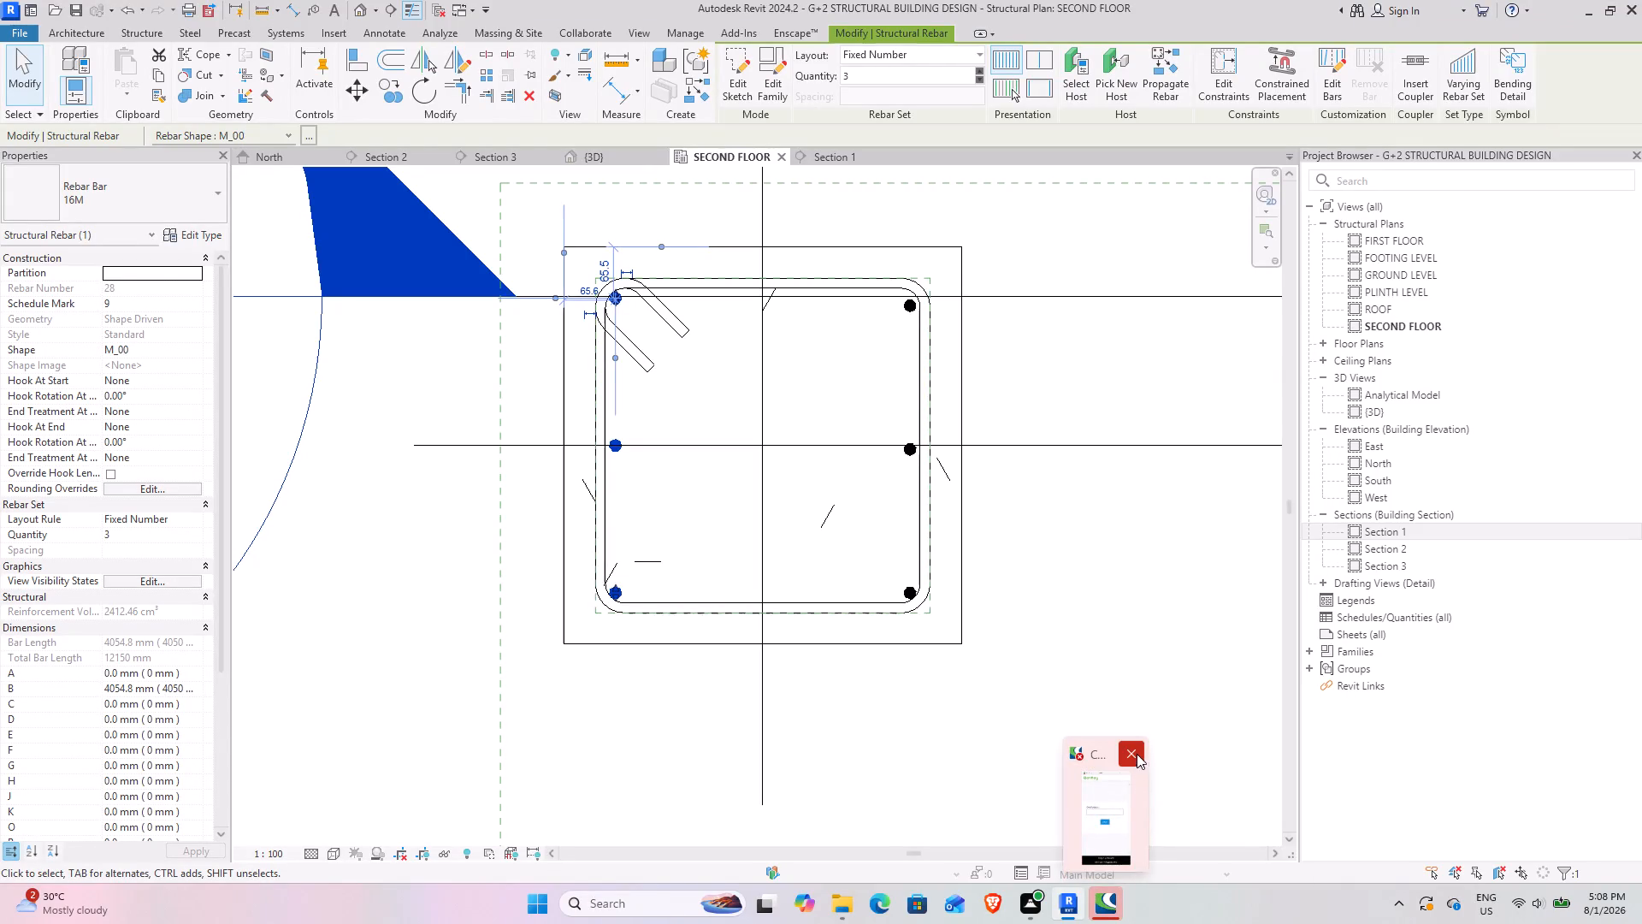
Close the other application's open window.
{"action": "left_click", "coordinate": [1137, 754]}
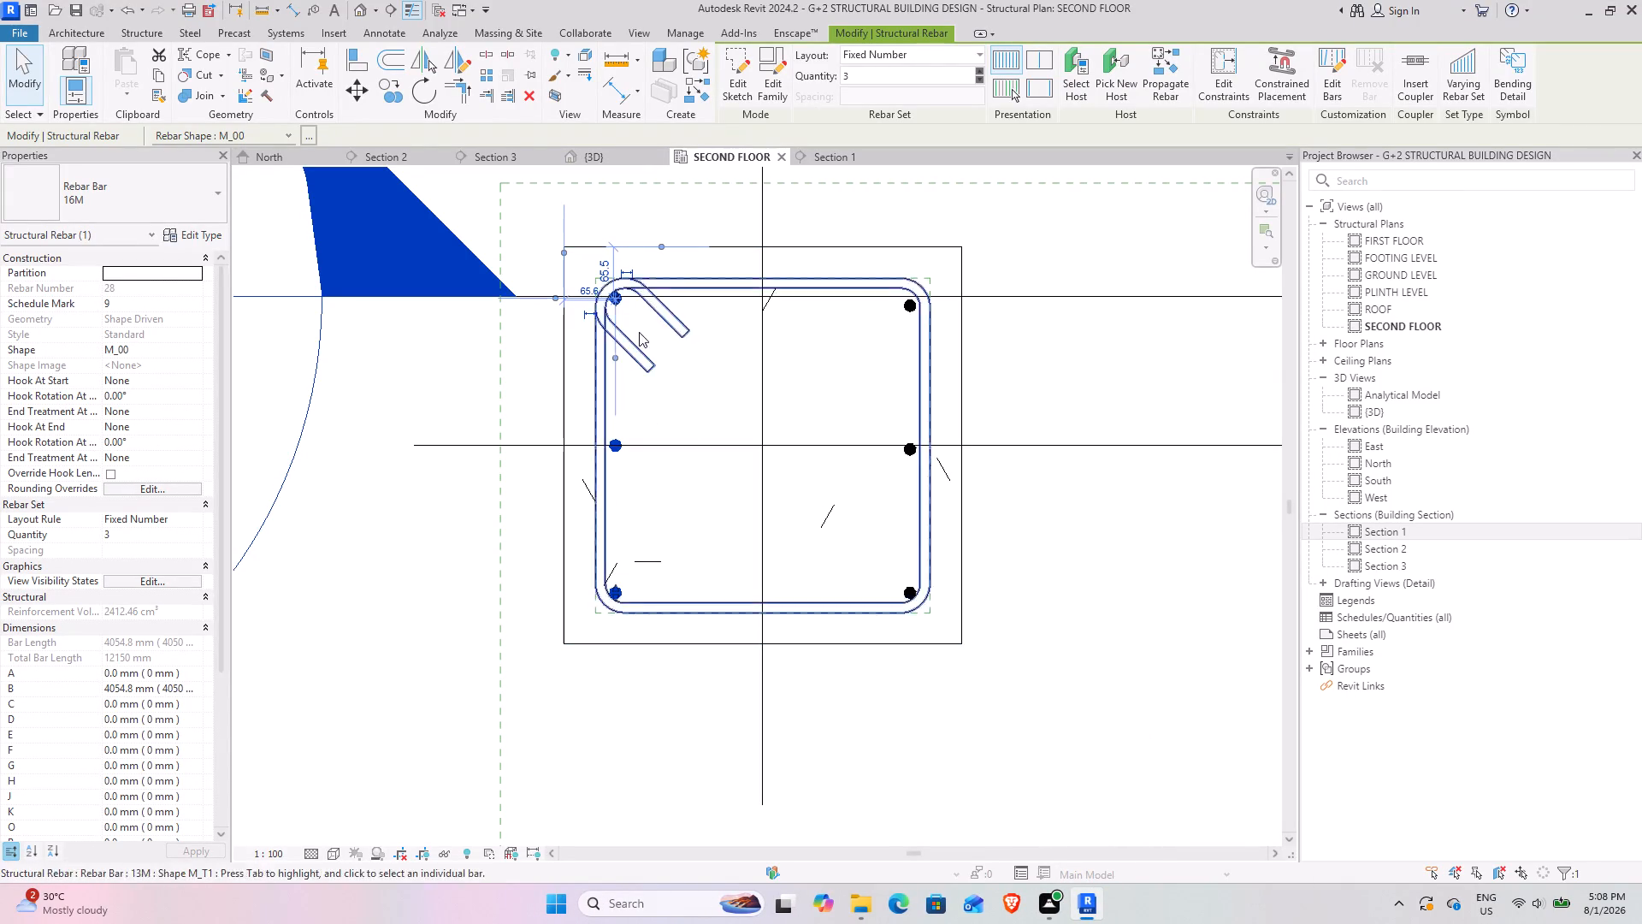
Copy the three-bar 16M set on the column's left side about 190 mm to the right, onto the column's vertical centreline.
{"action": "left_click", "coordinate": [711, 341]}
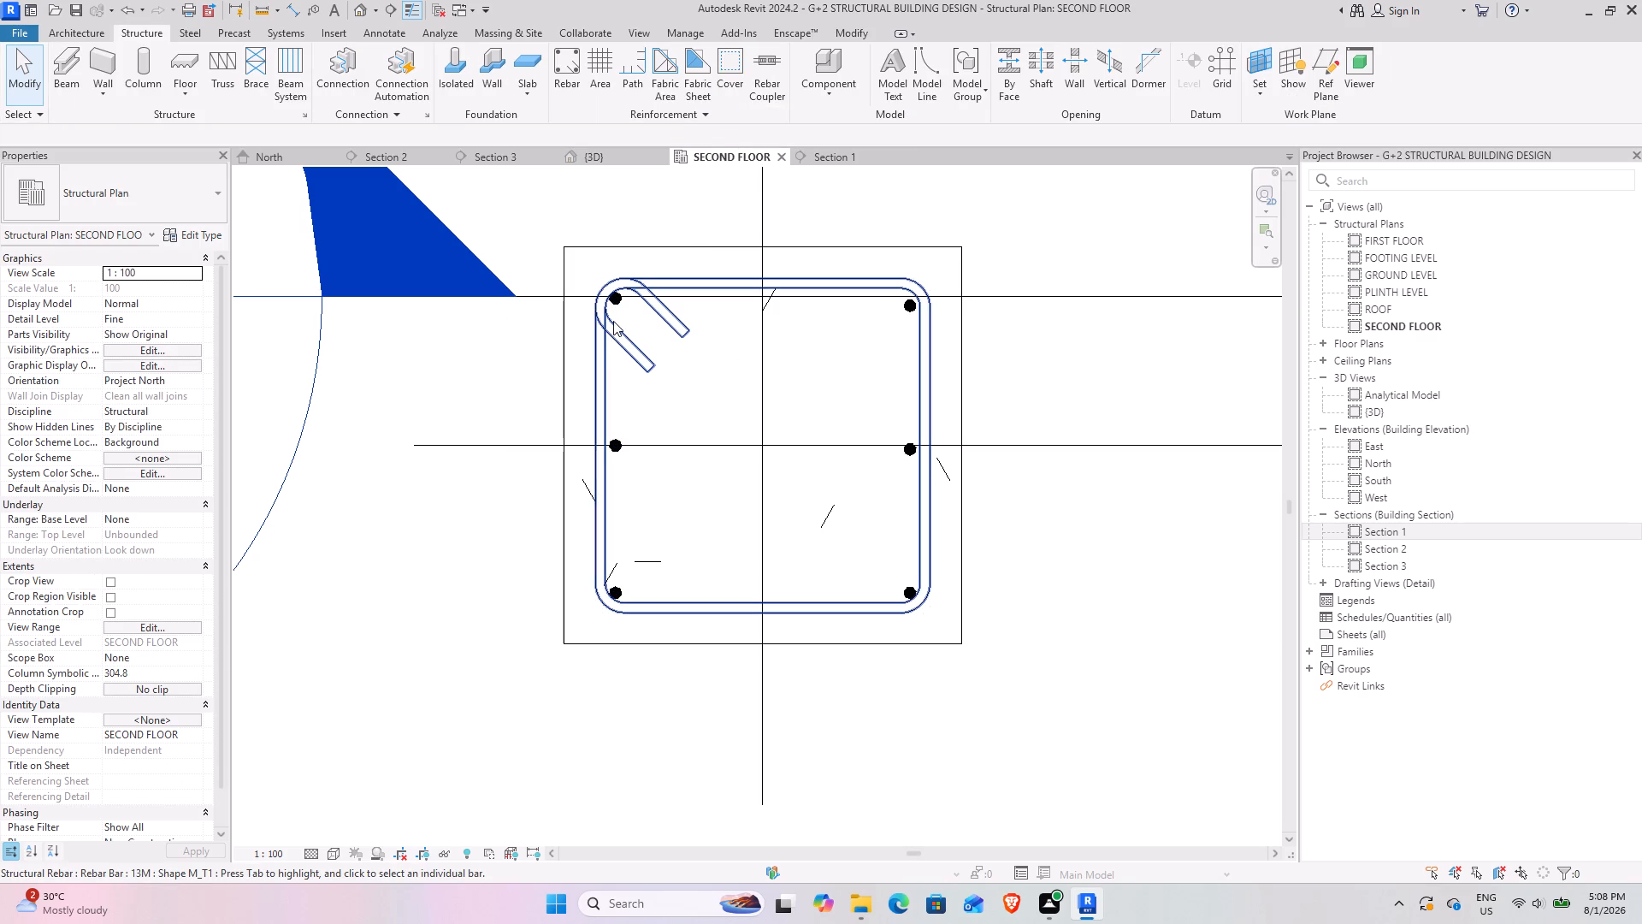
{"action": "left_click", "coordinate": [621, 297]}
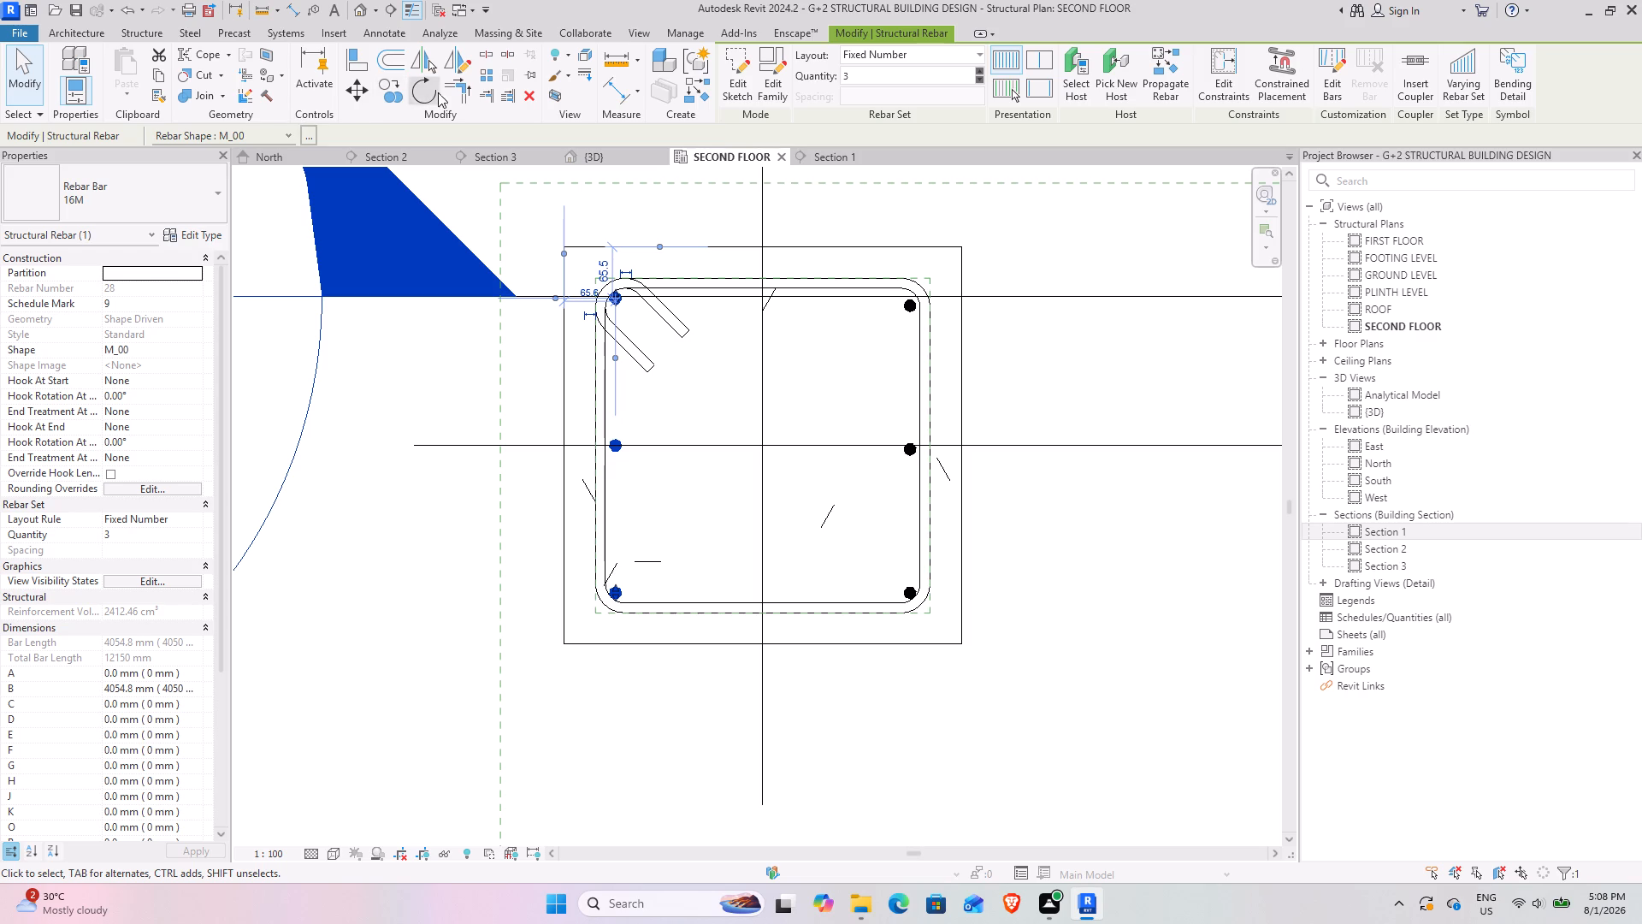
{"action": "left_click", "coordinate": [393, 92]}
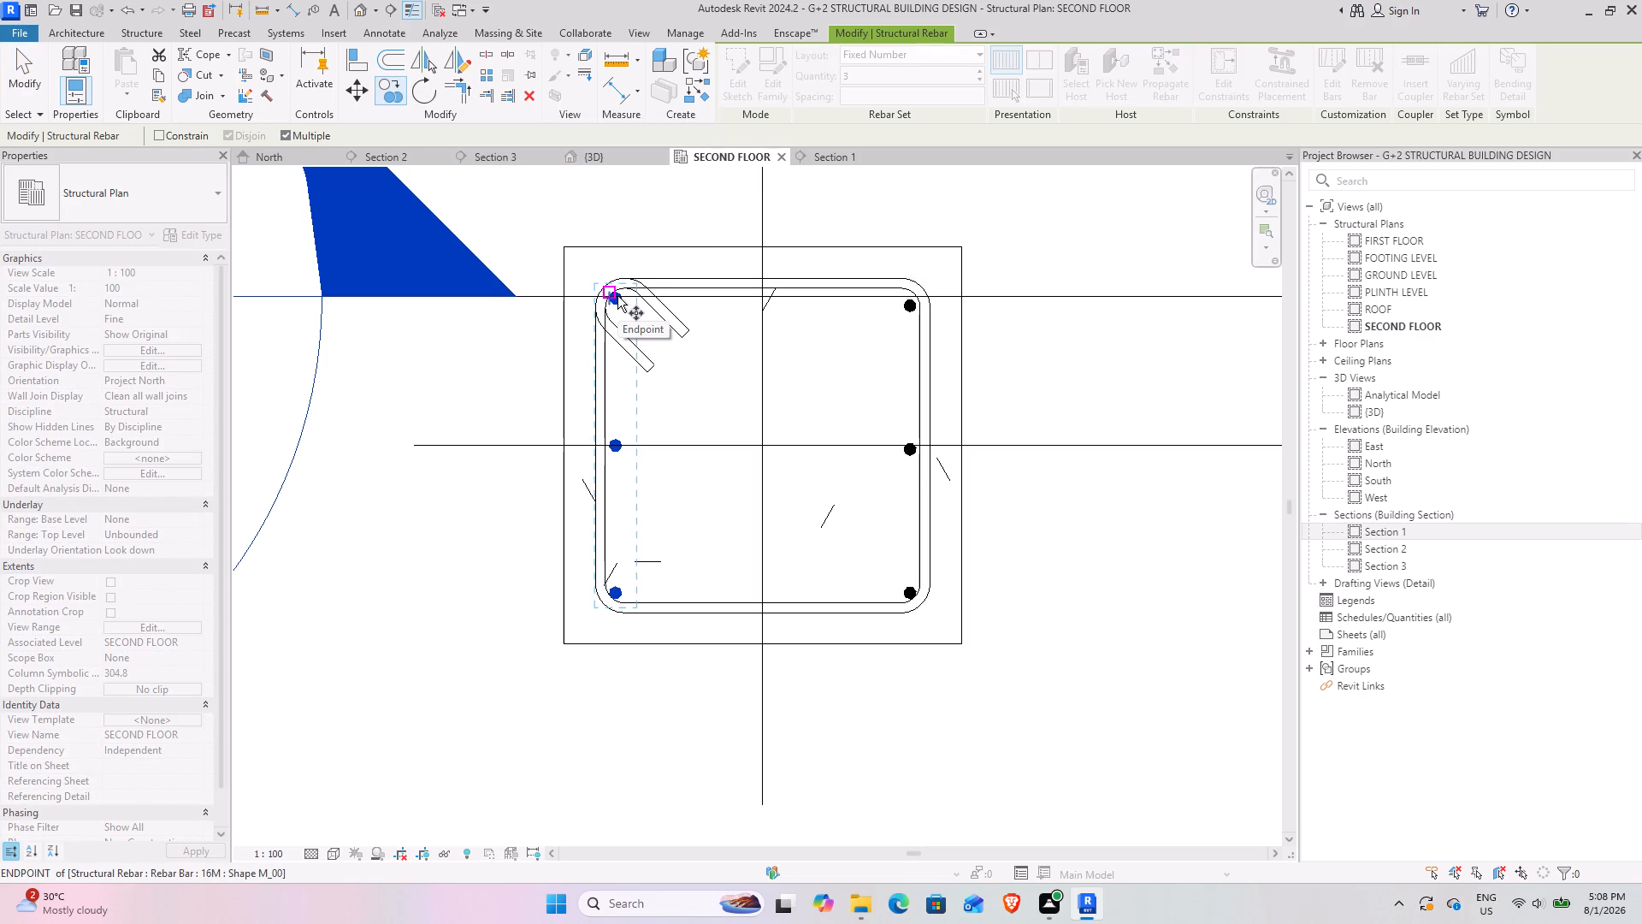
{"action": "left_click", "coordinate": [617, 296]}
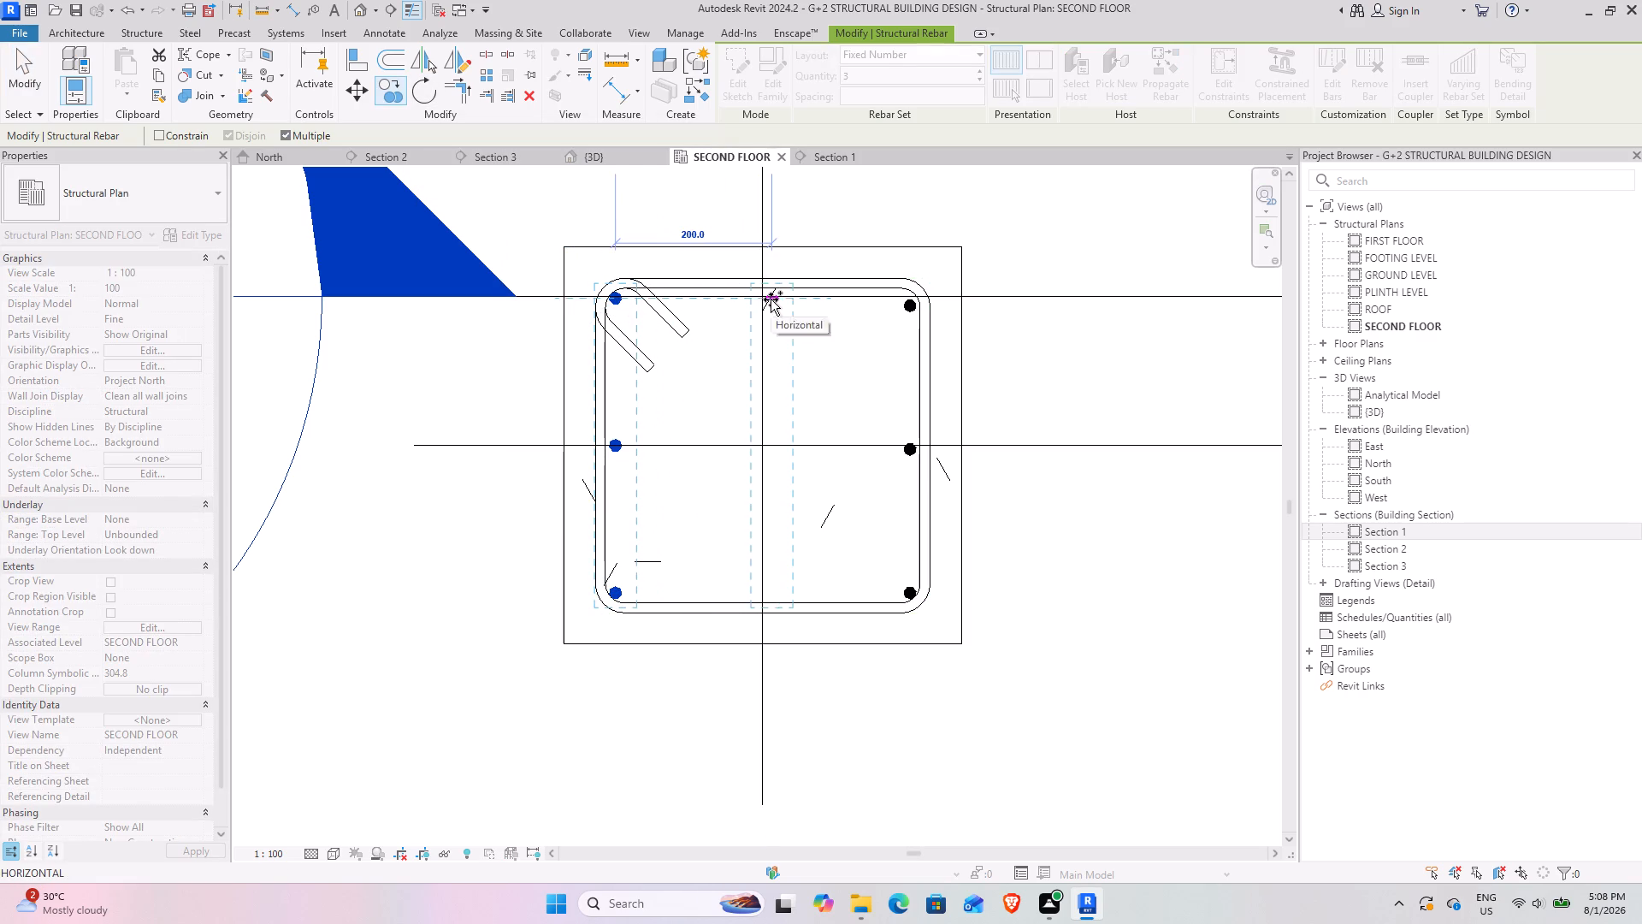
{"action": "left_click", "coordinate": [763, 298]}
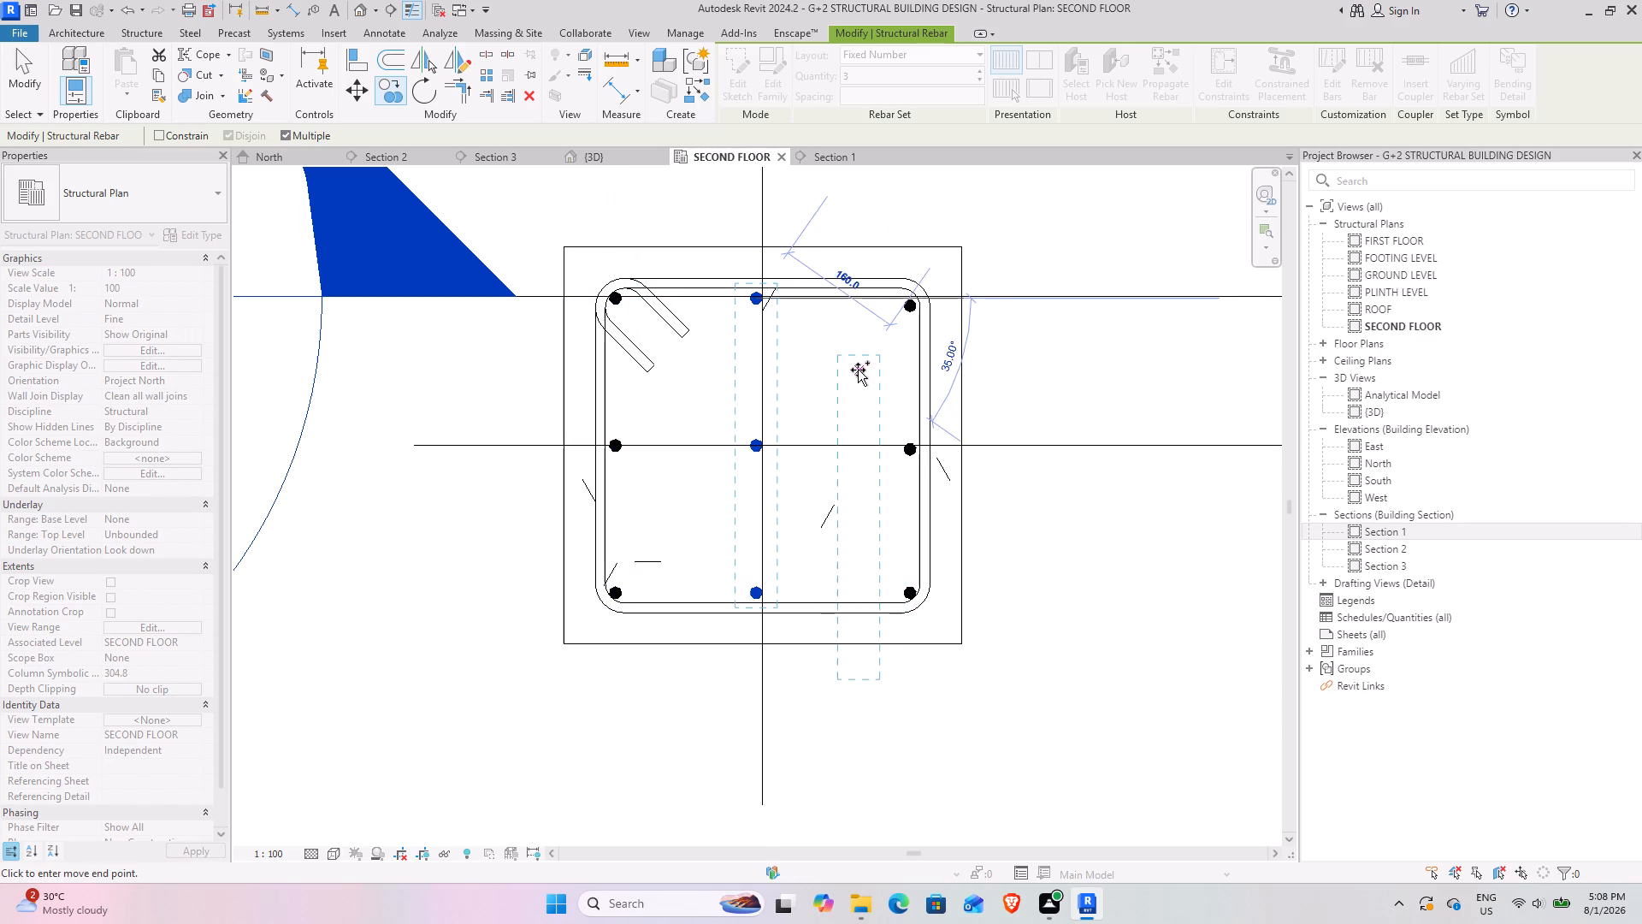
{"action": "key", "text": "Right"}
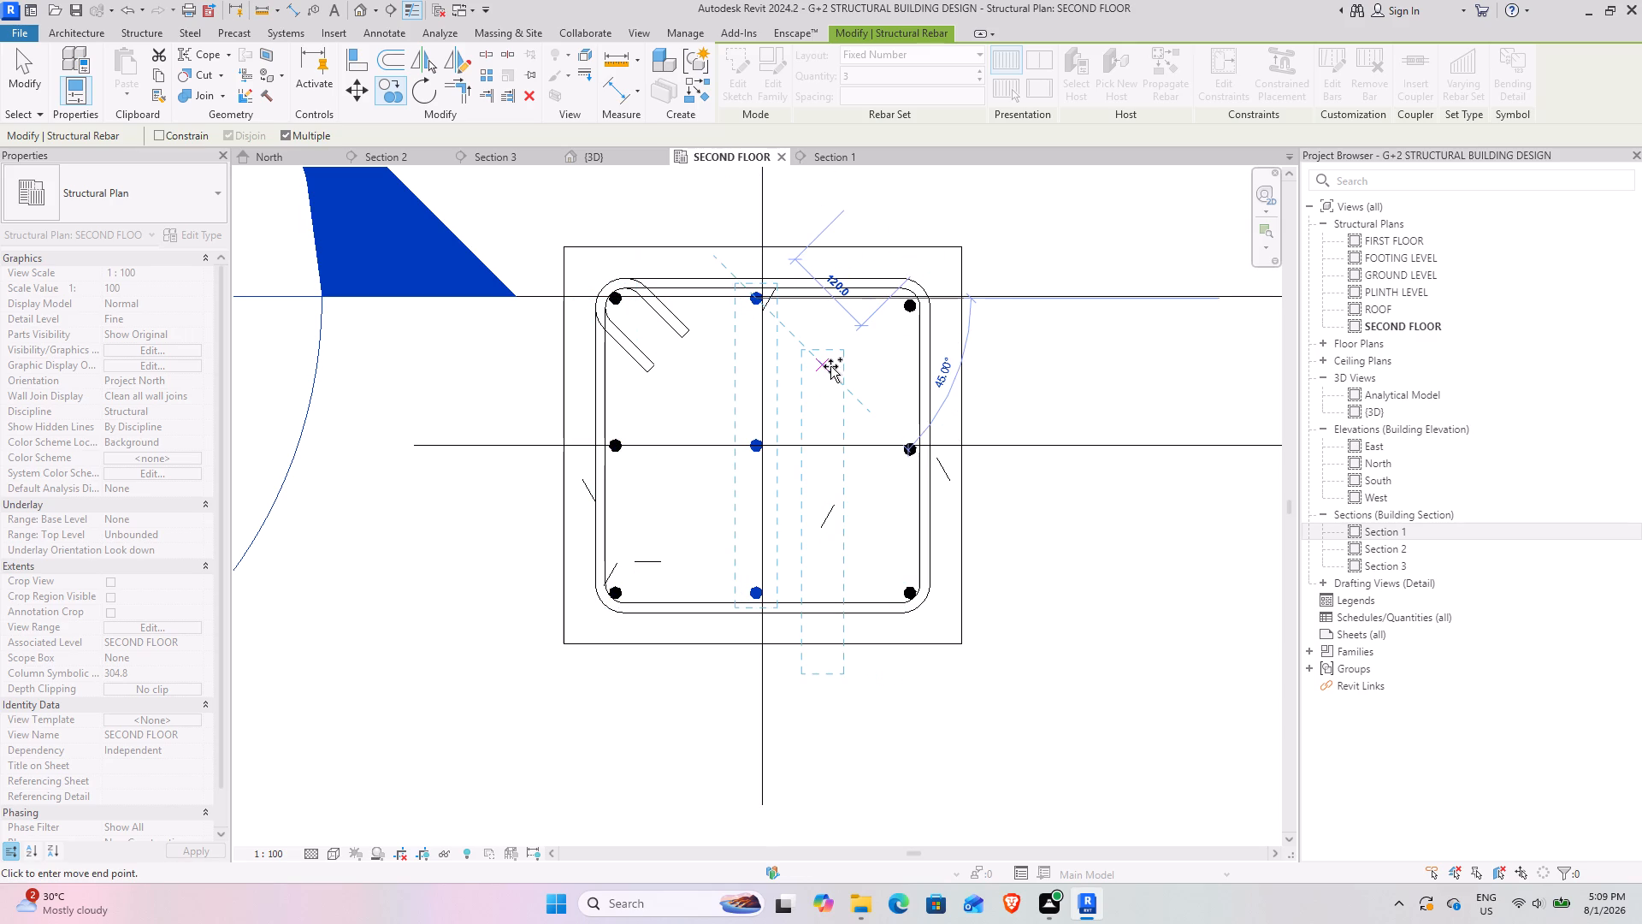
{"action": "key", "text": "Escape"}
{"action": "left_click_drag", "start_coordinate": [757, 450], "coordinate": [771, 450]}
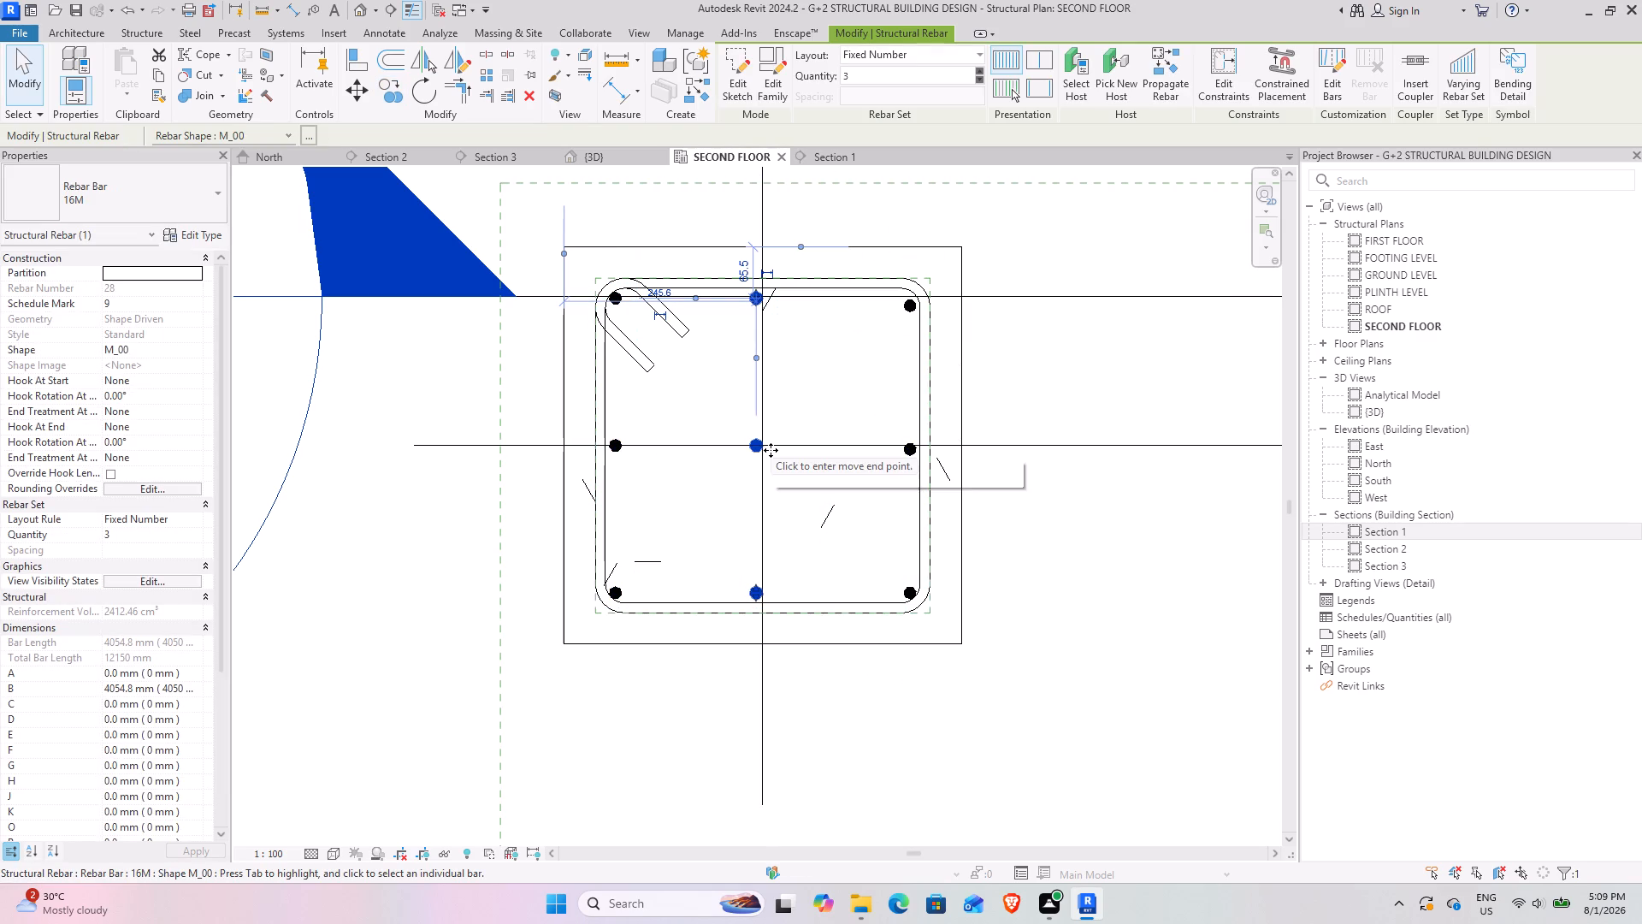
{"action": "left_click_drag", "start_coordinate": [771, 450], "coordinate": [767, 441]}
{"action": "left_click_drag", "start_coordinate": [755, 445], "coordinate": [766, 444]}
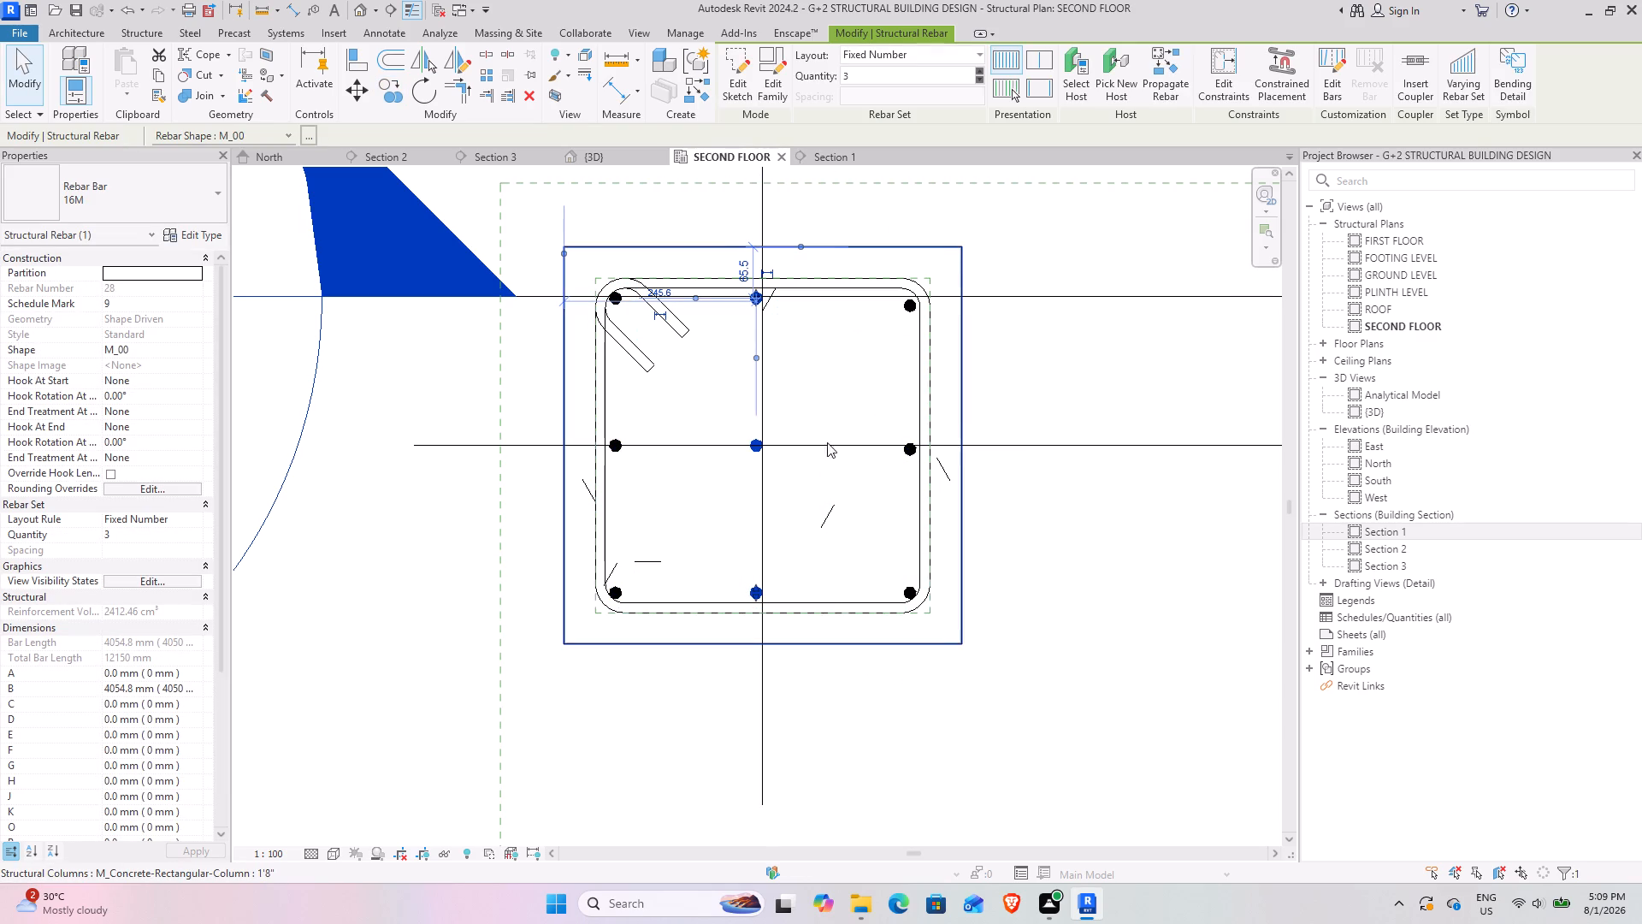
{"action": "key", "text": "Right"}
{"action": "key", "text": "Right"}
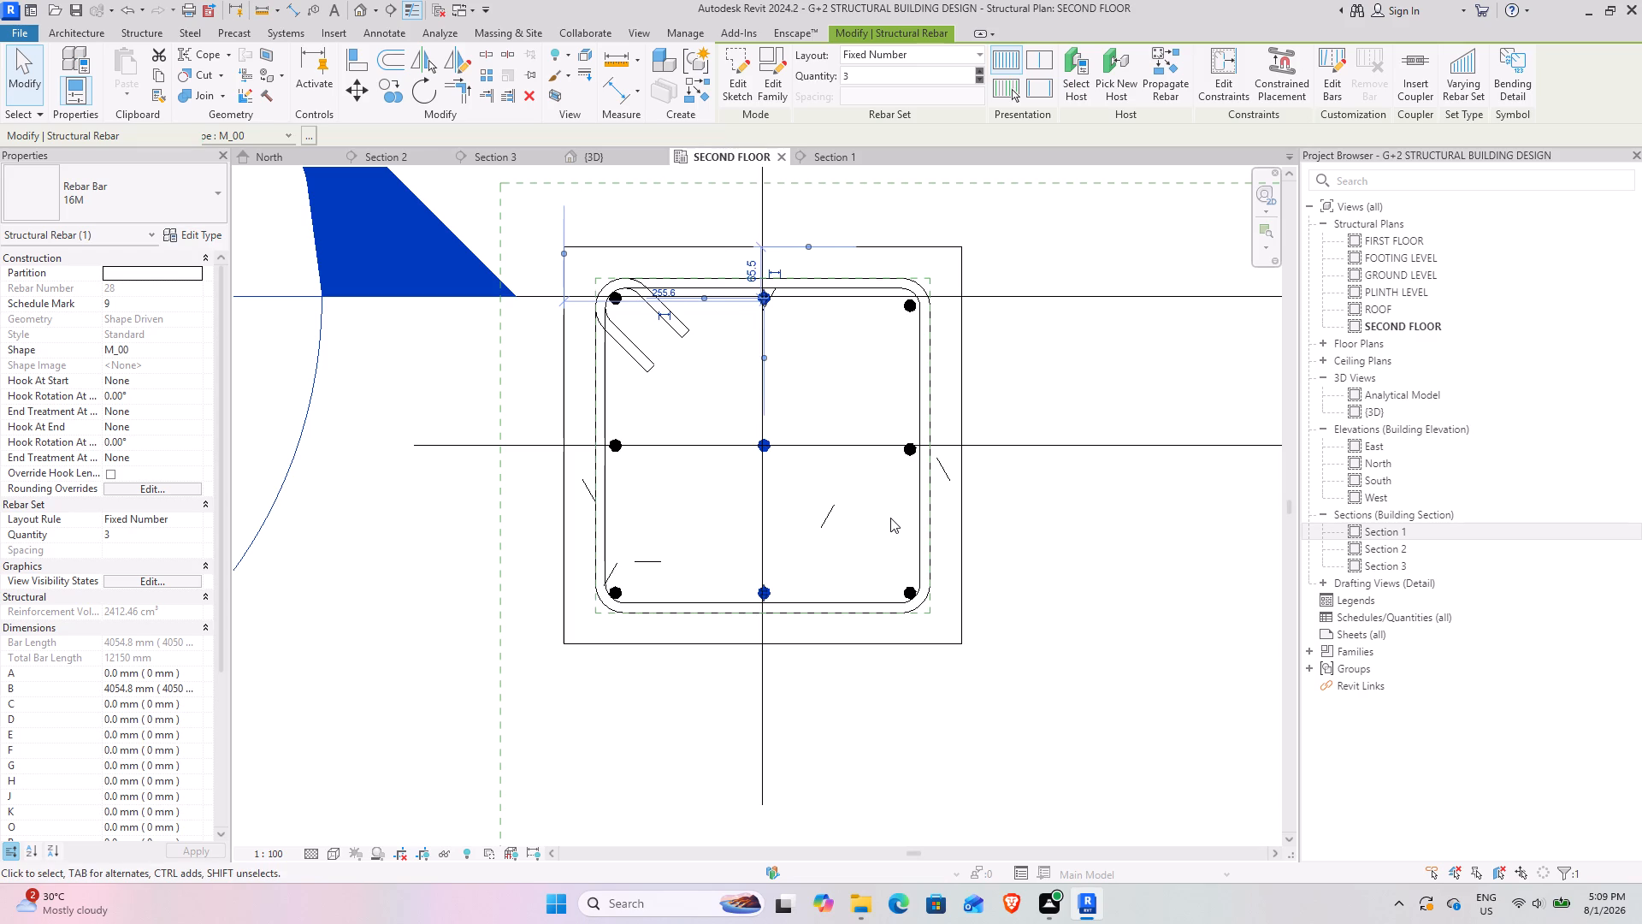
{"action": "left_click", "coordinate": [824, 371]}
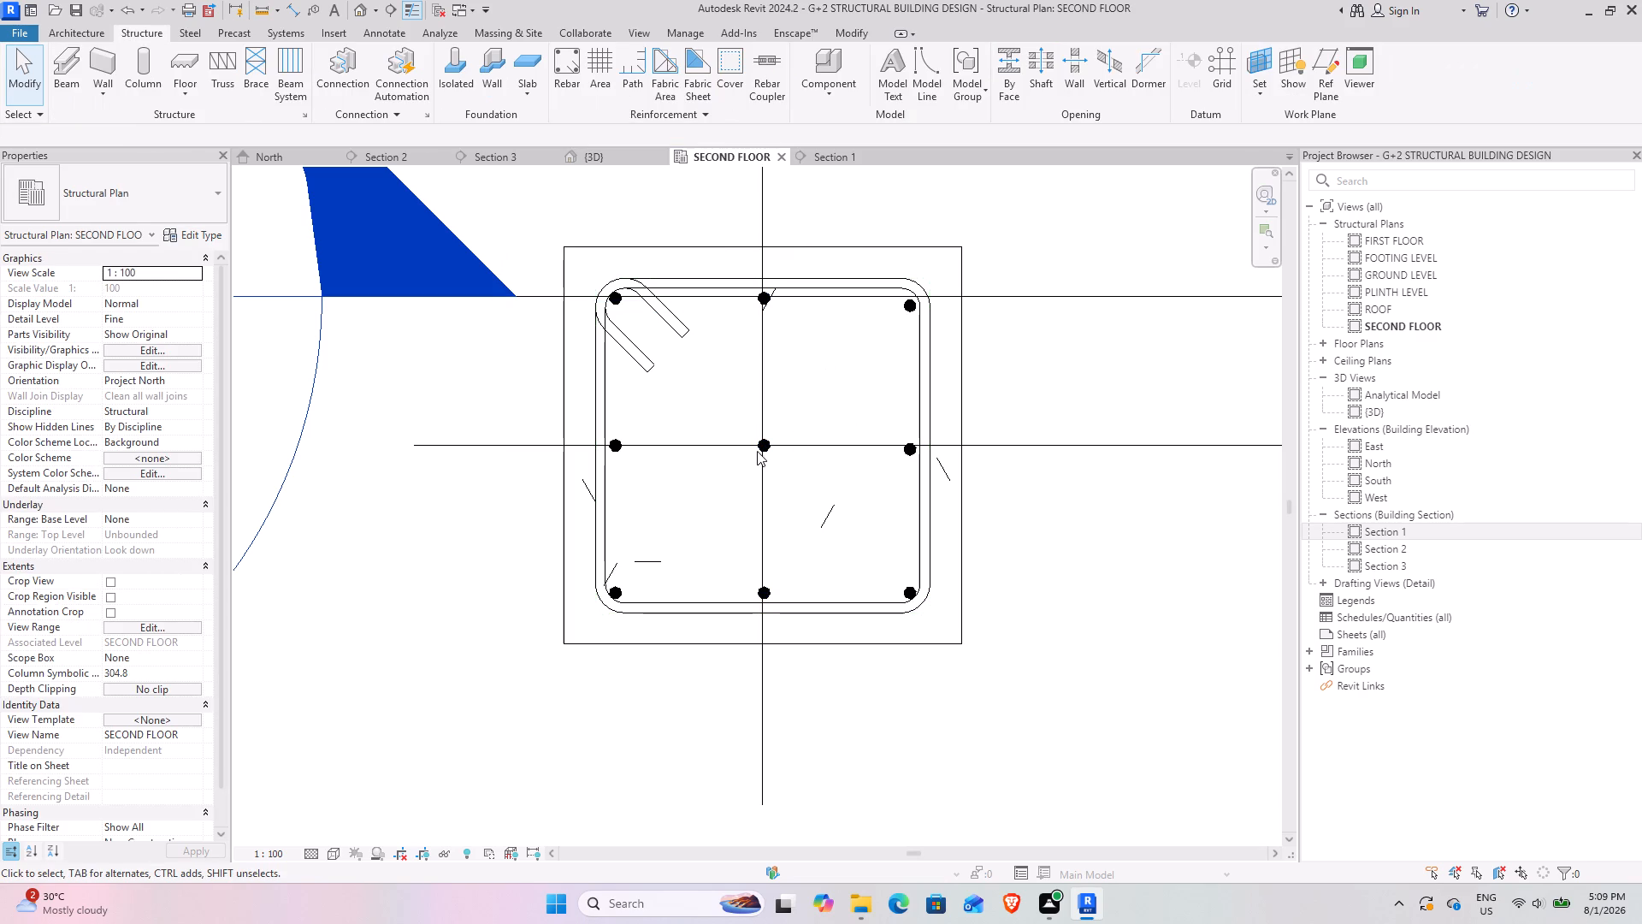
Remove the middle bar from the central 16M rebar set, keeping its two end bars.
{"action": "left_click", "coordinate": [759, 446]}
{"action": "left_click", "coordinate": [1325, 80]}
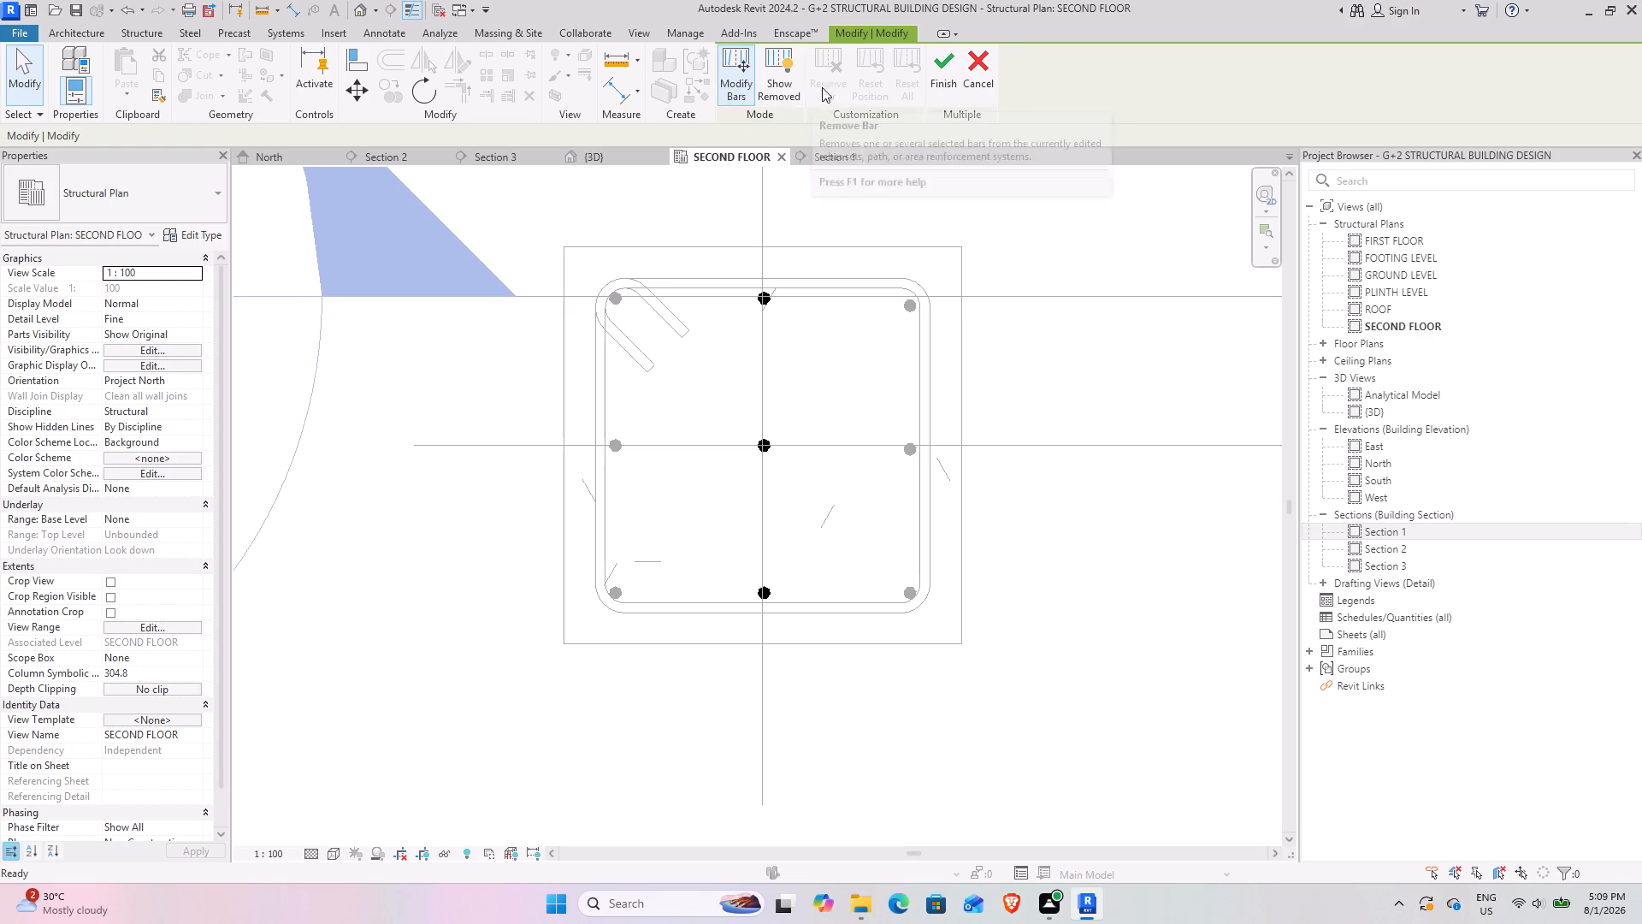
{"action": "left_click", "coordinate": [743, 90]}
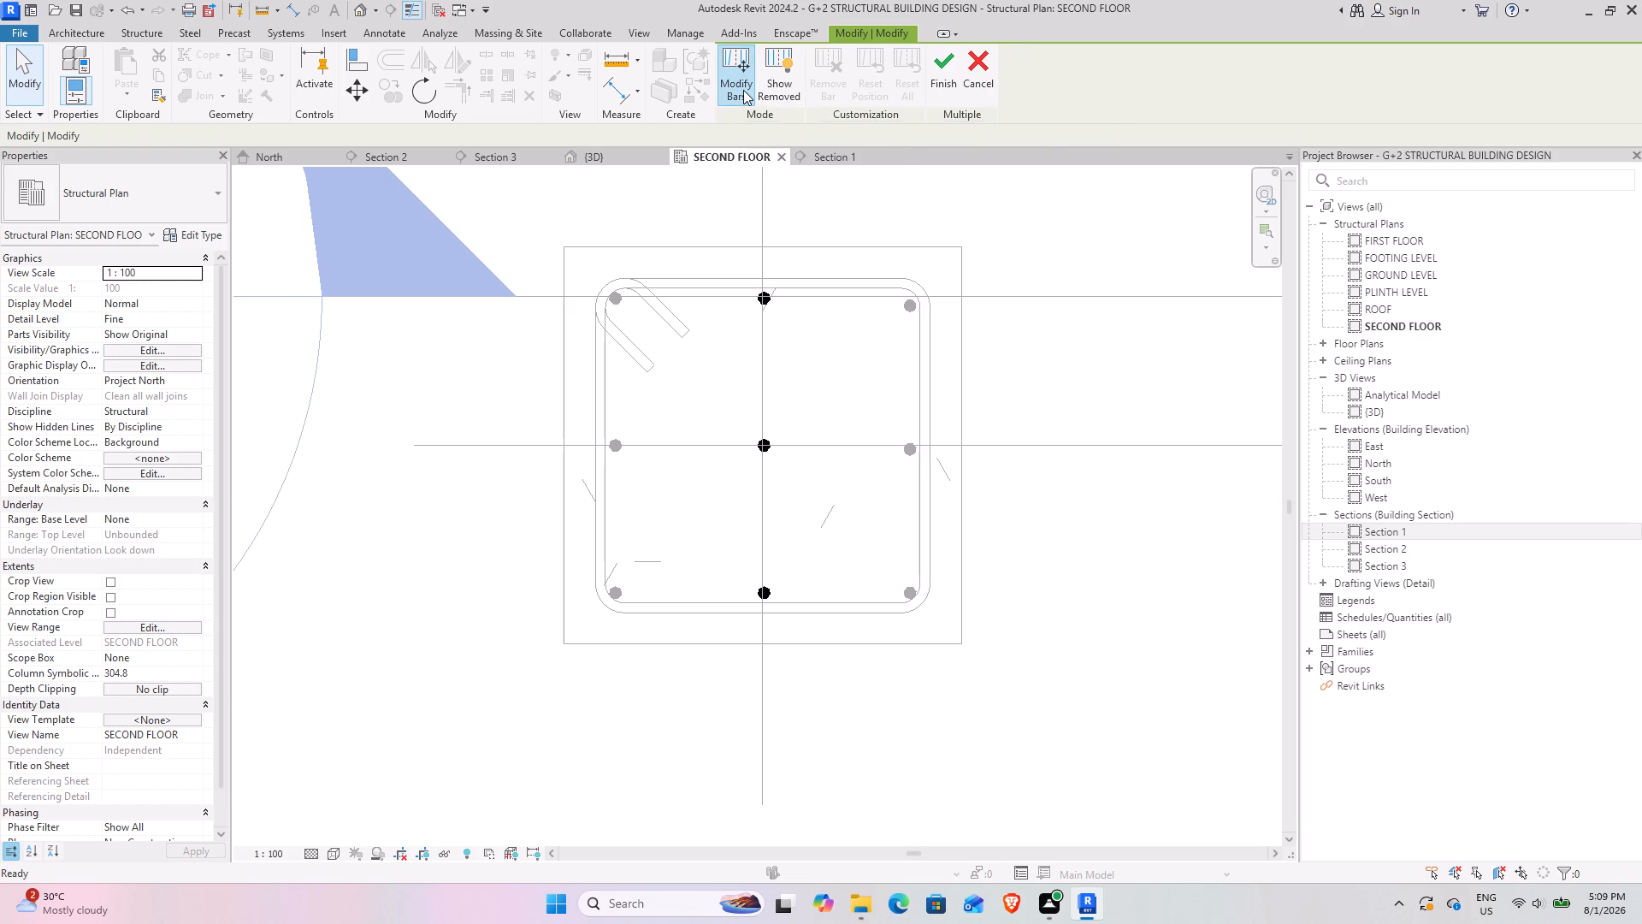
{"action": "left_click", "coordinate": [766, 438]}
{"action": "left_click", "coordinate": [836, 81]}
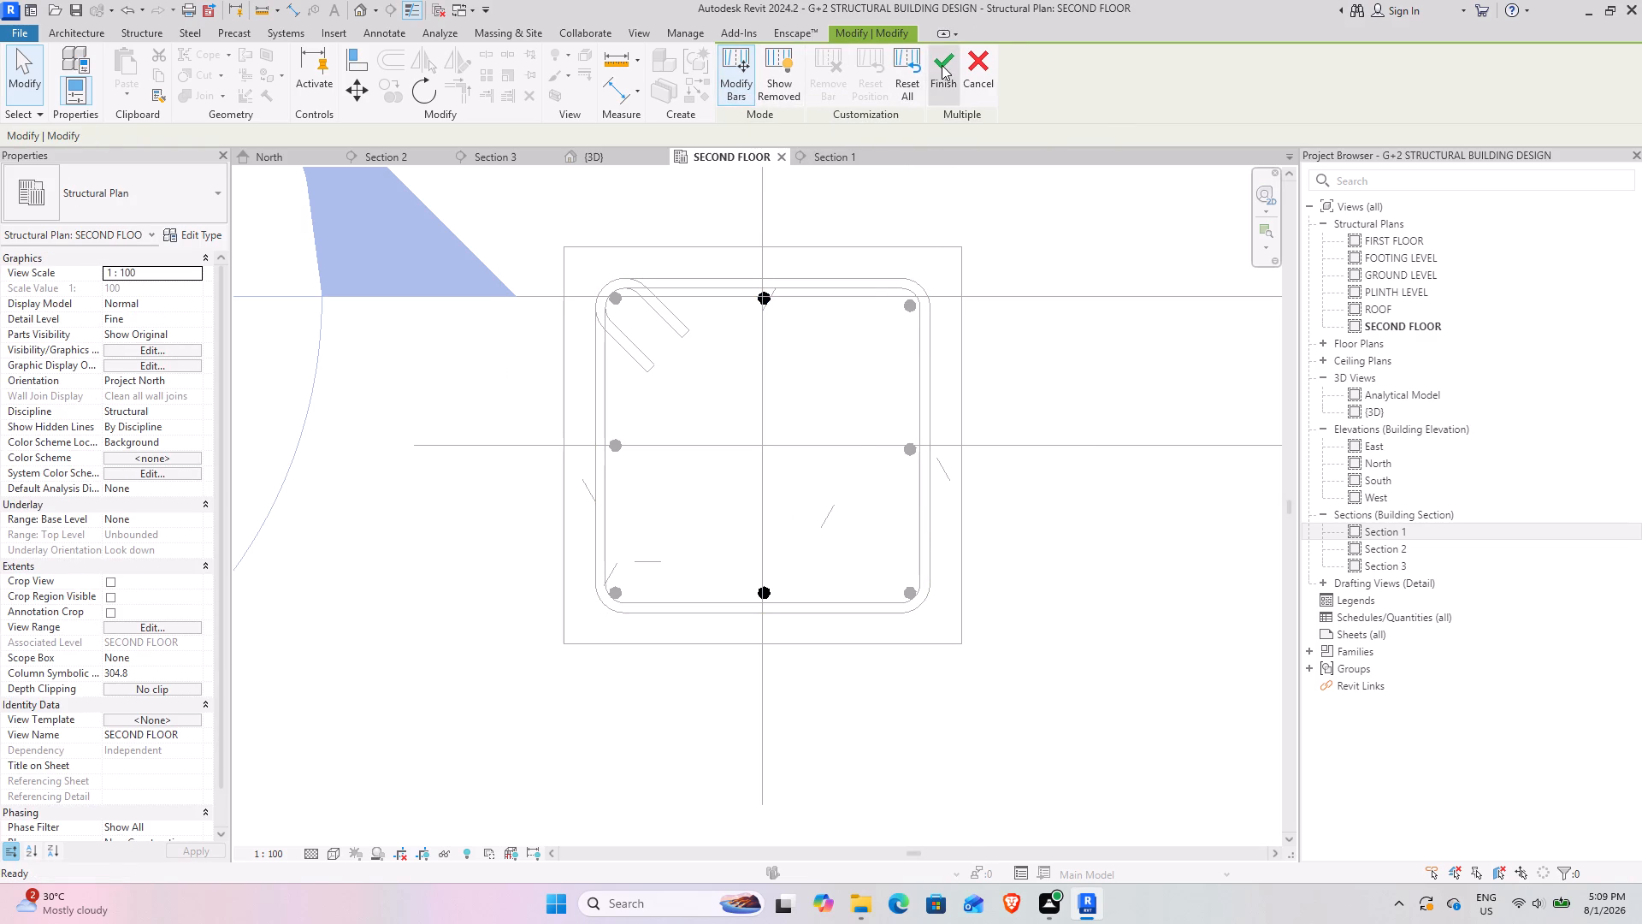
{"action": "left_click", "coordinate": [942, 65]}
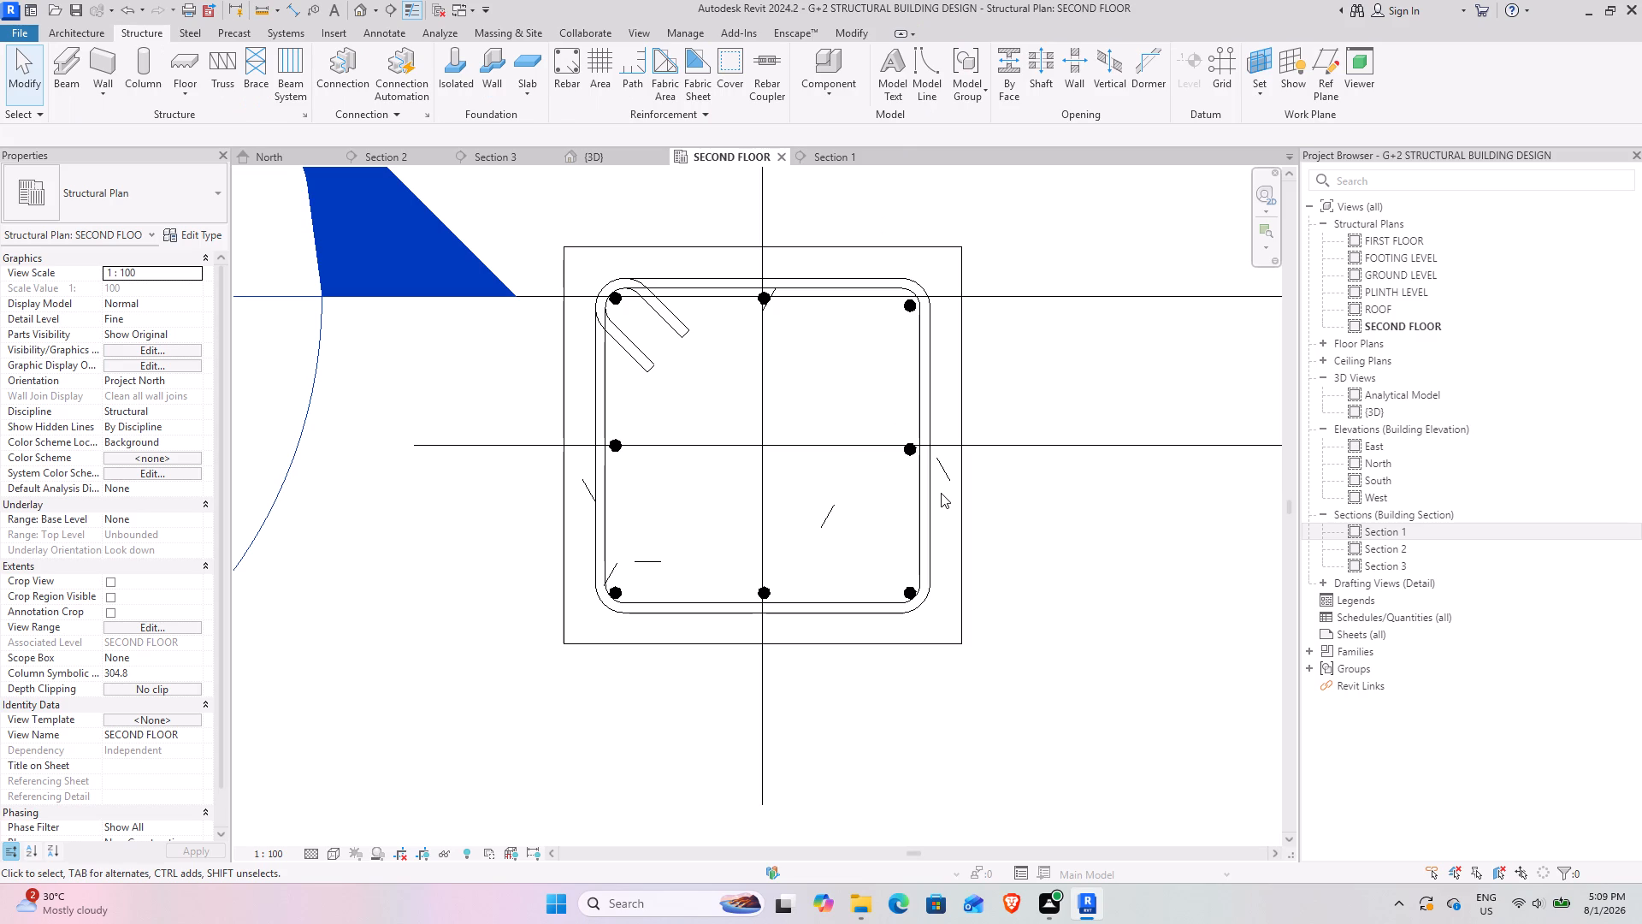
Set the SECOND FLOOR plan's visual style to Wireframe.
{"action": "left_click", "coordinate": [328, 850]}
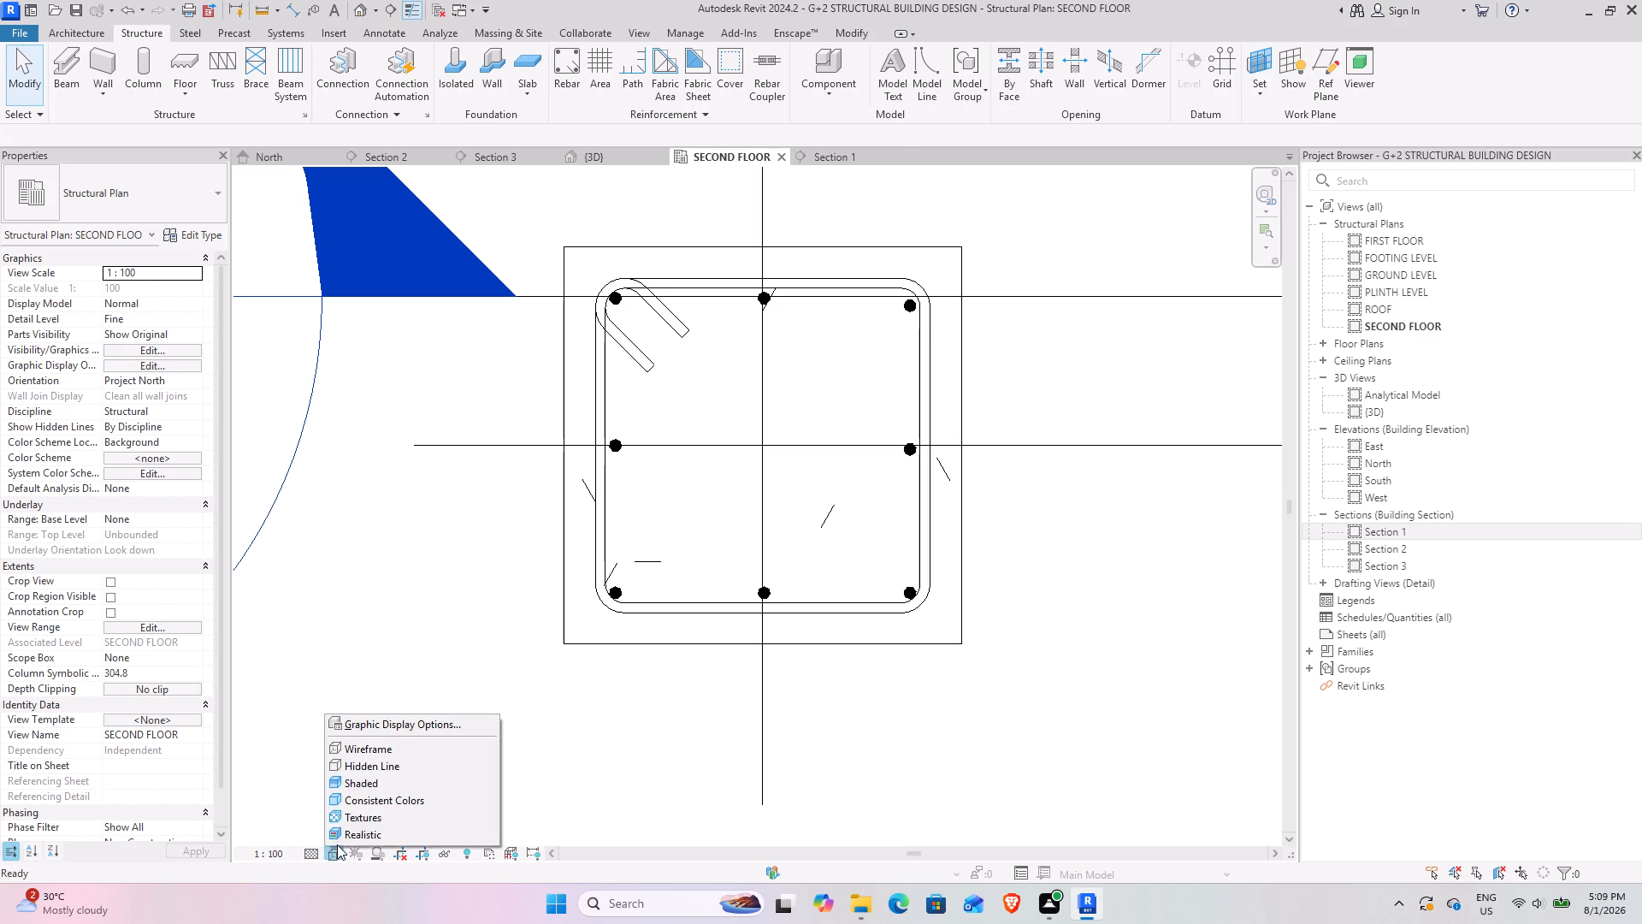
{"action": "left_click", "coordinate": [397, 746]}
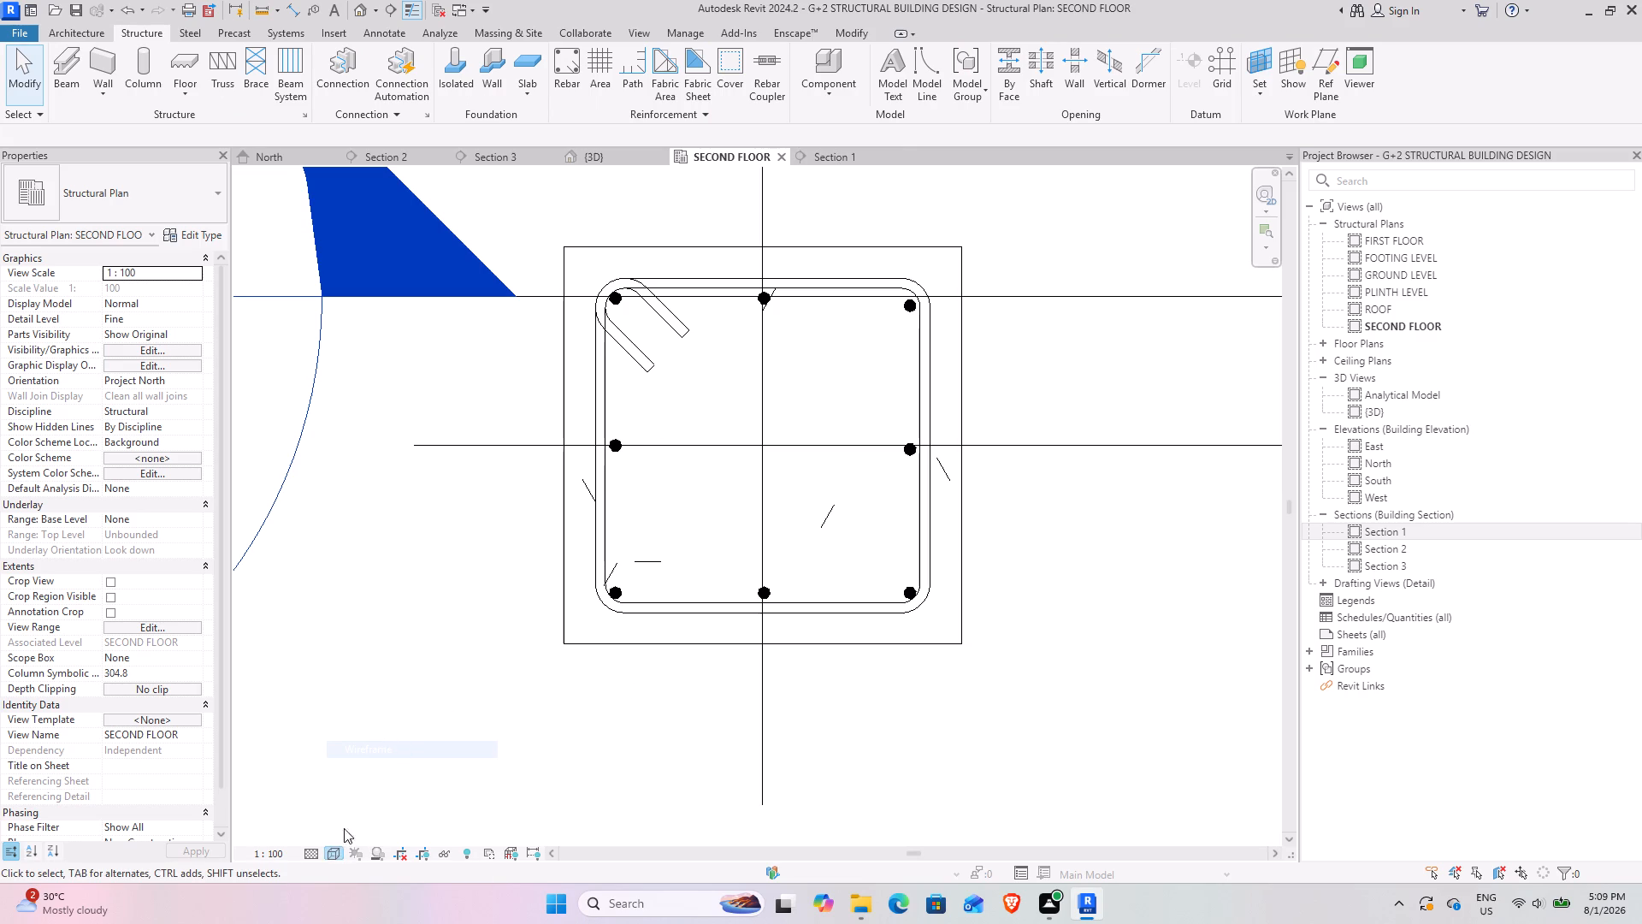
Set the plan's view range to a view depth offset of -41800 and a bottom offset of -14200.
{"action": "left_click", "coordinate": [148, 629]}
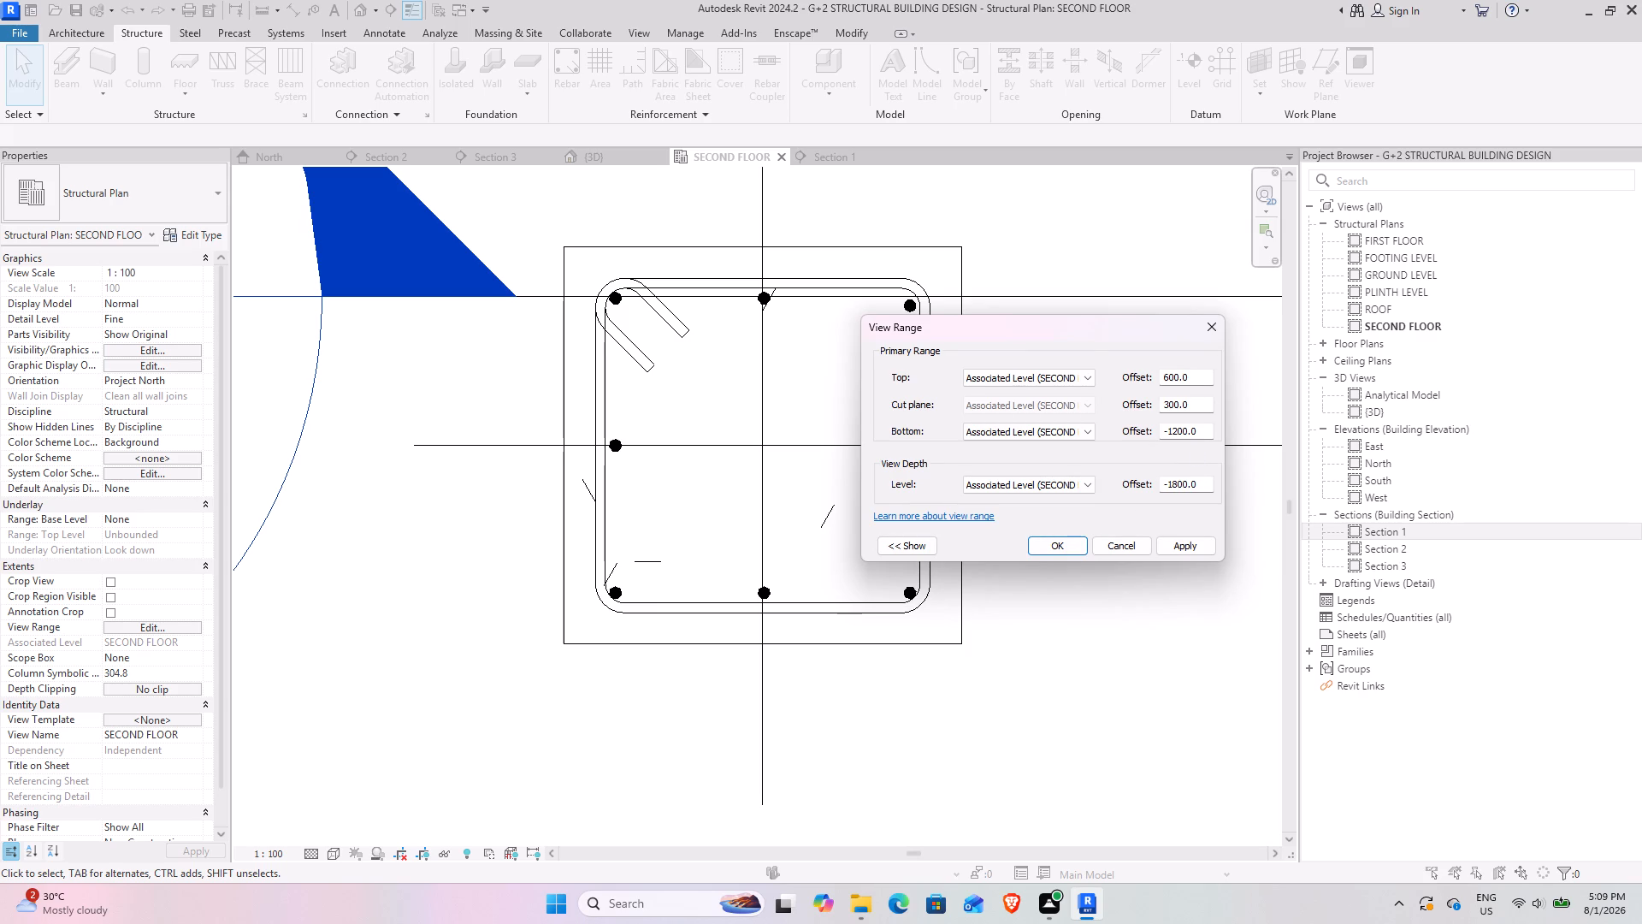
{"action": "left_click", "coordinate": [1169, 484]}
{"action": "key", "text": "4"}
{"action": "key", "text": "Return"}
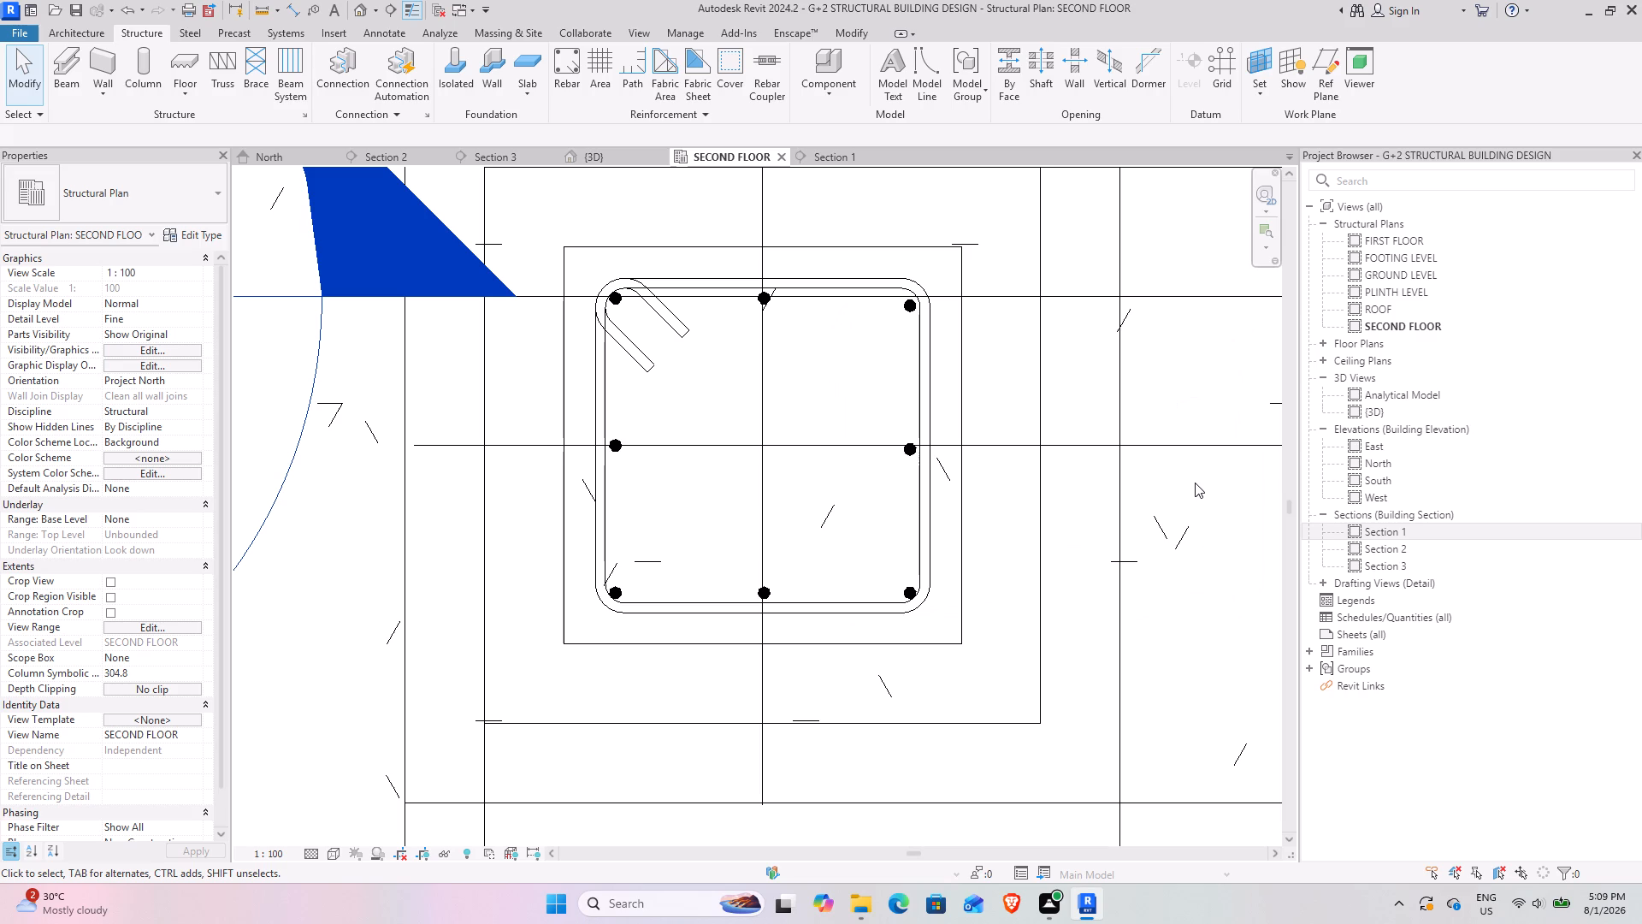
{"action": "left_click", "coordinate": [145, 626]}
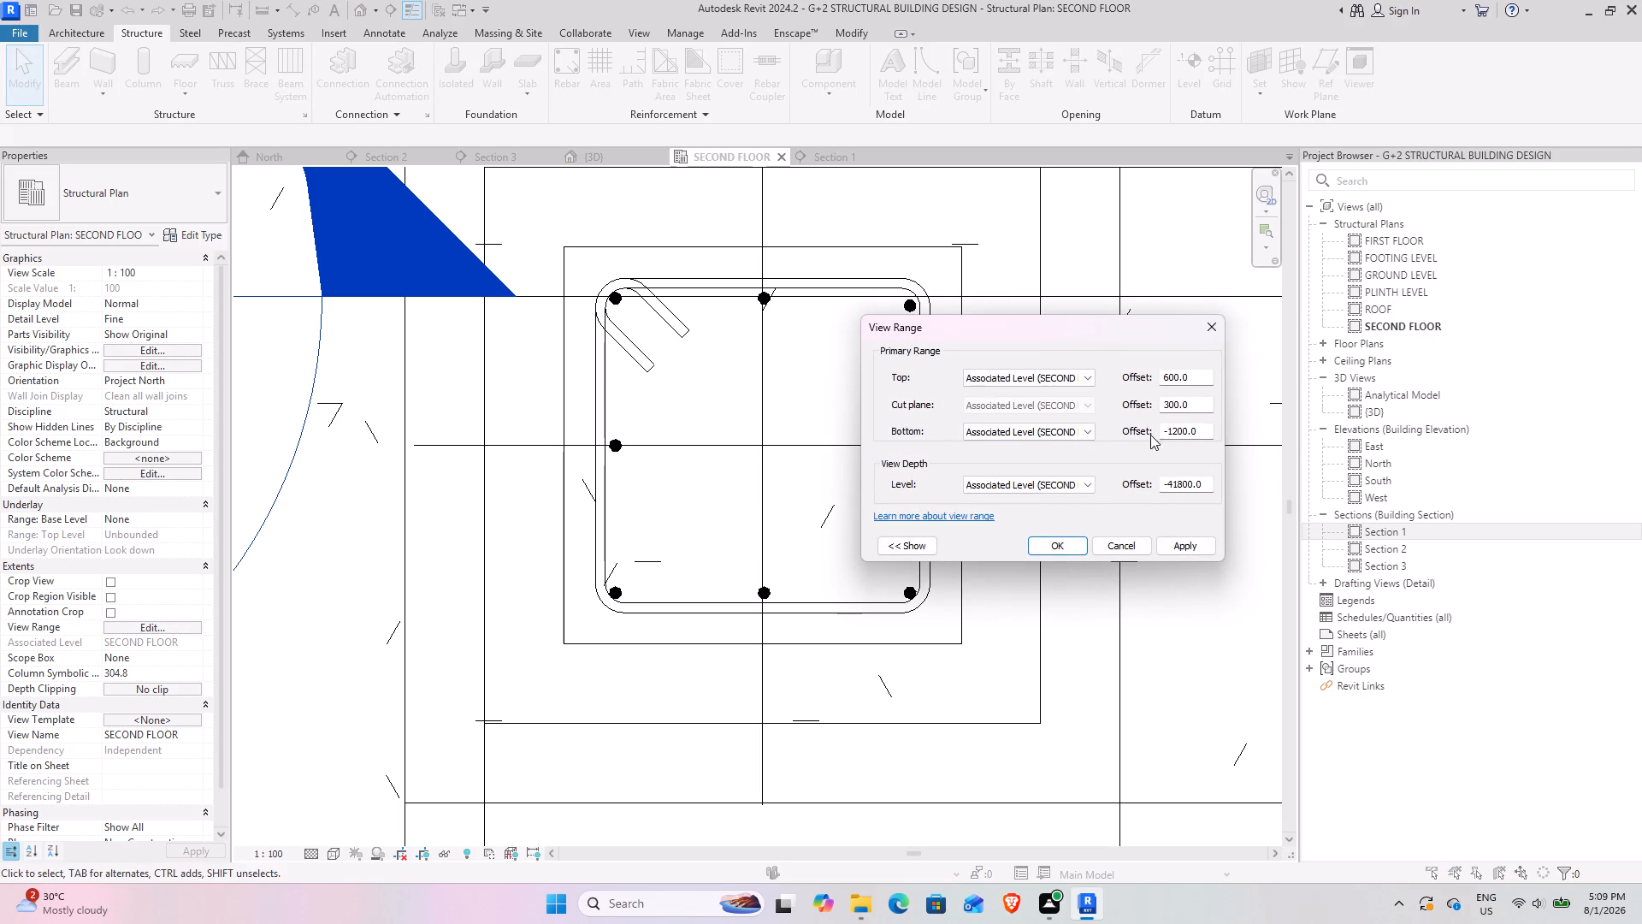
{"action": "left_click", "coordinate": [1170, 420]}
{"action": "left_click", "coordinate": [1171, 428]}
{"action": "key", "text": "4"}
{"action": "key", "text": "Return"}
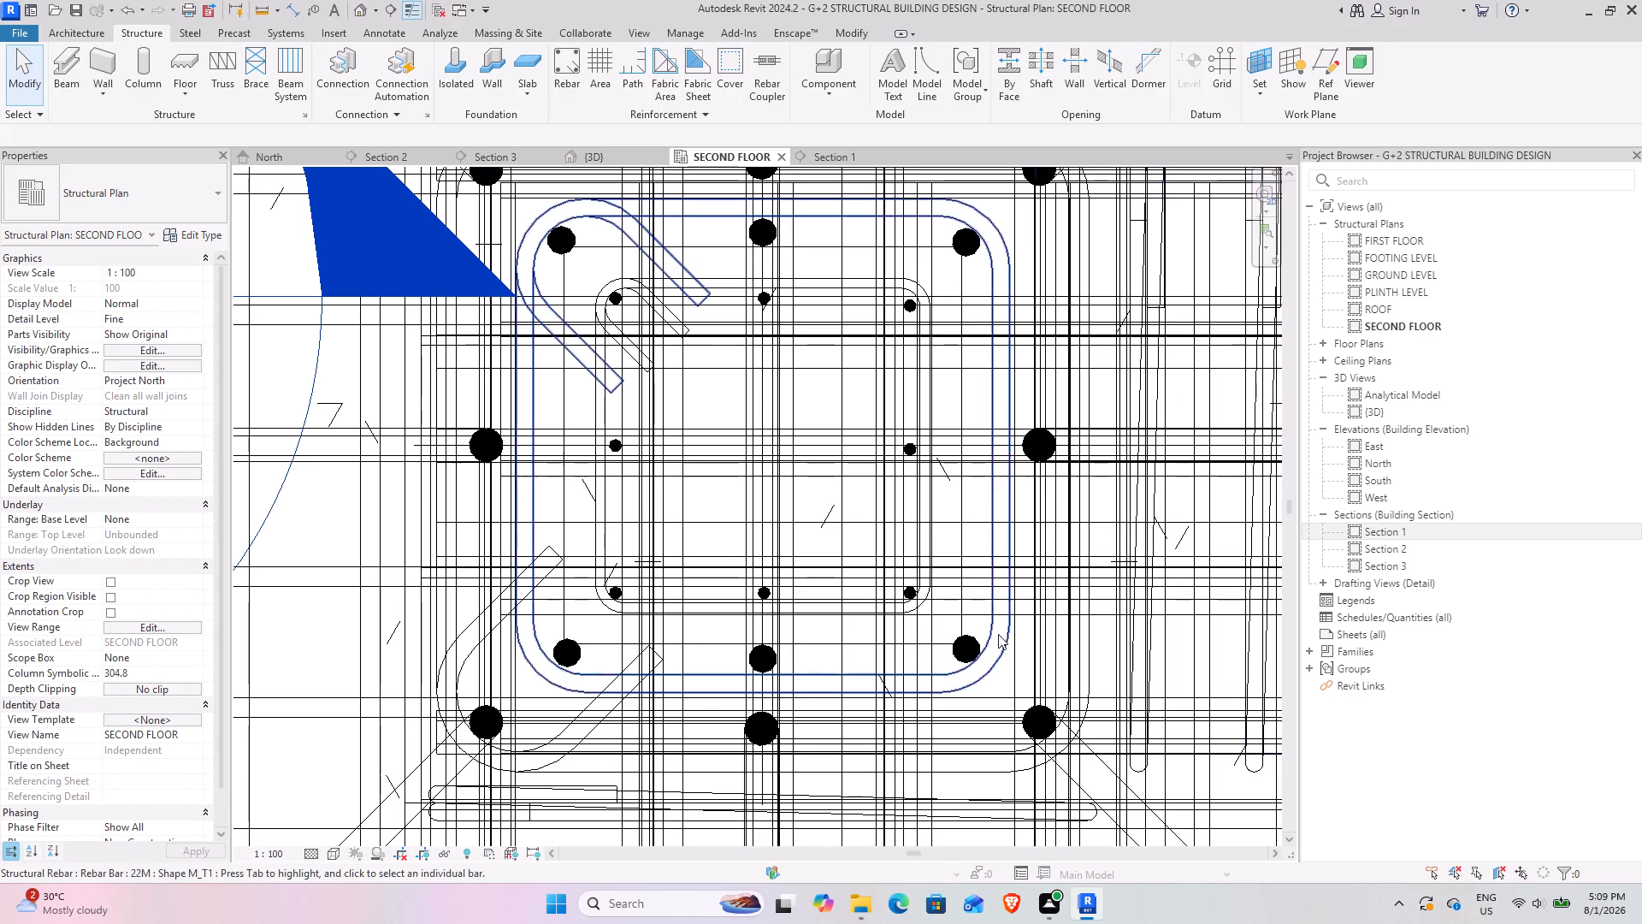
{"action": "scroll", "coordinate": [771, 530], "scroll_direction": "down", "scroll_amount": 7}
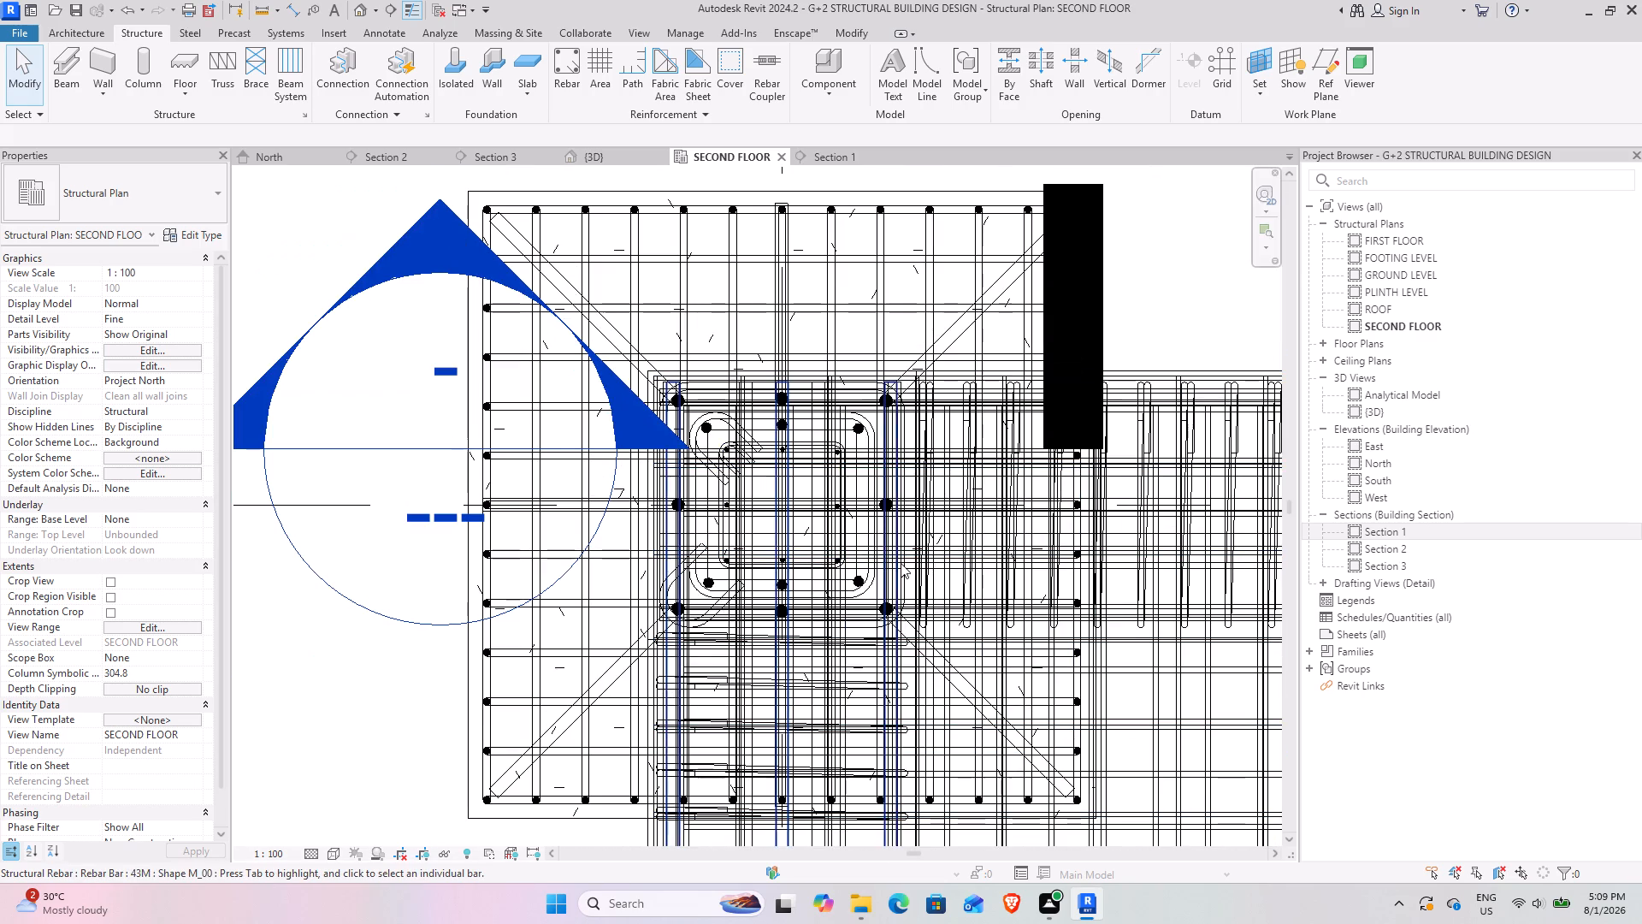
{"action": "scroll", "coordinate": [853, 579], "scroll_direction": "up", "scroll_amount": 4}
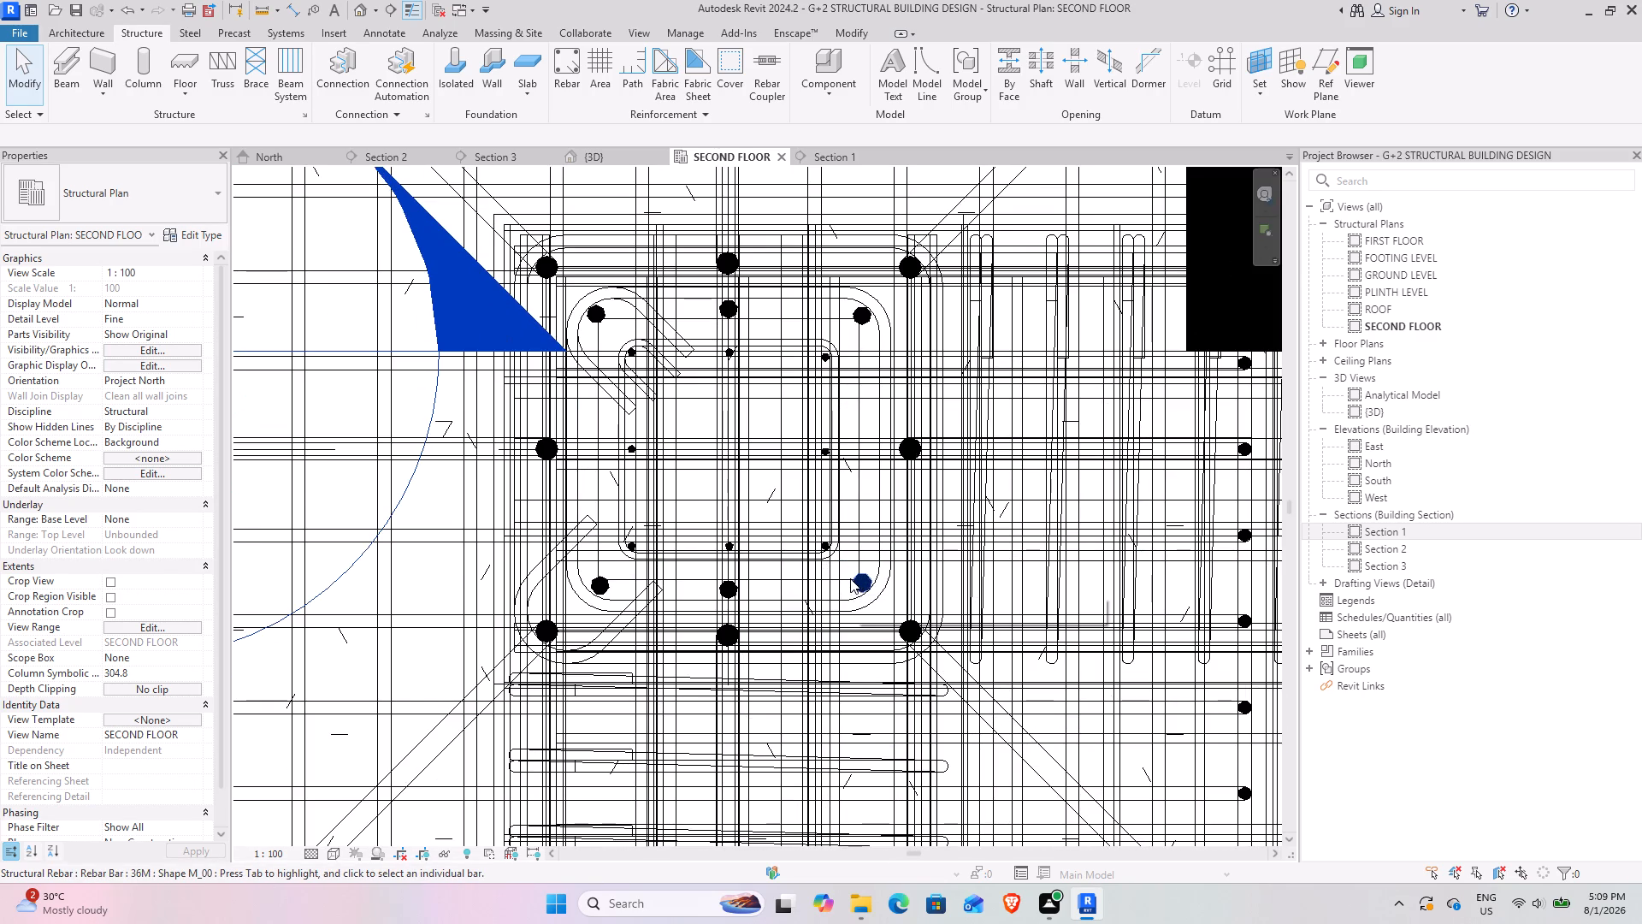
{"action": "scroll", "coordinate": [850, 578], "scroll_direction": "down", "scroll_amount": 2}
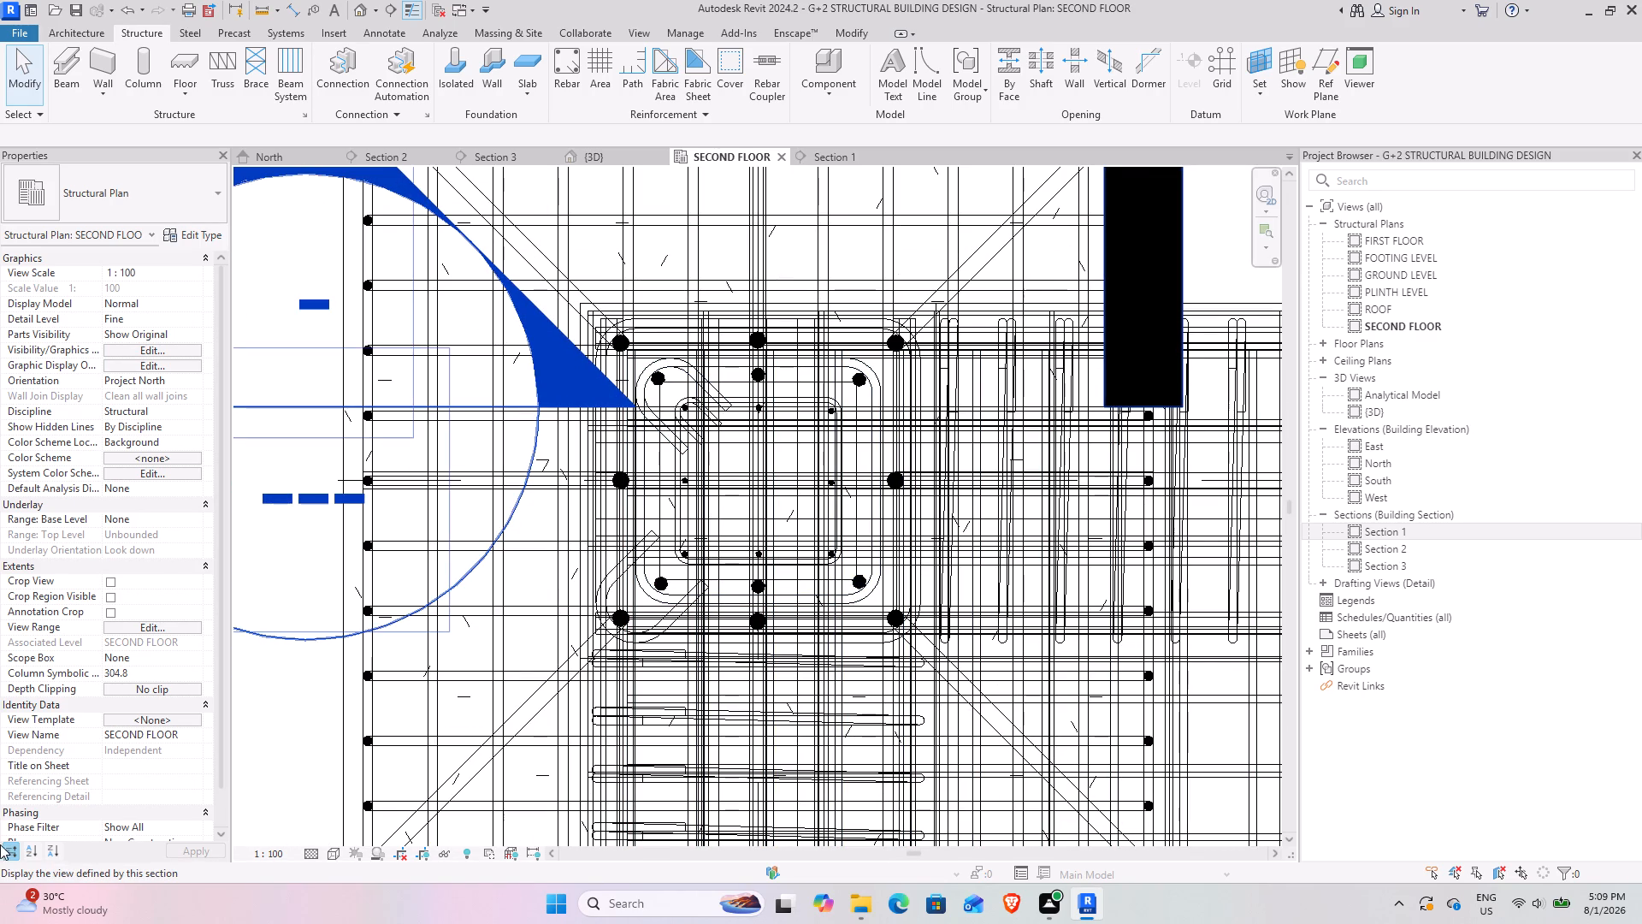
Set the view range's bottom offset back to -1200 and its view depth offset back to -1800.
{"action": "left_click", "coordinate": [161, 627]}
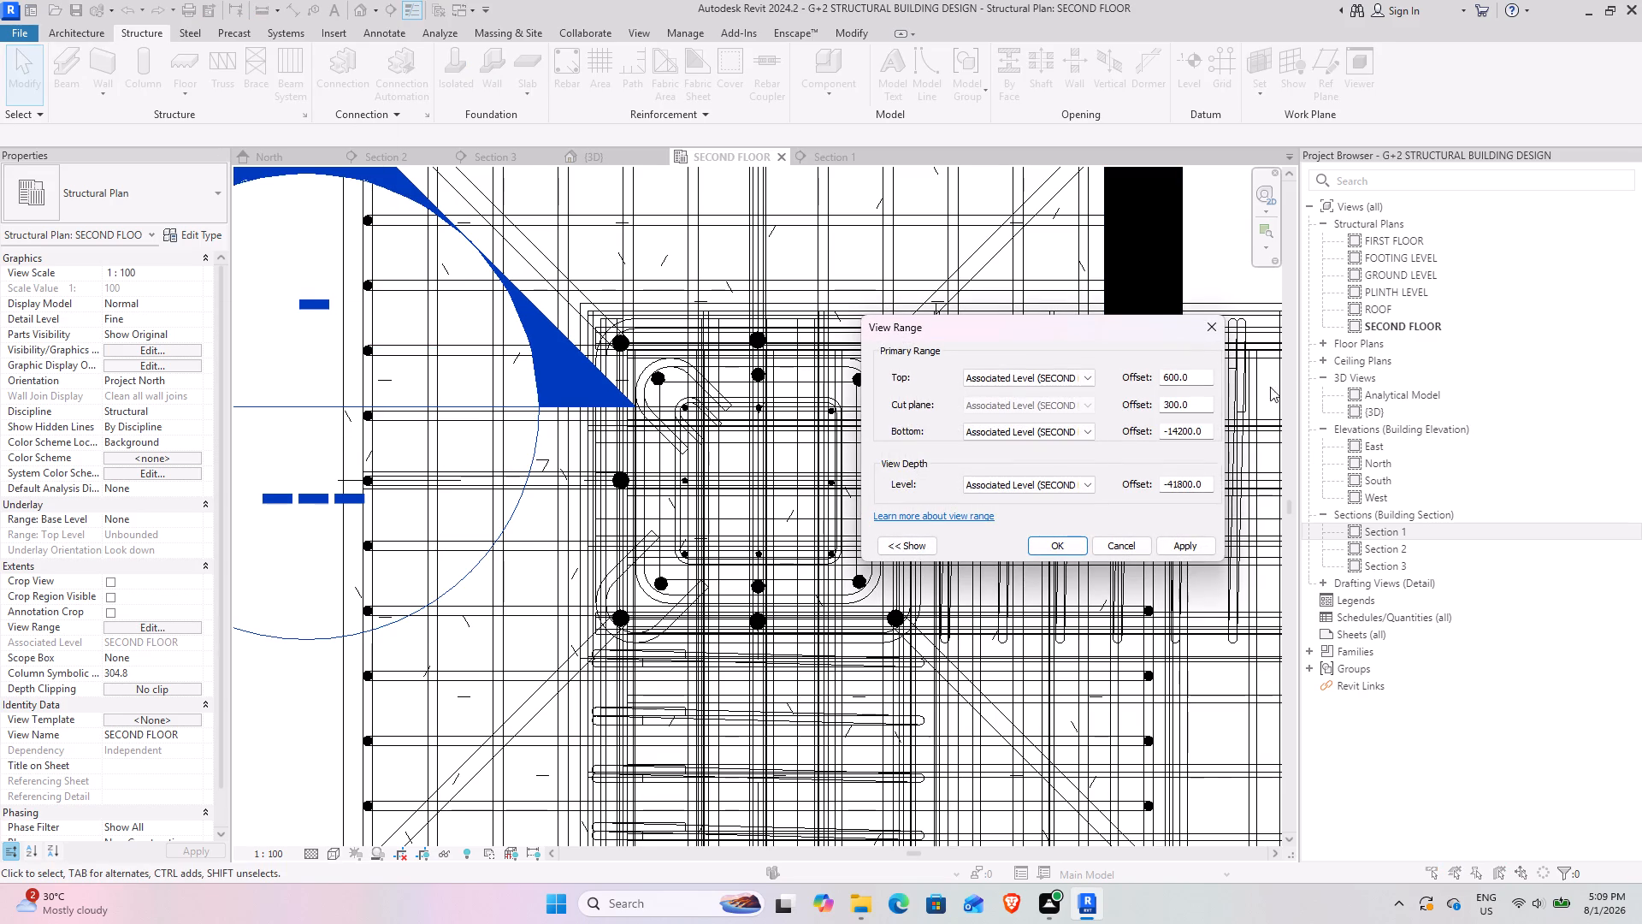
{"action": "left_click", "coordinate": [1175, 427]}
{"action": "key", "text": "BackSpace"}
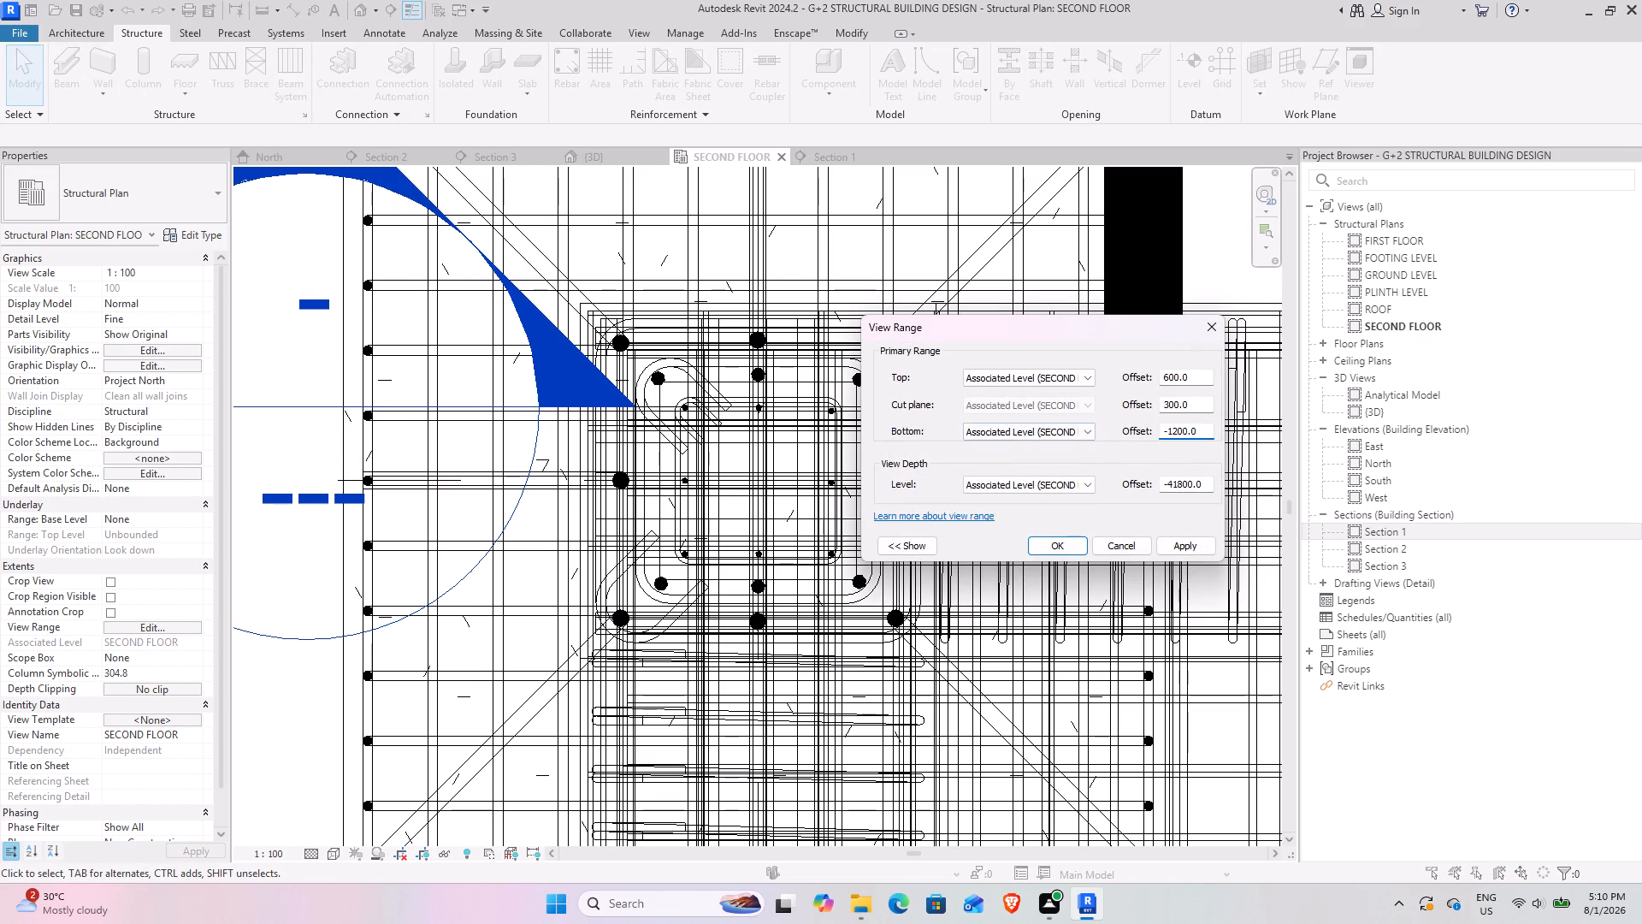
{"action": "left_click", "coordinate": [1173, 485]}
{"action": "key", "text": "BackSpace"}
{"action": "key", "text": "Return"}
Set the column's 13M stirrup set to show unobscured in the {3D} view.
{"action": "scroll", "coordinate": [776, 405], "scroll_direction": "up", "scroll_amount": 6}
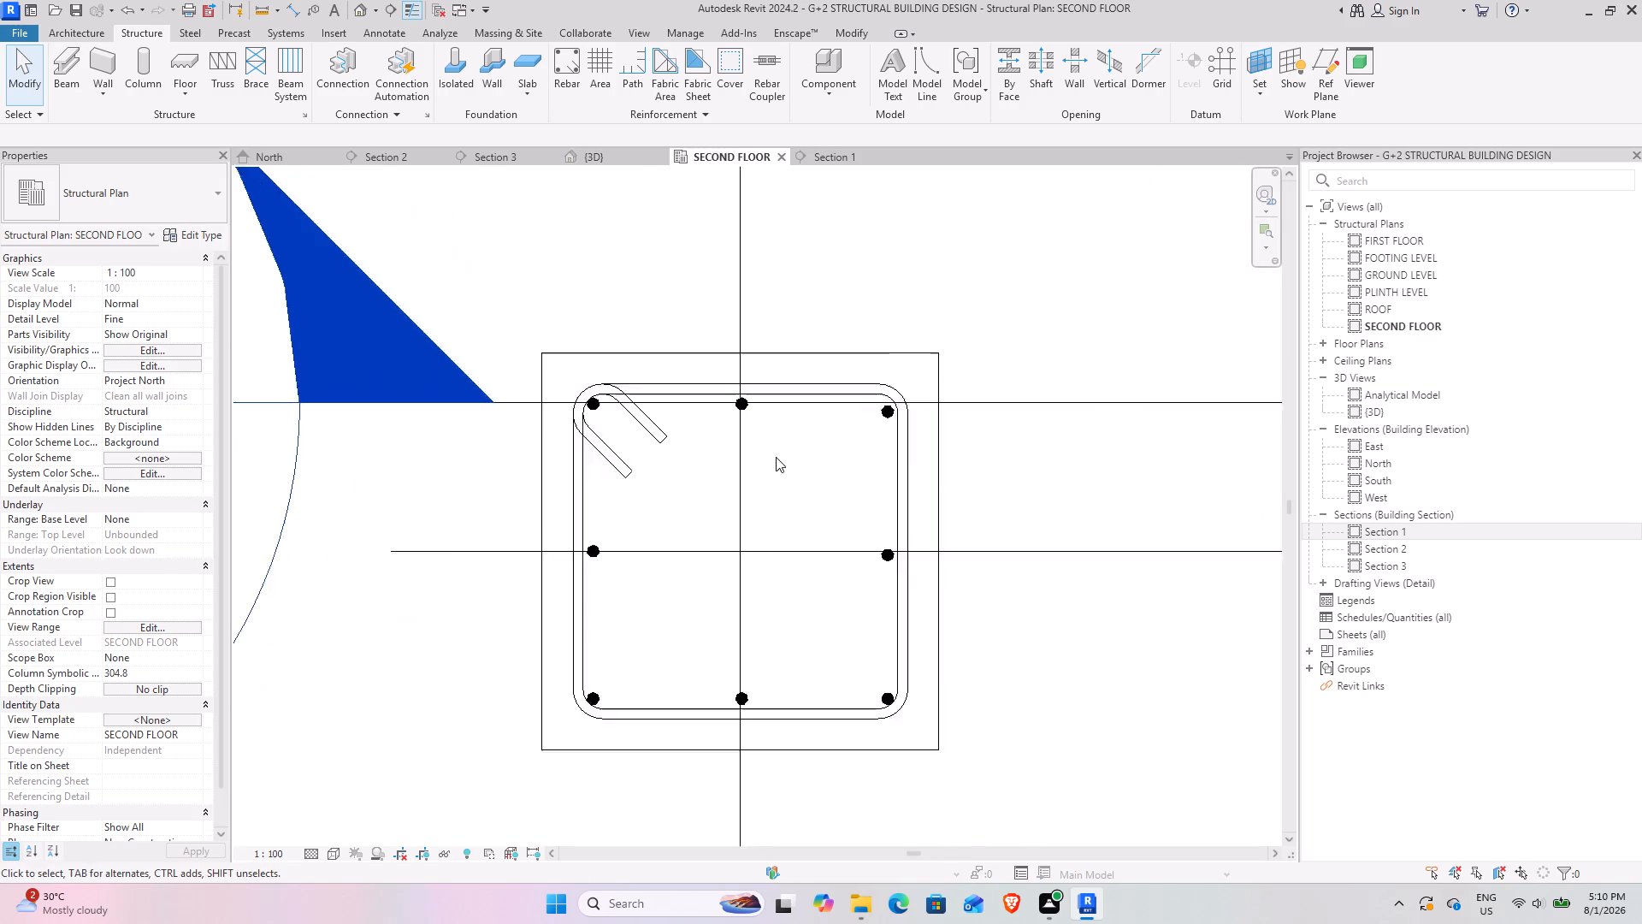
{"action": "scroll", "coordinate": [776, 457], "scroll_direction": "up", "scroll_amount": 2}
{"action": "middle_click_drag", "start_coordinate": [774, 480], "coordinate": [742, 465]}
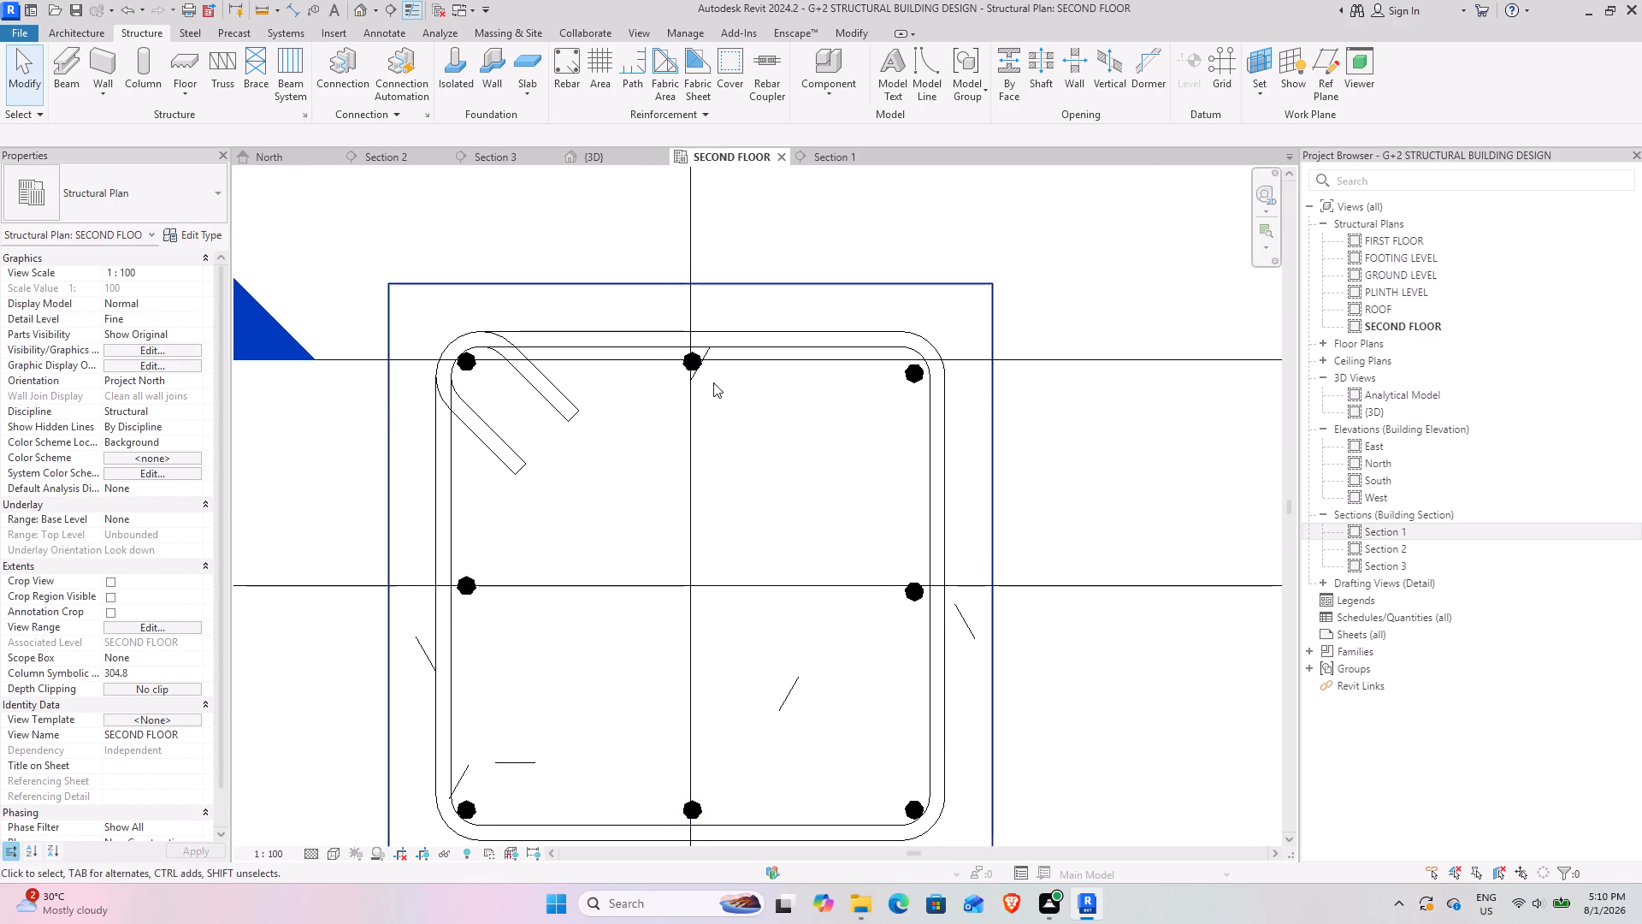
{"action": "left_click", "coordinate": [651, 335]}
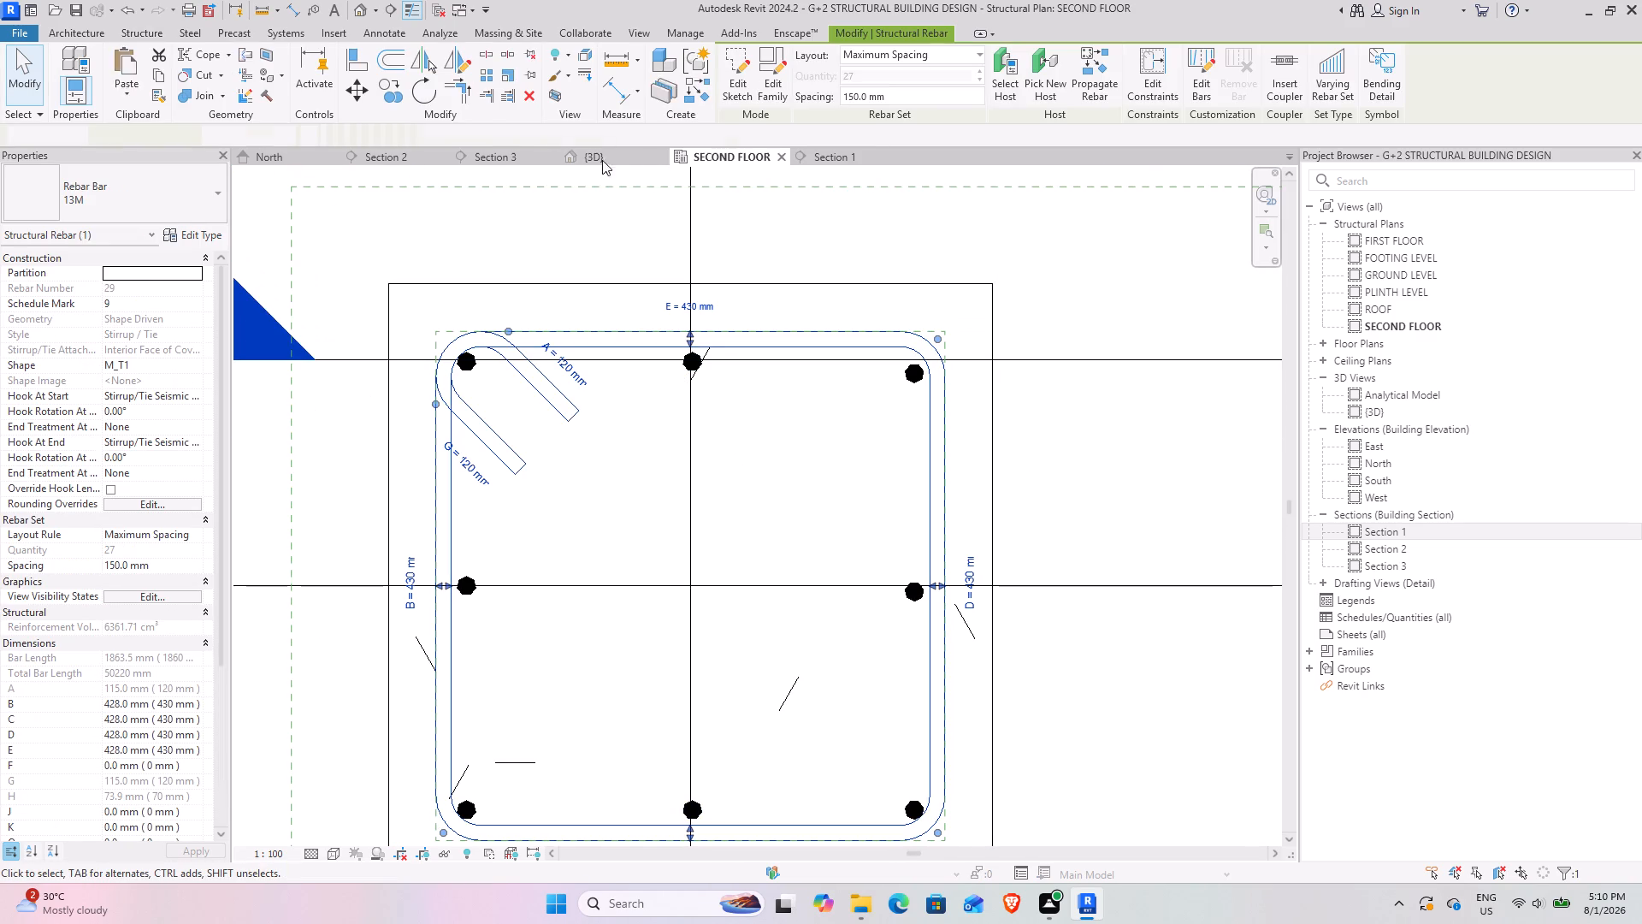
{"action": "left_click", "coordinate": [175, 603]}
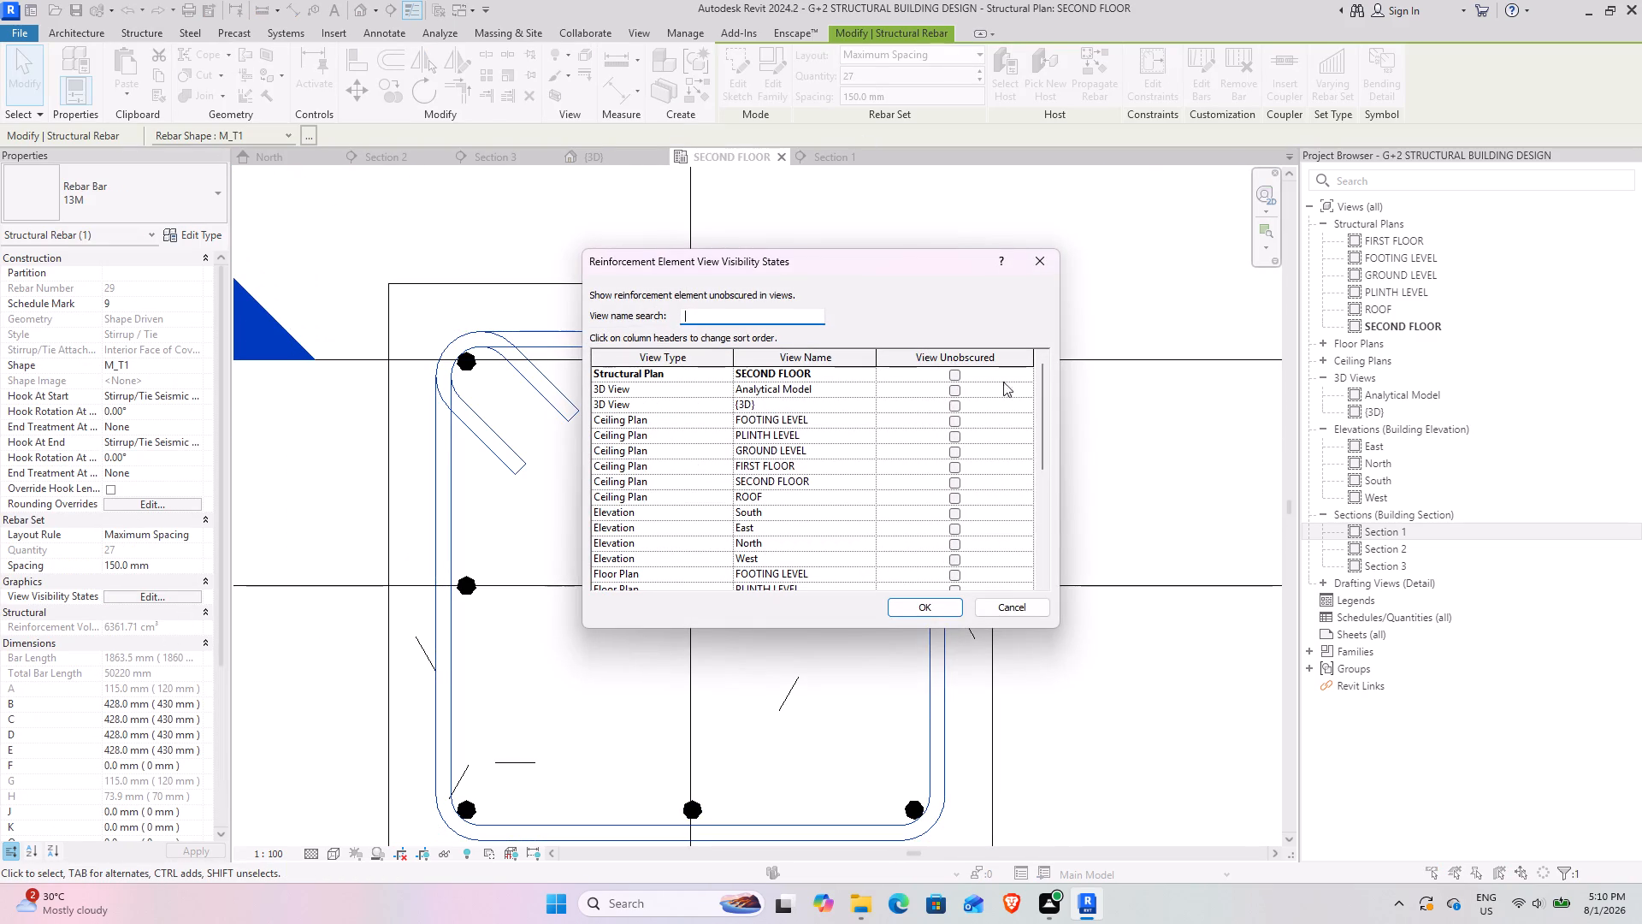
{"action": "left_click", "coordinate": [955, 405]}
{"action": "left_click", "coordinate": [925, 603]}
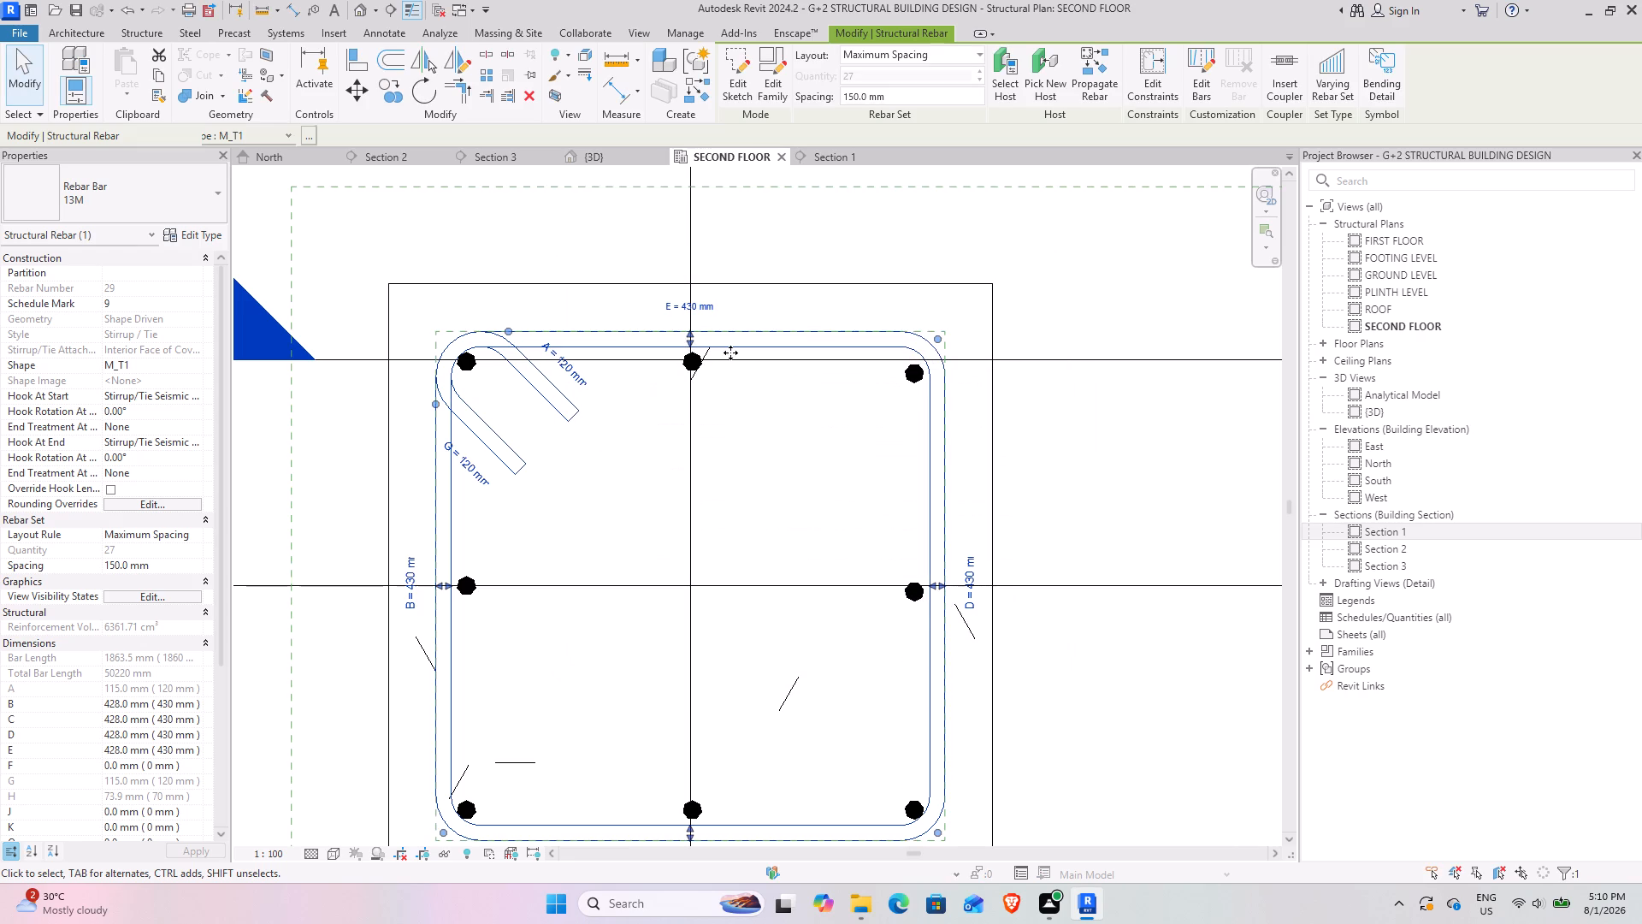
Set the second-floor column's three 16M vertical bar sets to show unobscured in the {3D} view.
{"action": "left_click", "coordinate": [690, 369]}
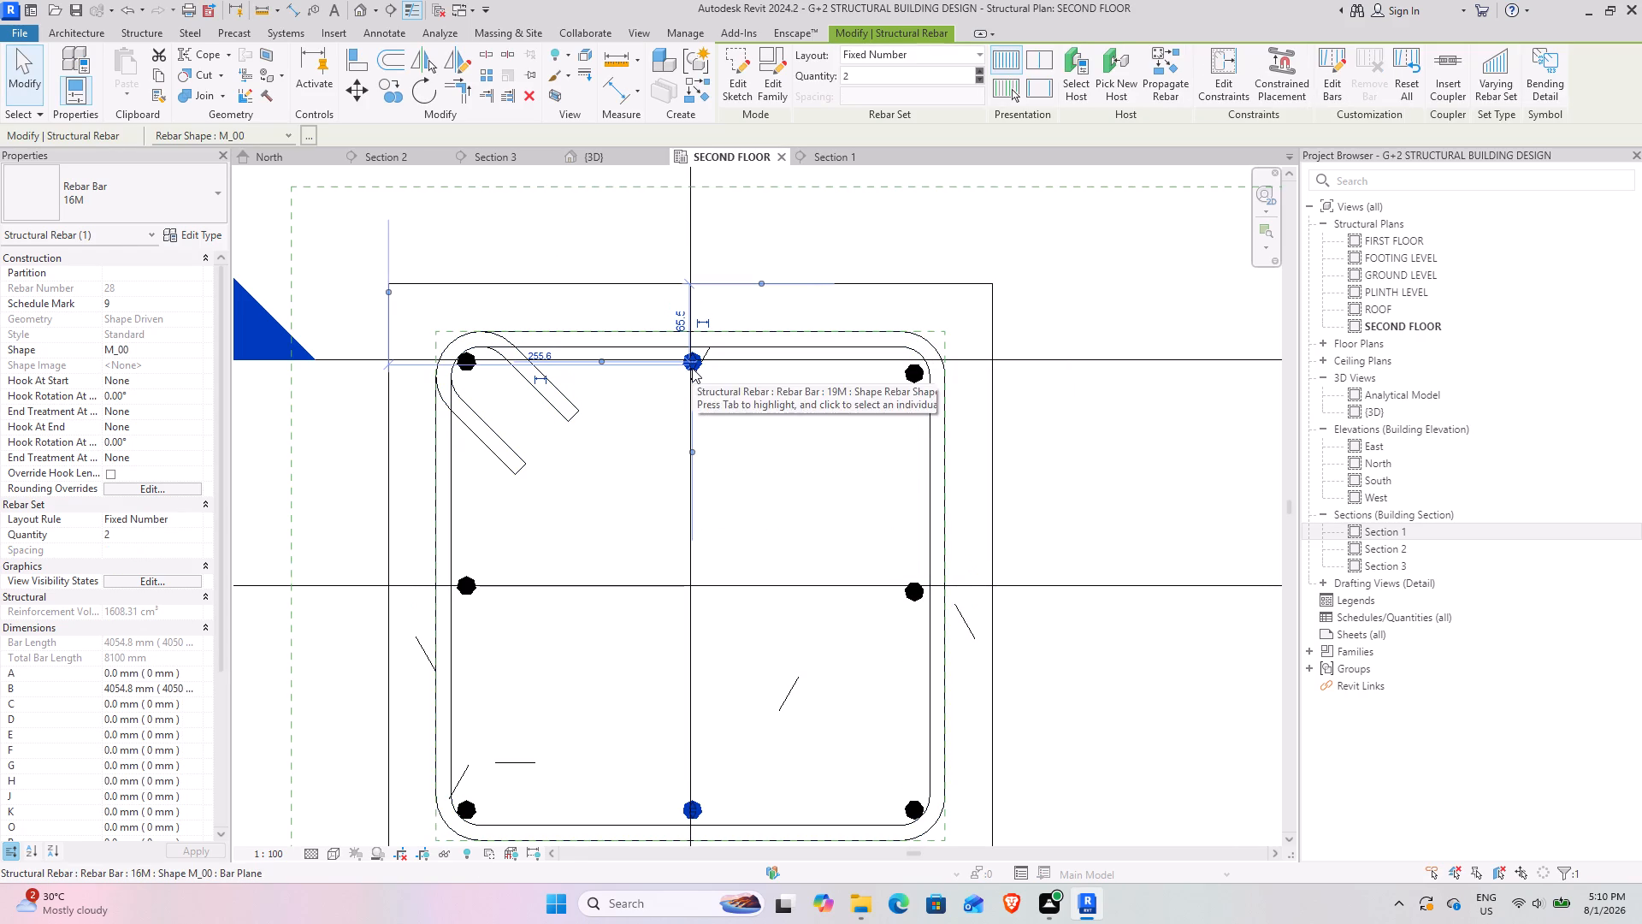
{"action": "left_click", "coordinate": [918, 384], "text": "ctrl"}
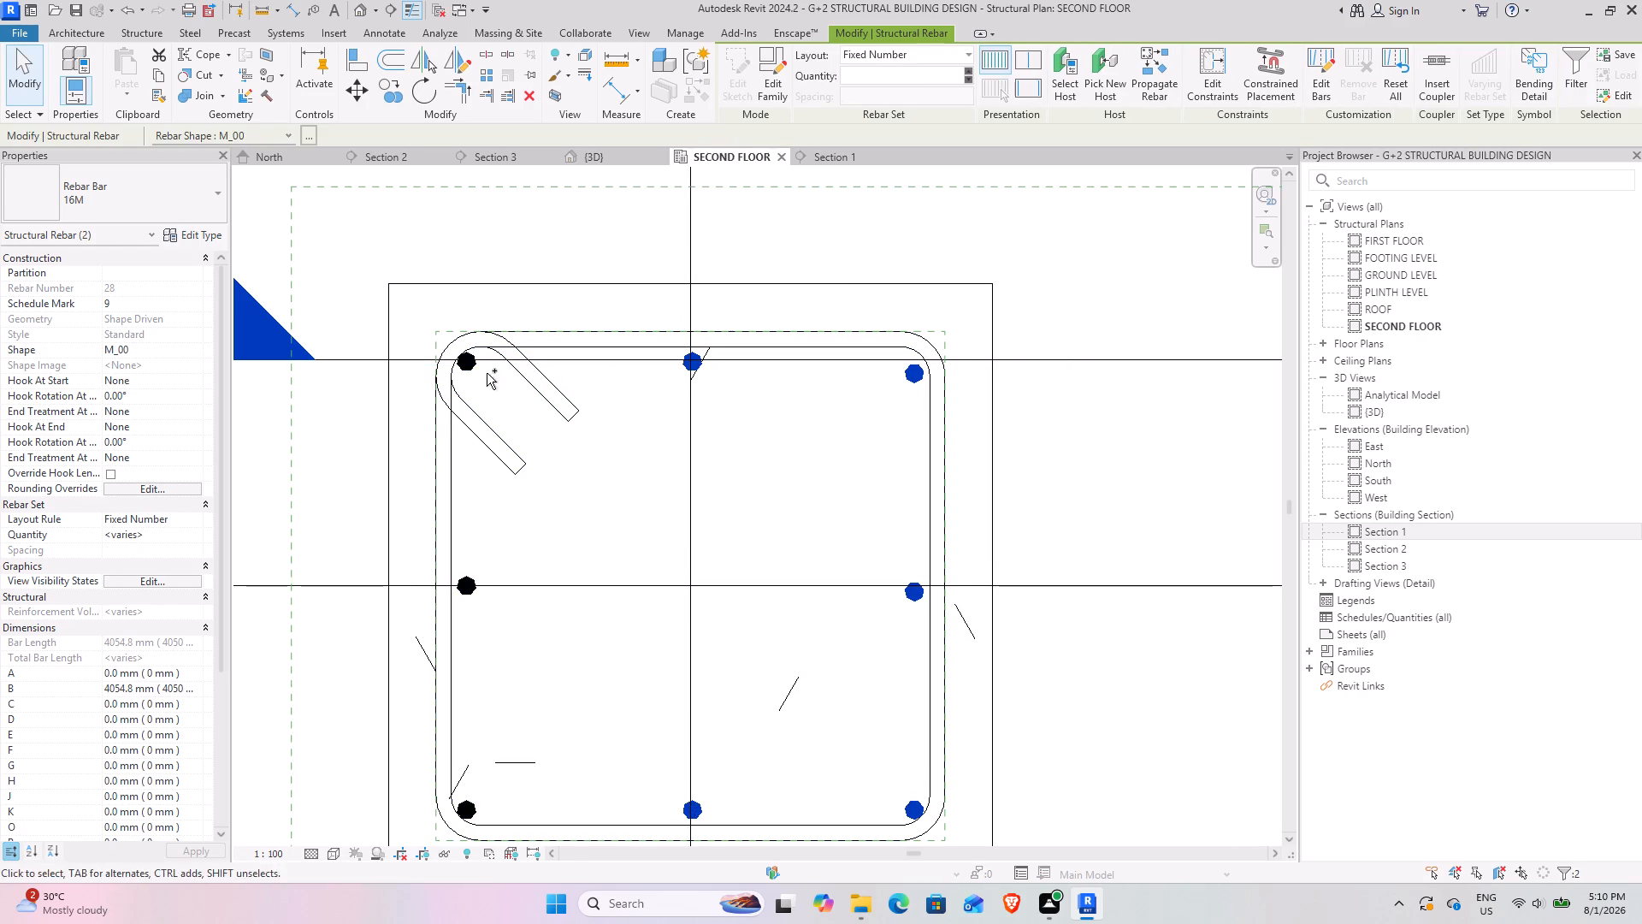
{"action": "left_click", "coordinate": [475, 365], "text": "ctrl"}
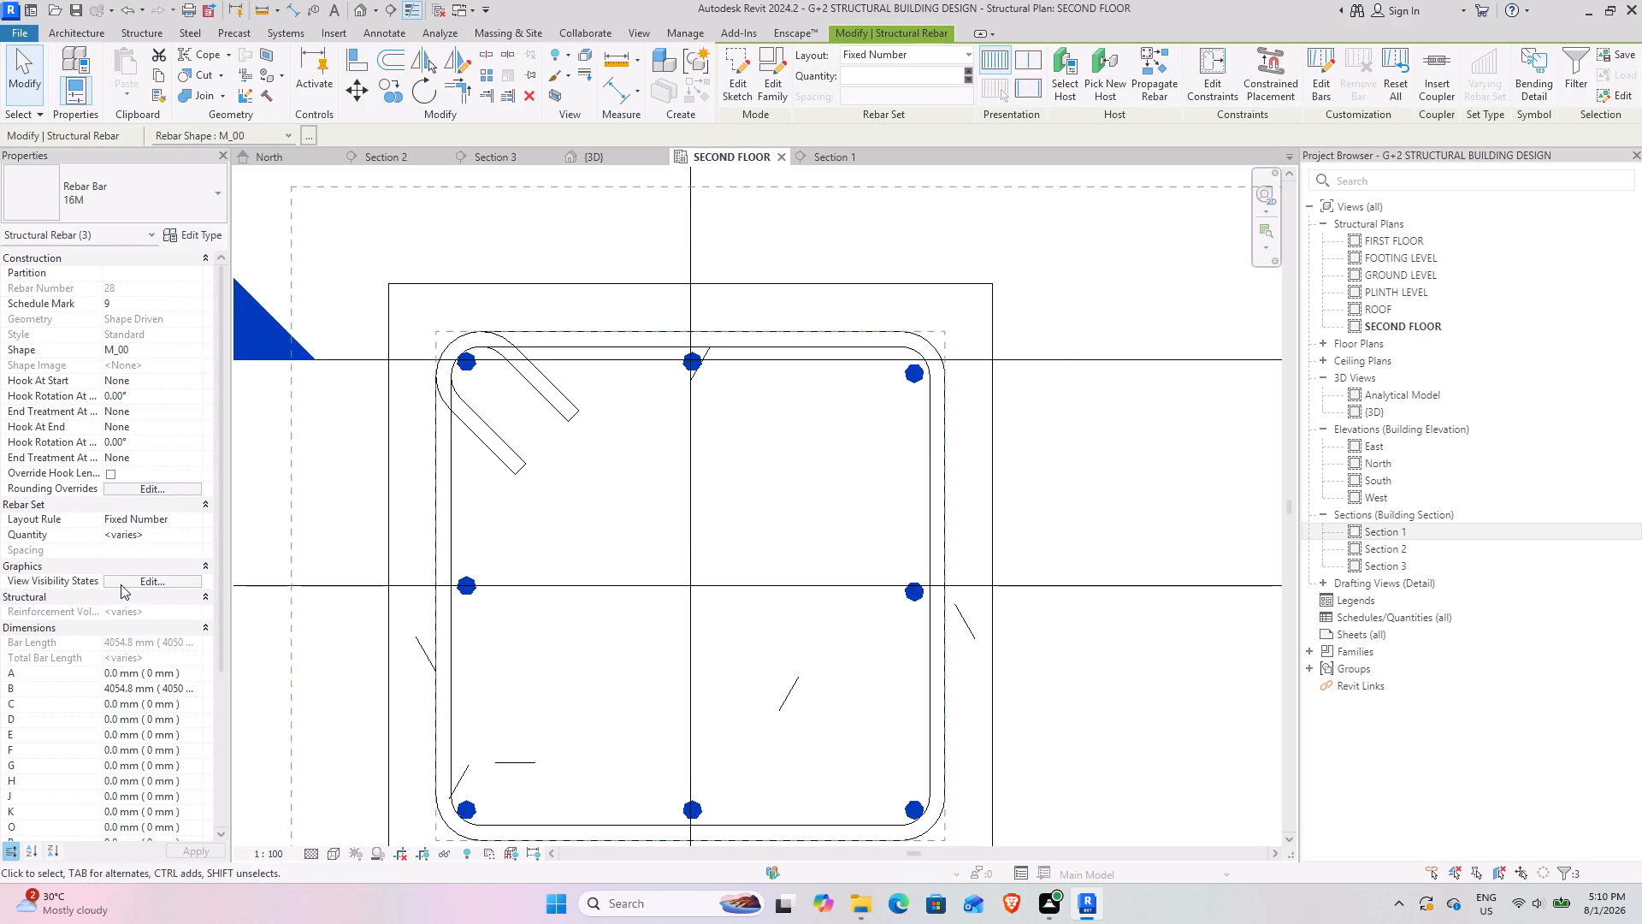
{"action": "left_click", "coordinate": [131, 576]}
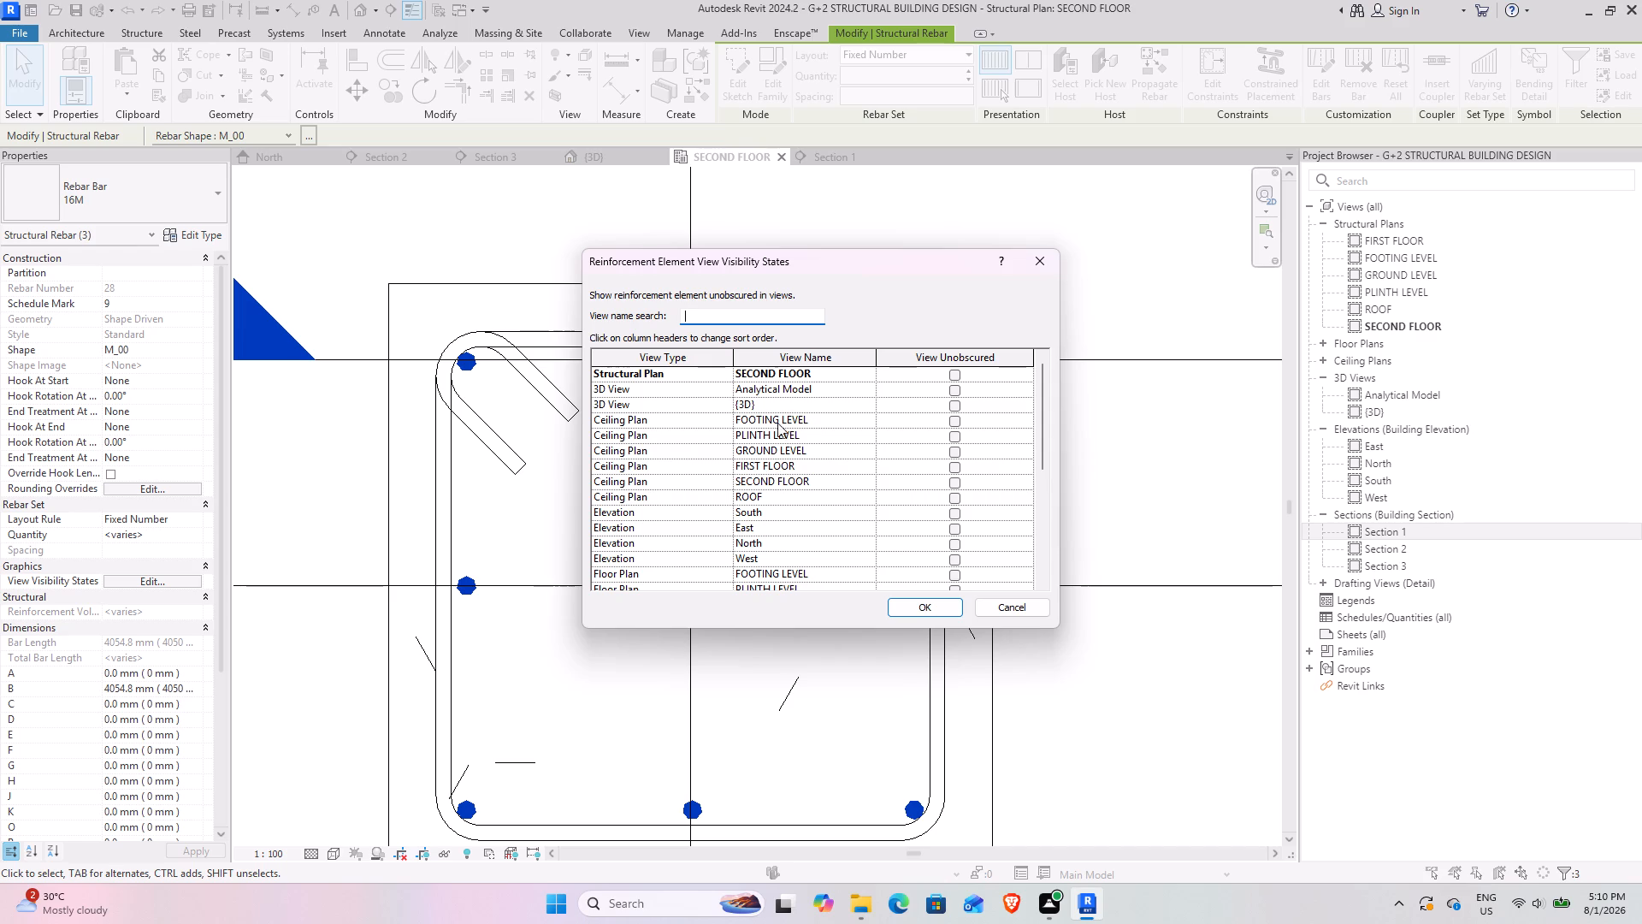
{"action": "left_click", "coordinate": [954, 408]}
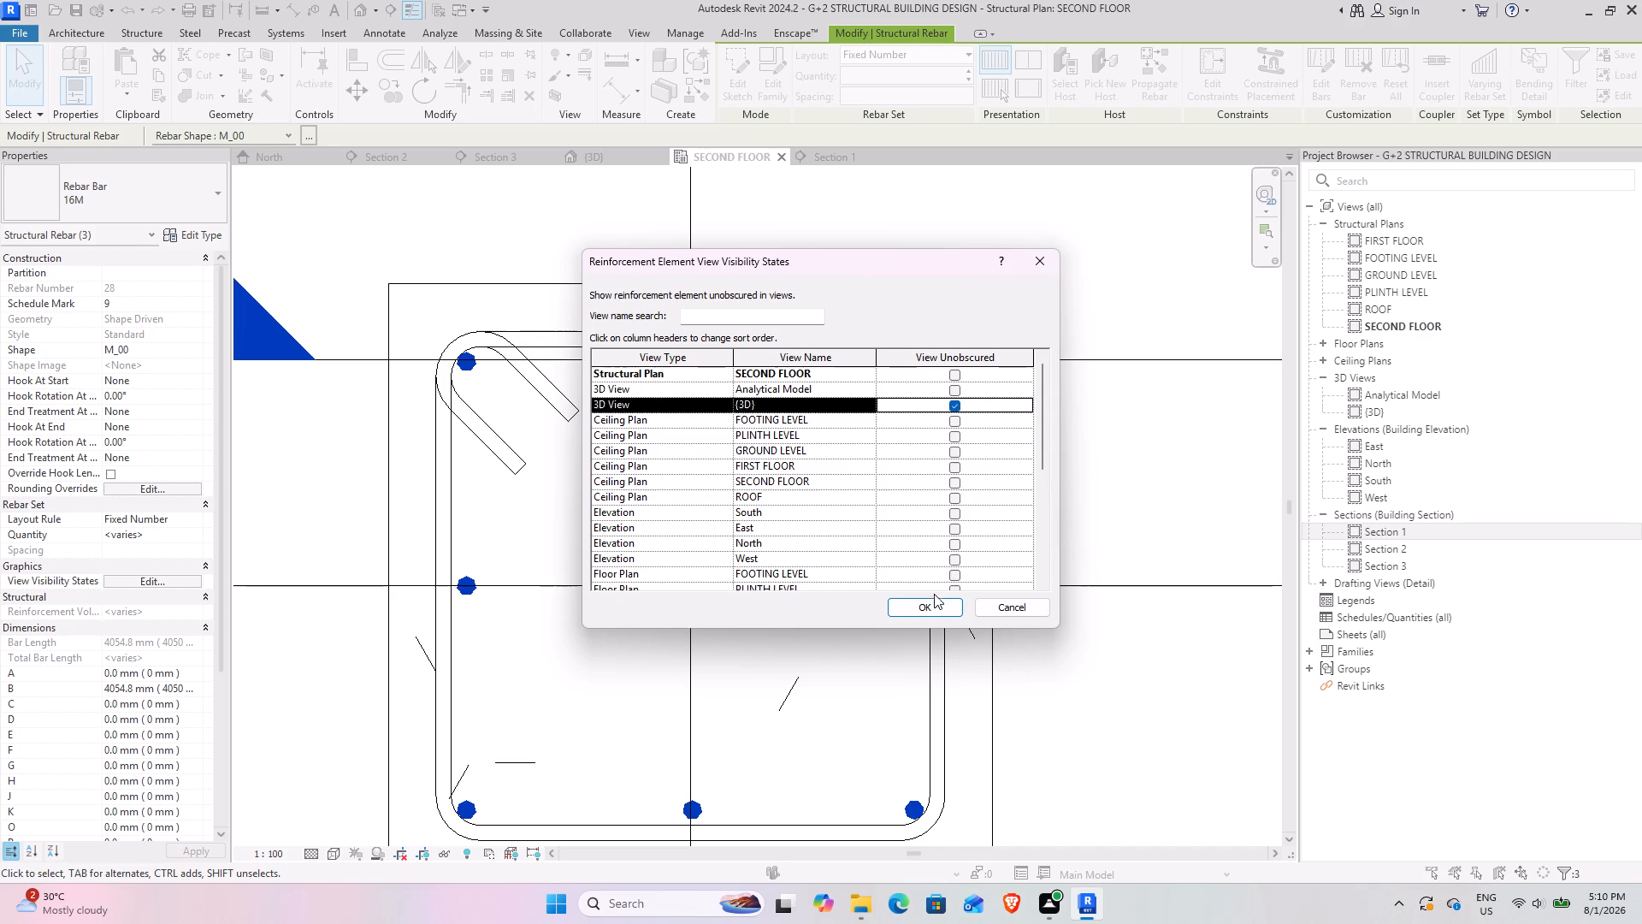
{"action": "left_click", "coordinate": [933, 604]}
Examine the second-floor corner column's vertical bars and stirrups in the {3D} view.
{"action": "left_click", "coordinate": [608, 151]}
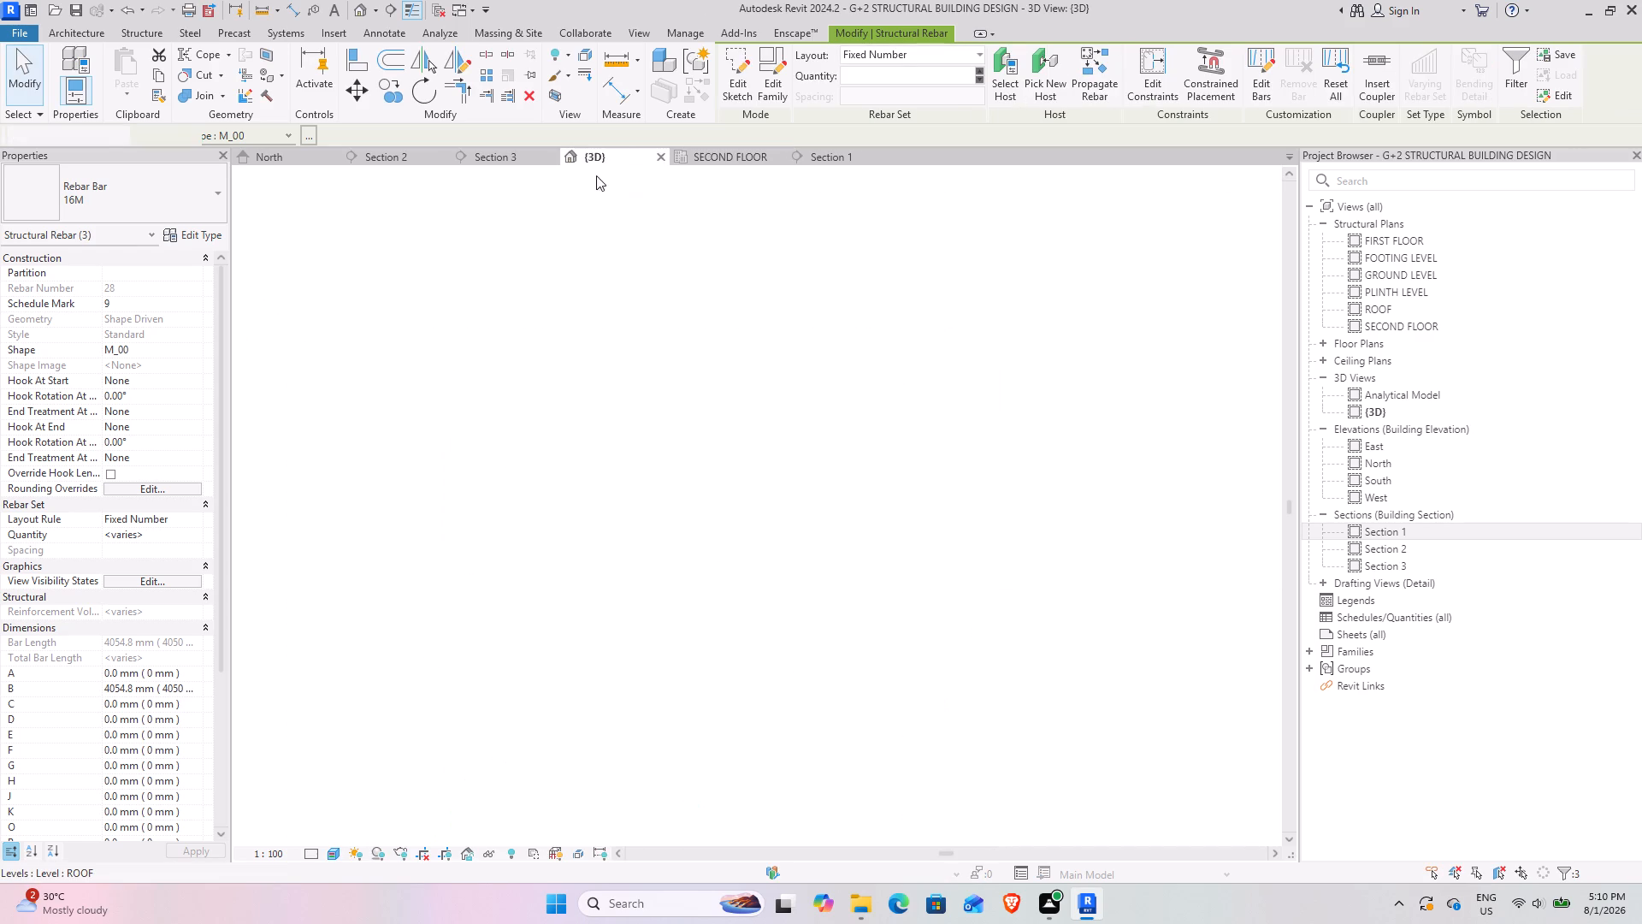
{"action": "scroll", "coordinate": [729, 477], "scroll_direction": "down", "scroll_amount": 2}
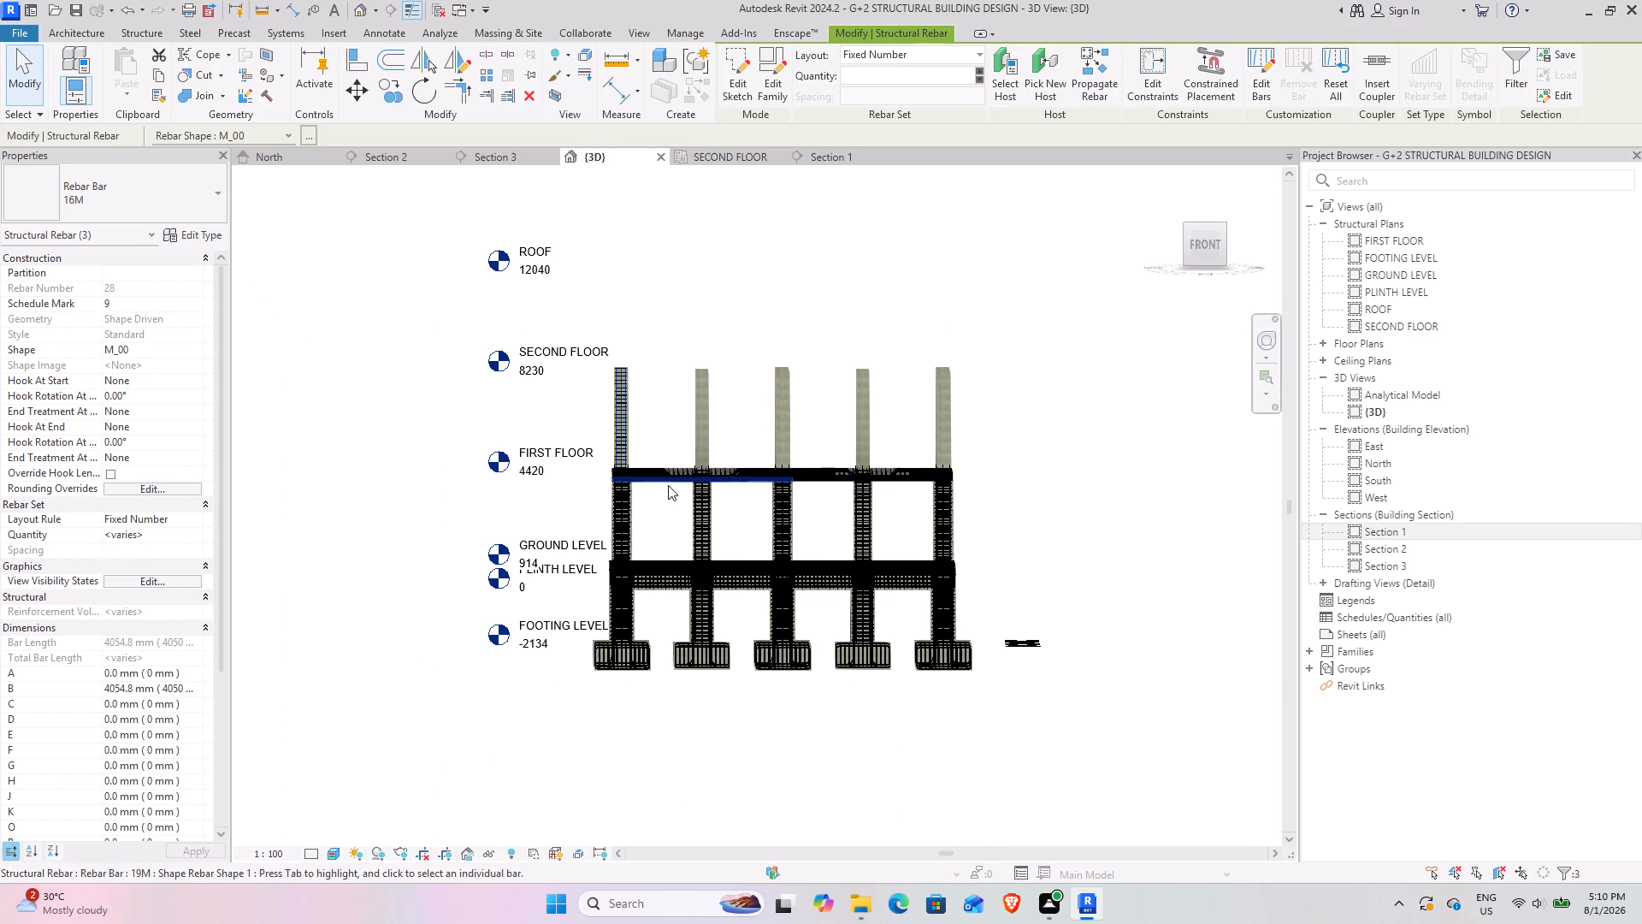
{"action": "middle_click_drag", "start_coordinate": [664, 486], "coordinate": [990, 421], "text": "shift"}
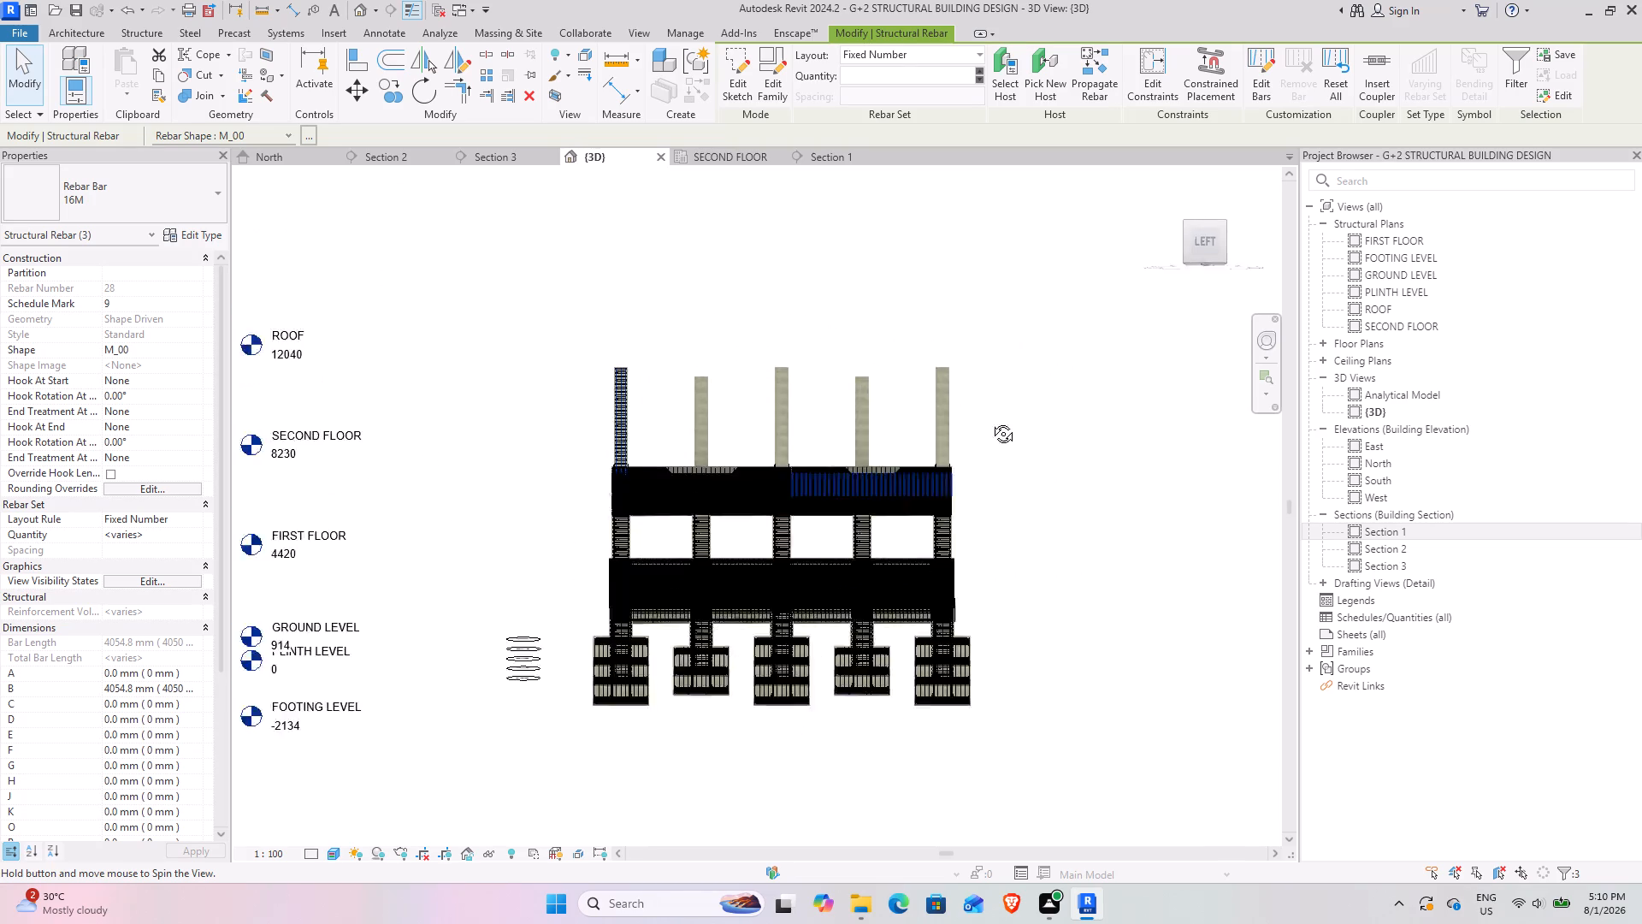
{"action": "middle_click_drag", "start_coordinate": [990, 421], "coordinate": [865, 601], "text": "shift"}
{"action": "scroll", "coordinate": [596, 377], "scroll_direction": "up", "scroll_amount": 6}
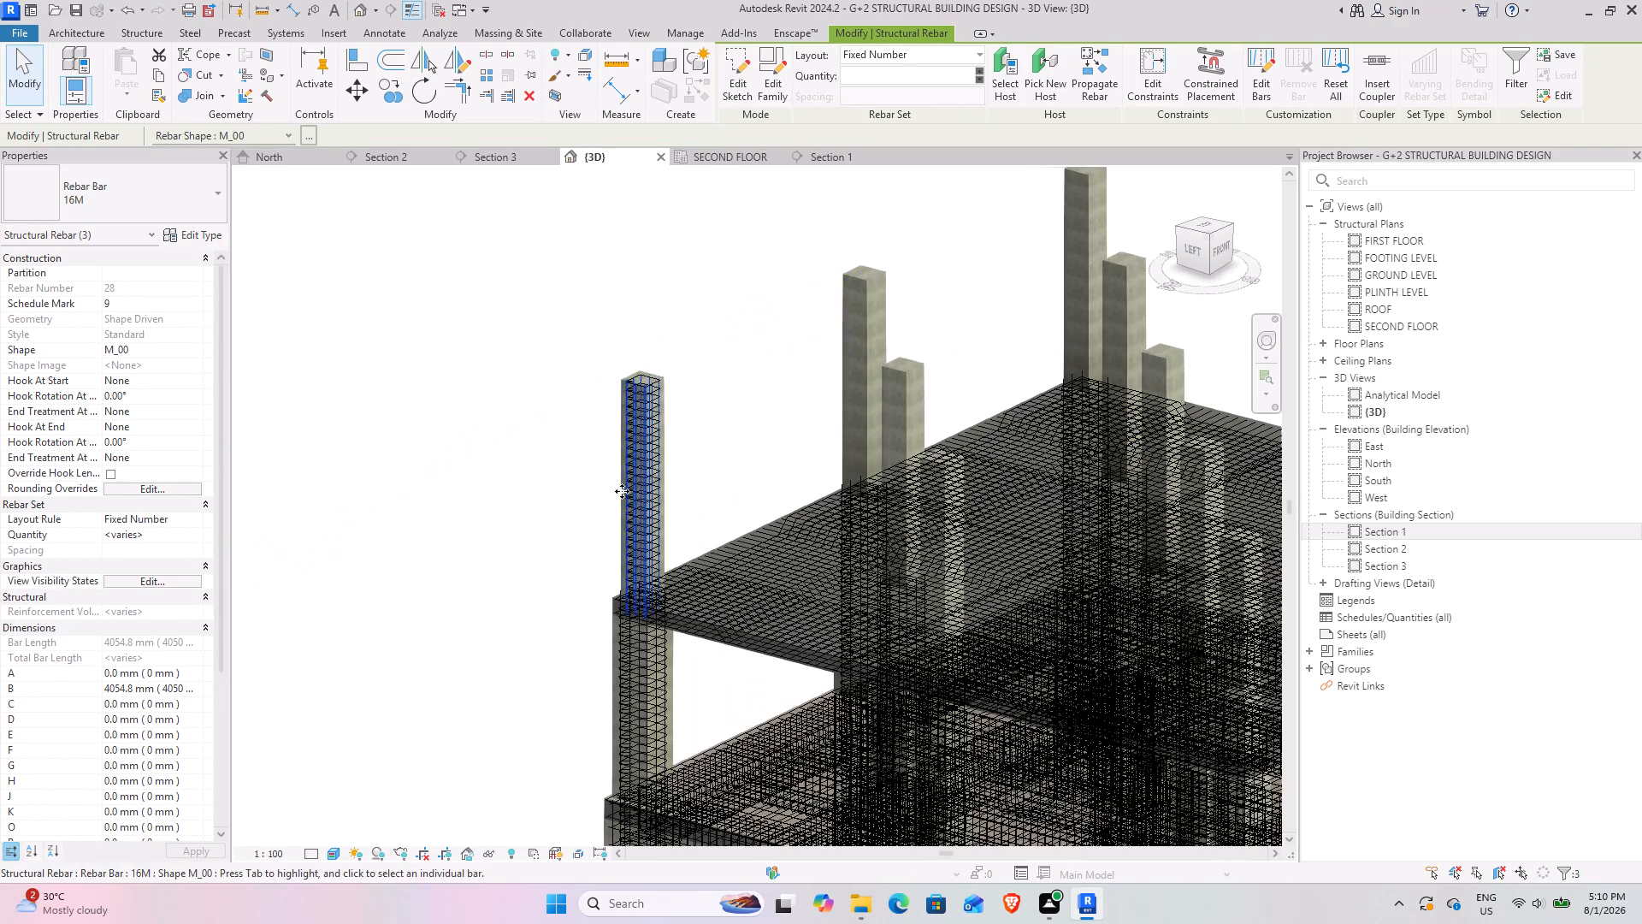
{"action": "middle_click_drag", "start_coordinate": [617, 494], "coordinate": [611, 469]}
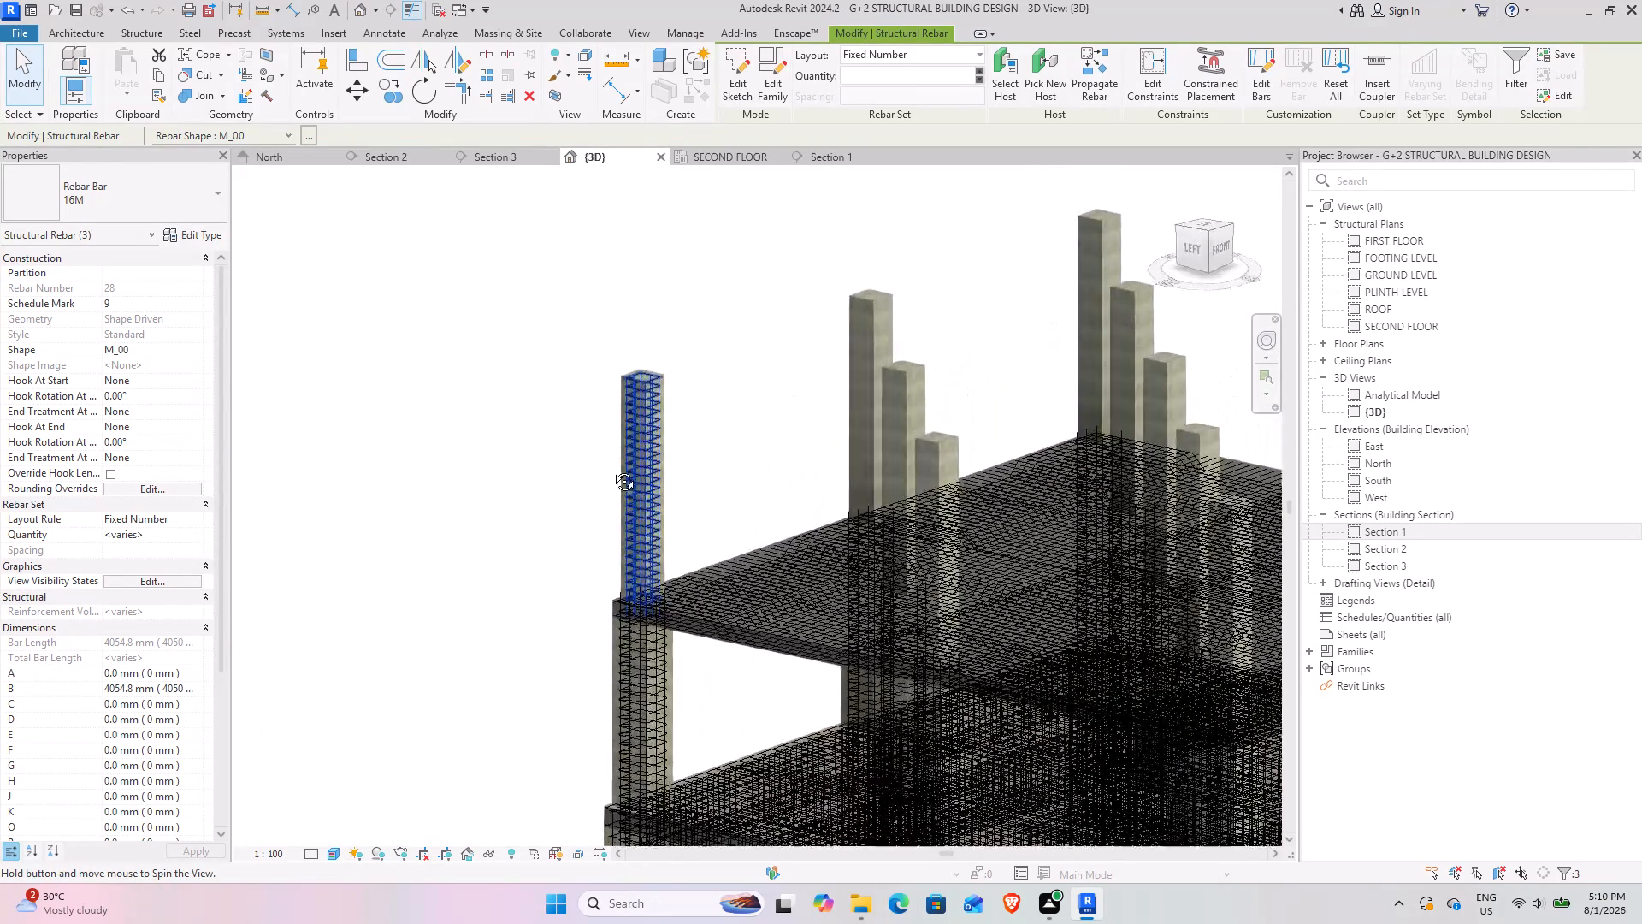
{"action": "middle_click_drag", "start_coordinate": [611, 469], "coordinate": [663, 285]}
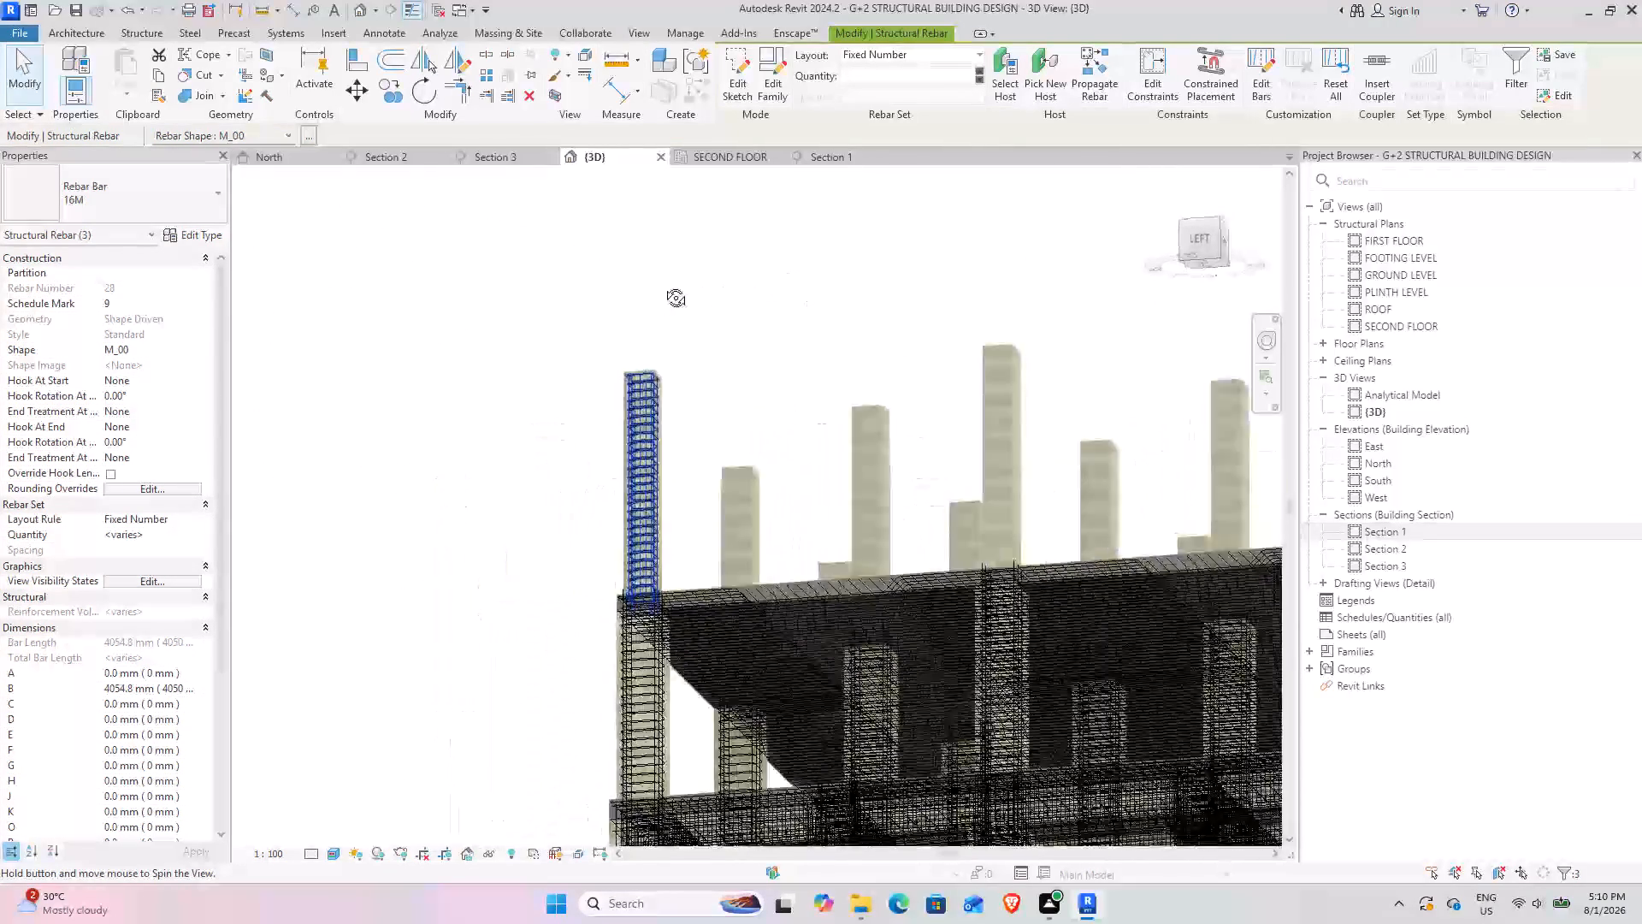
{"action": "middle_click_drag", "start_coordinate": [663, 285], "coordinate": [562, 400]}
Inspect the whole structure's reinforcement in 3D from several sides, from the footings up to the second-floor columns.
{"action": "scroll", "coordinate": [630, 579], "scroll_direction": "down", "scroll_amount": 4}
{"action": "middle_click_drag", "start_coordinate": [581, 602], "coordinate": [711, 553], "text": "shift"}
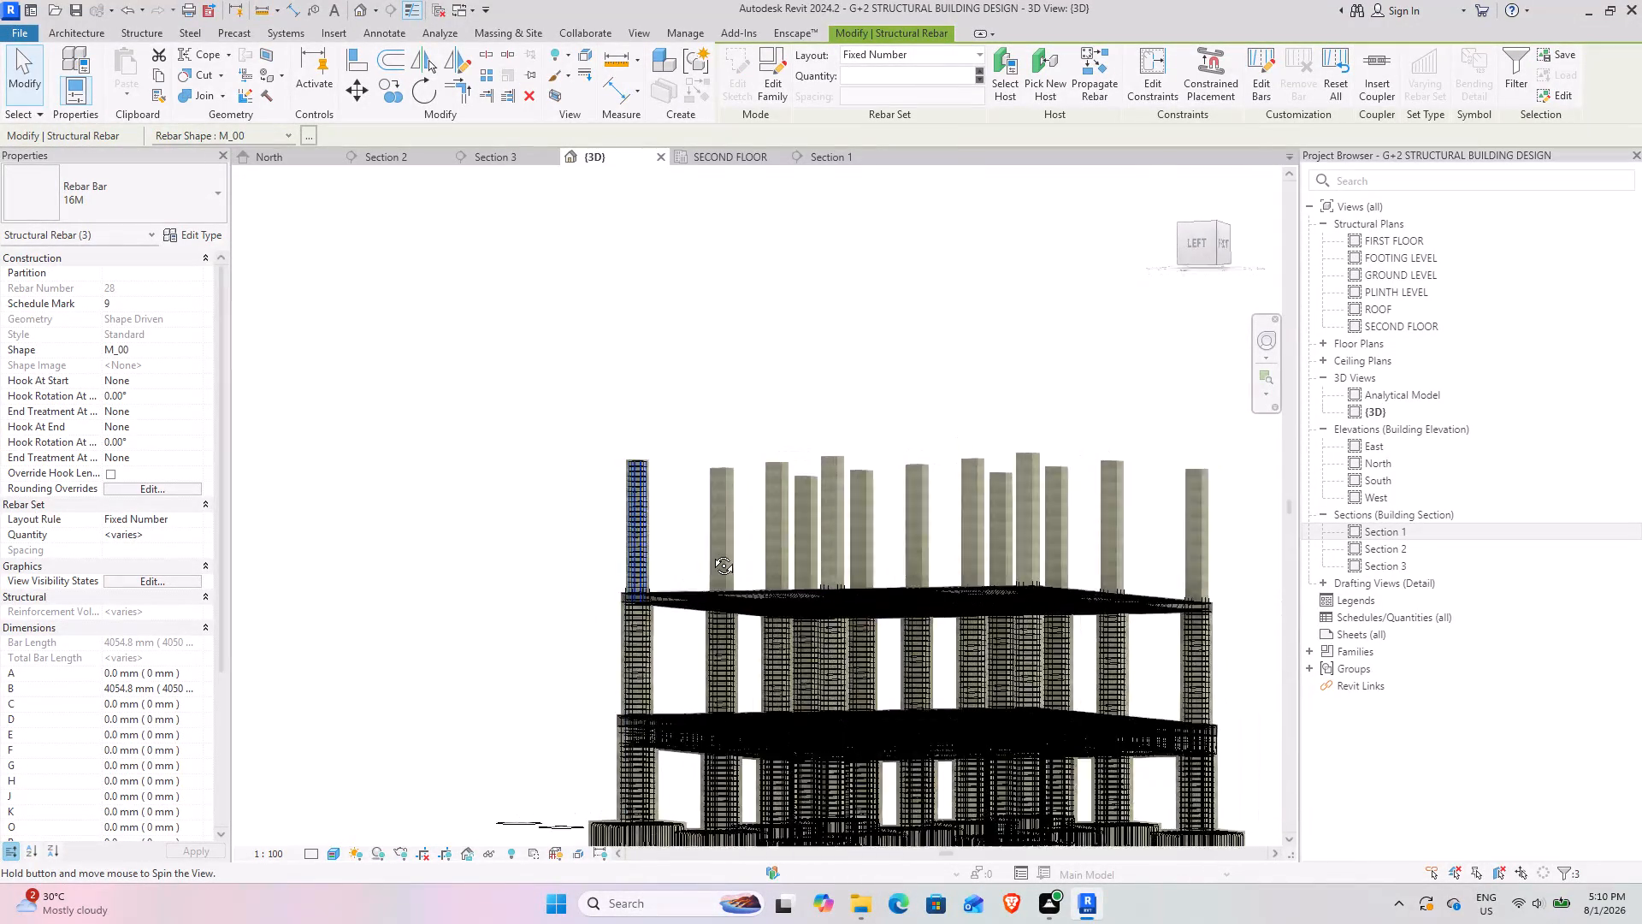
{"action": "middle_click_drag", "start_coordinate": [711, 553], "coordinate": [771, 645], "text": "shift"}
{"action": "scroll", "coordinate": [794, 610], "scroll_direction": "down", "scroll_amount": 4}
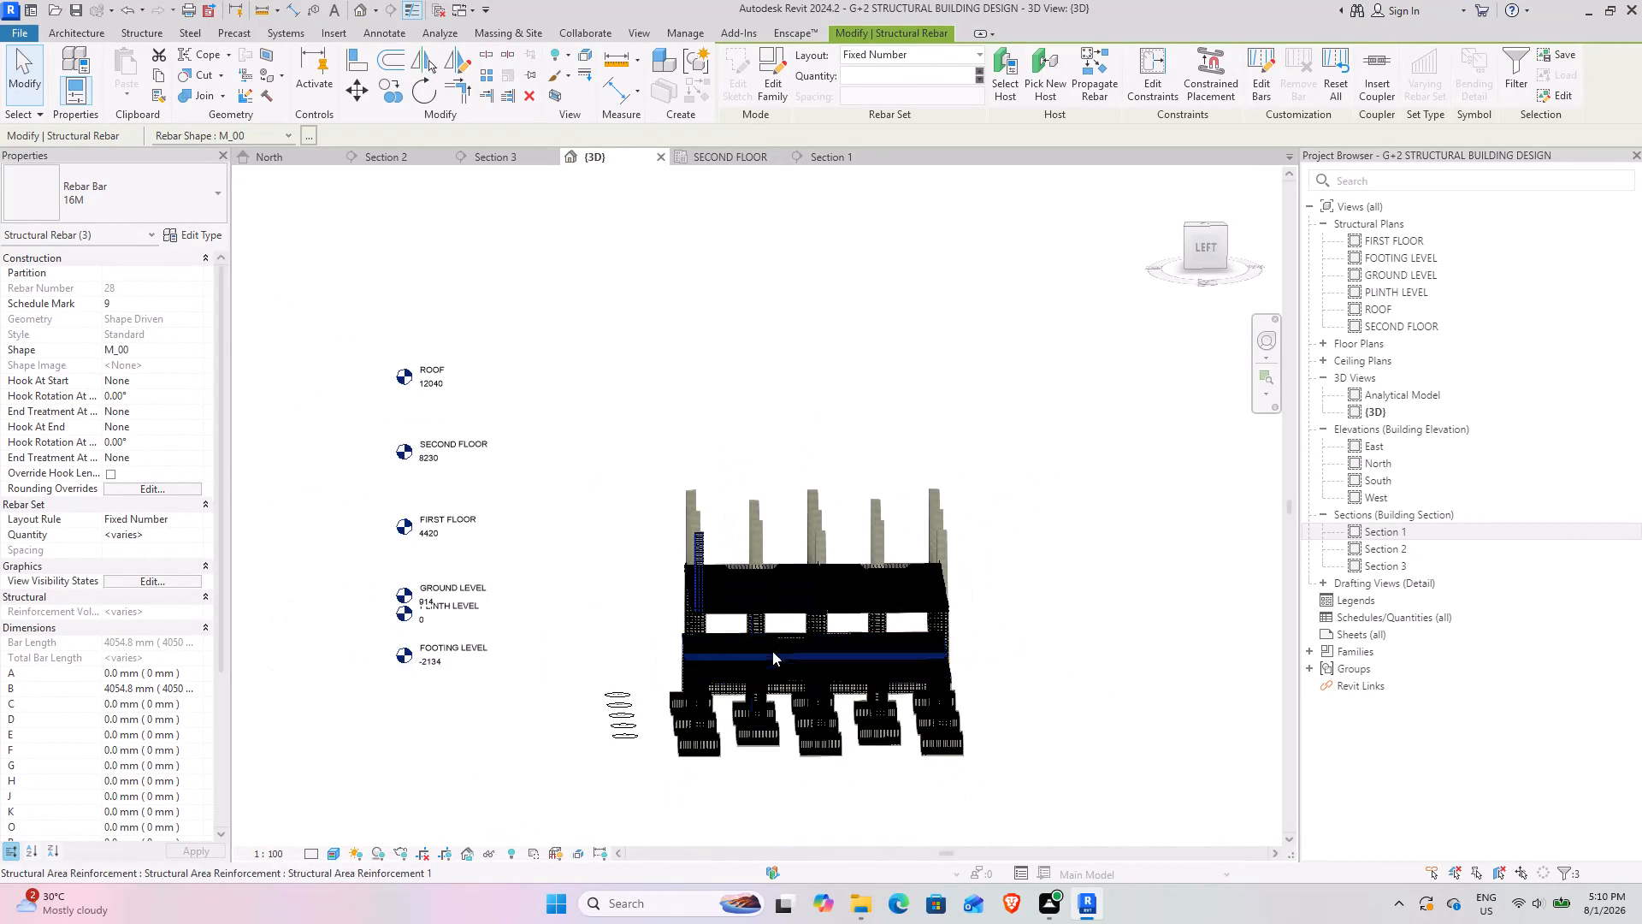
{"action": "middle_click_drag", "start_coordinate": [763, 646], "coordinate": [608, 568], "text": "shift"}
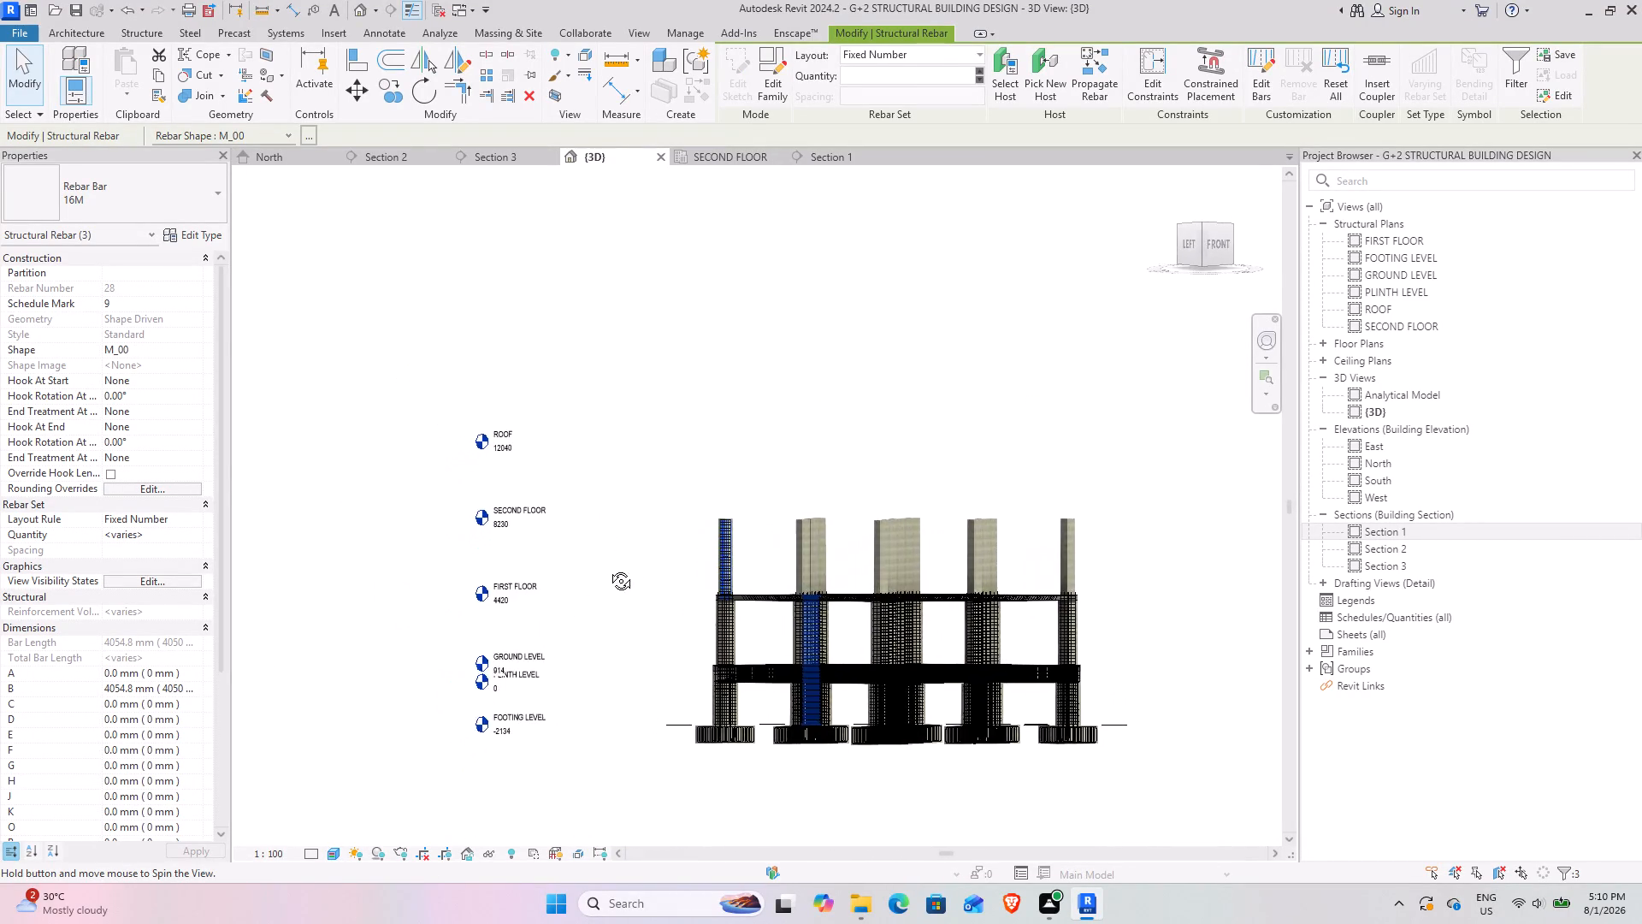
{"action": "middle_click_drag", "start_coordinate": [608, 568], "coordinate": [668, 560], "text": "shift"}
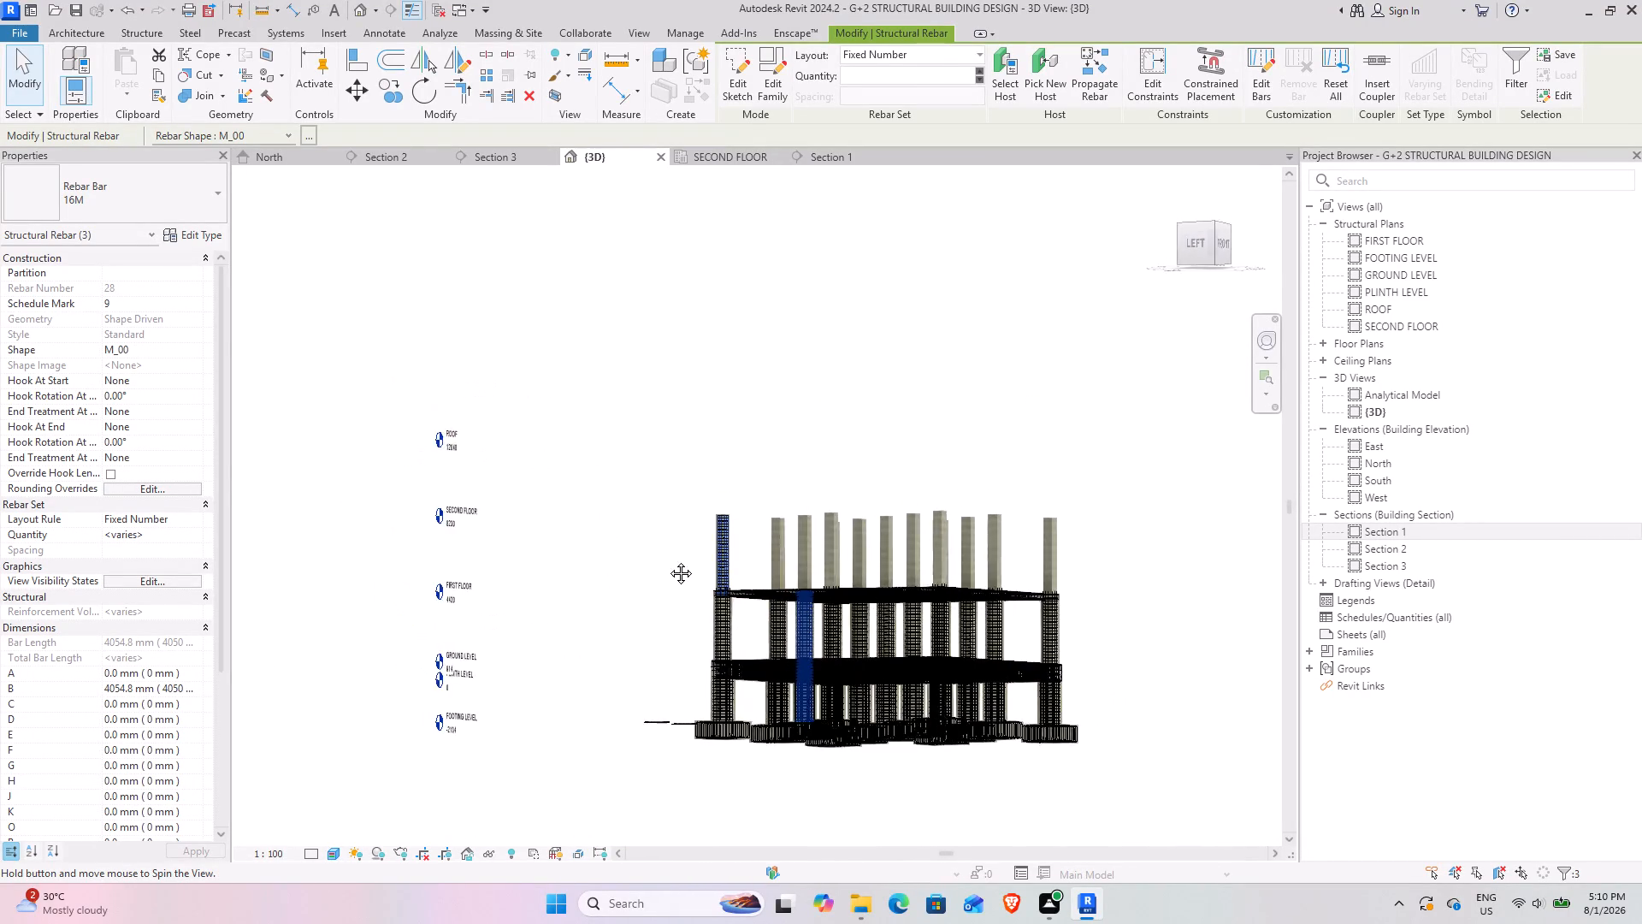
{"action": "middle_click_drag", "start_coordinate": [668, 560], "coordinate": [660, 561], "text": "shift"}
{"action": "scroll", "coordinate": [827, 451], "scroll_direction": "up", "scroll_amount": 3}
{"action": "scroll", "coordinate": [686, 599], "scroll_direction": "up", "scroll_amount": 3}
{"action": "middle_click_drag", "start_coordinate": [705, 695], "coordinate": [725, 621]}
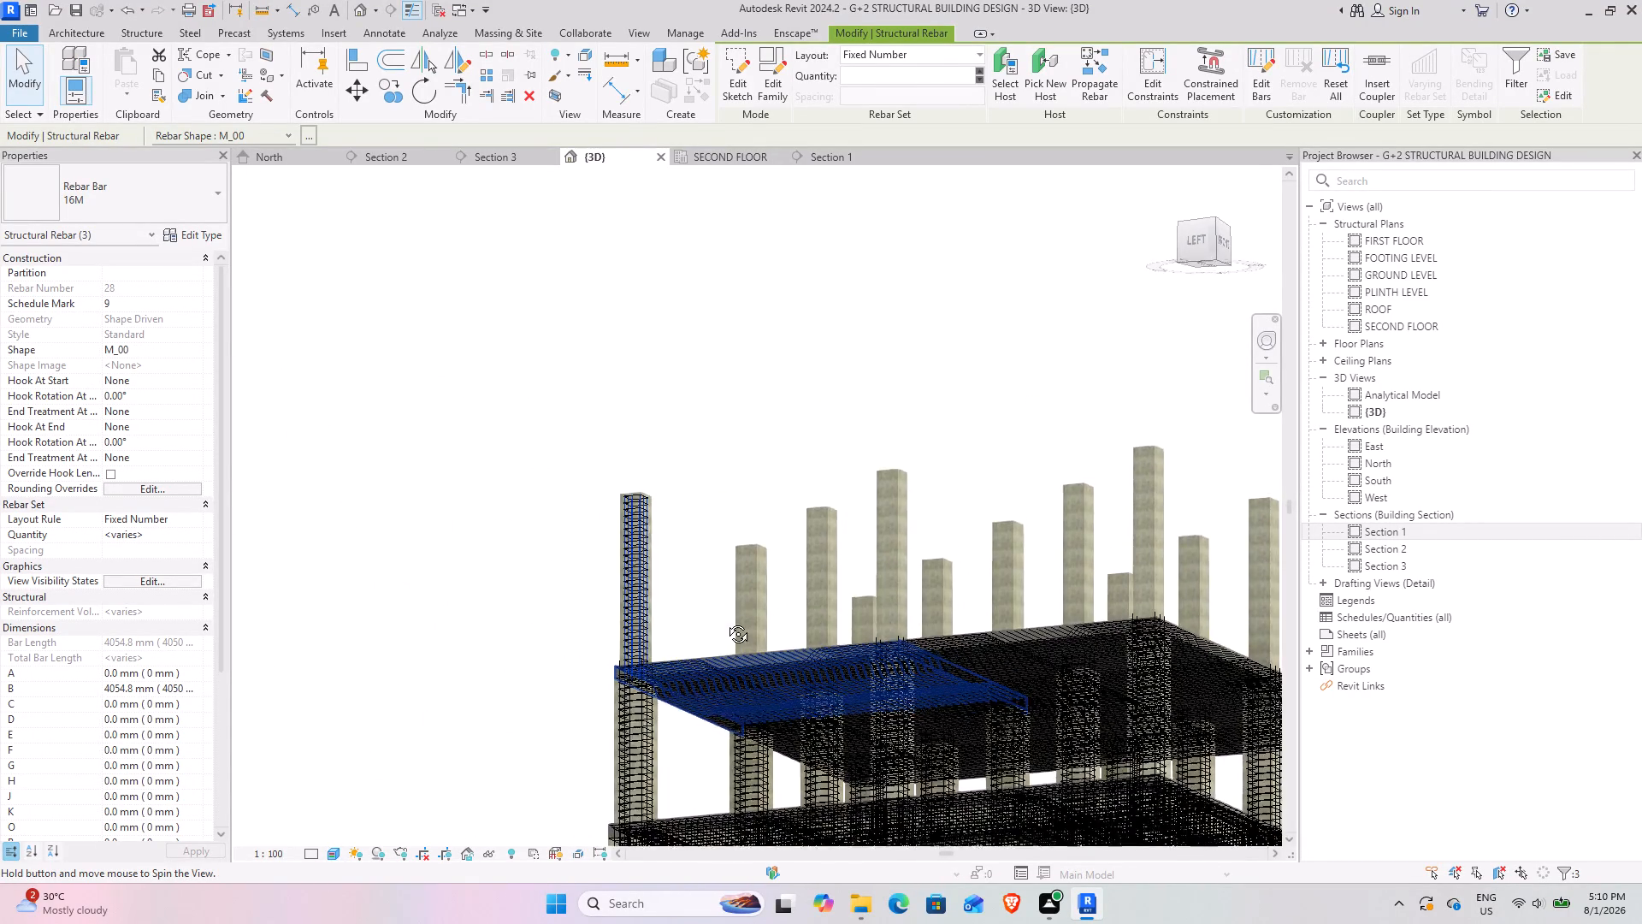
{"action": "middle_click_drag", "start_coordinate": [725, 621], "coordinate": [717, 684]}
{"action": "scroll", "coordinate": [730, 680], "scroll_direction": "down", "scroll_amount": 3}
{"action": "middle_click_drag", "start_coordinate": [733, 724], "coordinate": [806, 624], "text": "shift"}
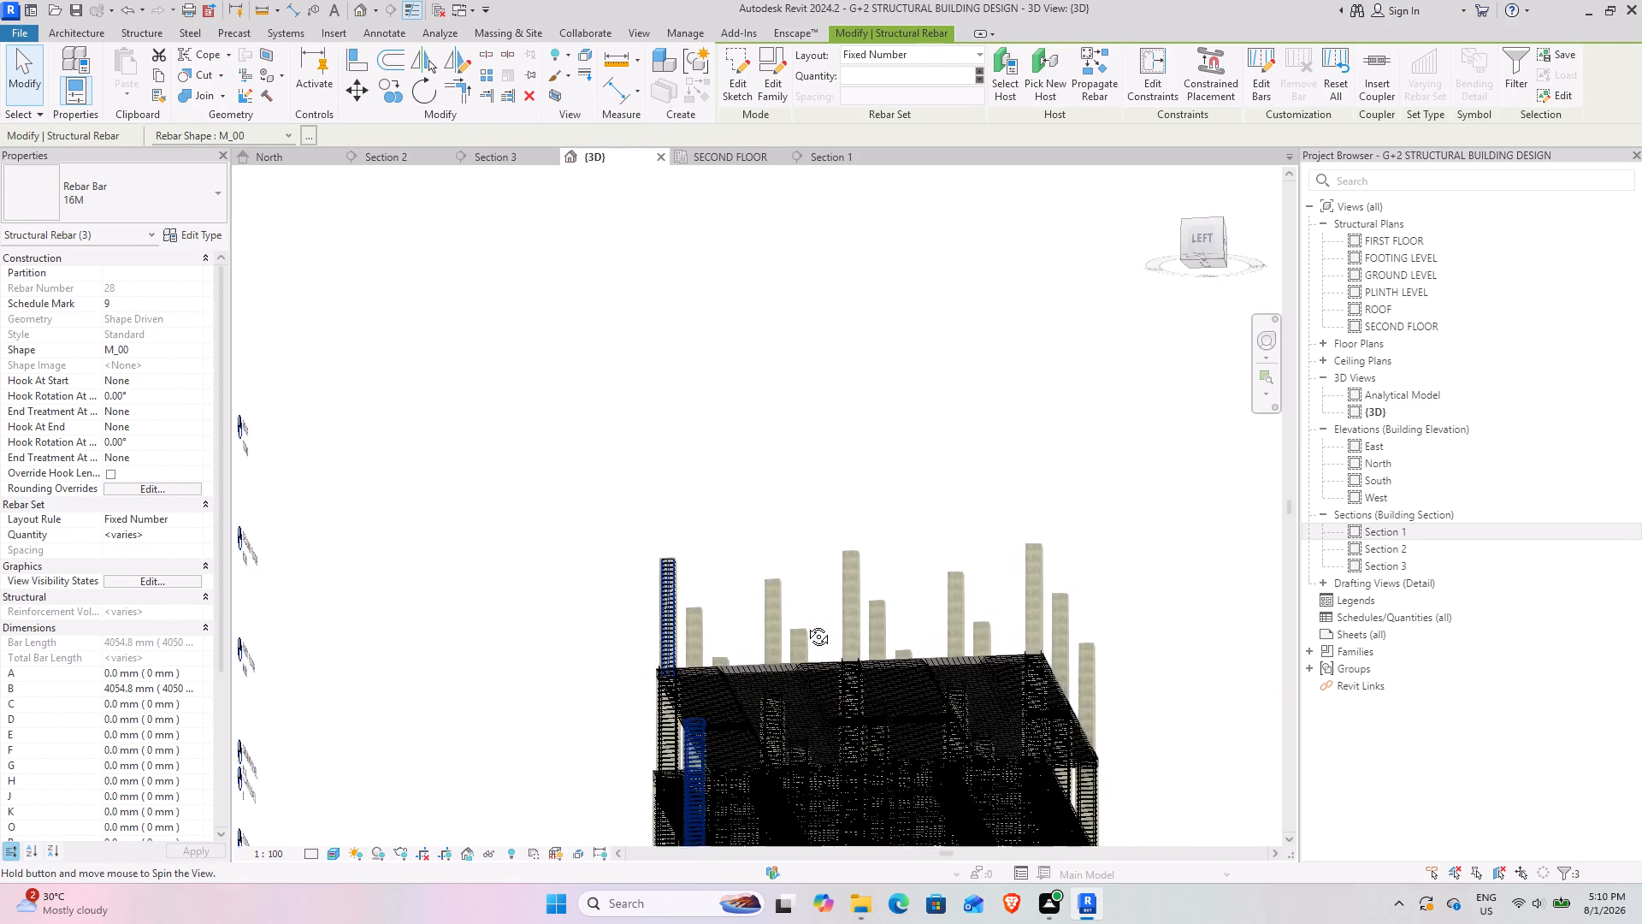
{"action": "middle_click_drag", "start_coordinate": [806, 624], "coordinate": [831, 732], "text": "shift"}
{"action": "middle_click_drag", "start_coordinate": [910, 755], "coordinate": [806, 471]}
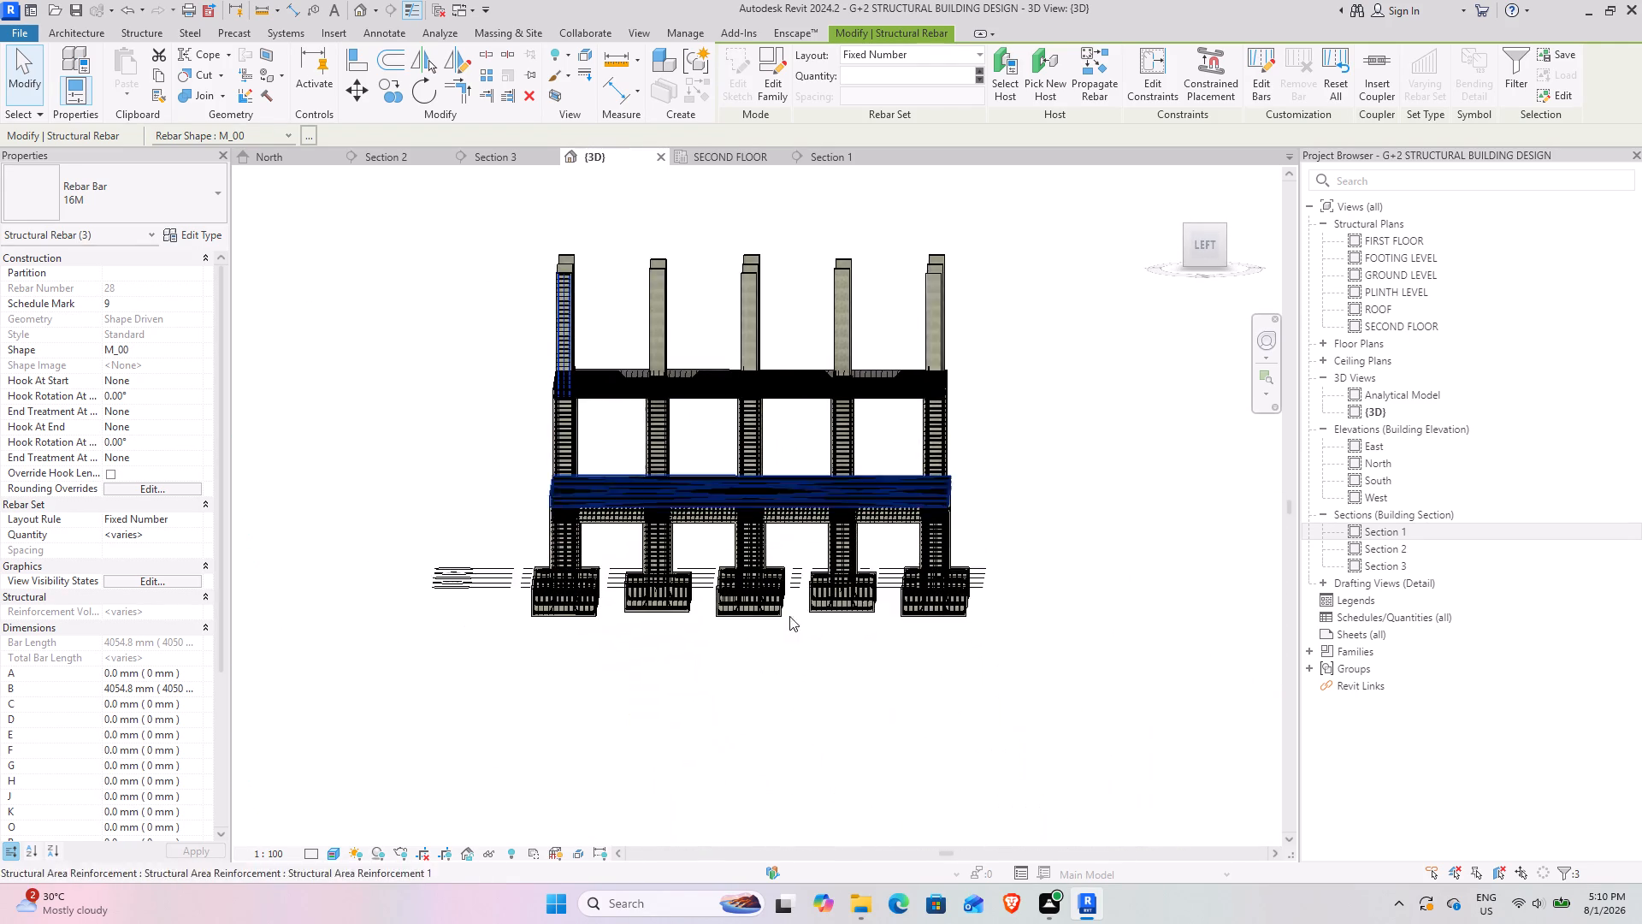
{"action": "scroll", "coordinate": [803, 593], "scroll_direction": "up", "scroll_amount": 5}
{"action": "middle_click_drag", "start_coordinate": [803, 402], "coordinate": [781, 329], "text": "shift"}
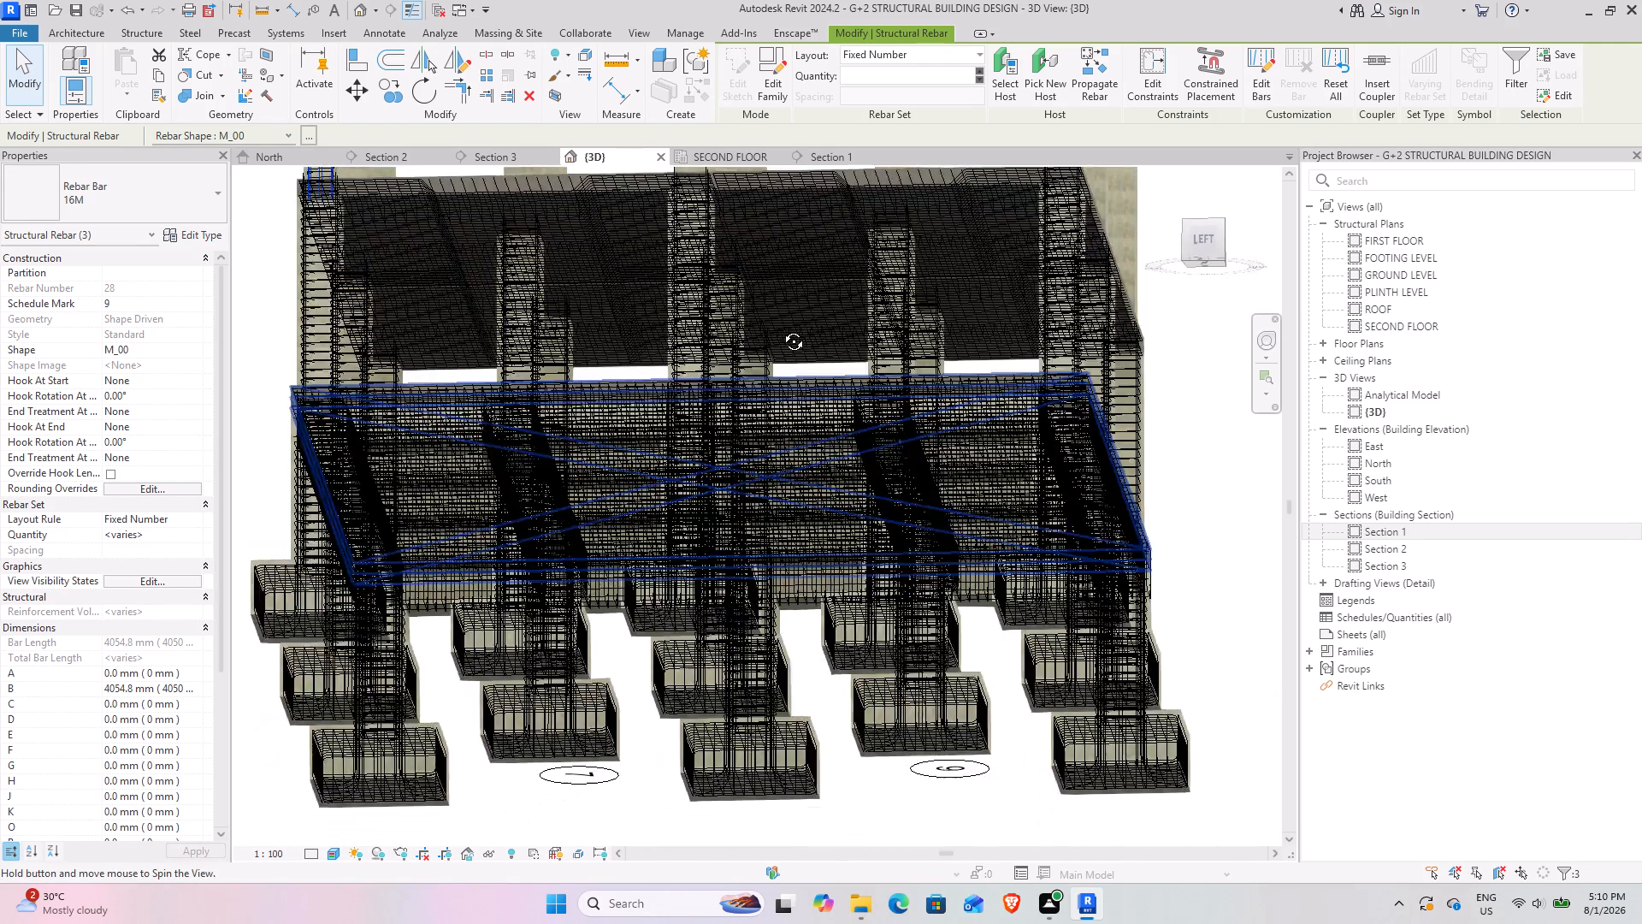
{"action": "middle_click_drag", "start_coordinate": [781, 329], "coordinate": [791, 480], "text": "shift"}
{"action": "scroll", "coordinate": [789, 423], "scroll_direction": "down", "scroll_amount": 4}
{"action": "middle_click_drag", "start_coordinate": [662, 506], "coordinate": [688, 333], "text": "shift"}
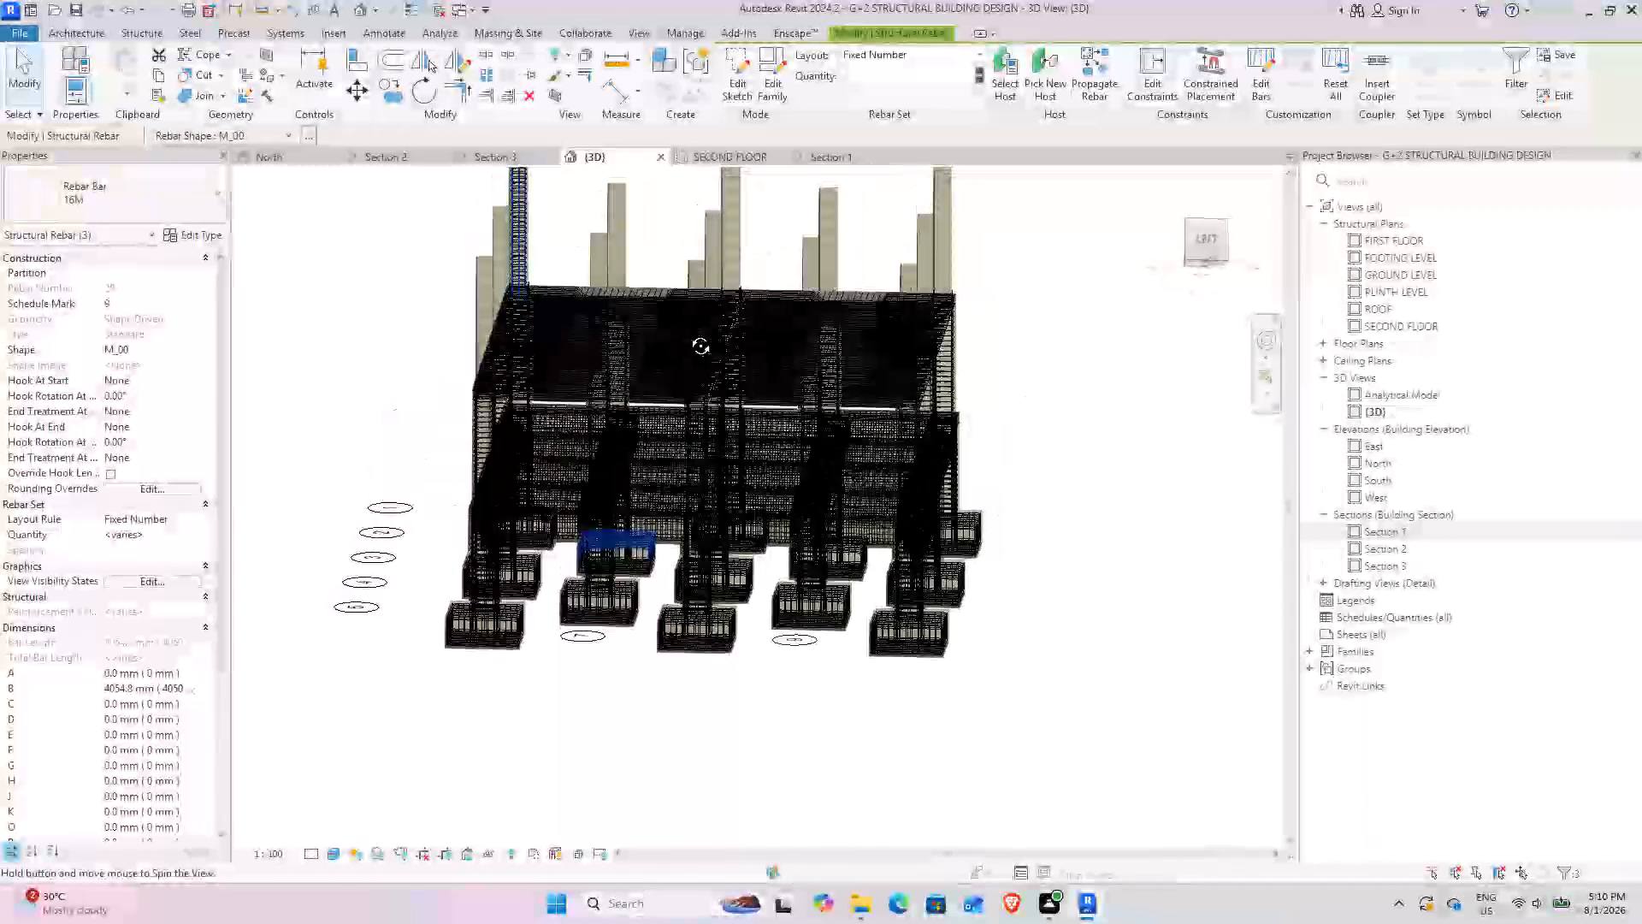
{"action": "middle_click_drag", "start_coordinate": [688, 333], "coordinate": [666, 353], "text": "shift"}
{"action": "middle_click_drag", "start_coordinate": [660, 320], "coordinate": [676, 627]}
{"action": "middle_click_drag", "start_coordinate": [672, 616], "coordinate": [671, 648], "text": "shift"}
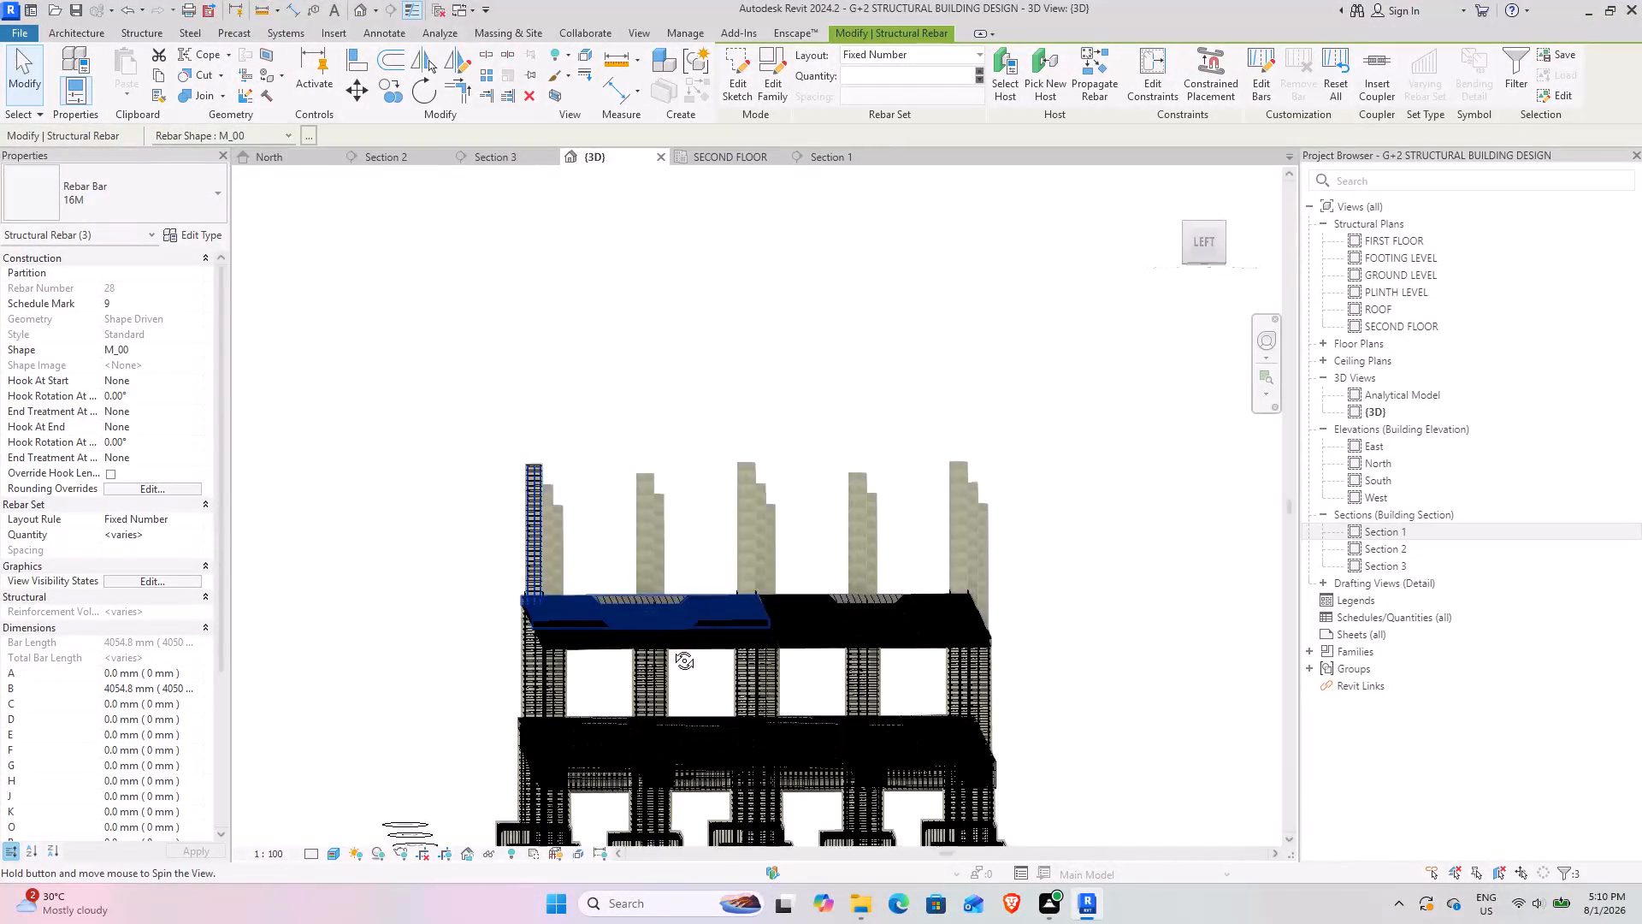
{"action": "middle_click_drag", "start_coordinate": [671, 648], "coordinate": [667, 716], "text": "shift"}
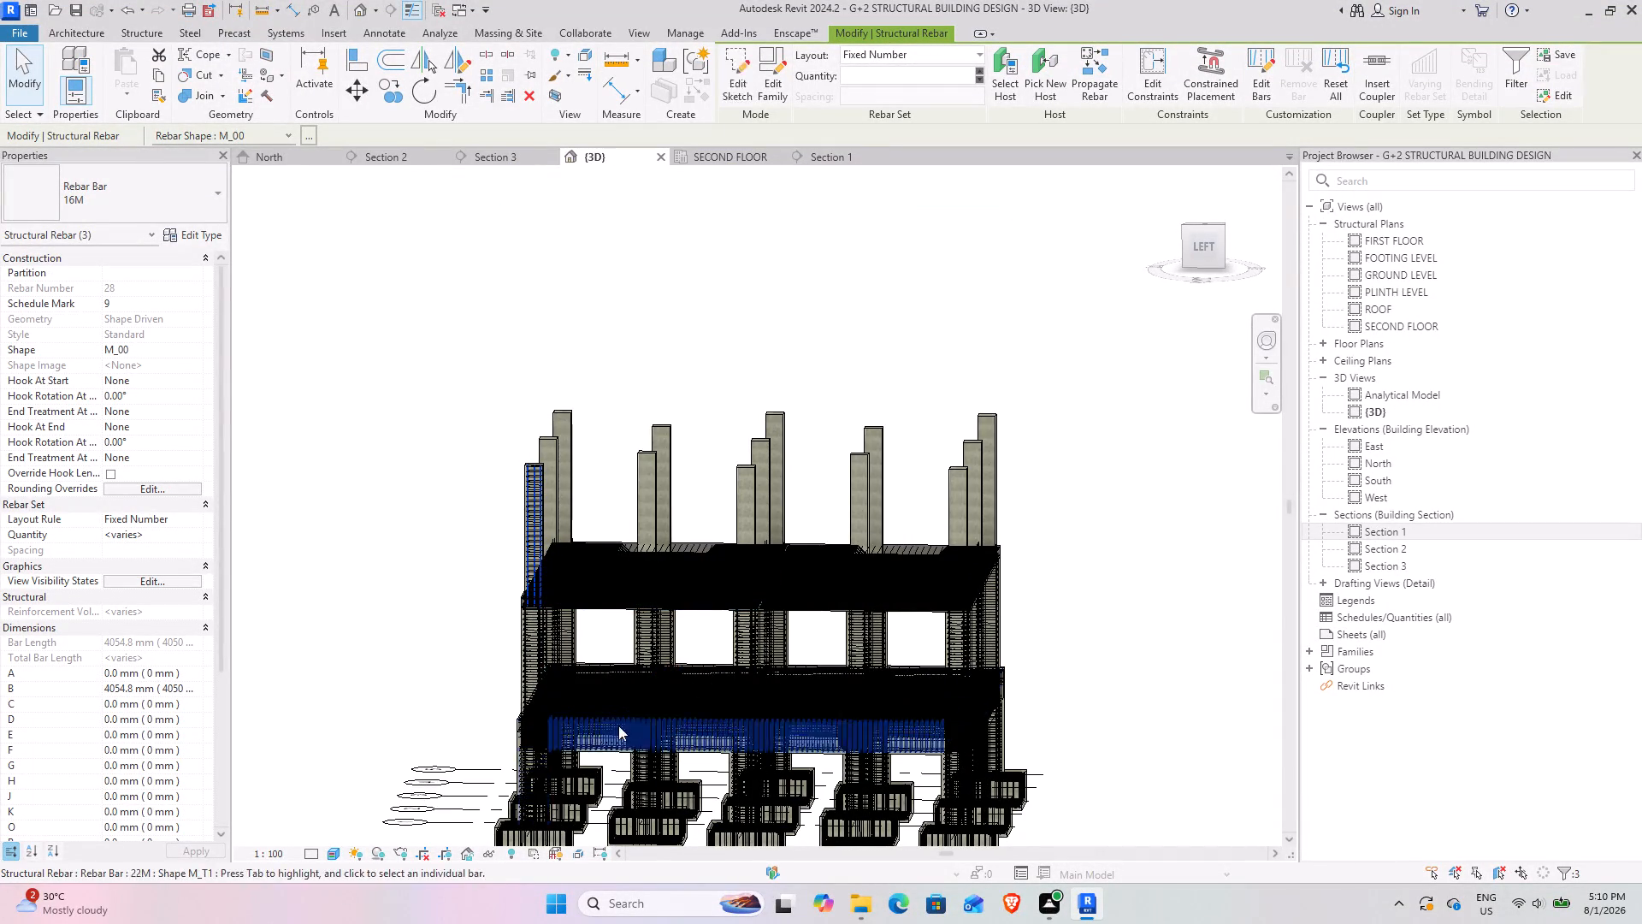
{"action": "scroll", "coordinate": [641, 698], "scroll_direction": "up", "scroll_amount": 8}
{"action": "scroll", "coordinate": [731, 710], "scroll_direction": "up", "scroll_amount": 4}
{"action": "scroll", "coordinate": [720, 711], "scroll_direction": "down", "scroll_amount": 3}
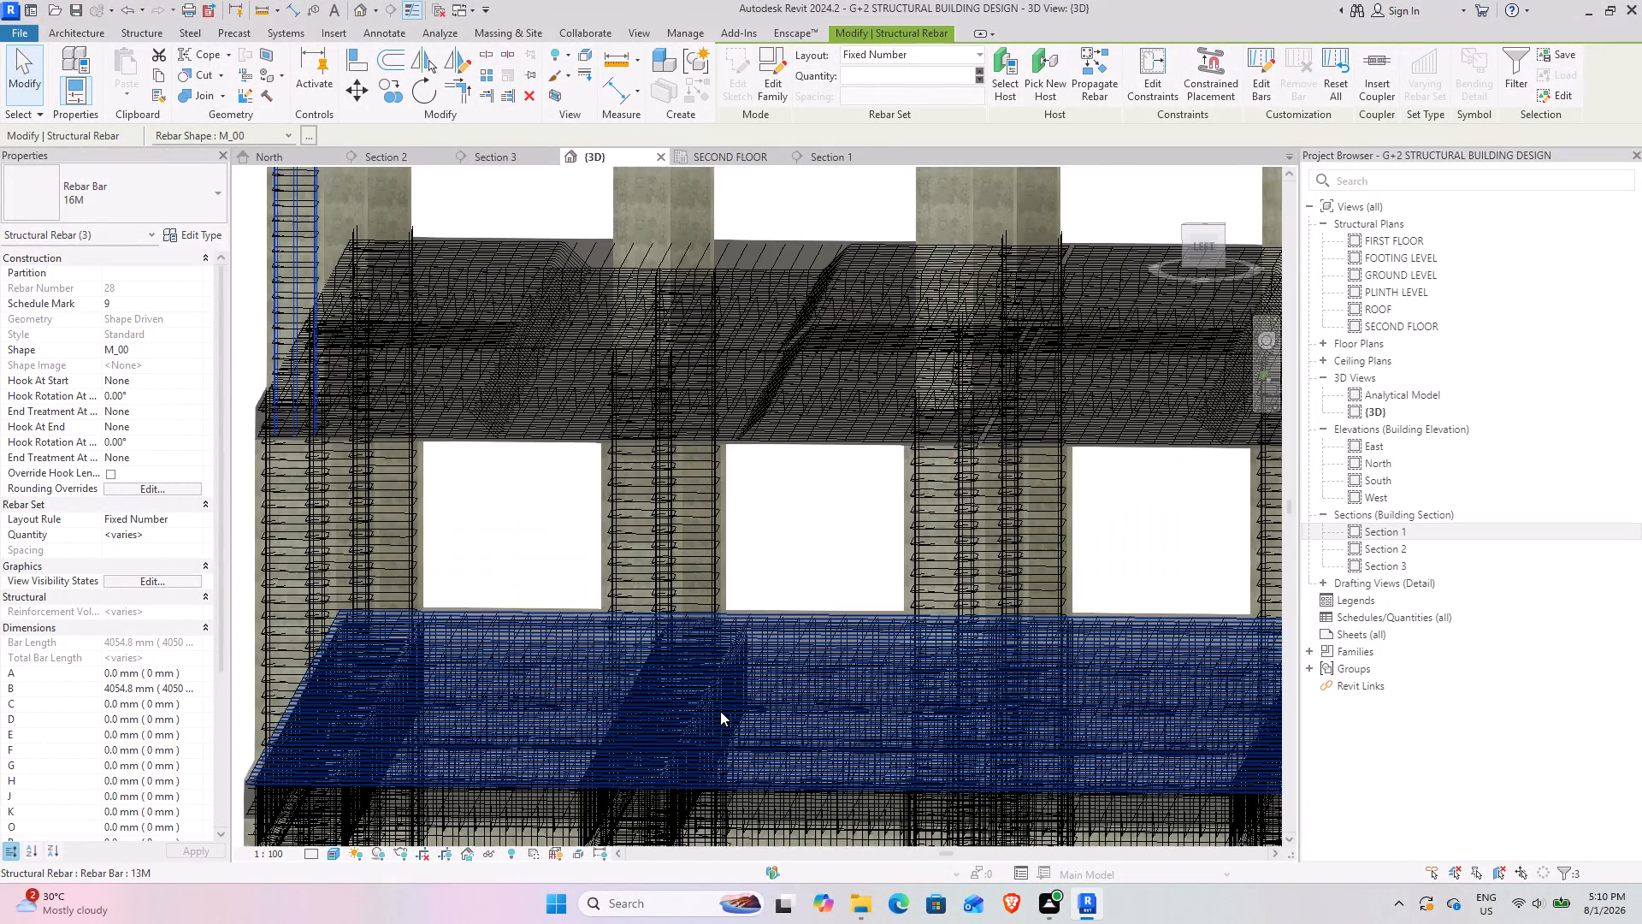
{"action": "scroll", "coordinate": [720, 711], "scroll_direction": "down", "scroll_amount": 9}
Examine the reinforced corner column up close in 3D, from its top down to its base at the first-floor slab.
{"action": "middle_click_drag", "start_coordinate": [627, 605], "coordinate": [520, 626], "text": "shift"}
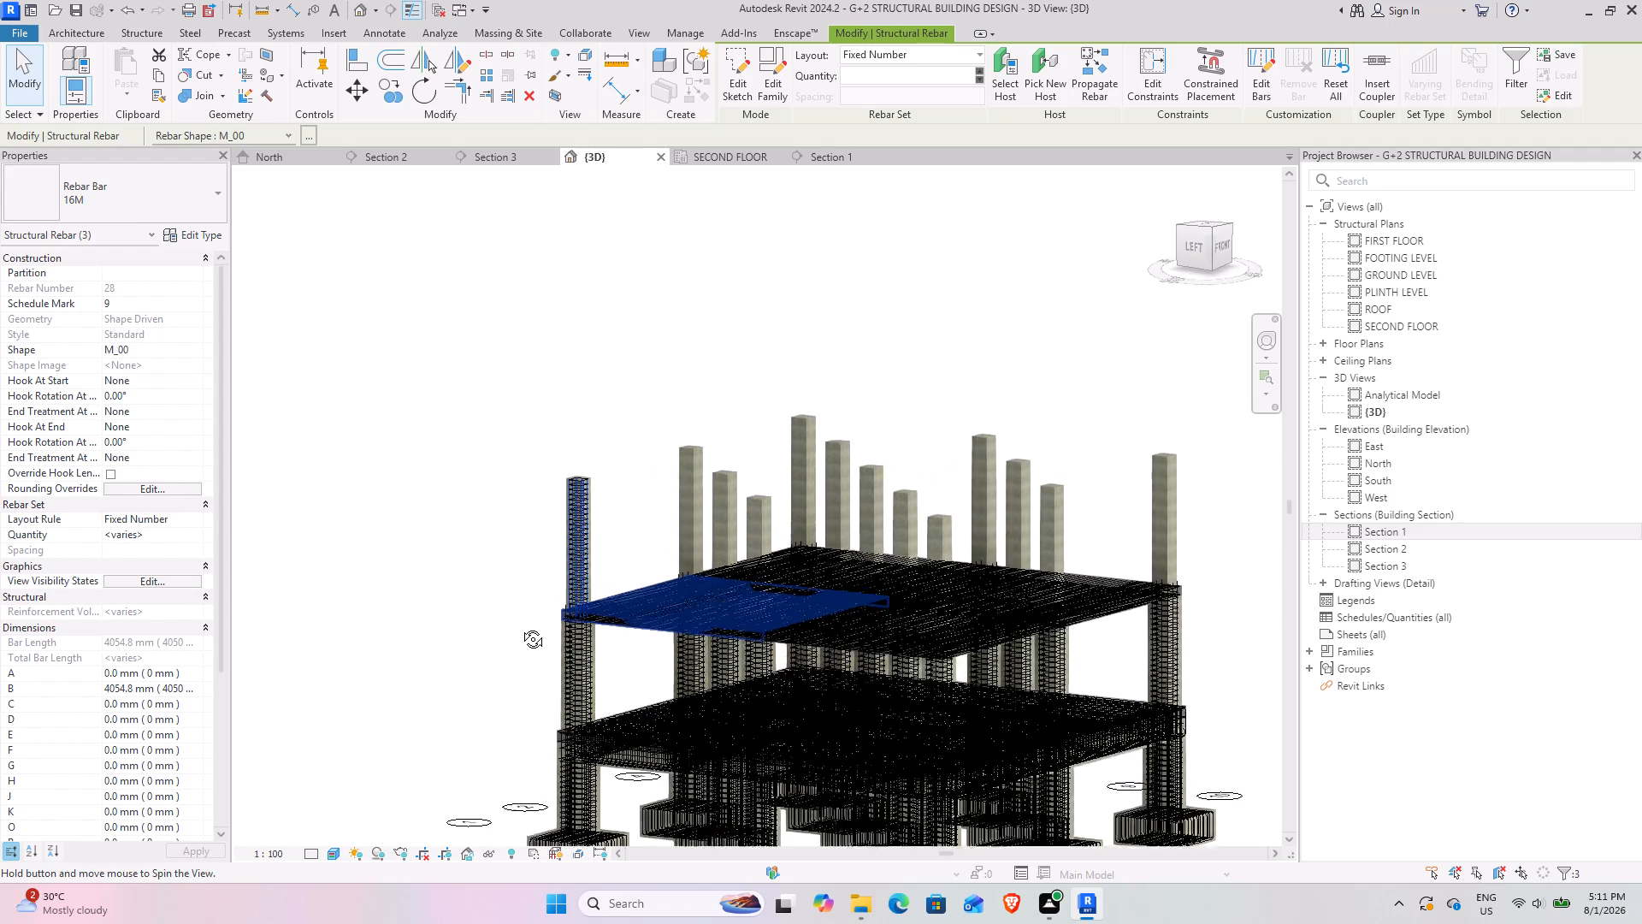
{"action": "middle_click_drag", "start_coordinate": [520, 626], "coordinate": [516, 642], "text": "shift"}
{"action": "scroll", "coordinate": [575, 453], "scroll_direction": "up", "scroll_amount": 13}
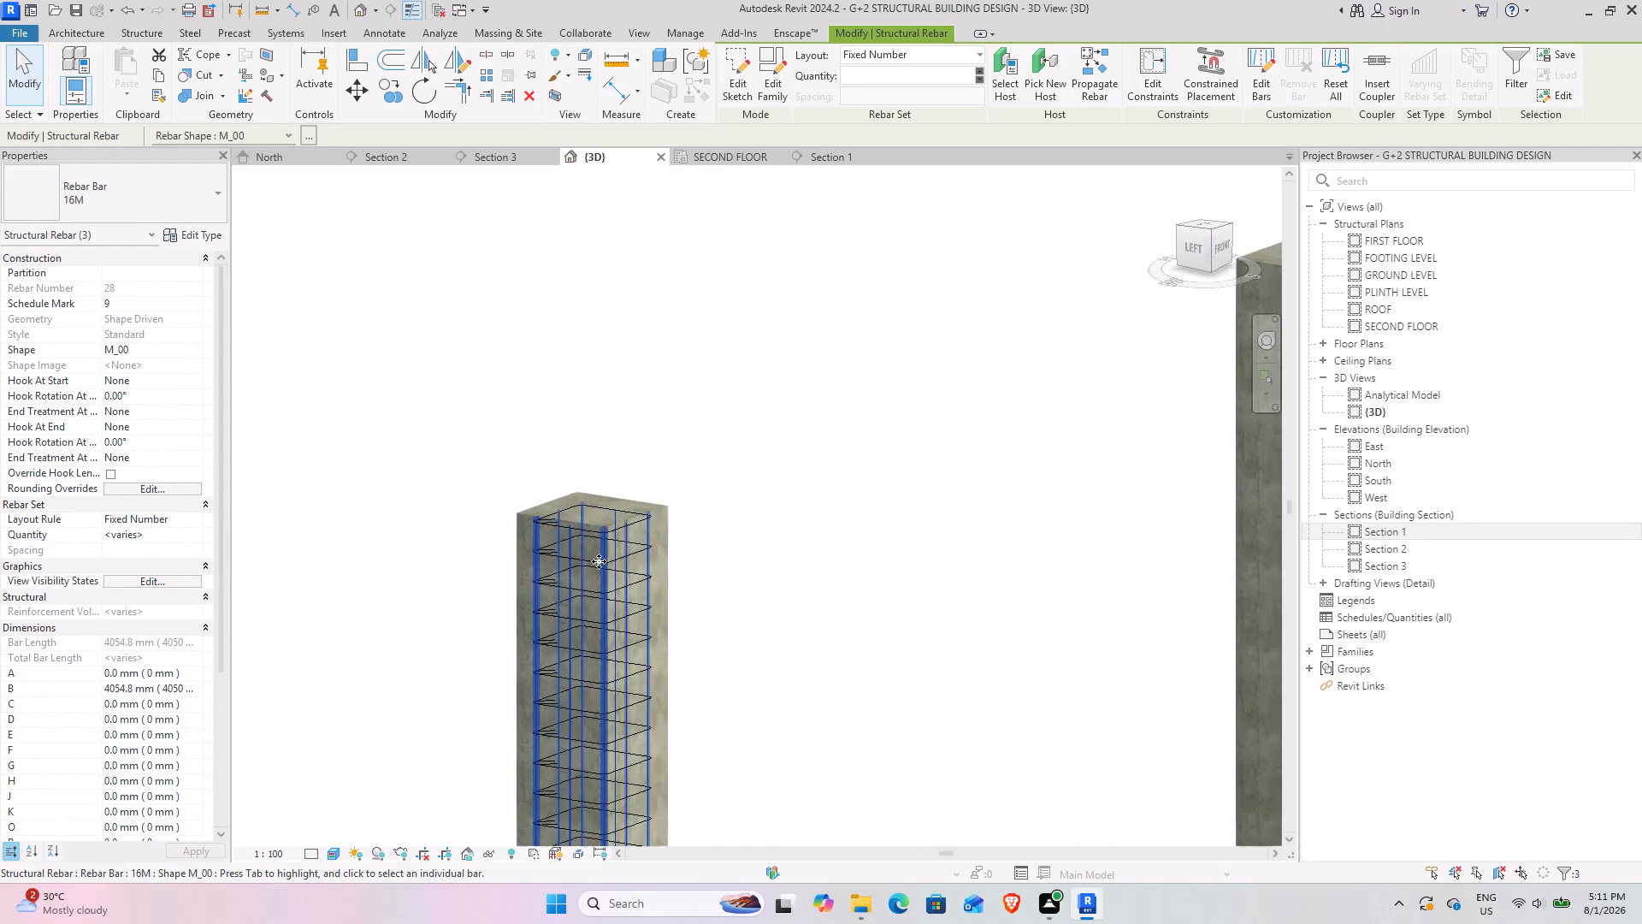
{"action": "scroll", "coordinate": [529, 633], "scroll_direction": "up", "scroll_amount": 1, "text": "shift"}
{"action": "middle_click_drag", "start_coordinate": [529, 633], "coordinate": [558, 654], "text": "shift"}
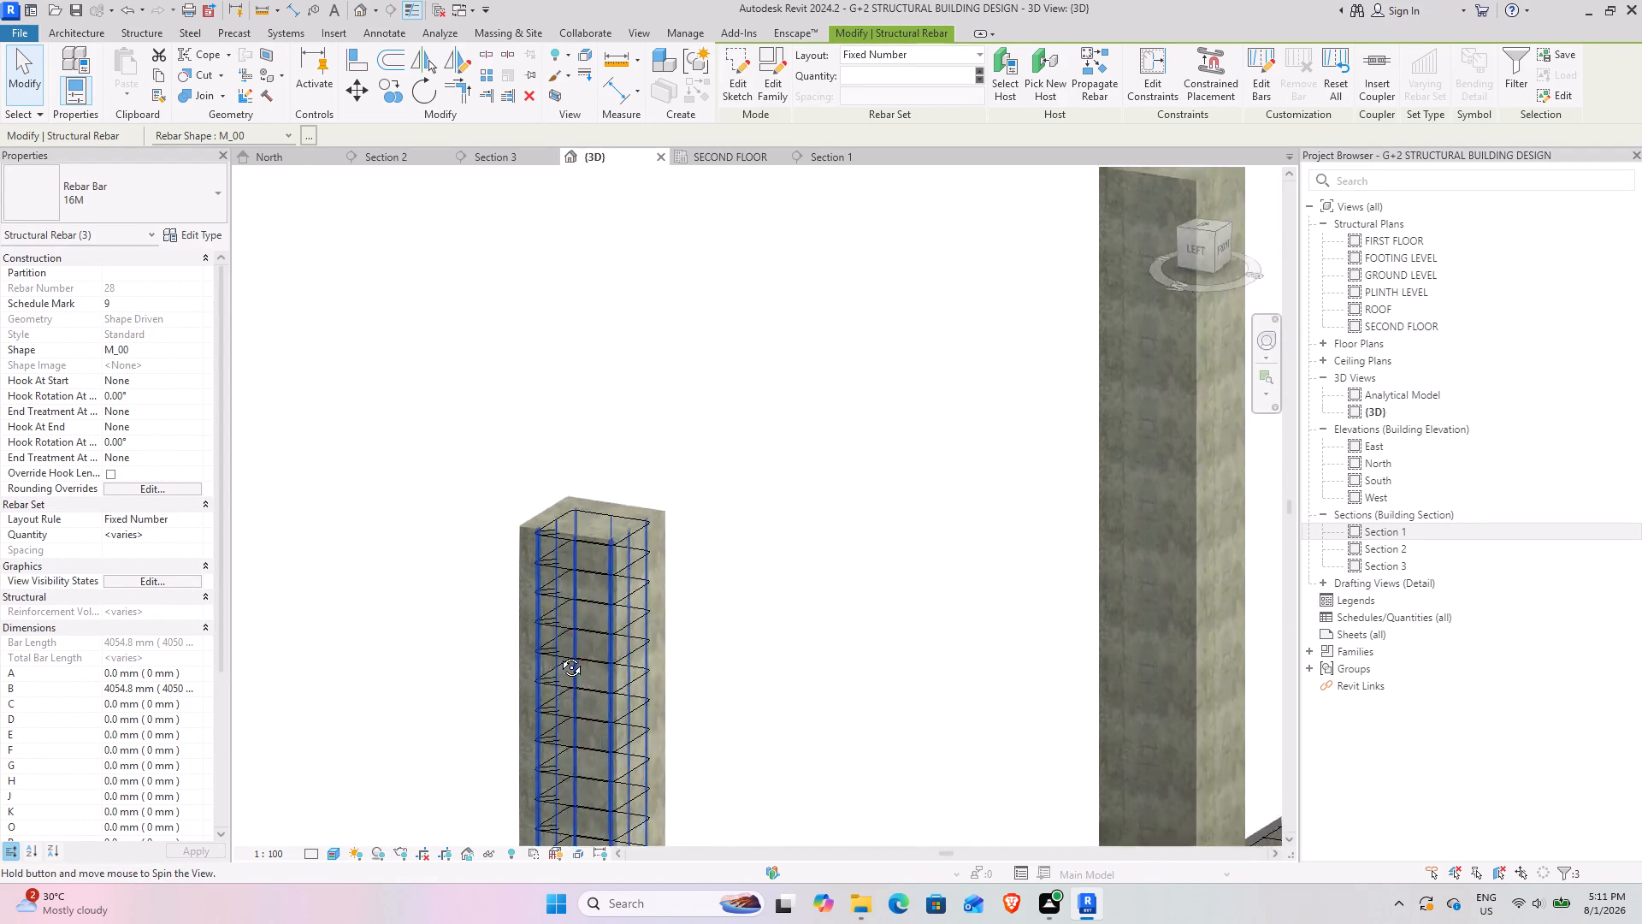
{"action": "middle_click_drag", "start_coordinate": [558, 654], "coordinate": [620, 599], "text": "shift"}
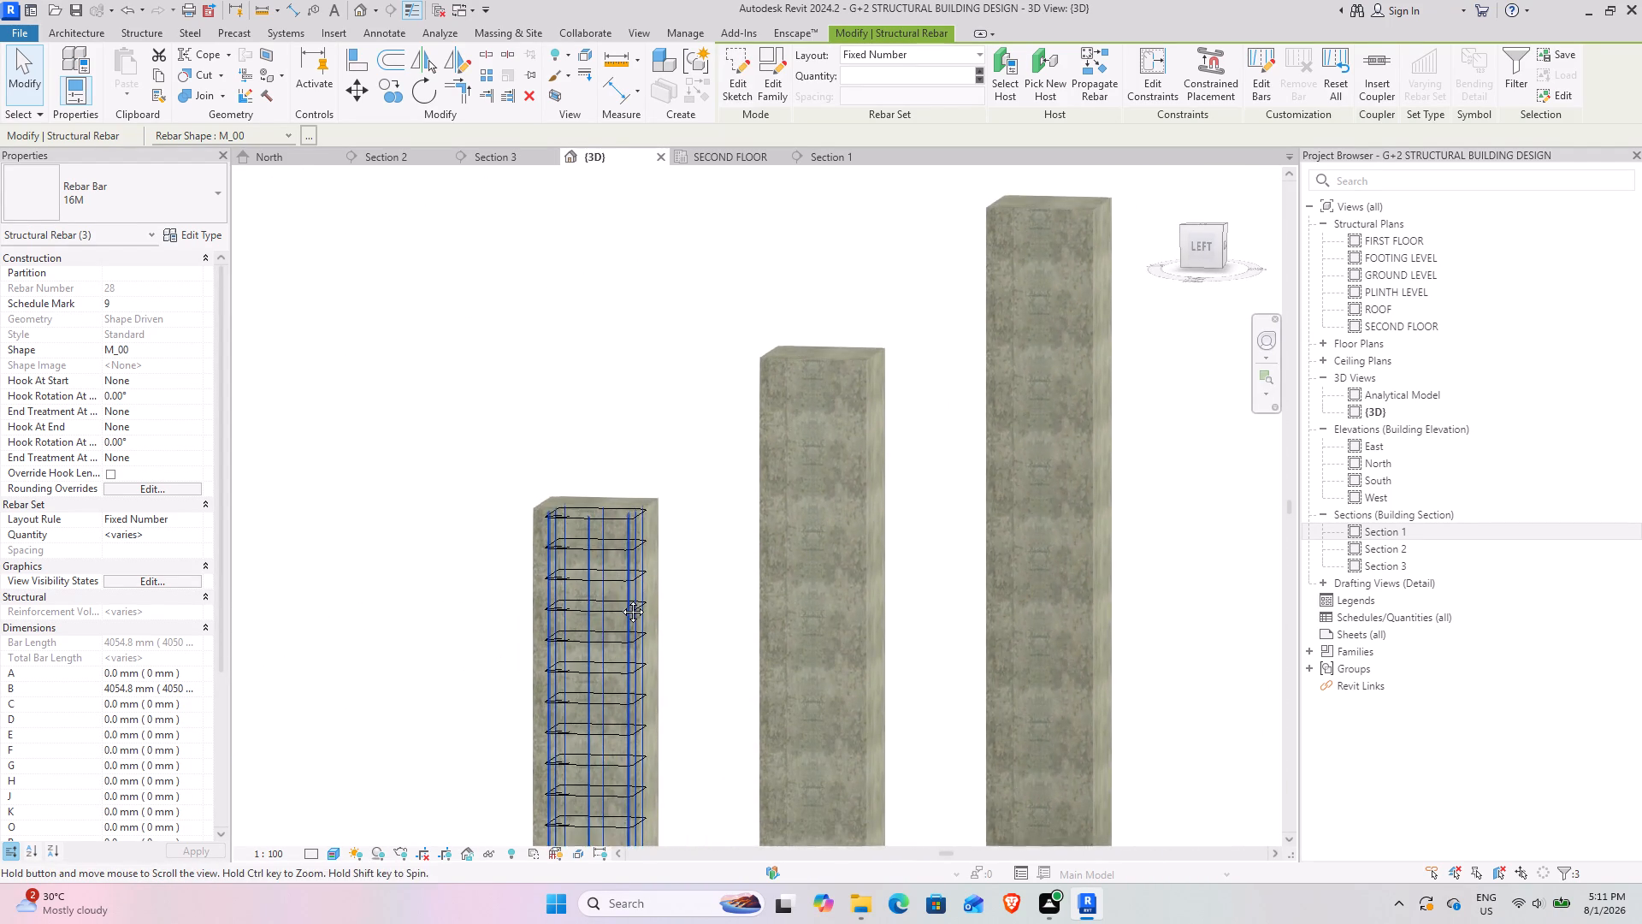
{"action": "middle_click_drag", "start_coordinate": [620, 599], "coordinate": [614, 617], "text": "shift"}
{"action": "scroll", "coordinate": [589, 652], "scroll_direction": "down", "scroll_amount": 9}
{"action": "middle_click_drag", "start_coordinate": [566, 684], "coordinate": [594, 477]}
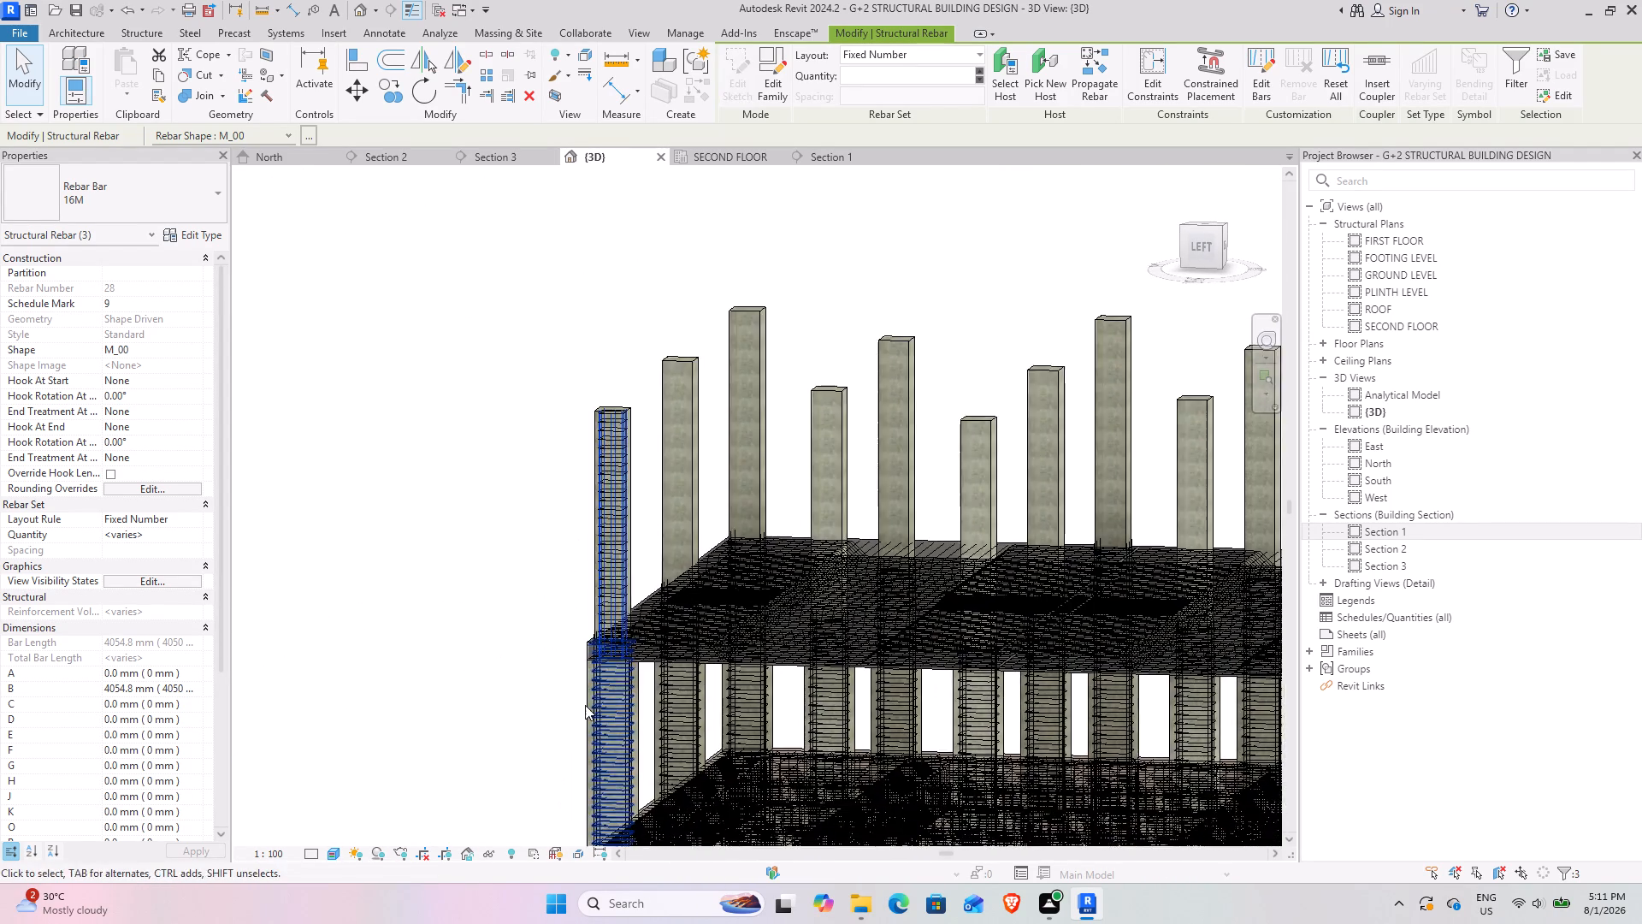
{"action": "scroll", "coordinate": [585, 705], "scroll_direction": "up", "scroll_amount": 8}
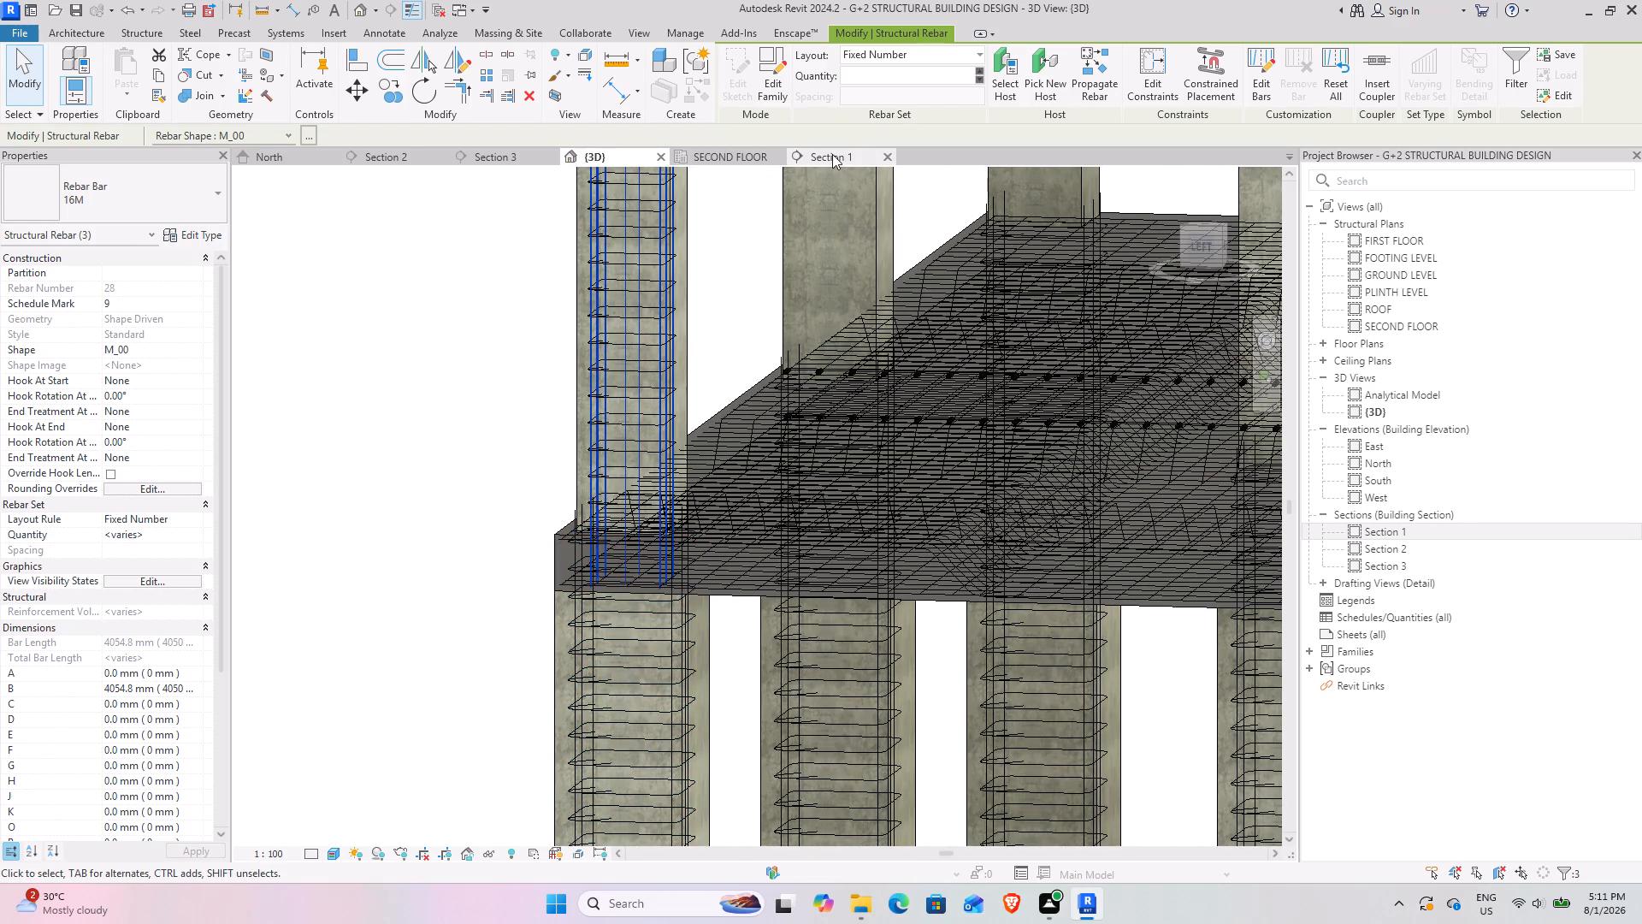
Examine the second-floor column's reinforcement along its height in the Section 1 view.
{"action": "left_click", "coordinate": [832, 154]}
{"action": "scroll", "coordinate": [557, 538], "scroll_direction": "down", "scroll_amount": 4}
{"action": "middle_click_drag", "start_coordinate": [538, 598], "coordinate": [603, 280]}
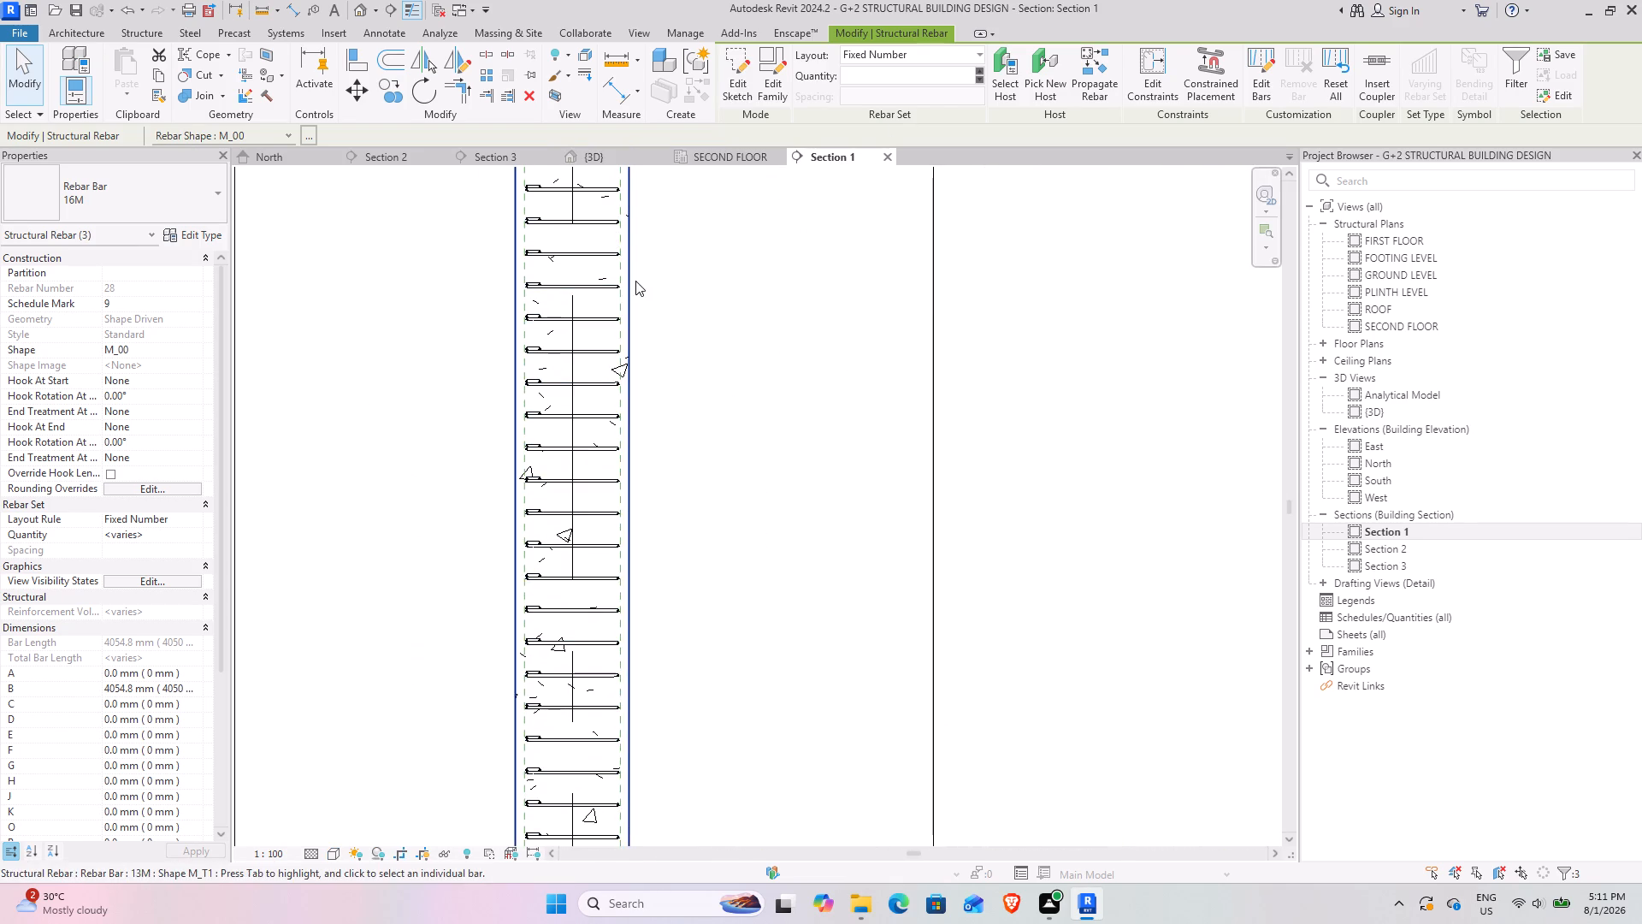
{"action": "scroll", "coordinate": [692, 418], "scroll_direction": "down", "scroll_amount": 6}
{"action": "middle_click_drag", "start_coordinate": [678, 462], "coordinate": [664, 378]}
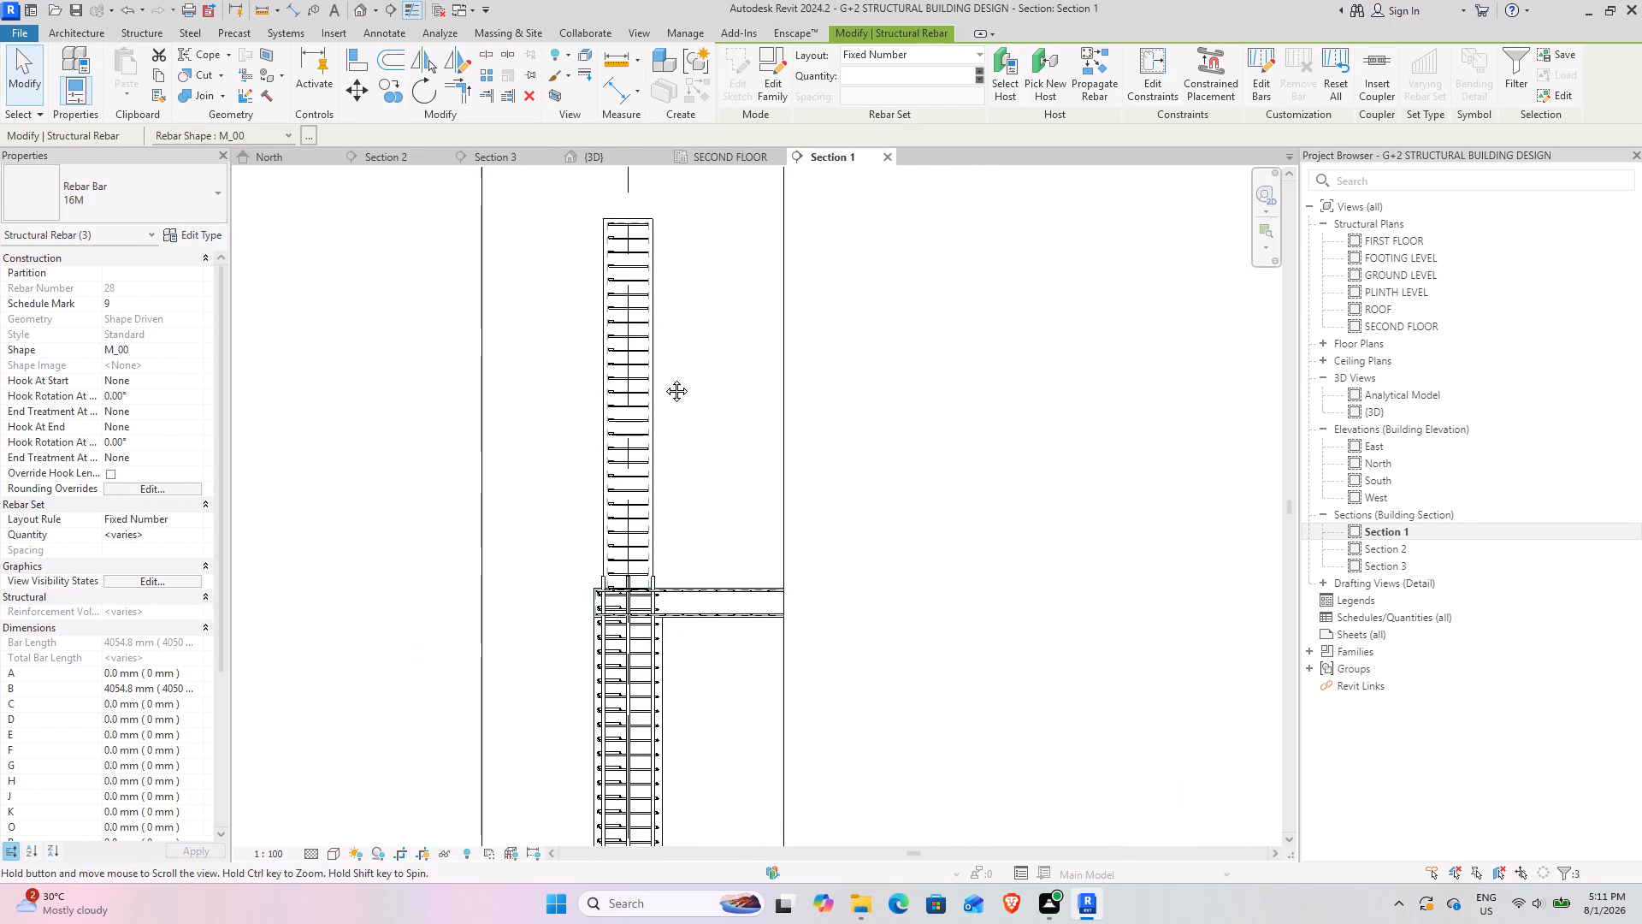
{"action": "middle_click_drag", "start_coordinate": [664, 378], "coordinate": [635, 421]}
{"action": "scroll", "coordinate": [585, 321], "scroll_direction": "up", "scroll_amount": 13}
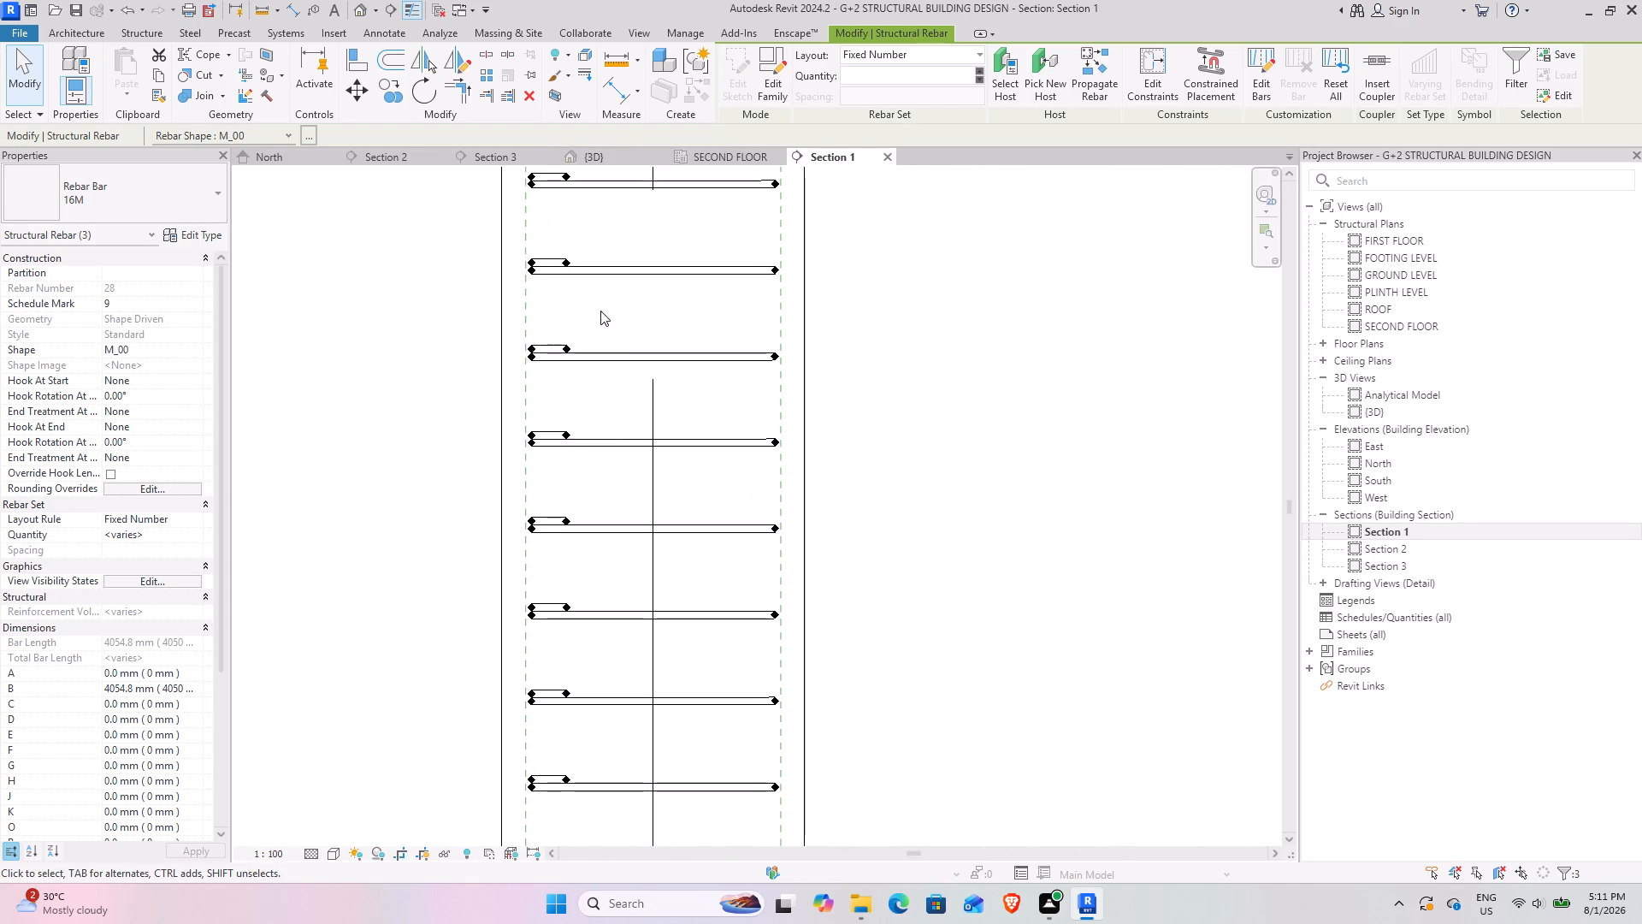
{"action": "scroll", "coordinate": [741, 472], "scroll_direction": "down", "scroll_amount": 6}
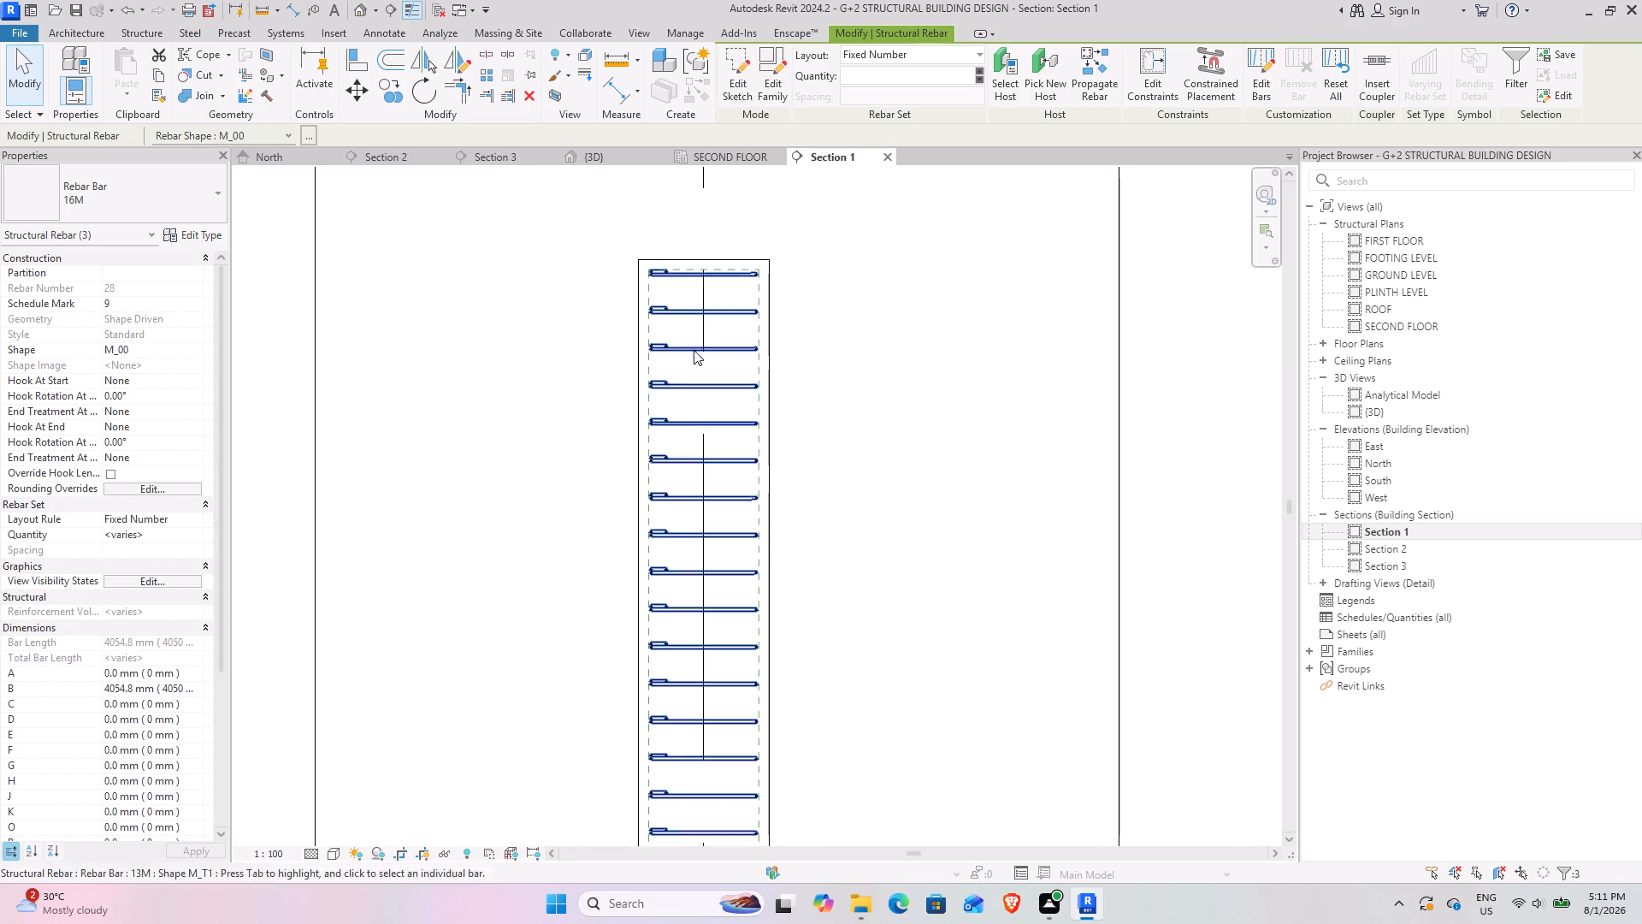
Select the second-floor column's middle pair of vertical bars in the SECOND FLOOR plan and set Section 1 to the Wireframe visual style.
{"action": "left_click", "coordinate": [706, 150]}
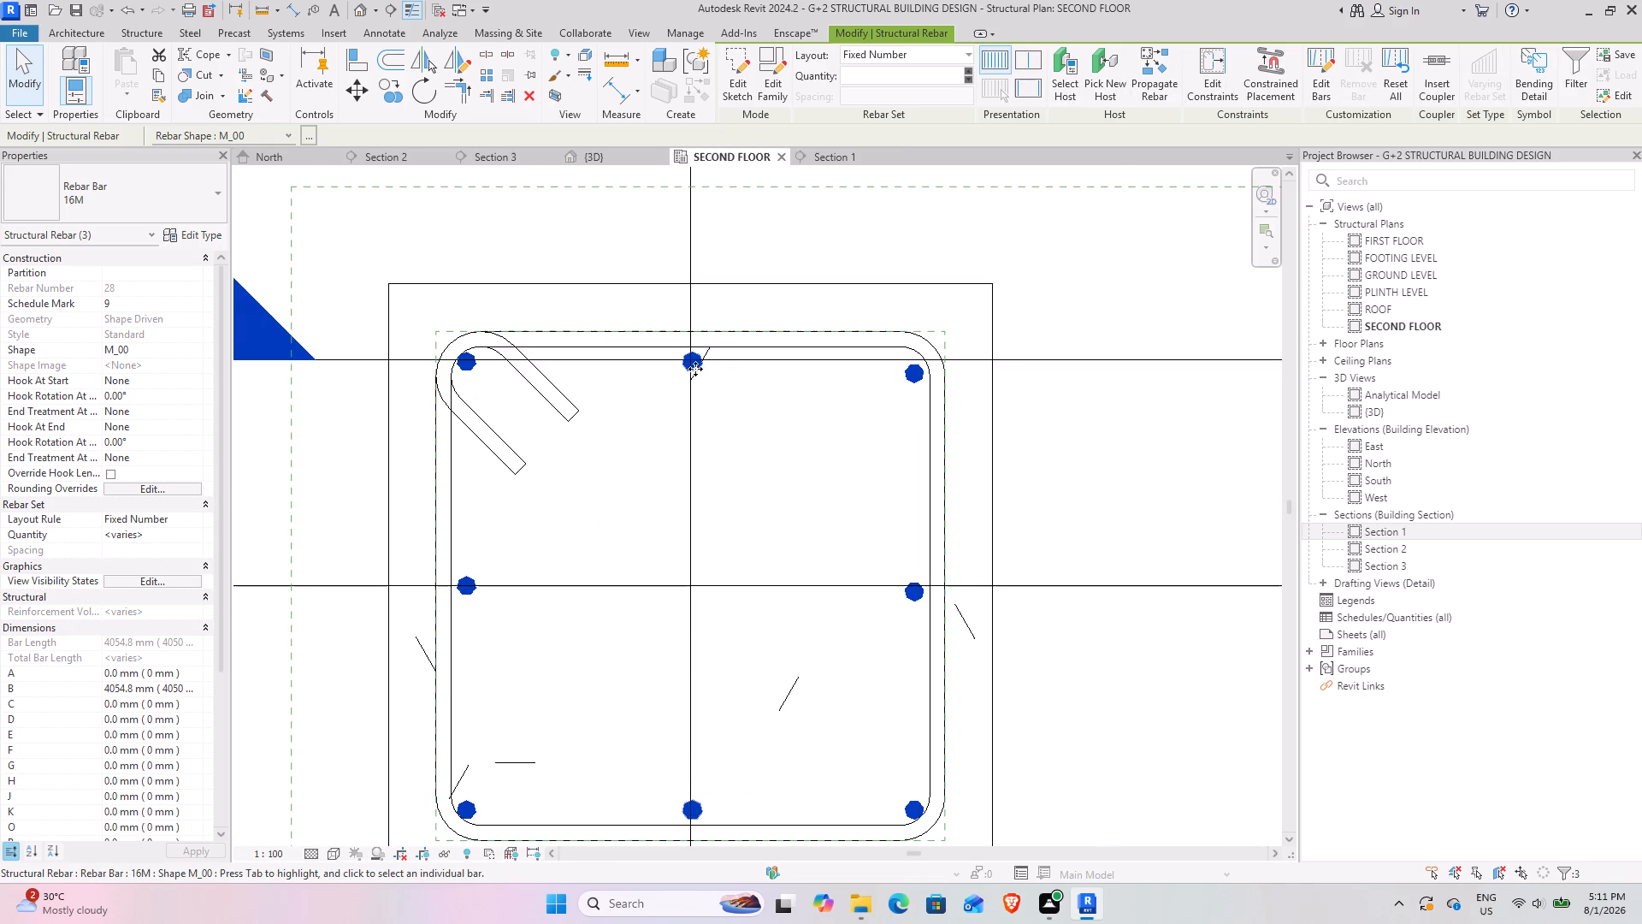
{"action": "left_click", "coordinate": [770, 471]}
{"action": "left_click", "coordinate": [688, 365]}
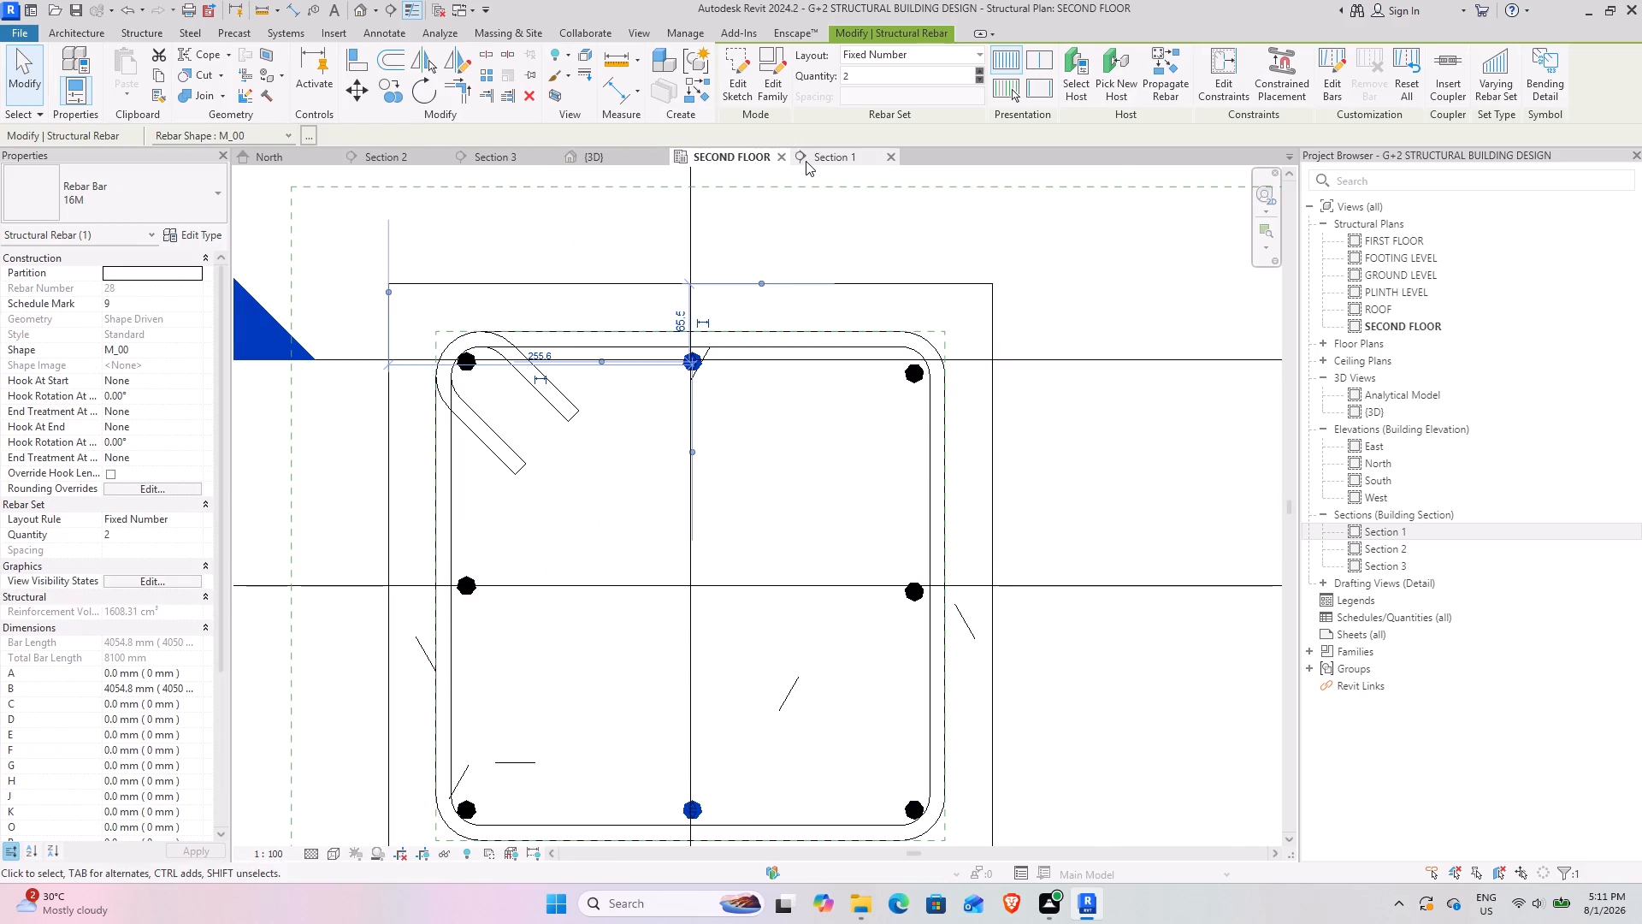
{"action": "left_click", "coordinate": [806, 161]}
{"action": "scroll", "coordinate": [864, 646], "scroll_direction": "down", "scroll_amount": 3}
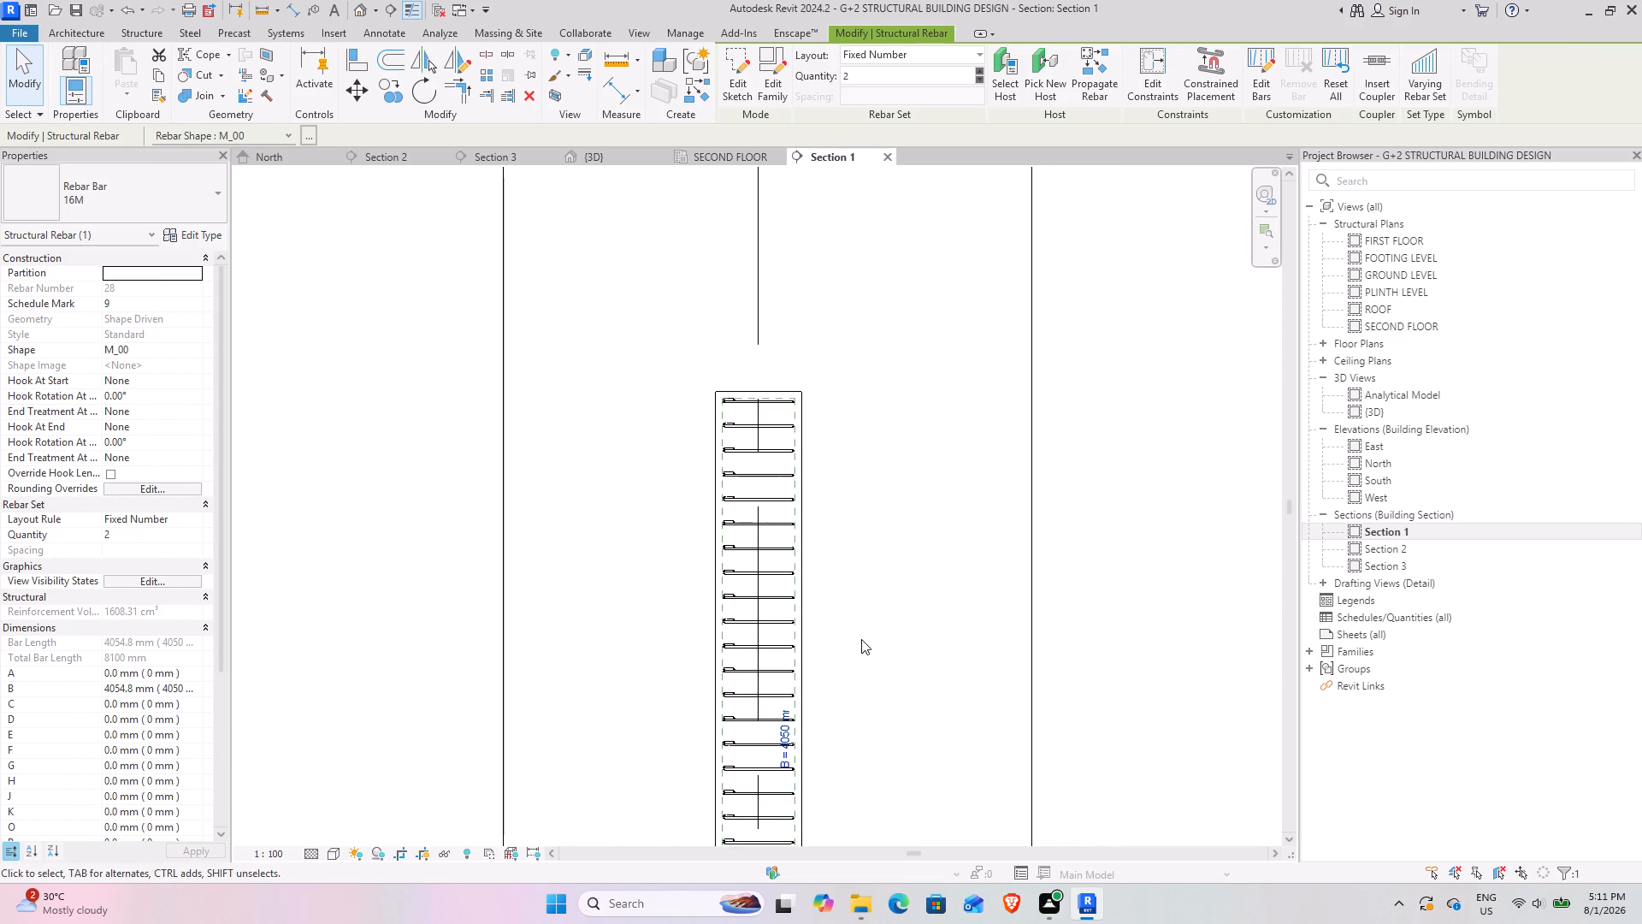
{"action": "left_click", "coordinate": [325, 856]}
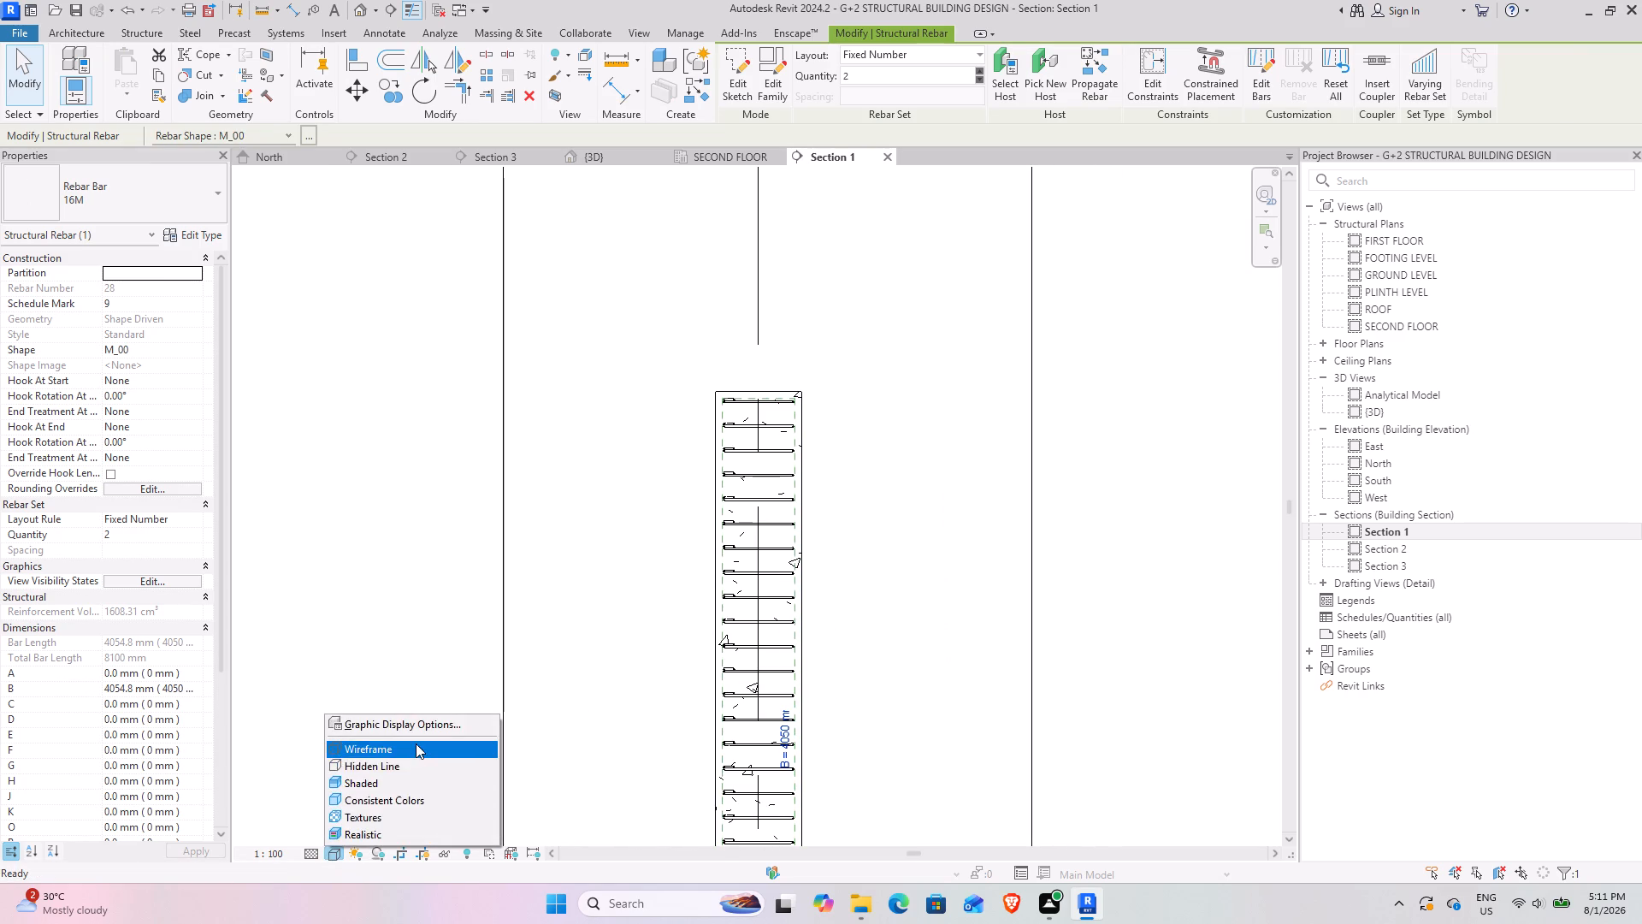
{"action": "left_click", "coordinate": [416, 743]}
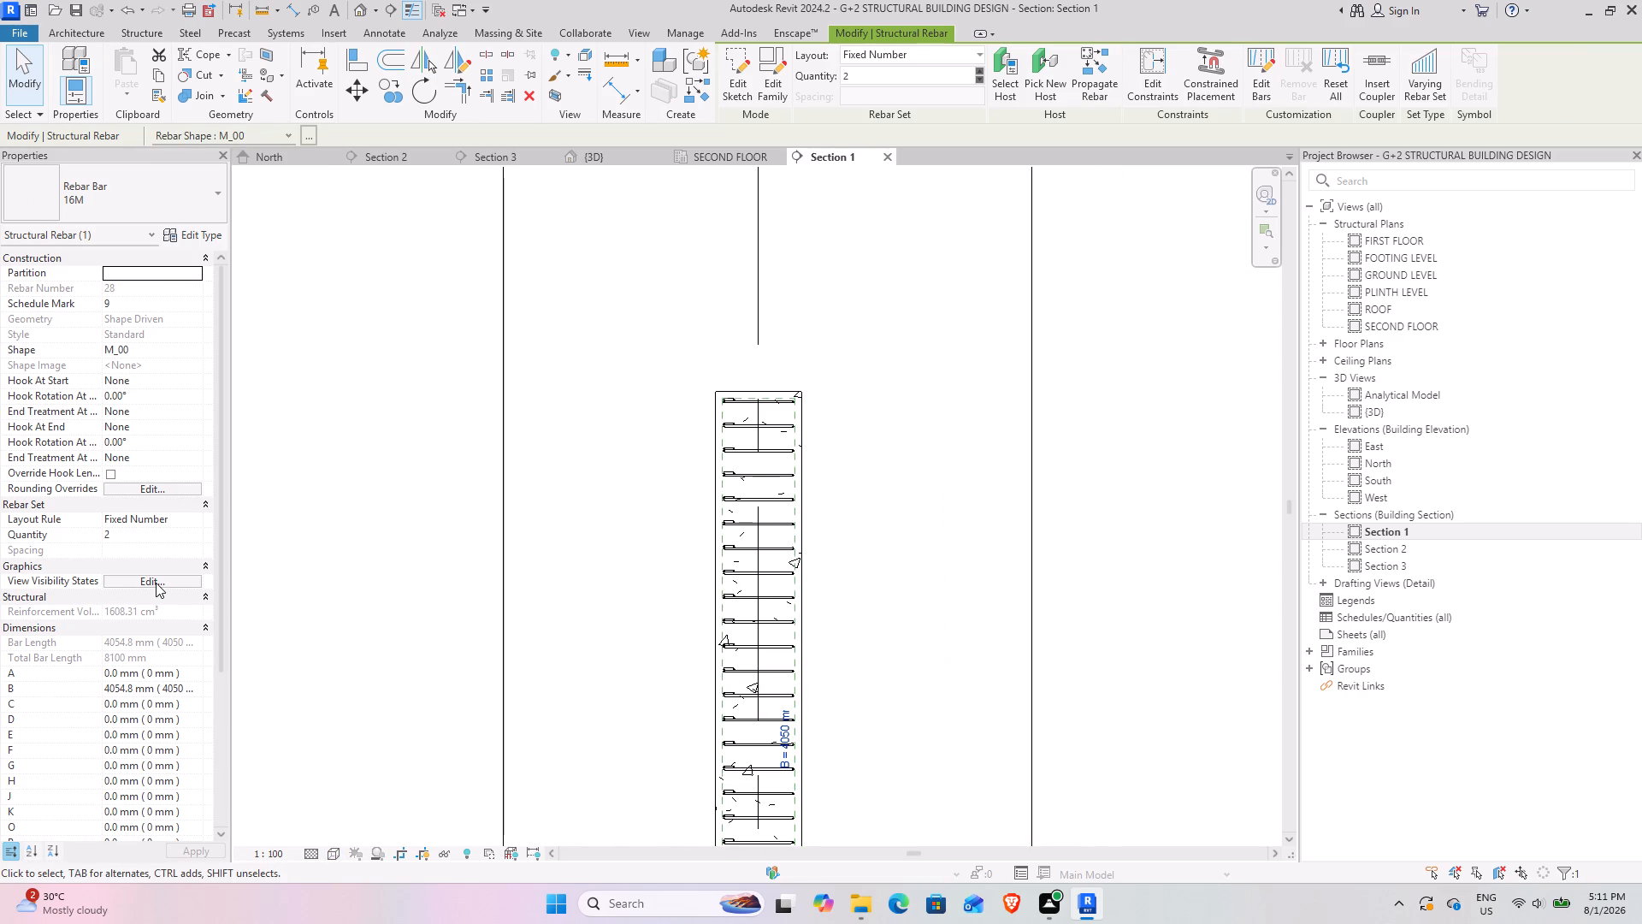
Review the view visibility states of the selected vertical bar set.
{"action": "left_click", "coordinate": [156, 583]}
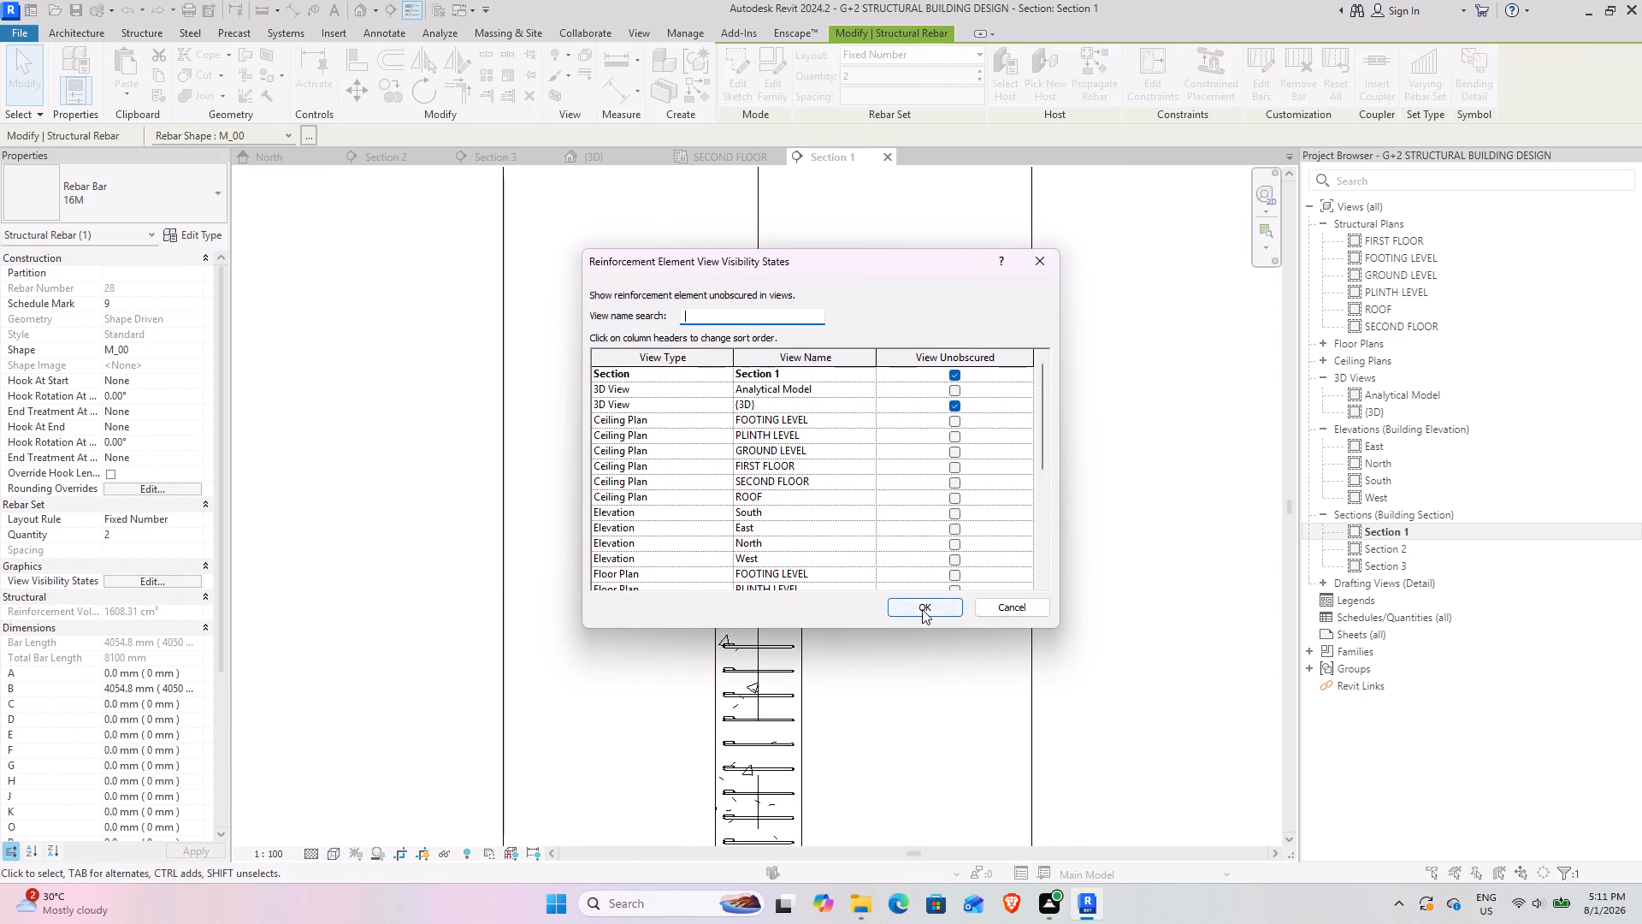
{"action": "left_click", "coordinate": [922, 609]}
Examine the second-floor column's reinforcement in Section 1, from its top down to the slab junction below.
{"action": "middle_click_drag", "start_coordinate": [864, 681], "coordinate": [765, 491]}
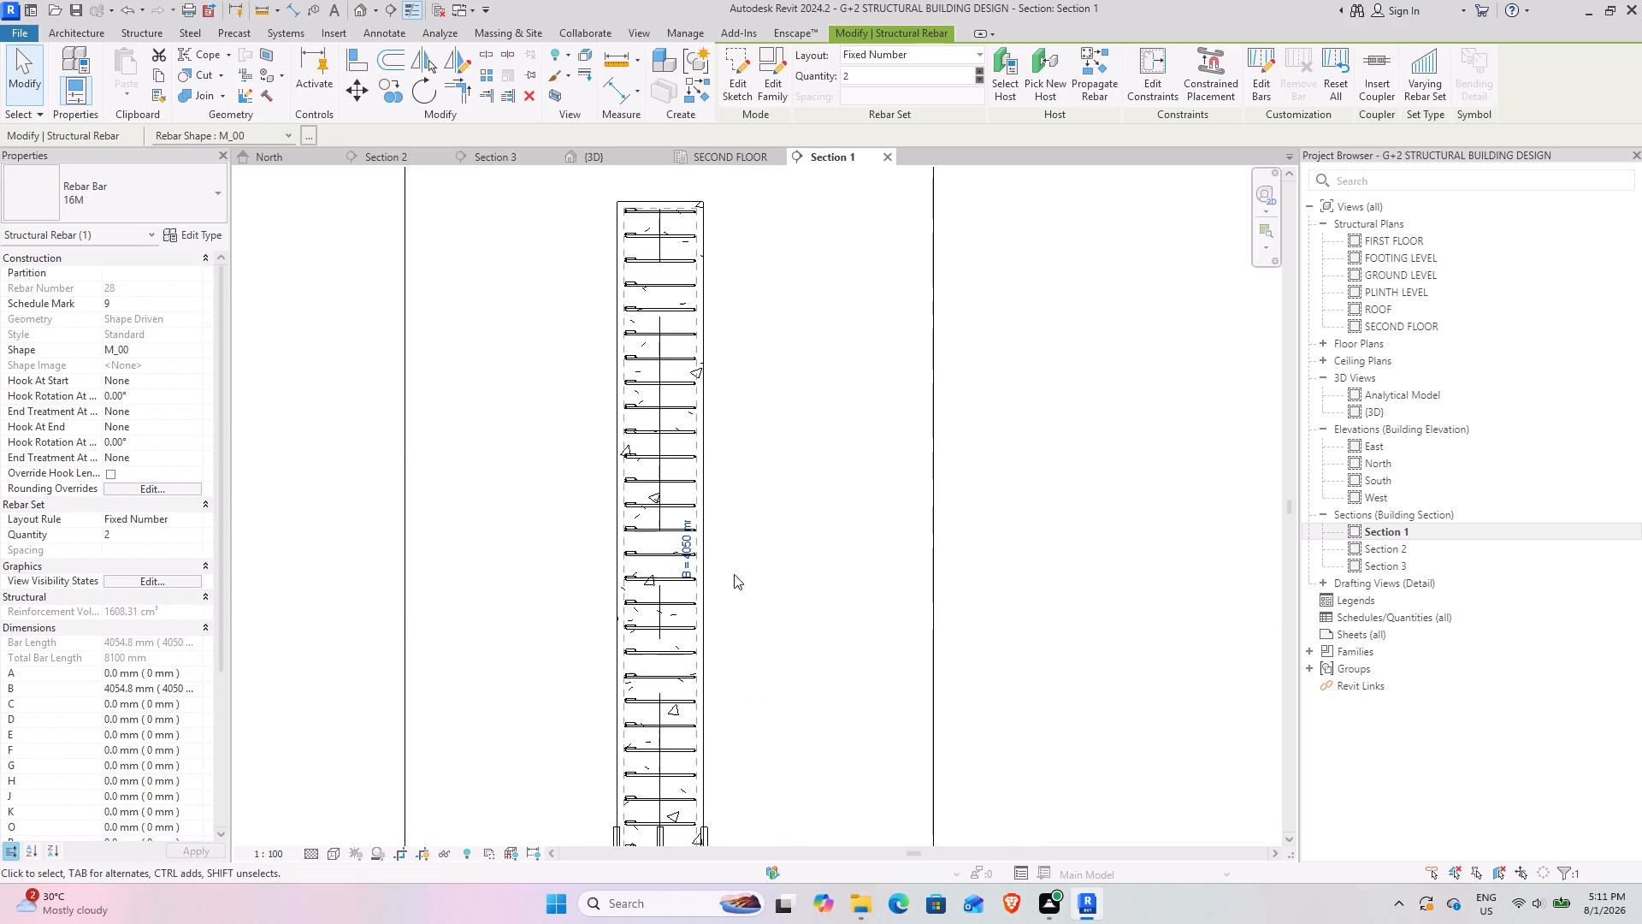
{"action": "scroll", "coordinate": [728, 610], "scroll_direction": "up", "scroll_amount": 1}
{"action": "middle_click_drag", "start_coordinate": [727, 611], "coordinate": [660, 433]}
{"action": "scroll", "coordinate": [625, 484], "scroll_direction": "up", "scroll_amount": 4}
{"action": "scroll", "coordinate": [670, 536], "scroll_direction": "up", "scroll_amount": 4}
{"action": "middle_click_drag", "start_coordinate": [624, 423], "coordinate": [686, 524]}
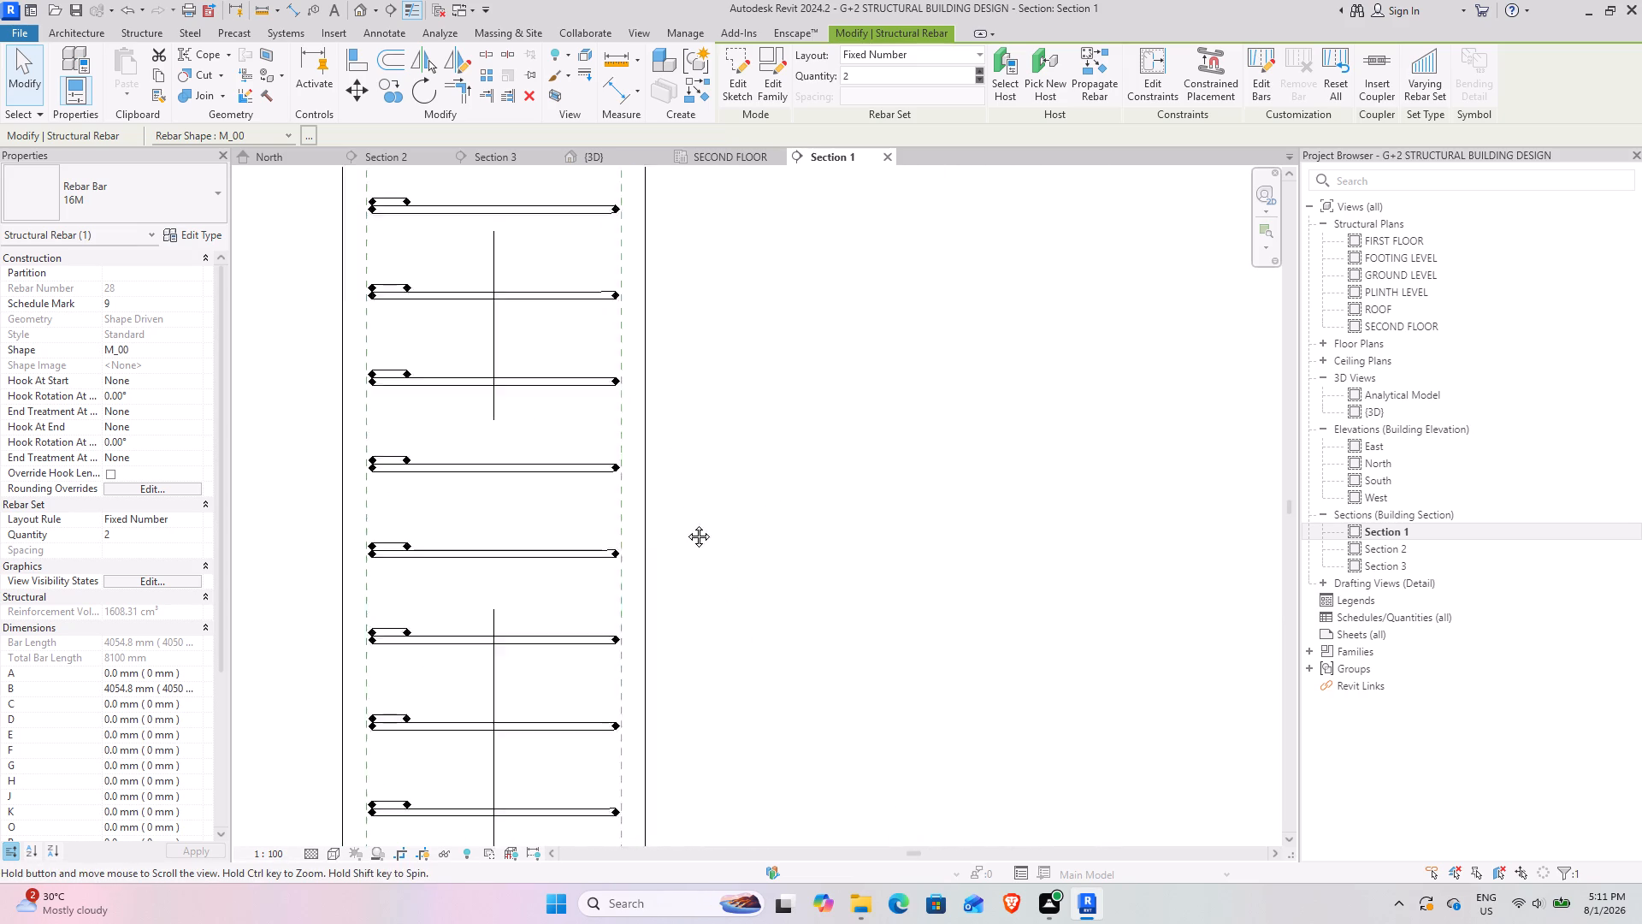
{"action": "middle_click_drag", "start_coordinate": [686, 524], "coordinate": [734, 818]}
{"action": "scroll", "coordinate": [750, 562], "scroll_direction": "down", "scroll_amount": 9}
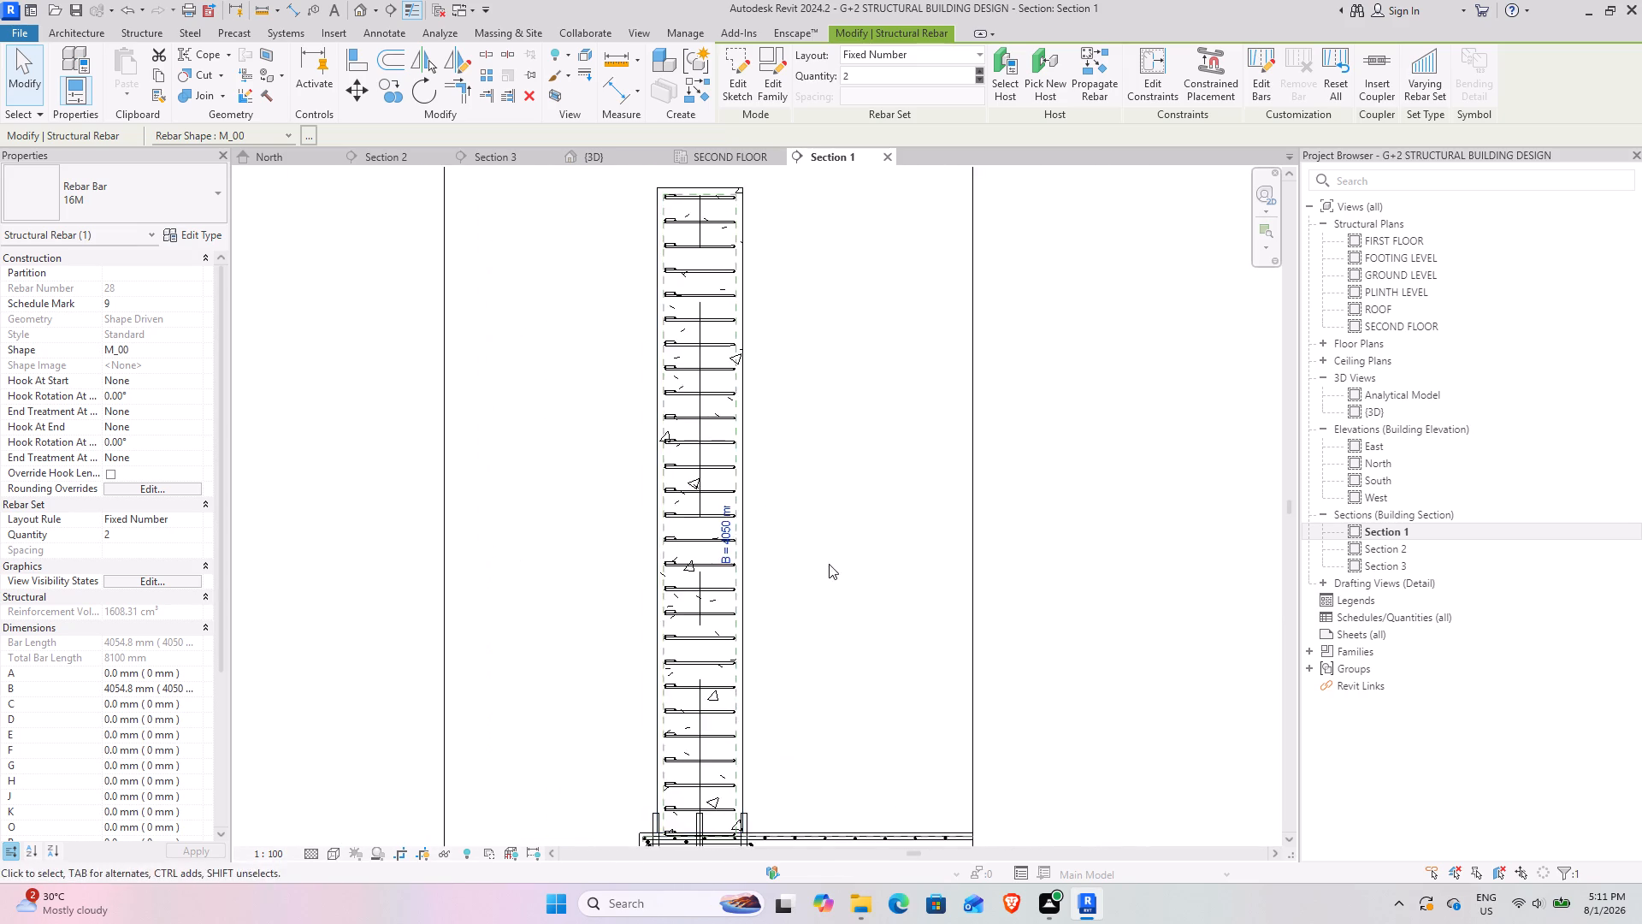
{"action": "middle_click_drag", "start_coordinate": [822, 562], "coordinate": [706, 454]}
{"action": "scroll", "coordinate": [735, 453], "scroll_direction": "down", "scroll_amount": 2}
{"action": "middle_click_drag", "start_coordinate": [694, 452], "coordinate": [680, 376]}
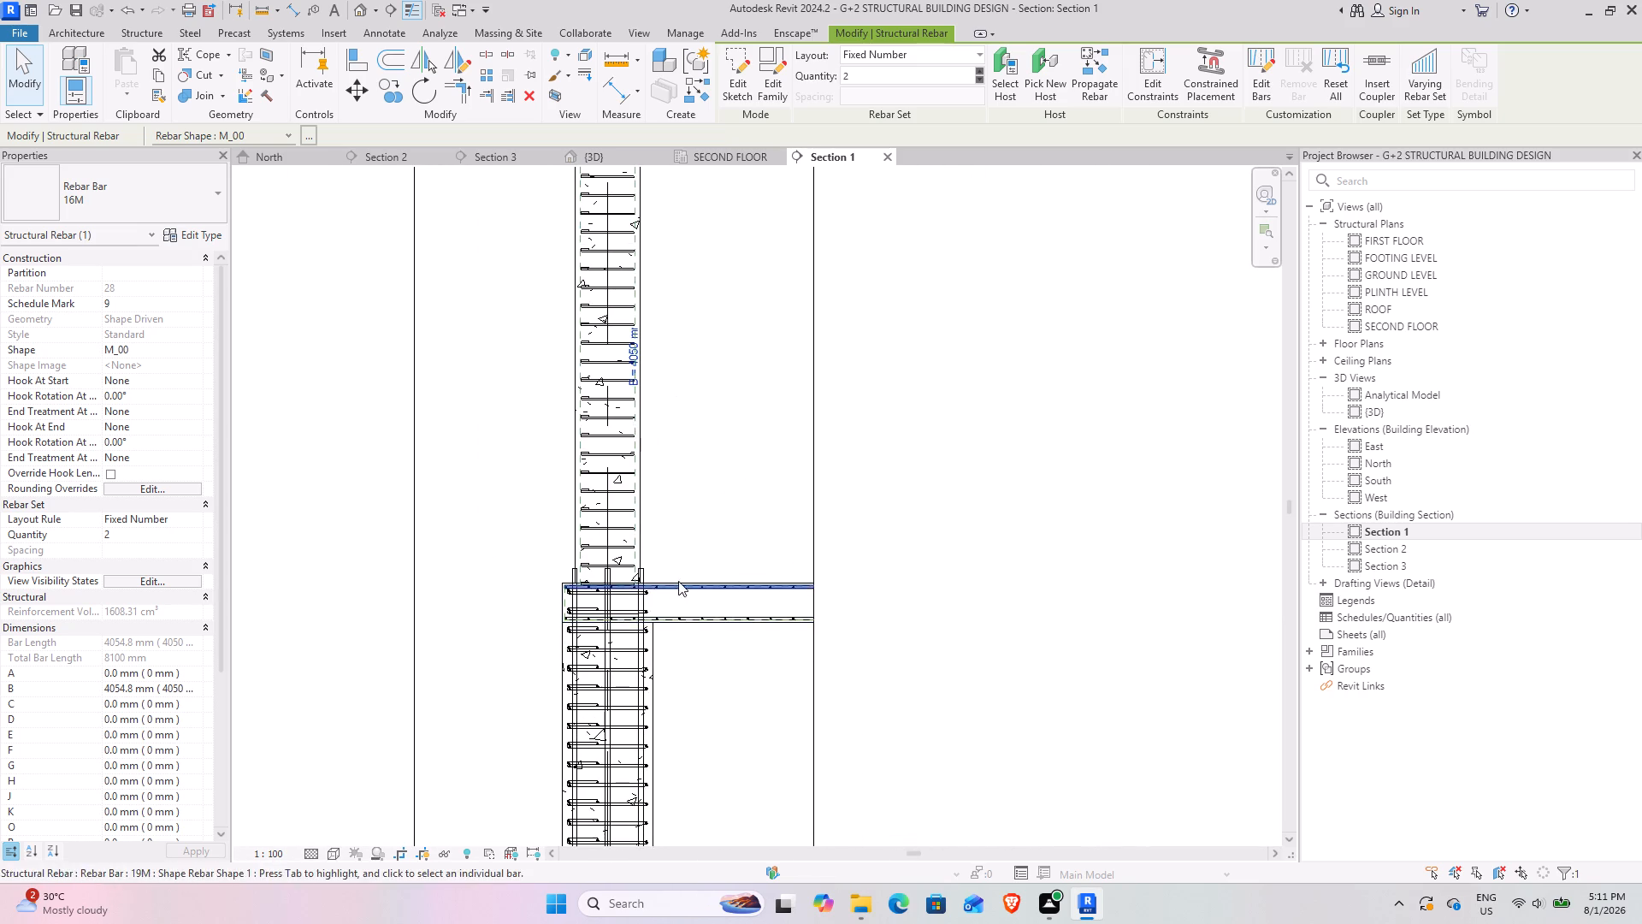
{"action": "scroll", "coordinate": [675, 564], "scroll_direction": "up", "scroll_amount": 2}
{"action": "left_click", "coordinate": [1058, 420]}
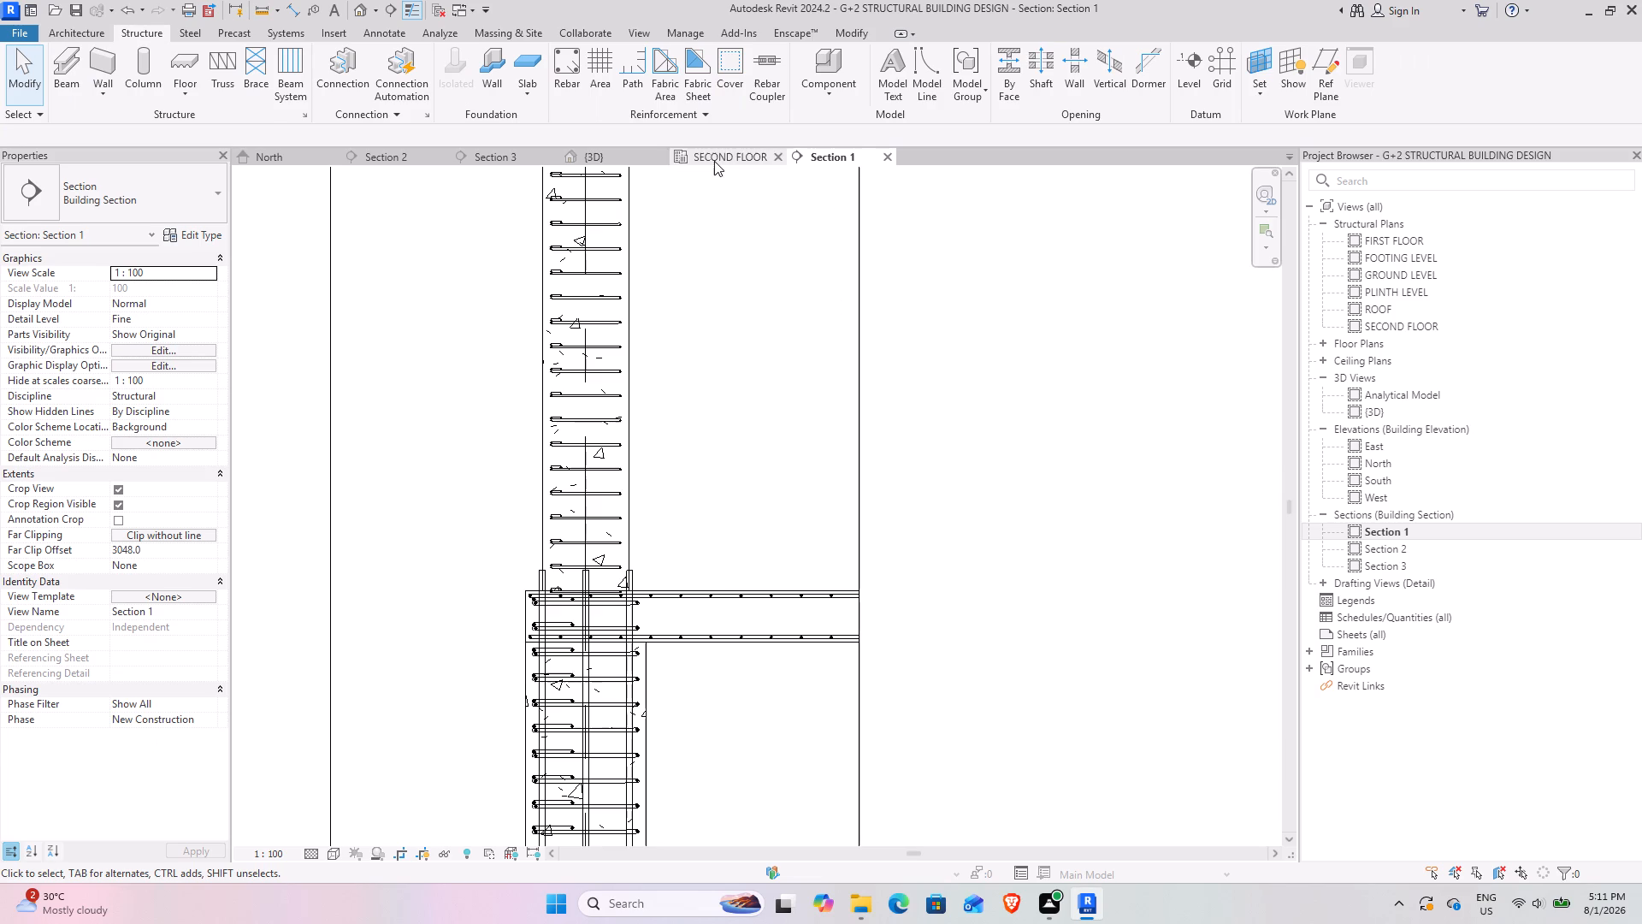
Set the {3D} view's detail level to Fine.
{"action": "left_click", "coordinate": [714, 161]}
{"action": "left_click", "coordinate": [635, 155]}
{"action": "scroll", "coordinate": [693, 380], "scroll_direction": "down", "scroll_amount": 2}
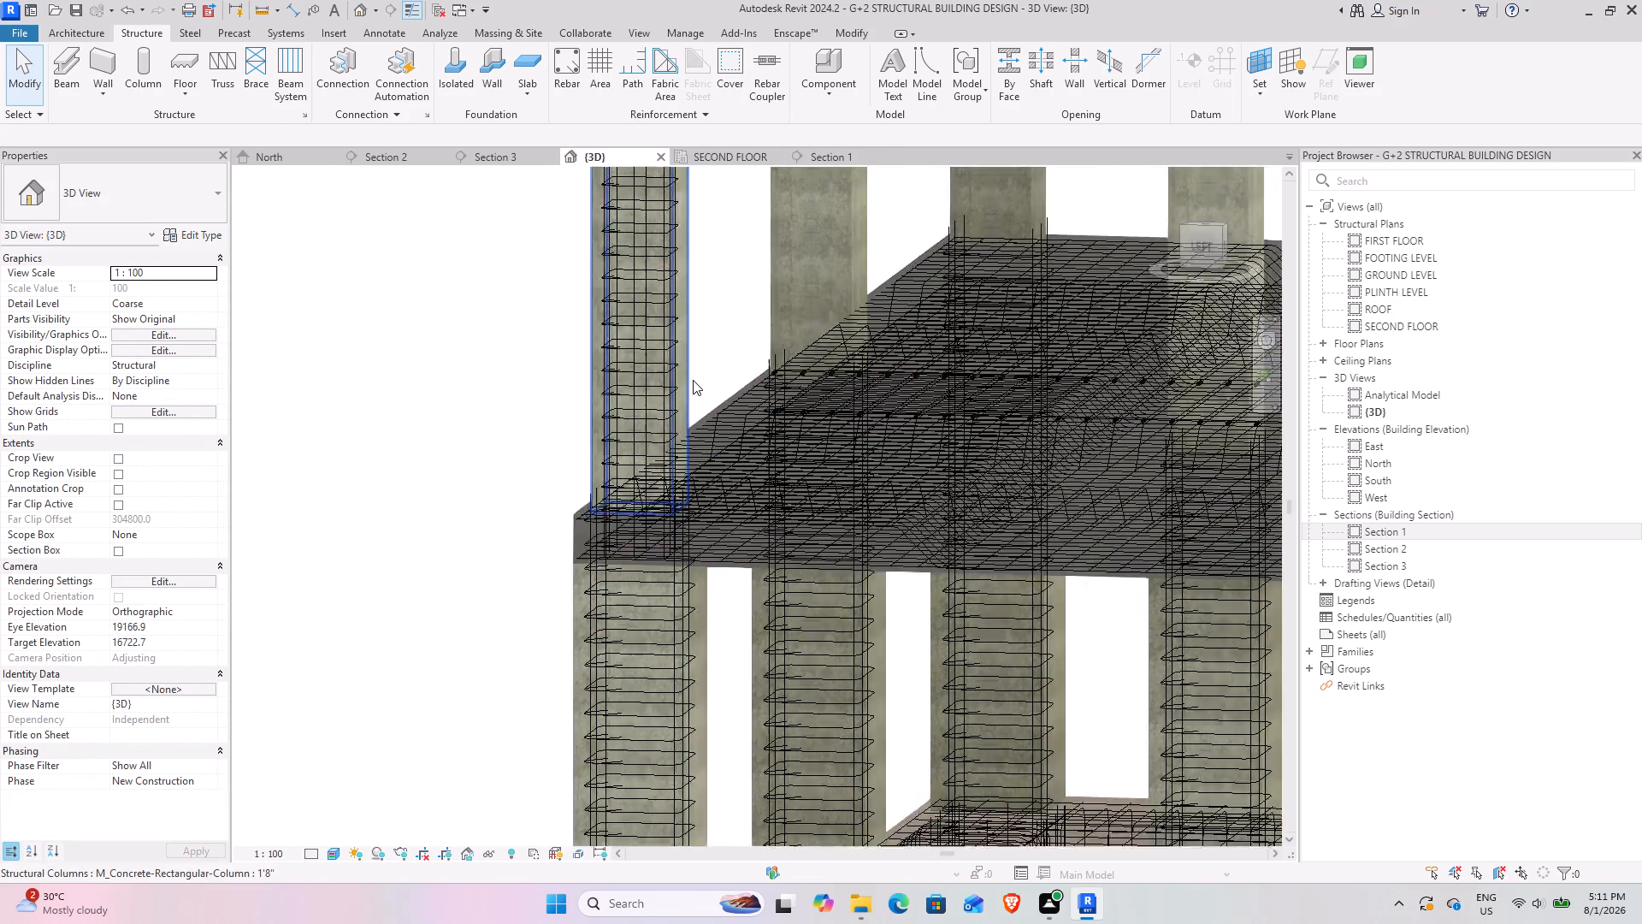
{"action": "scroll", "coordinate": [693, 380], "scroll_direction": "down", "scroll_amount": 2}
{"action": "left_click", "coordinate": [315, 857]}
{"action": "left_click", "coordinate": [325, 827]}
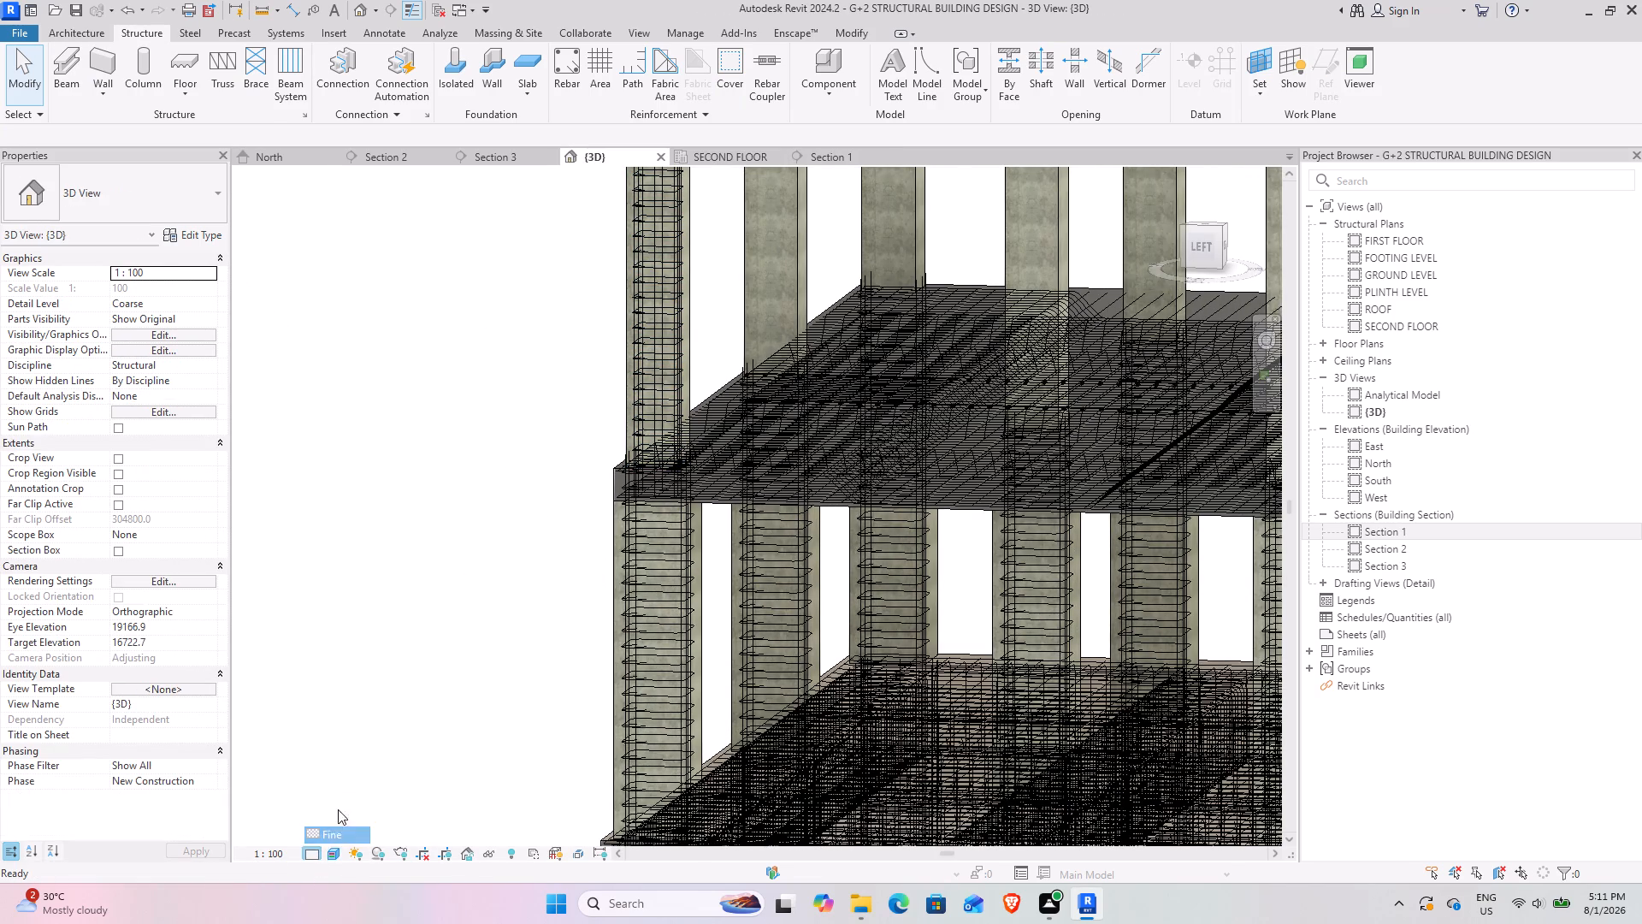
Examine the second-floor corner column's stirrups and vertical bars up close in {3D} and select one vertical bar set.
{"action": "scroll", "coordinate": [509, 513], "scroll_direction": "down", "scroll_amount": 3}
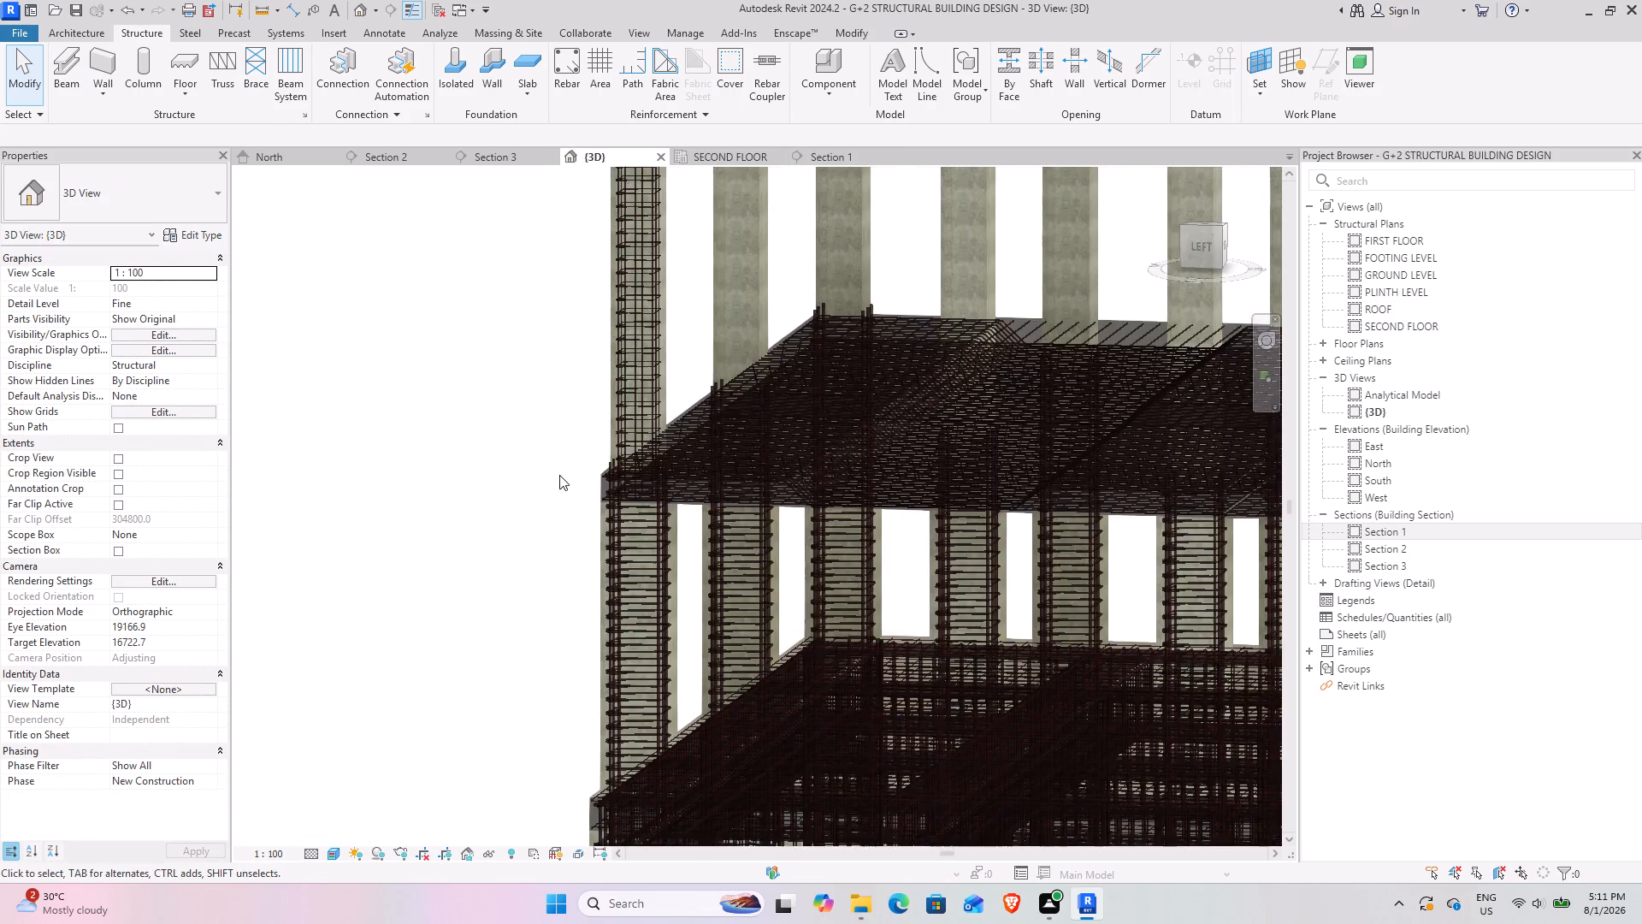
{"action": "middle_click_drag", "start_coordinate": [559, 475], "coordinate": [580, 774]}
{"action": "scroll", "coordinate": [650, 546], "scroll_direction": "up", "scroll_amount": 8}
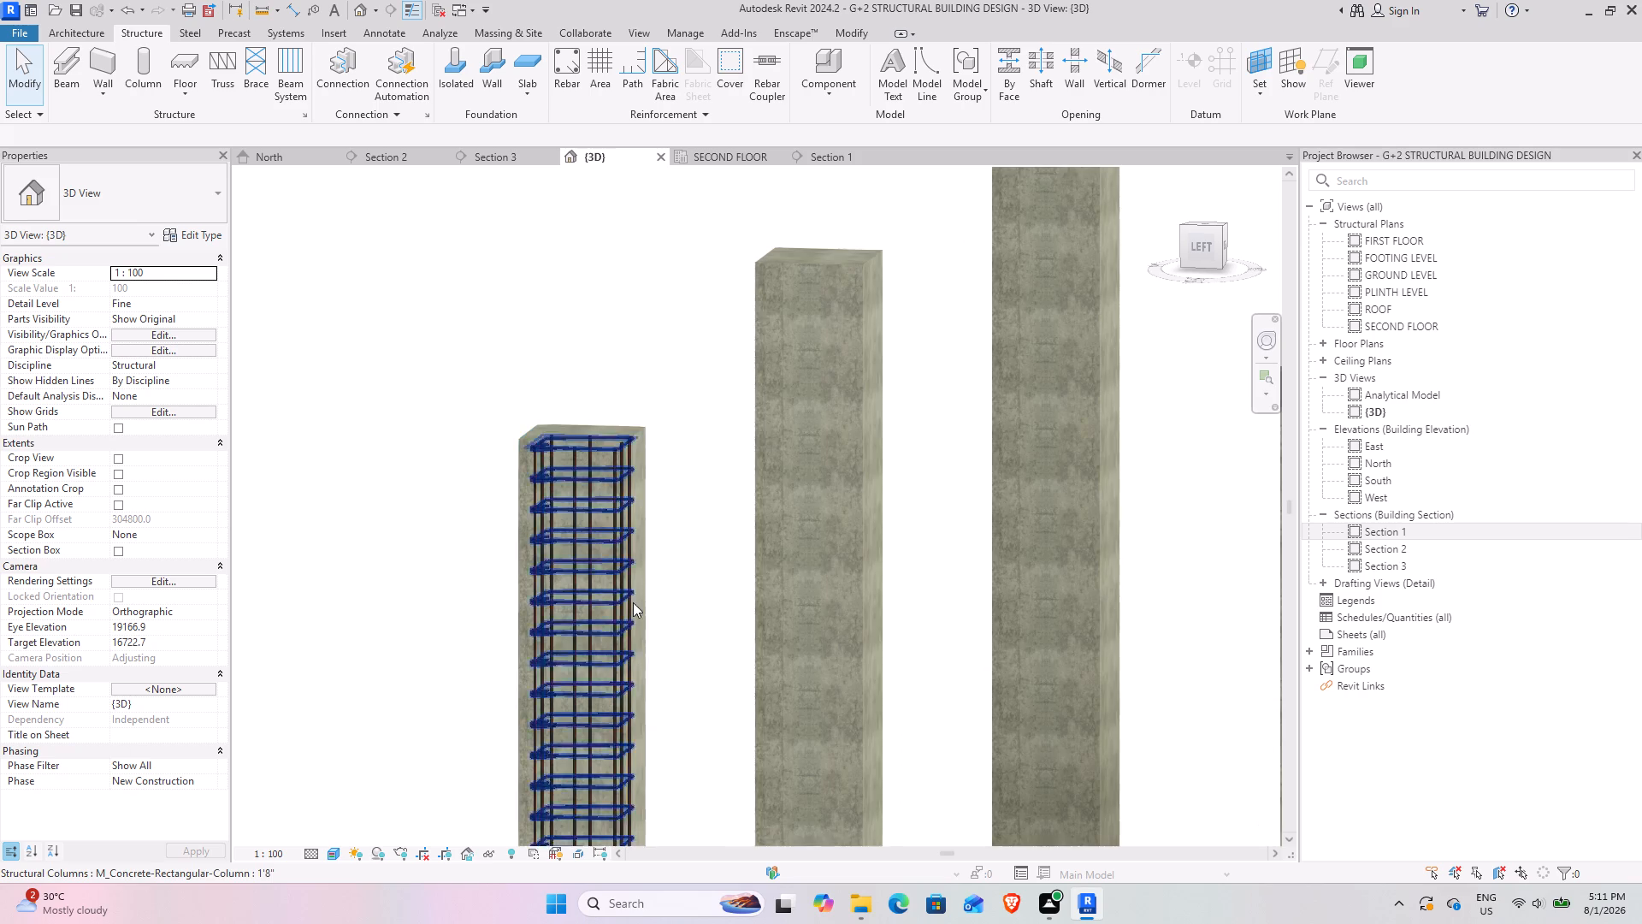
{"action": "middle_click_drag", "start_coordinate": [608, 629], "coordinate": [646, 400]}
{"action": "scroll", "coordinate": [623, 526], "scroll_direction": "up", "scroll_amount": 8}
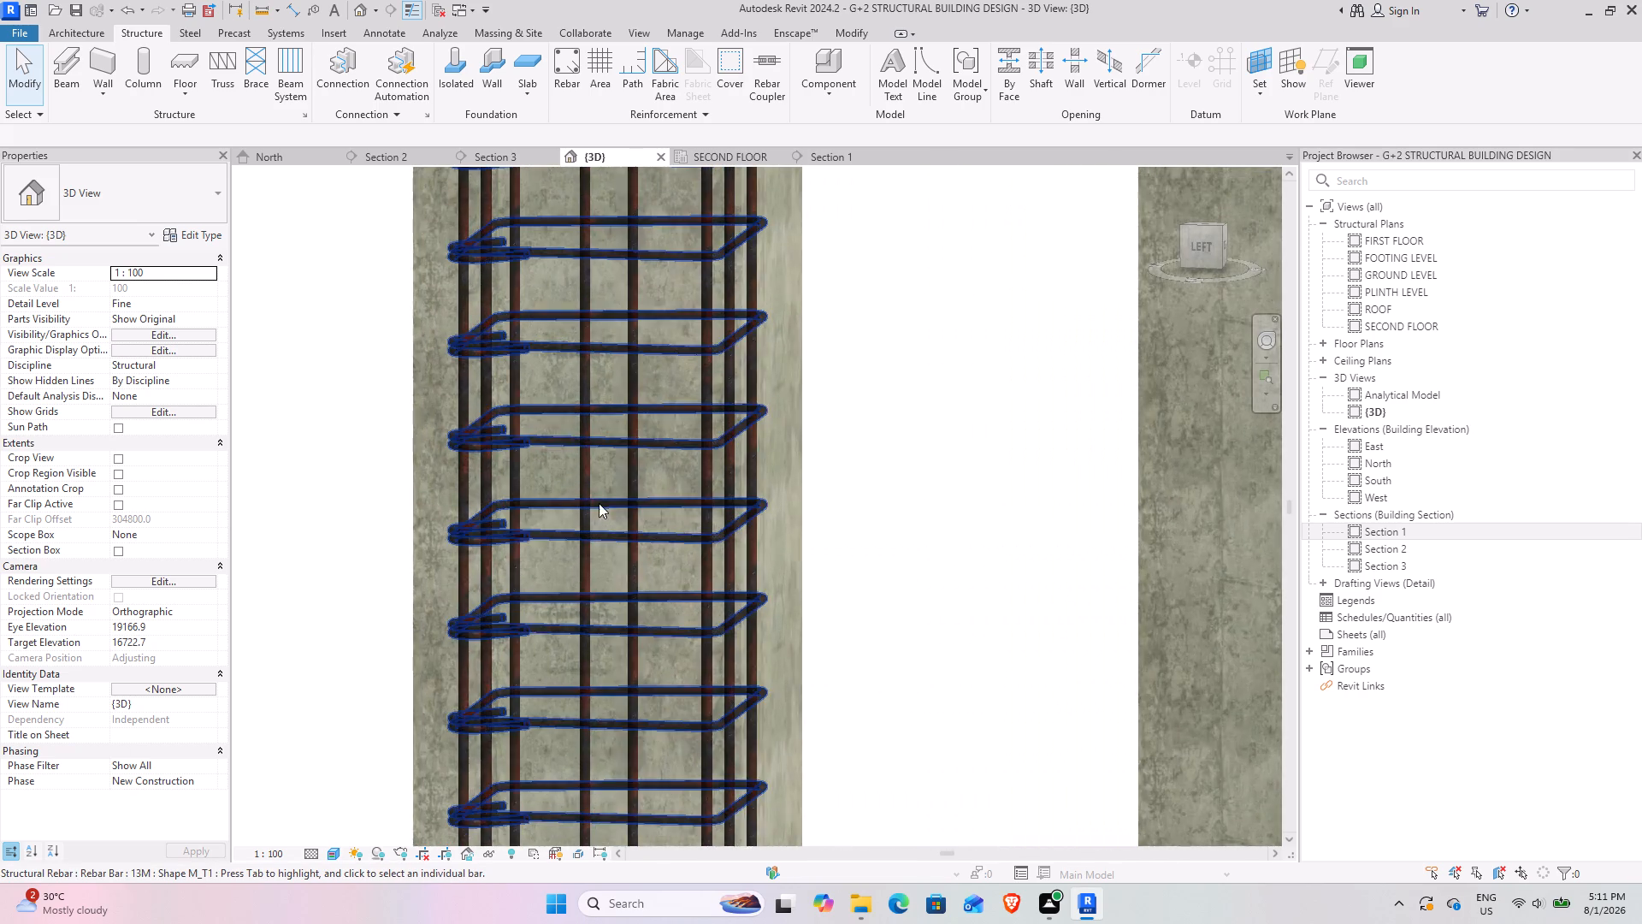
{"action": "left_click", "coordinate": [585, 489]}
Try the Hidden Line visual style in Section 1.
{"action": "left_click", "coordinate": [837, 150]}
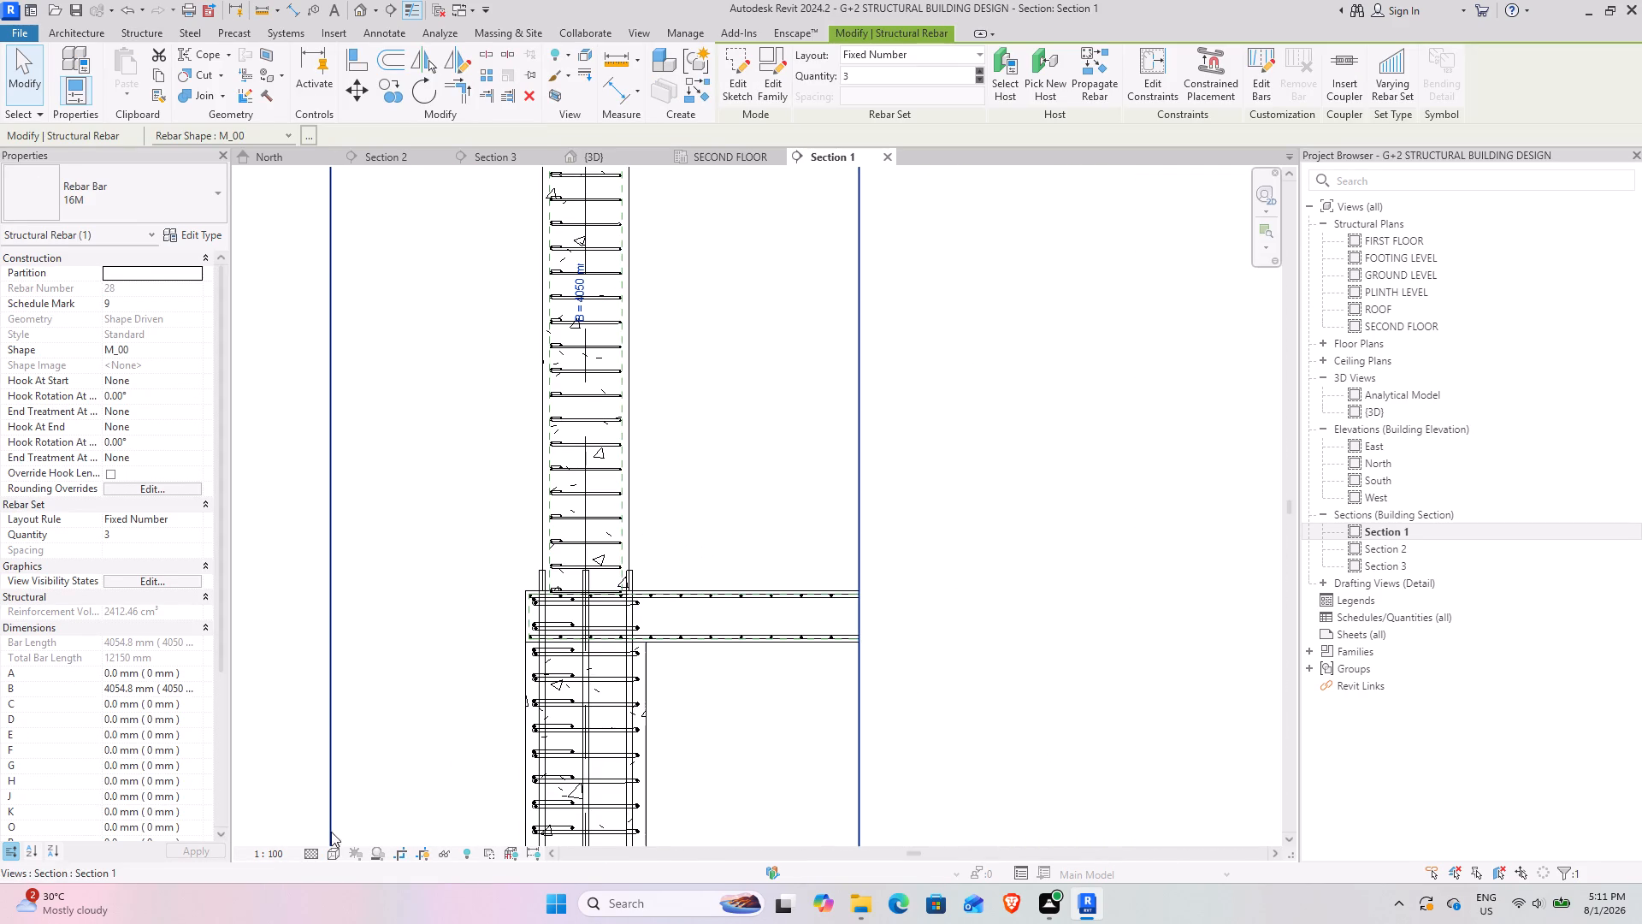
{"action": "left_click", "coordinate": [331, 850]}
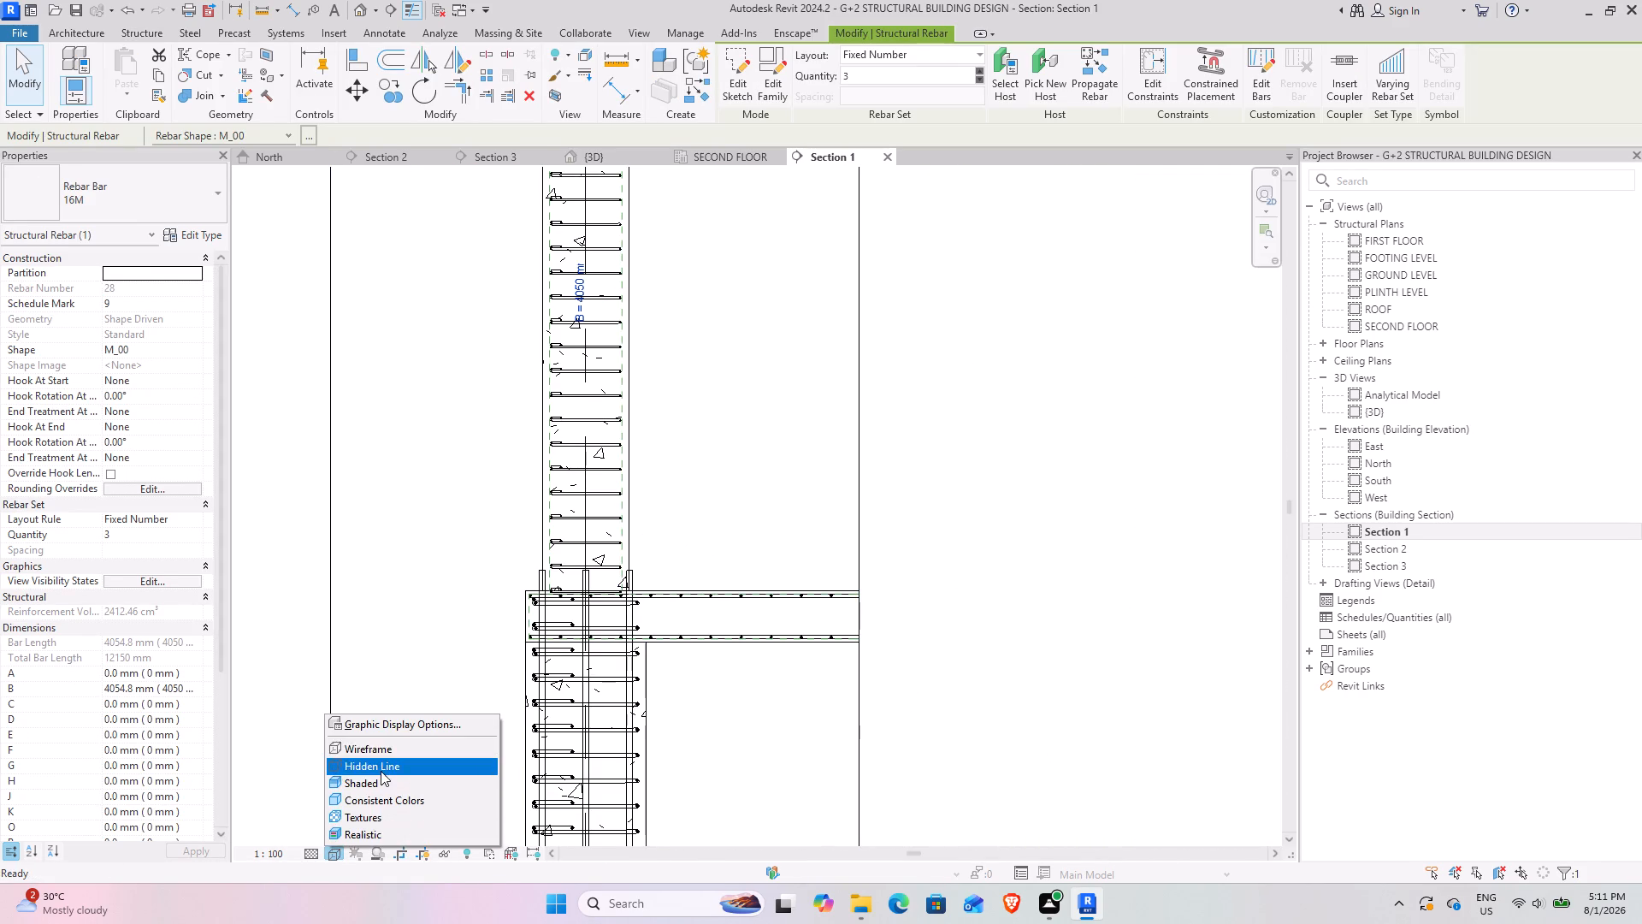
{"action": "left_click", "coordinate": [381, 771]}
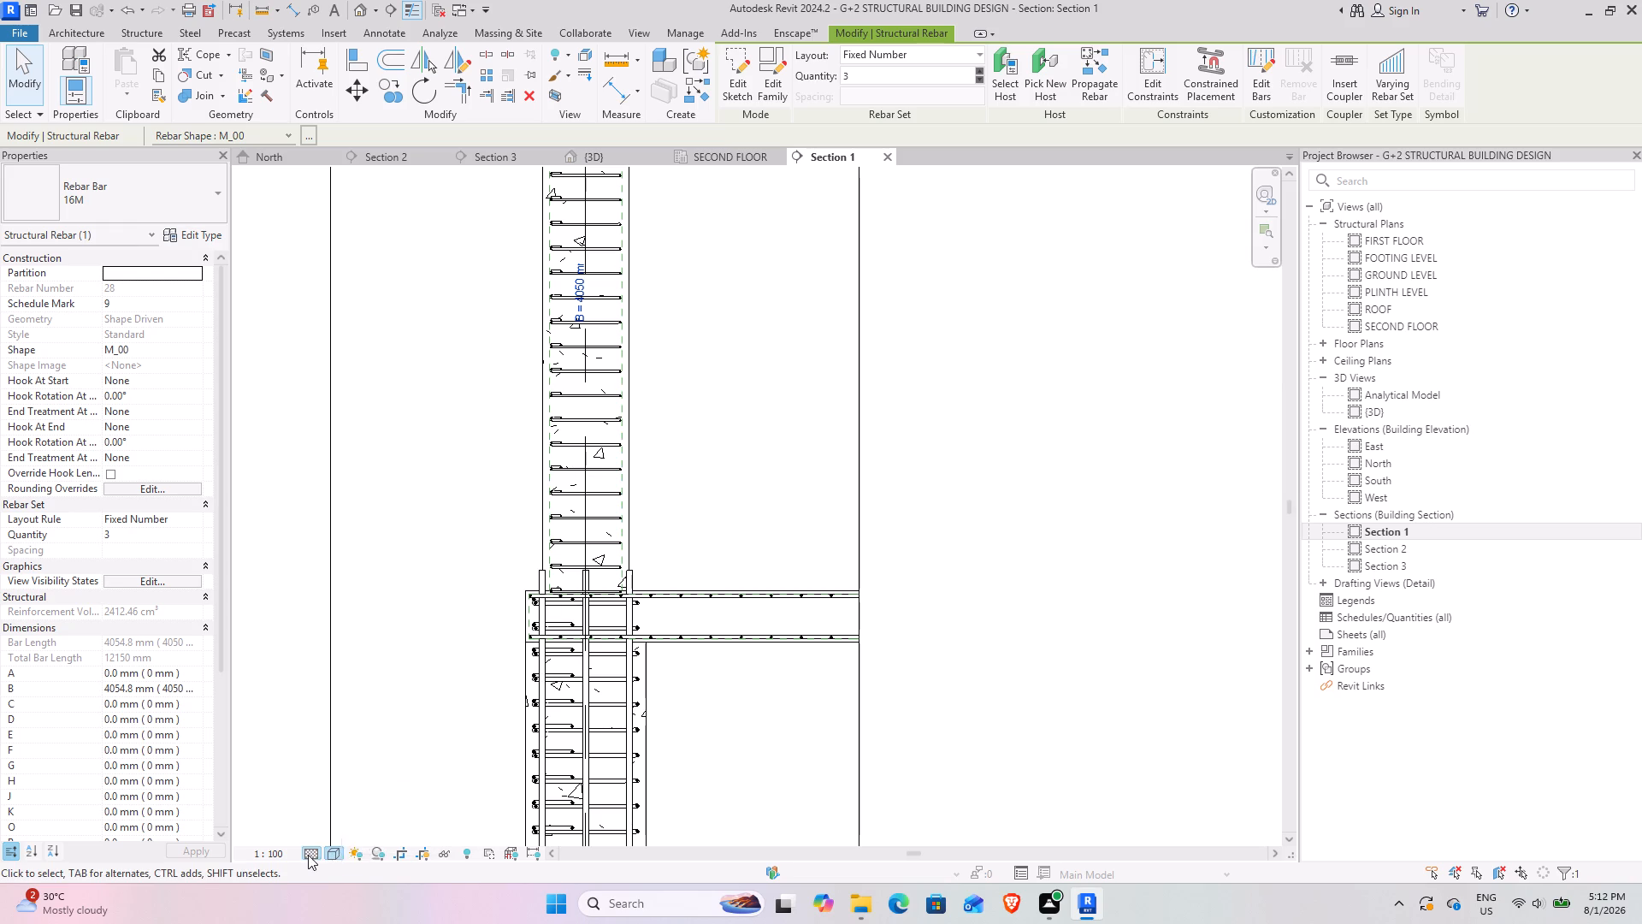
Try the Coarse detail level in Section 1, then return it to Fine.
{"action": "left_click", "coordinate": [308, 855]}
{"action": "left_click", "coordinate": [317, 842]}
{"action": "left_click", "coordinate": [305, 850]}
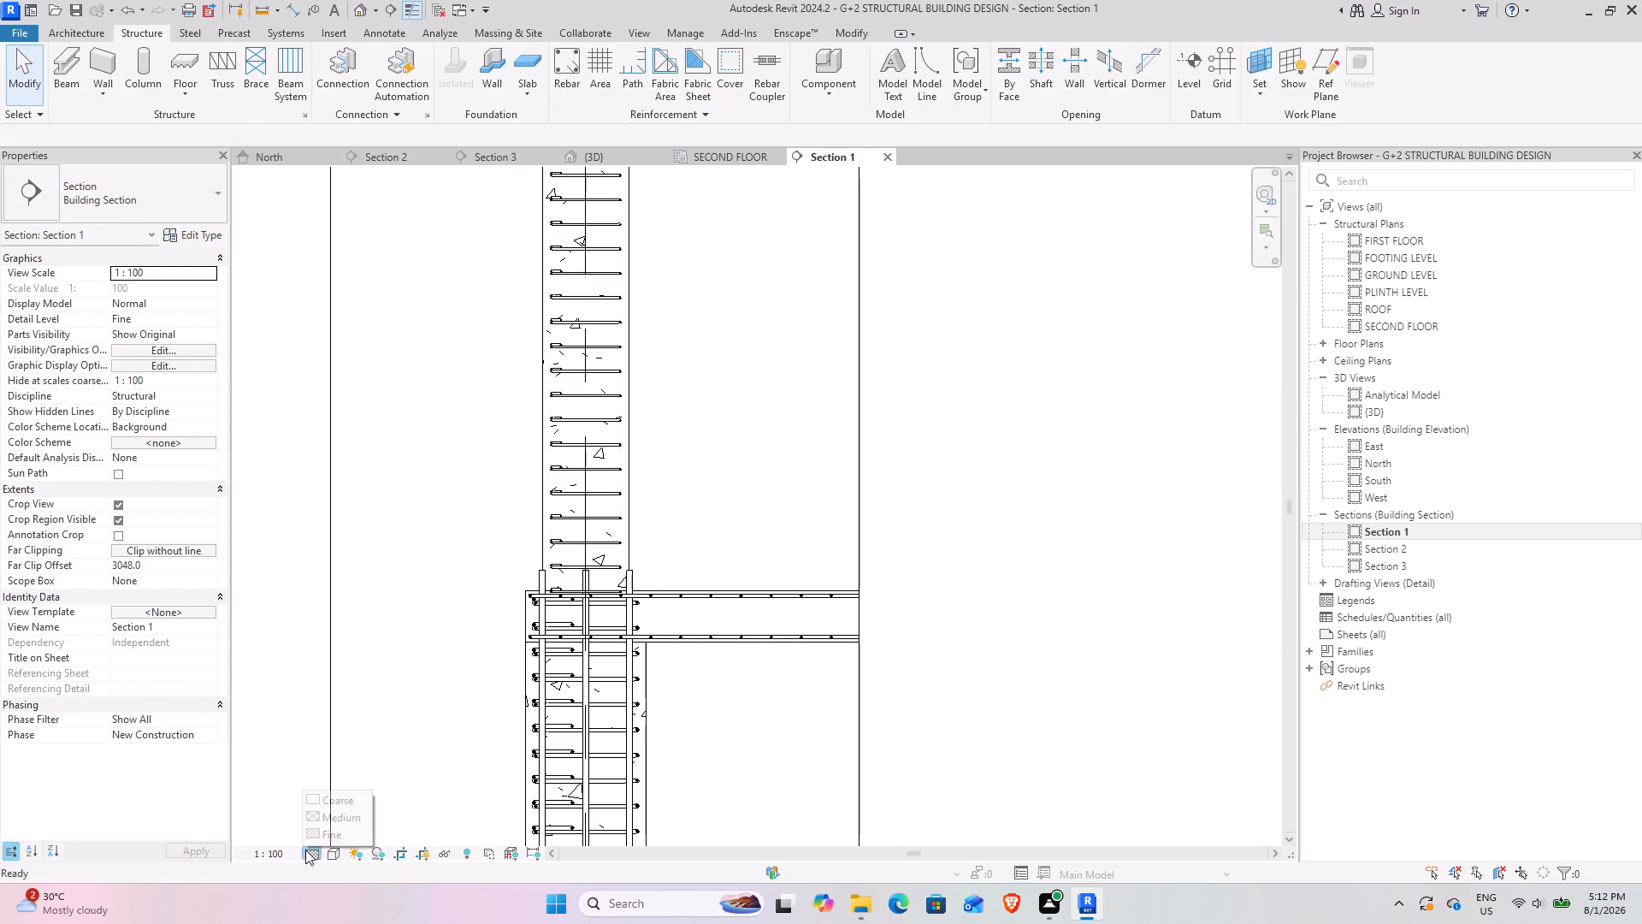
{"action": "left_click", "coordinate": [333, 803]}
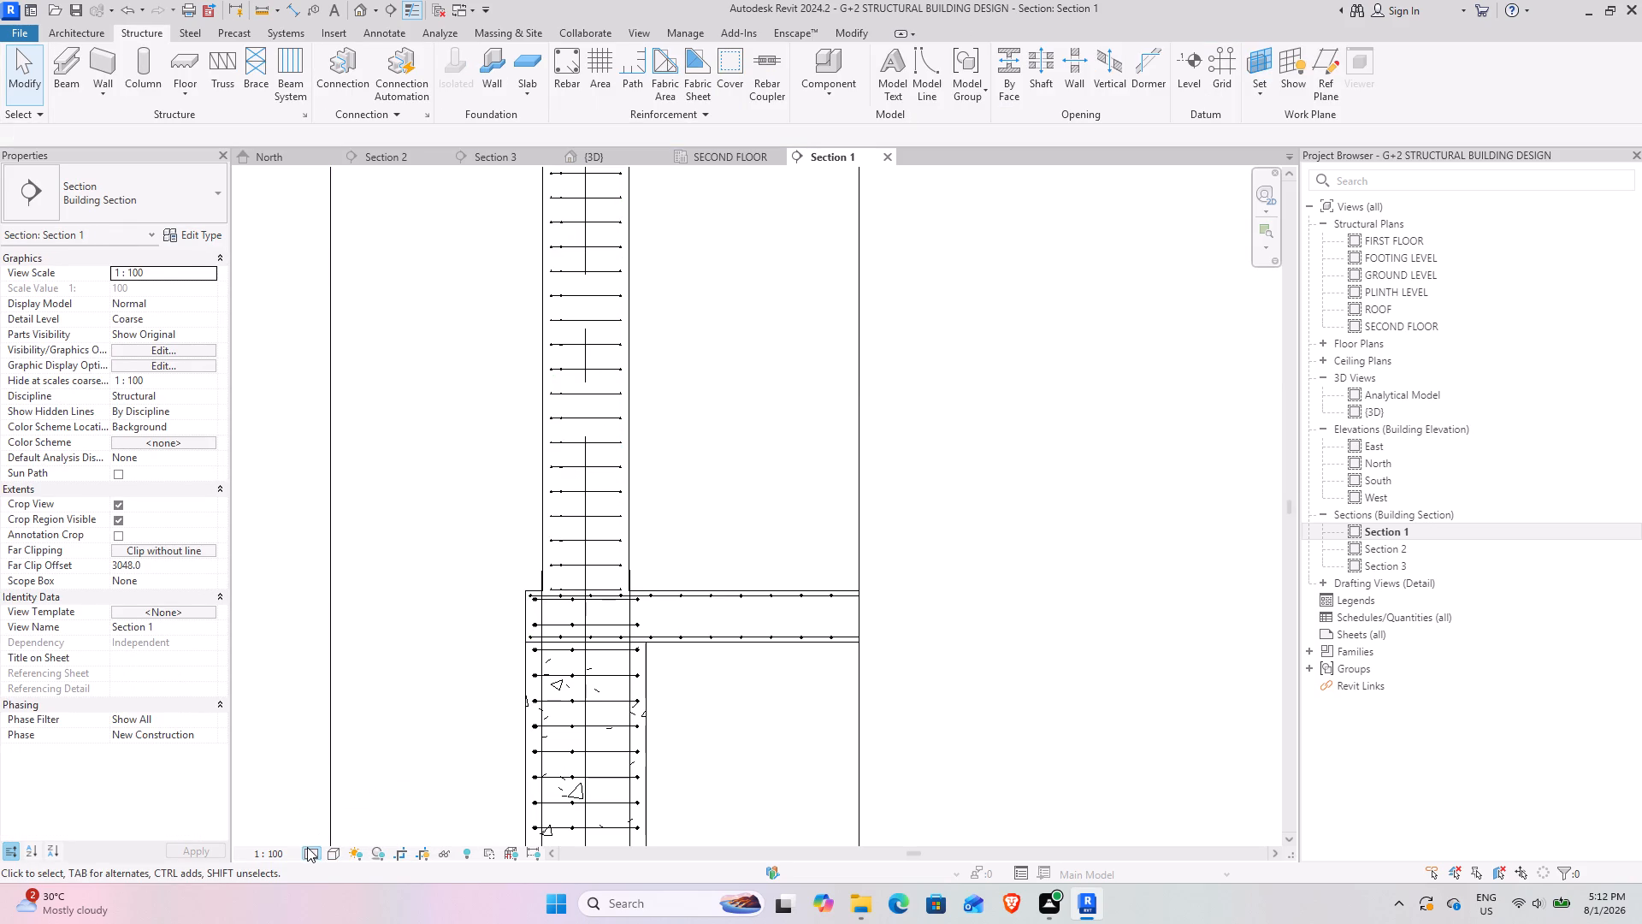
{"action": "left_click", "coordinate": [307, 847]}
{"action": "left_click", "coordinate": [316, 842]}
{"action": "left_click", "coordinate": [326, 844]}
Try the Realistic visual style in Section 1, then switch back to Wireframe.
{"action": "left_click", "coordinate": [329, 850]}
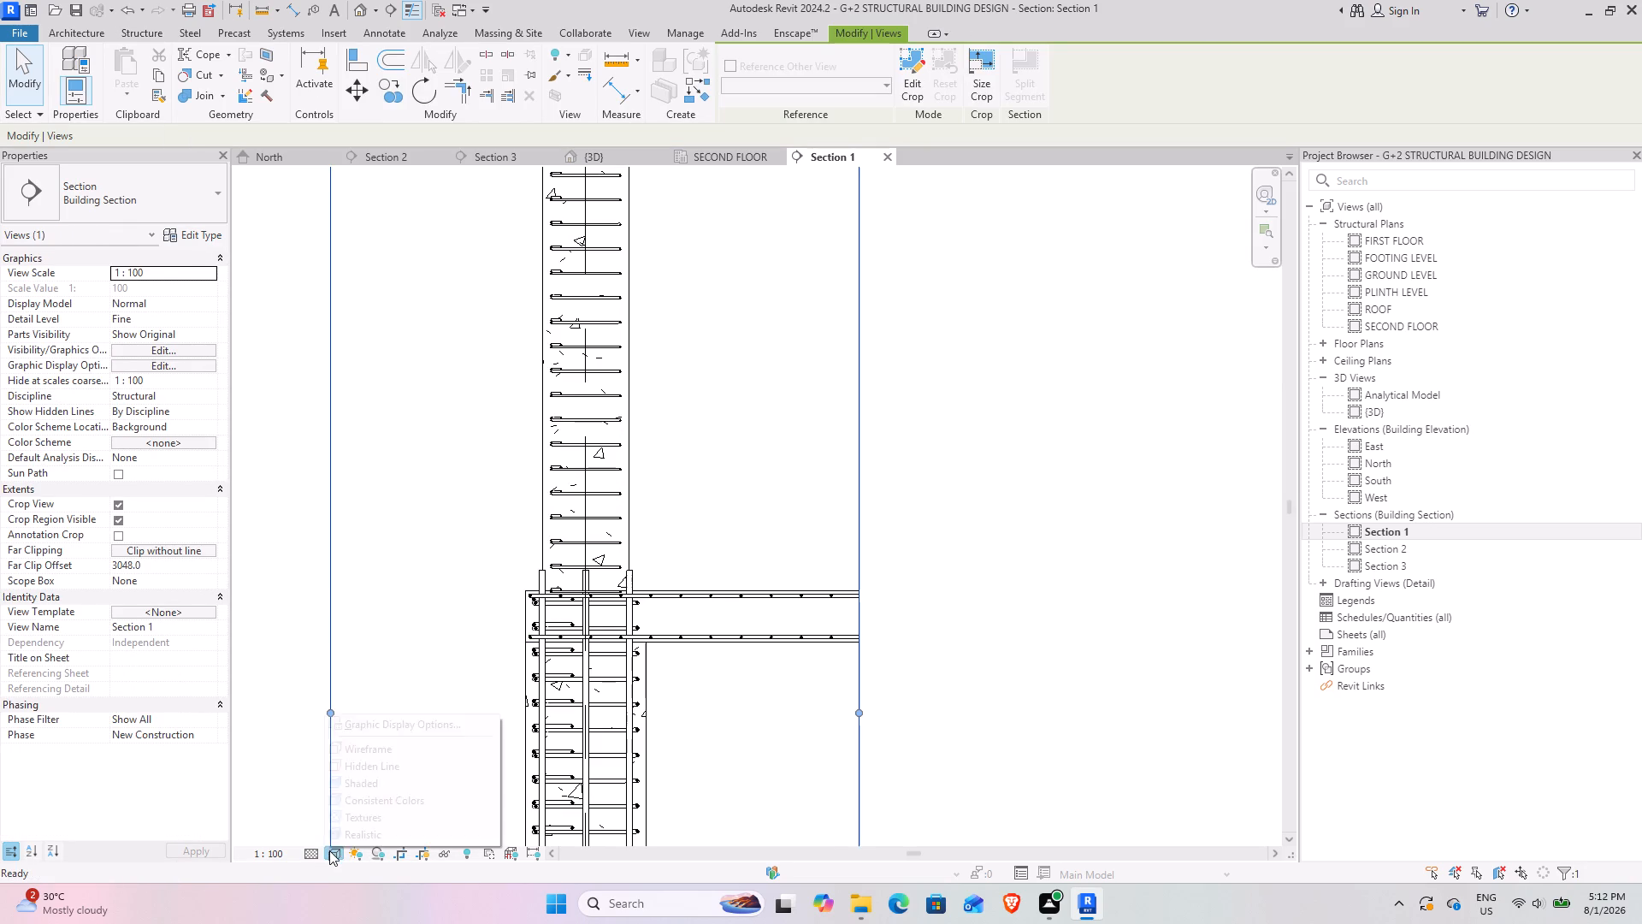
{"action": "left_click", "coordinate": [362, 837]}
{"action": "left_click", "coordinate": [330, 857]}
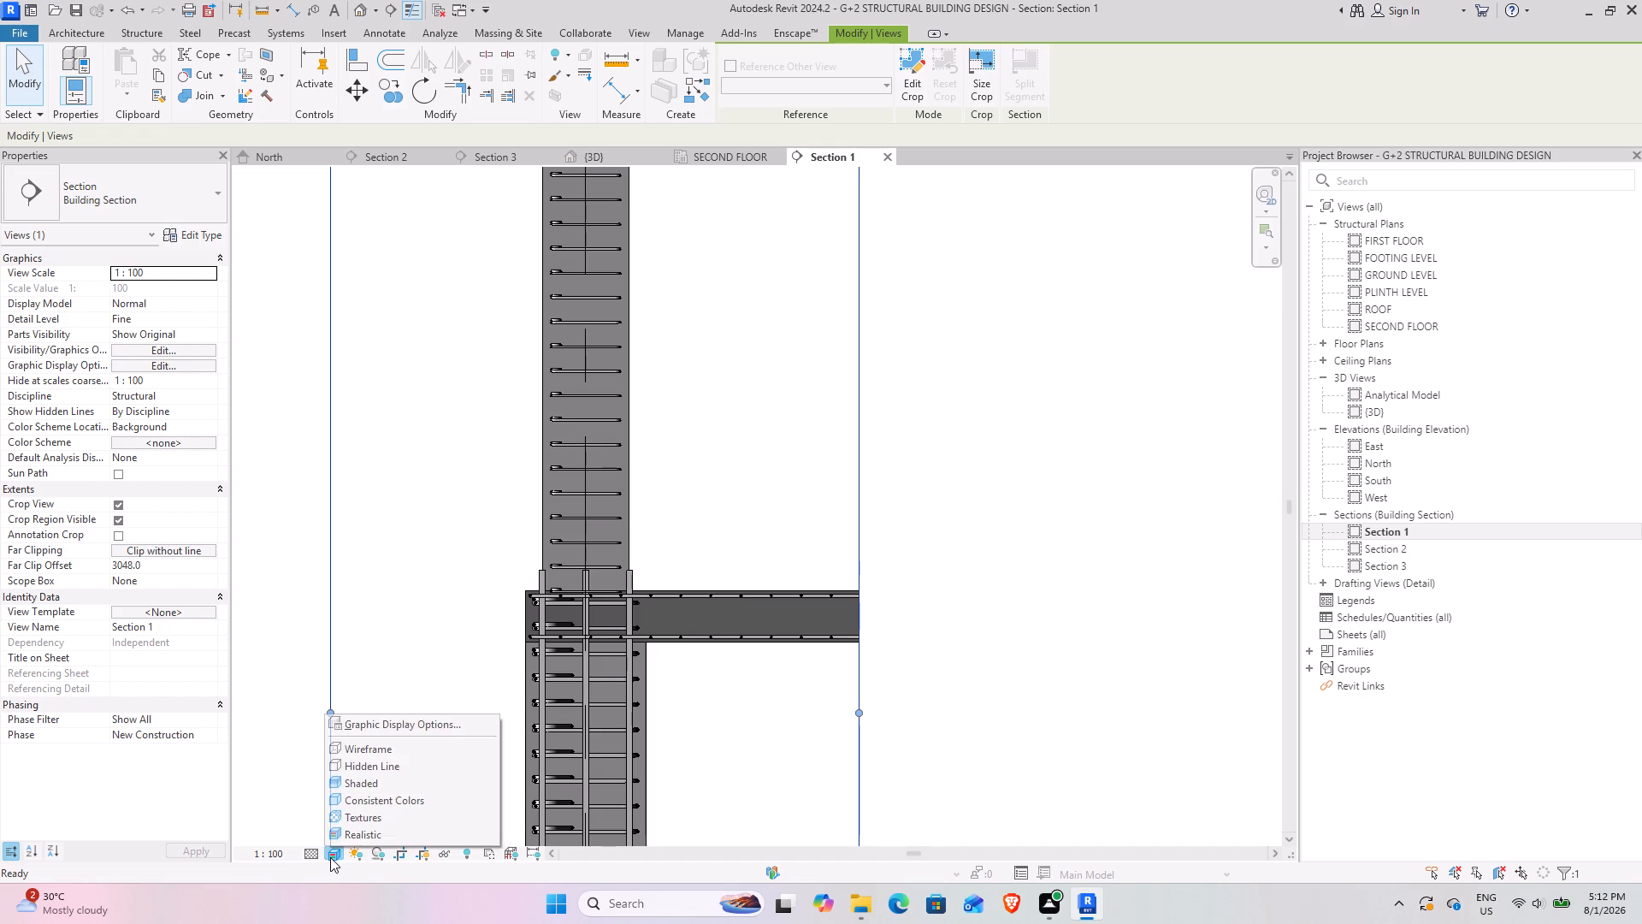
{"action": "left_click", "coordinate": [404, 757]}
Review the structural categories' visibility in Section 1's Visibility/Graphic Overrides, including Structural Columns and Structural Rebar.
{"action": "scroll", "coordinate": [692, 534], "scroll_direction": "down", "scroll_amount": 2}
{"action": "middle_click_drag", "start_coordinate": [692, 534], "coordinate": [678, 677]}
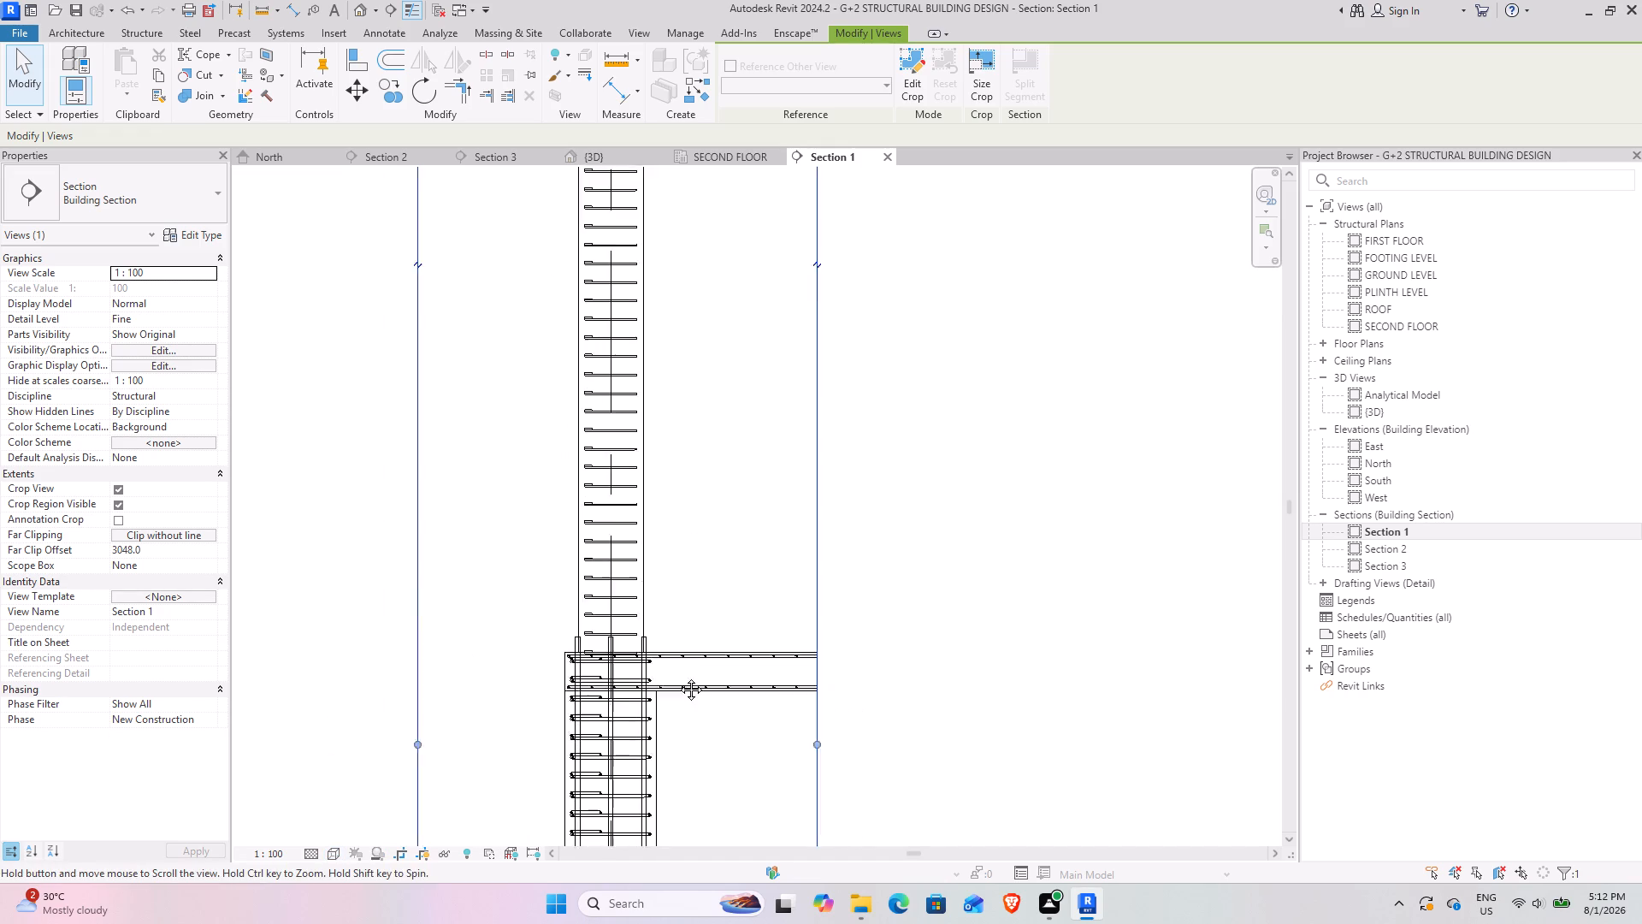
{"action": "middle_click_drag", "start_coordinate": [678, 677], "coordinate": [652, 741]}
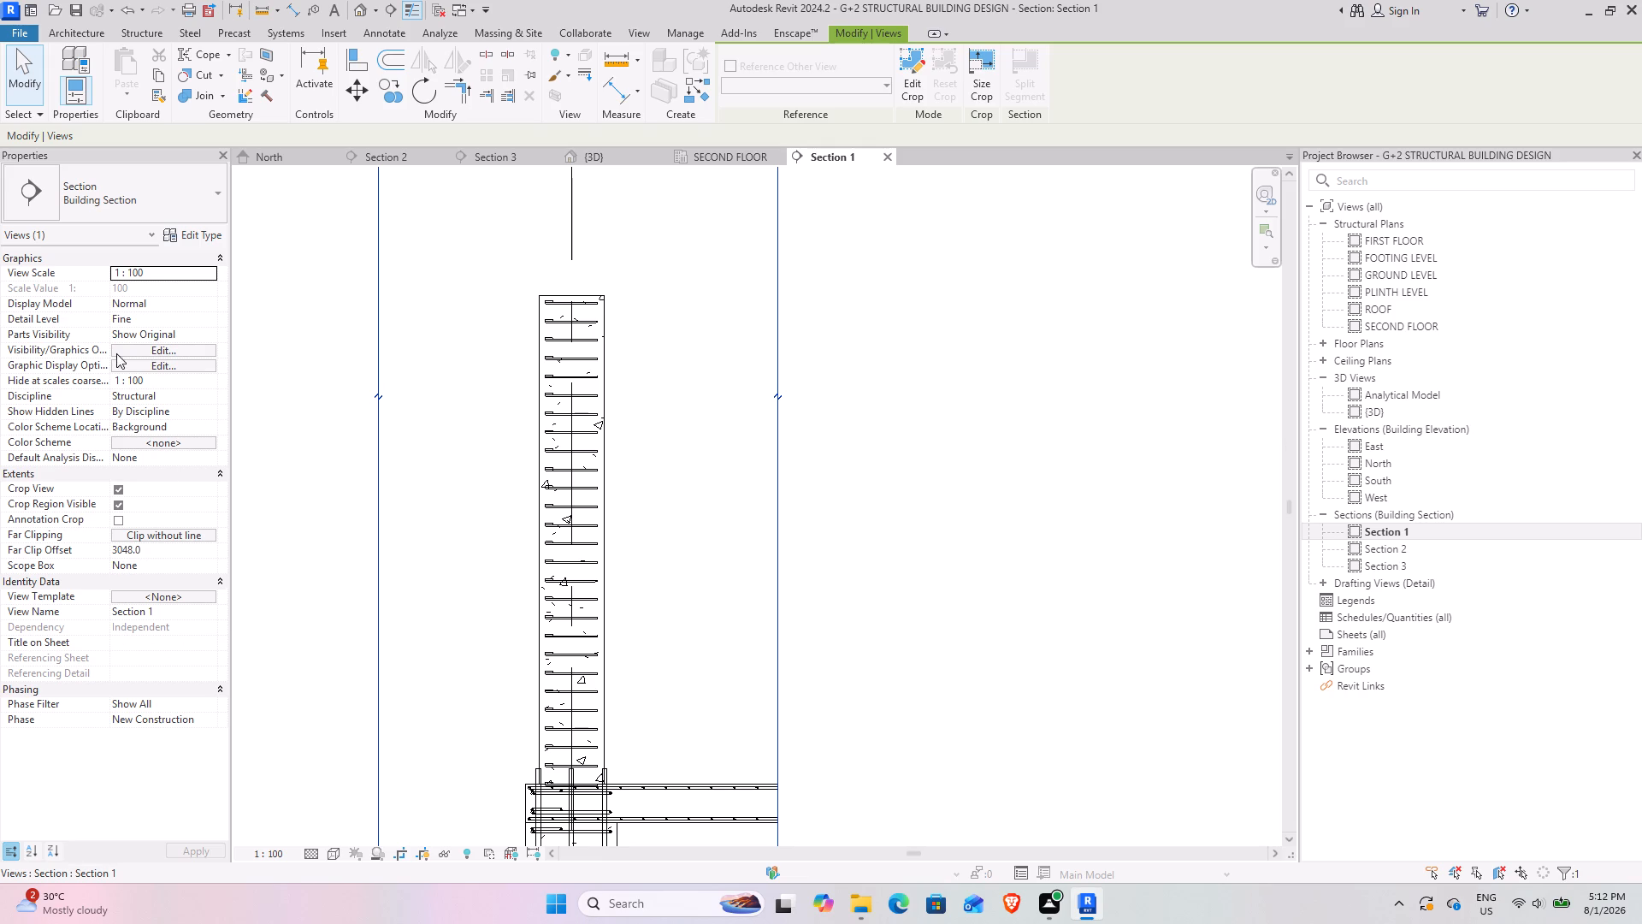
{"action": "left_click", "coordinate": [157, 347]}
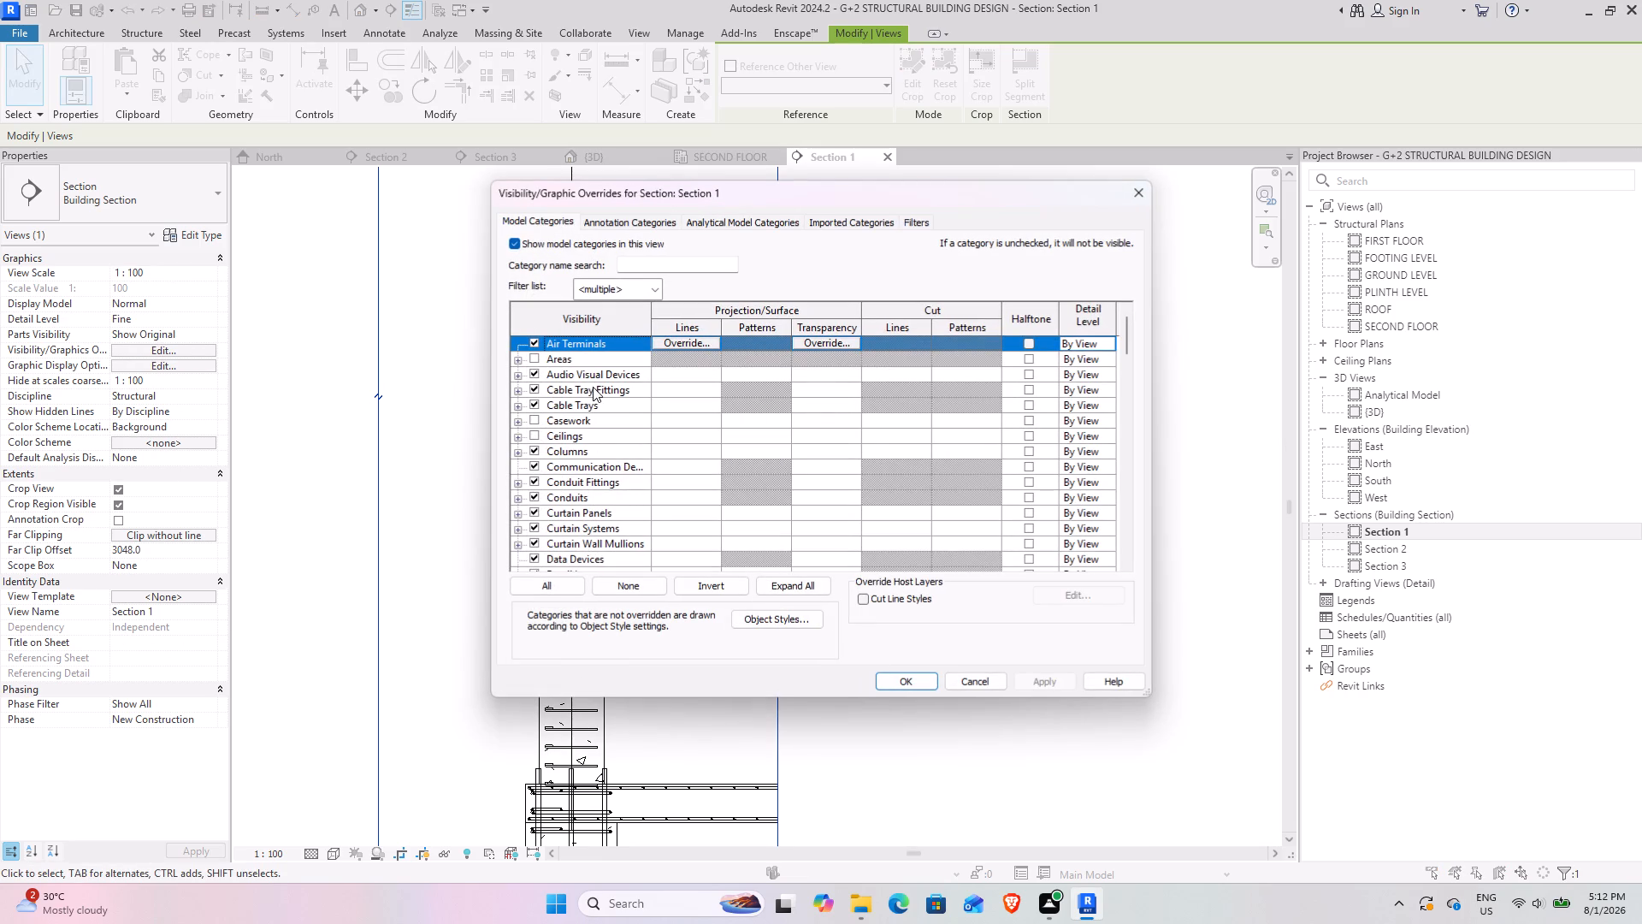
{"action": "scroll", "coordinate": [593, 387], "scroll_direction": "down", "scroll_amount": 17}
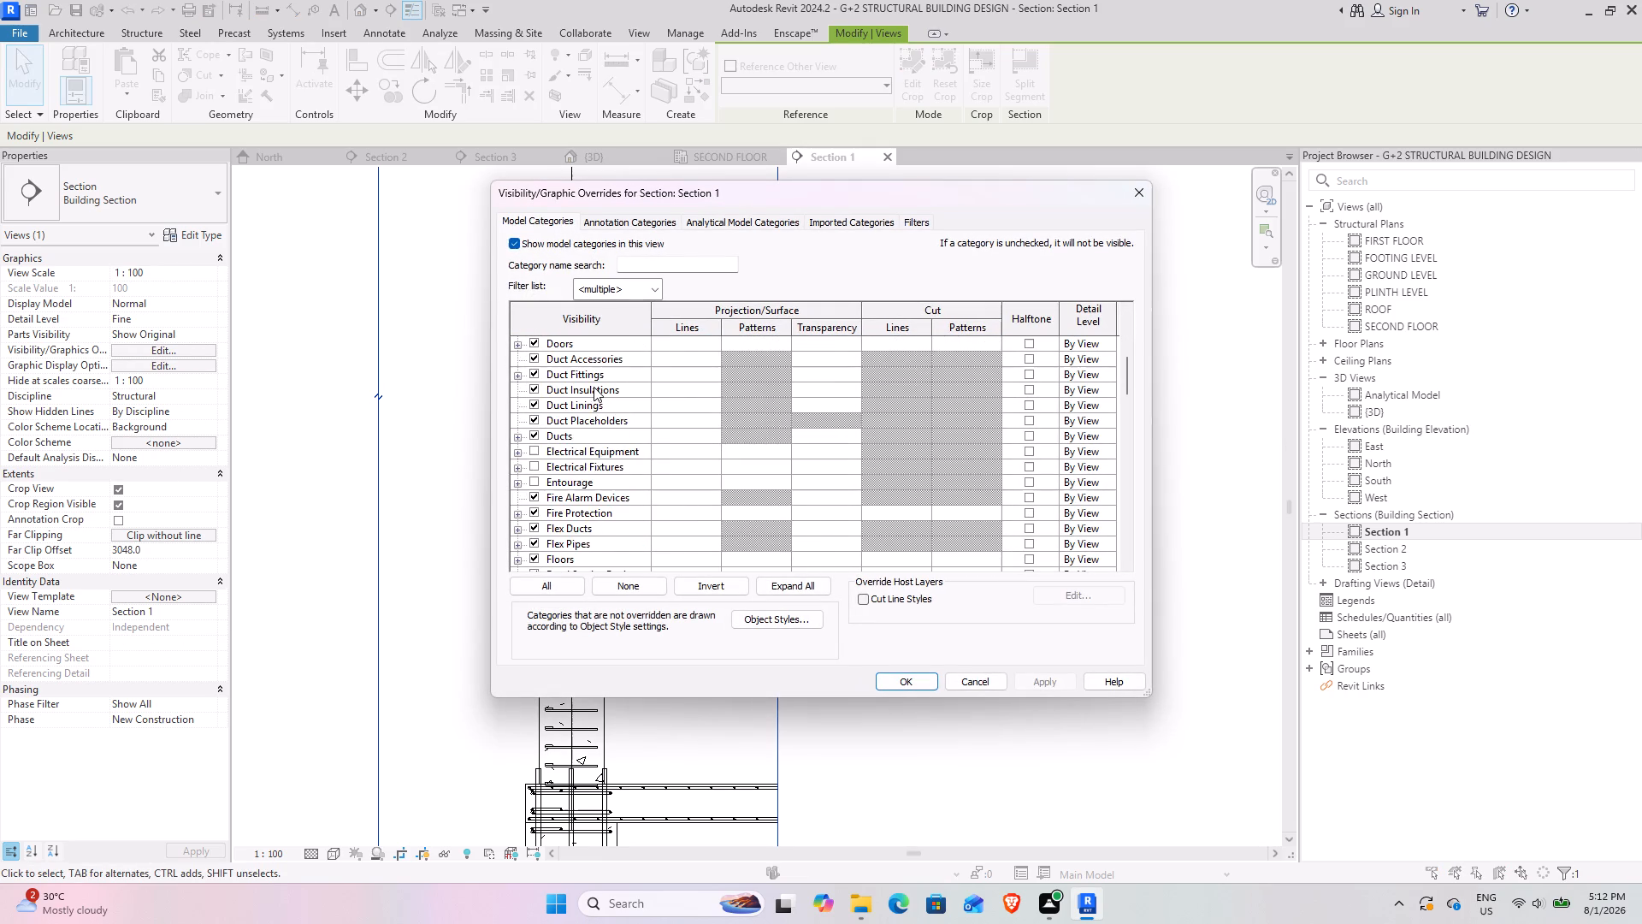
{"action": "scroll", "coordinate": [594, 387], "scroll_direction": "down", "scroll_amount": 20}
{"action": "scroll", "coordinate": [594, 387], "scroll_direction": "down", "scroll_amount": 11}
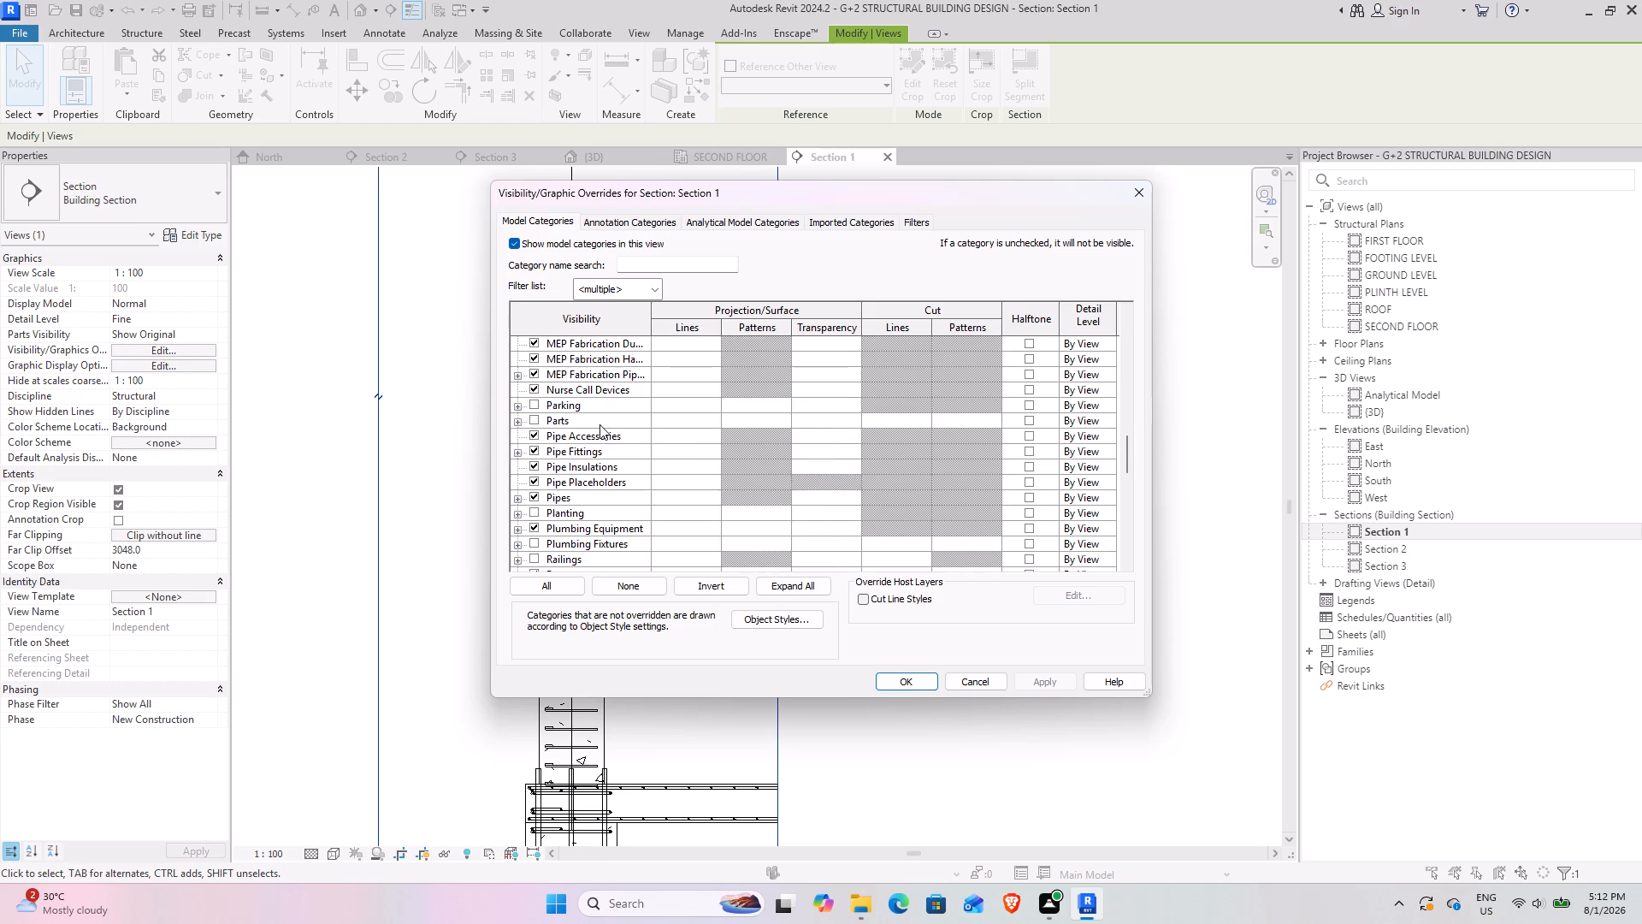
{"action": "scroll", "coordinate": [600, 424], "scroll_direction": "down", "scroll_amount": 20}
{"action": "scroll", "coordinate": [600, 424], "scroll_direction": "down", "scroll_amount": 7}
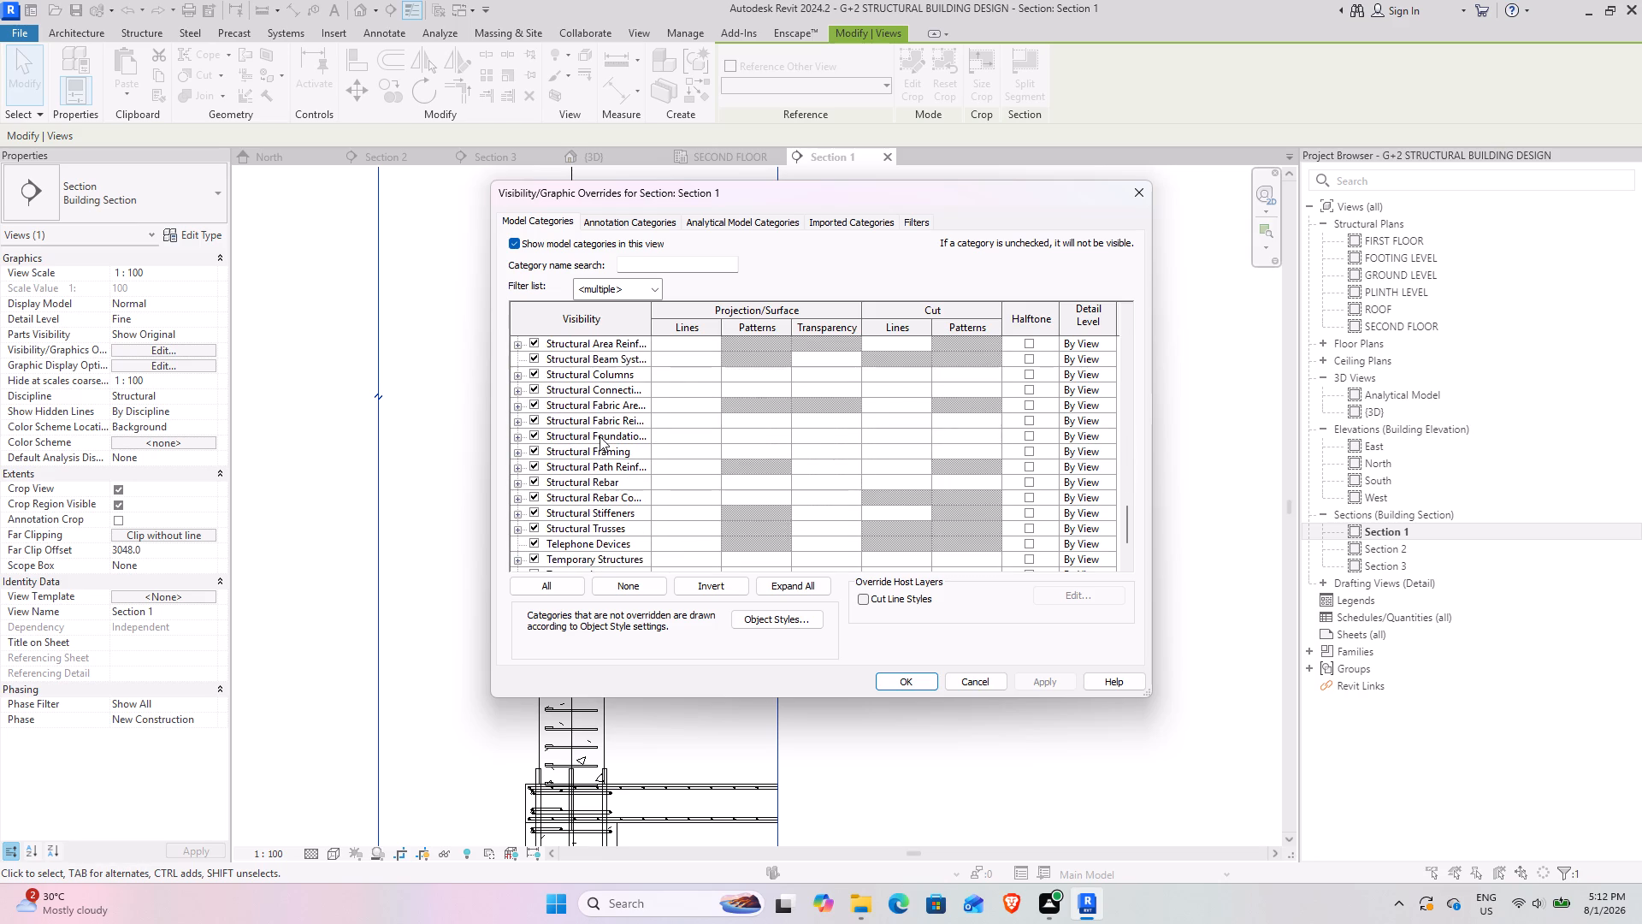
{"action": "scroll", "coordinate": [600, 436], "scroll_direction": "down", "scroll_amount": 5}
{"action": "scroll", "coordinate": [600, 436], "scroll_direction": "up", "scroll_amount": 2}
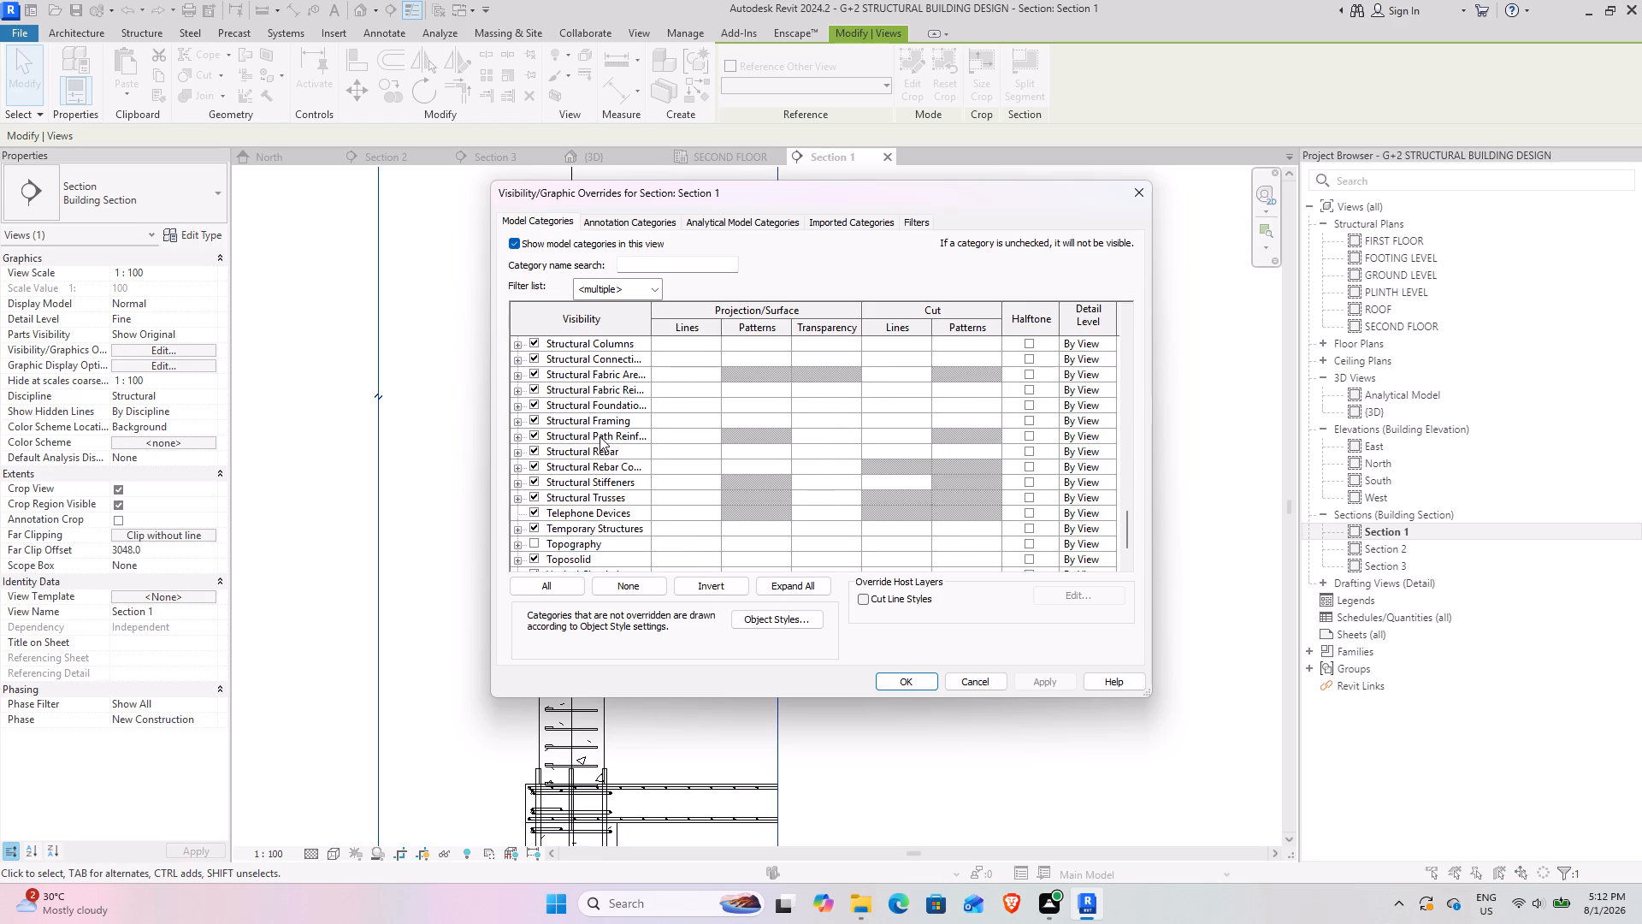
{"action": "scroll", "coordinate": [600, 436], "scroll_direction": "up", "scroll_amount": 3}
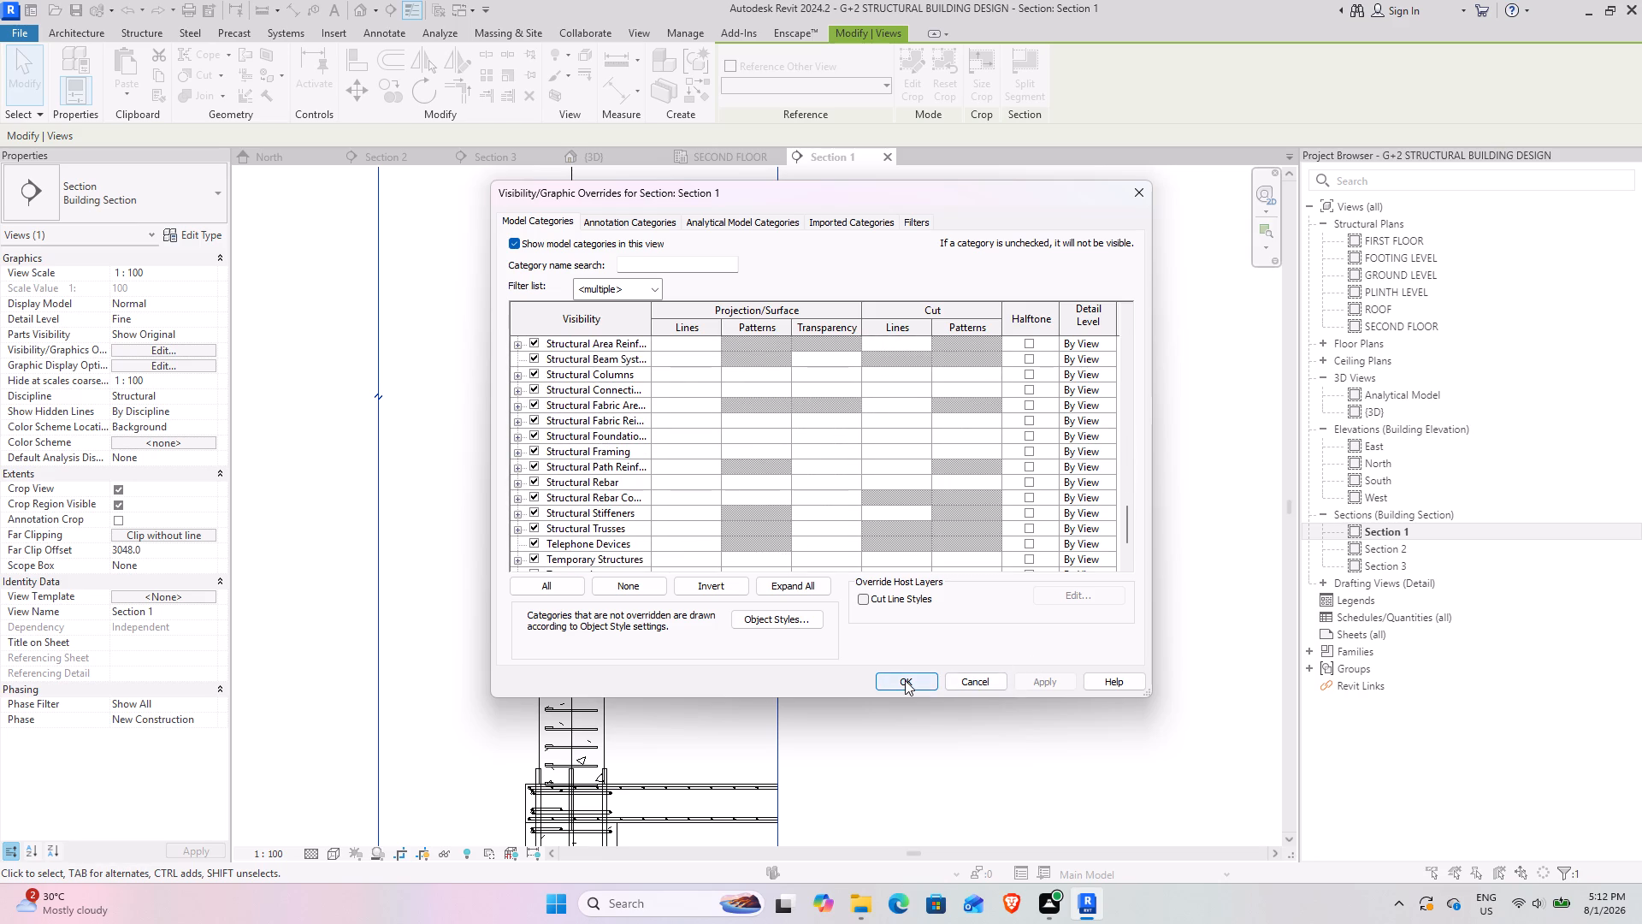
{"action": "left_click", "coordinate": [905, 680]}
Examine the second-floor column in Section 1 from its top down to the slab, checking for its vertical bars.
{"action": "scroll", "coordinate": [703, 404], "scroll_direction": "down", "scroll_amount": 2}
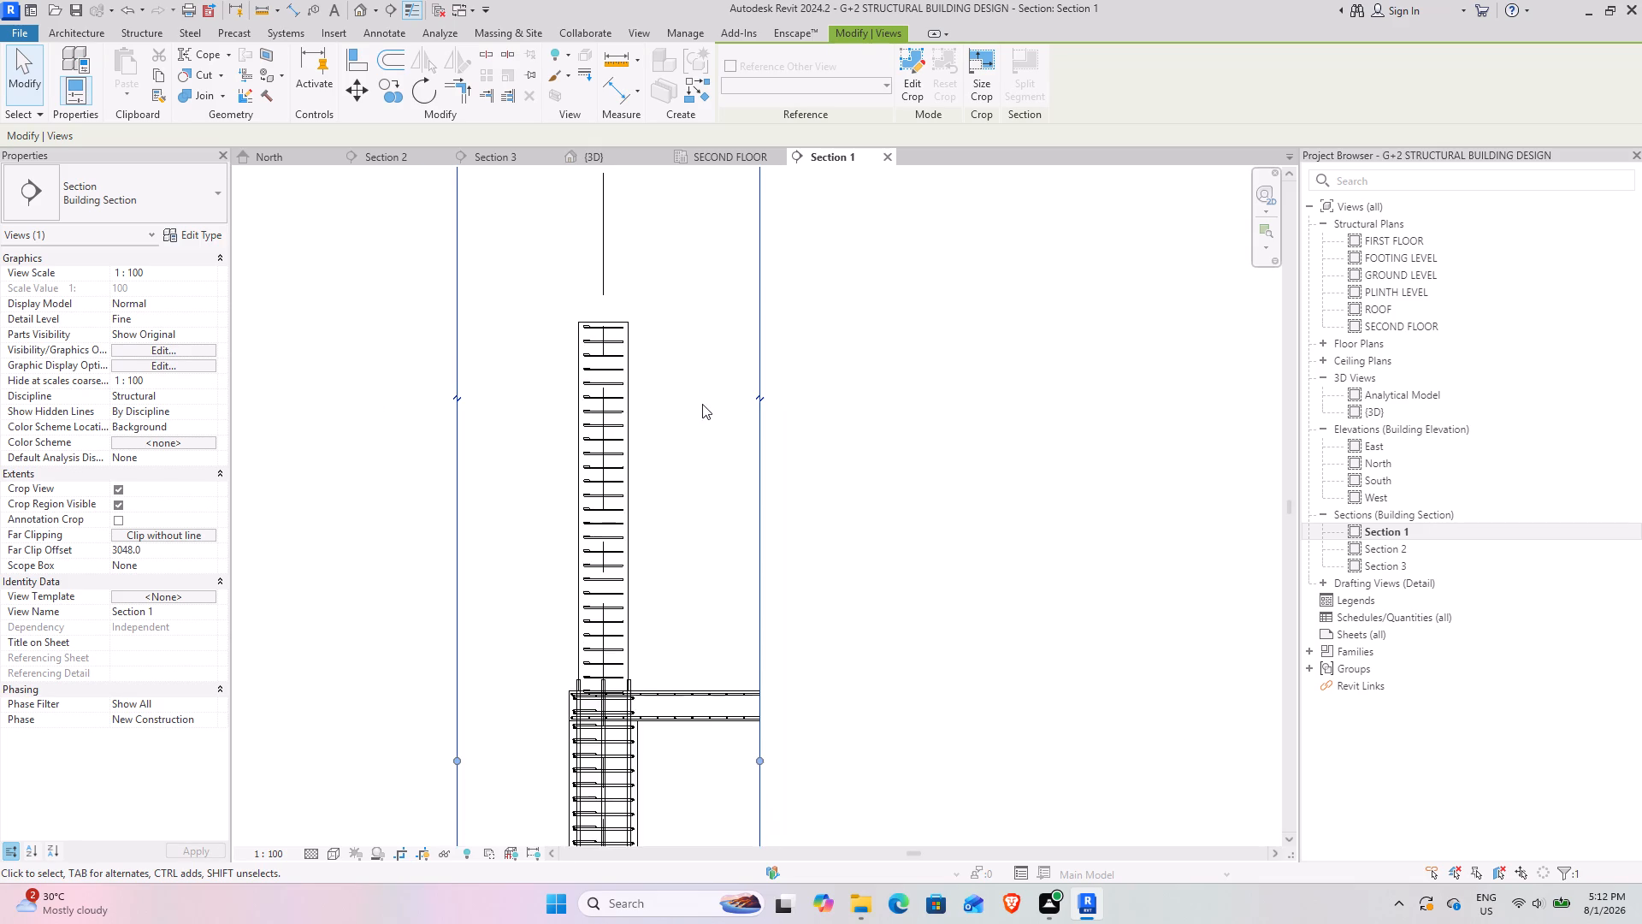
{"action": "middle_click_drag", "start_coordinate": [694, 404], "coordinate": [651, 463]}
{"action": "scroll", "coordinate": [570, 415], "scroll_direction": "up", "scroll_amount": 8}
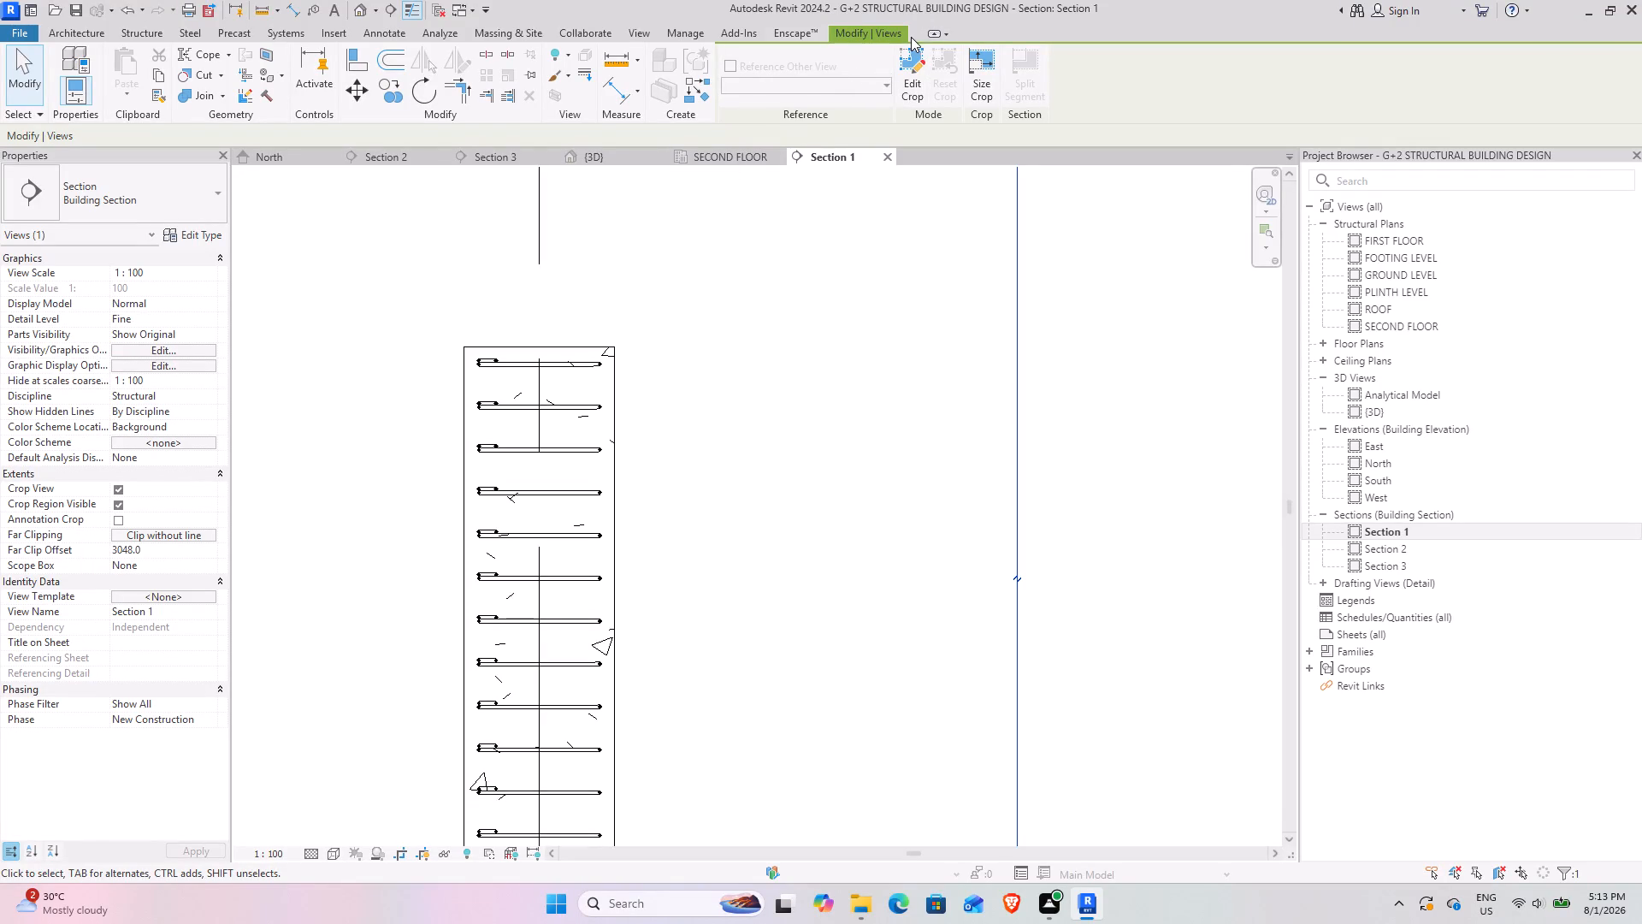
{"action": "left_click", "coordinate": [741, 513]}
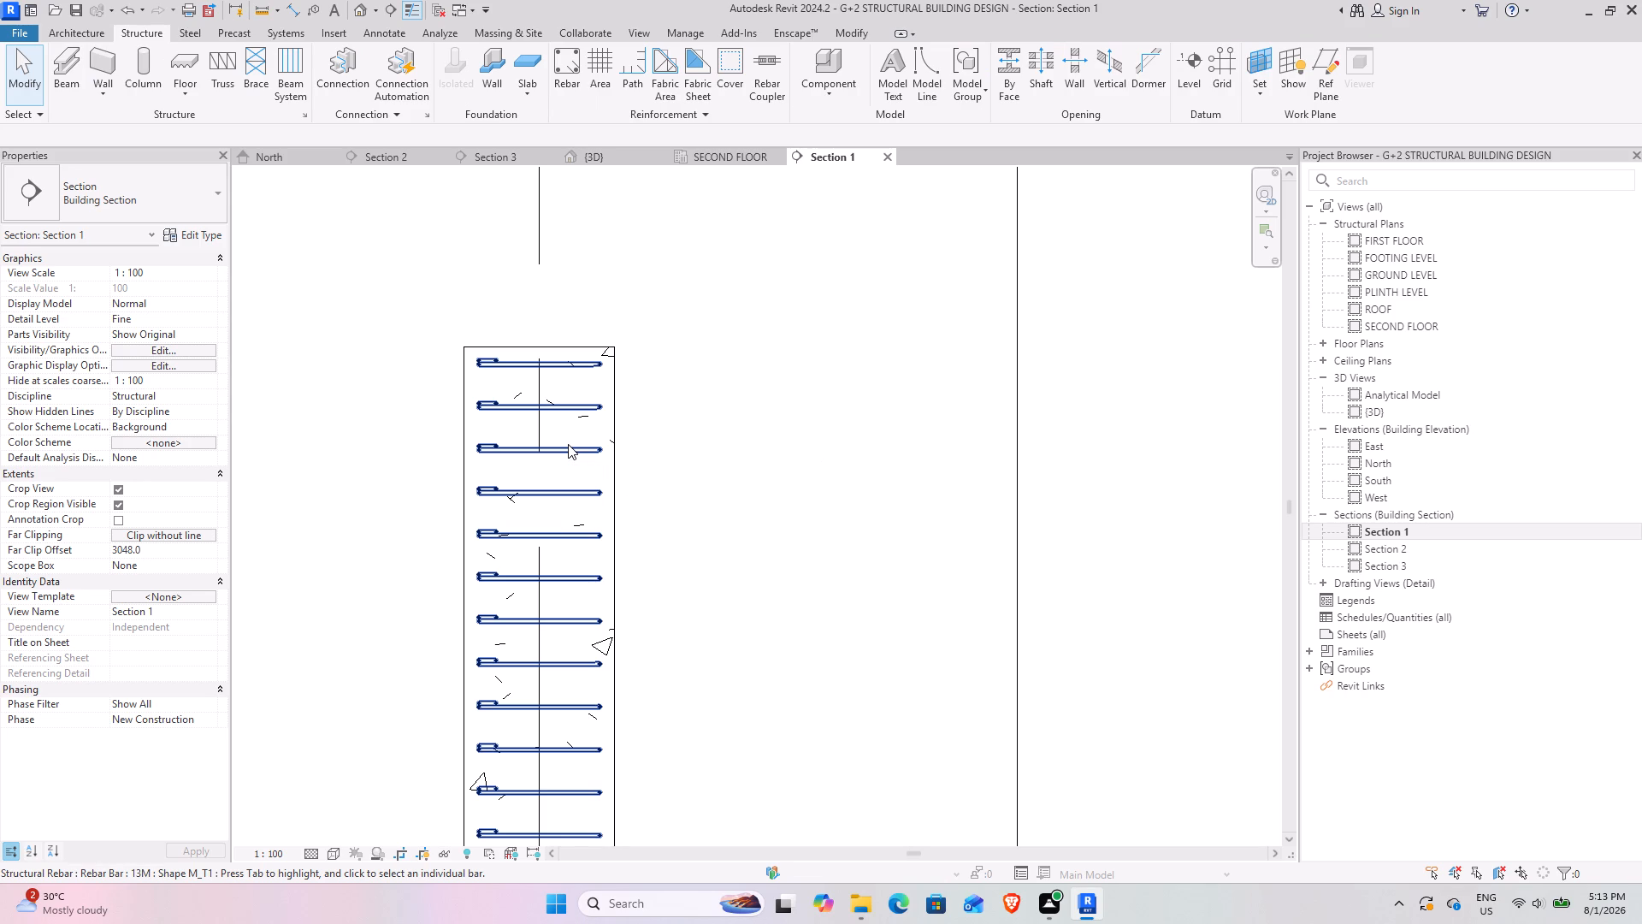
{"action": "scroll", "coordinate": [552, 384], "scroll_direction": "down", "scroll_amount": 3}
{"action": "middle_click_drag", "start_coordinate": [473, 506], "coordinate": [521, 279]}
{"action": "scroll", "coordinate": [473, 506], "scroll_direction": "down", "scroll_amount": 1}
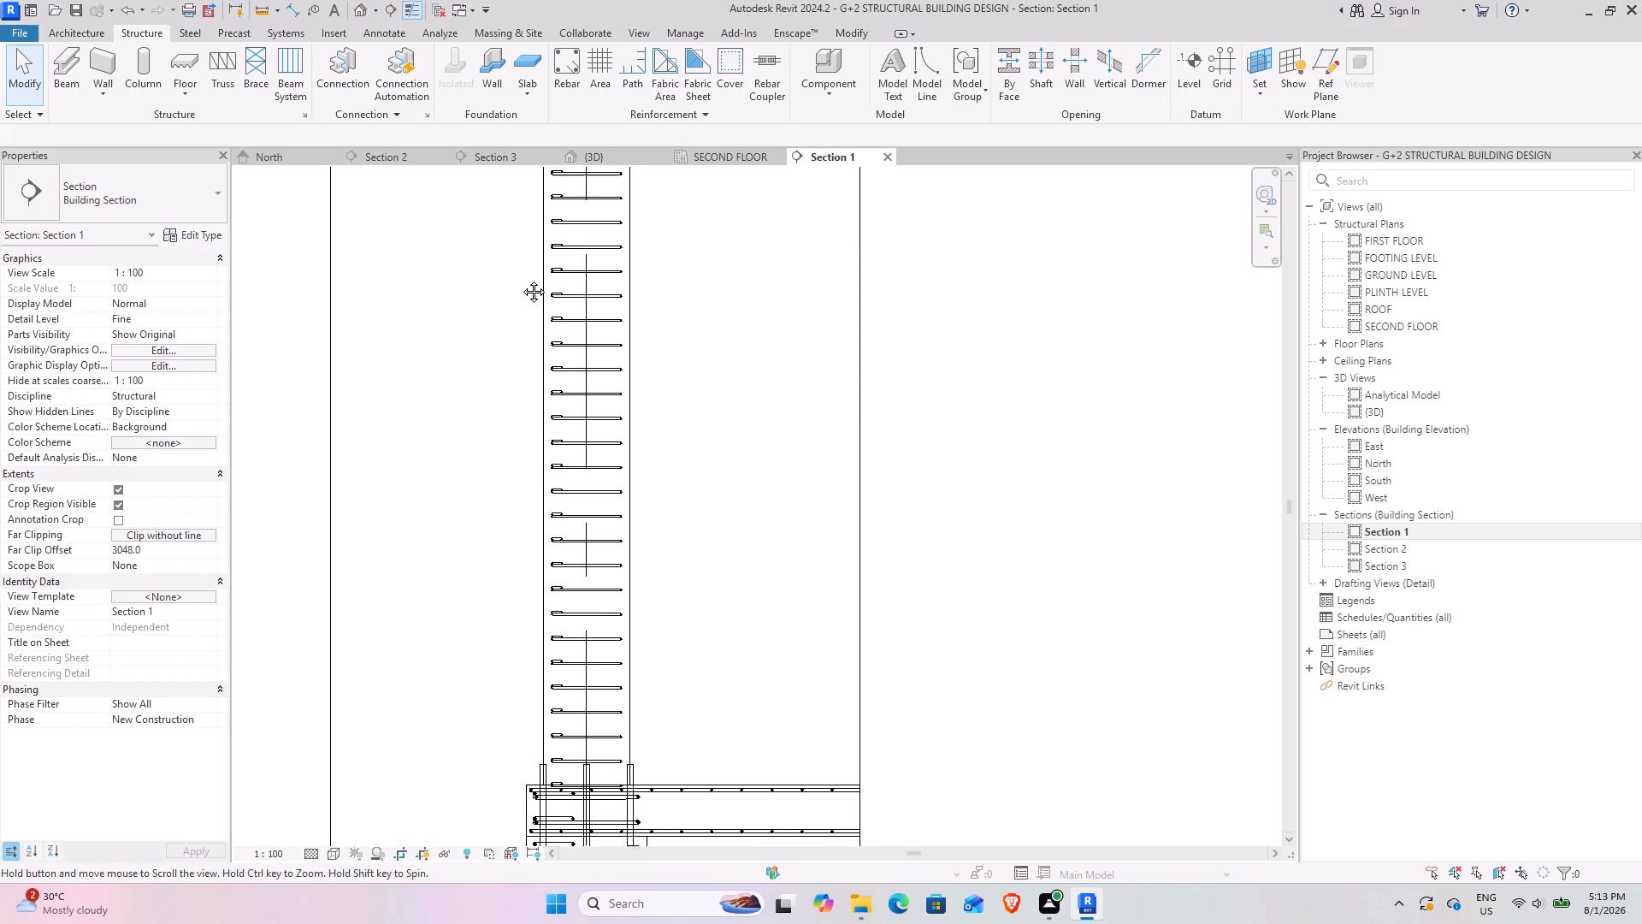
In the 3D view, set one of the column's three-bar 16M vertical sets as unobscured in the Analytical Model view.
{"action": "middle_click_drag", "start_coordinate": [521, 279], "coordinate": [521, 281]}
{"action": "left_click", "coordinate": [605, 594]}
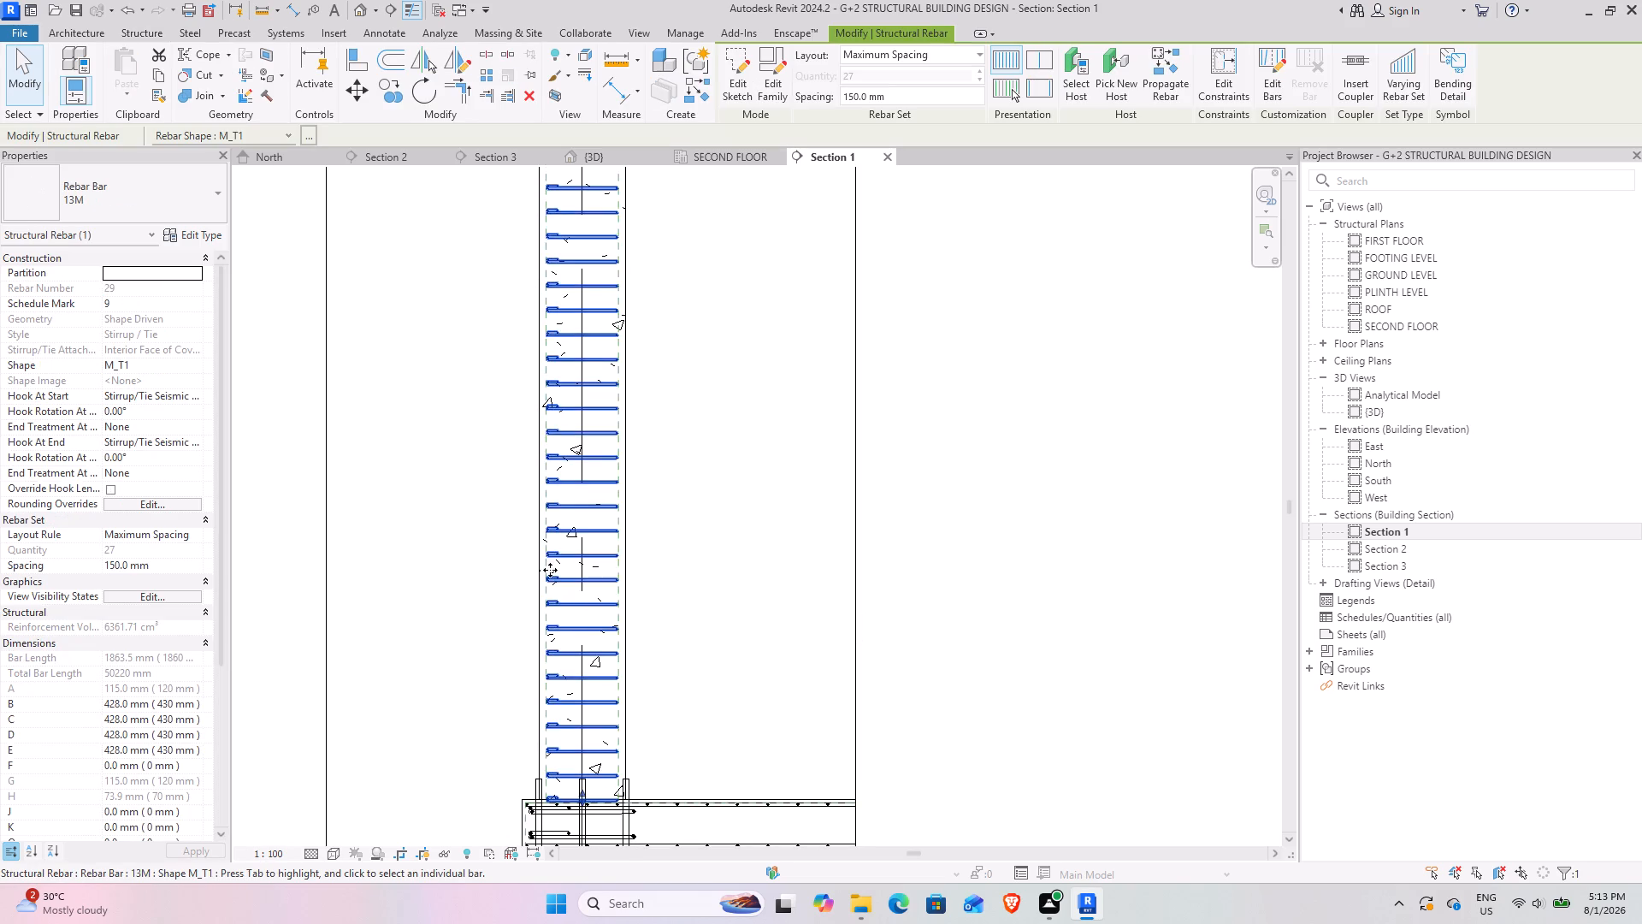
{"action": "left_click", "coordinate": [603, 163]}
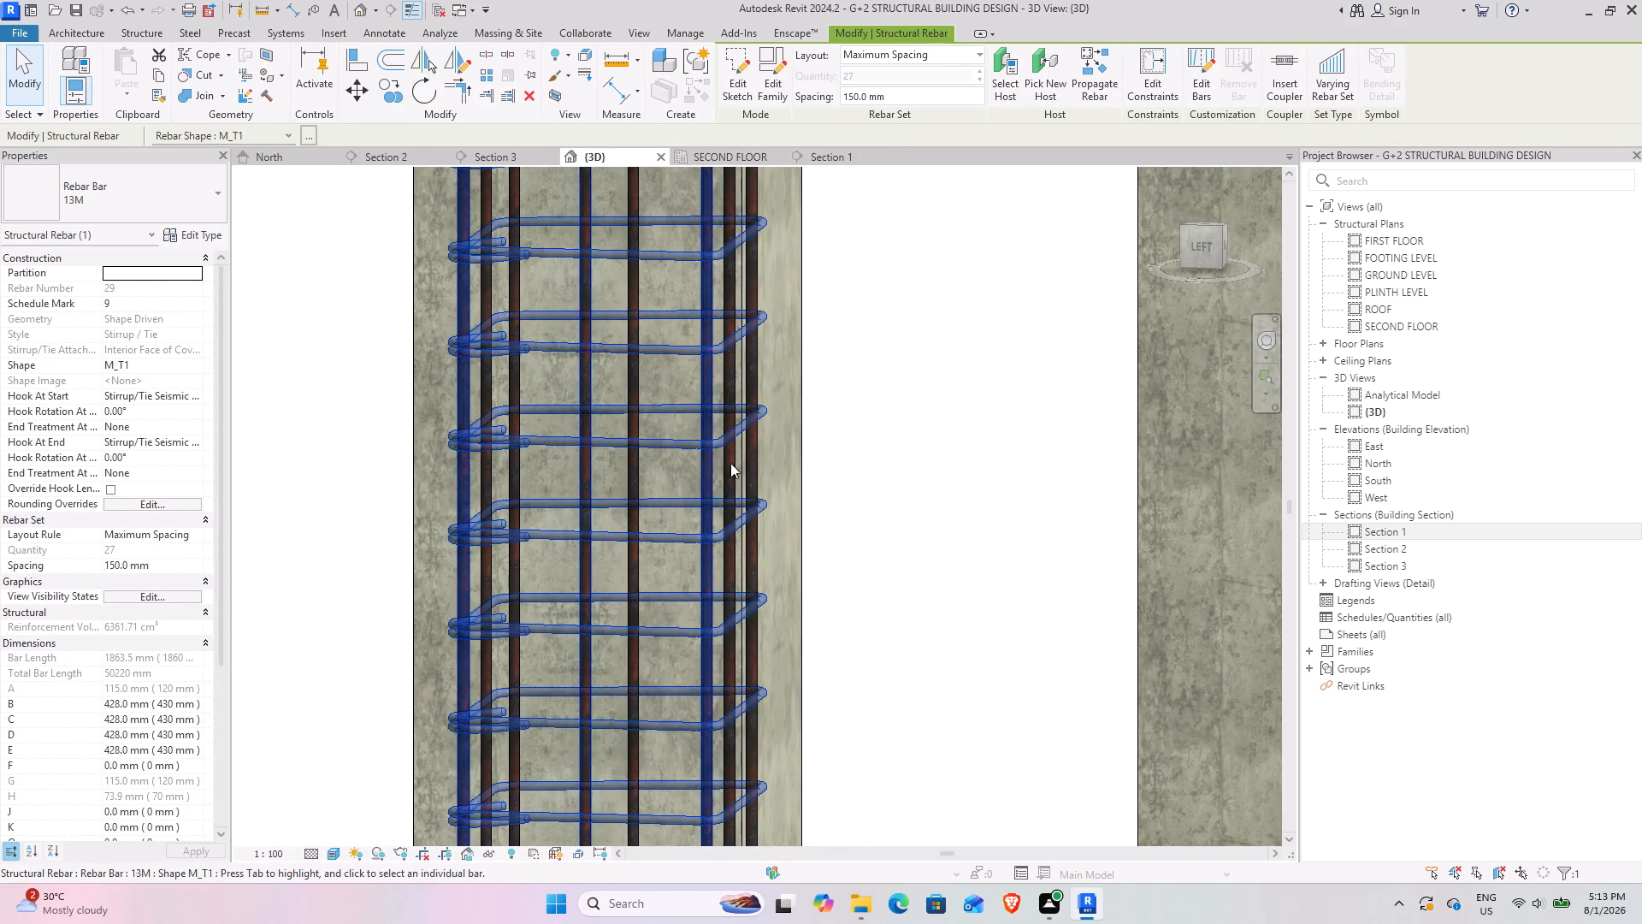
{"action": "left_click", "coordinate": [460, 418]}
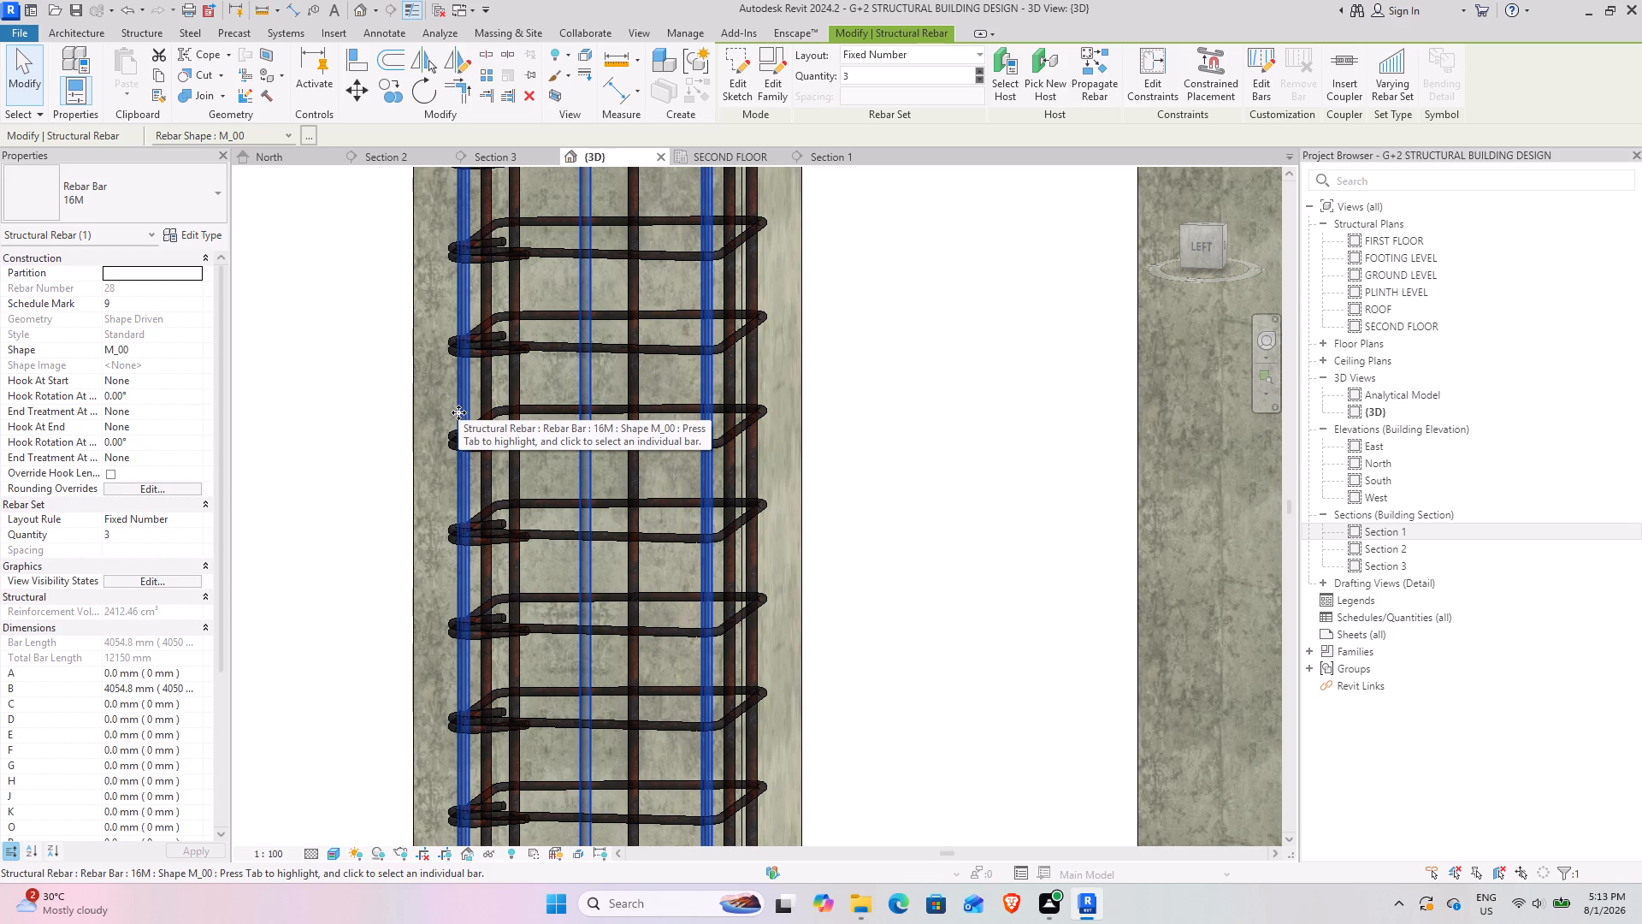
{"action": "left_click", "coordinate": [166, 586]}
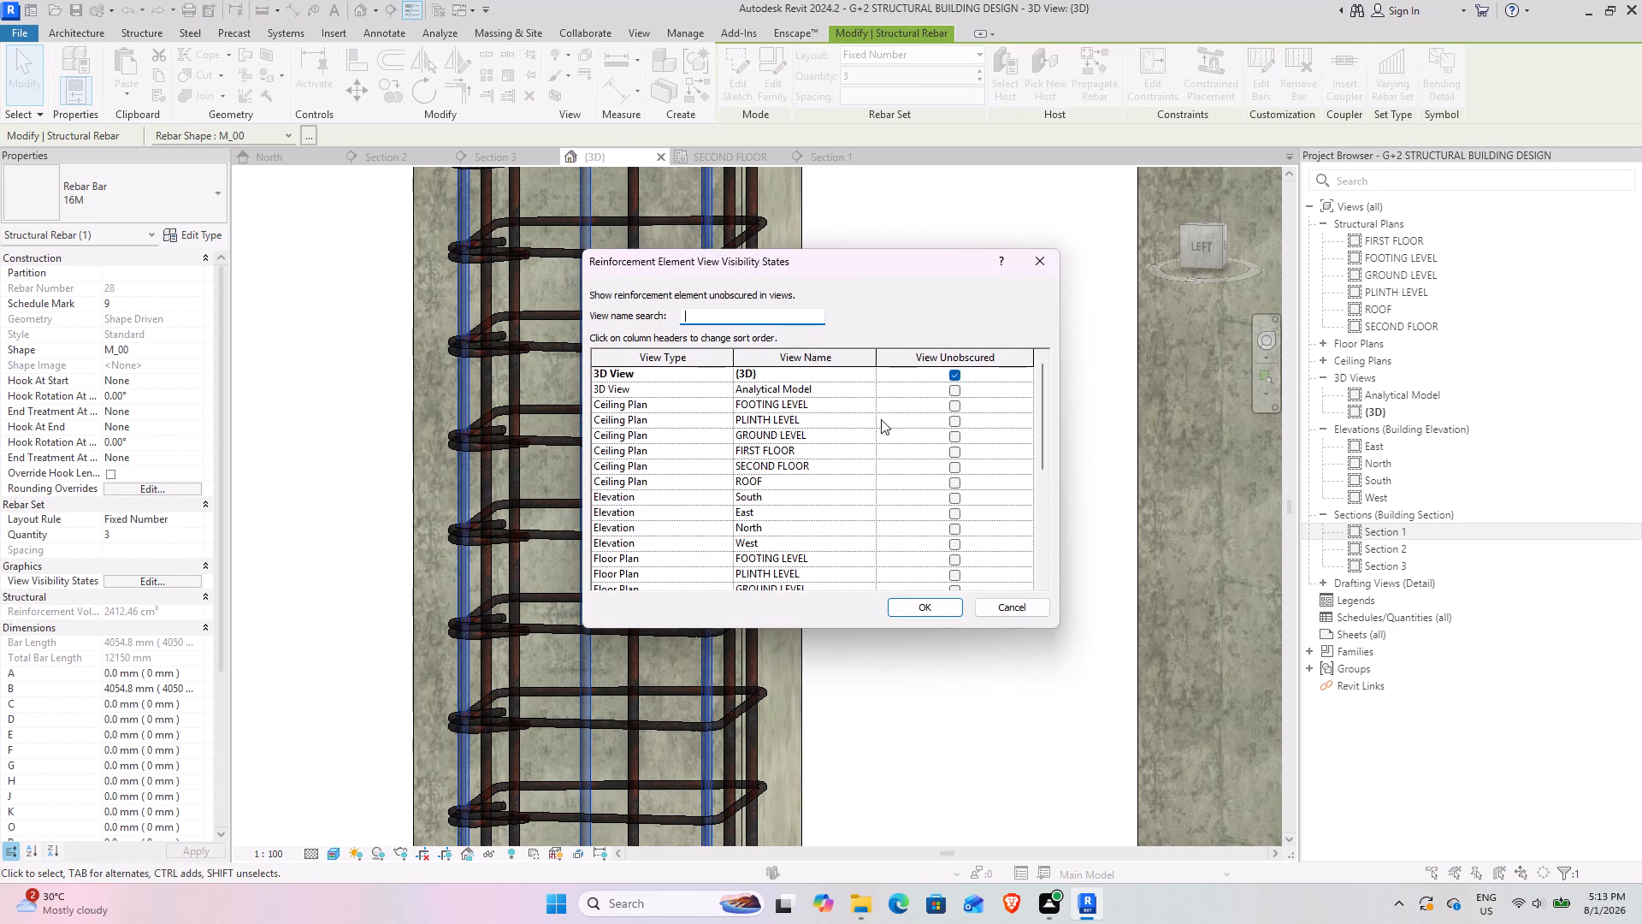
{"action": "left_click", "coordinate": [949, 390]}
{"action": "left_click", "coordinate": [907, 603]}
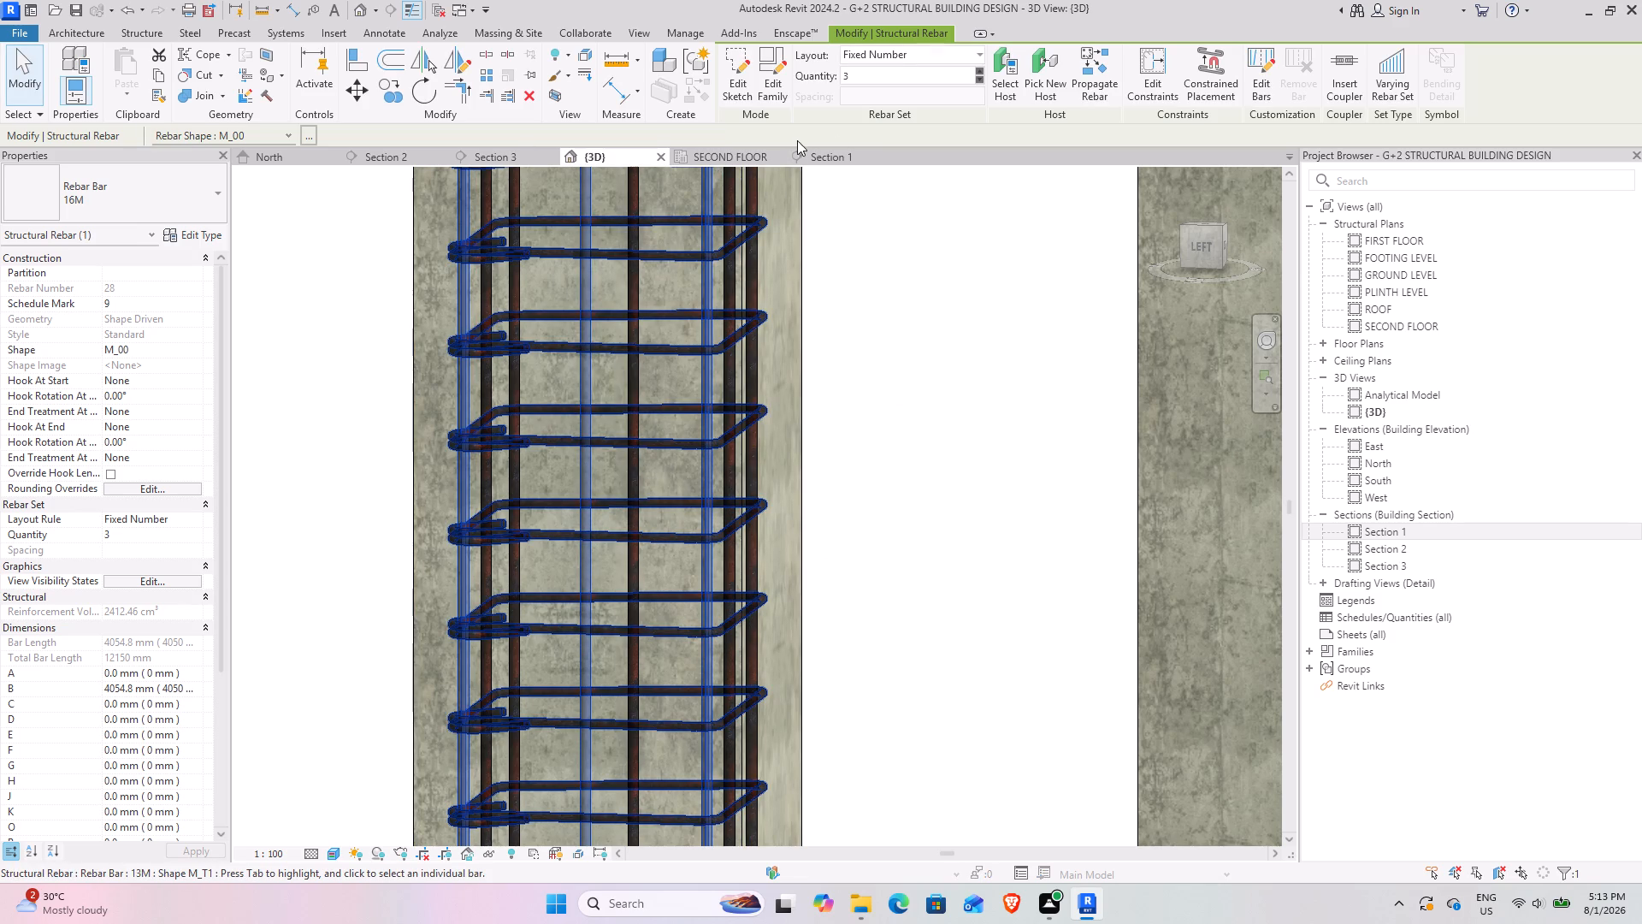
Examine the second-floor column in Section 1 for its vertical bars, from the slab junction up to its top.
{"action": "left_click", "coordinate": [833, 149]}
{"action": "left_click", "coordinate": [683, 479]}
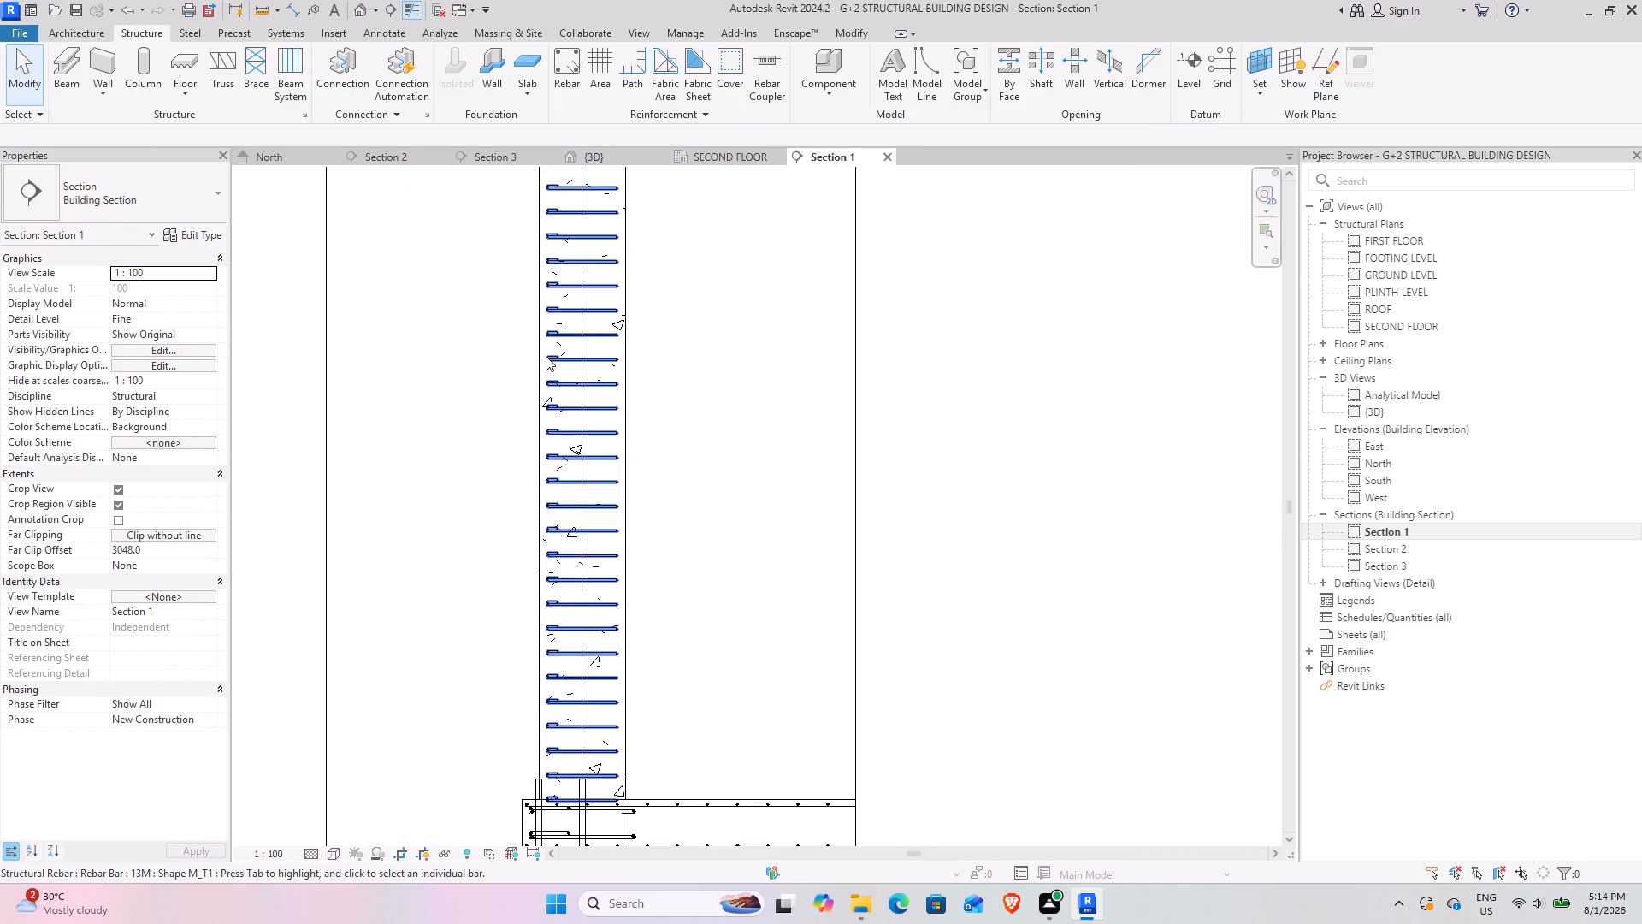
{"action": "scroll", "coordinate": [546, 356], "scroll_direction": "up", "scroll_amount": 8}
{"action": "scroll", "coordinate": [613, 591], "scroll_direction": "down", "scroll_amount": 5}
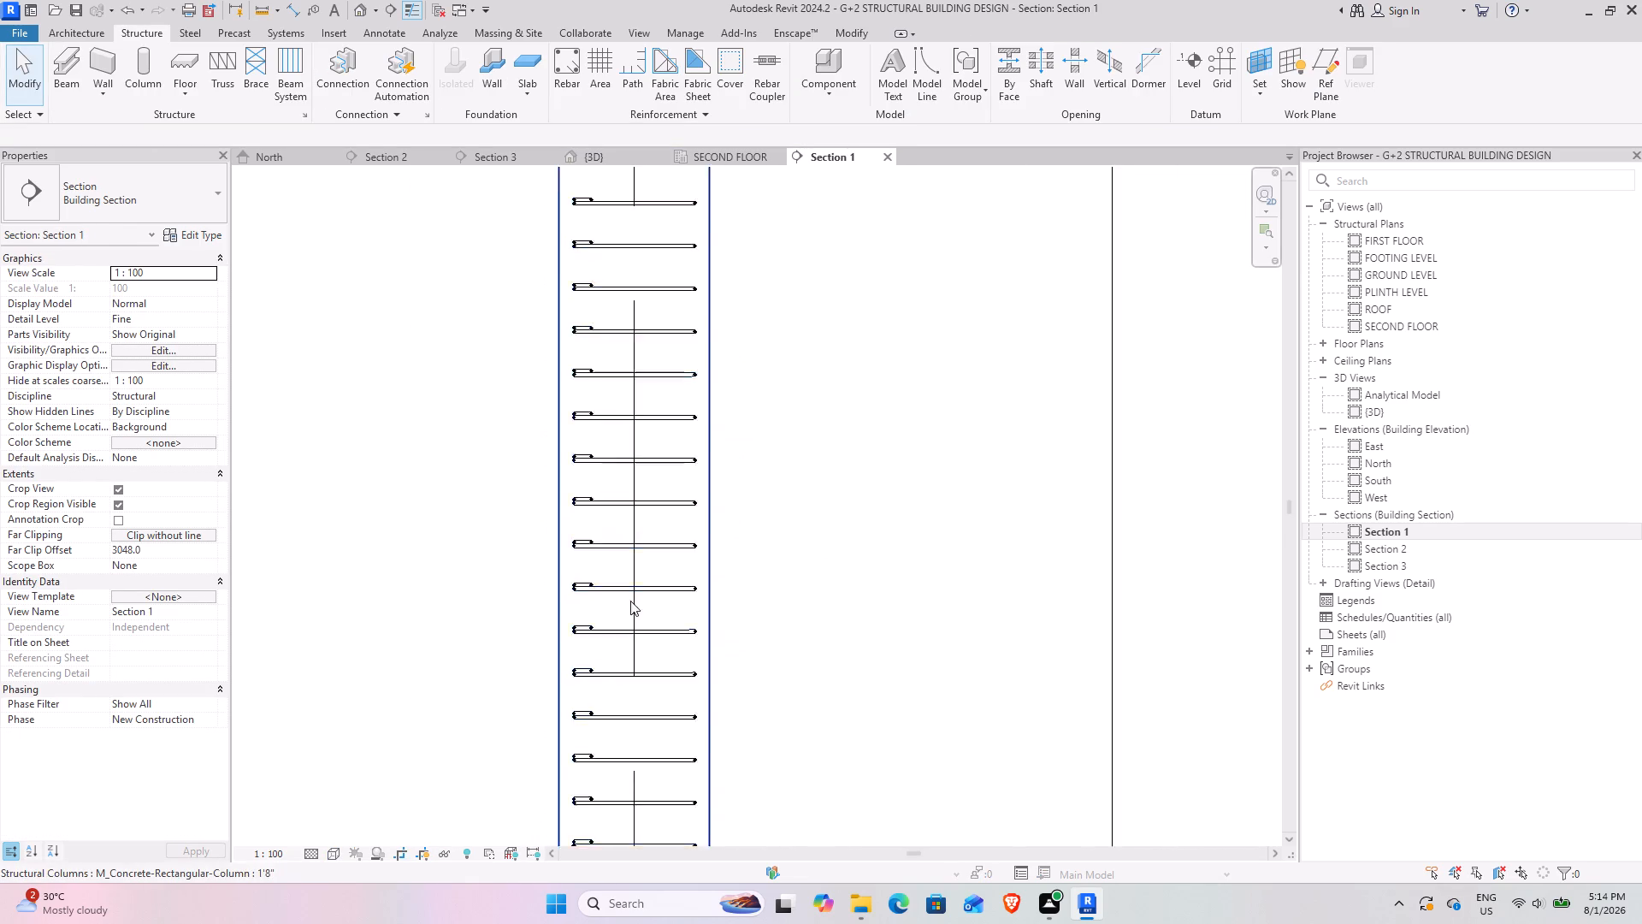
{"action": "scroll", "coordinate": [630, 601], "scroll_direction": "down", "scroll_amount": 3}
{"action": "middle_click_drag", "start_coordinate": [570, 566], "coordinate": [575, 339]}
{"action": "scroll", "coordinate": [658, 765], "scroll_direction": "up", "scroll_amount": 5}
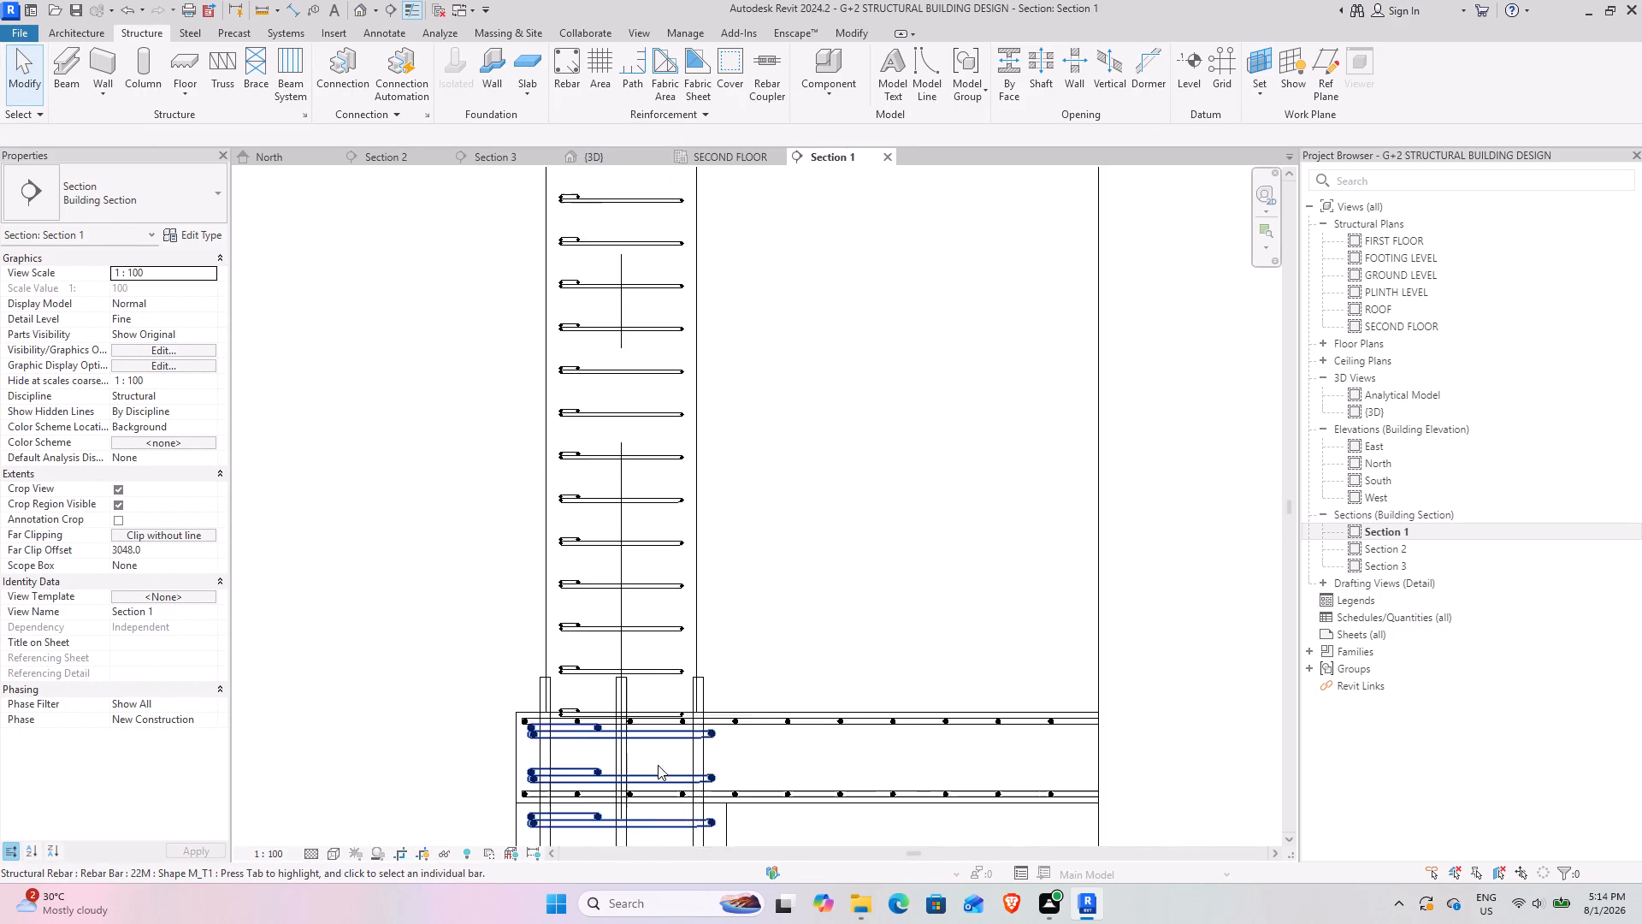
{"action": "scroll", "coordinate": [658, 765], "scroll_direction": "up", "scroll_amount": 3}
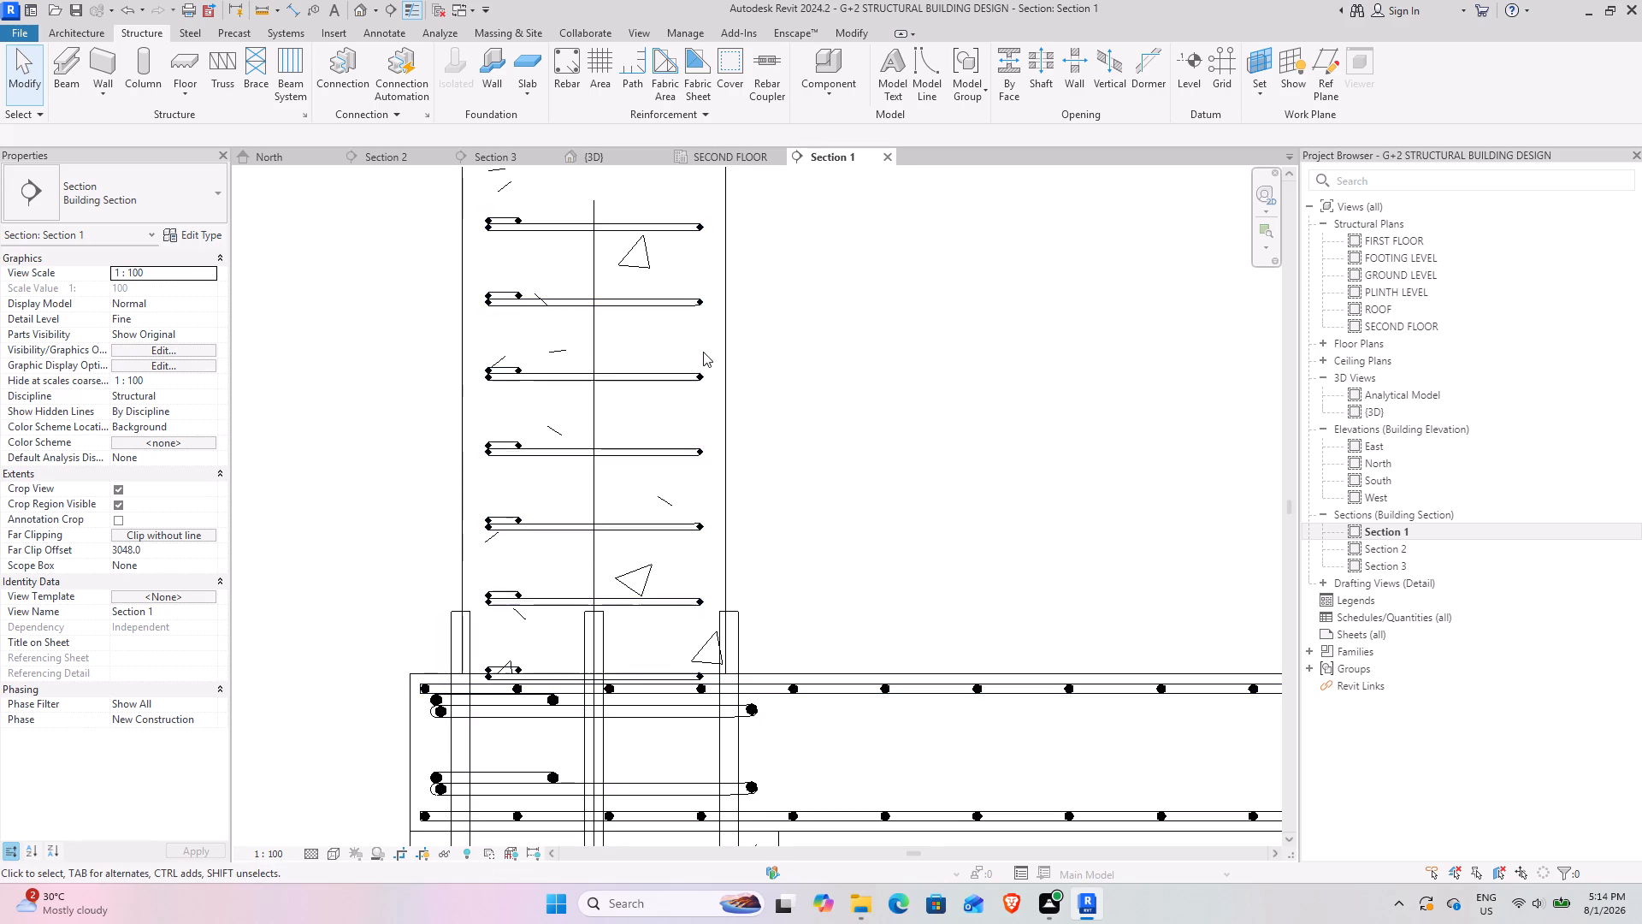
{"action": "scroll", "coordinate": [703, 346], "scroll_direction": "down", "scroll_amount": 10}
{"action": "middle_click_drag", "start_coordinate": [836, 313], "coordinate": [552, 599]}
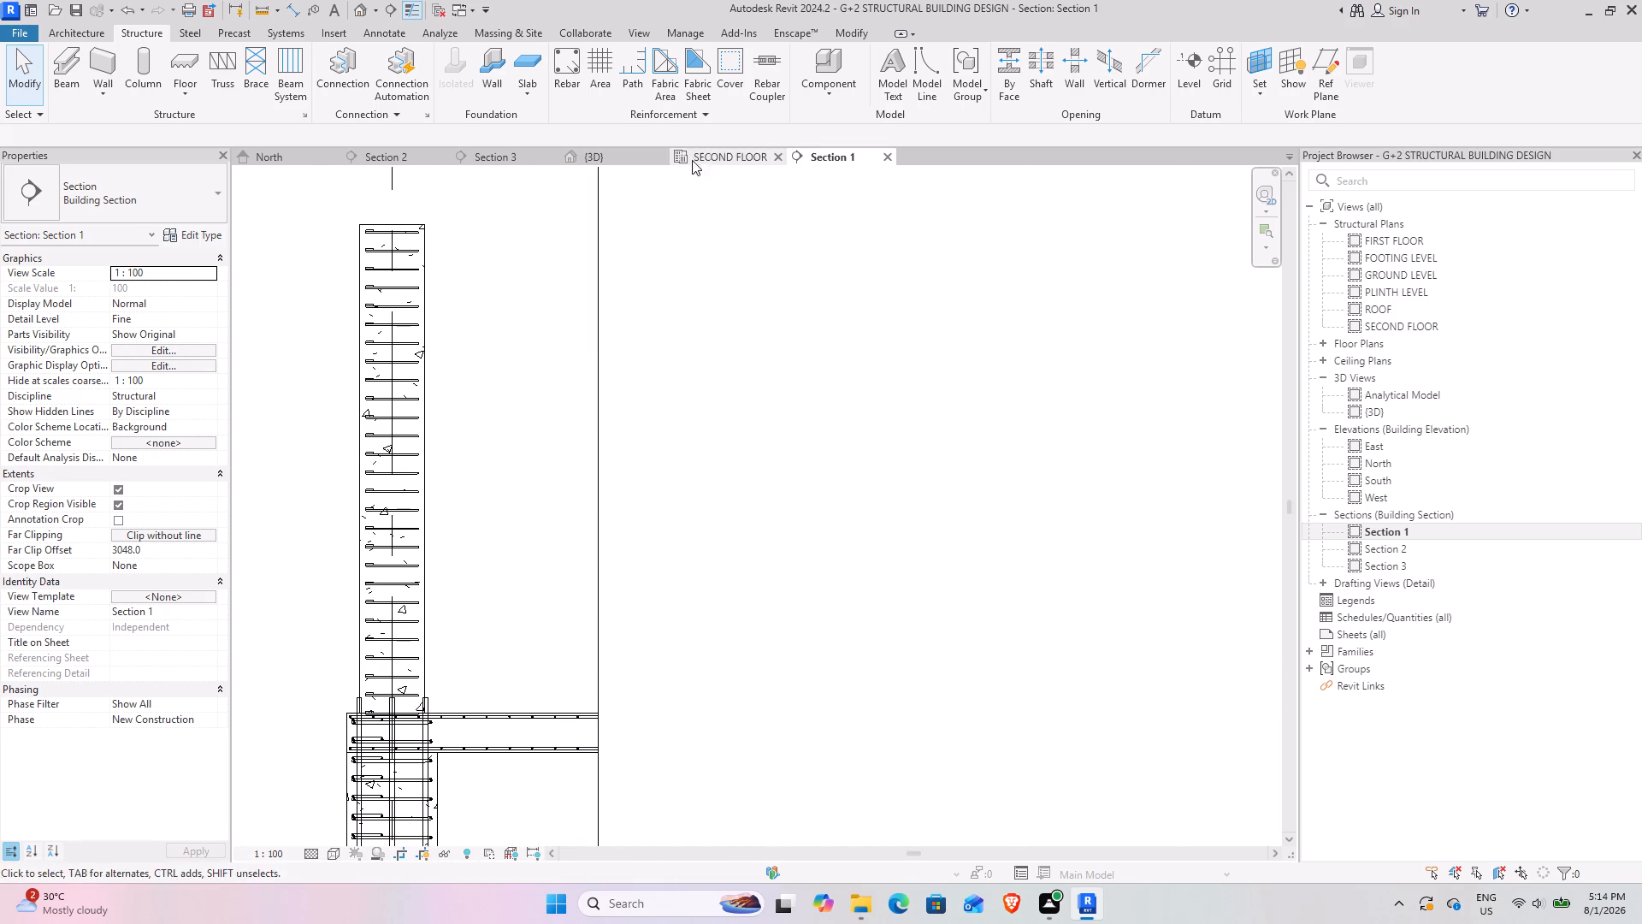
In the SECOND FLOOR plan, move the column's right-side three-bar 16M set to about 65.6 mm from the upper face.
{"action": "left_click", "coordinate": [706, 157]}
{"action": "left_click", "coordinate": [924, 382]}
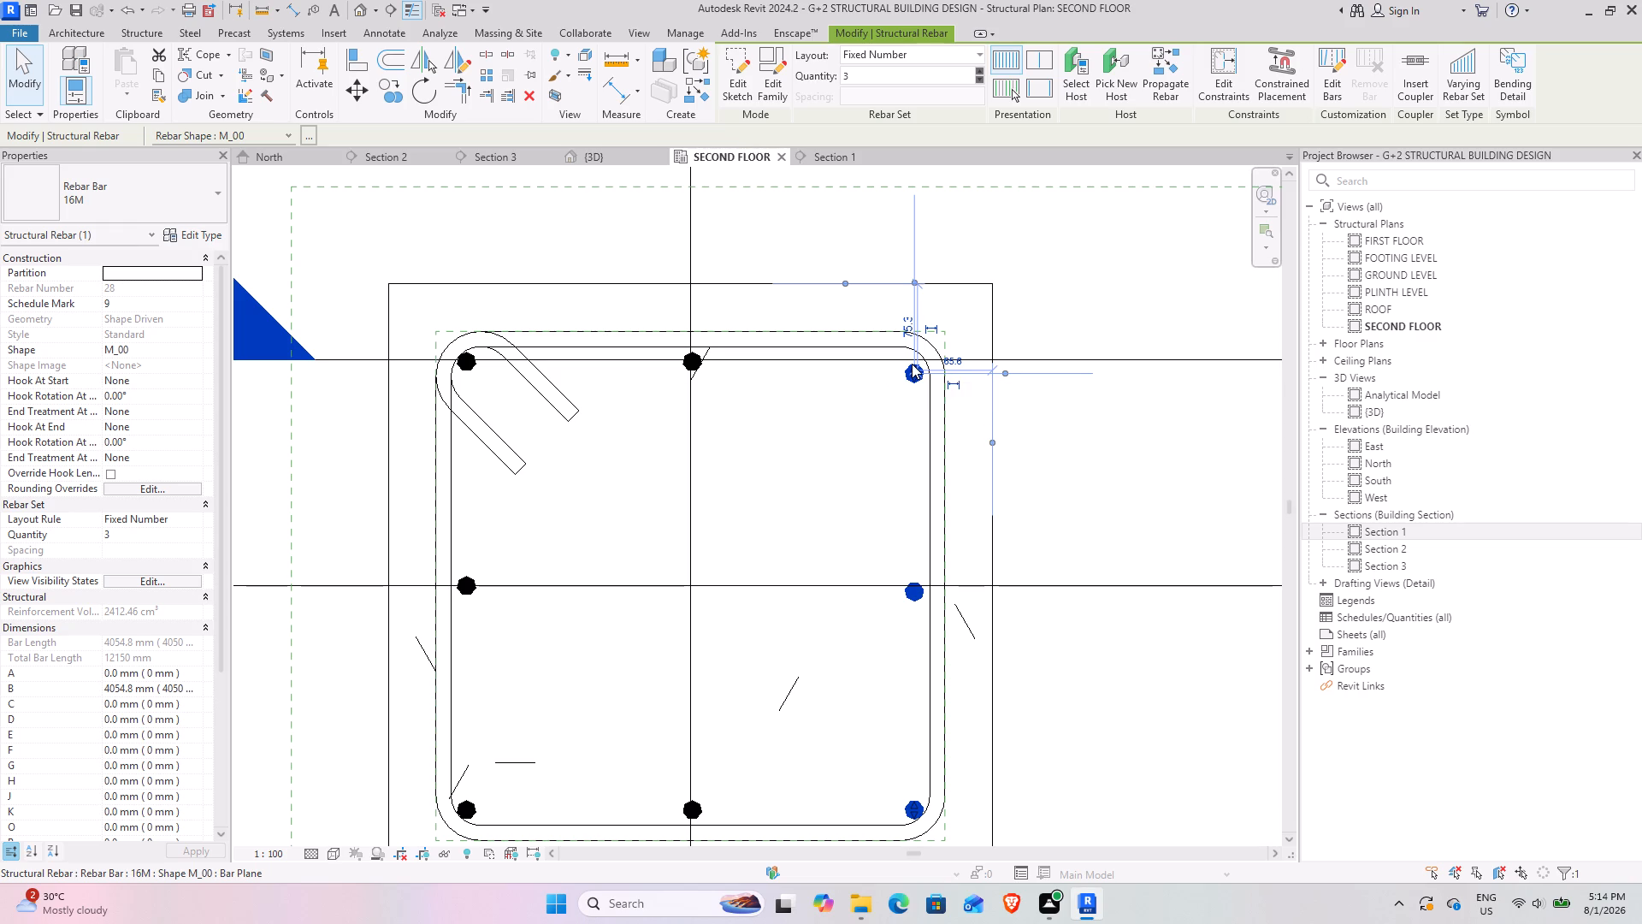
{"action": "left_click_drag", "start_coordinate": [912, 364], "coordinate": [917, 329]}
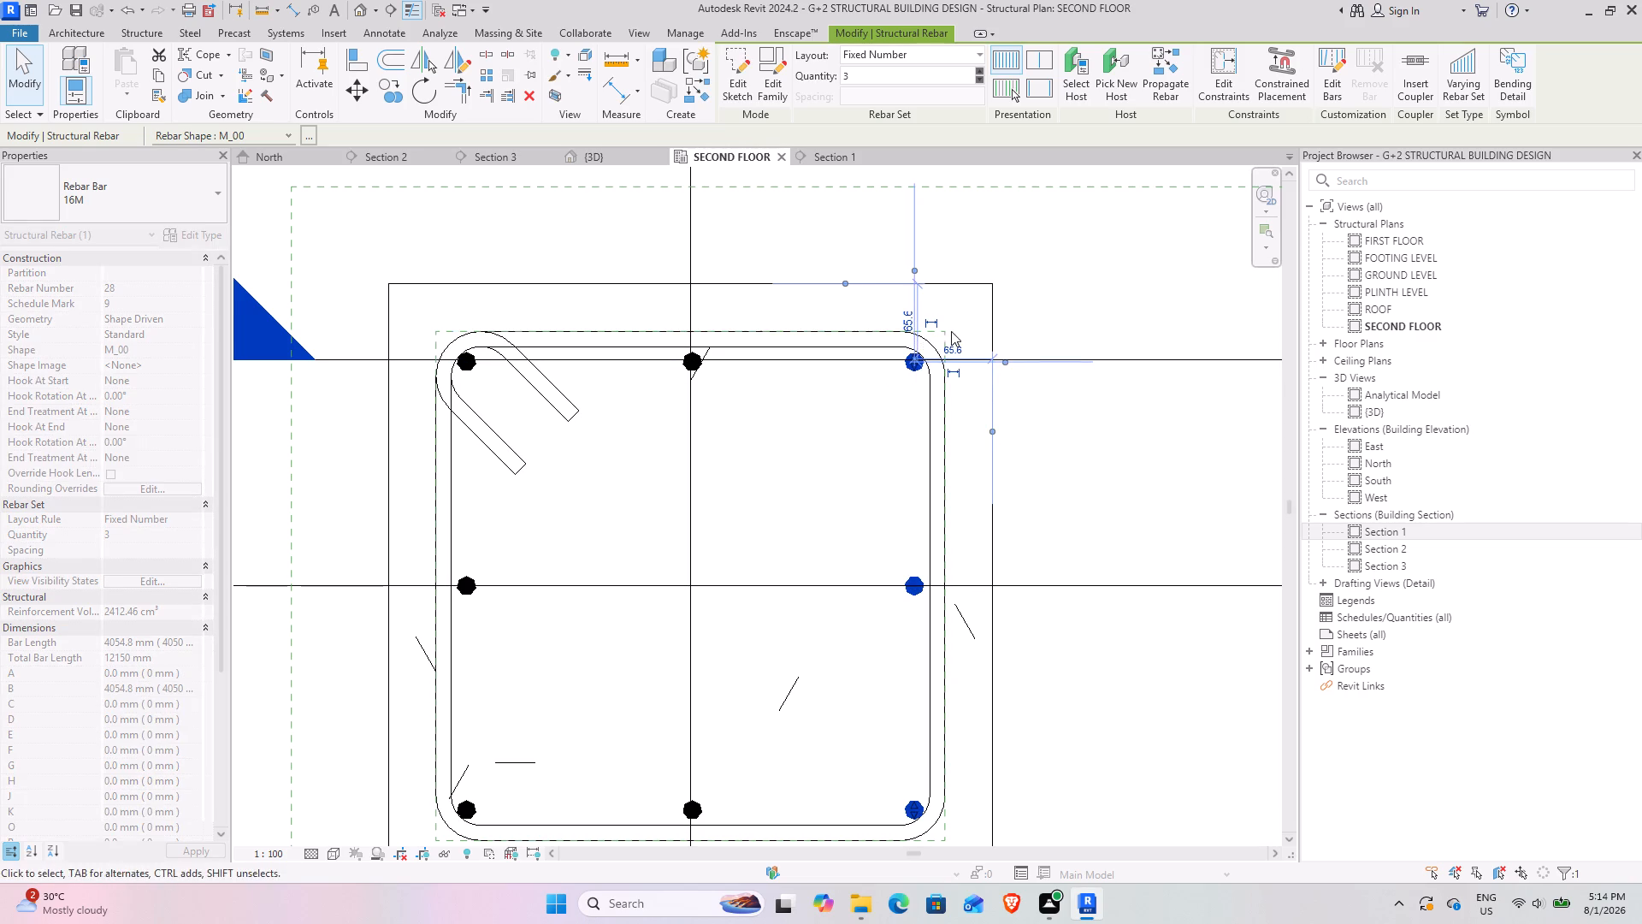
Set the right-side three-bar 16M set as unobscured in the Analytical Model view after checking the column in Section 1.
{"action": "left_click", "coordinate": [615, 159]}
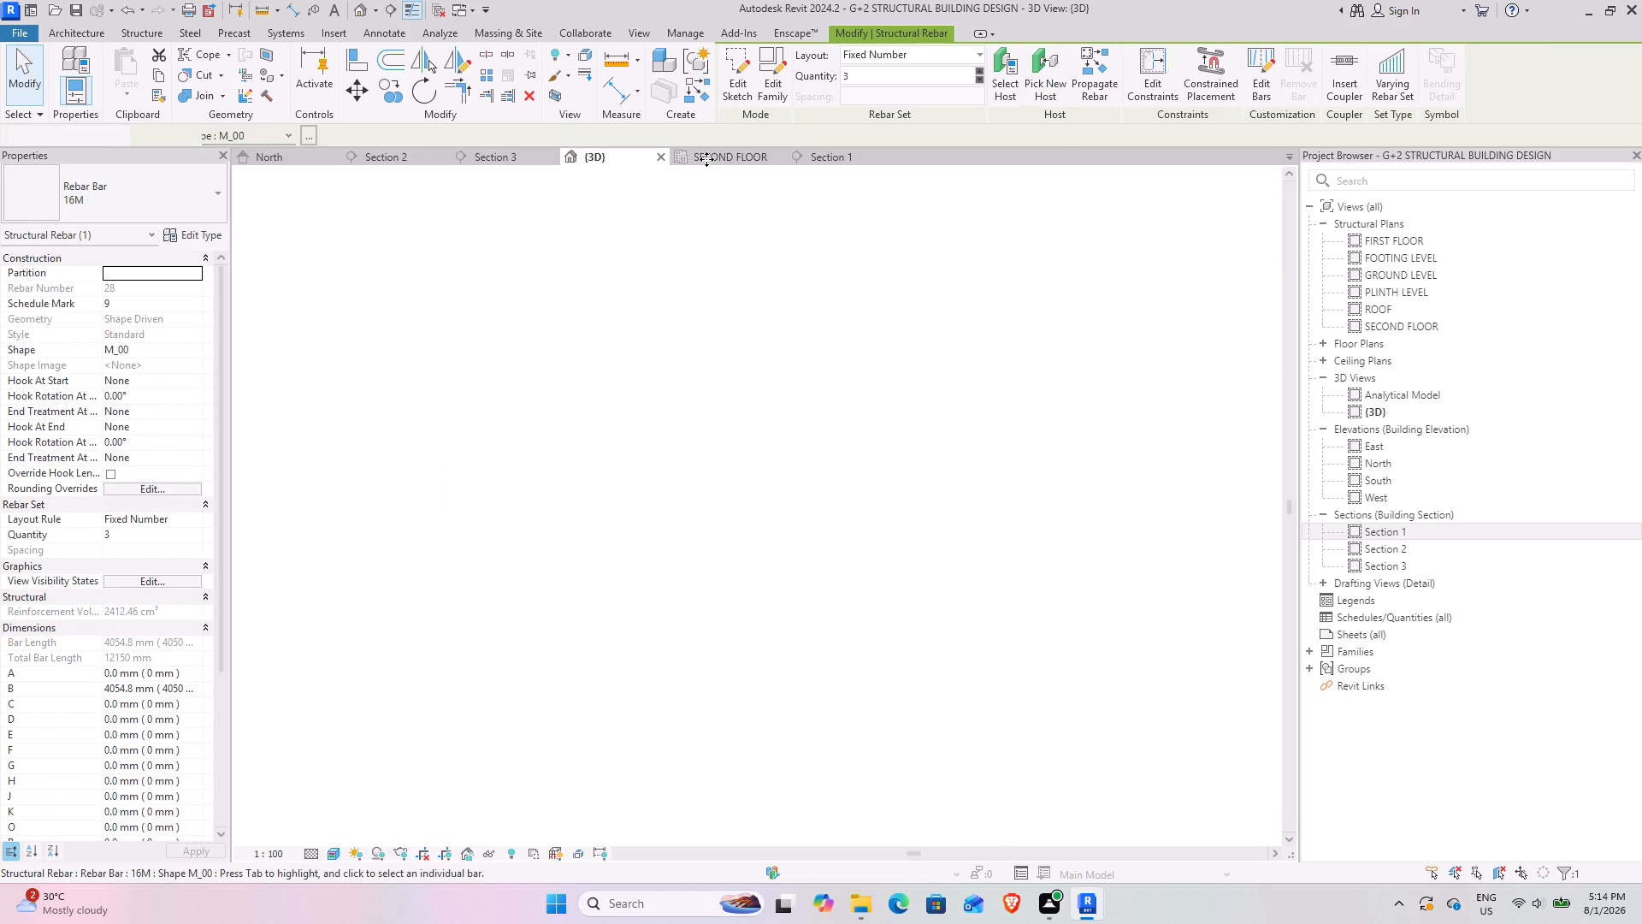
{"action": "left_click", "coordinate": [828, 159]}
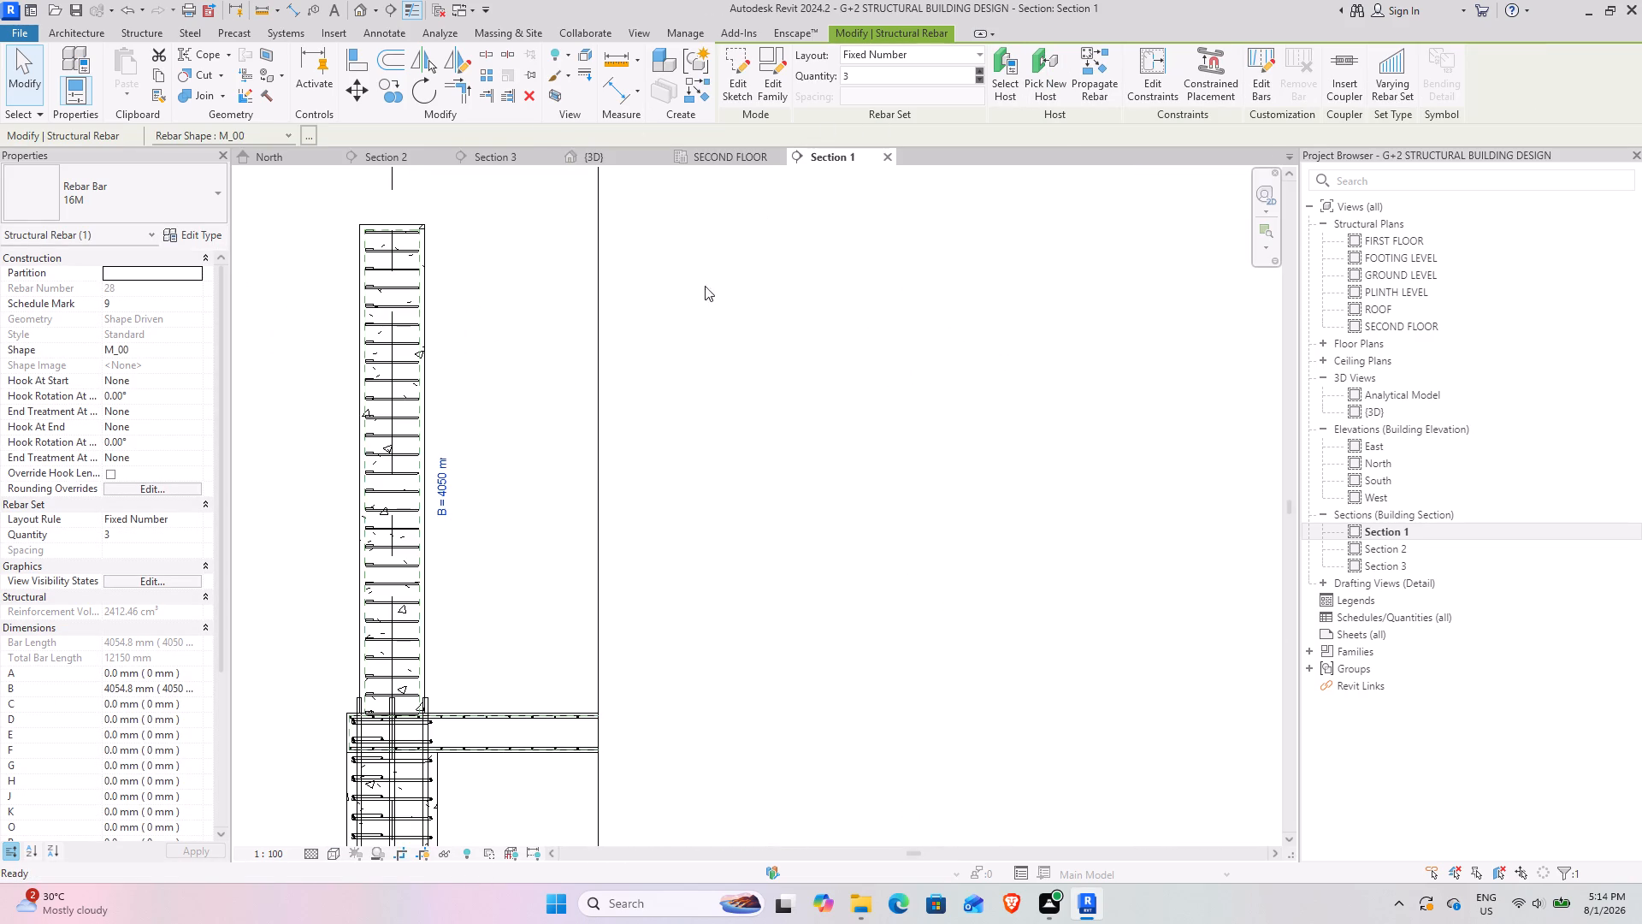
{"action": "scroll", "coordinate": [405, 252], "scroll_direction": "up", "scroll_amount": 4}
{"action": "middle_click_drag", "start_coordinate": [422, 377], "coordinate": [735, 434]}
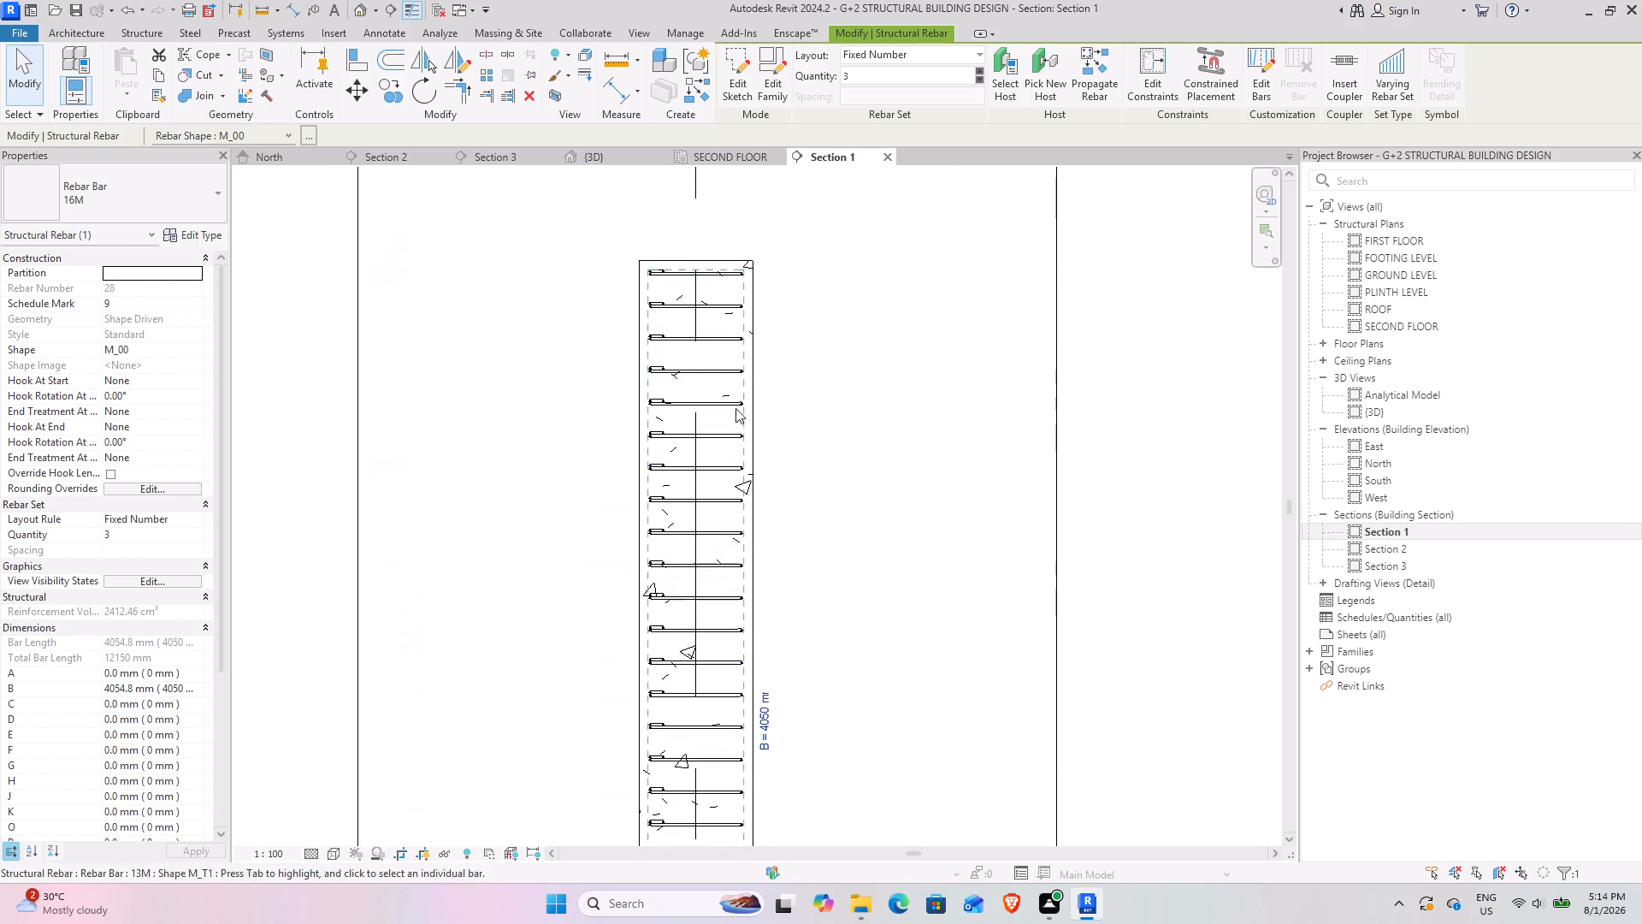
{"action": "scroll", "coordinate": [751, 288], "scroll_direction": "up", "scroll_amount": 8}
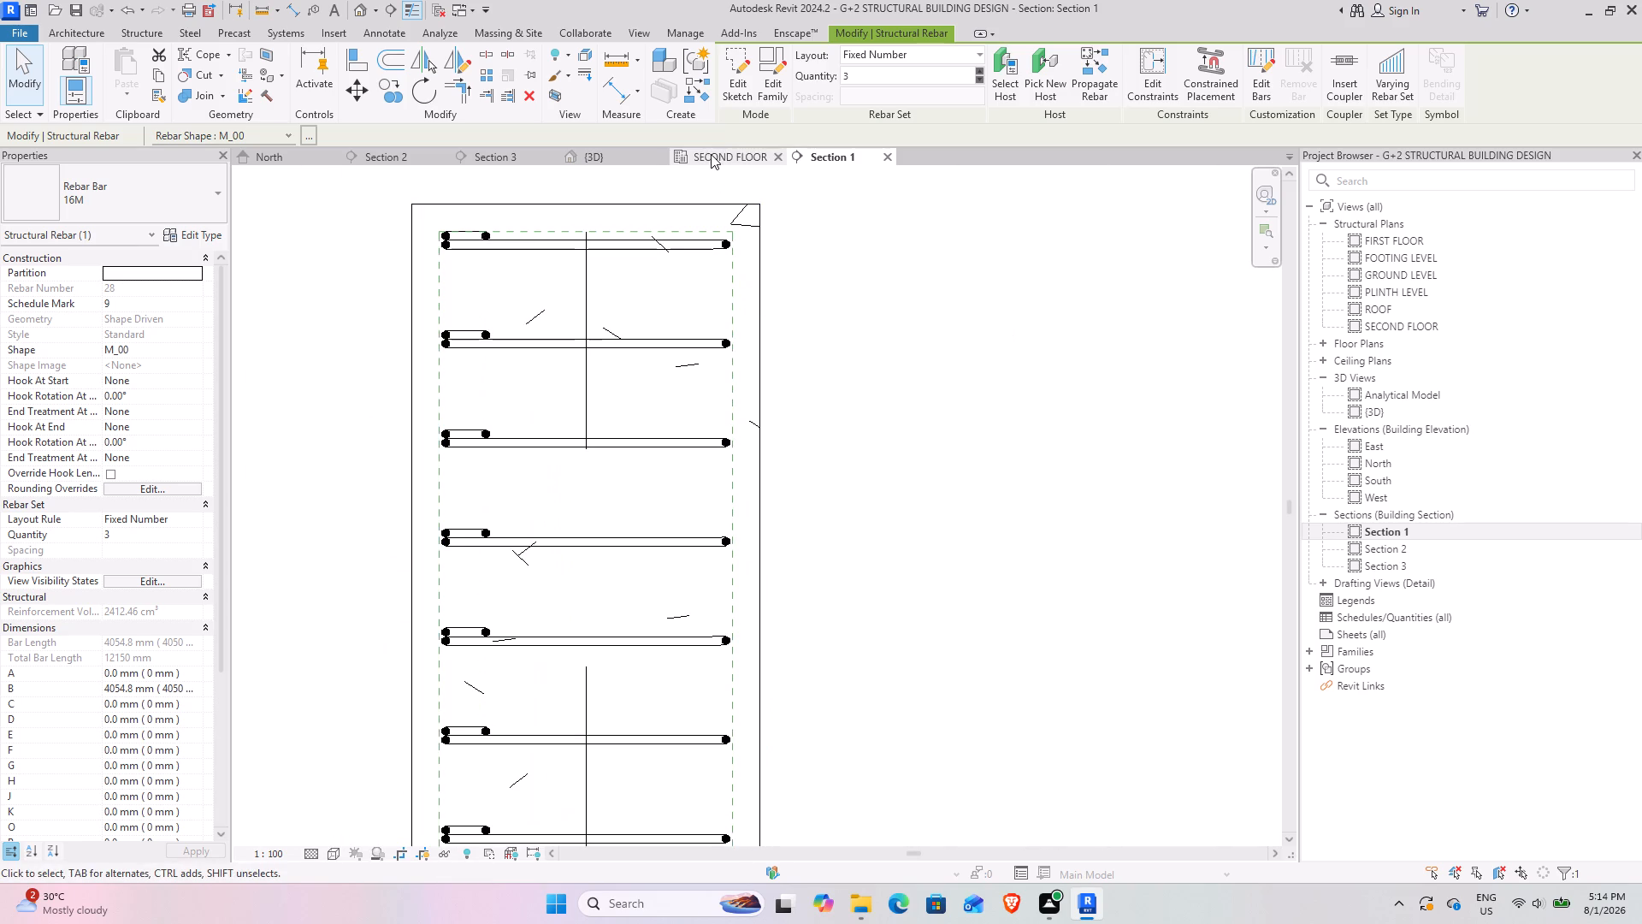
{"action": "left_click", "coordinate": [707, 154]}
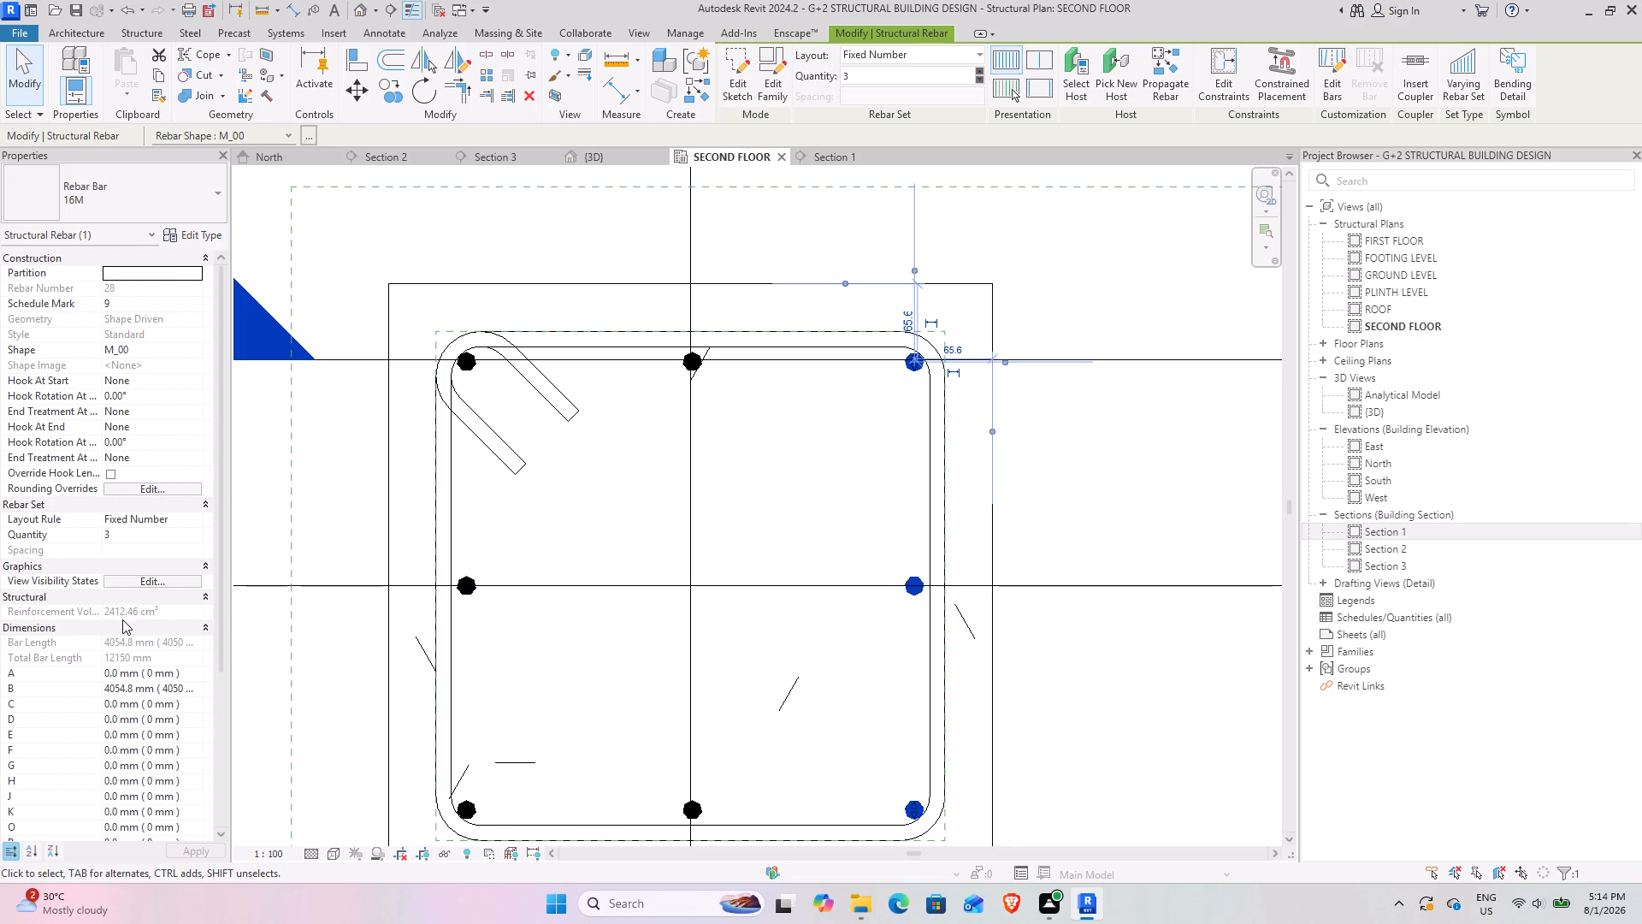
{"action": "left_click", "coordinate": [143, 574]}
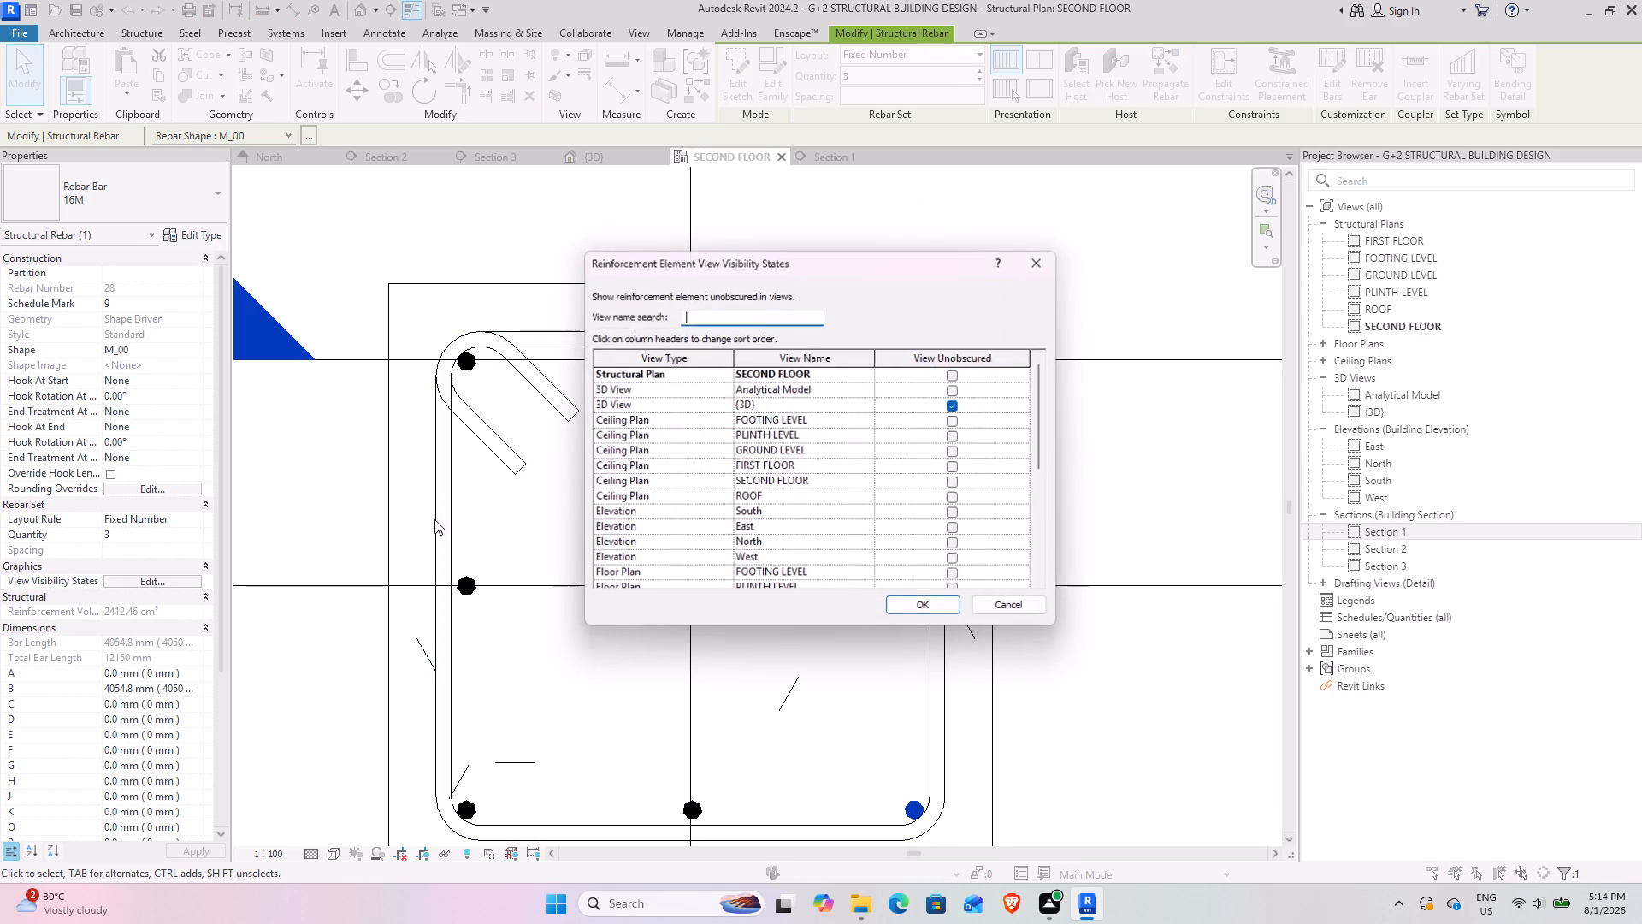
{"action": "left_click", "coordinate": [957, 387]}
{"action": "left_click", "coordinate": [924, 609]}
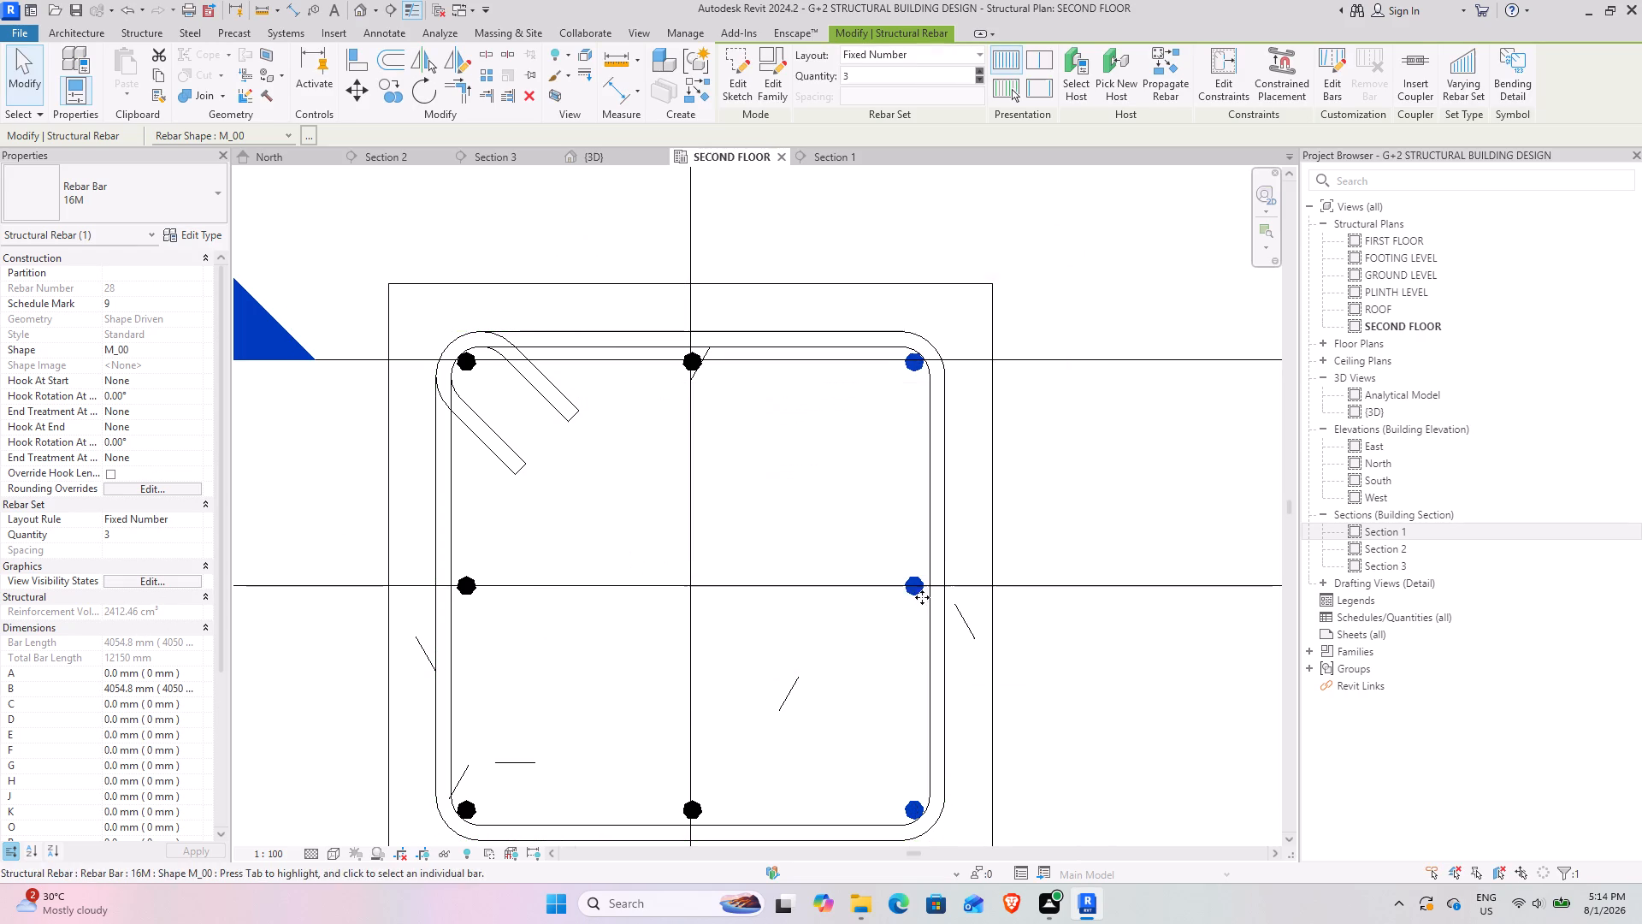
Apply the Wireframe visual style to Section 1.
{"action": "left_click", "coordinate": [827, 150]}
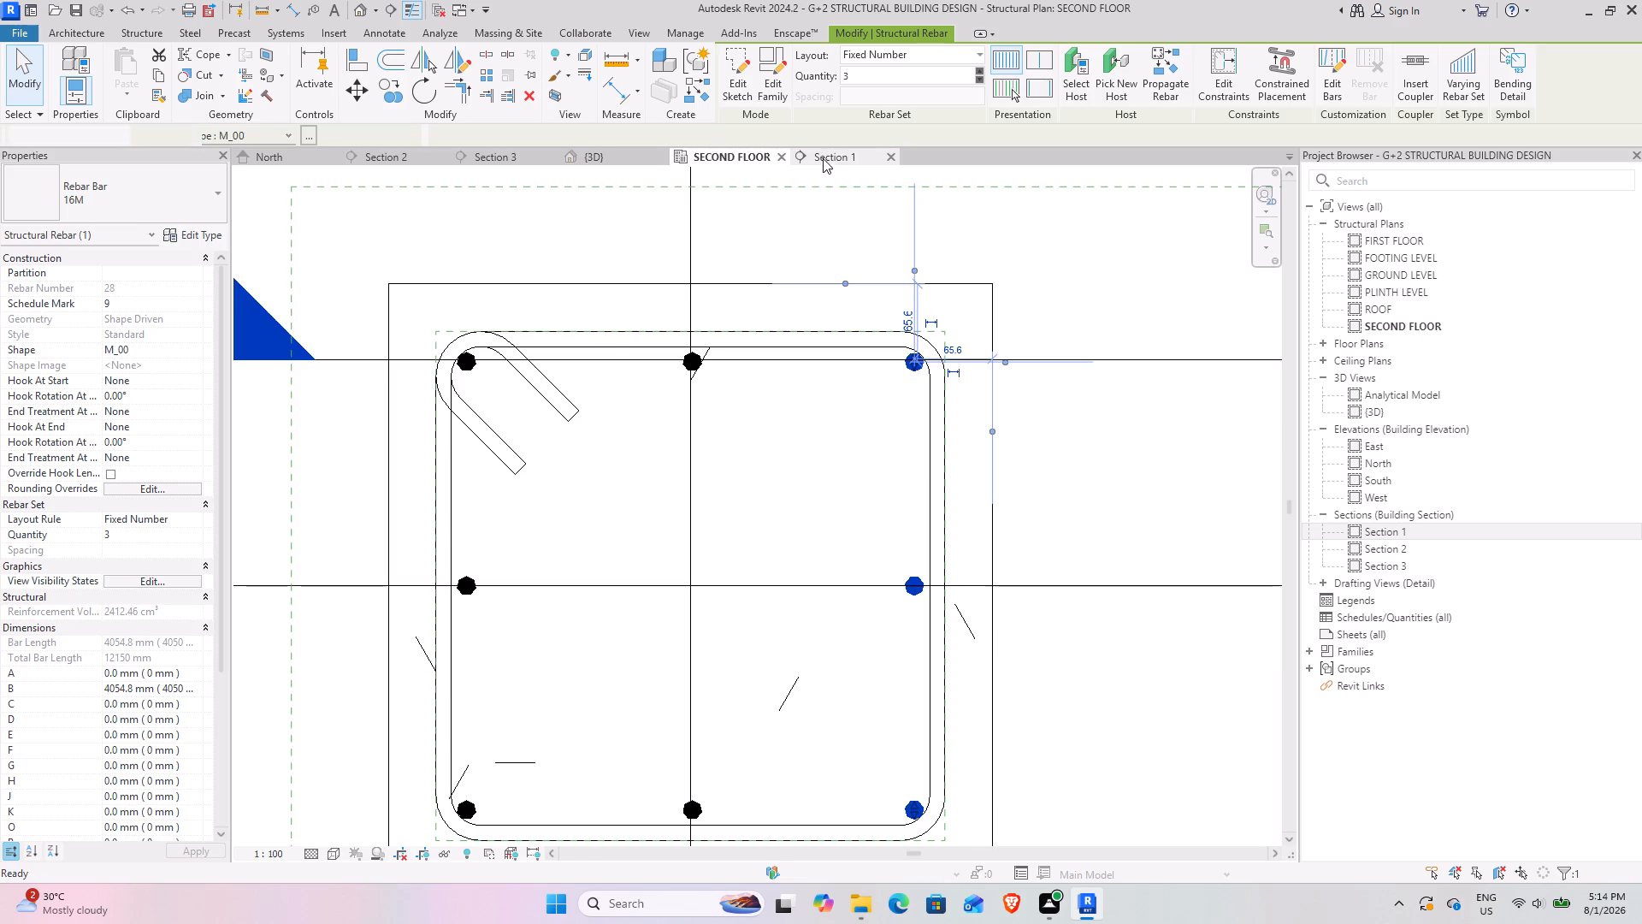
{"action": "scroll", "coordinate": [599, 633], "scroll_direction": "down", "scroll_amount": 9}
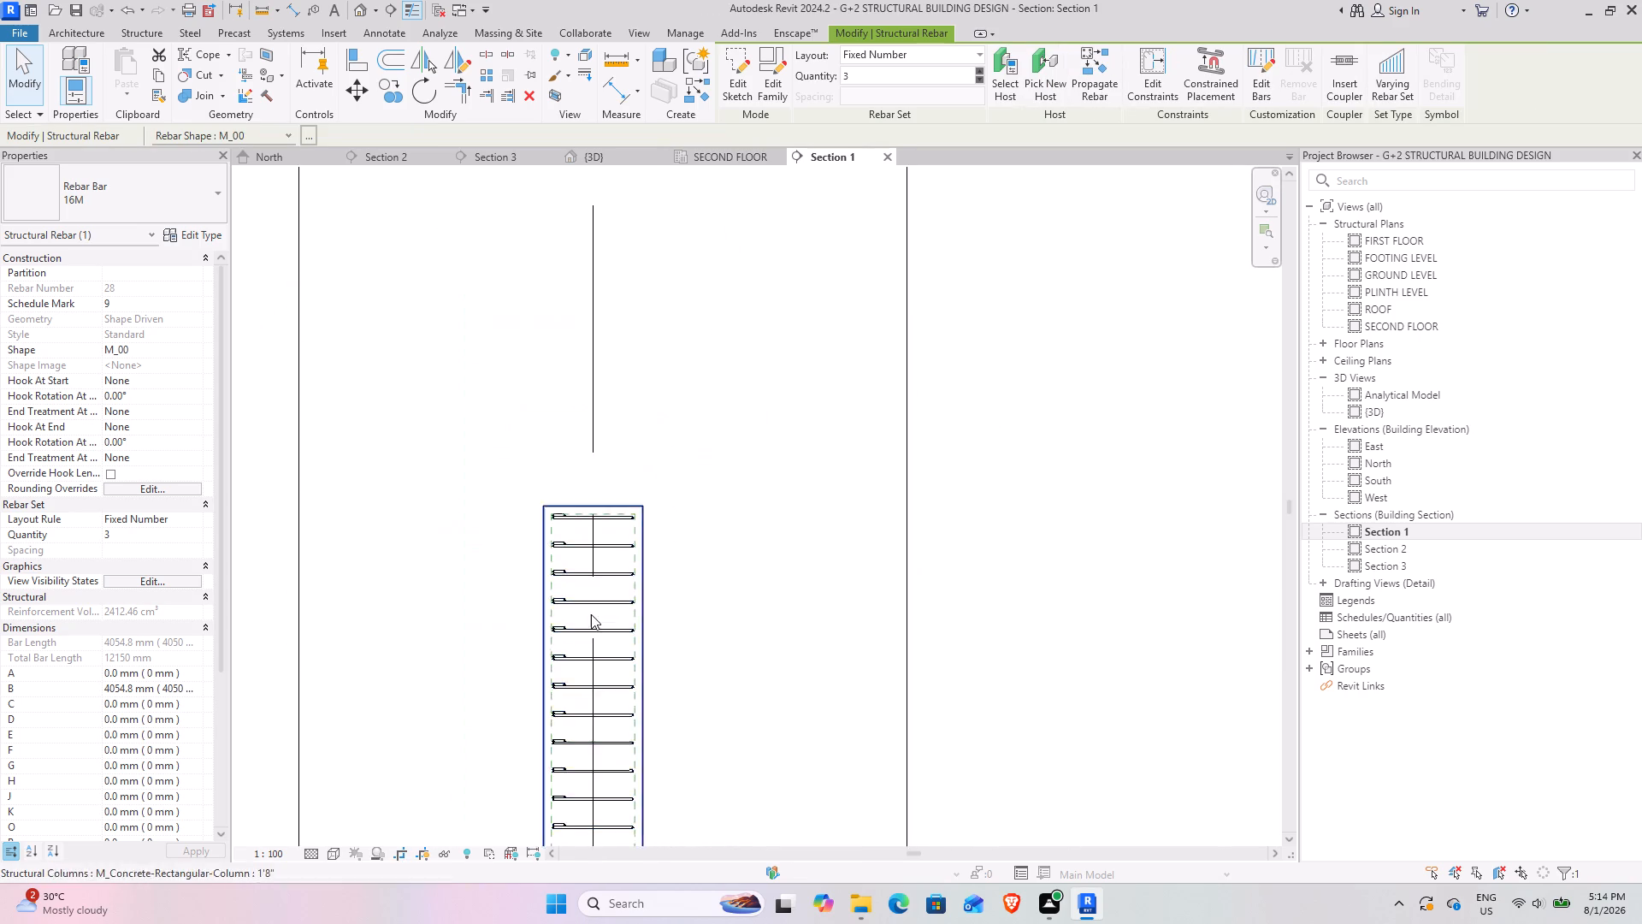
{"action": "middle_click_drag", "start_coordinate": [577, 607], "coordinate": [612, 386]}
{"action": "left_click", "coordinate": [336, 856]}
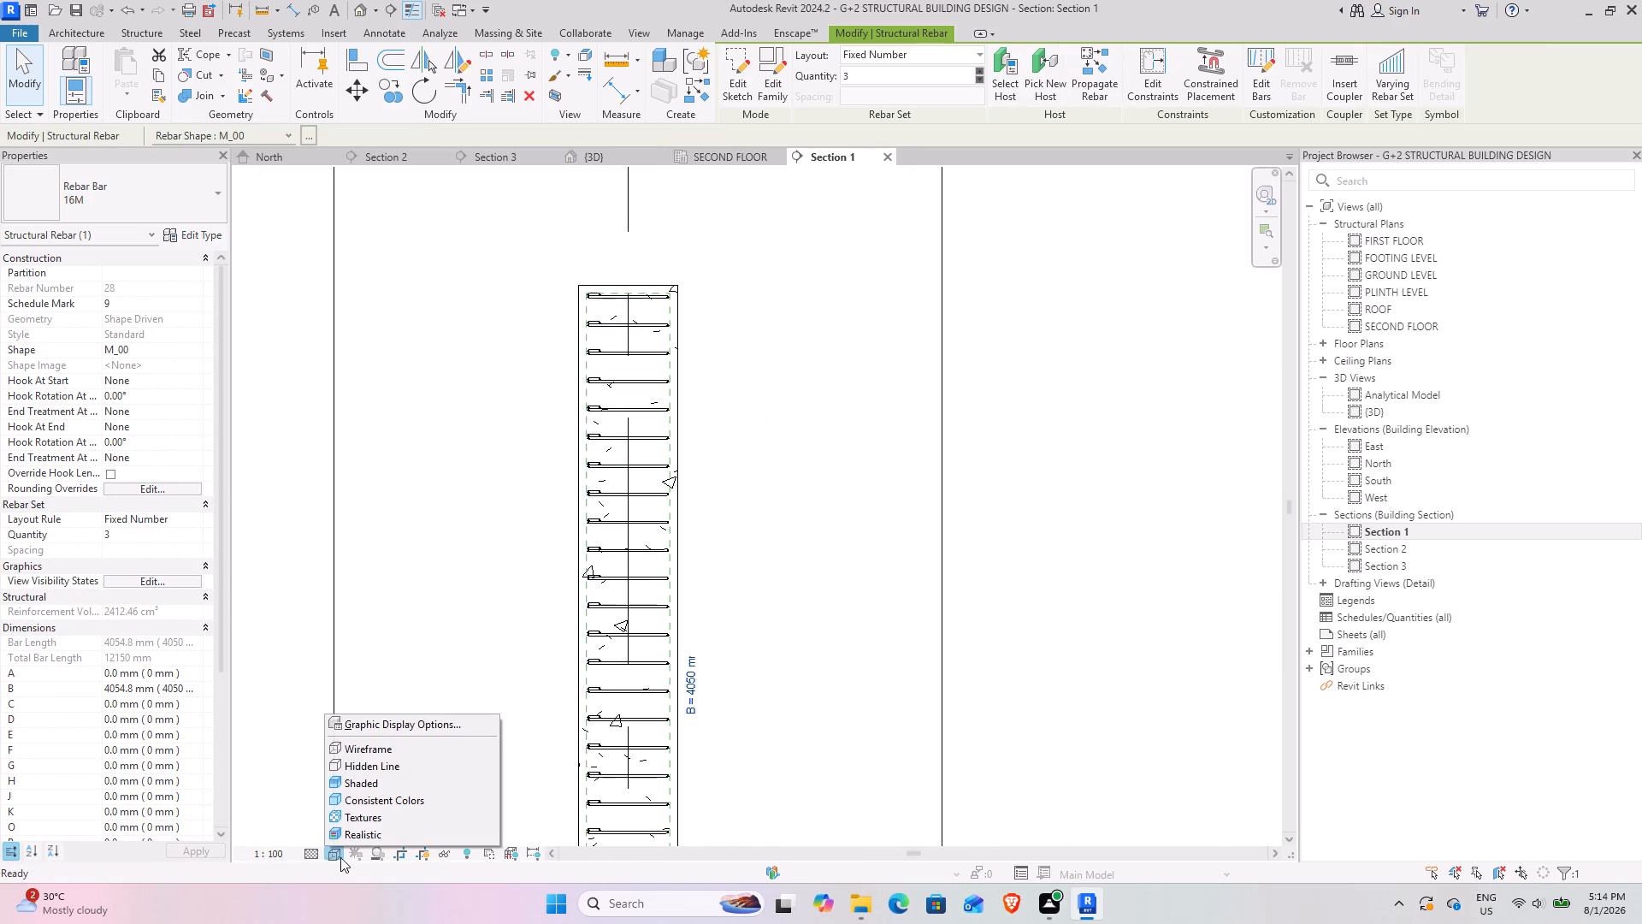
{"action": "left_click", "coordinate": [388, 755]}
Examine the second-floor column in Section 1 along its full height and at the slab junction, looking for the vertical bars.
{"action": "scroll", "coordinate": [723, 713], "scroll_direction": "down", "scroll_amount": 5}
{"action": "middle_click_drag", "start_coordinate": [794, 699], "coordinate": [773, 495]}
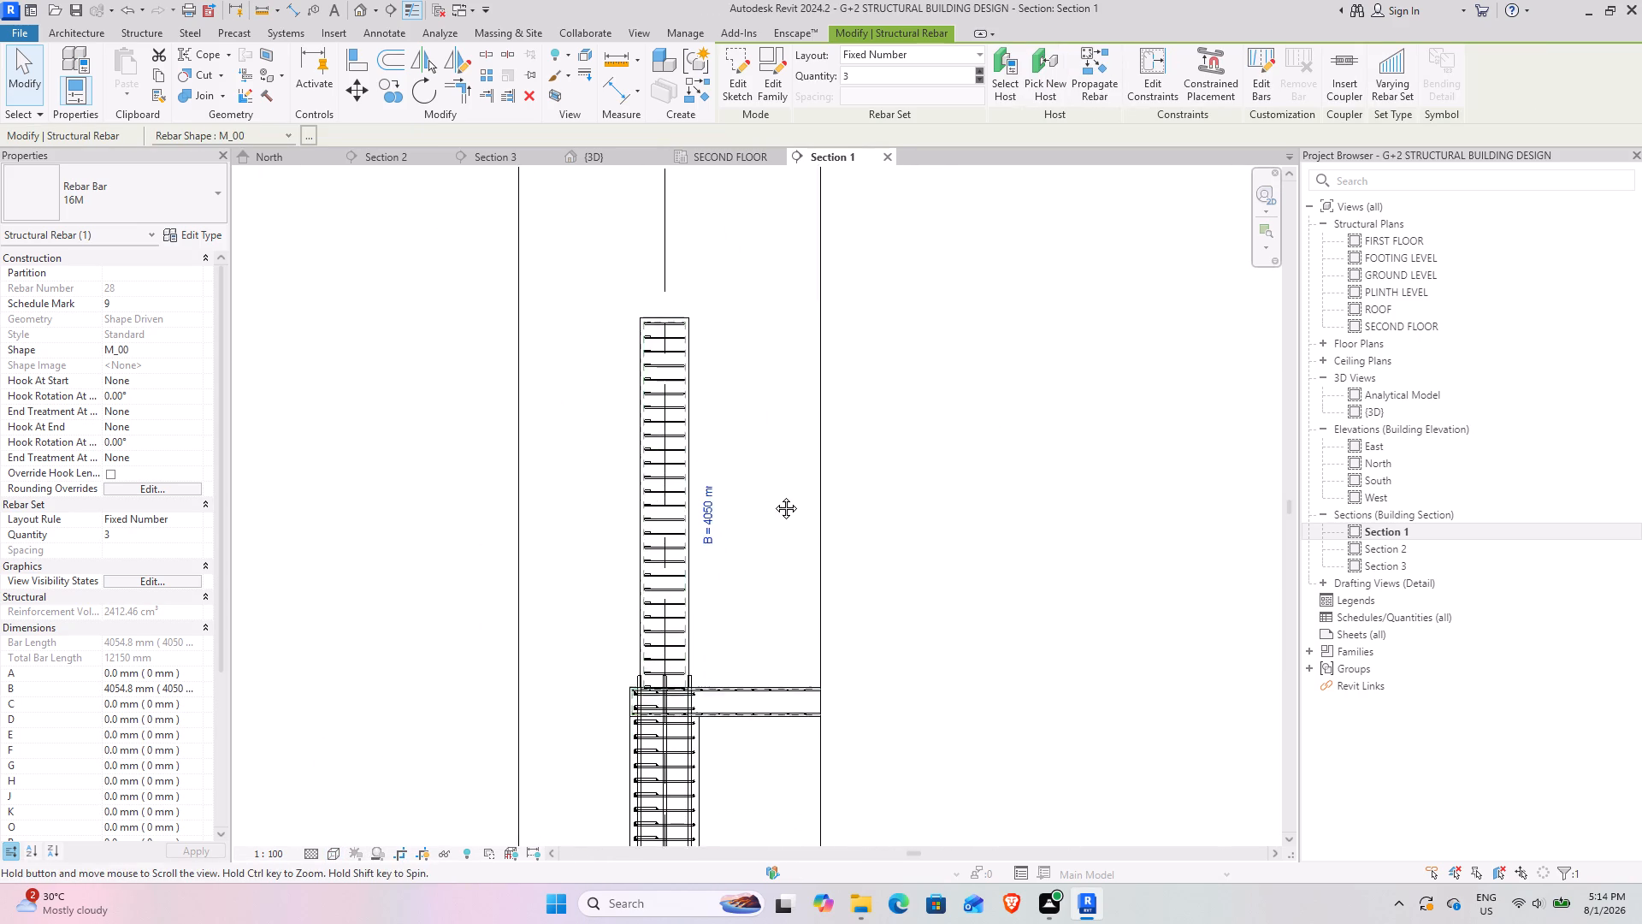
{"action": "middle_click_drag", "start_coordinate": [773, 495], "coordinate": [757, 487]}
{"action": "scroll", "coordinate": [733, 573], "scroll_direction": "up", "scroll_amount": 8}
{"action": "middle_click_drag", "start_coordinate": [548, 595], "coordinate": [686, 572]}
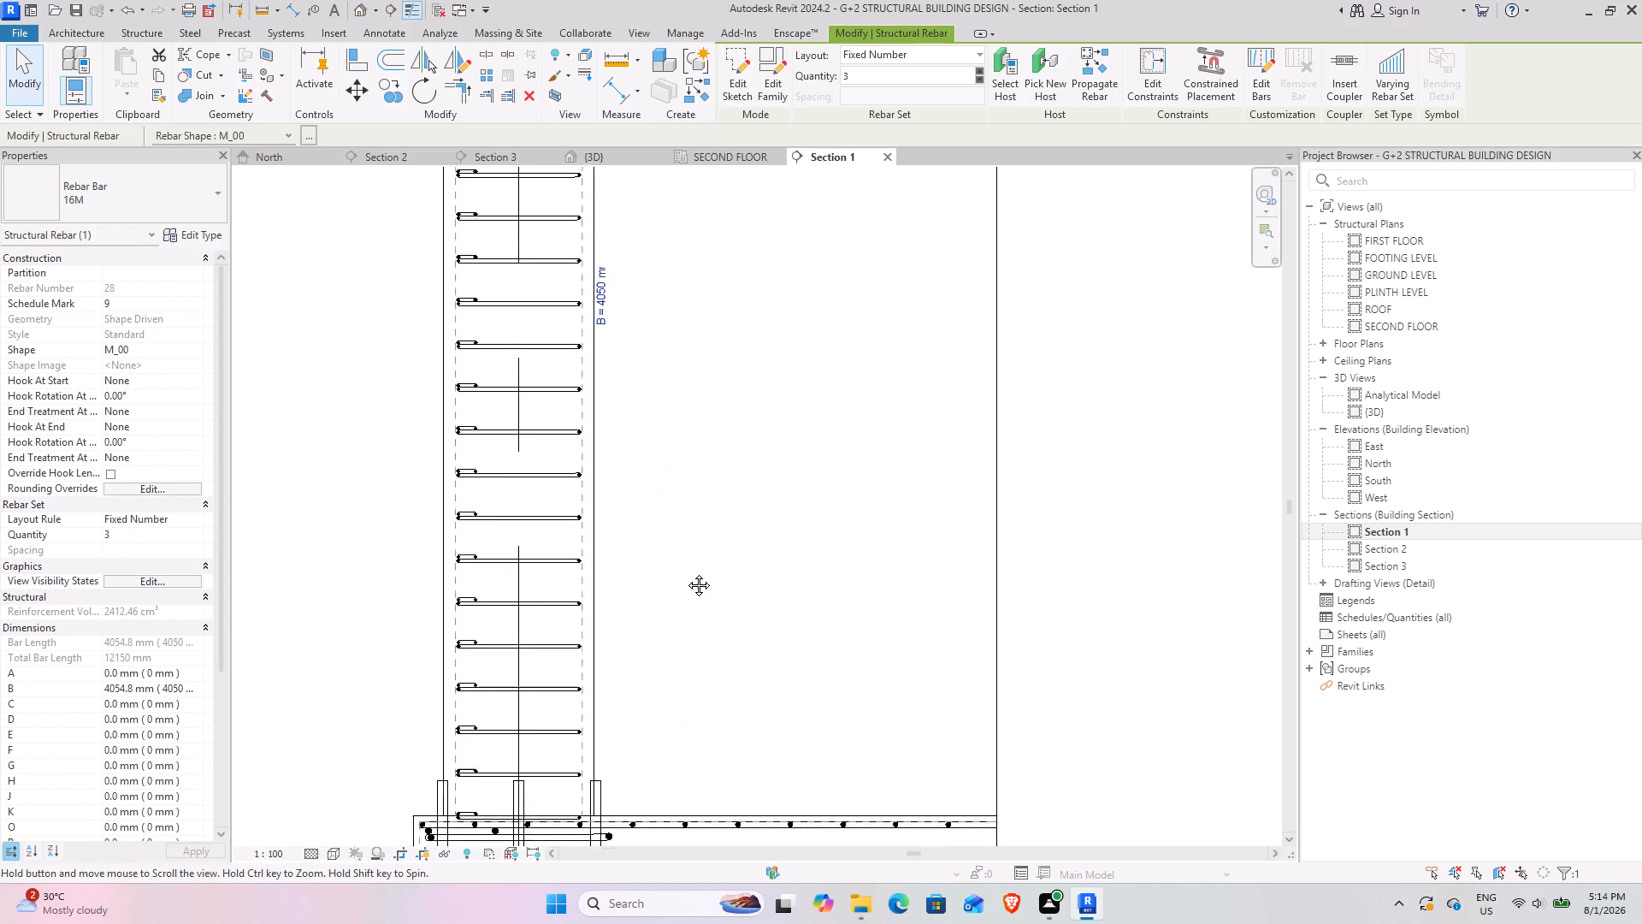
{"action": "middle_click_drag", "start_coordinate": [686, 572], "coordinate": [696, 678]}
{"action": "scroll", "coordinate": [694, 661], "scroll_direction": "down", "scroll_amount": 9}
{"action": "middle_click_drag", "start_coordinate": [691, 657], "coordinate": [712, 194]}
{"action": "scroll", "coordinate": [716, 520], "scroll_direction": "down", "scroll_amount": 4}
{"action": "scroll", "coordinate": [843, 464], "scroll_direction": "down", "scroll_amount": 1}
{"action": "middle_click_drag", "start_coordinate": [842, 464], "coordinate": [788, 676]}
{"action": "scroll", "coordinate": [646, 471], "scroll_direction": "up", "scroll_amount": 5}
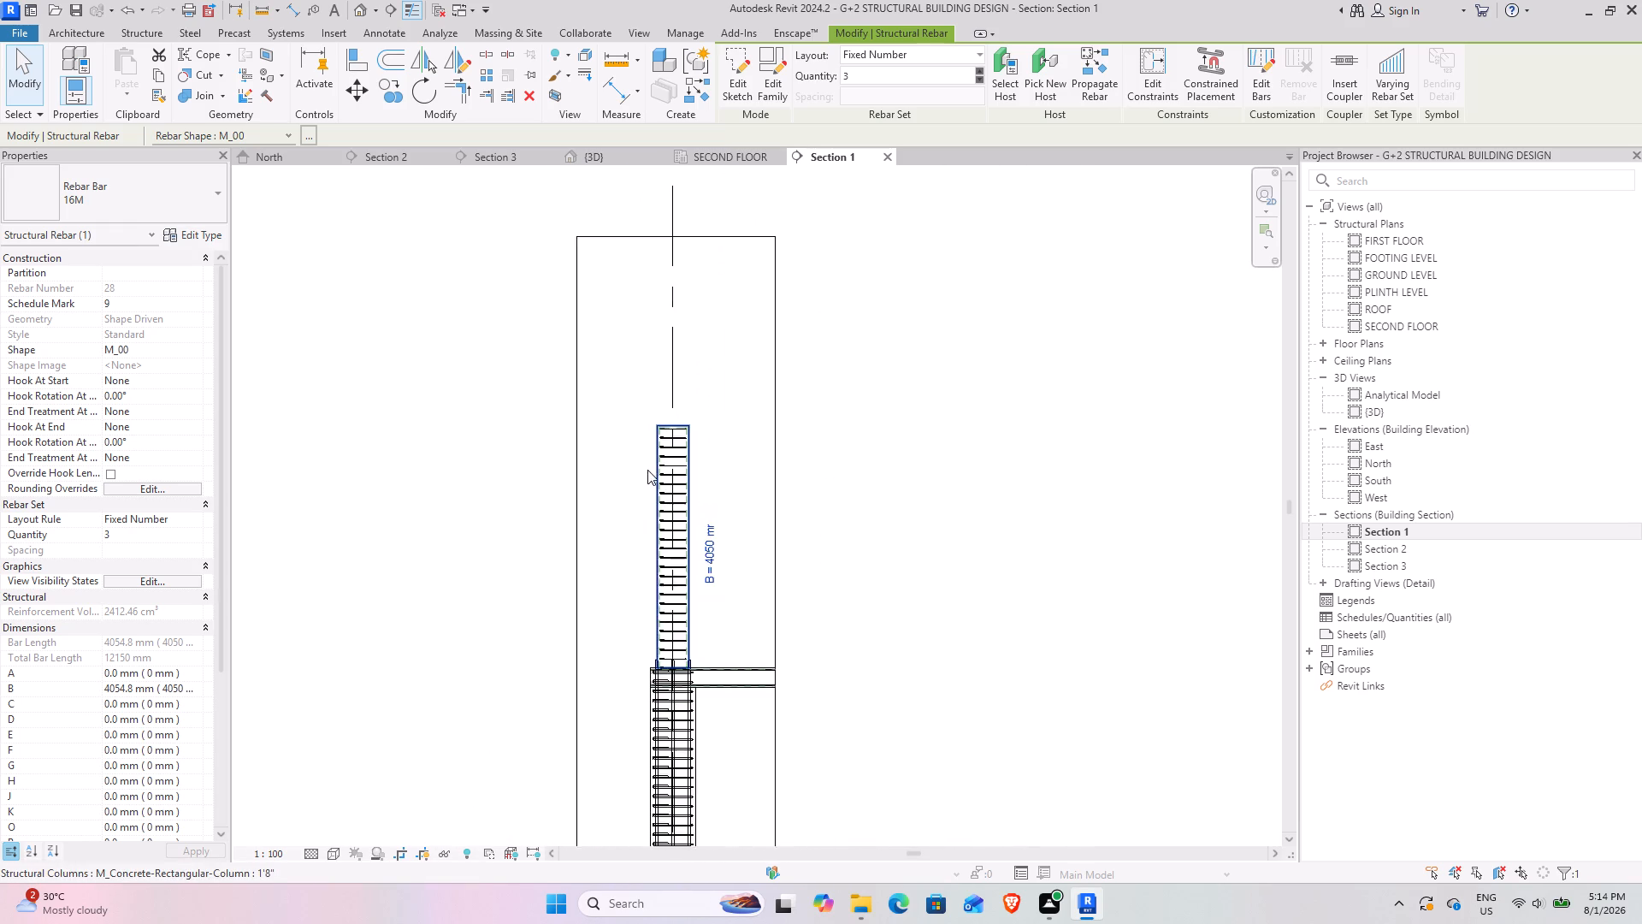
{"action": "scroll", "coordinate": [647, 470], "scroll_direction": "up", "scroll_amount": 8}
{"action": "scroll", "coordinate": [864, 601], "scroll_direction": "up", "scroll_amount": 1}
{"action": "middle_click_drag", "start_coordinate": [843, 597], "coordinate": [737, 506]}
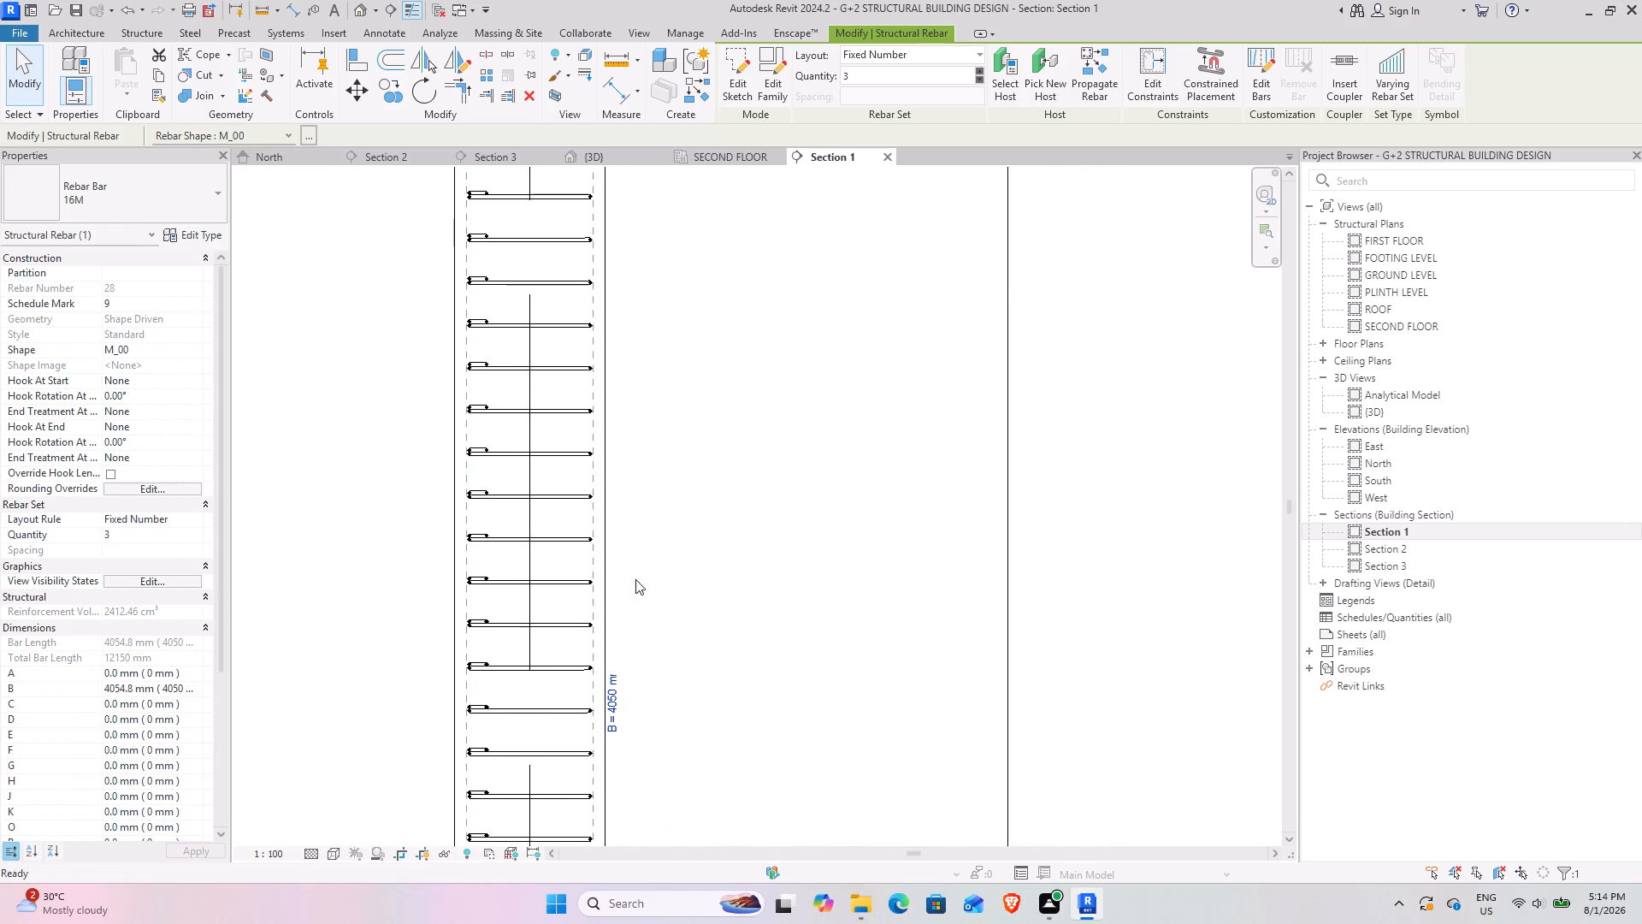
{"action": "scroll", "coordinate": [624, 595], "scroll_direction": "up", "scroll_amount": 4}
{"action": "middle_click_drag", "start_coordinate": [608, 716], "coordinate": [679, 550]}
{"action": "scroll", "coordinate": [679, 550], "scroll_direction": "down", "scroll_amount": 3}
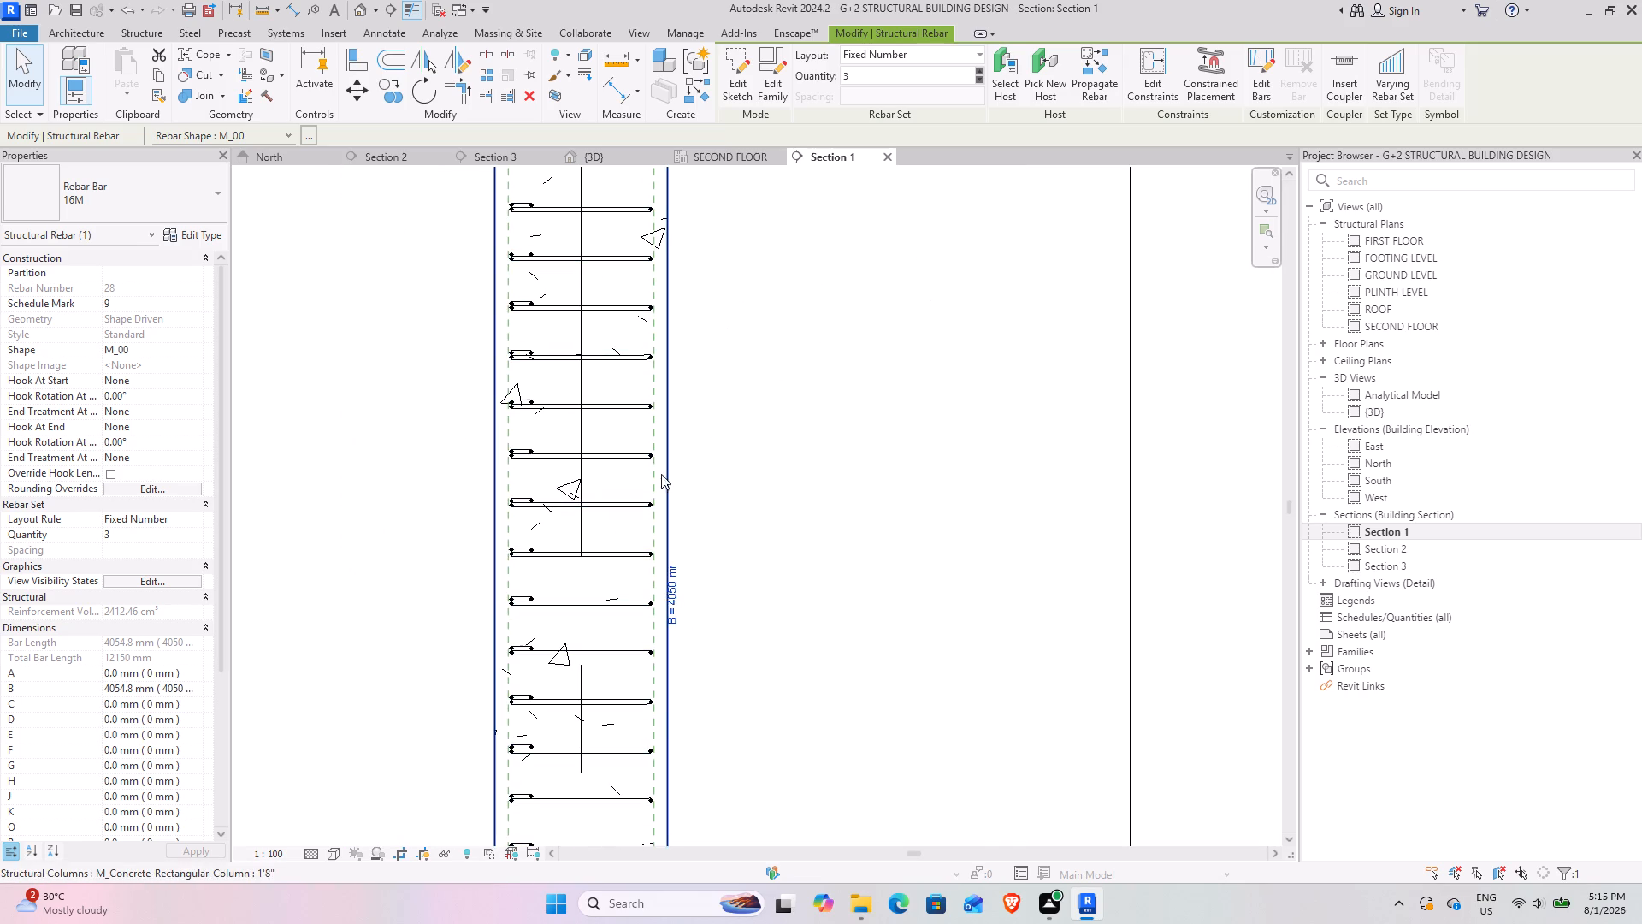
{"action": "scroll", "coordinate": [600, 427], "scroll_direction": "down", "scroll_amount": 5}
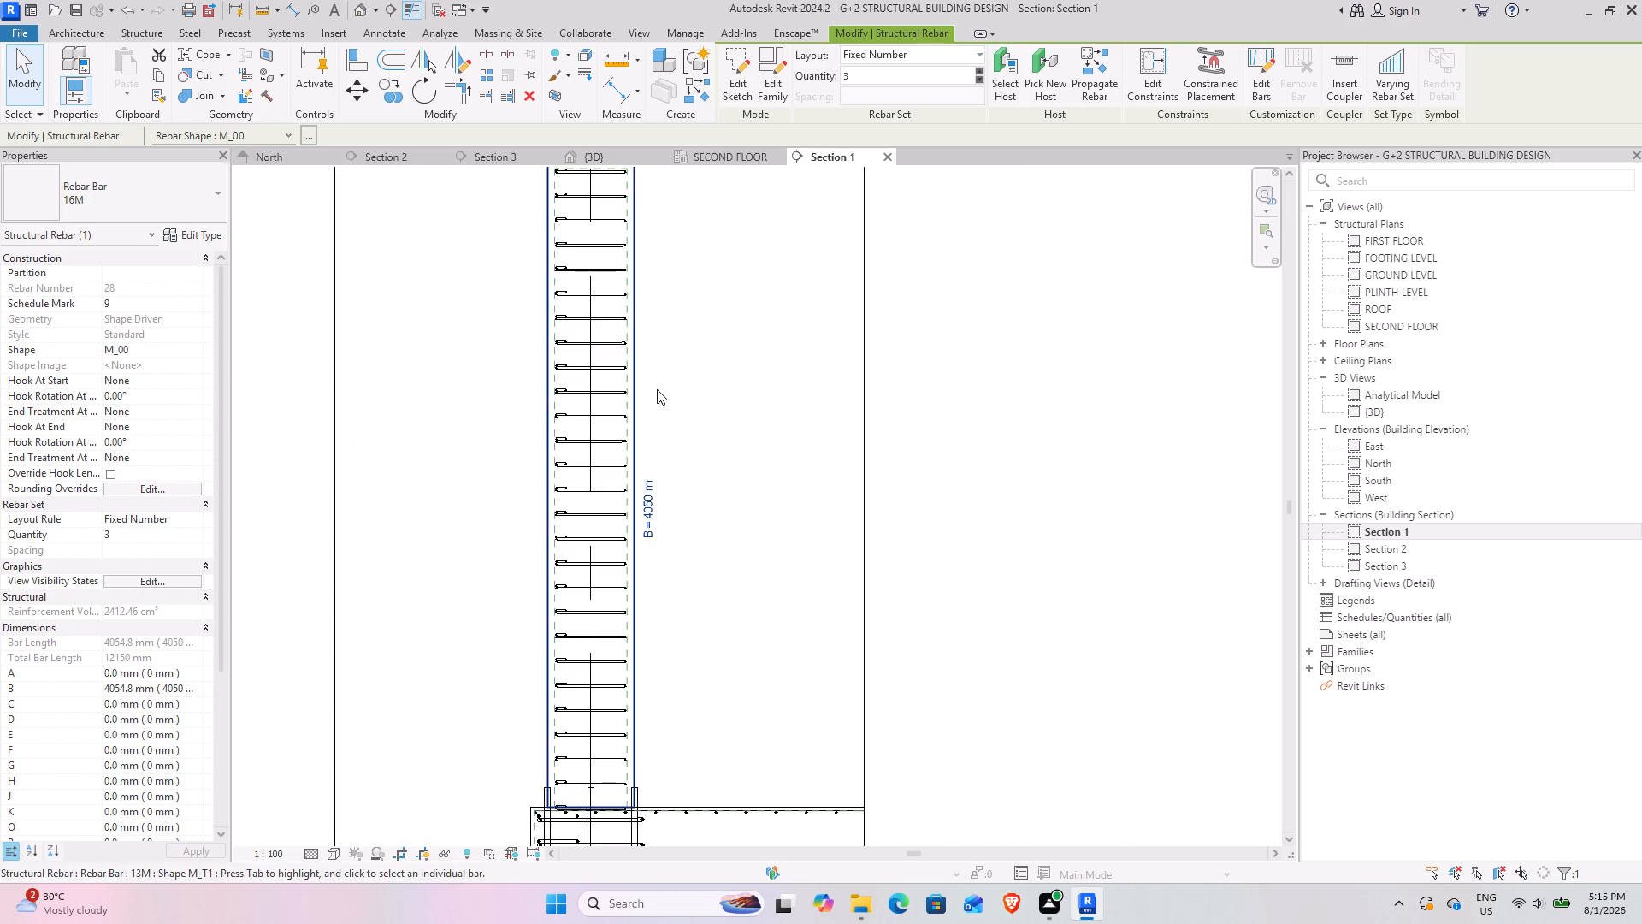
{"action": "middle_click_drag", "start_coordinate": [641, 364], "coordinate": [619, 455]}
{"action": "scroll", "coordinate": [623, 457], "scroll_direction": "down", "scroll_amount": 3}
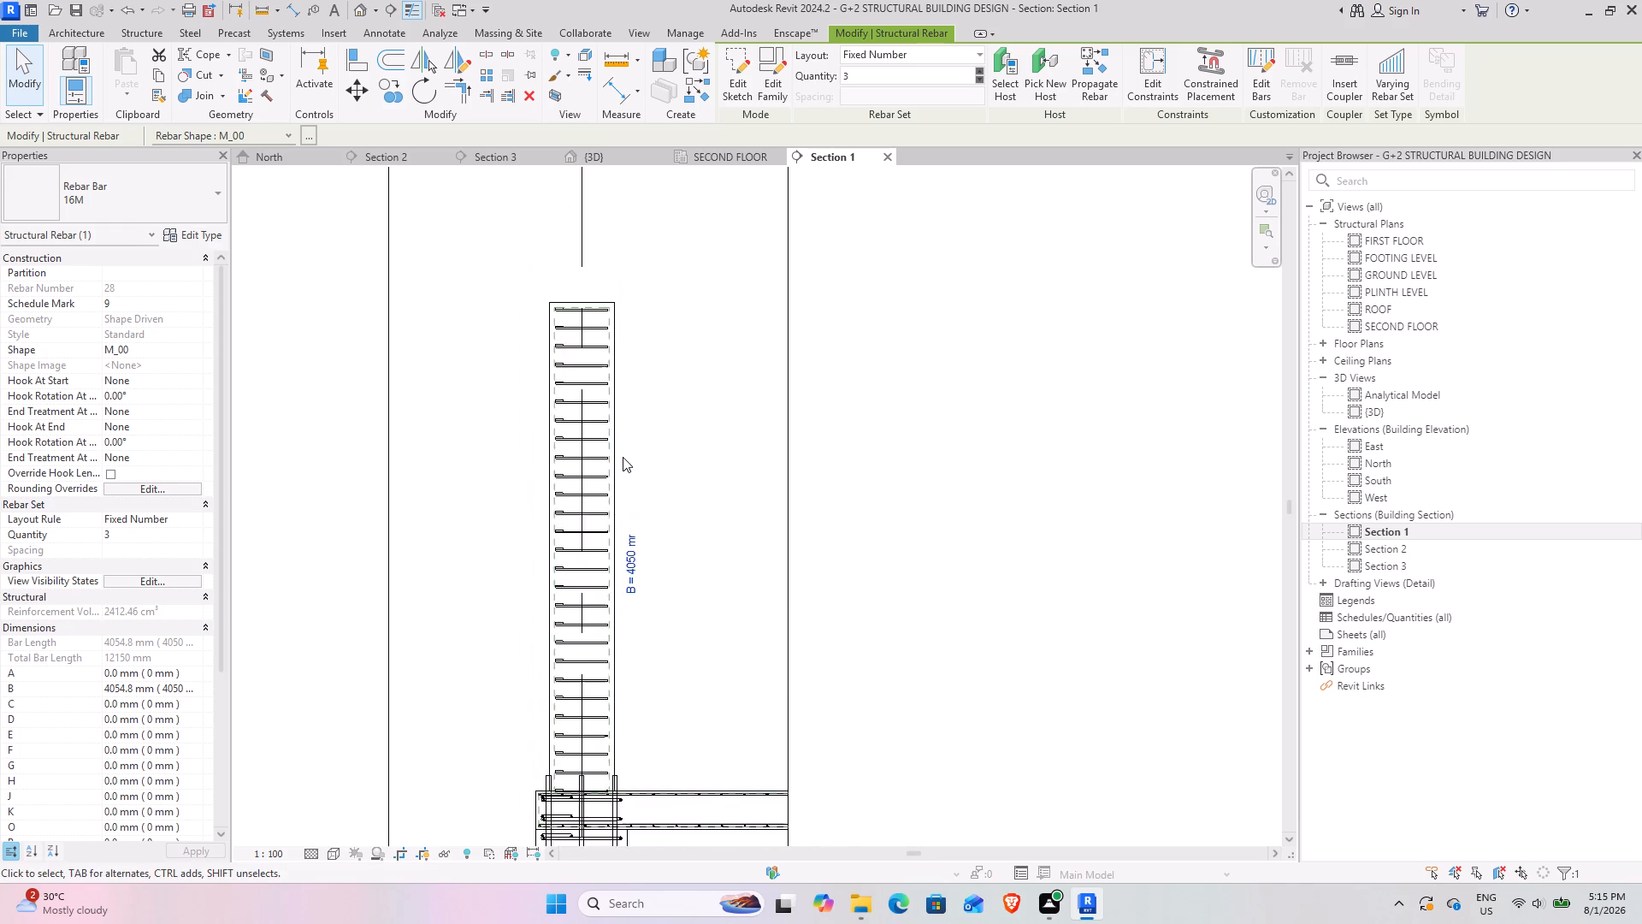
{"action": "middle_click_drag", "start_coordinate": [616, 457], "coordinate": [617, 358]}
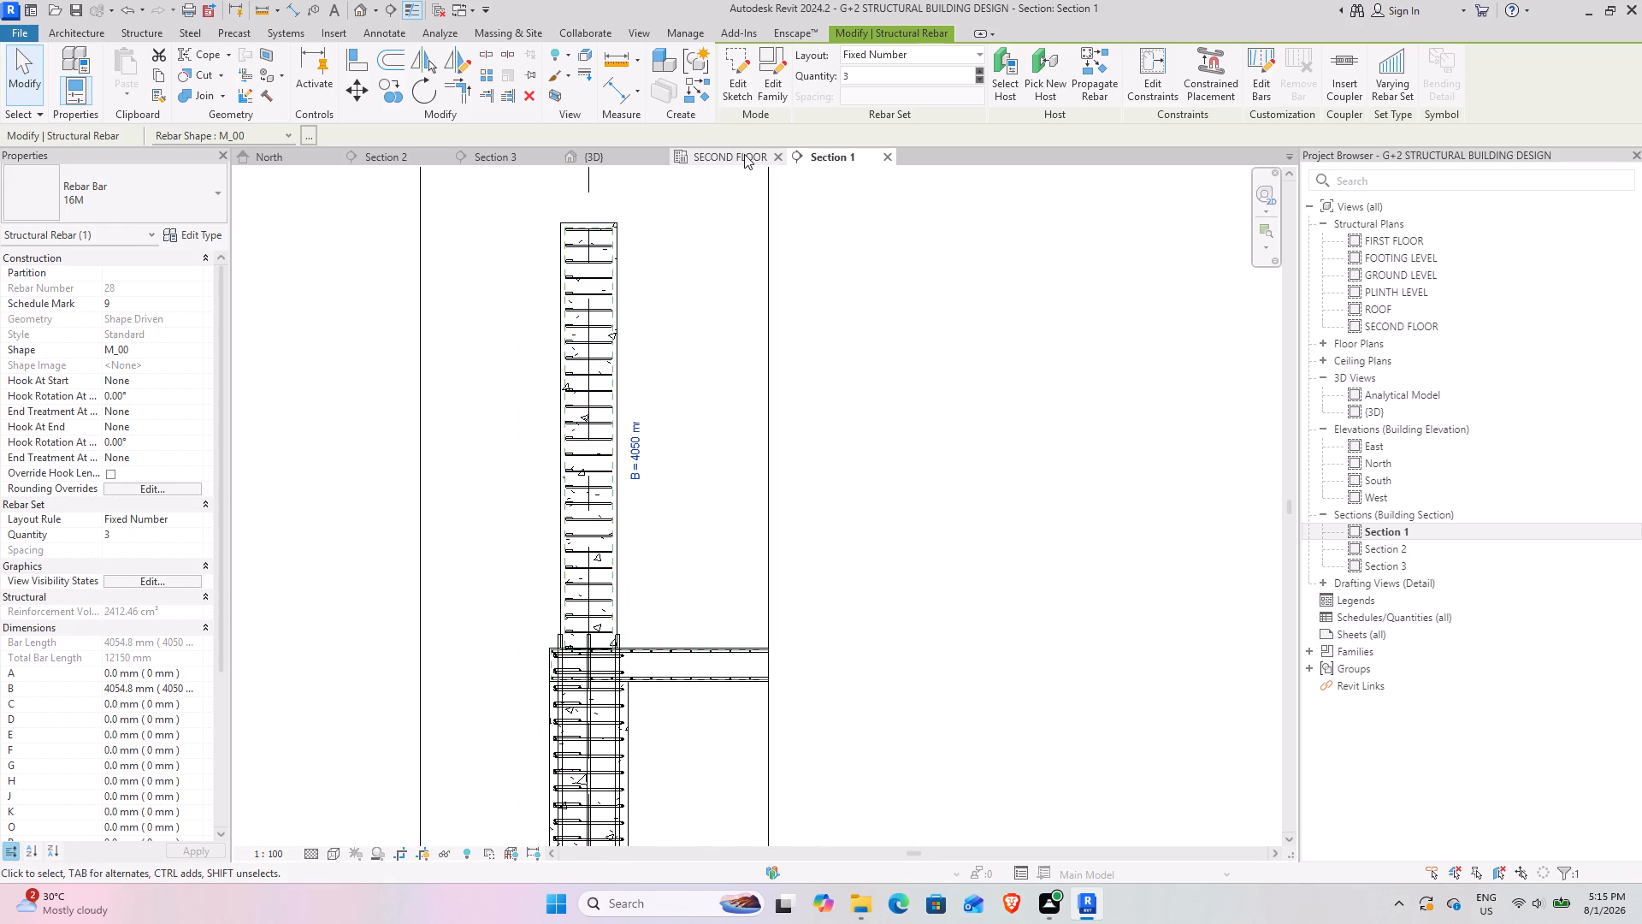
In the 3D view, stretch the selected three-bar 16M set's lower end below the slab into the column underneath, about 4680 mm long.
{"action": "left_click", "coordinate": [738, 154]}
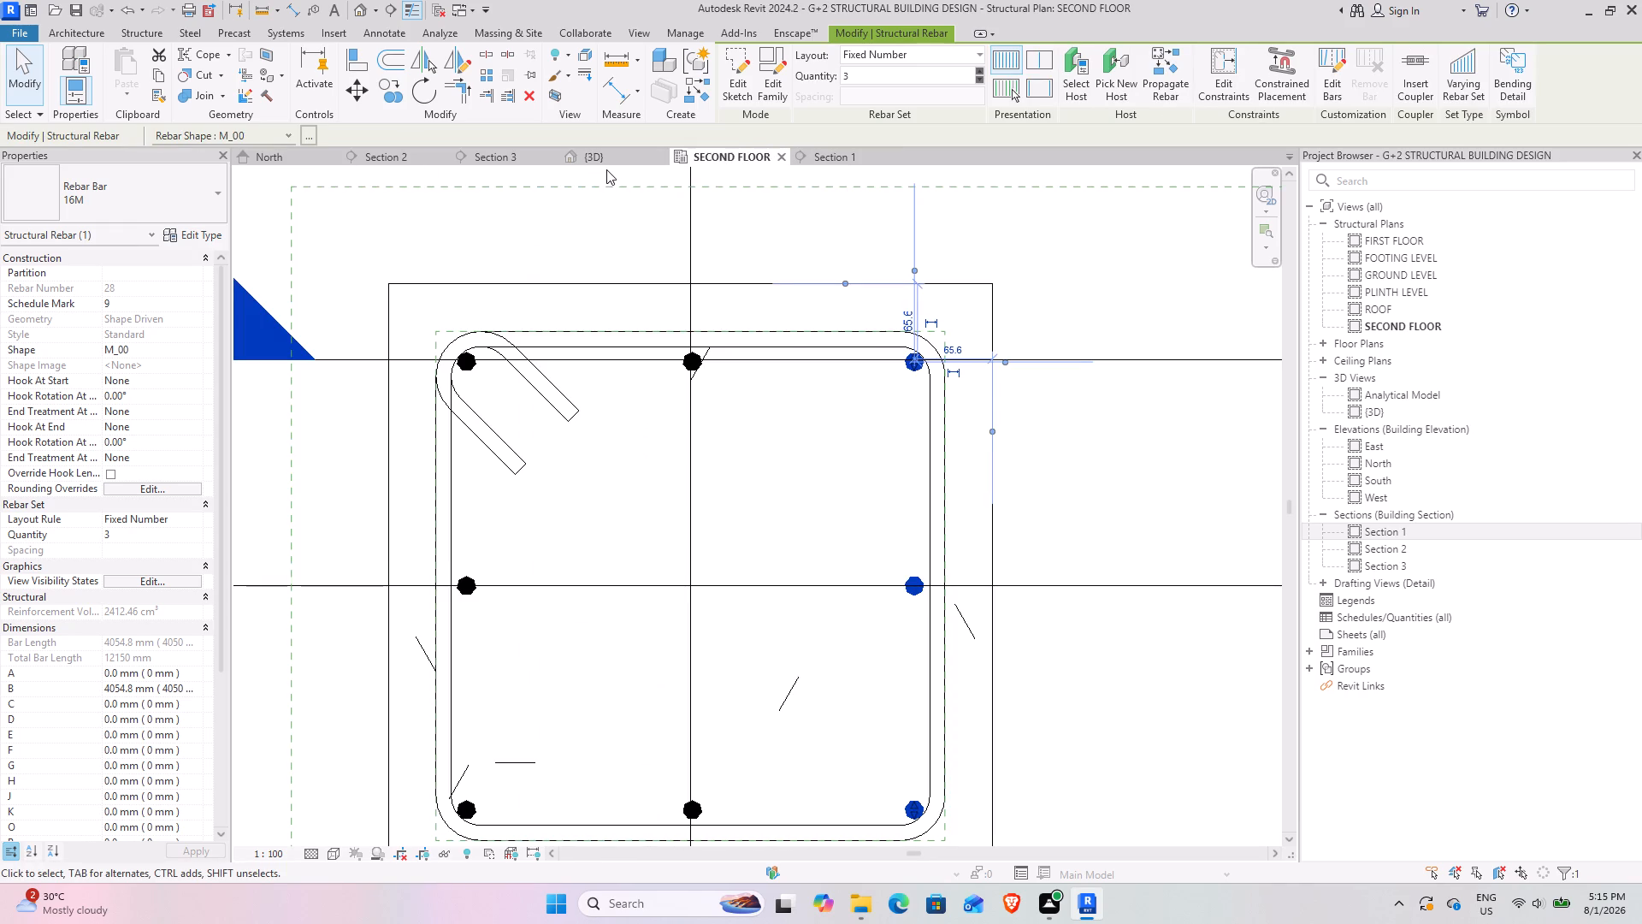
{"action": "left_click", "coordinate": [606, 163]}
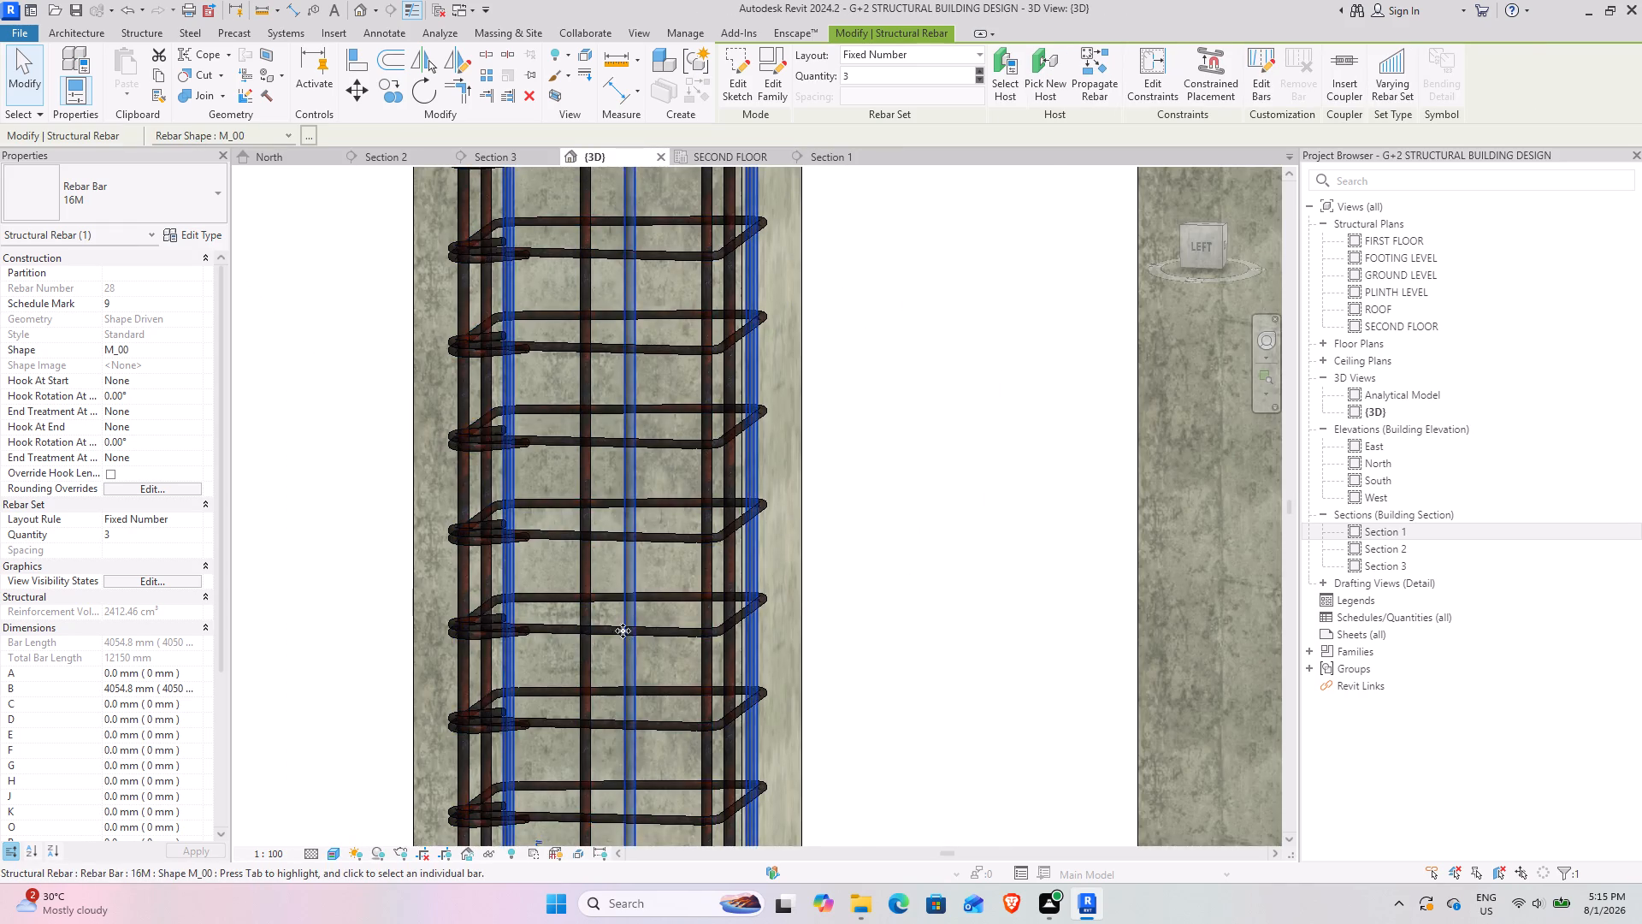
{"action": "scroll", "coordinate": [618, 620], "scroll_direction": "down", "scroll_amount": 5}
{"action": "middle_click_drag", "start_coordinate": [546, 651], "coordinate": [629, 250]}
{"action": "middle_click_drag", "start_coordinate": [657, 495], "coordinate": [696, 183]}
{"action": "middle_click_drag", "start_coordinate": [751, 518], "coordinate": [745, 498]}
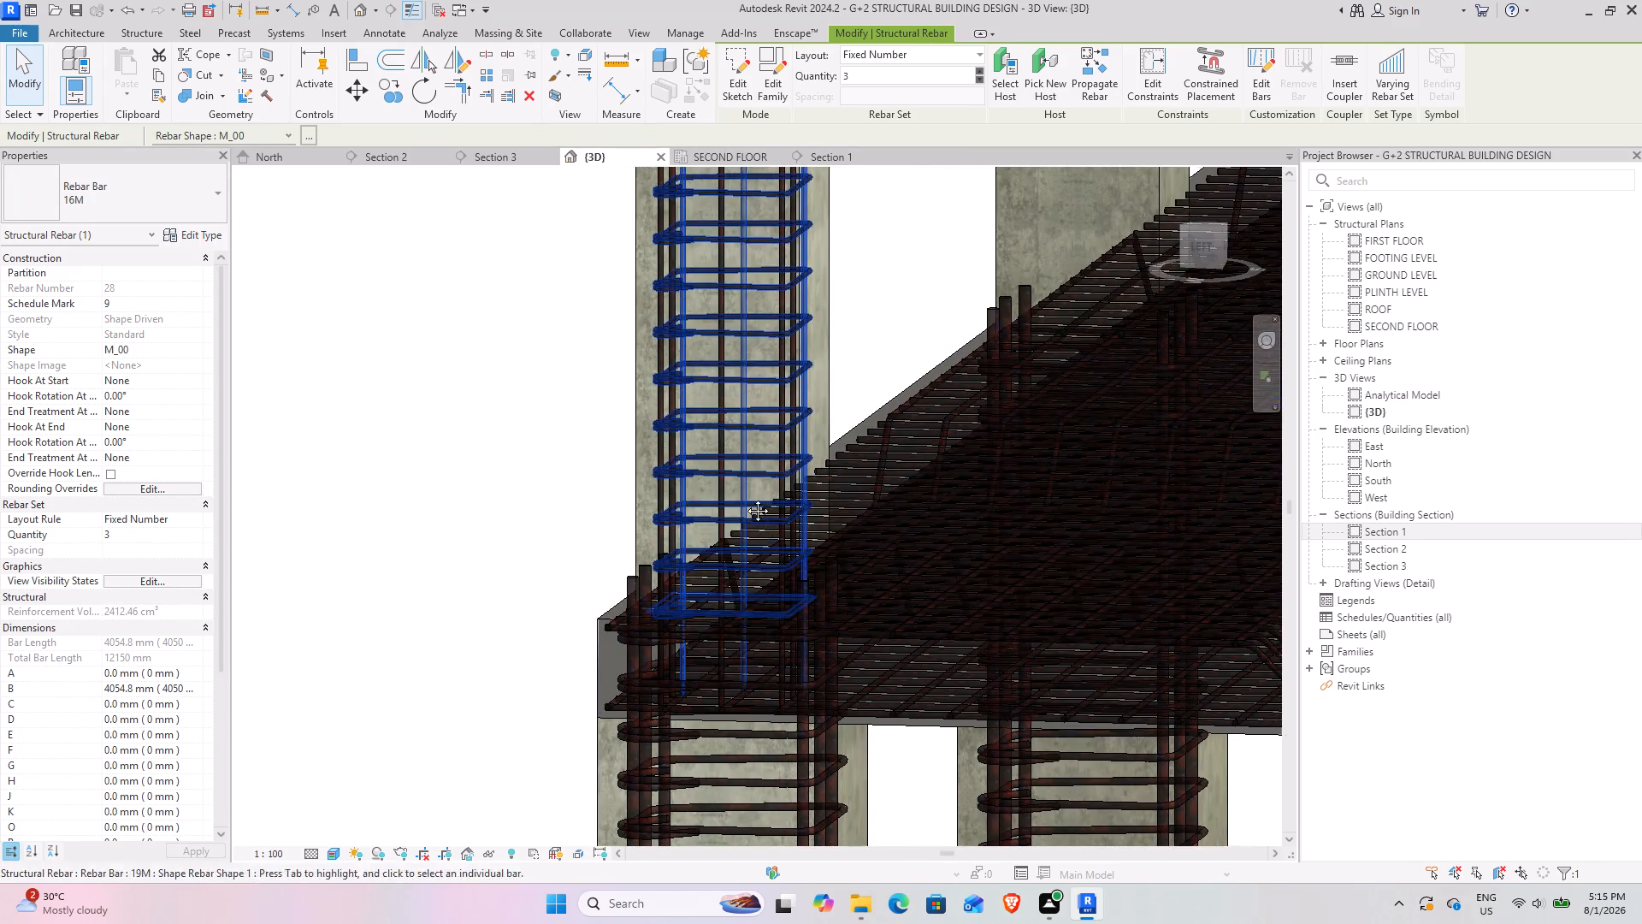
{"action": "middle_click_drag", "start_coordinate": [745, 498], "coordinate": [722, 294]}
{"action": "scroll", "coordinate": [664, 510], "scroll_direction": "up", "scroll_amount": 3}
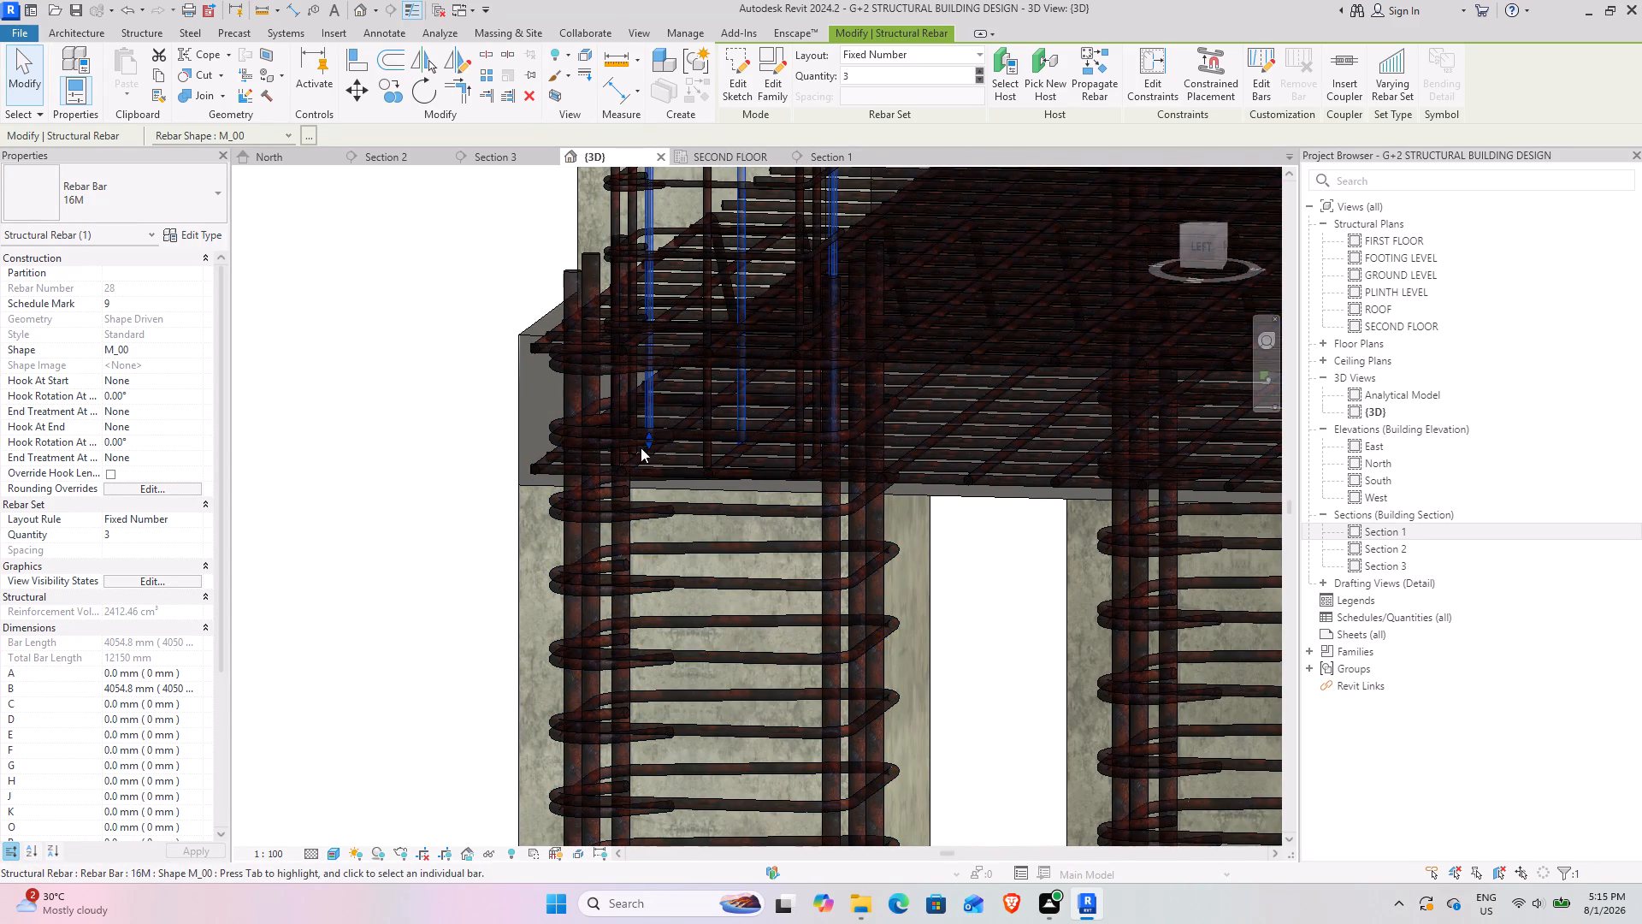
{"action": "left_click_drag", "start_coordinate": [653, 446], "coordinate": [690, 748]}
{"action": "scroll", "coordinate": [741, 631], "scroll_direction": "down", "scroll_amount": 4}
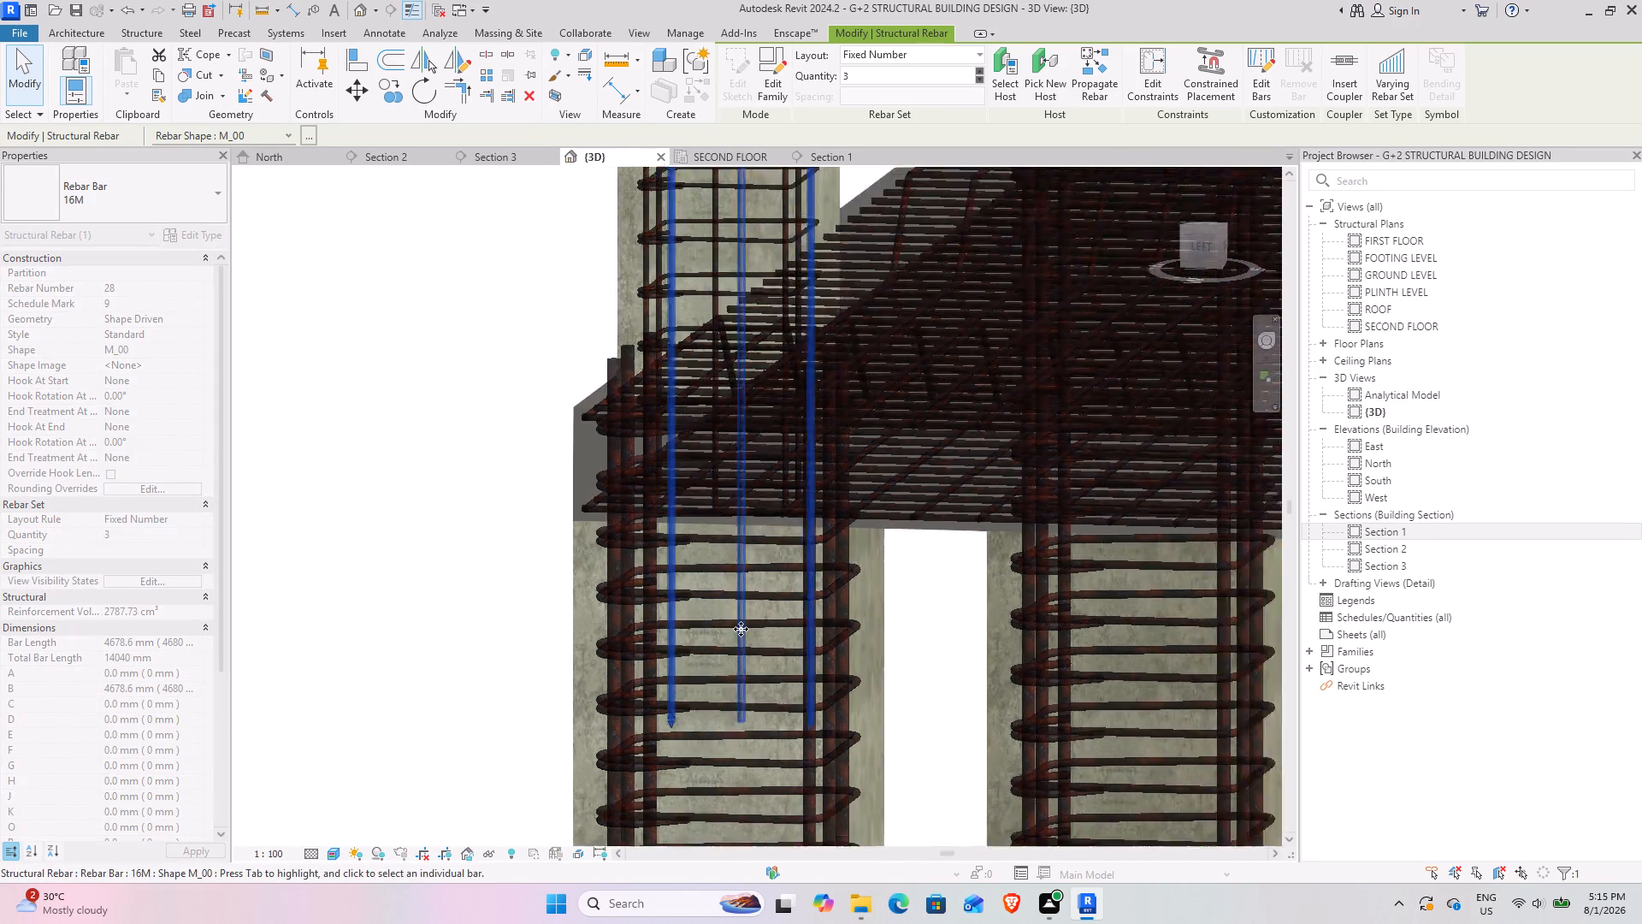
Stretch the selected three-bar 16M set's lower end down the column below to the next slab, making the bars about 7370 mm long.
{"action": "middle_click_drag", "start_coordinate": [789, 527], "coordinate": [972, 17]}
{"action": "middle_click_drag", "start_coordinate": [868, 668], "coordinate": [789, 458]}
{"action": "scroll", "coordinate": [792, 459], "scroll_direction": "down", "scroll_amount": 5}
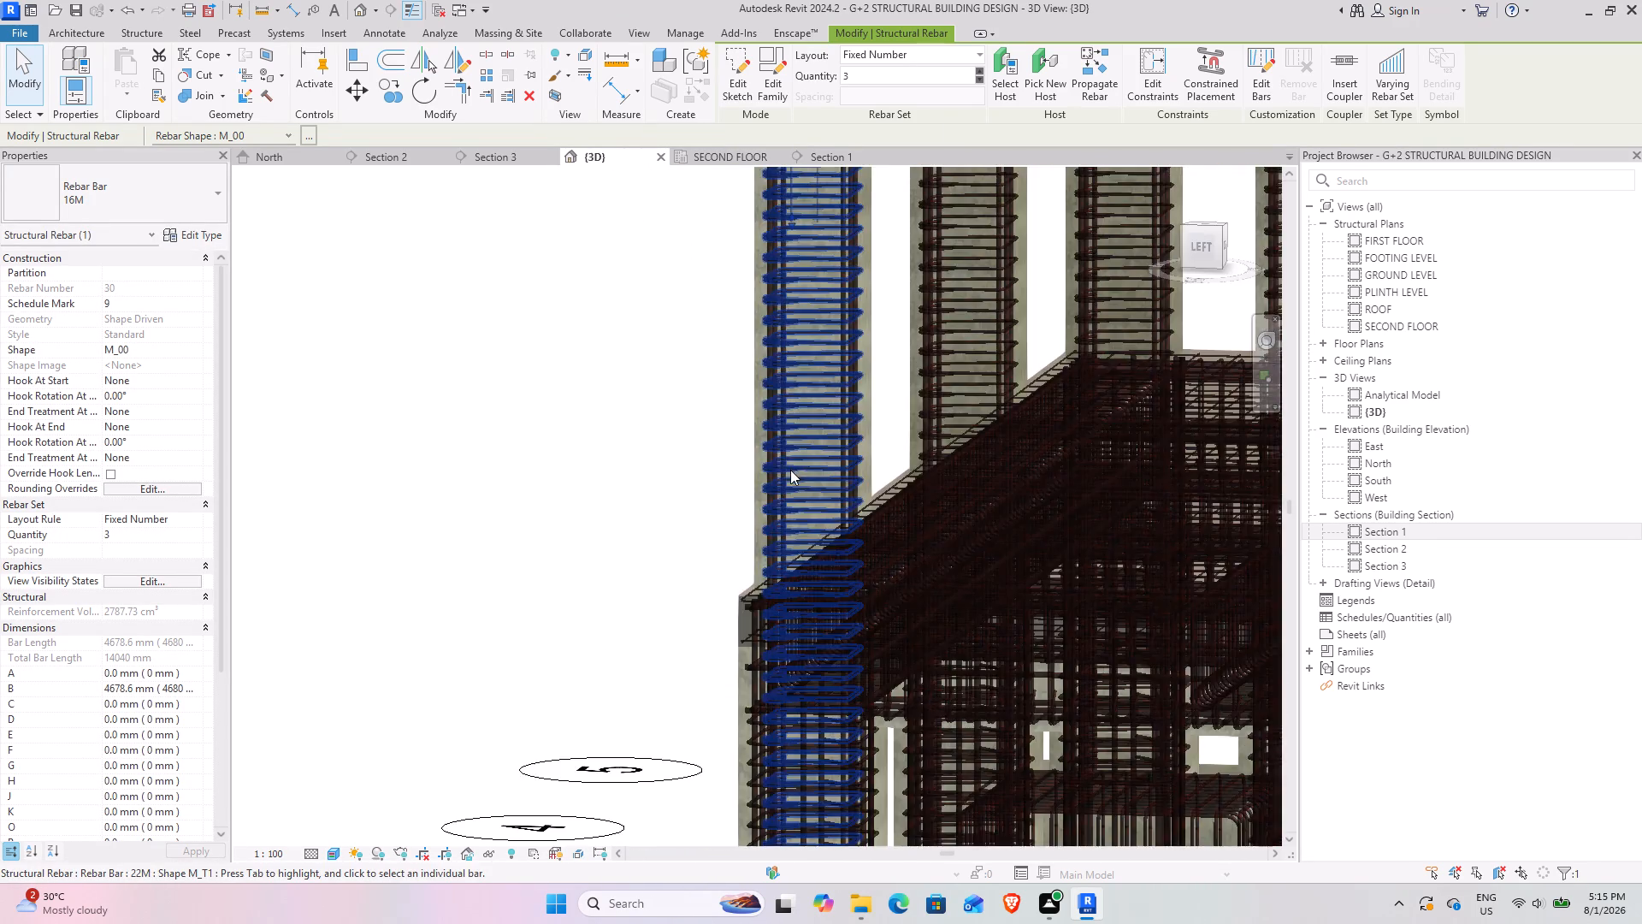
{"action": "scroll", "coordinate": [790, 470], "scroll_direction": "down", "scroll_amount": 3}
{"action": "middle_click_drag", "start_coordinate": [963, 356], "coordinate": [871, 498]}
{"action": "scroll", "coordinate": [651, 451], "scroll_direction": "up", "scroll_amount": 4}
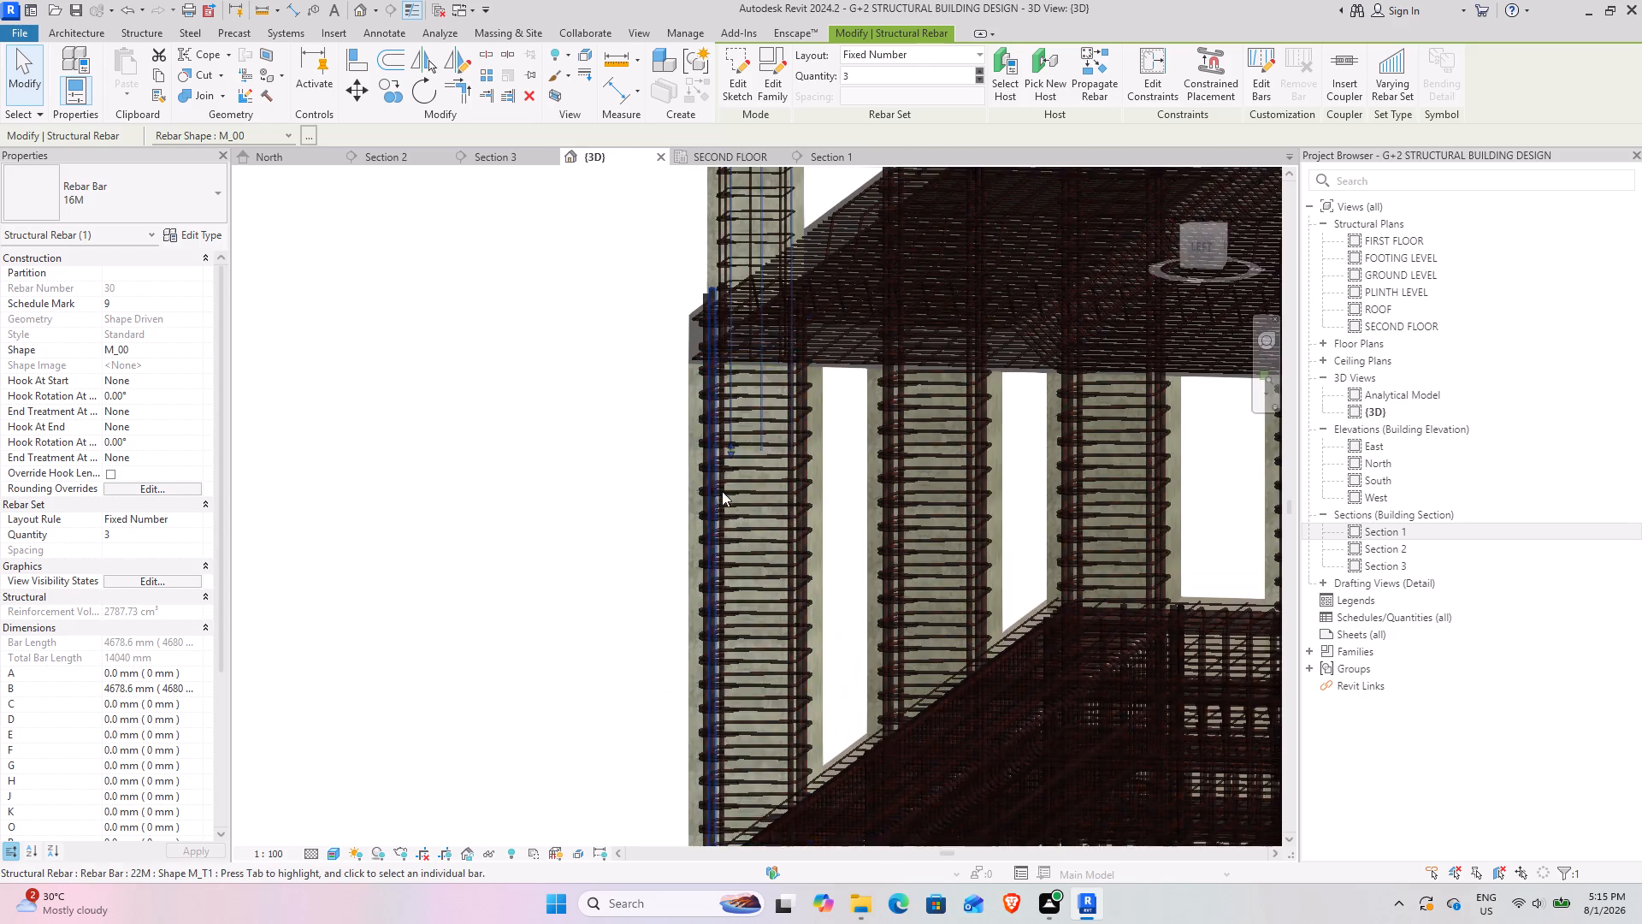
{"action": "left_click_drag", "start_coordinate": [730, 453], "coordinate": [741, 756]}
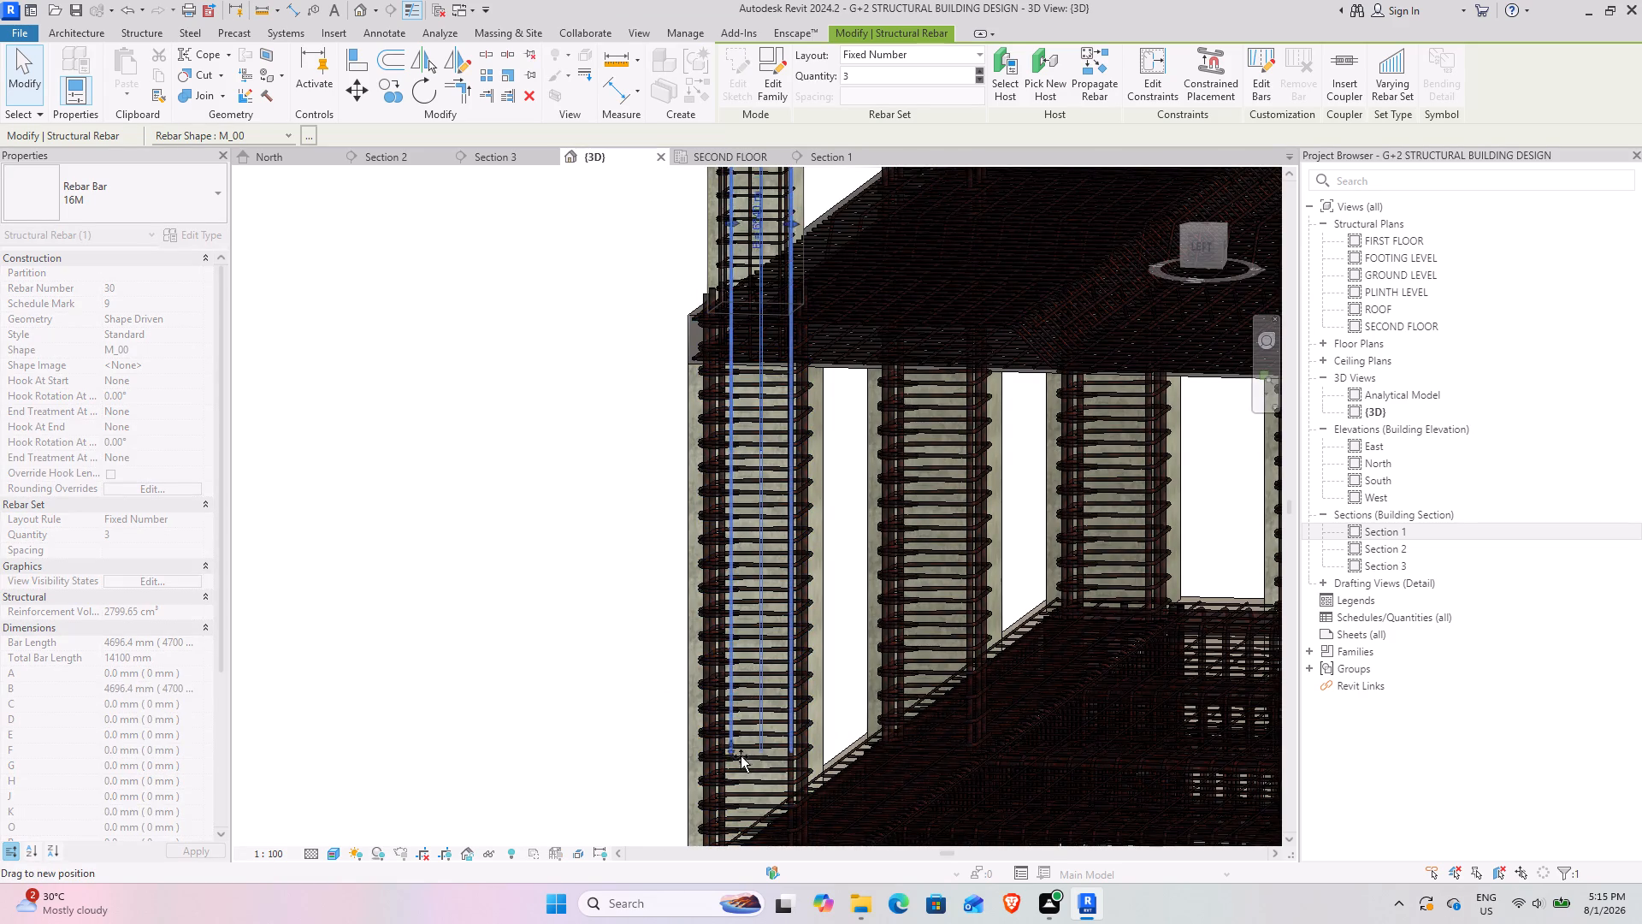
{"action": "left_click_drag", "start_coordinate": [741, 756], "coordinate": [723, 801]}
{"action": "scroll", "coordinate": [886, 717], "scroll_direction": "down", "scroll_amount": 3}
{"action": "middle_click_drag", "start_coordinate": [846, 668], "coordinate": [820, 443]}
{"action": "scroll", "coordinate": [829, 518], "scroll_direction": "up", "scroll_amount": 7}
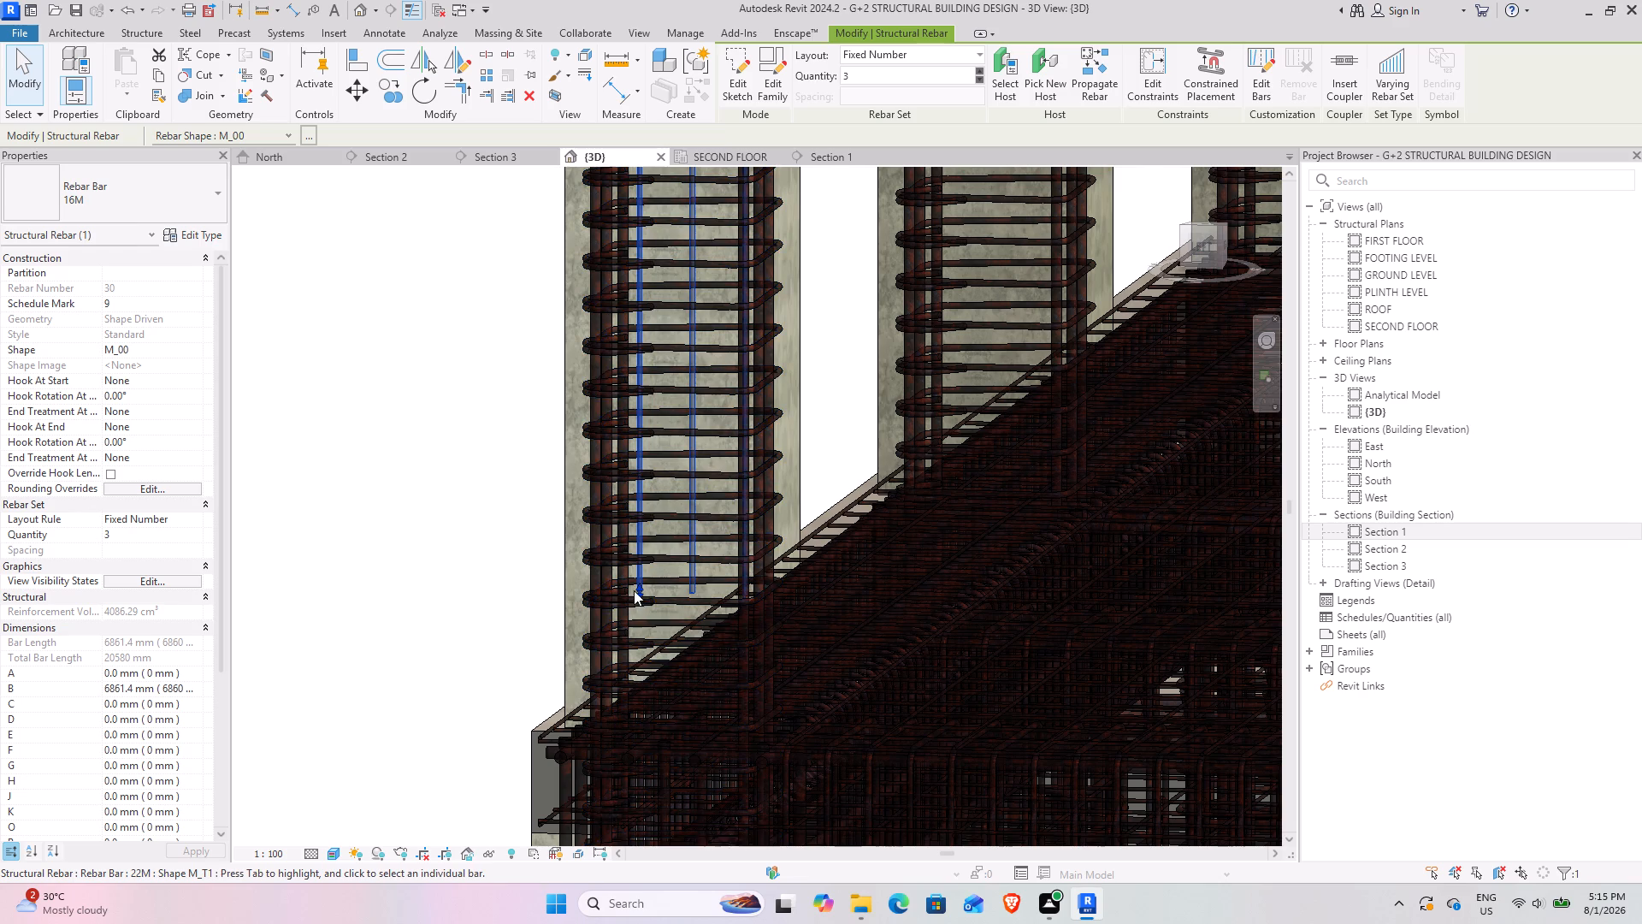
{"action": "left_click_drag", "start_coordinate": [641, 593], "coordinate": [638, 751]}
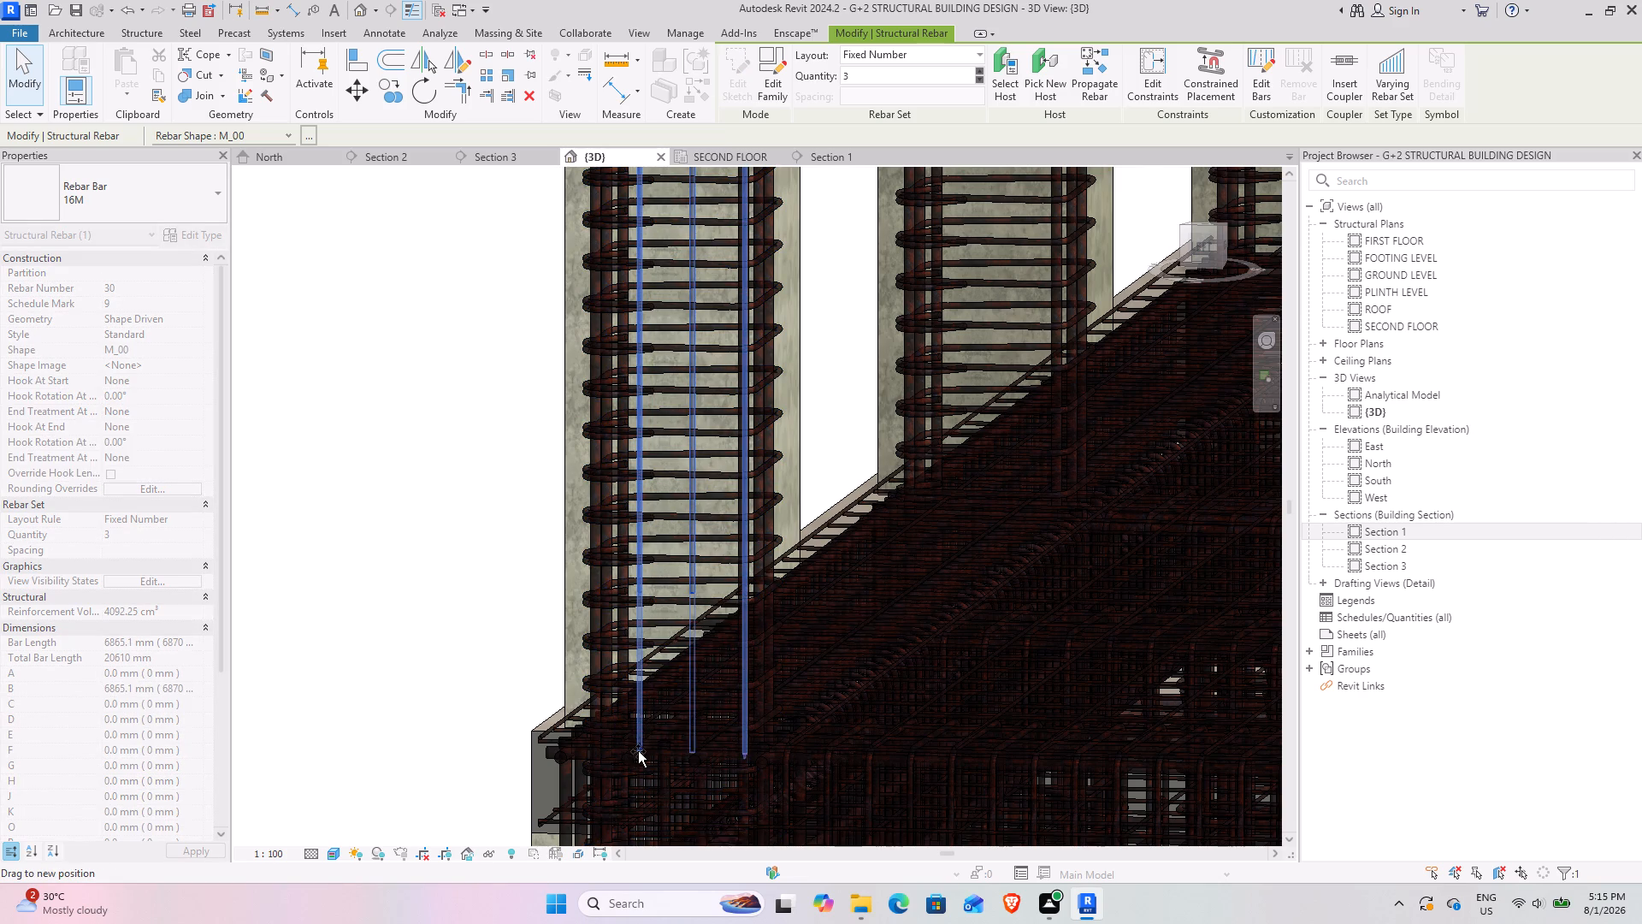
{"action": "left_click_drag", "start_coordinate": [638, 751], "coordinate": [639, 735]}
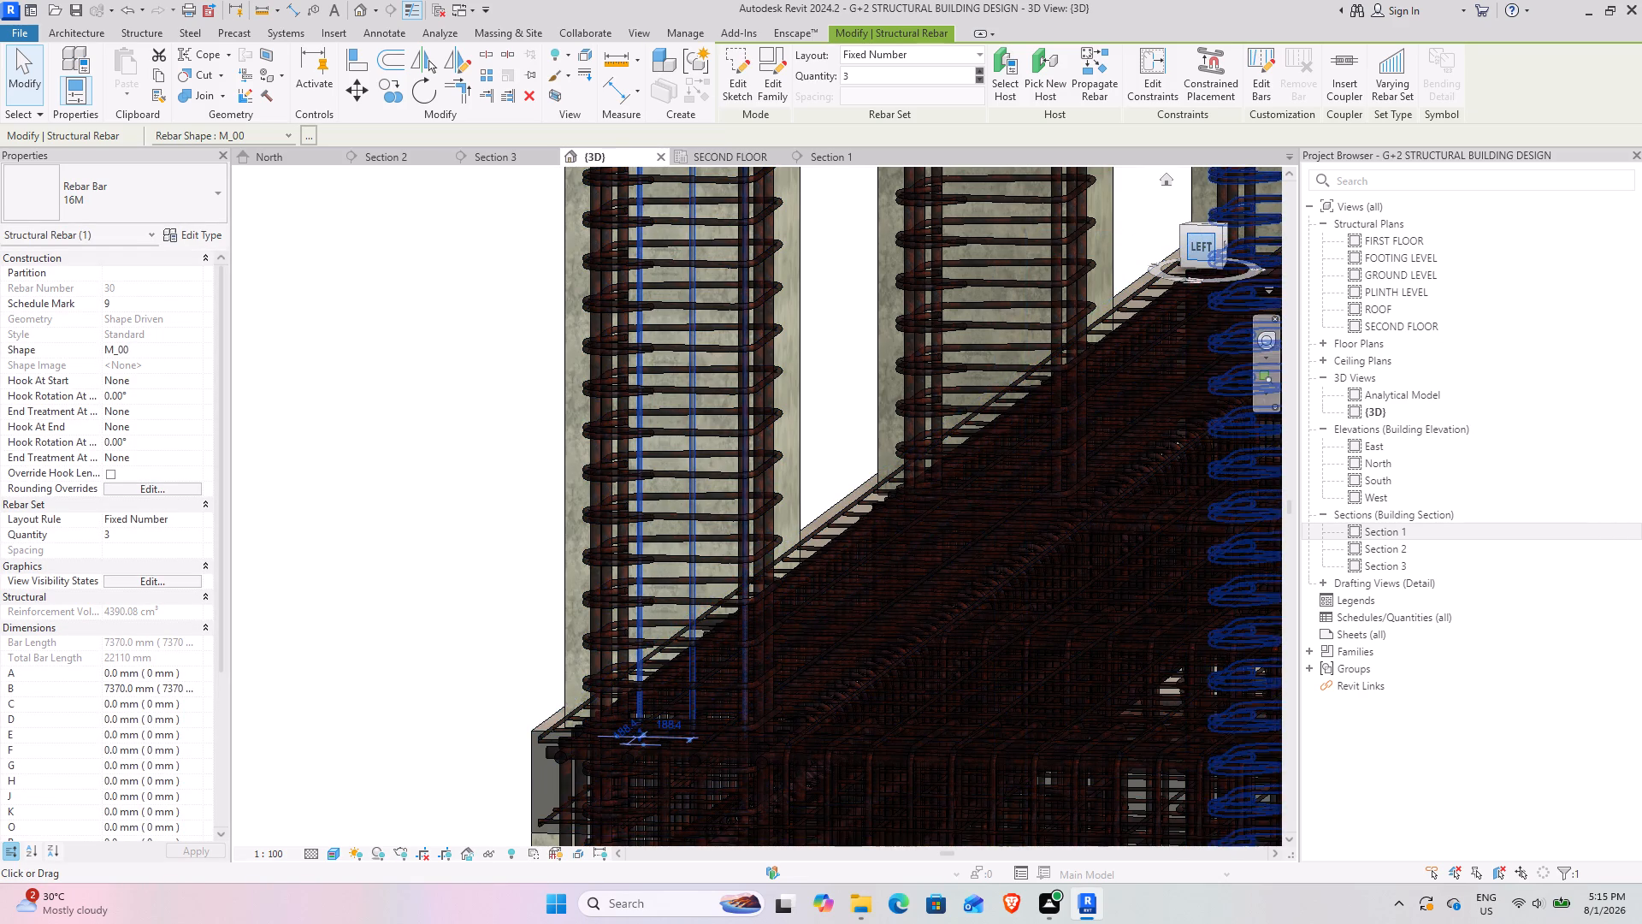
Examine the stretched bars' lower ends at the slab and their run through the lower column from the Left side.
{"action": "left_click", "coordinate": [1198, 247]}
{"action": "scroll", "coordinate": [771, 528], "scroll_direction": "up", "scroll_amount": 4}
{"action": "middle_click_drag", "start_coordinate": [811, 649], "coordinate": [751, 400]}
{"action": "middle_click_drag", "start_coordinate": [735, 570], "coordinate": [727, 395]}
{"action": "scroll", "coordinate": [741, 626], "scroll_direction": "up", "scroll_amount": 7}
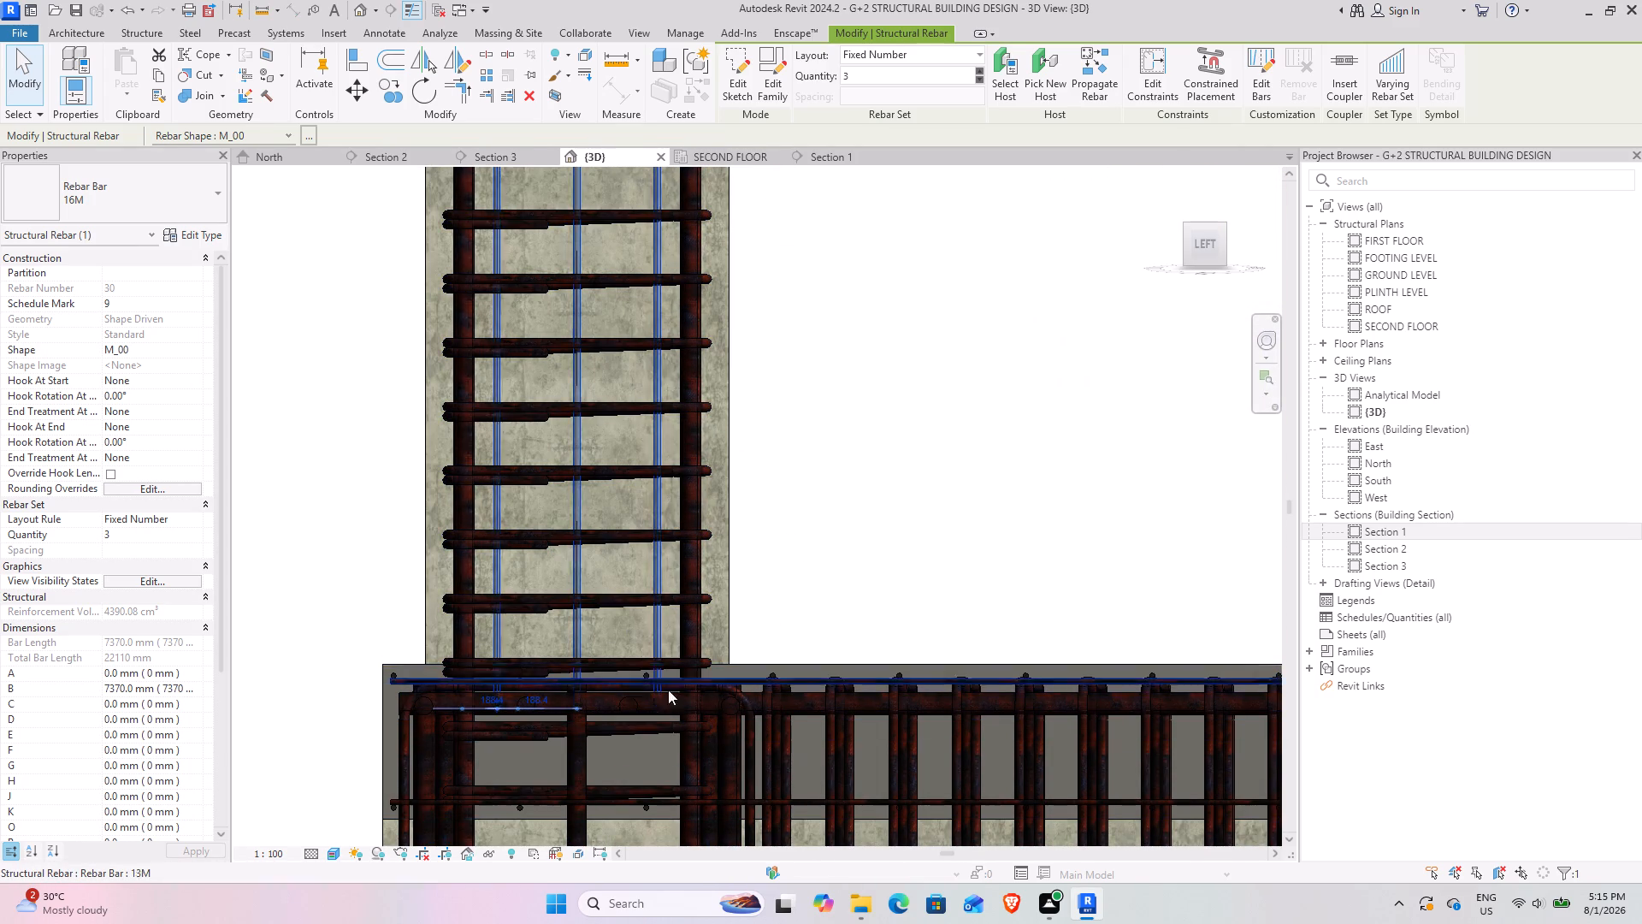
{"action": "scroll", "coordinate": [732, 481], "scroll_direction": "down", "scroll_amount": 7}
{"action": "middle_click_drag", "start_coordinate": [766, 408], "coordinate": [726, 638]}
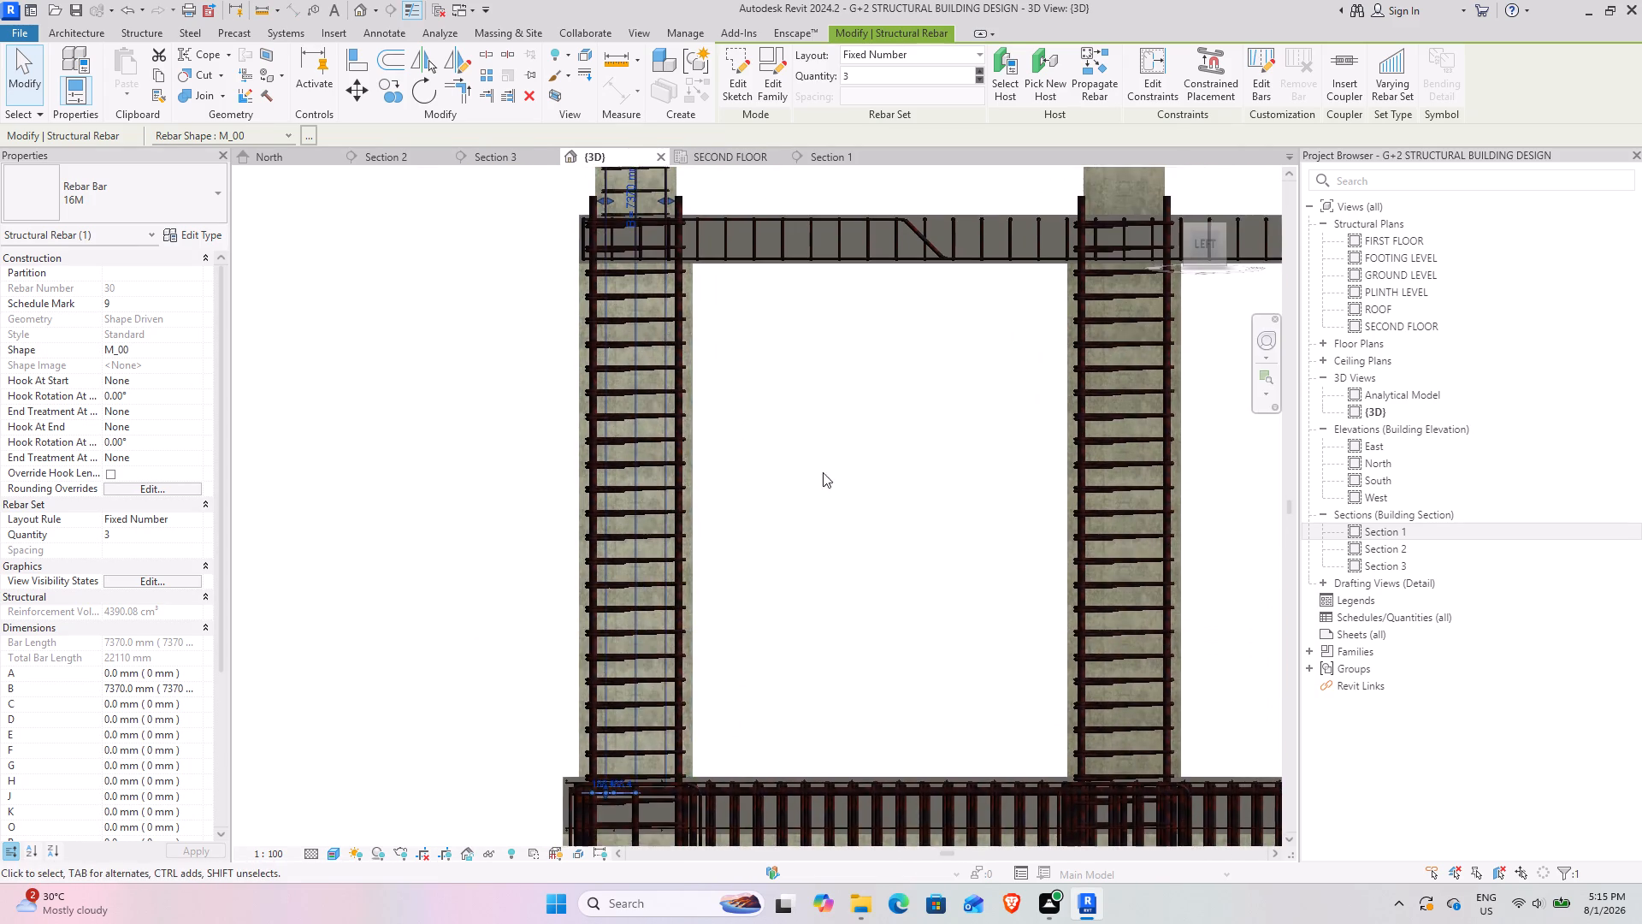
{"action": "middle_click_drag", "start_coordinate": [883, 366], "coordinate": [812, 524]}
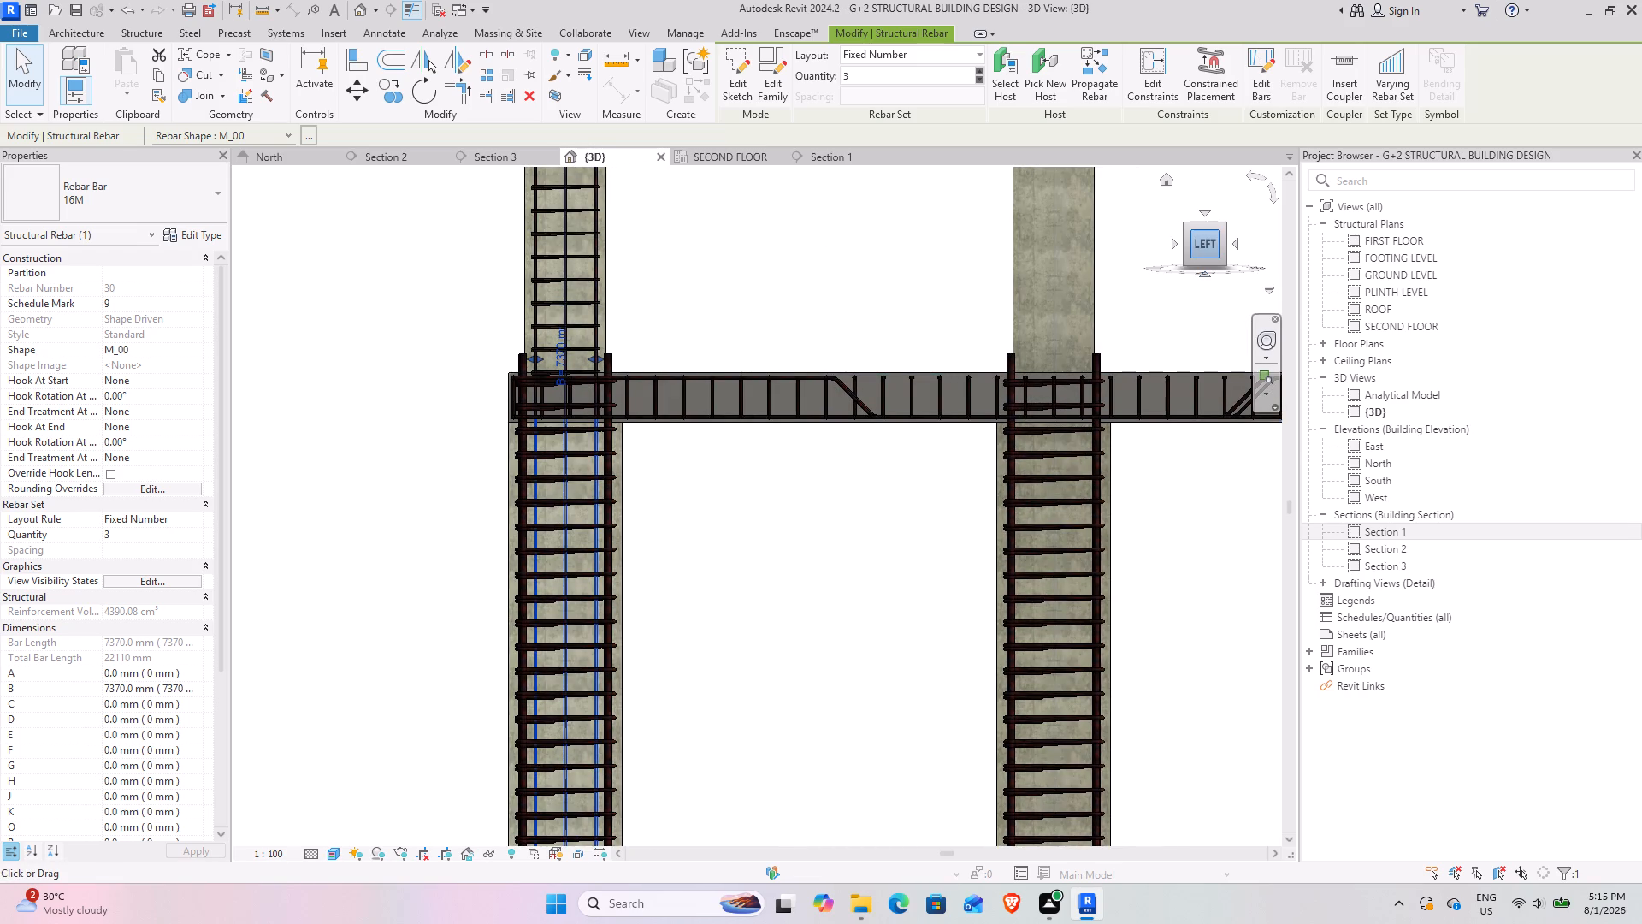
Stretch the opposite three-bar 16M set's lower end below the slab into the column underneath, about 5620 mm long.
{"action": "left_click_drag", "start_coordinate": [1203, 241], "coordinate": [1176, 268]}
{"action": "scroll", "coordinate": [704, 306], "scroll_direction": "down", "scroll_amount": 1}
{"action": "middle_click_drag", "start_coordinate": [700, 312], "coordinate": [617, 444]}
{"action": "scroll", "coordinate": [605, 360], "scroll_direction": "down", "scroll_amount": 4}
{"action": "middle_click_drag", "start_coordinate": [642, 299], "coordinate": [558, 494]}
{"action": "scroll", "coordinate": [484, 417], "scroll_direction": "up", "scroll_amount": 13}
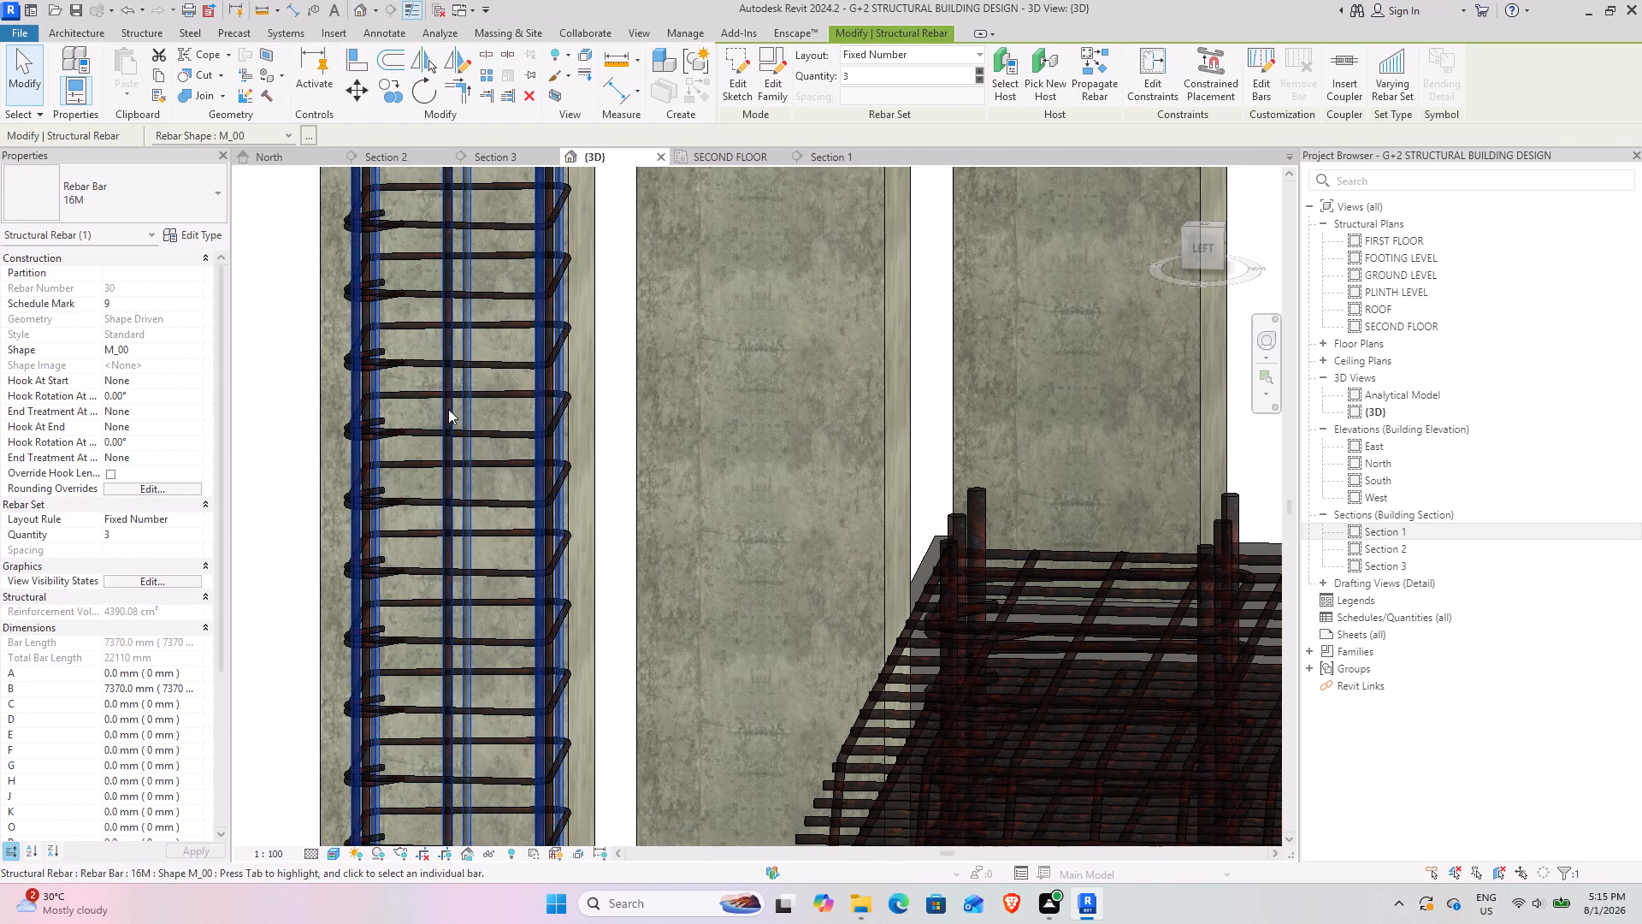
{"action": "left_click", "coordinate": [448, 409]}
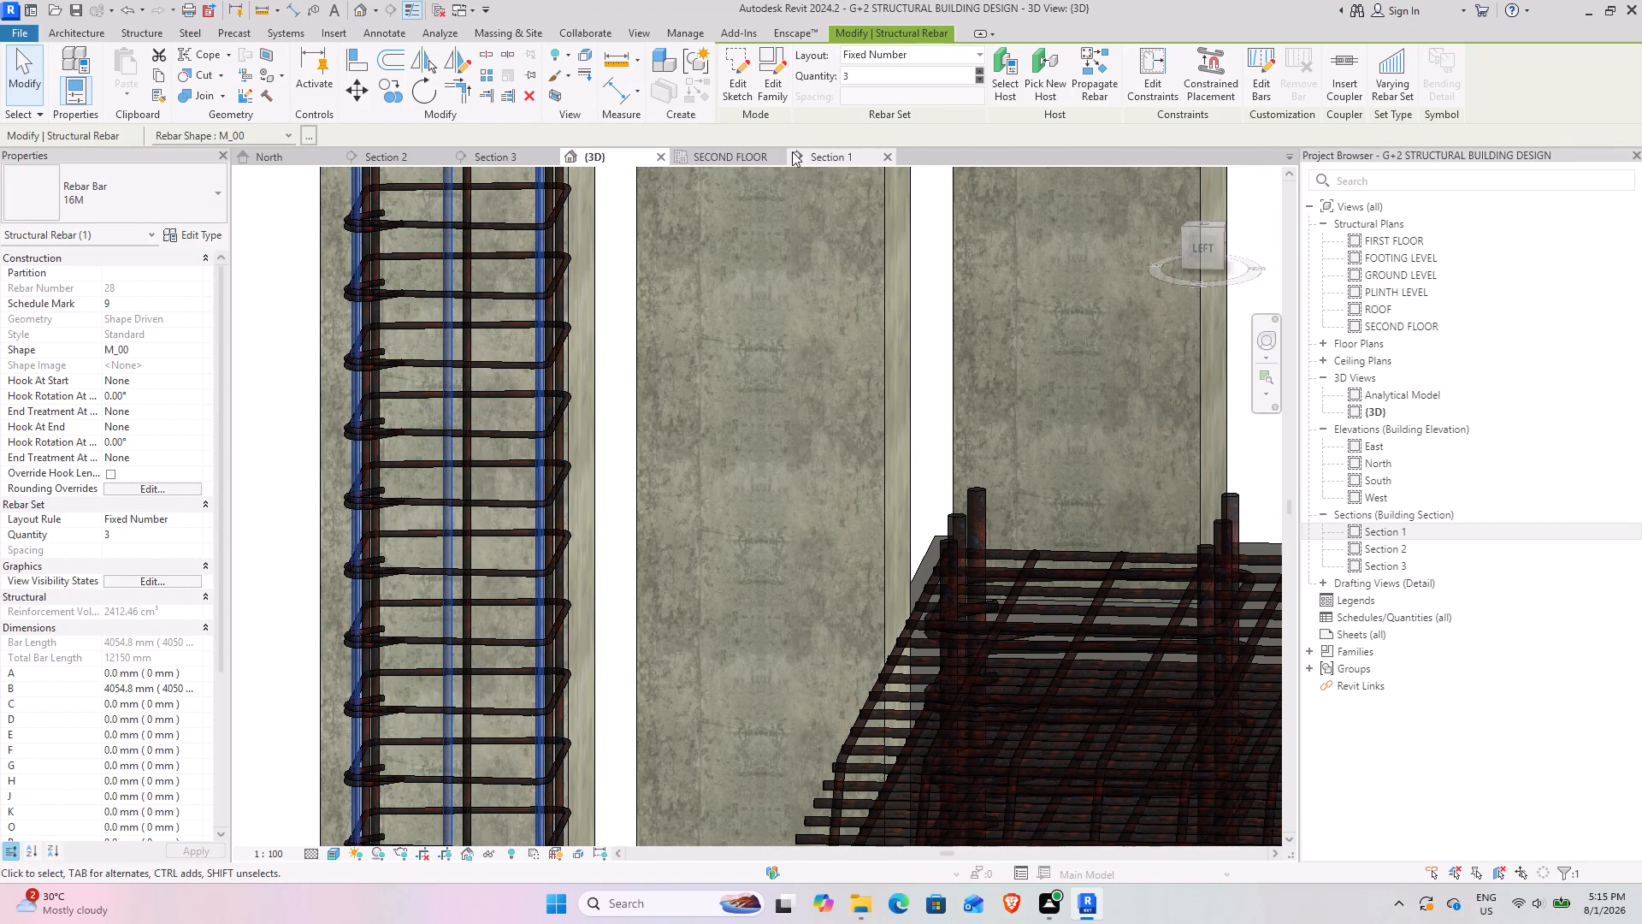
{"action": "left_click", "coordinate": [1204, 245]}
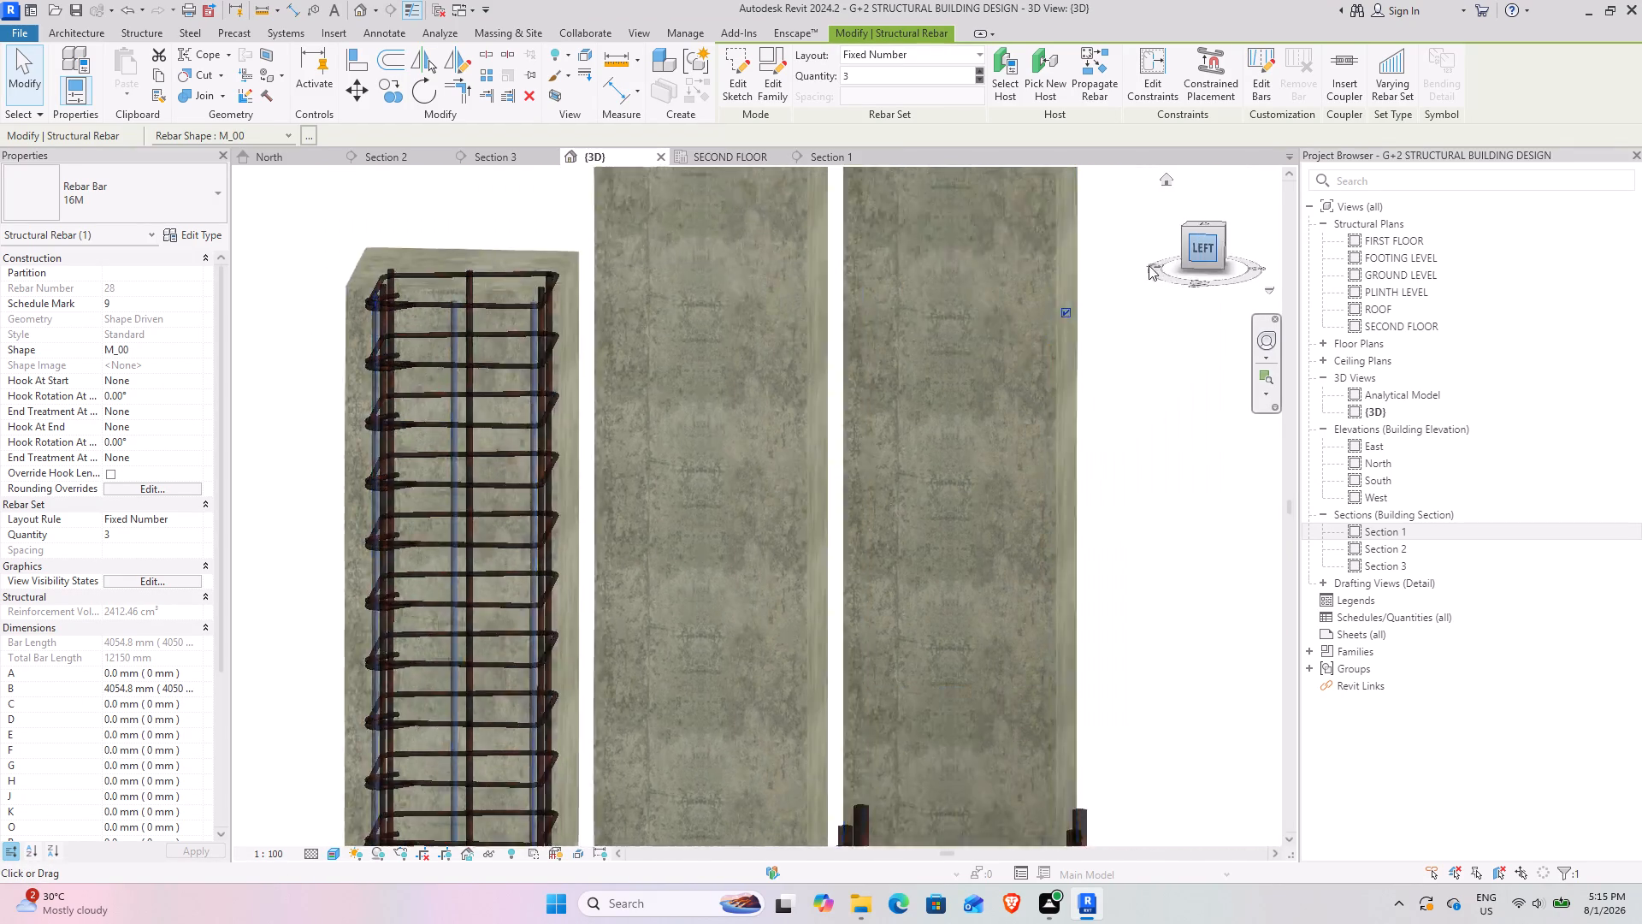
{"action": "middle_click_drag", "start_coordinate": [802, 739], "coordinate": [775, 679]}
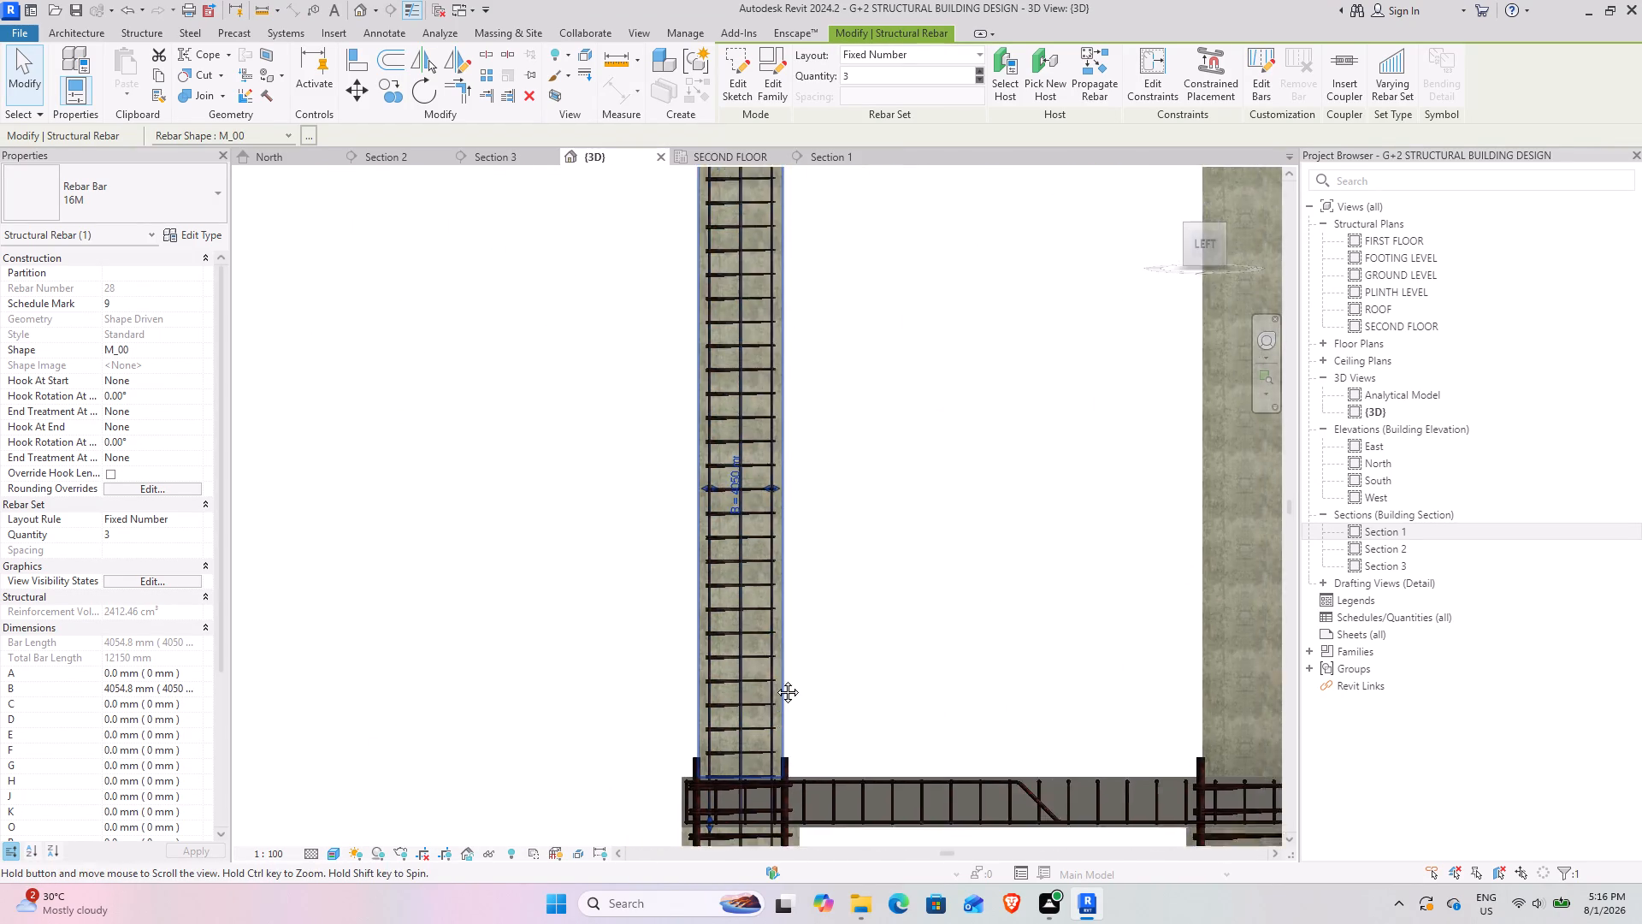
{"action": "middle_click_drag", "start_coordinate": [775, 679], "coordinate": [584, 365]}
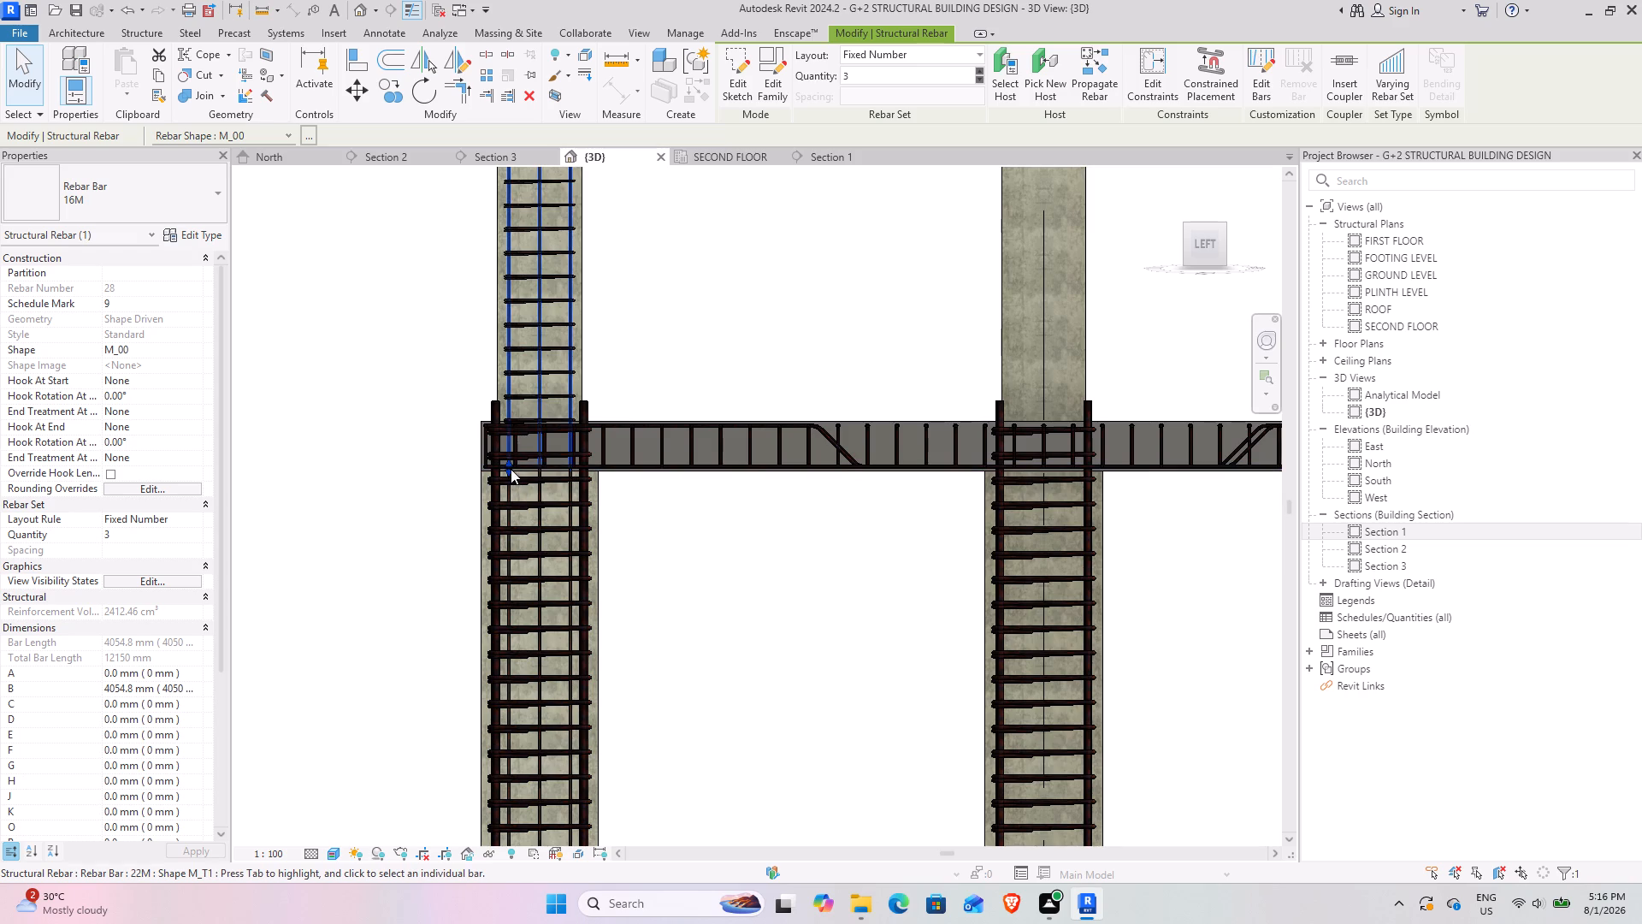
{"action": "left_click_drag", "start_coordinate": [511, 469], "coordinate": [517, 726]}
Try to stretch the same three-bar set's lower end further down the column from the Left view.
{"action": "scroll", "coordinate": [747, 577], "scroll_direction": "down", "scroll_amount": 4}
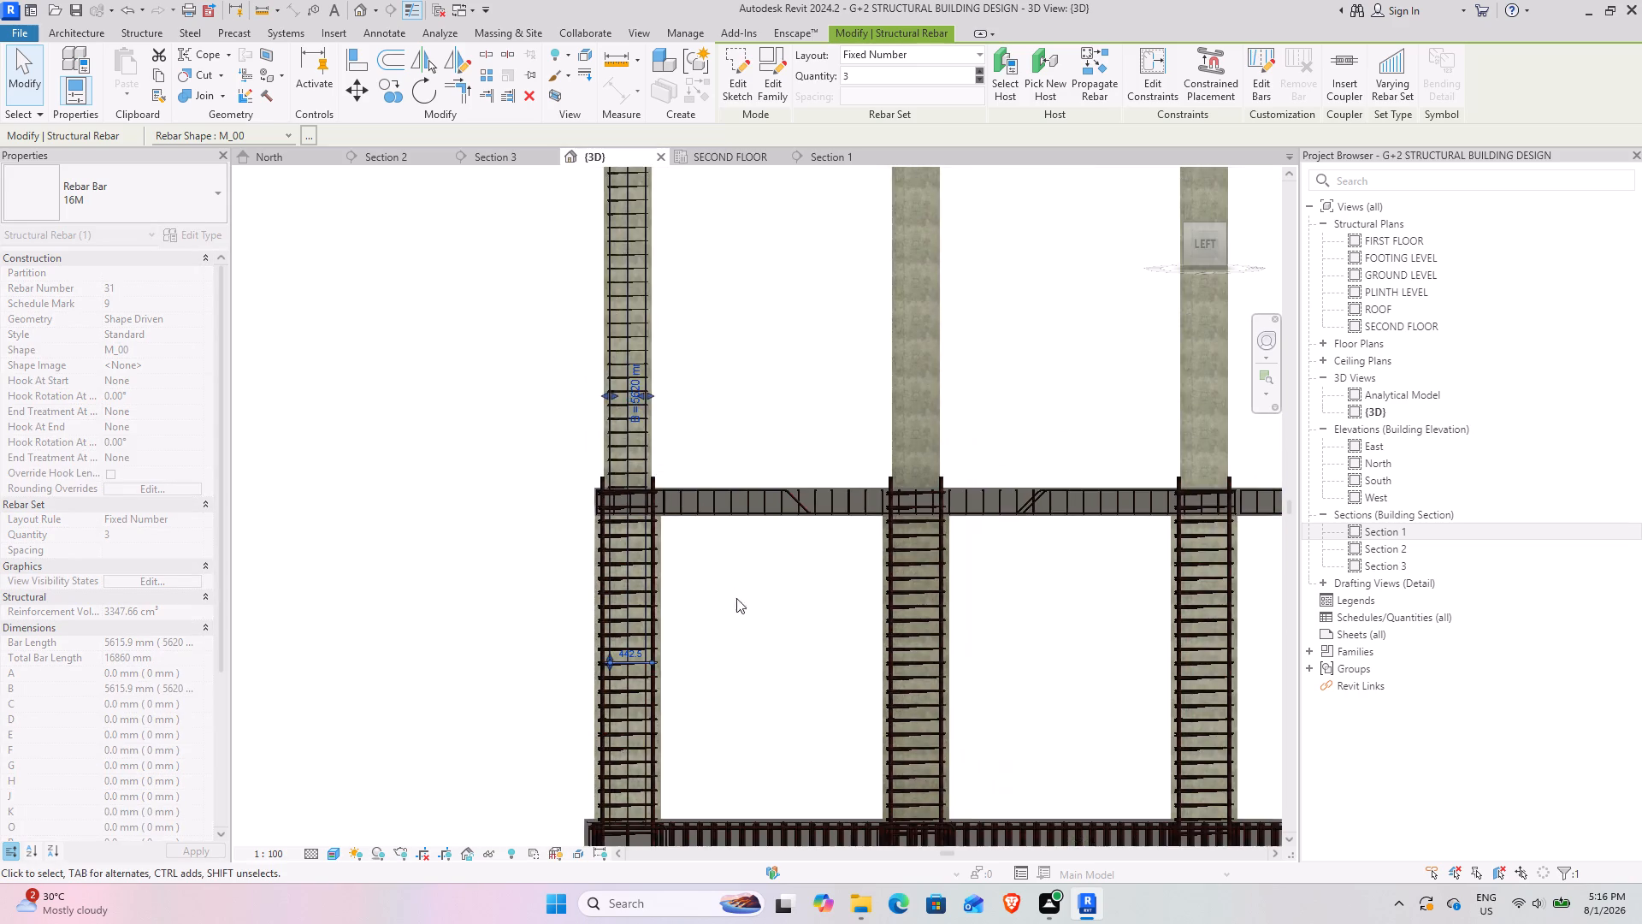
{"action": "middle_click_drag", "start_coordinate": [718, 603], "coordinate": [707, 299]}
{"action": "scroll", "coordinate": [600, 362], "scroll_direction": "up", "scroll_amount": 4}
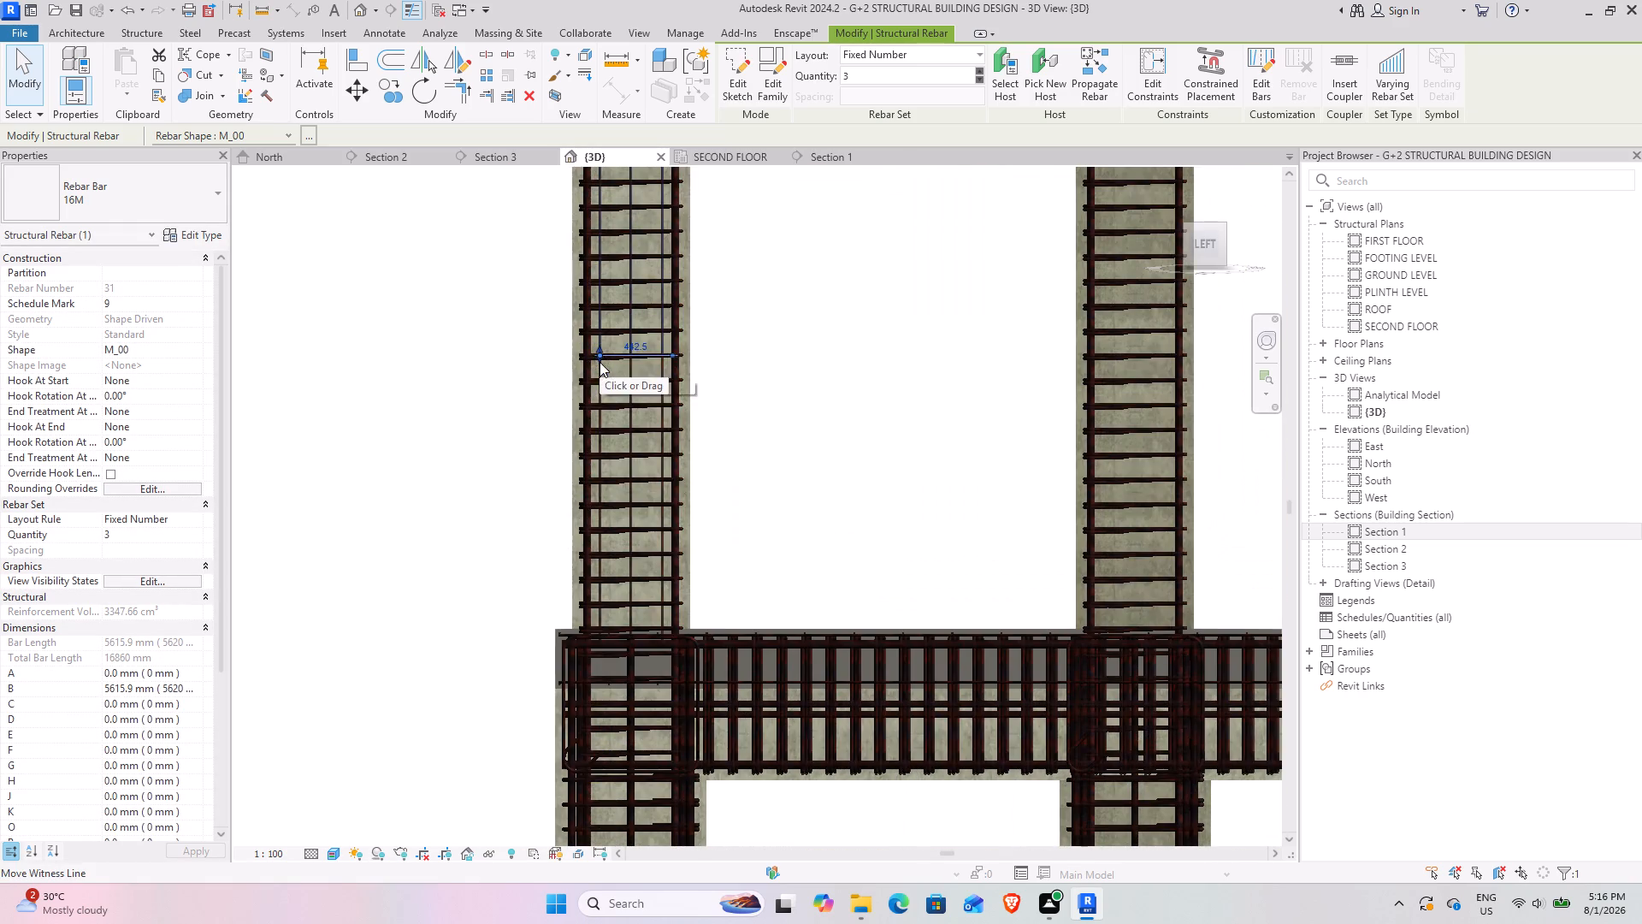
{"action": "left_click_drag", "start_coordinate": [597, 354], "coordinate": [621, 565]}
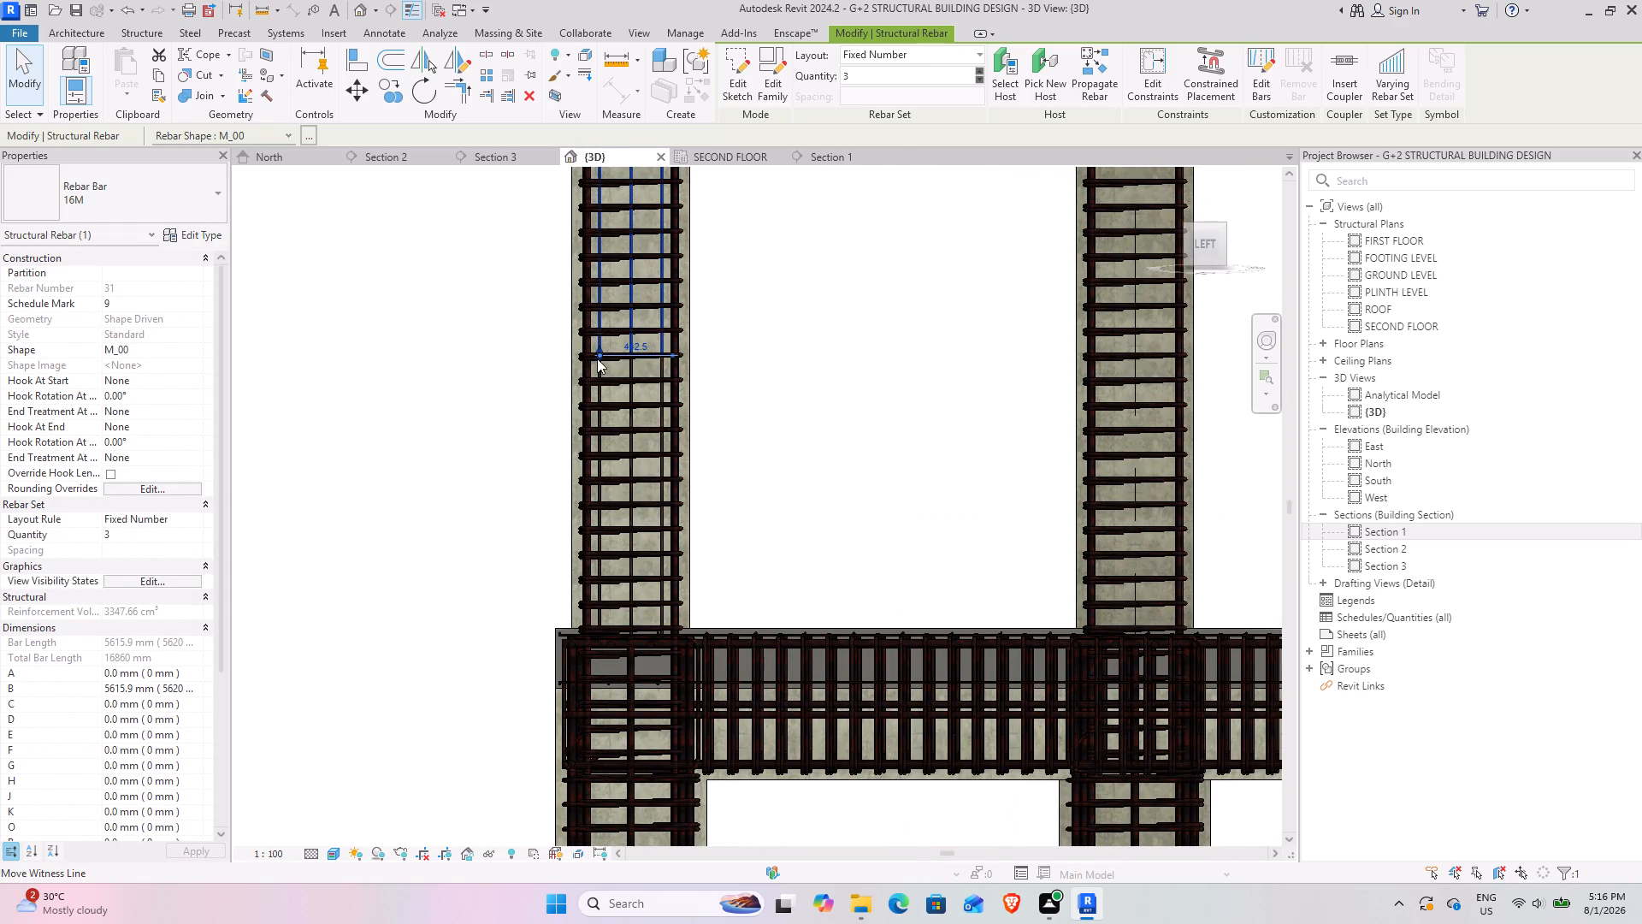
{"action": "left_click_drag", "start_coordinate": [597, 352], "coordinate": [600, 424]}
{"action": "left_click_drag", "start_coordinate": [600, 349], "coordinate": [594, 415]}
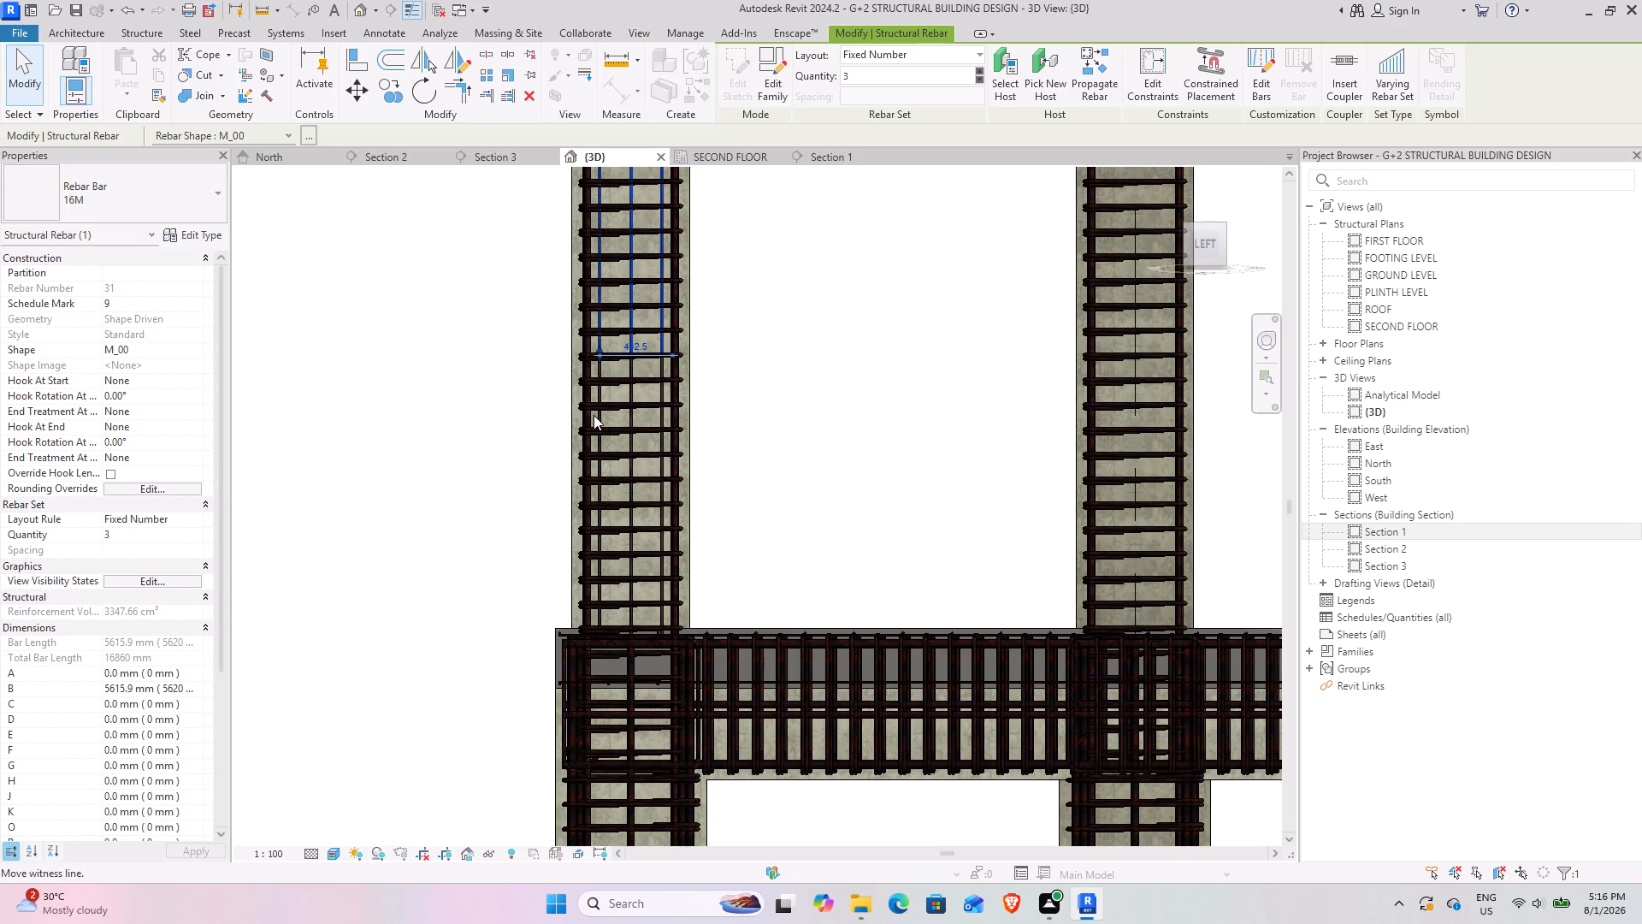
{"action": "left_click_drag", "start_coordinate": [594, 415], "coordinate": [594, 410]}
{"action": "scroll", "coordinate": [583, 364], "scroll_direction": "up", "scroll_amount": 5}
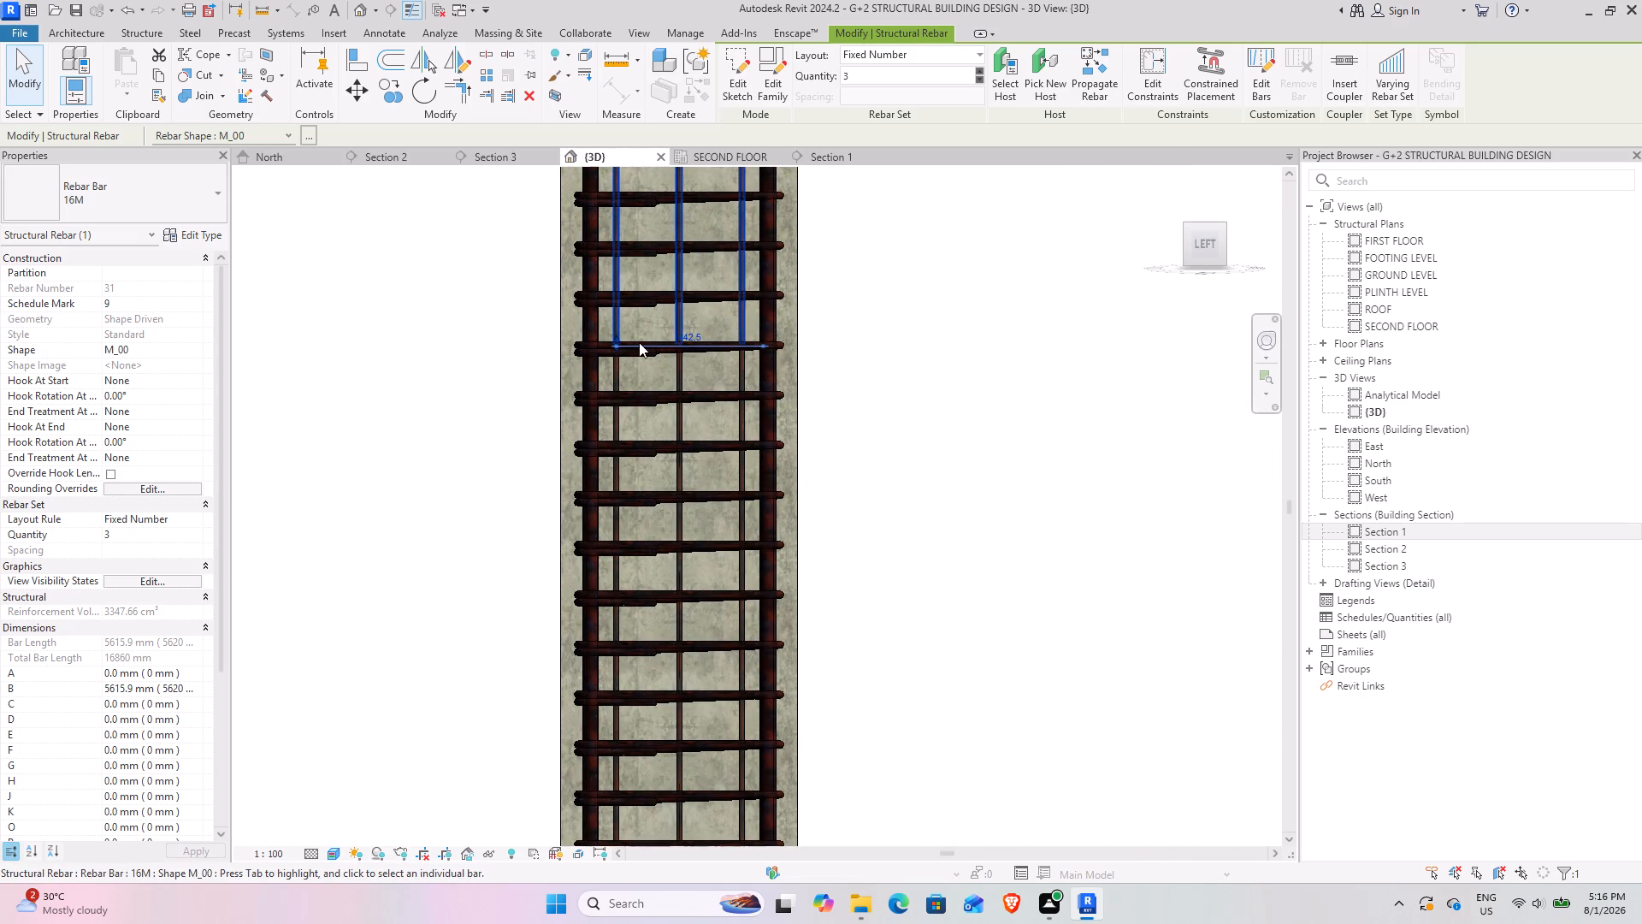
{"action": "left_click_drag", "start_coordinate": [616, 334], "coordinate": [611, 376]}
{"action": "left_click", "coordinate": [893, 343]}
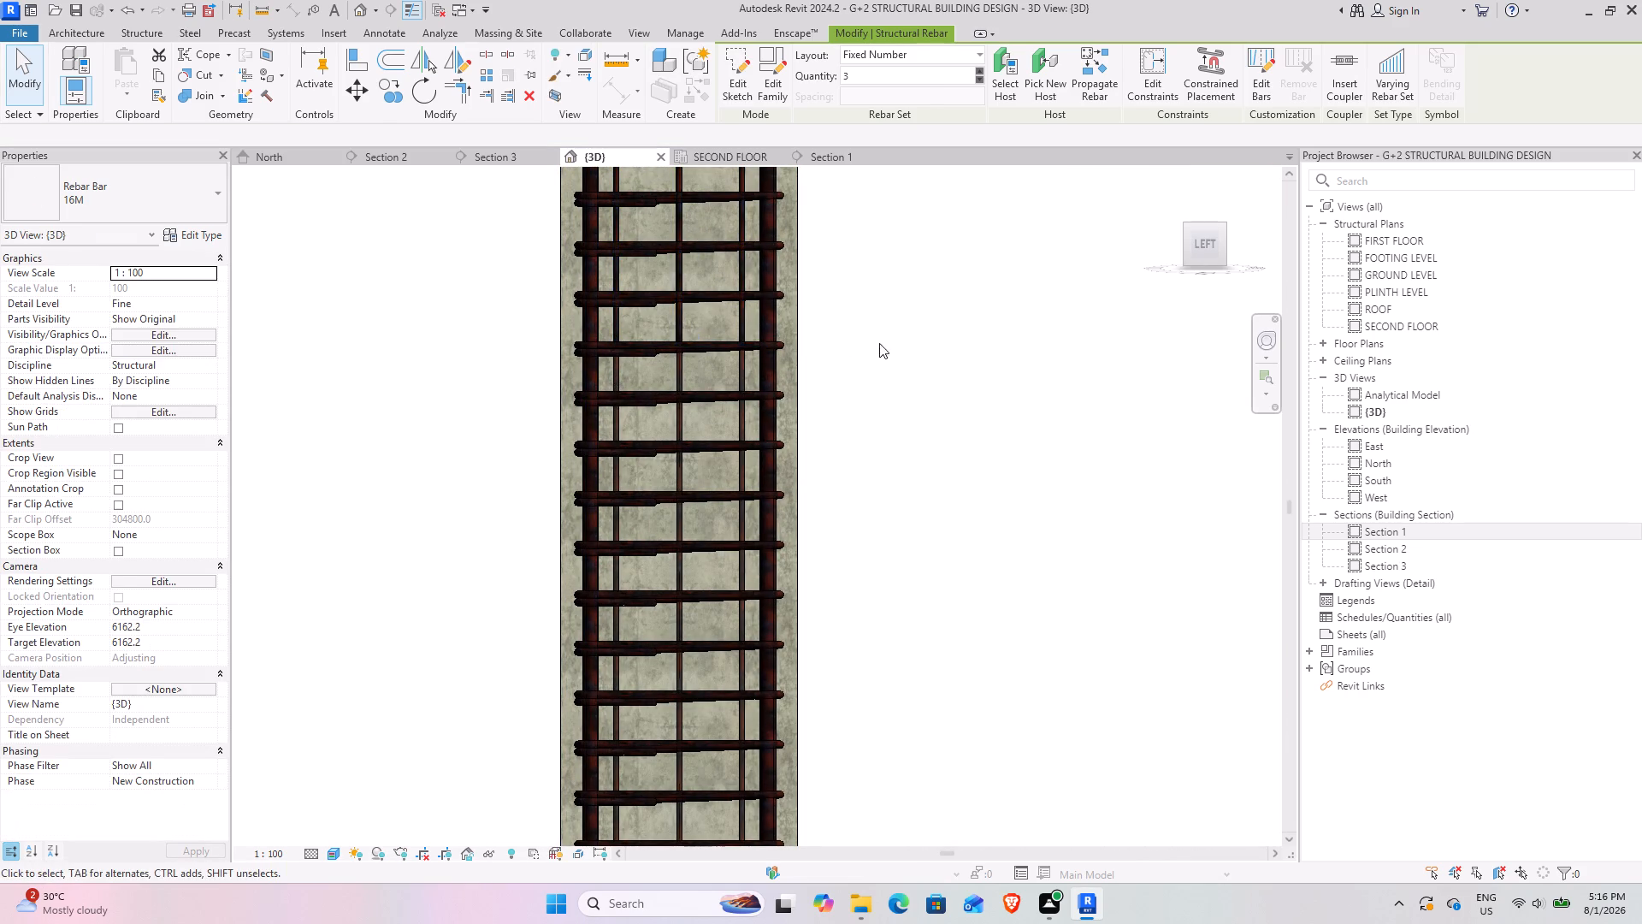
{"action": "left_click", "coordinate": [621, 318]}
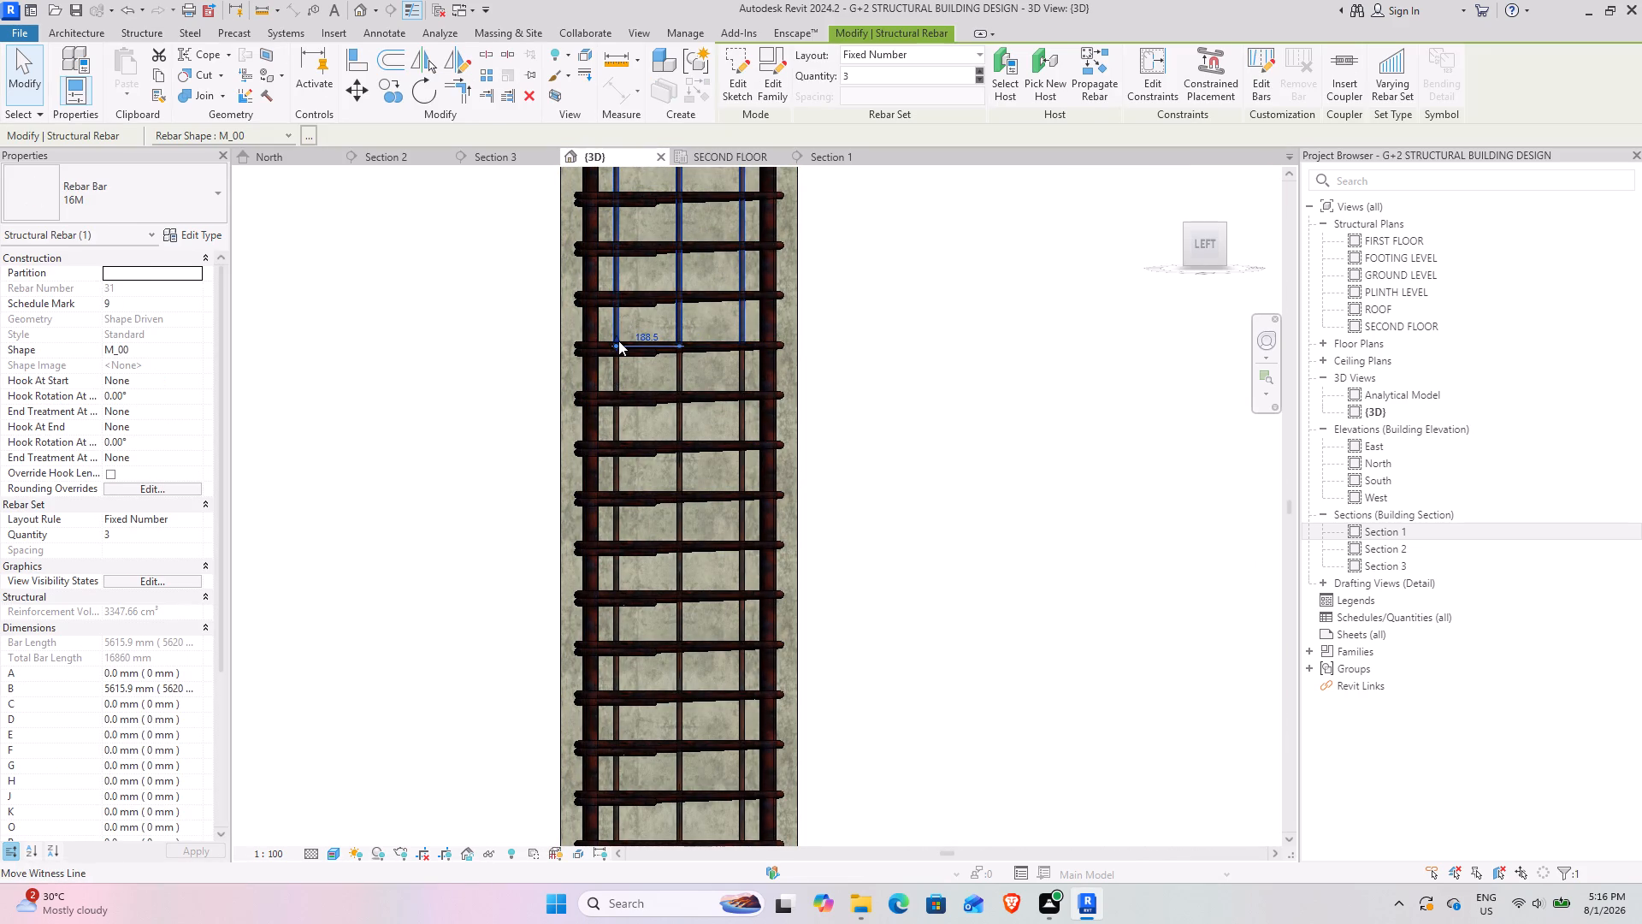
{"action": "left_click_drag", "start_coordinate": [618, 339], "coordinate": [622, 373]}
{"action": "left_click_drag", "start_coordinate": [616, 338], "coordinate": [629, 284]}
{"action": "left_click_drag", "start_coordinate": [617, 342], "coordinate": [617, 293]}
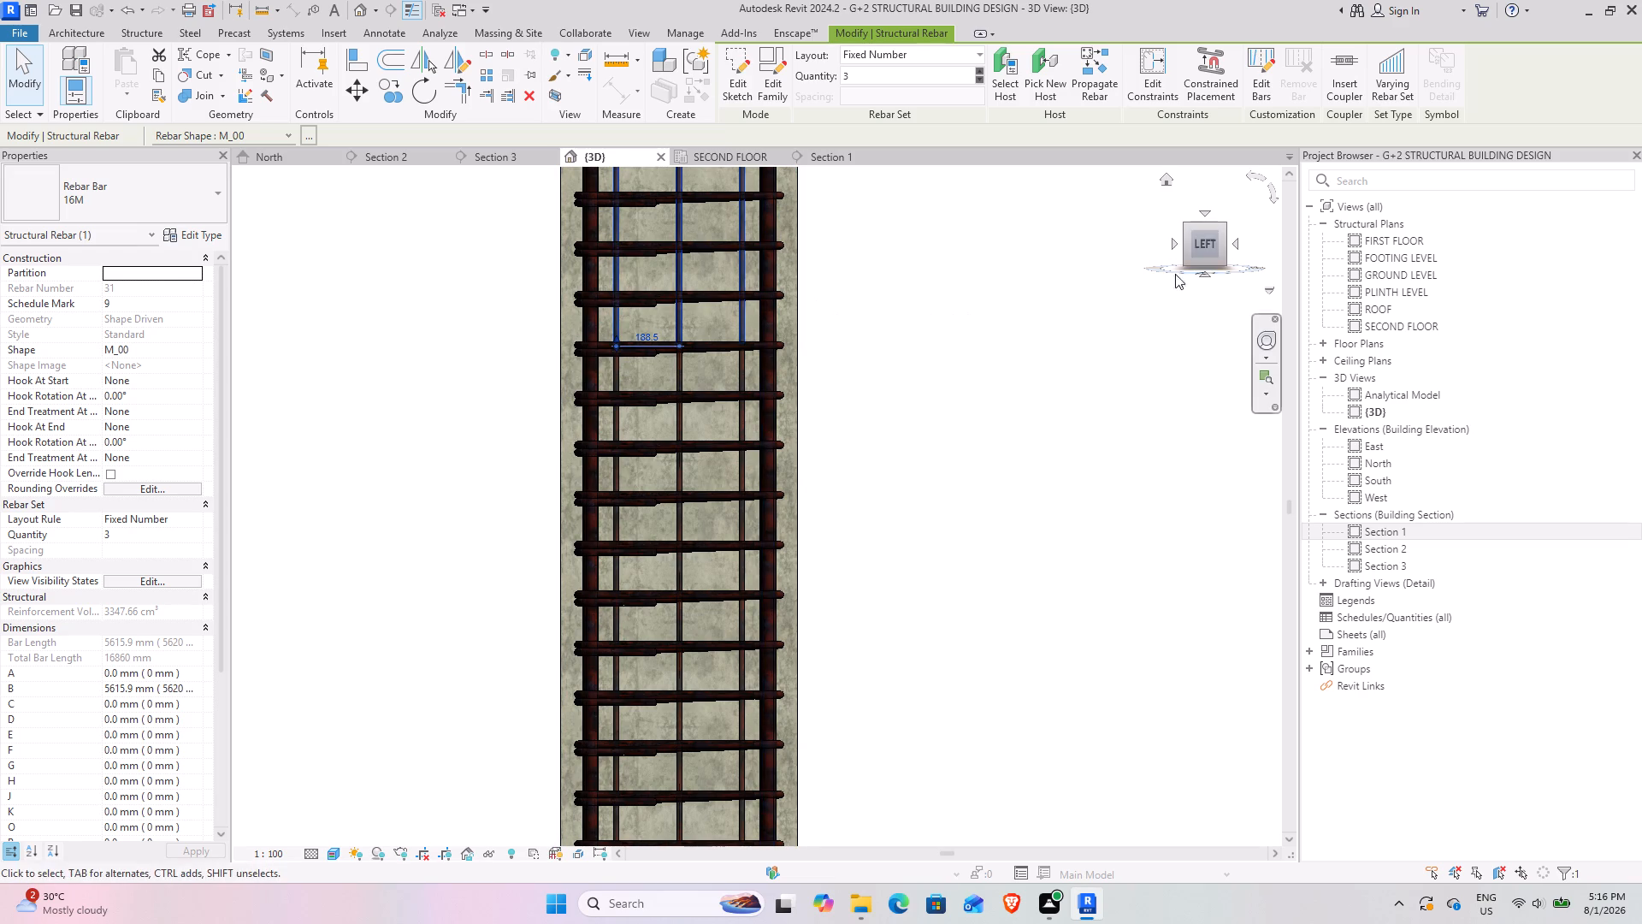
Orbit to an angled view and stretch the three-bar set's lower end further down the column, about 6040 mm long.
{"action": "left_click_drag", "start_coordinate": [1209, 227], "coordinate": [1175, 254]}
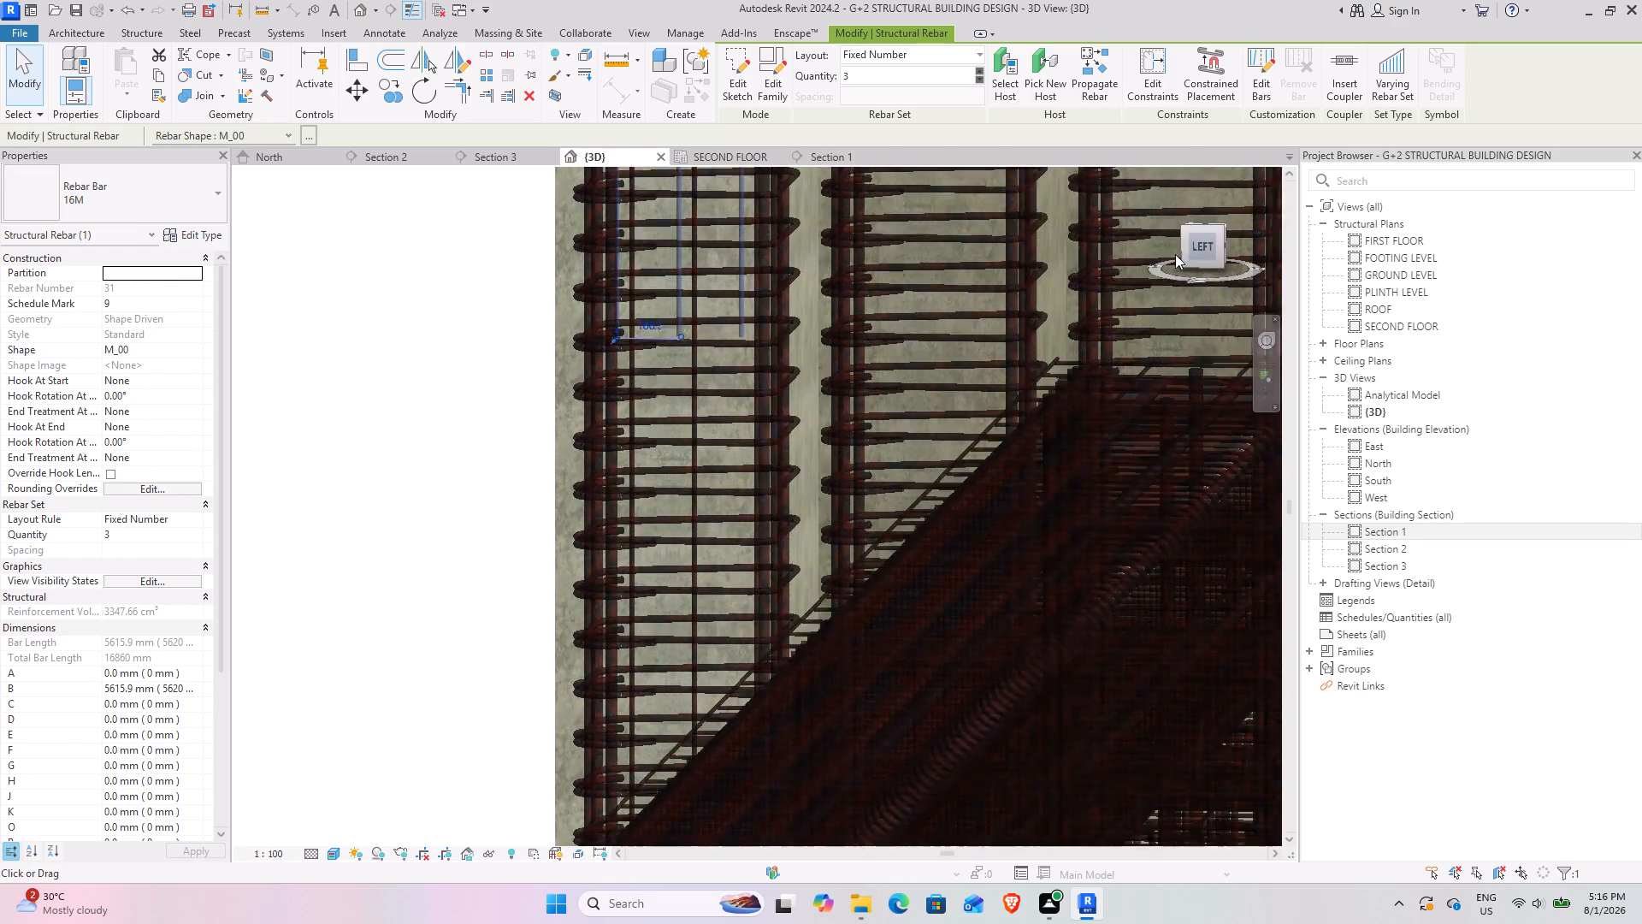
{"action": "left_click_drag", "start_coordinate": [1175, 254], "coordinate": [1166, 270]}
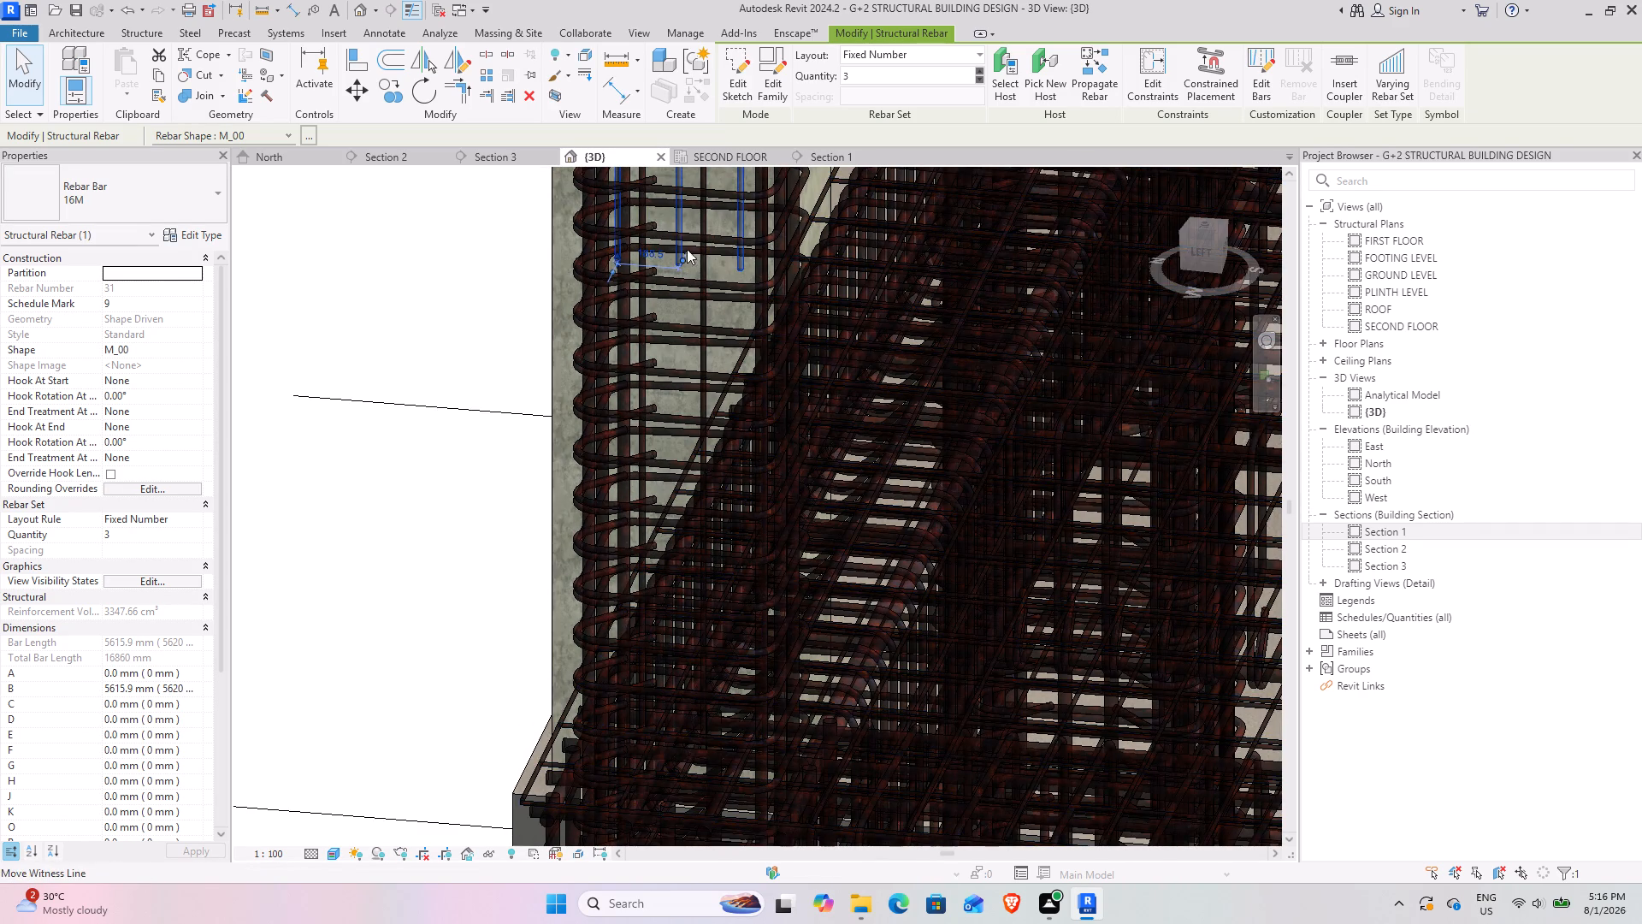
{"action": "left_click", "coordinate": [678, 235]}
{"action": "scroll", "coordinate": [609, 262], "scroll_direction": "up", "scroll_amount": 8}
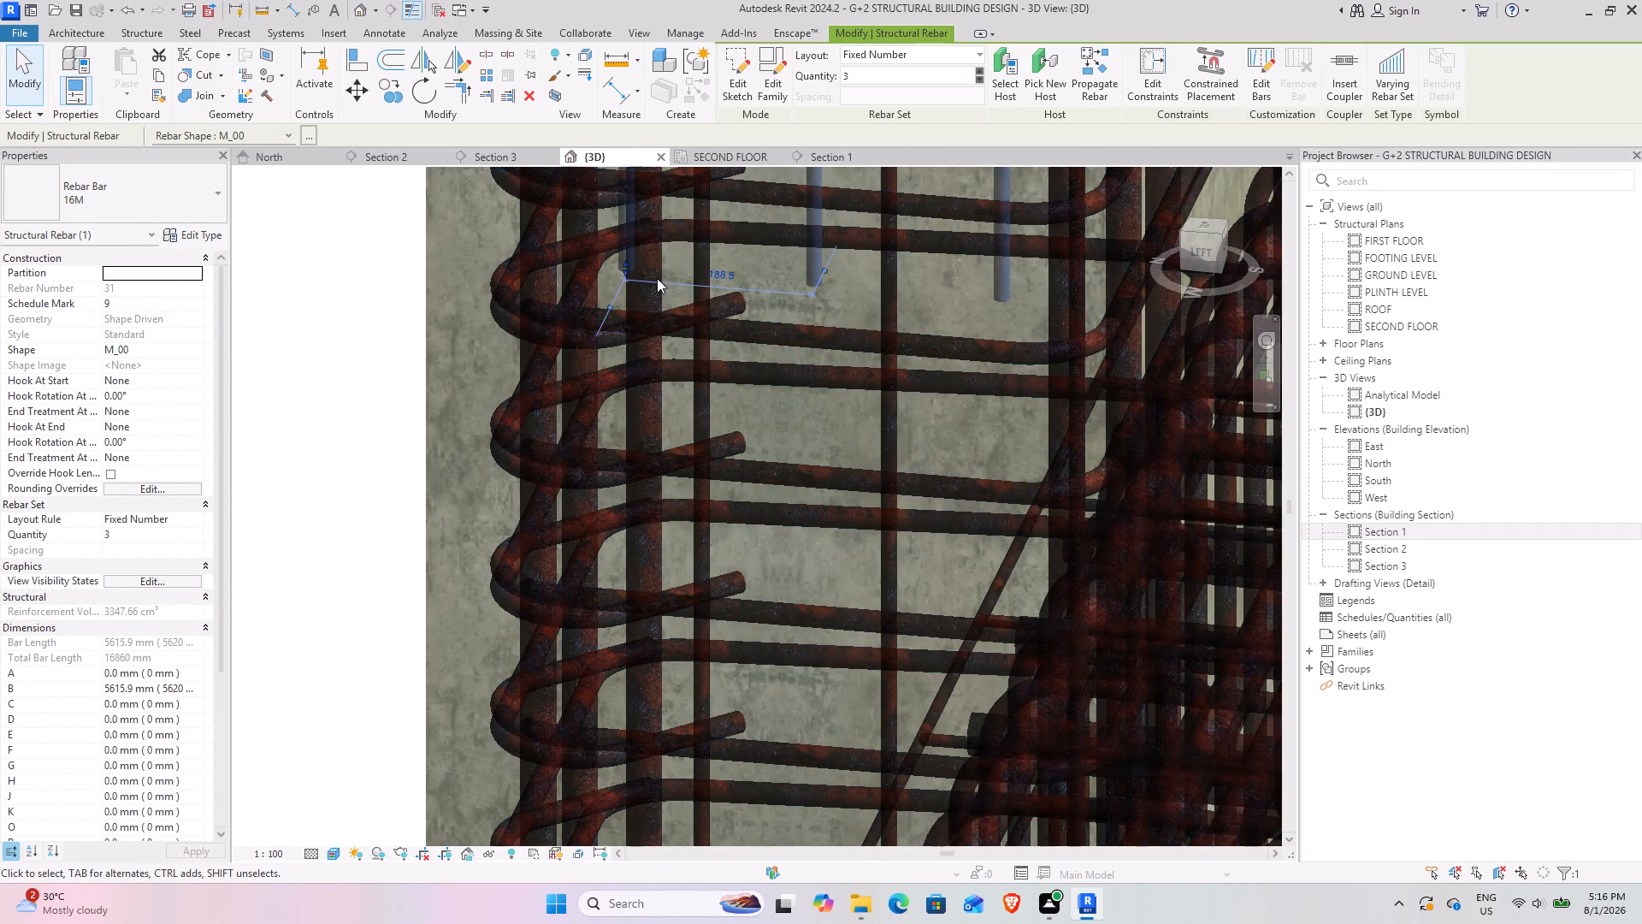
{"action": "left_click_drag", "start_coordinate": [628, 261], "coordinate": [640, 618]}
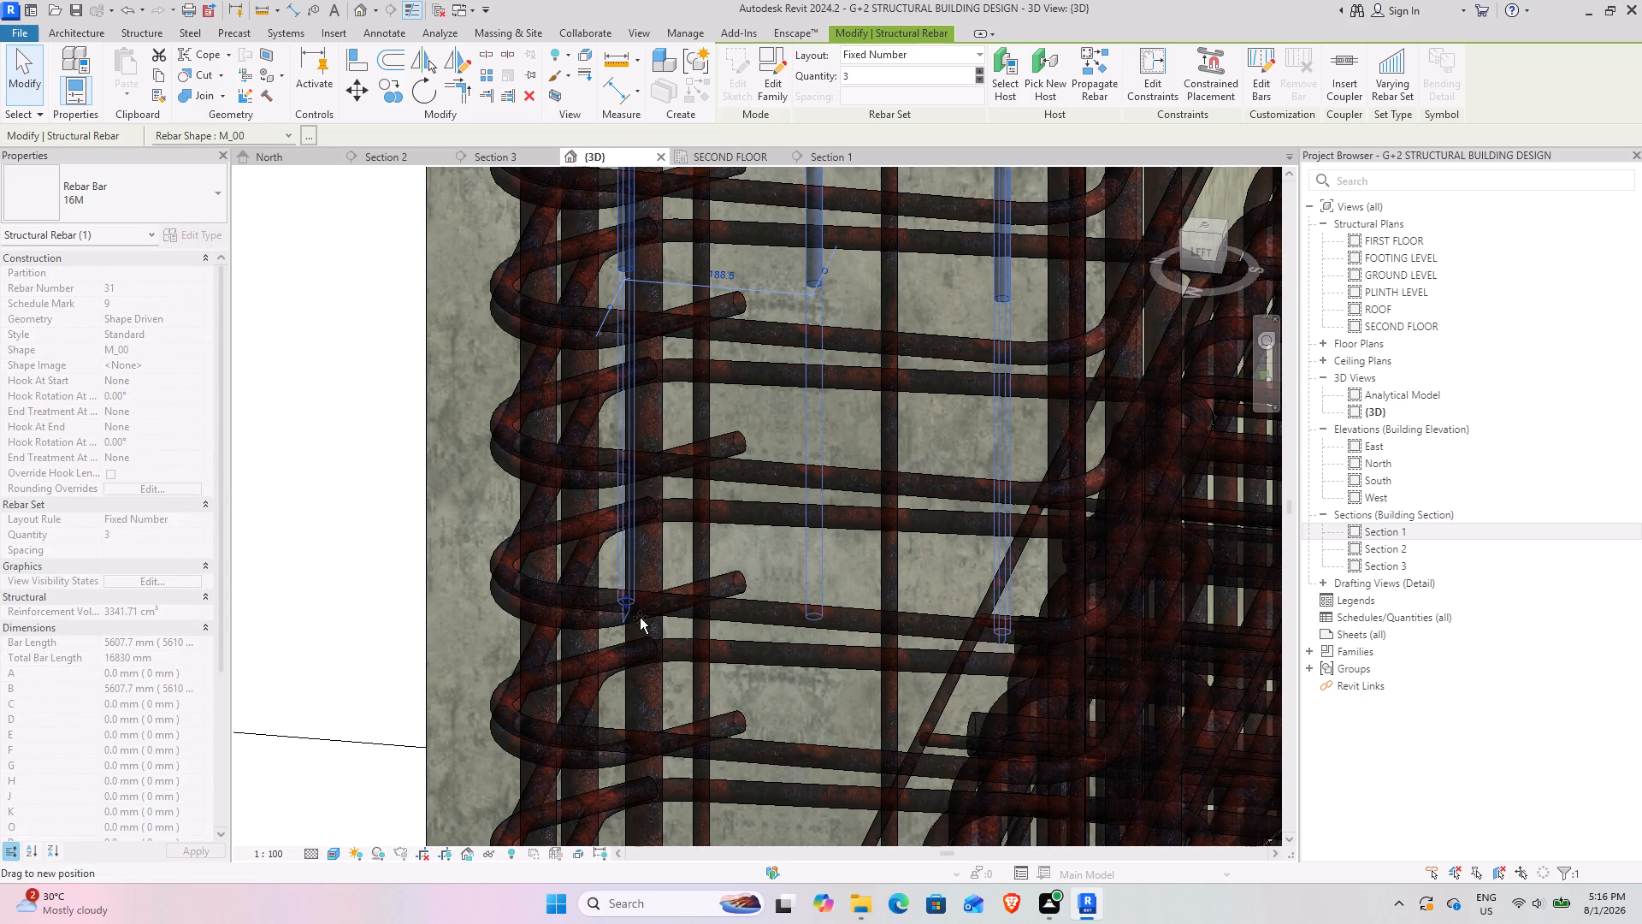
{"action": "left_click_drag", "start_coordinate": [640, 618], "coordinate": [633, 662]}
Stretch the same three-bar set's lower end down to the next slab, making the bars about 7350 mm long.
{"action": "scroll", "coordinate": [735, 583], "scroll_direction": "down", "scroll_amount": 2}
{"action": "middle_click_drag", "start_coordinate": [741, 641], "coordinate": [776, 110]}
{"action": "left_click", "coordinate": [1201, 249]}
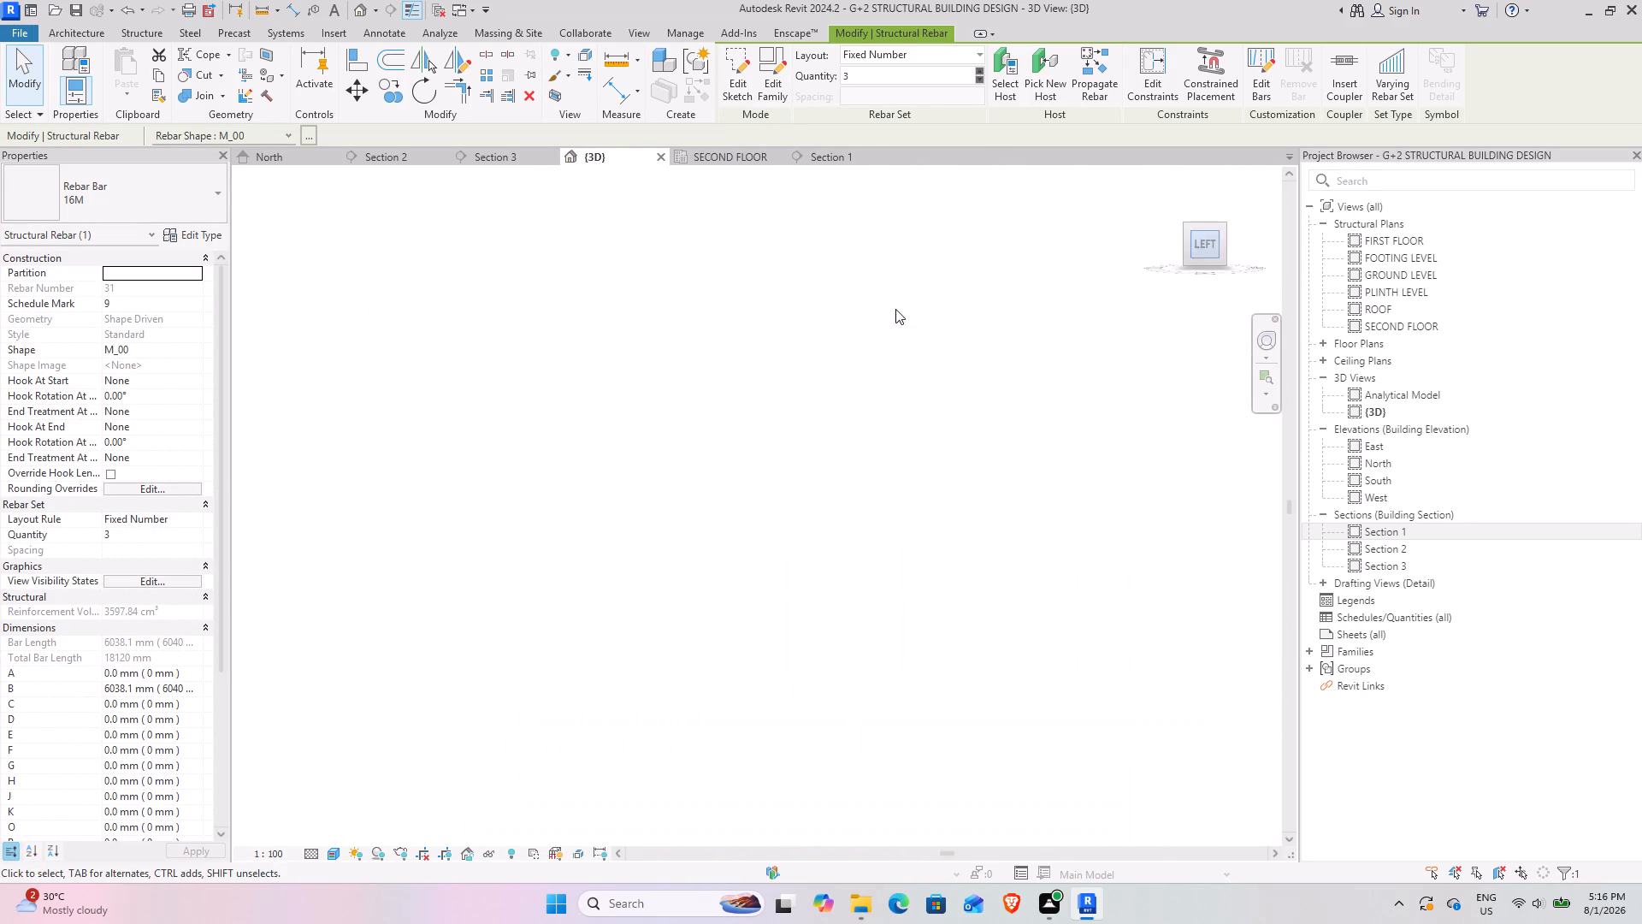
{"action": "middle_click_drag", "start_coordinate": [746, 682], "coordinate": [647, 418]}
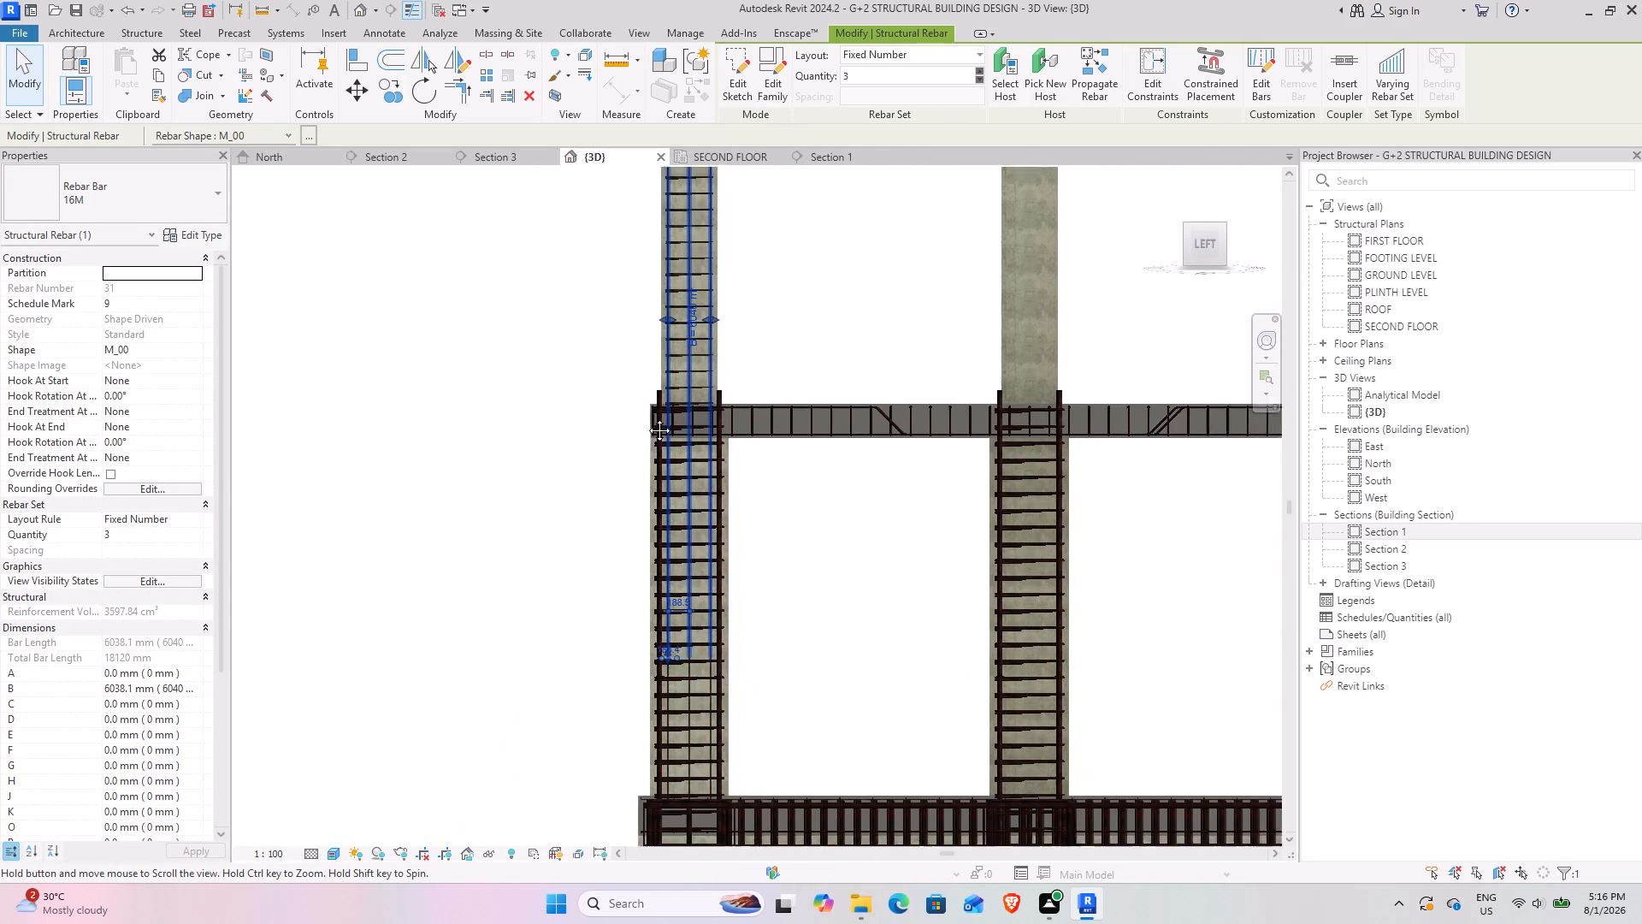
{"action": "middle_click_drag", "start_coordinate": [647, 418], "coordinate": [641, 389]}
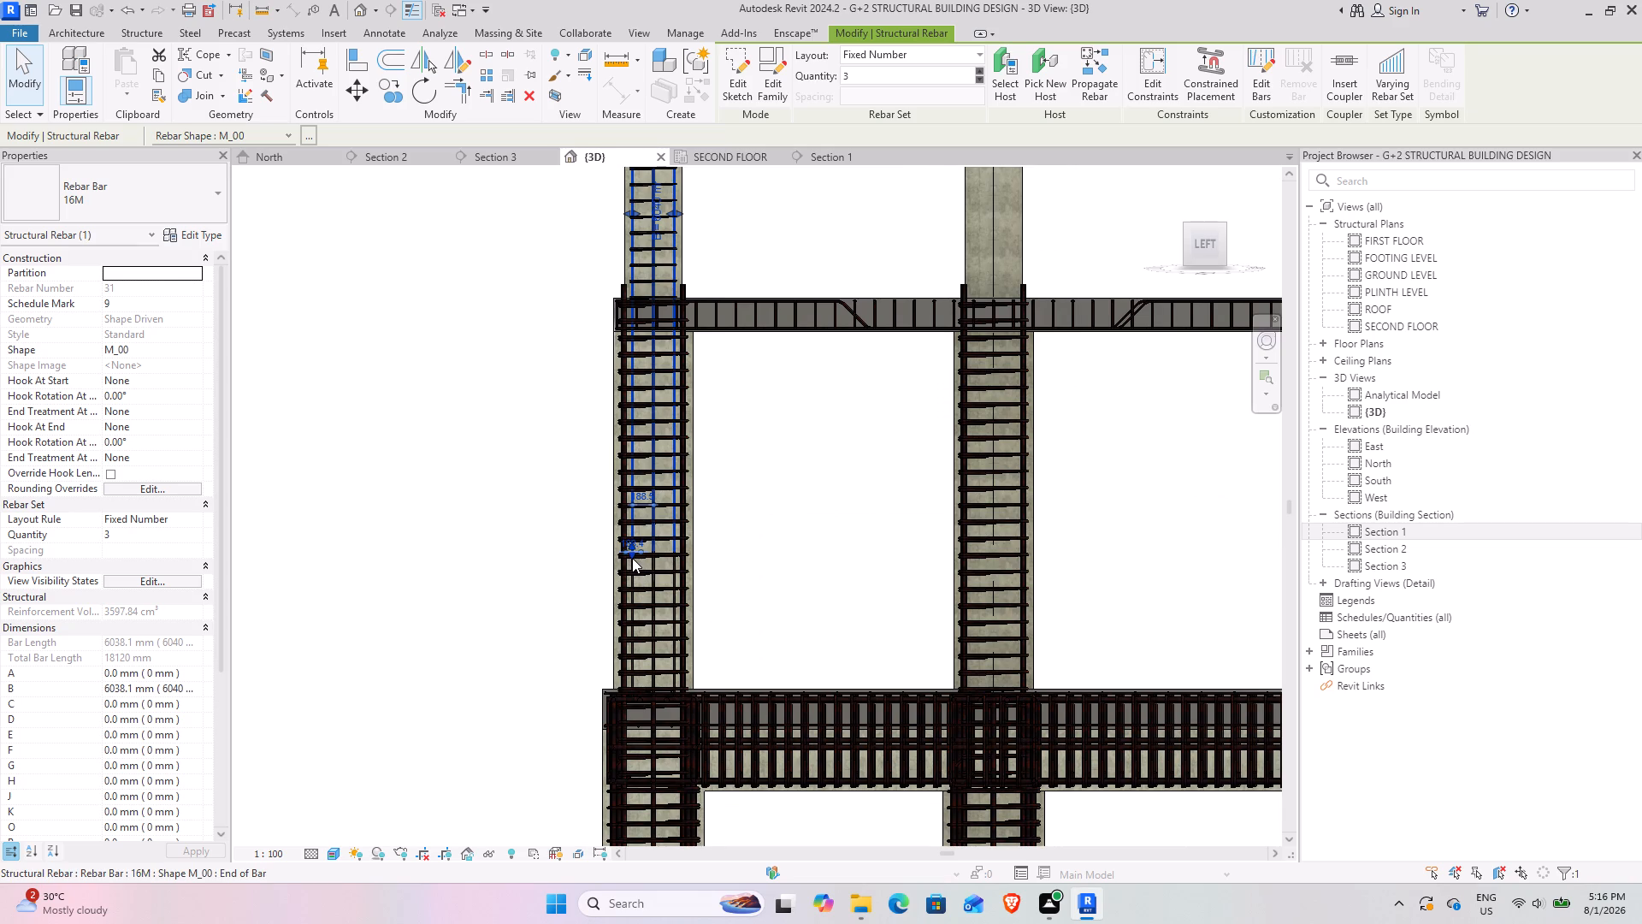
{"action": "left_click_drag", "start_coordinate": [632, 558], "coordinate": [626, 697]}
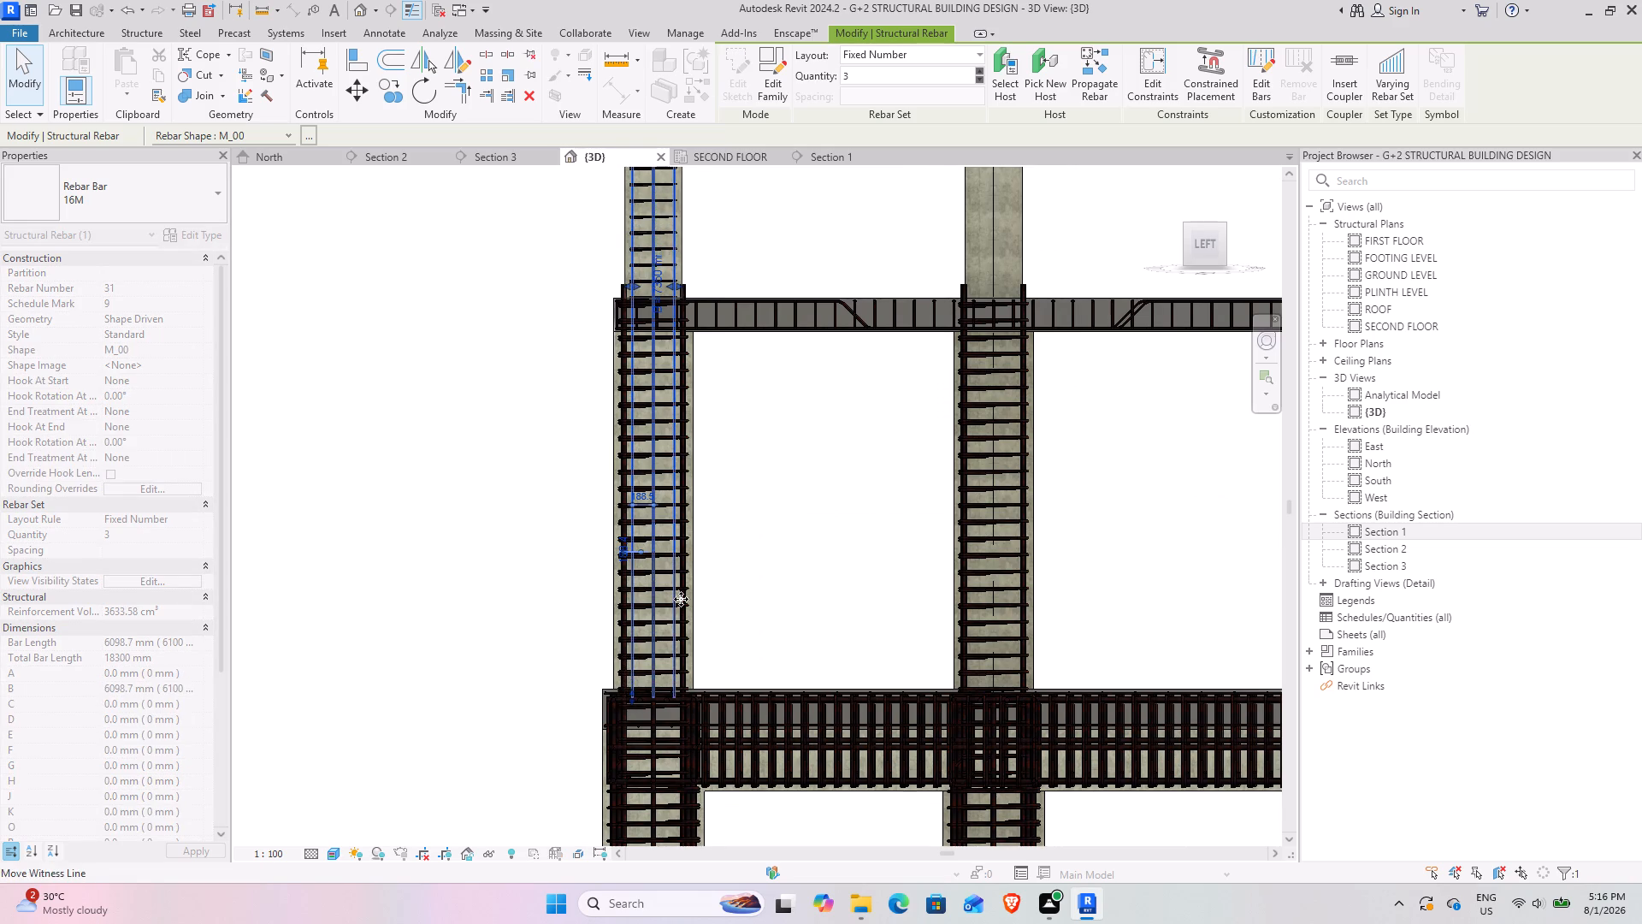
Stretch the lower end of the second-floor column's two-bar 16M set down into the column below, about 6400 mm long.
{"action": "scroll", "coordinate": [807, 397], "scroll_direction": "down", "scroll_amount": 5}
{"action": "middle_click_drag", "start_coordinate": [848, 356], "coordinate": [749, 566]}
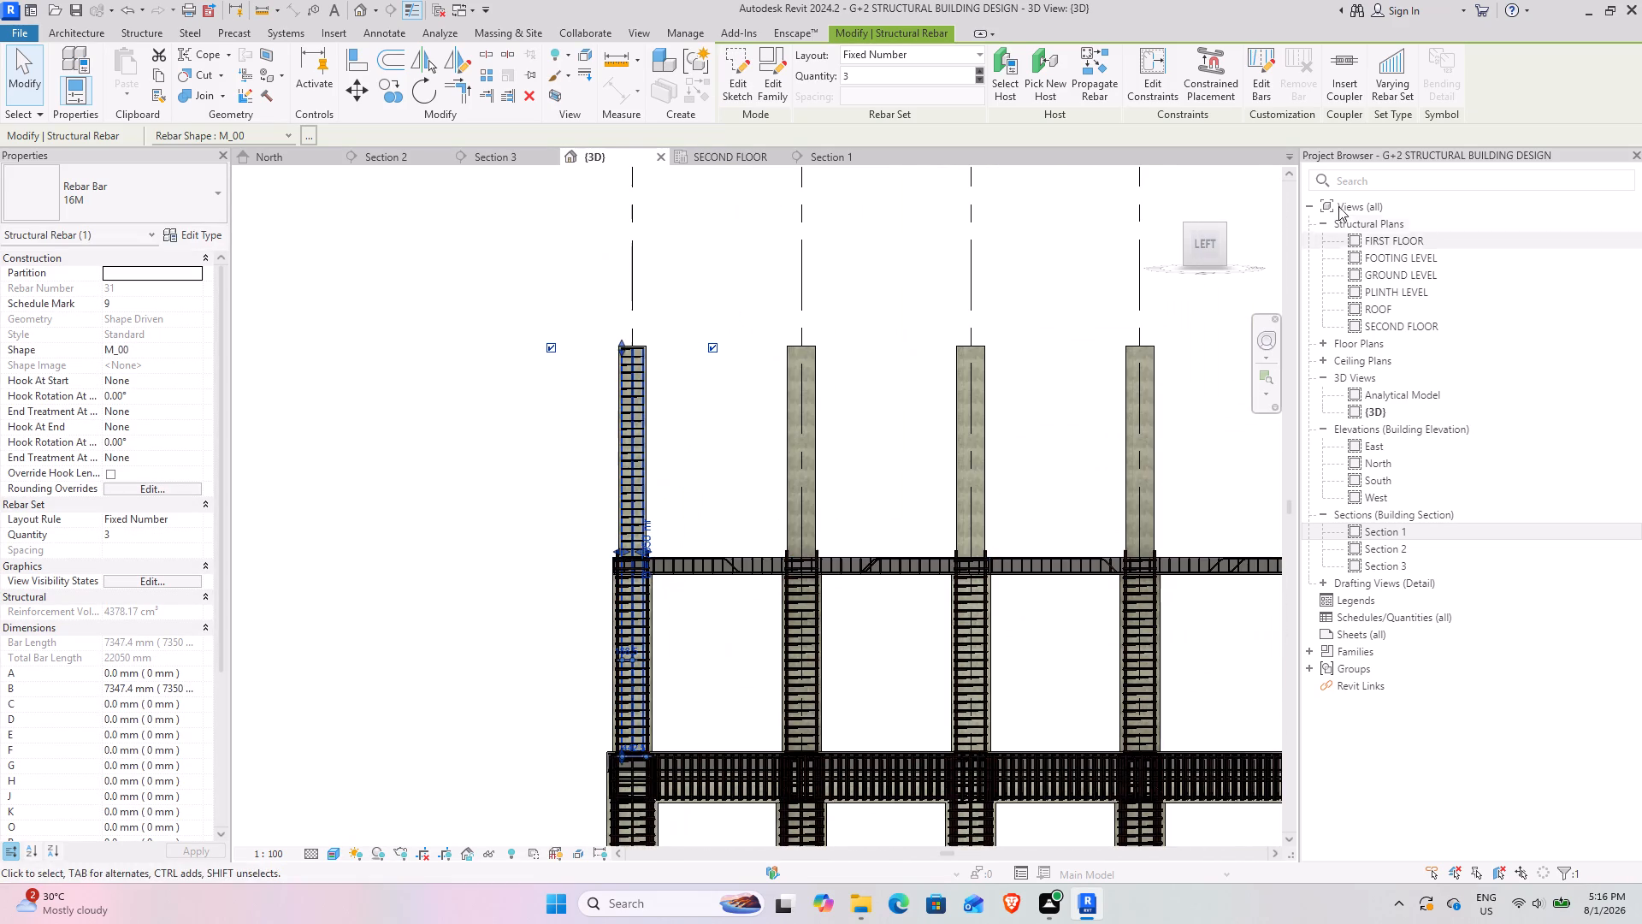
{"action": "left_click_drag", "start_coordinate": [1184, 239], "coordinate": [1240, 248]}
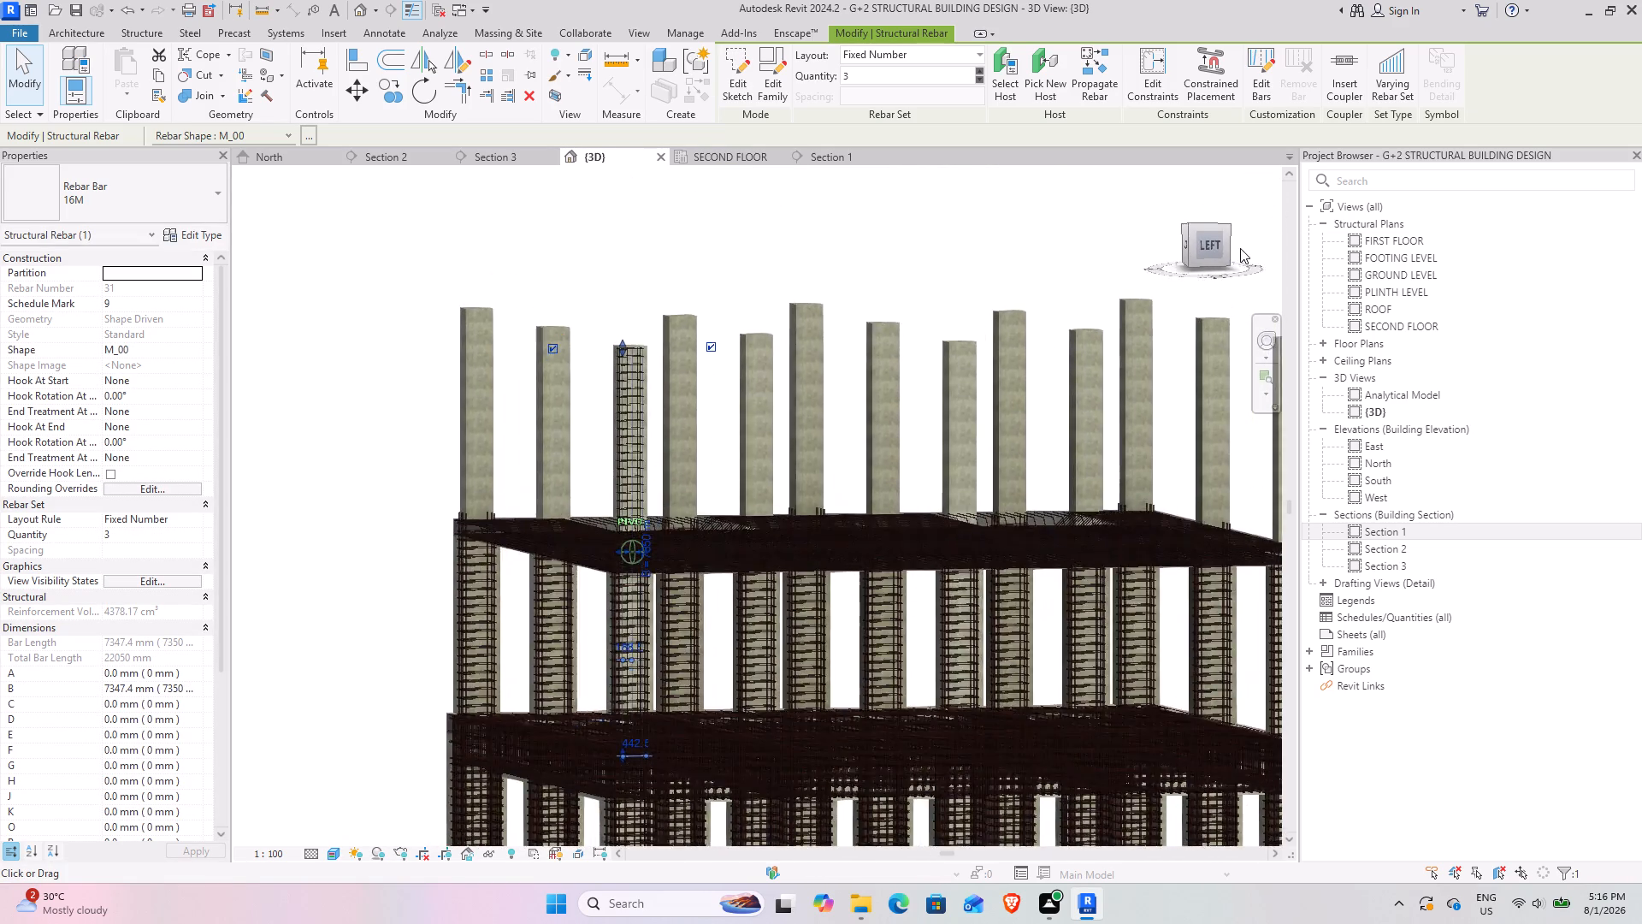
{"action": "left_click_drag", "start_coordinate": [1240, 248], "coordinate": [1270, 244]}
{"action": "scroll", "coordinate": [583, 353], "scroll_direction": "up", "scroll_amount": 4}
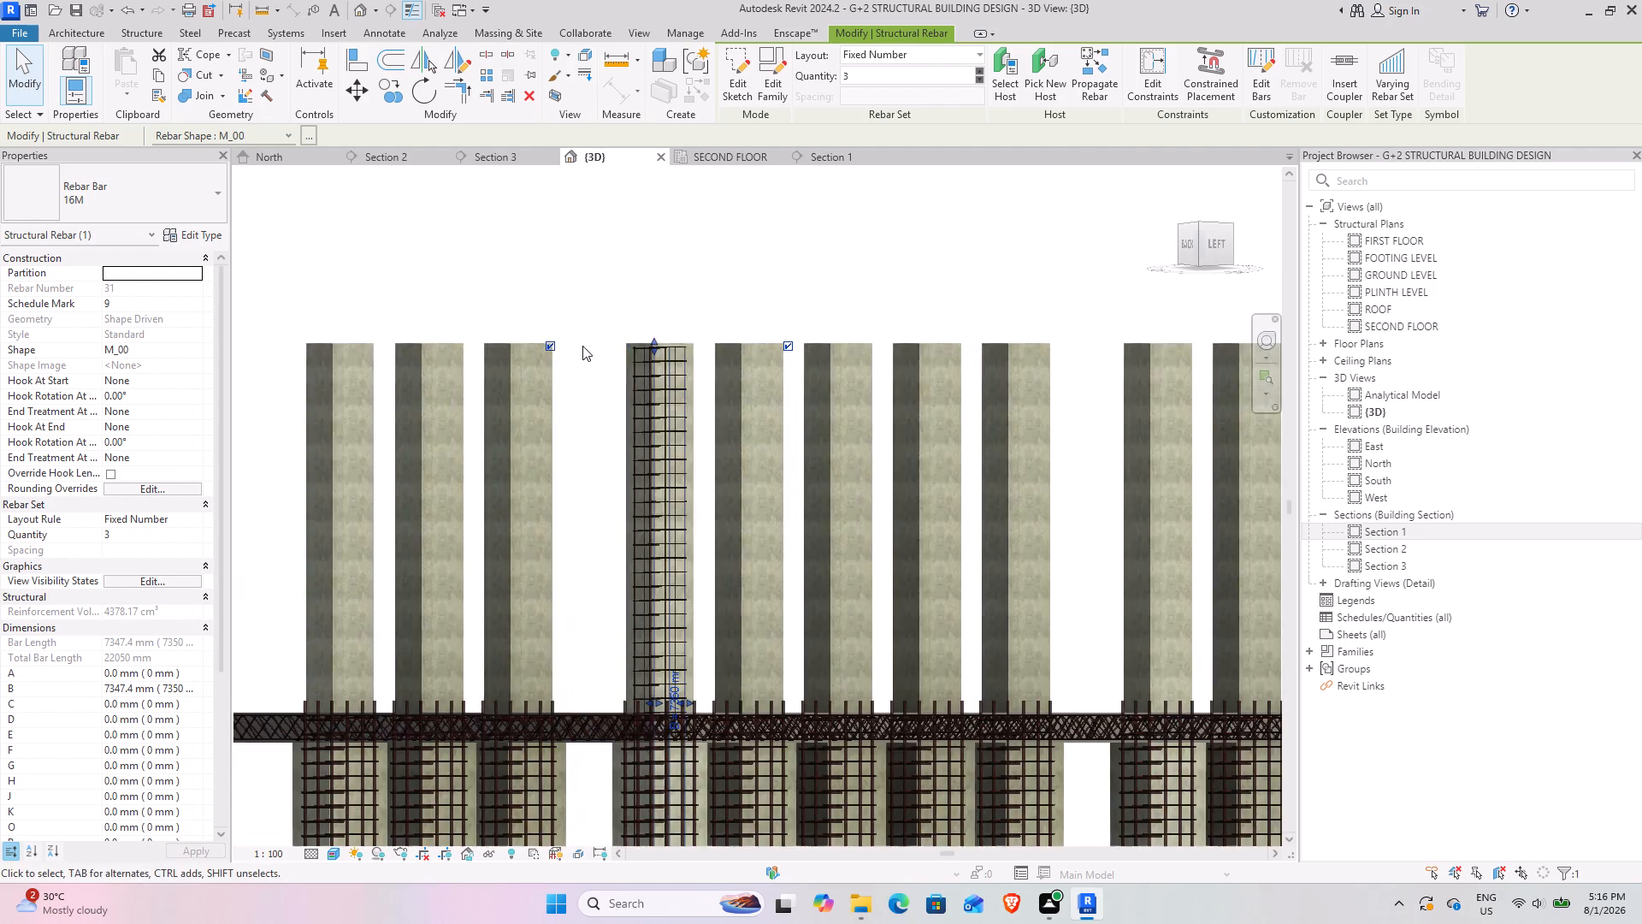
{"action": "scroll", "coordinate": [702, 421], "scroll_direction": "up", "scroll_amount": 9}
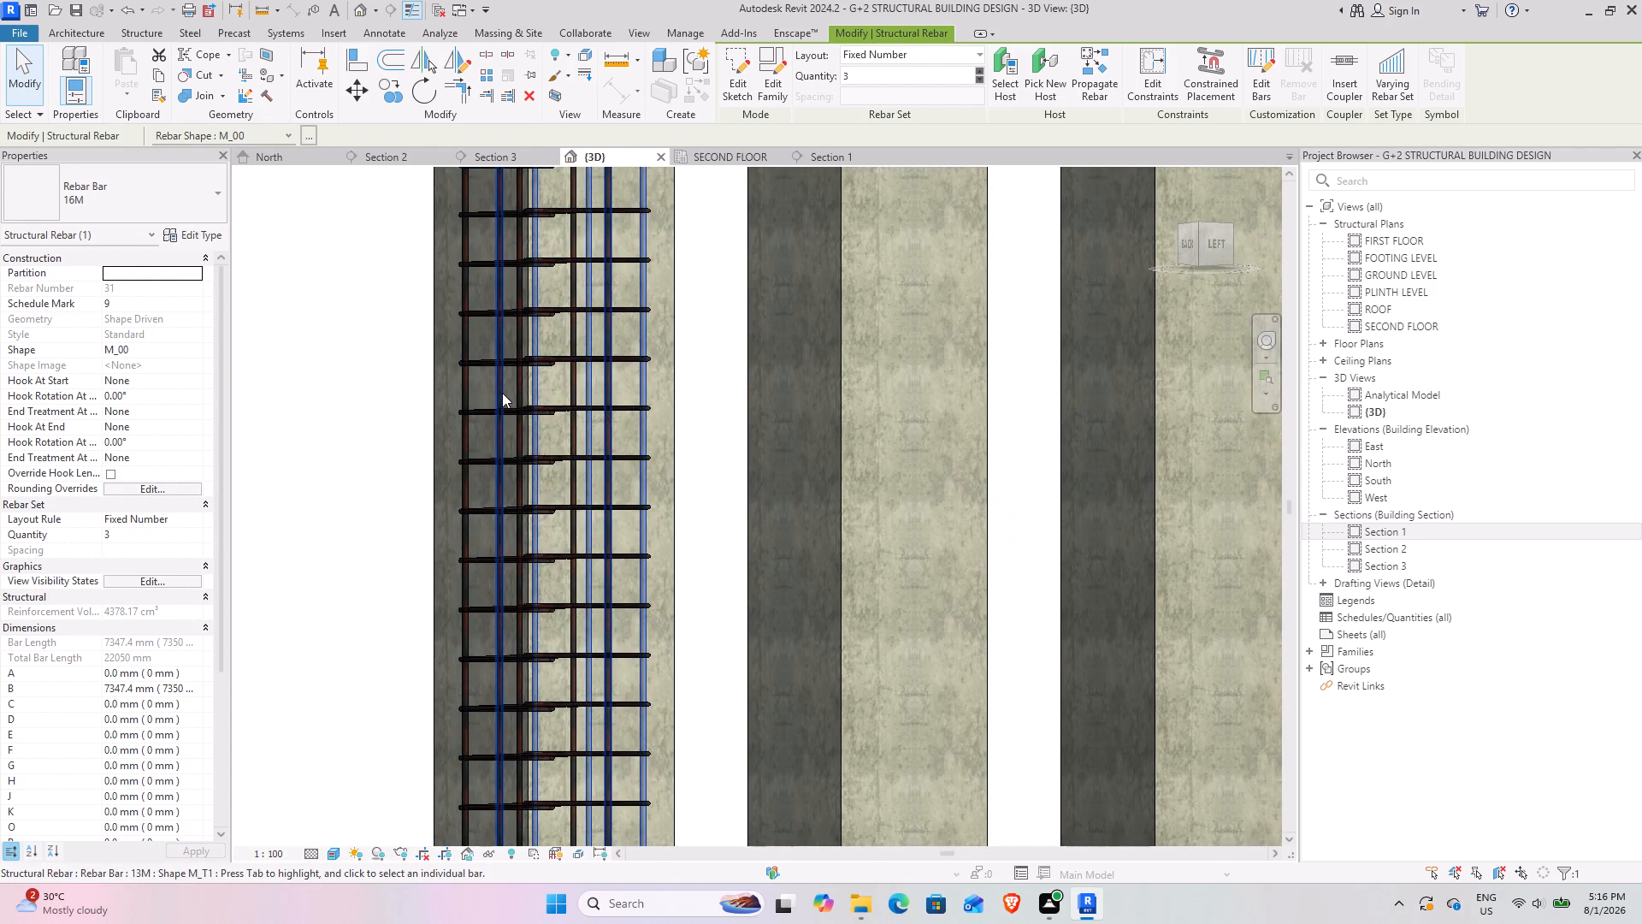
{"action": "left_click", "coordinate": [502, 393]}
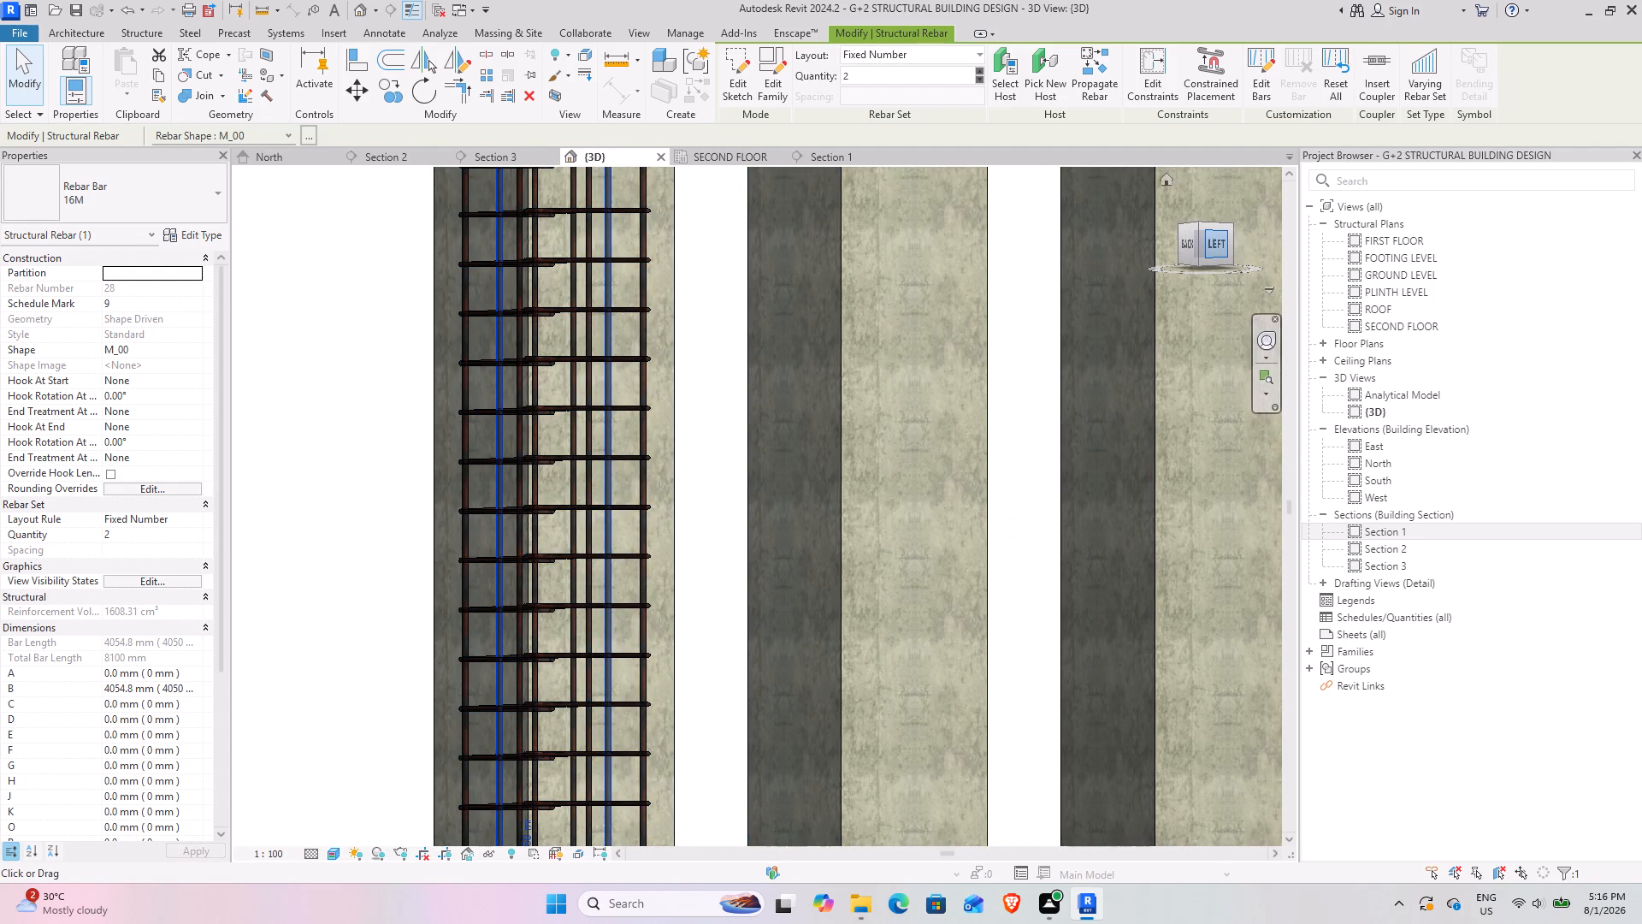
{"action": "left_click", "coordinate": [1217, 246]}
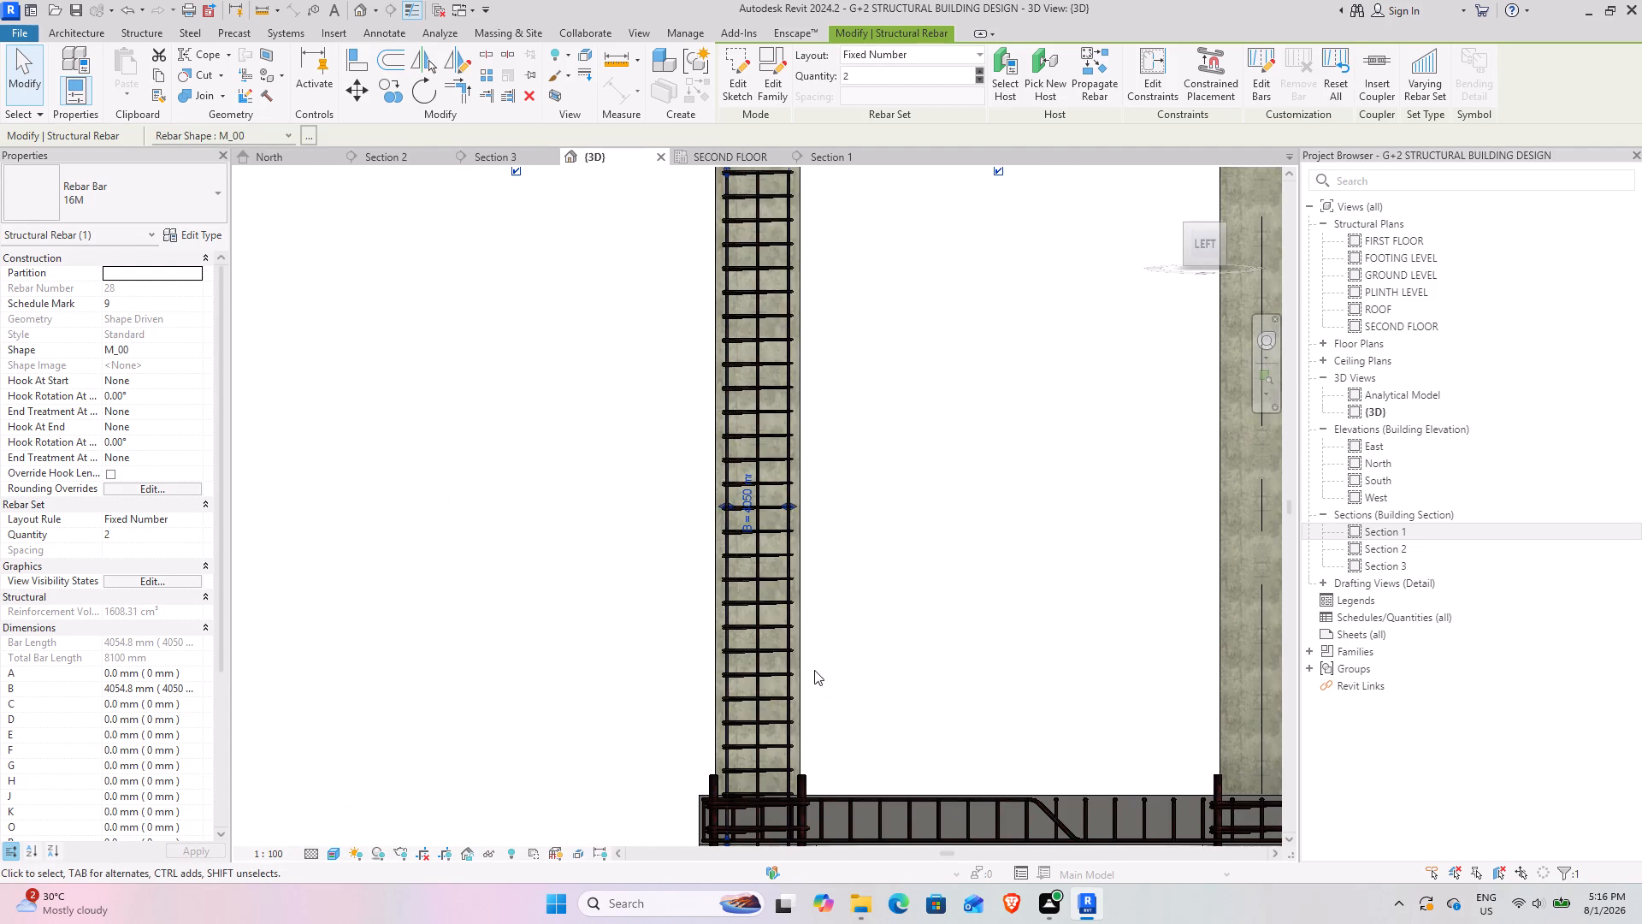
{"action": "middle_click_drag", "start_coordinate": [800, 708], "coordinate": [735, 375]}
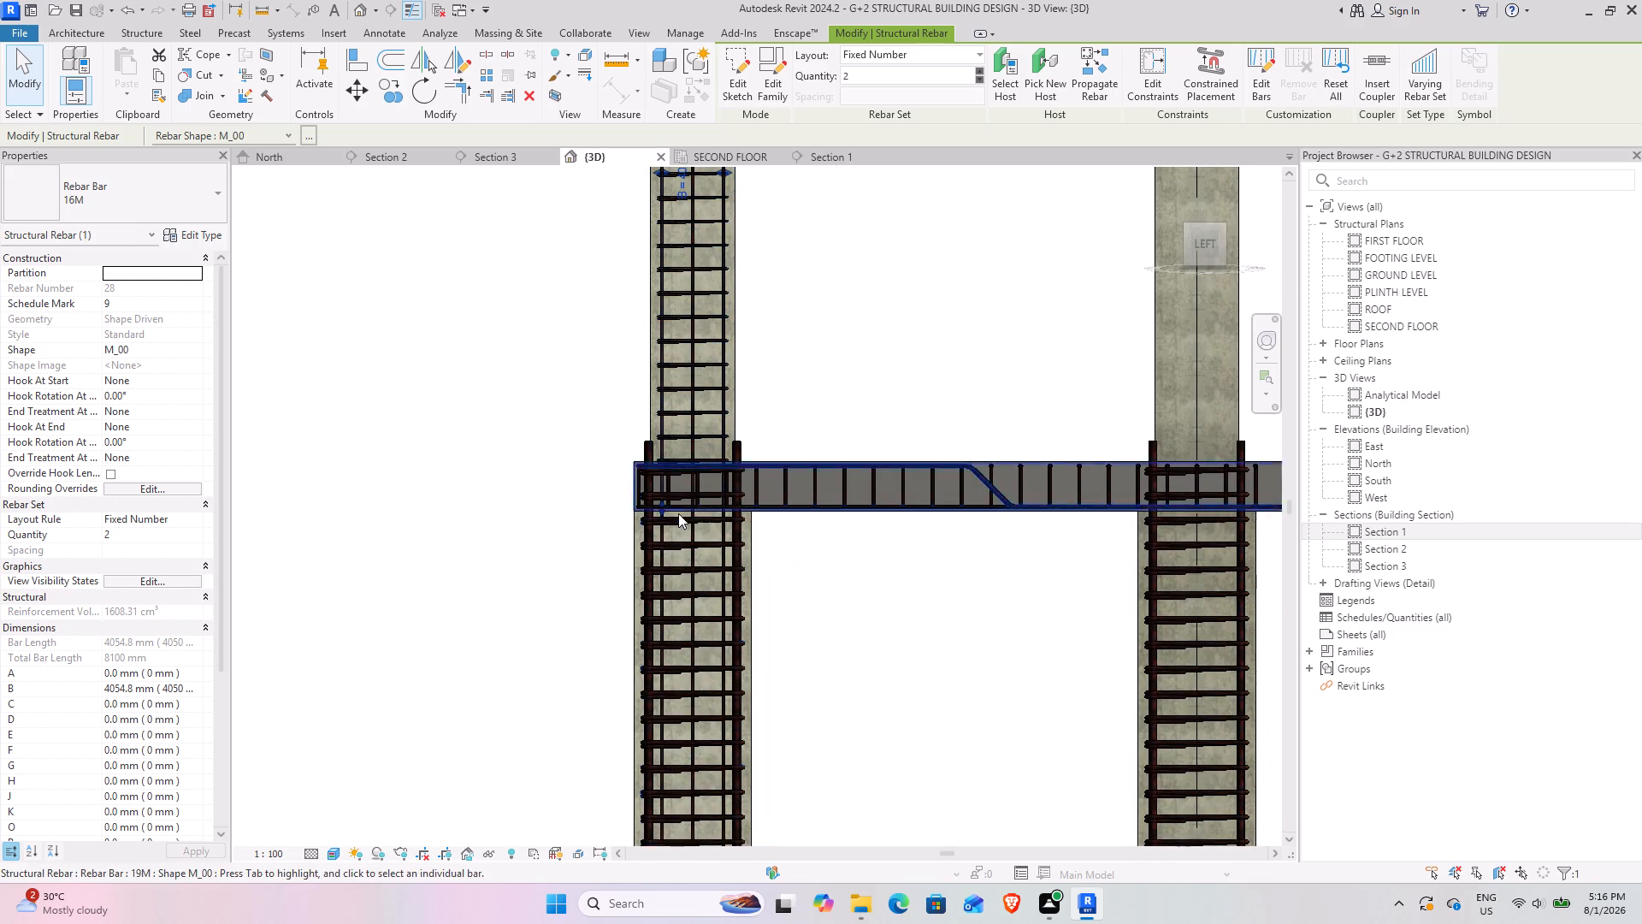
{"action": "left_click_drag", "start_coordinate": [659, 509], "coordinate": [652, 829]}
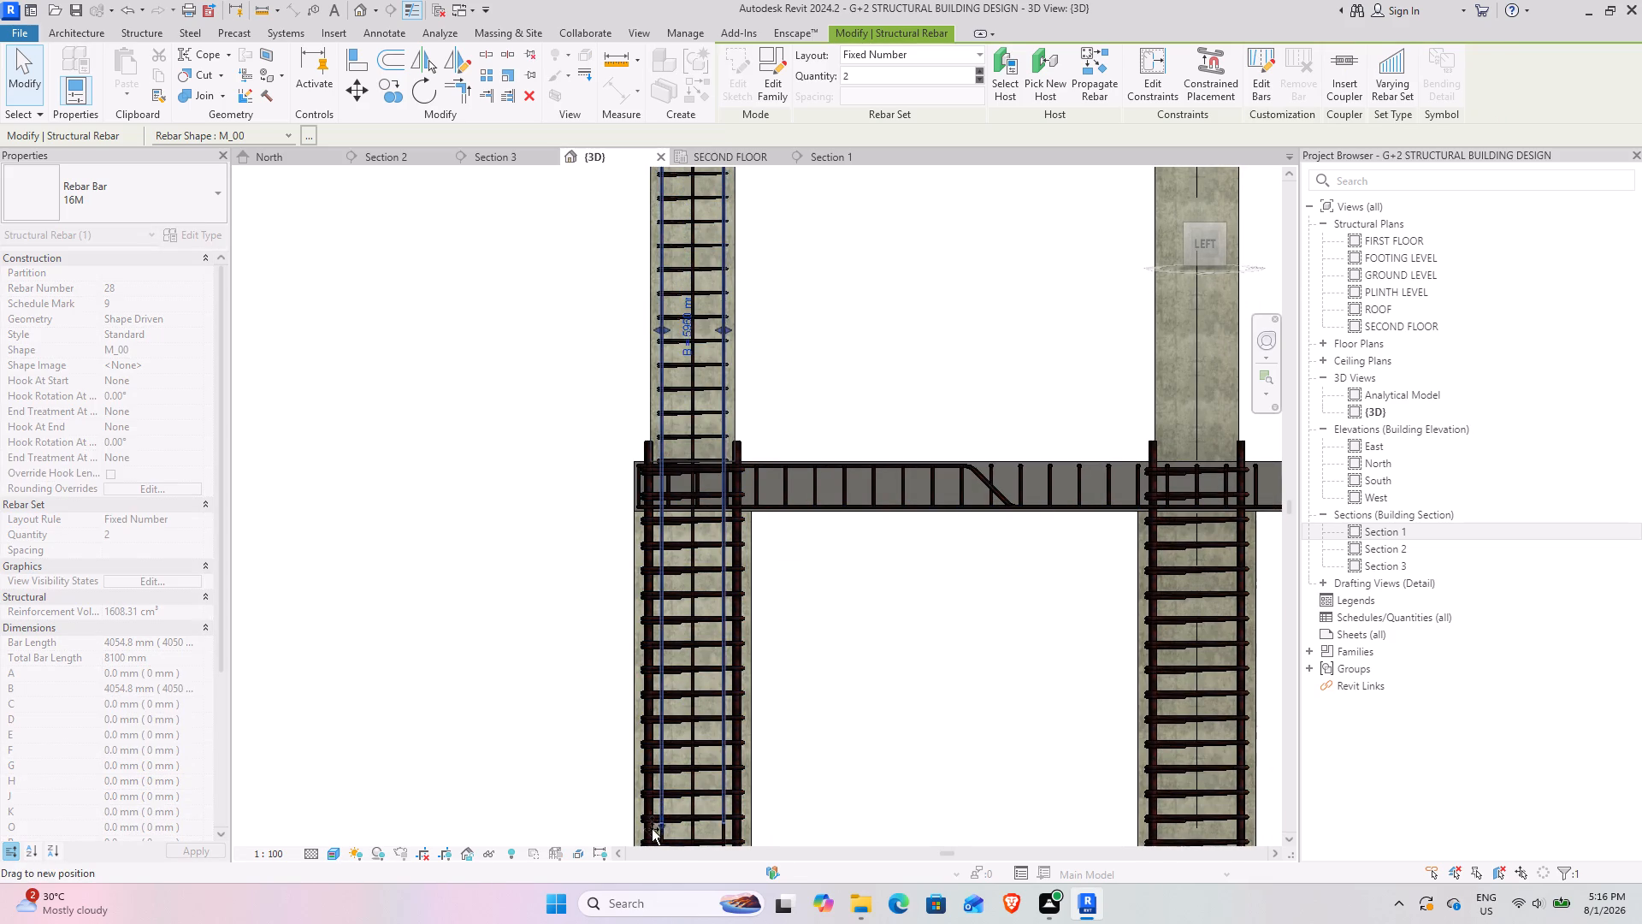
{"action": "left_click_drag", "start_coordinate": [652, 829], "coordinate": [656, 897]}
Stretch the same two-bar 16M set's lower end down to the beam at the next level below, about 7290 mm long.
{"action": "scroll", "coordinate": [831, 678], "scroll_direction": "down", "scroll_amount": 3}
{"action": "middle_click_drag", "start_coordinate": [786, 663], "coordinate": [791, 355]}
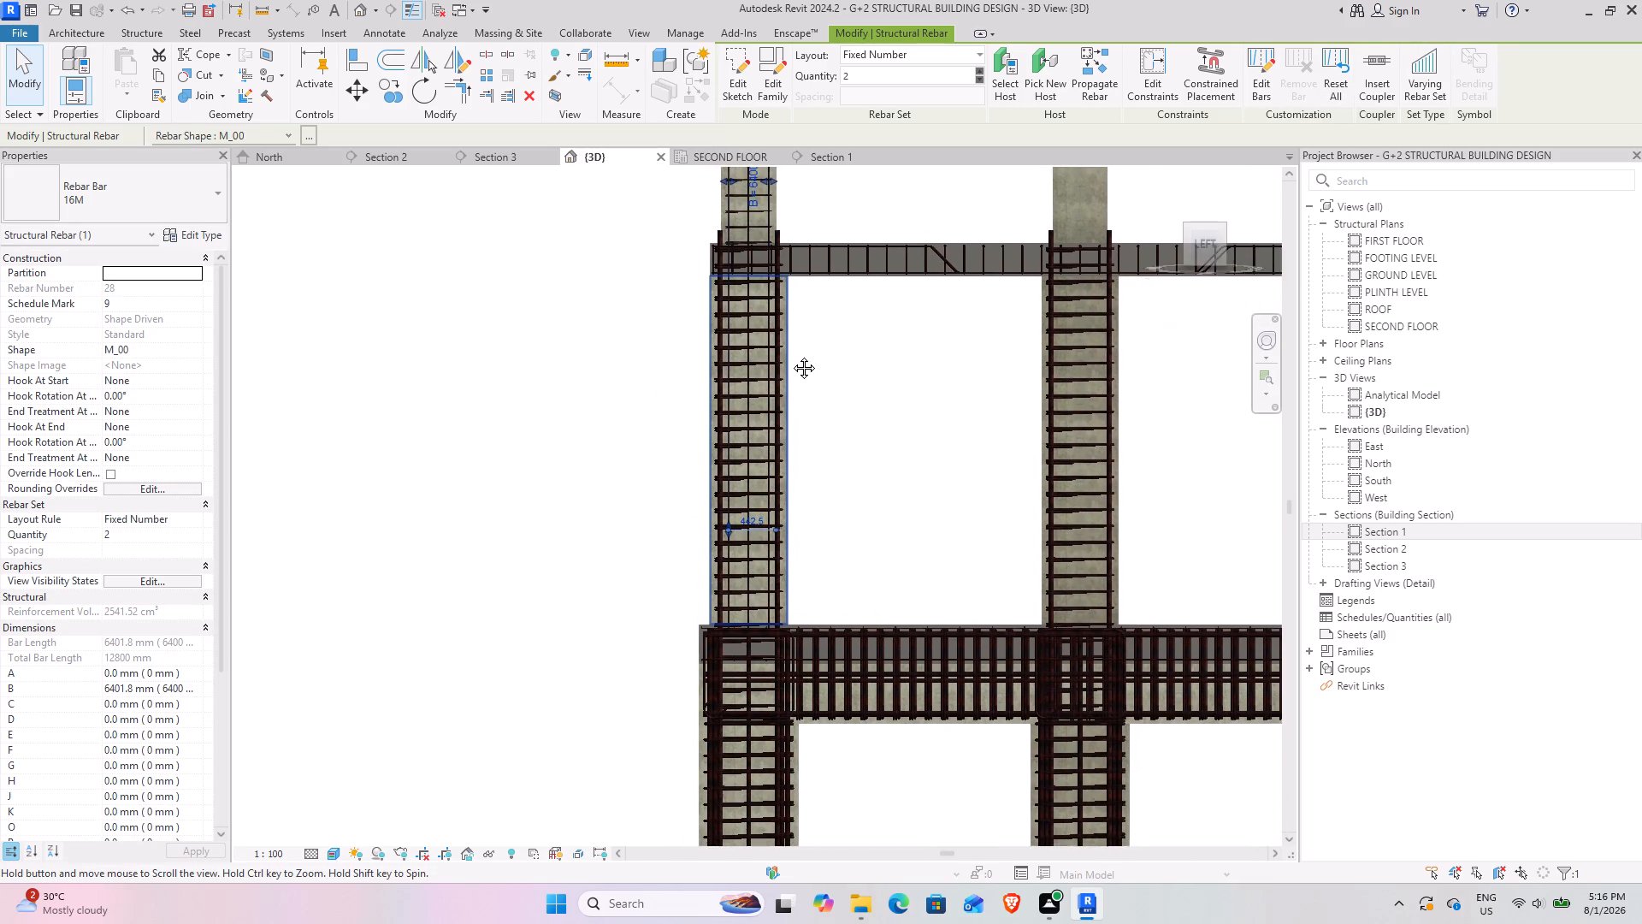
{"action": "middle_click_drag", "start_coordinate": [791, 355], "coordinate": [783, 333]}
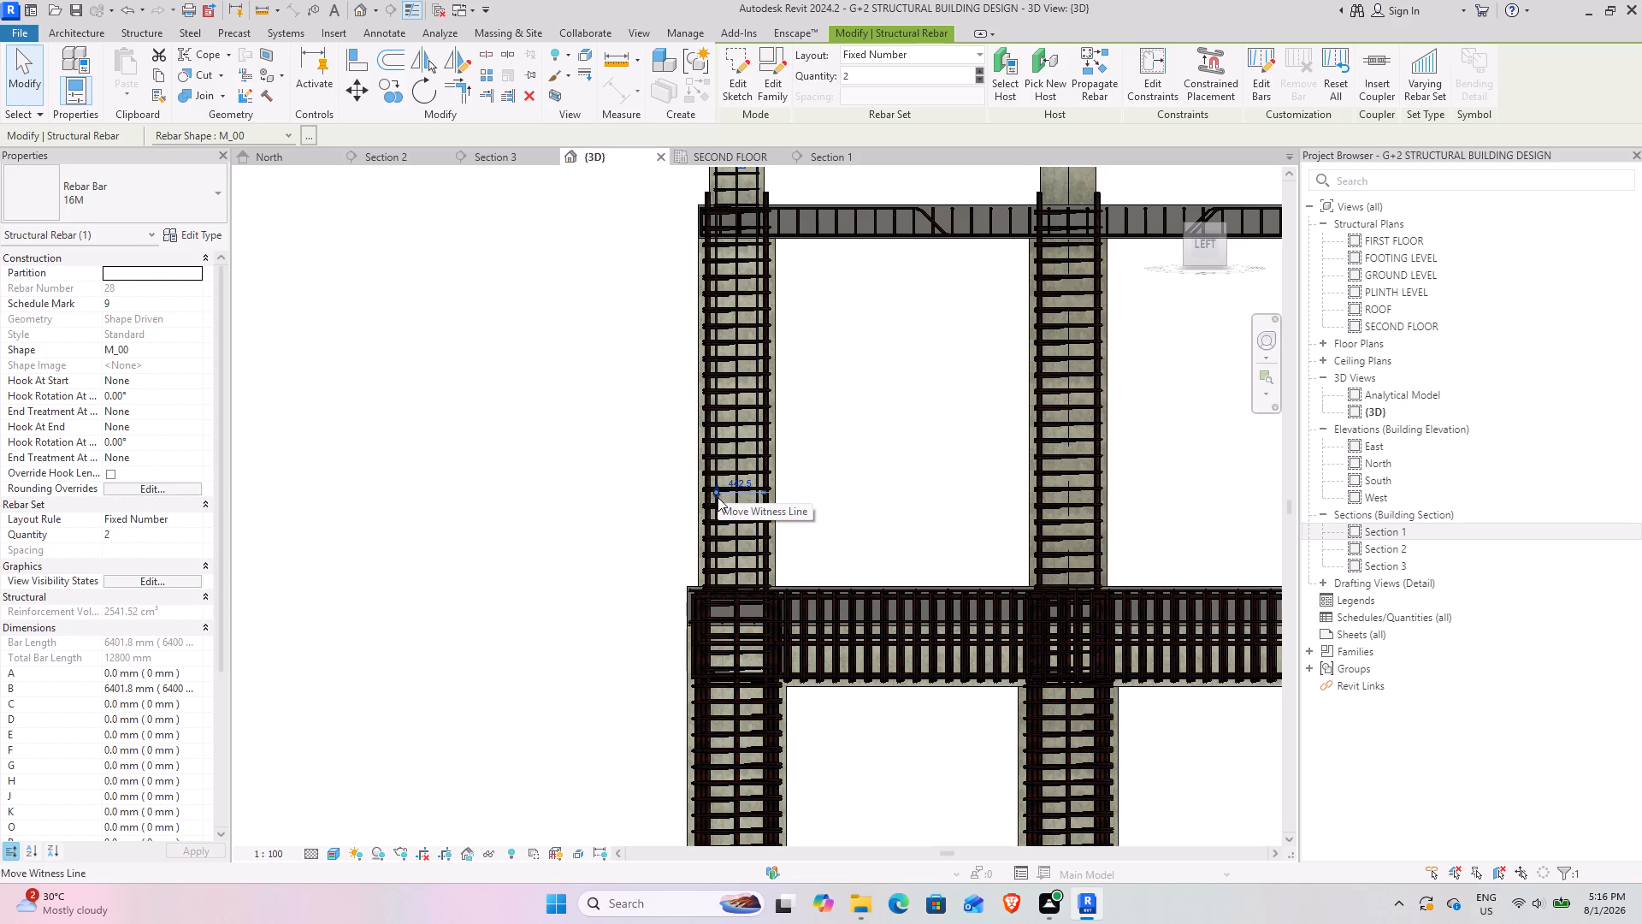
{"action": "scroll", "coordinate": [718, 497], "scroll_direction": "up", "scroll_amount": 8}
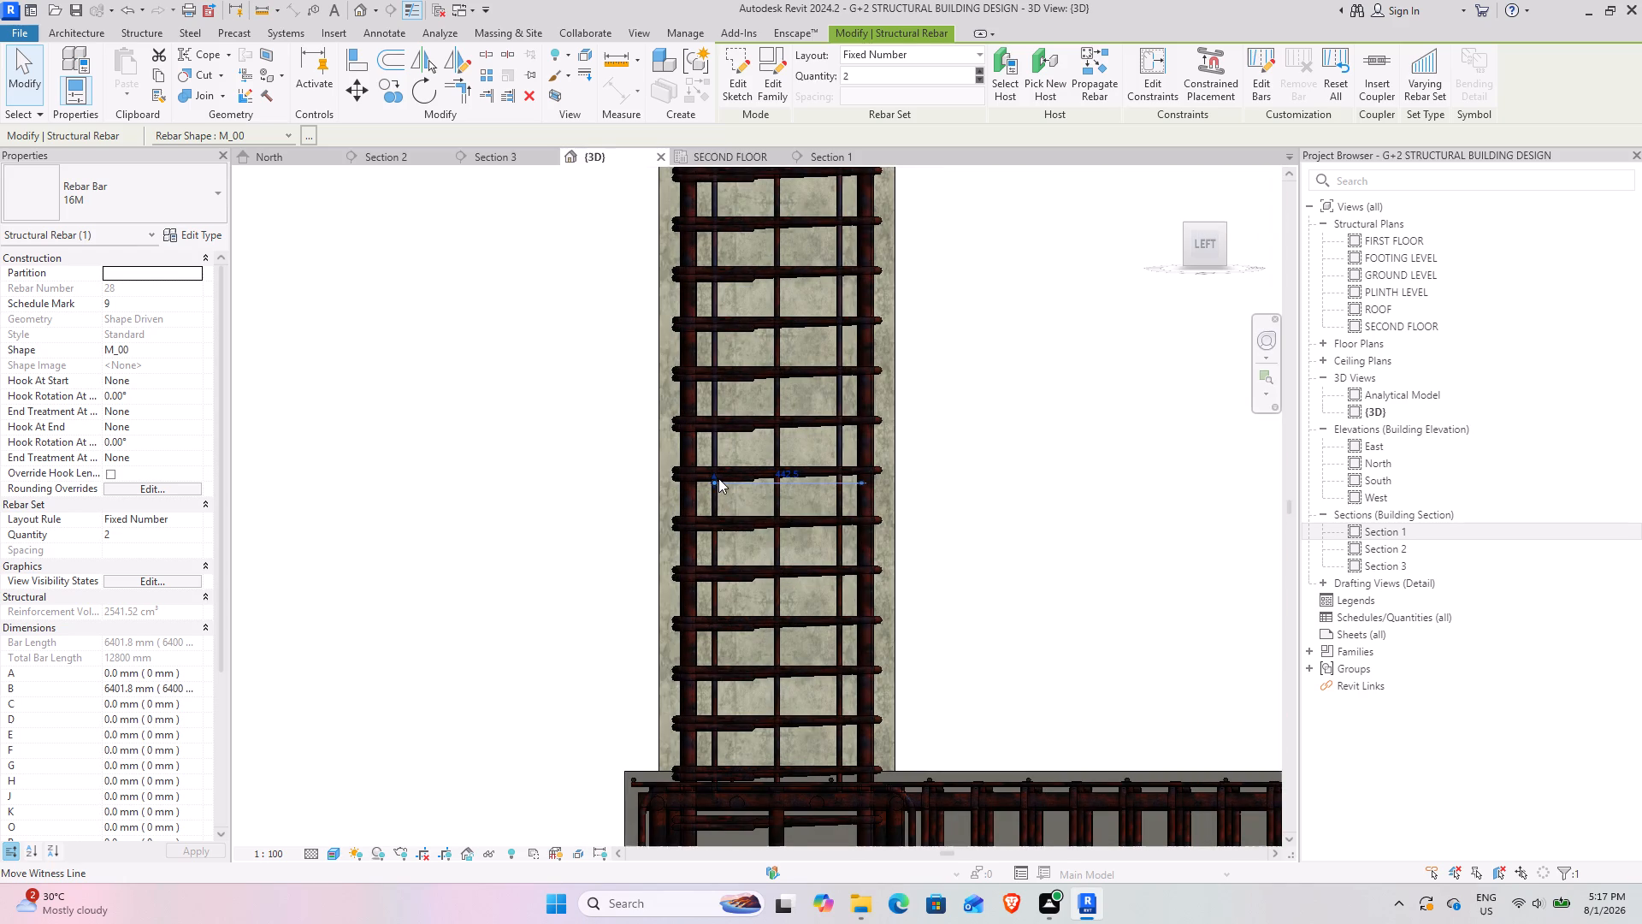
{"action": "key", "text": "Tab"}
{"action": "key", "text": "Tab"}
{"action": "key", "text": "Tab"}
{"action": "key", "text": "Tab"}
{"action": "key", "text": "Tab"}
{"action": "key", "text": "Tab"}
{"action": "key", "text": "Tab"}
{"action": "key", "text": "Tab"}
{"action": "key", "text": "Tab"}
{"action": "key", "text": "Tab"}
{"action": "key", "text": "Tab"}
{"action": "key", "text": "Tab"}
{"action": "key", "text": "Tab"}
{"action": "key", "text": "Tab"}
{"action": "key", "text": "Tab"}
{"action": "key", "text": "Tab"}
{"action": "key", "text": "Tab"}
{"action": "key", "text": "Tab"}
{"action": "key", "text": "Tab"}
{"action": "key", "text": "Tab"}
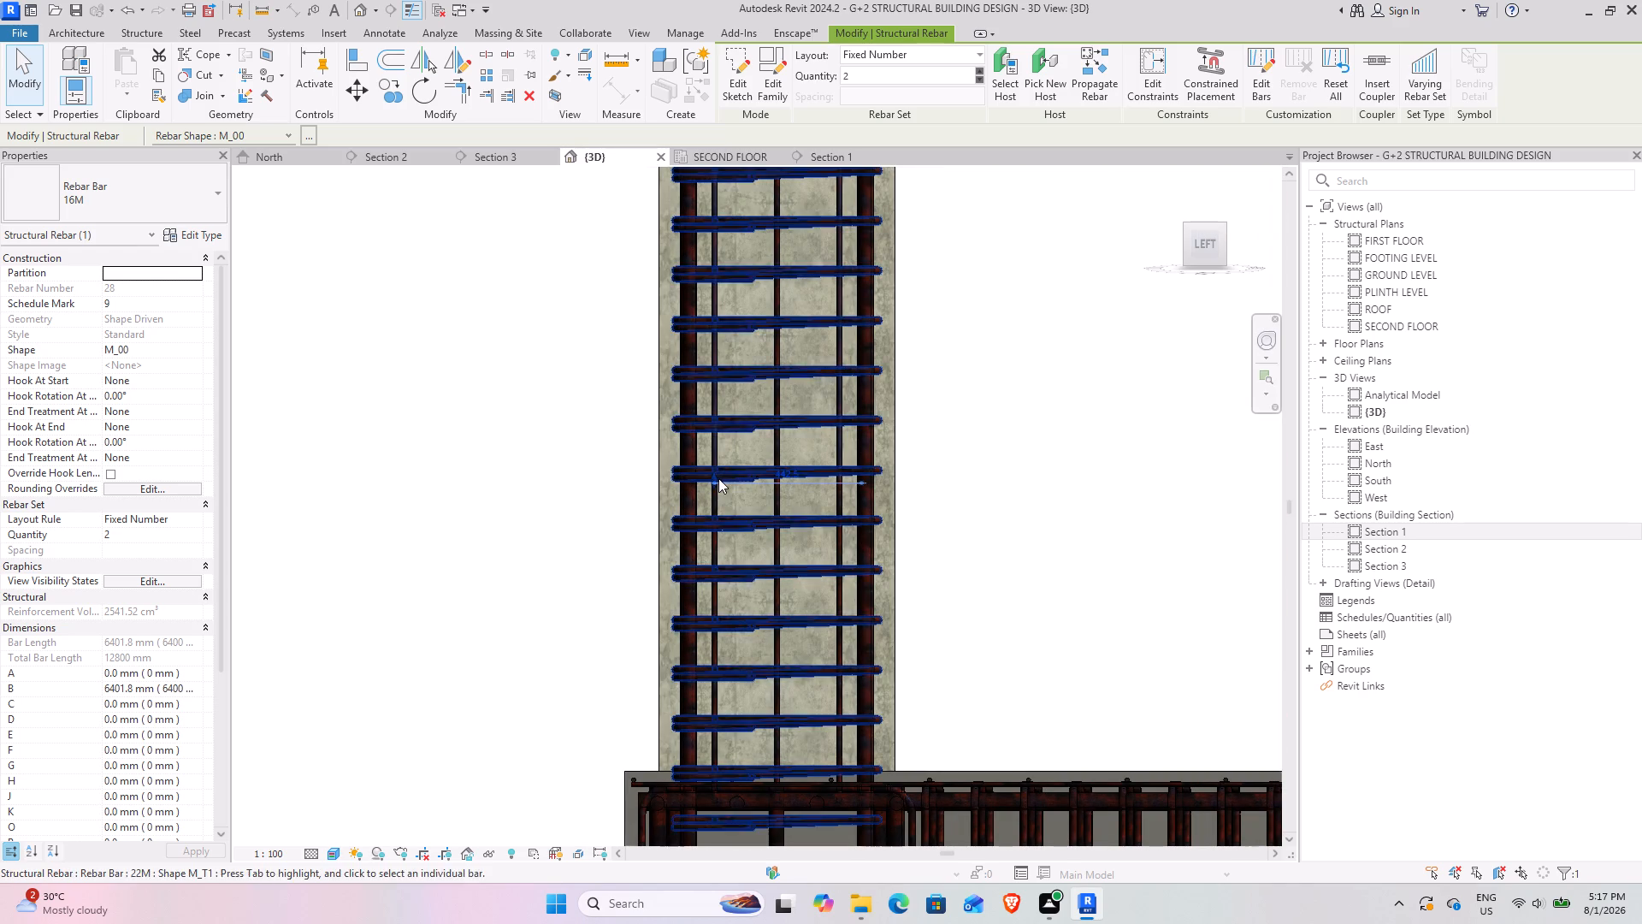
{"action": "key", "text": "Tab"}
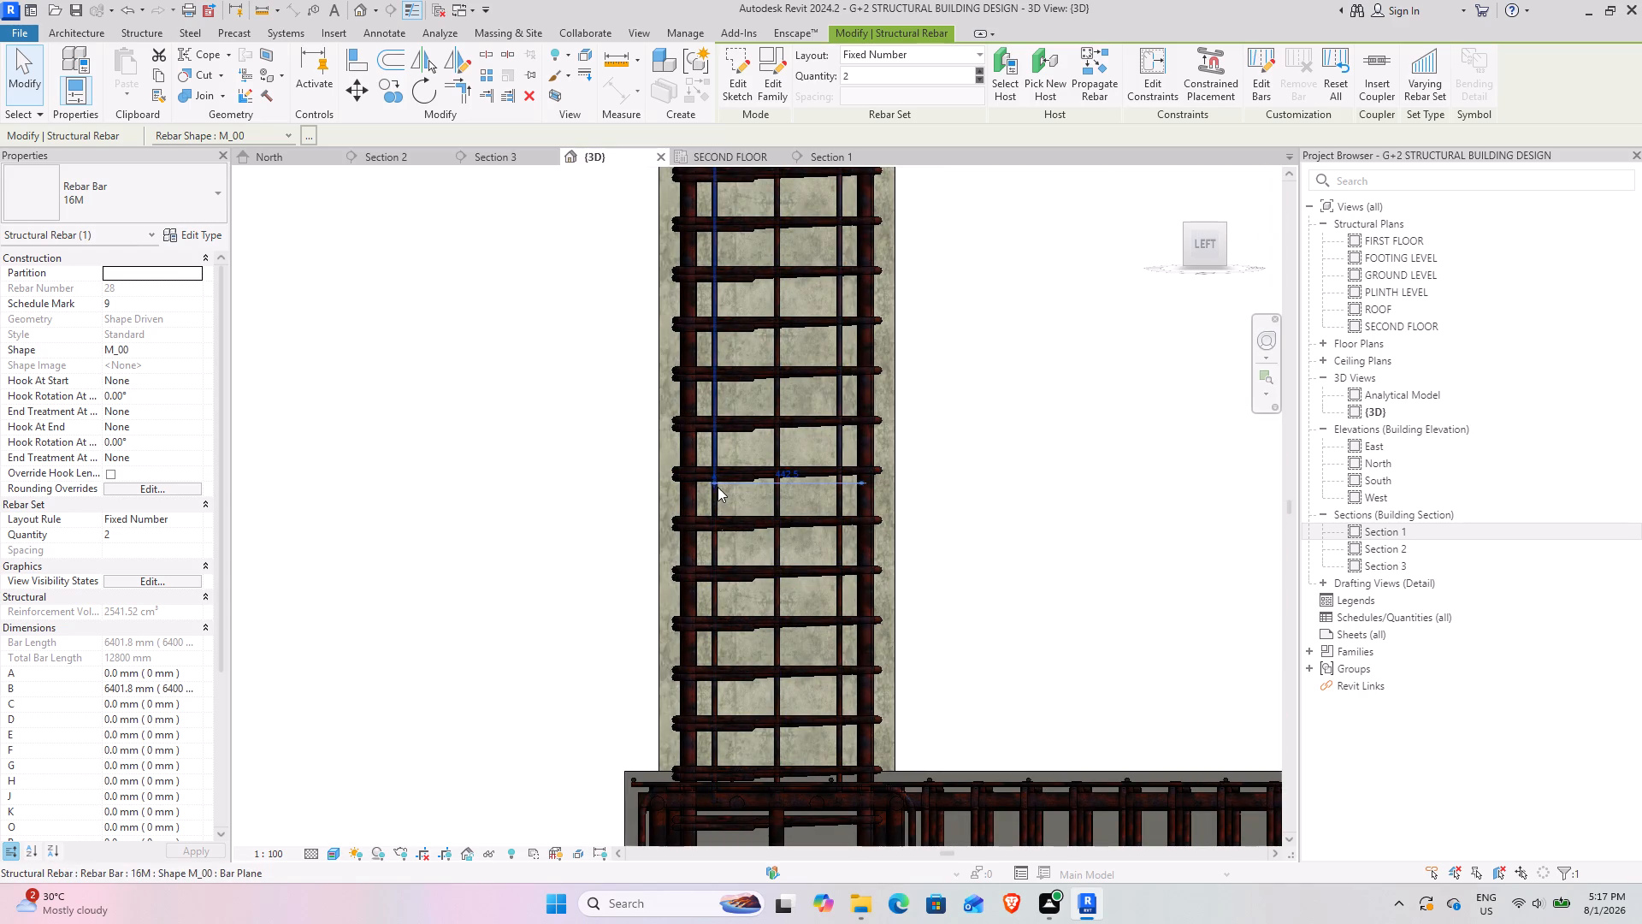
{"action": "key", "text": "Tab"}
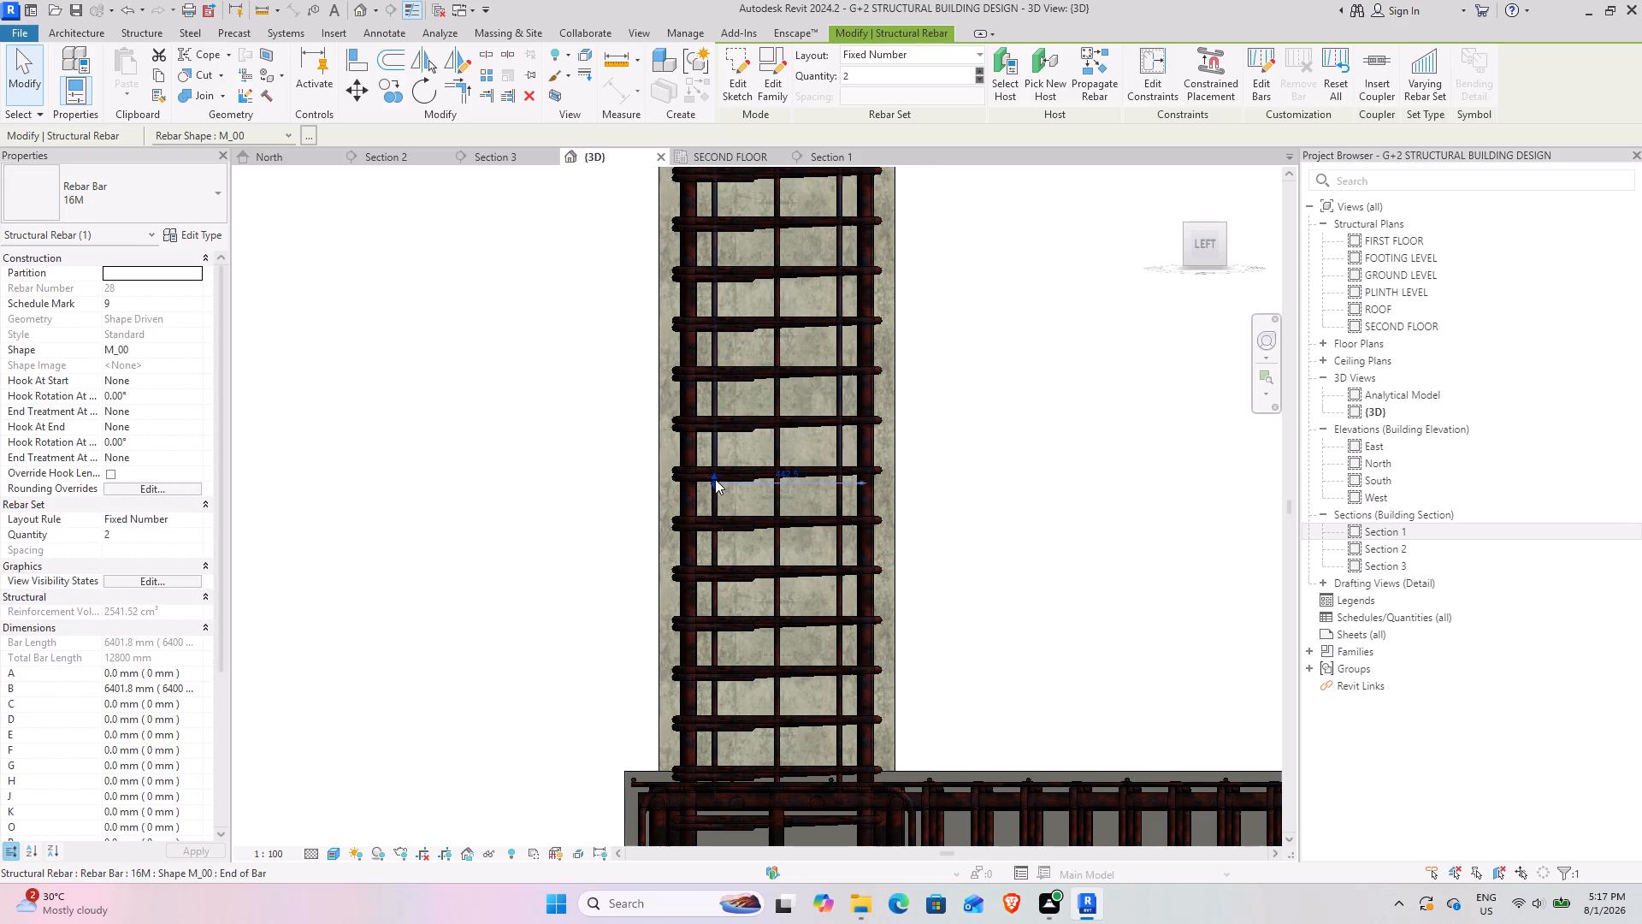
{"action": "left_click_drag", "start_coordinate": [715, 479], "coordinate": [712, 775]}
{"action": "scroll", "coordinate": [957, 429], "scroll_direction": "down", "scroll_amount": 1}
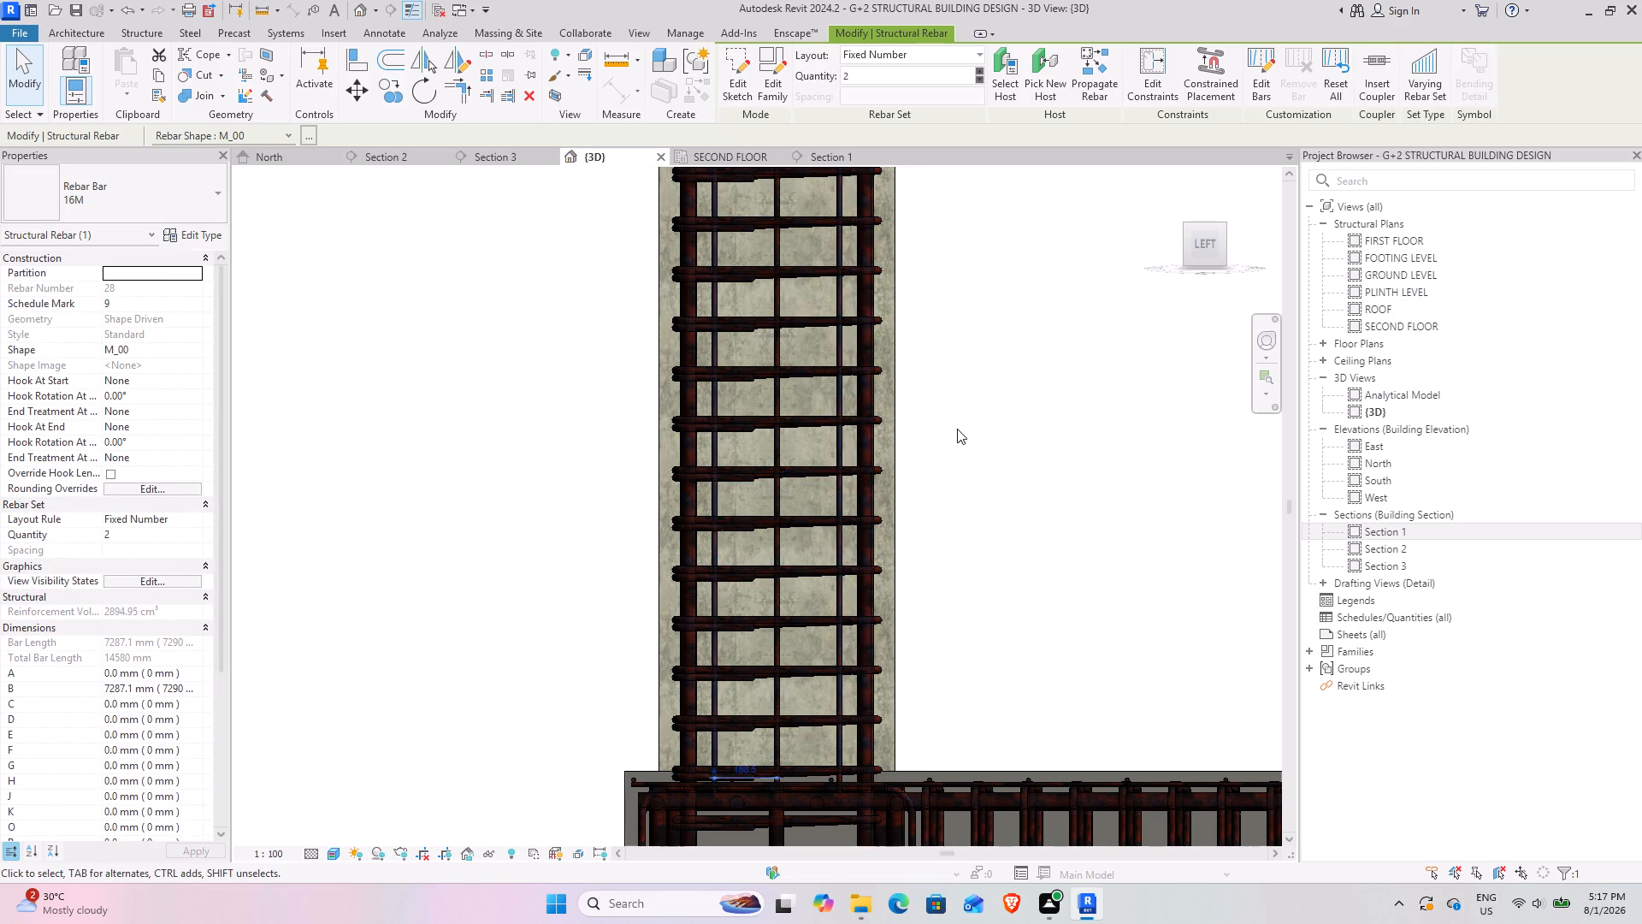
{"action": "scroll", "coordinate": [957, 429], "scroll_direction": "down", "scroll_amount": 5}
{"action": "middle_click_drag", "start_coordinate": [1022, 339], "coordinate": [989, 494]}
{"action": "scroll", "coordinate": [989, 493], "scroll_direction": "down", "scroll_amount": 2}
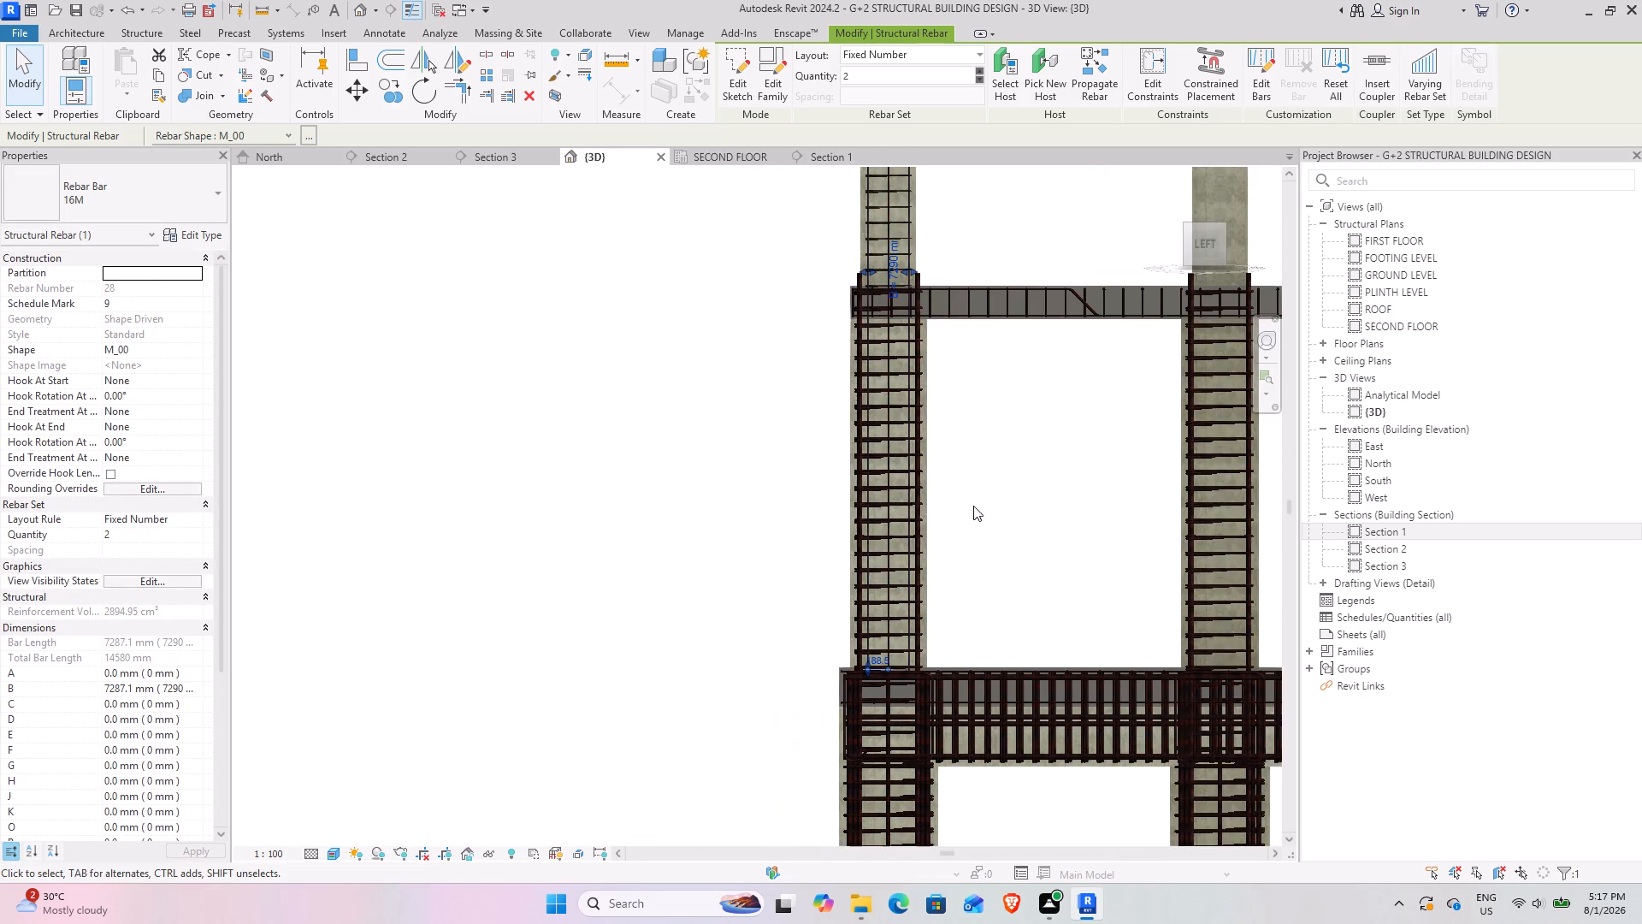
{"action": "left_click", "coordinate": [984, 566]}
Extend the second-floor column's 13M tie set below the slab into the upper part of the column underneath.
{"action": "scroll", "coordinate": [1252, 408], "scroll_direction": "down", "scroll_amount": 1}
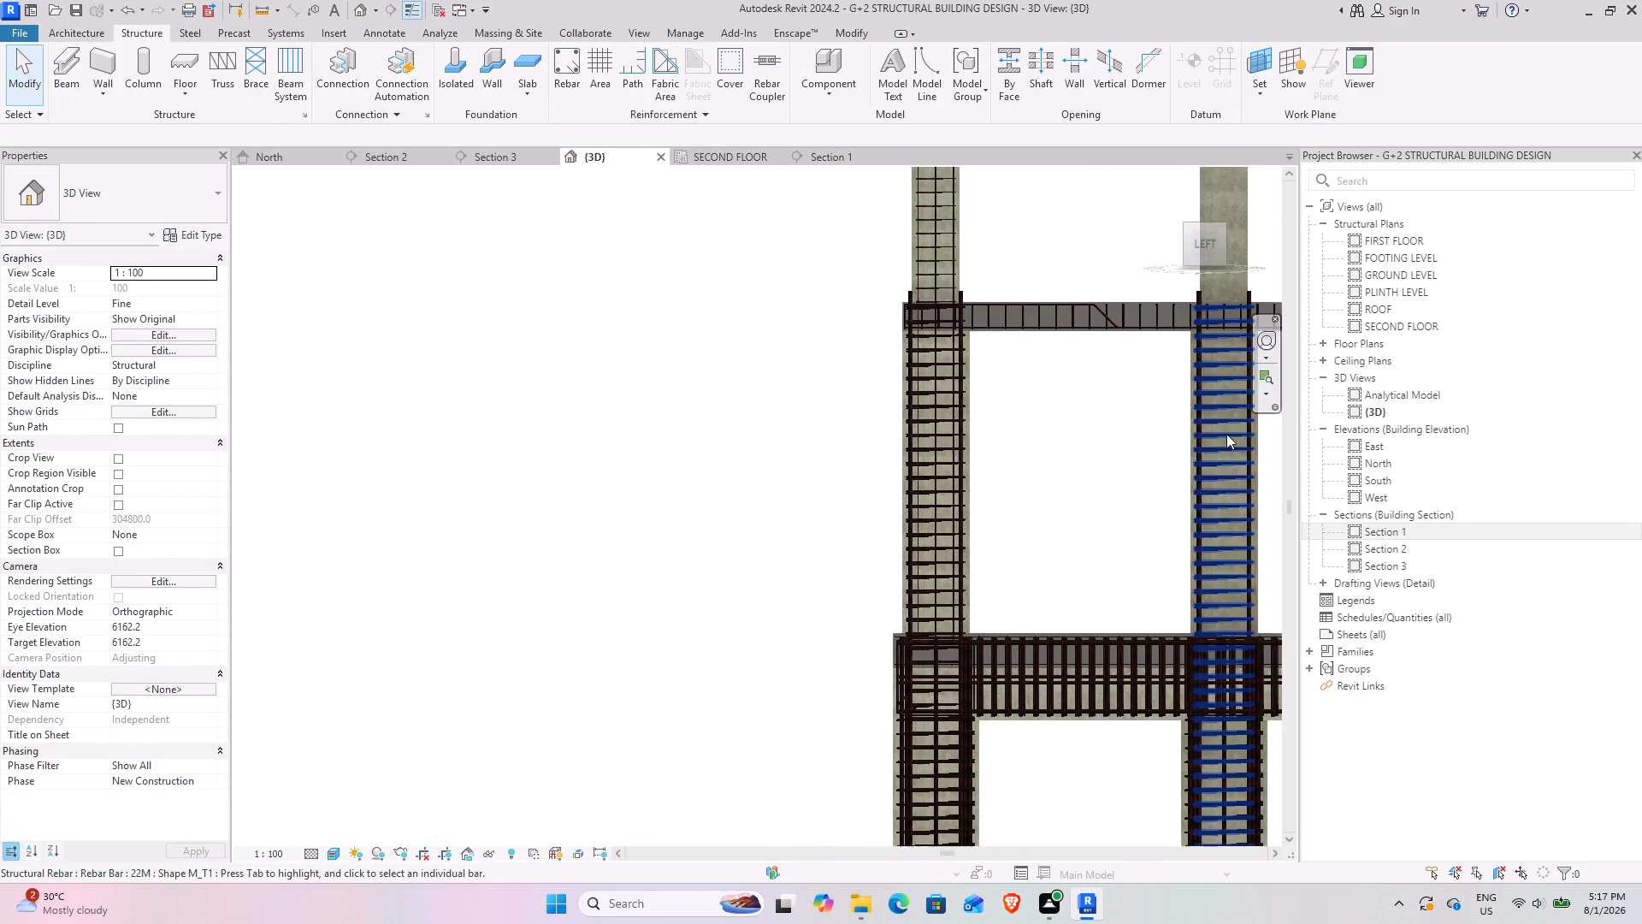
{"action": "middle_click_drag", "start_coordinate": [1084, 402], "coordinate": [983, 491]}
{"action": "scroll", "coordinate": [982, 491], "scroll_direction": "down", "scroll_amount": 1}
{"action": "scroll", "coordinate": [819, 311], "scroll_direction": "up", "scroll_amount": 8}
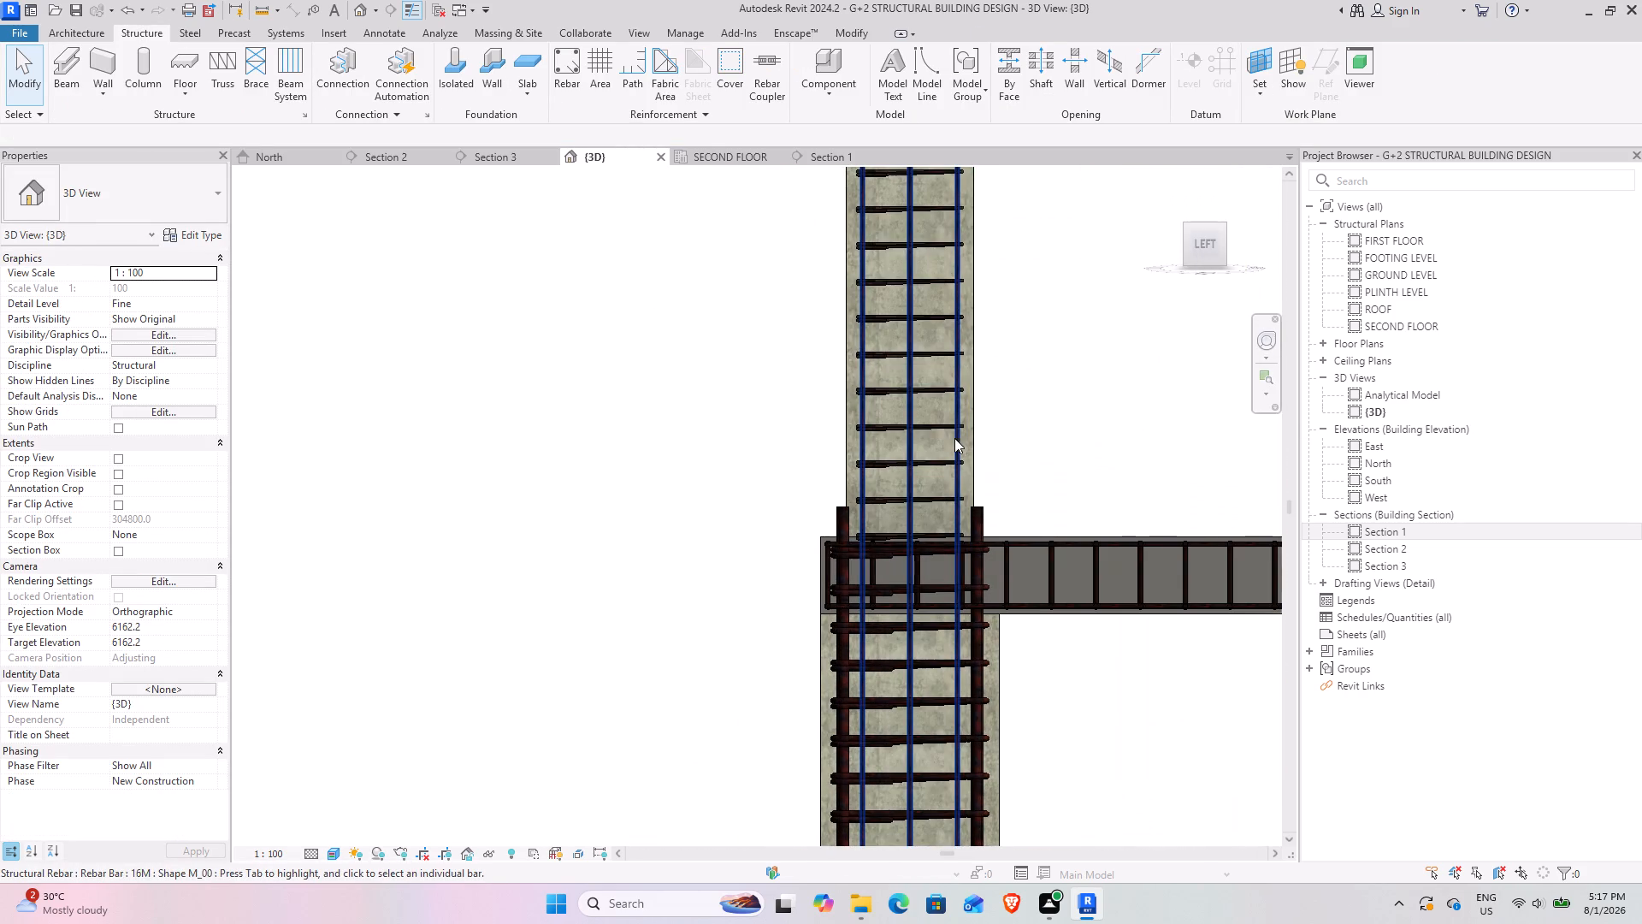
{"action": "left_click", "coordinate": [939, 427]}
{"action": "scroll", "coordinate": [973, 631], "scroll_direction": "down", "scroll_amount": 3}
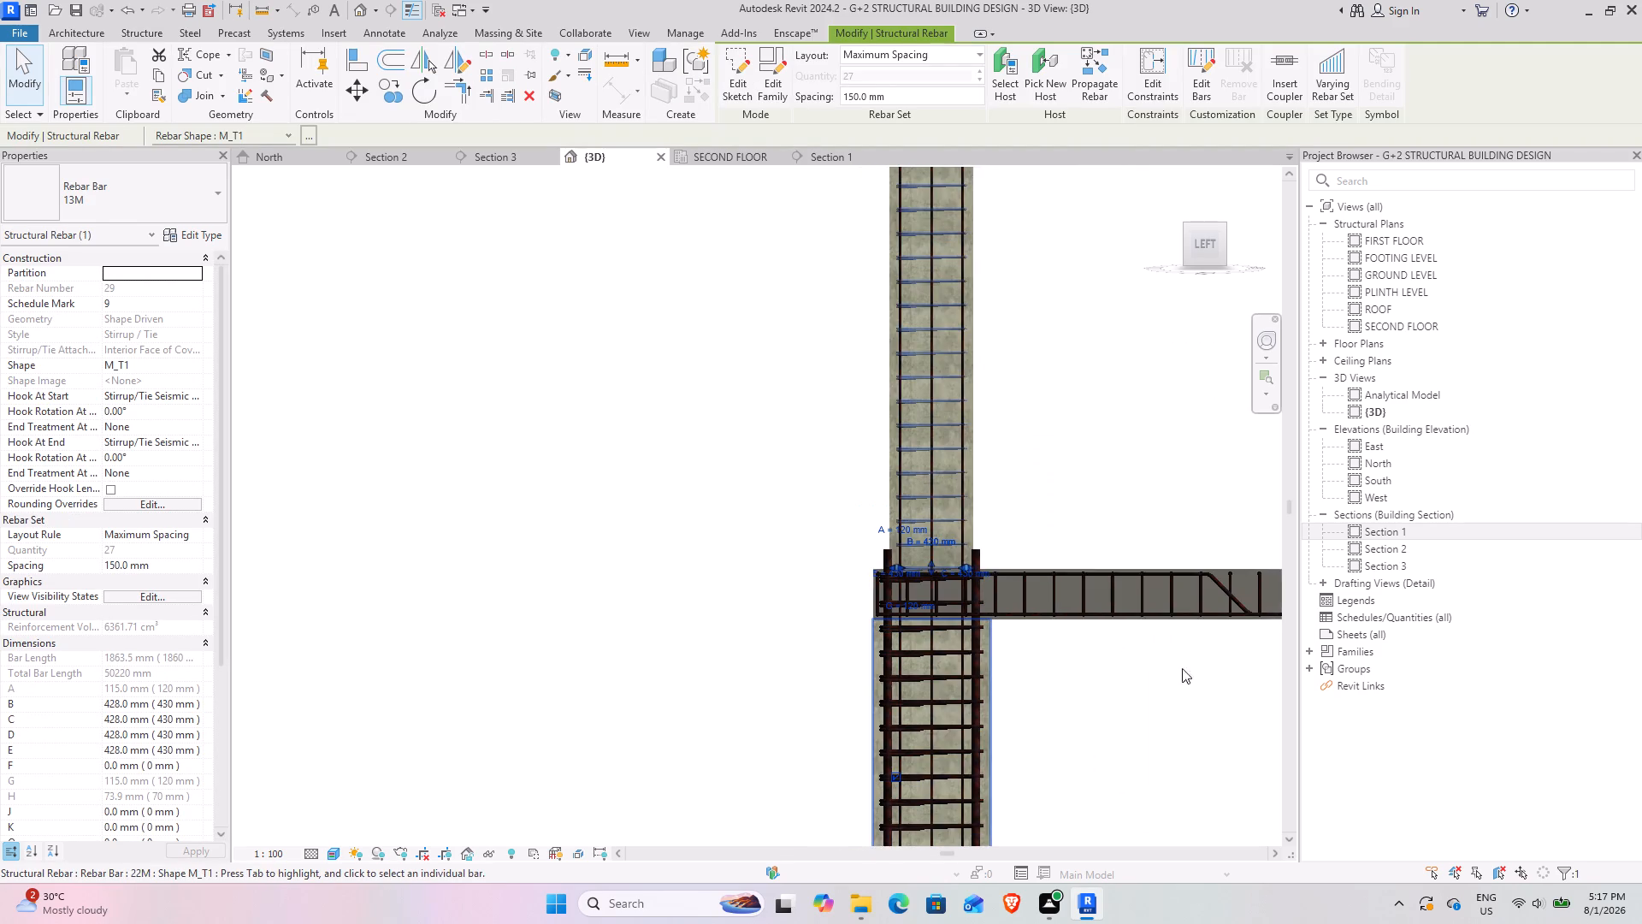
{"action": "left_click_drag", "start_coordinate": [932, 568], "coordinate": [899, 813]}
Extend the same 13M tie set further down the lower column to the top of the beam at the next level.
{"action": "scroll", "coordinate": [1072, 646], "scroll_direction": "down", "scroll_amount": 2}
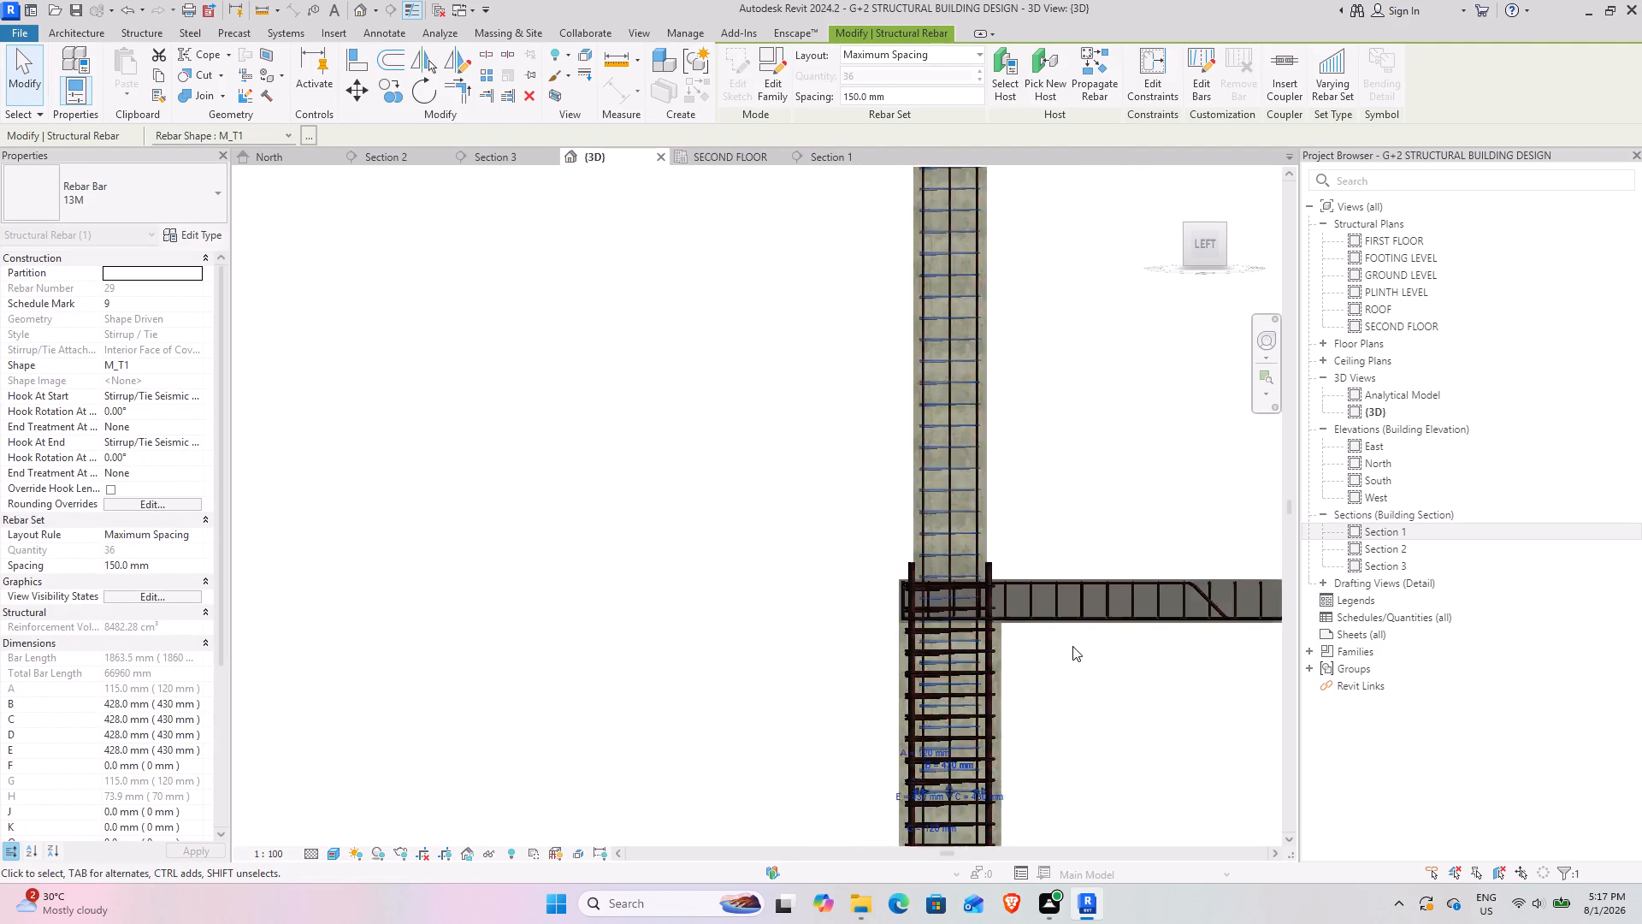
{"action": "middle_click_drag", "start_coordinate": [1100, 702], "coordinate": [1006, 203]}
{"action": "scroll", "coordinate": [876, 275], "scroll_direction": "up", "scroll_amount": 3}
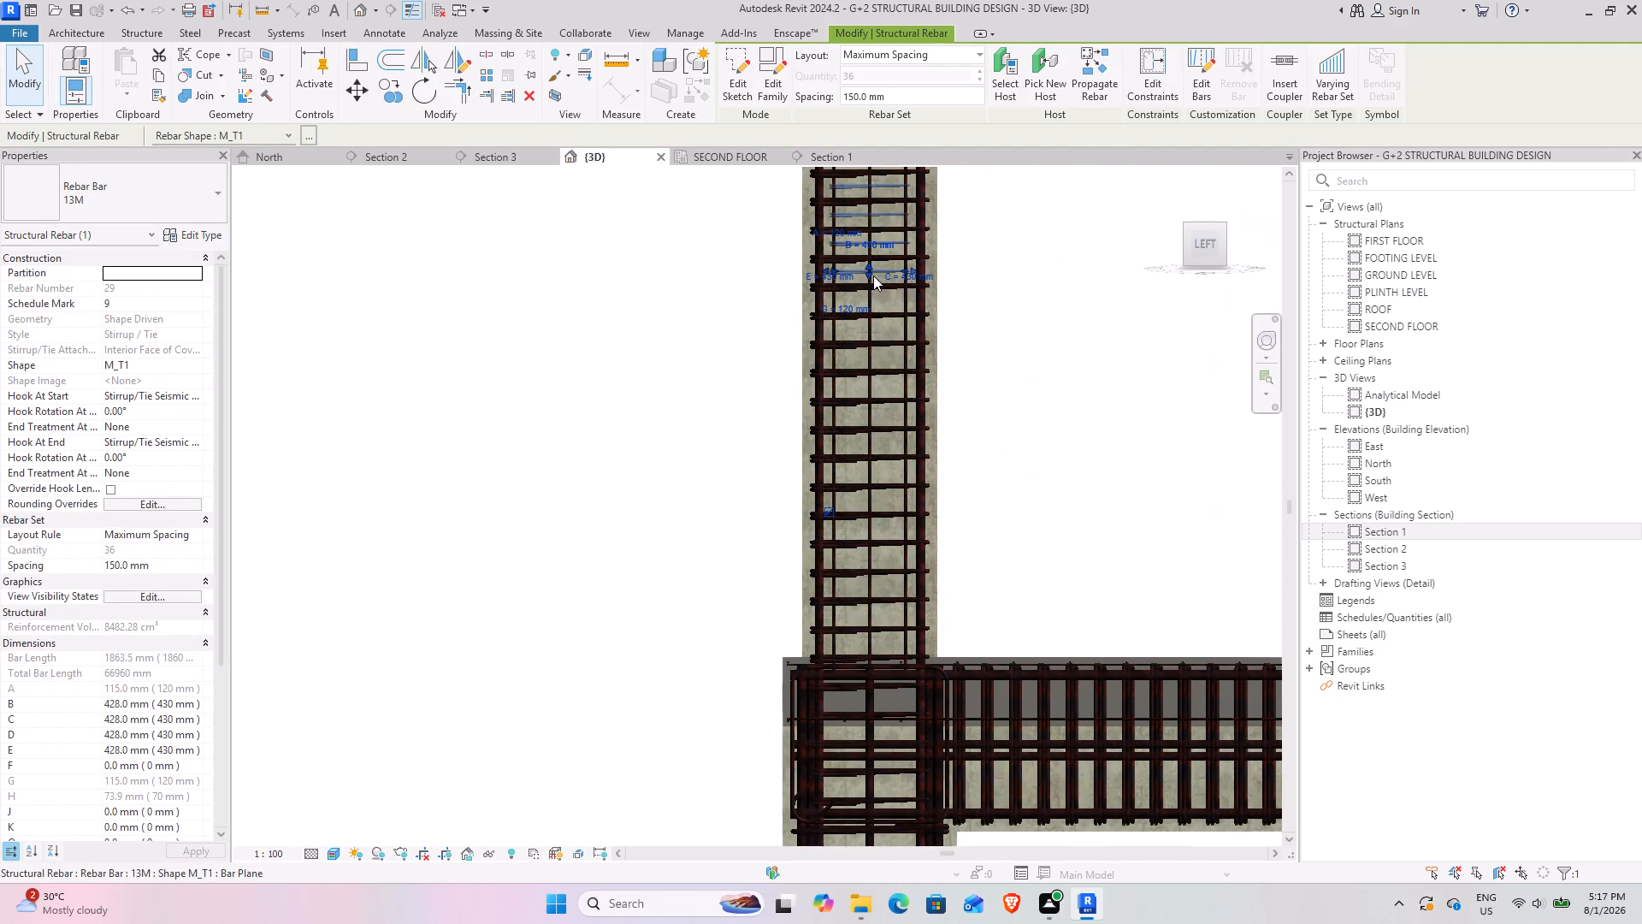
{"action": "left_click_drag", "start_coordinate": [871, 277], "coordinate": [861, 329]}
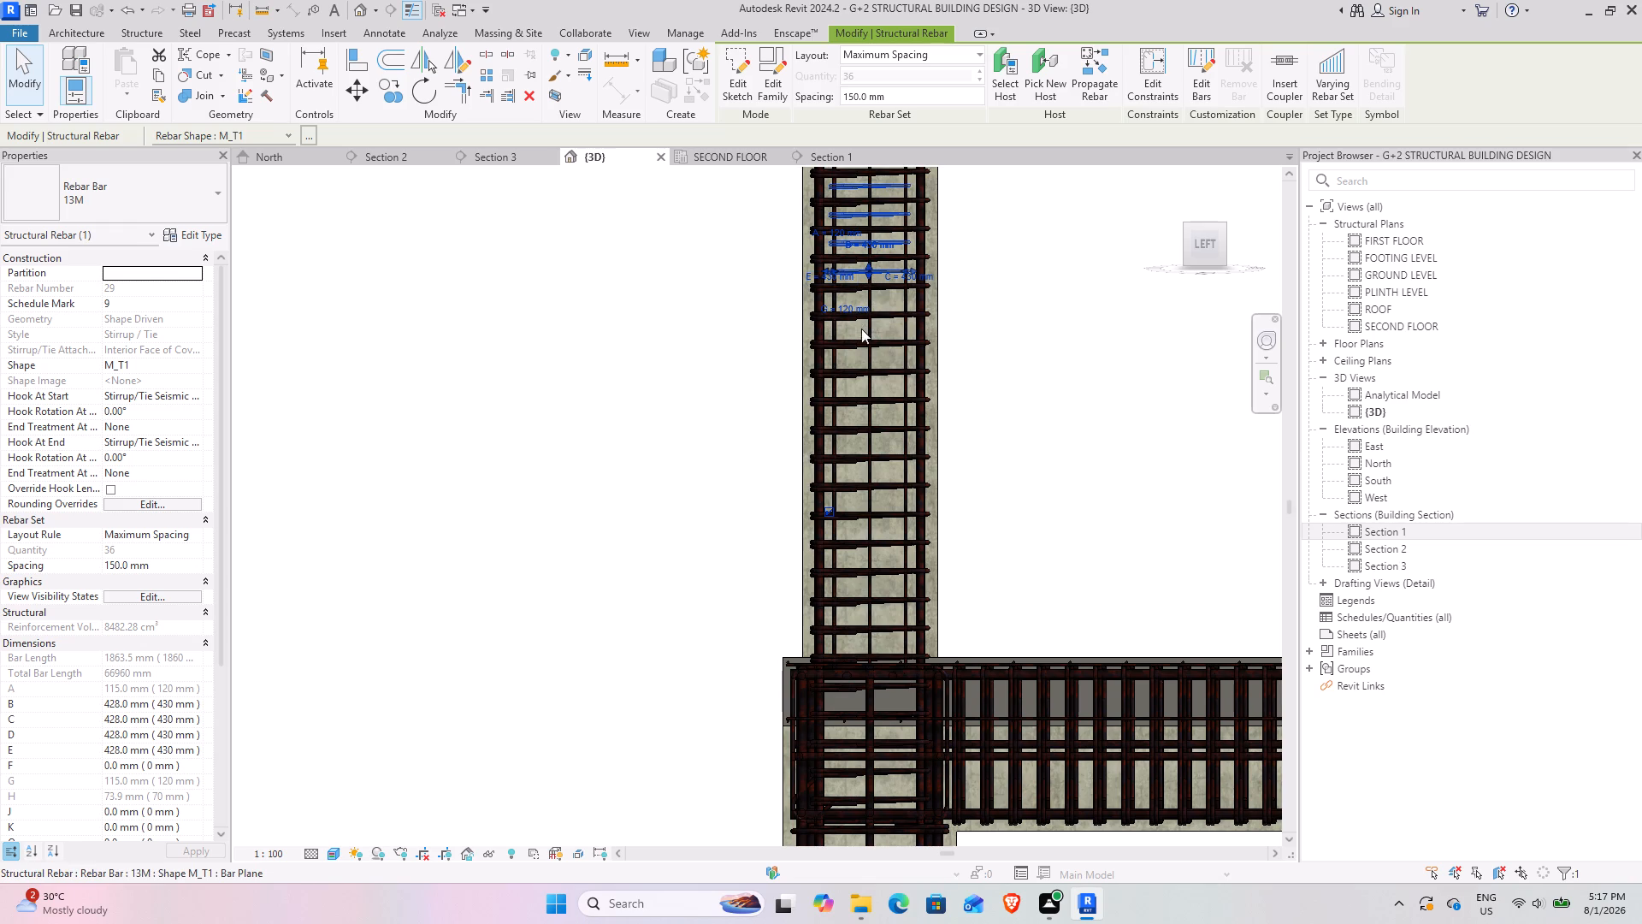
{"action": "left_click_drag", "start_coordinate": [861, 329], "coordinate": [861, 666]}
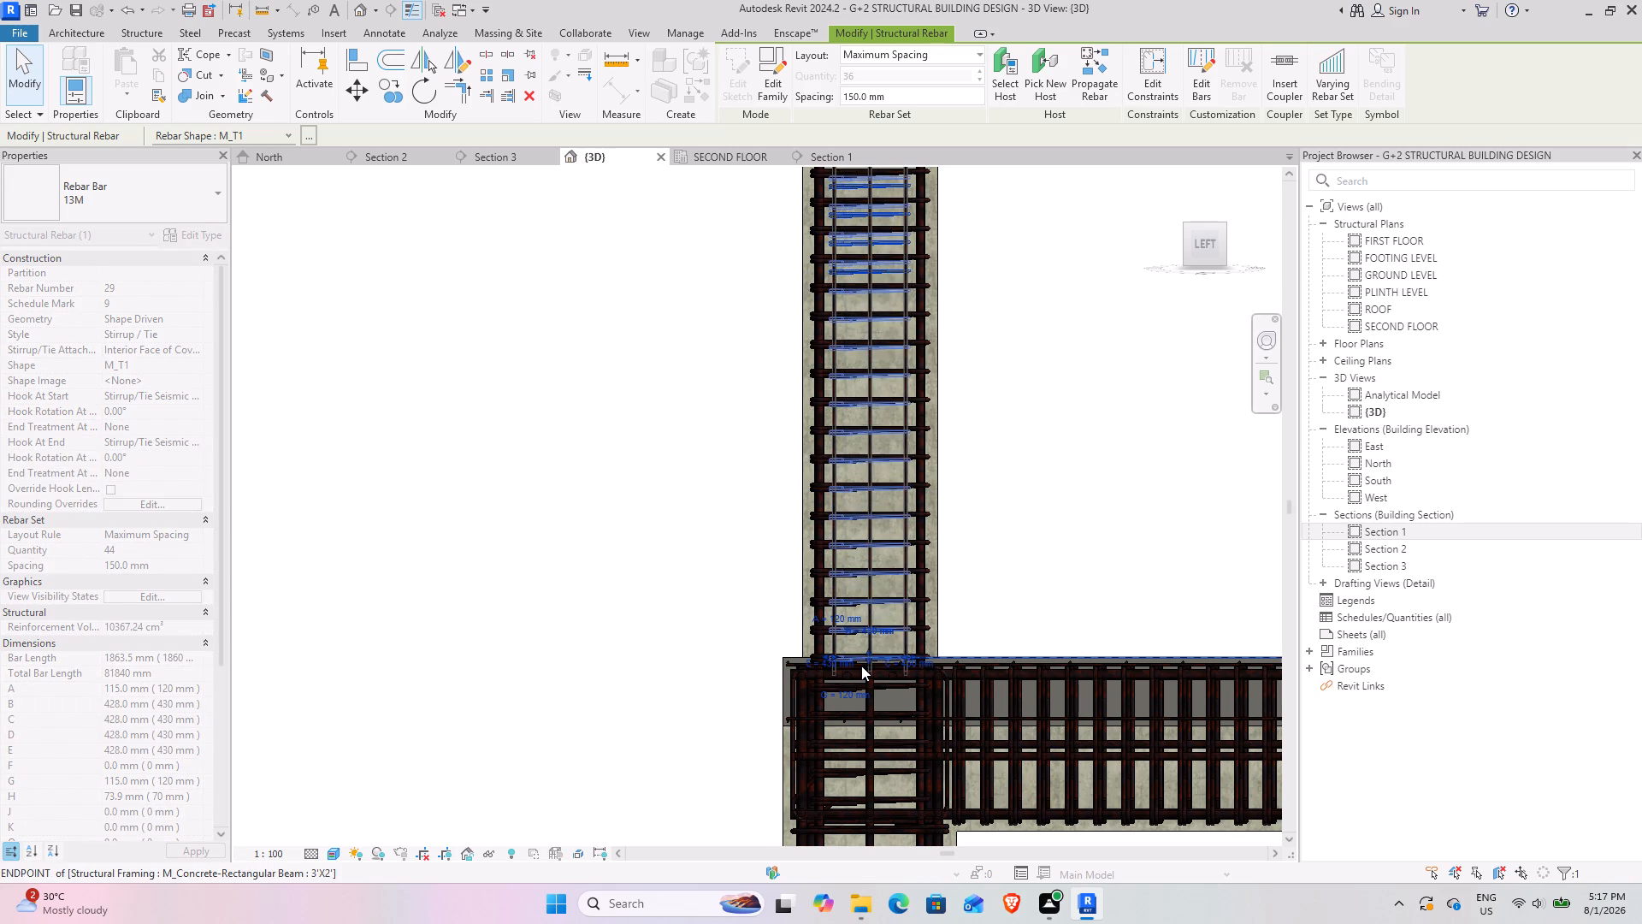
{"action": "left_click_drag", "start_coordinate": [861, 666], "coordinate": [856, 660]}
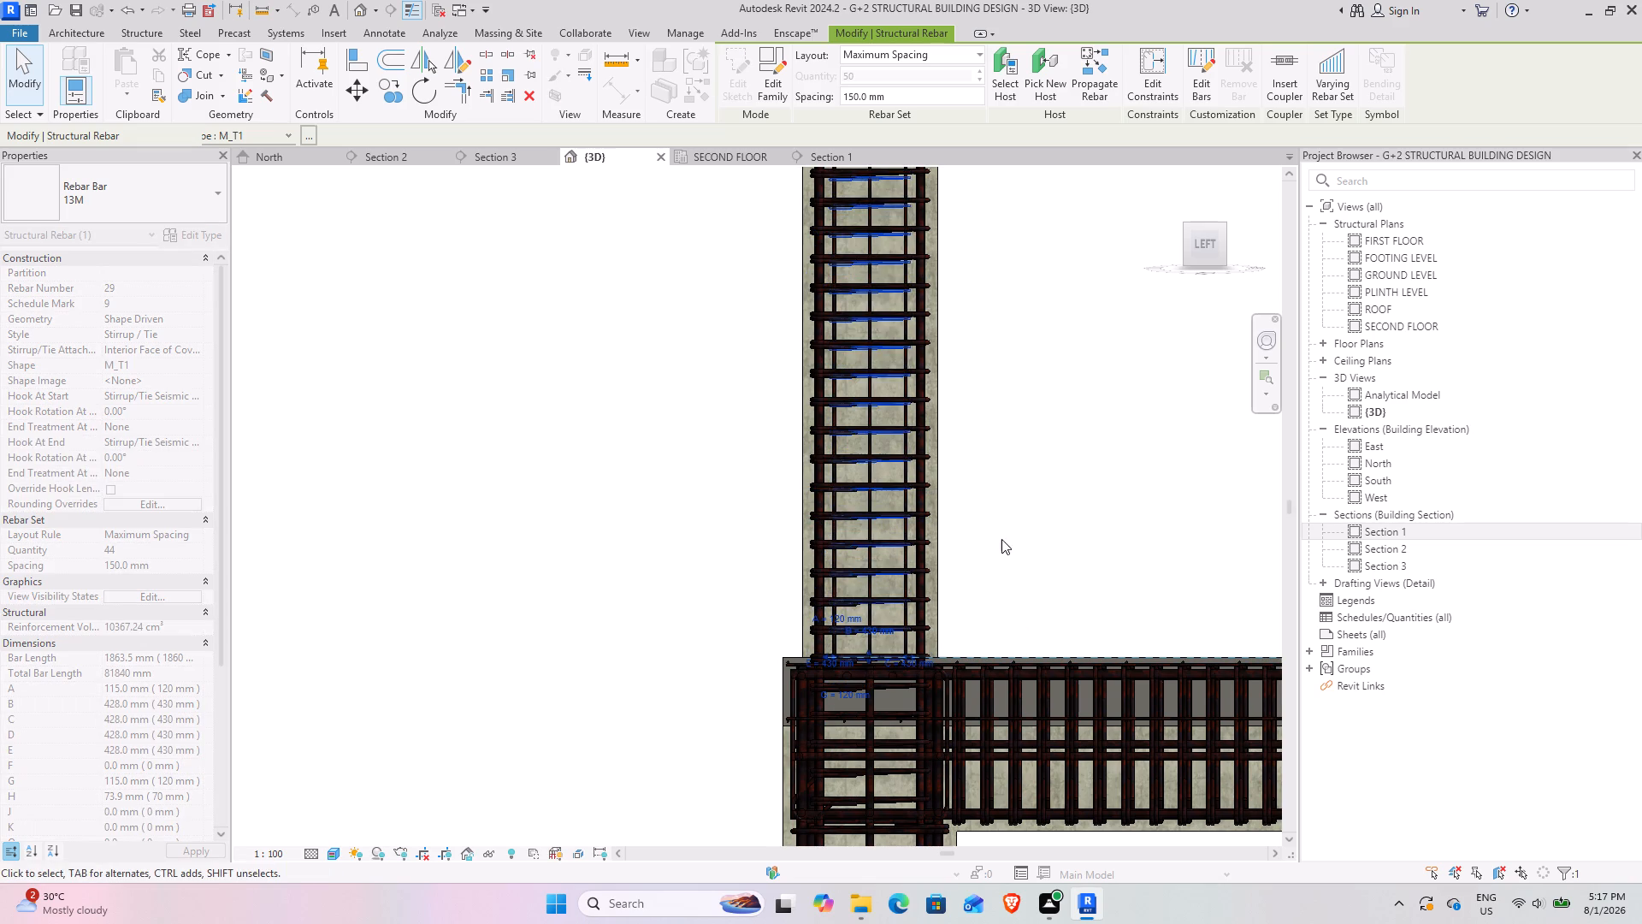
Examine the extended column reinforcement and the whole structural frame from several sides in the 3D view.
{"action": "scroll", "coordinate": [960, 375], "scroll_direction": "down", "scroll_amount": 8}
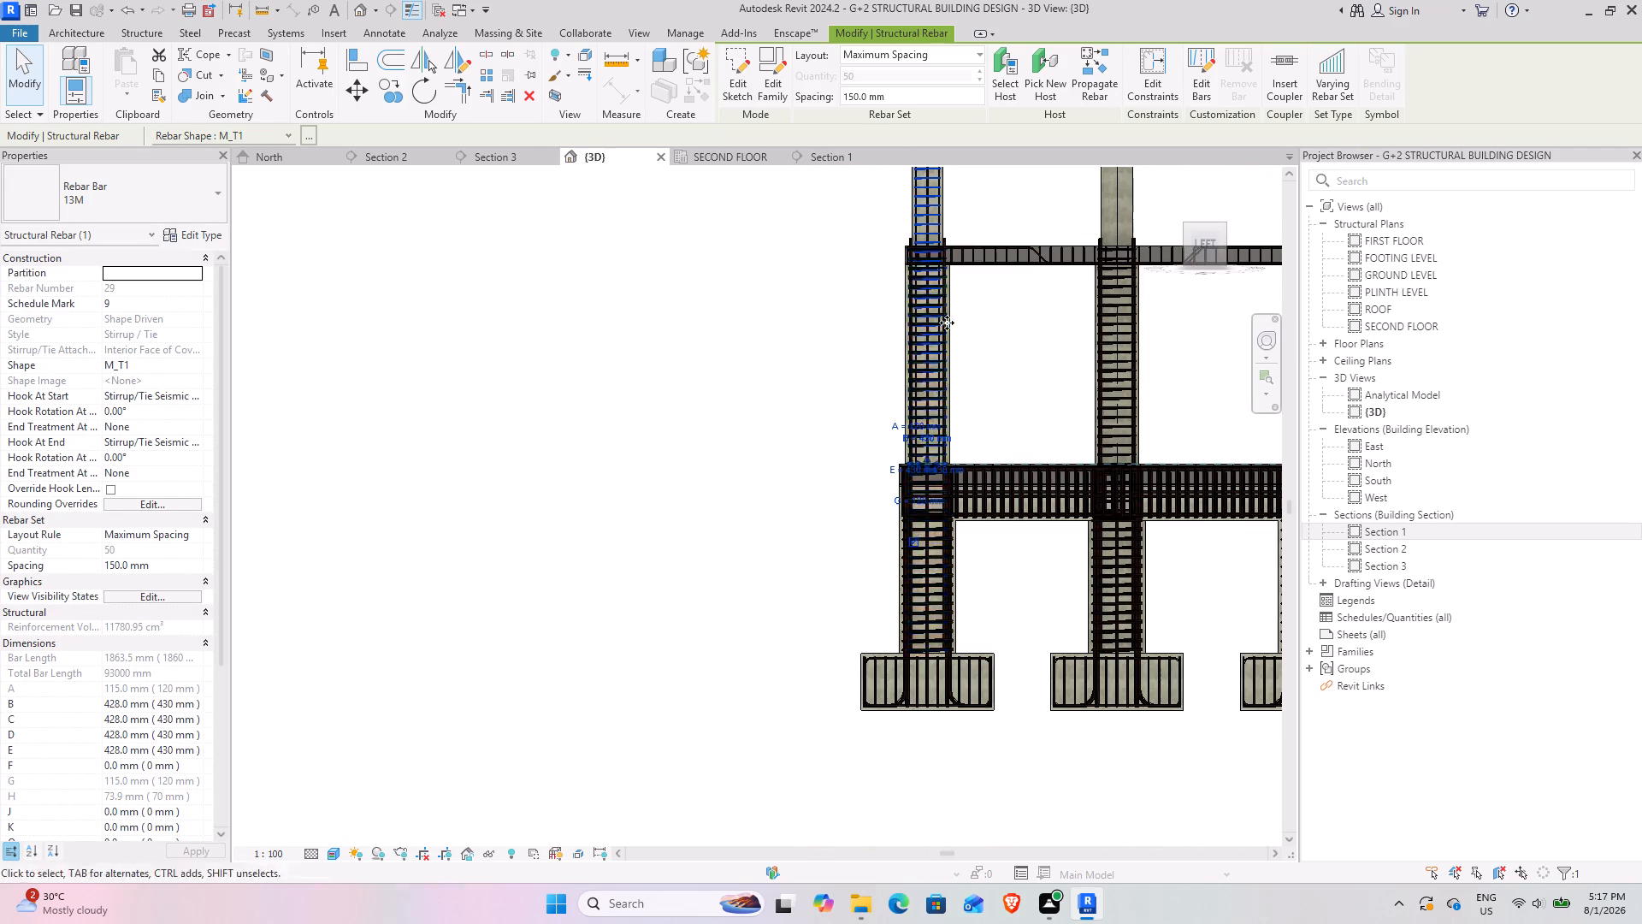
{"action": "left_click_drag", "start_coordinate": [1190, 245], "coordinate": [1284, 293]}
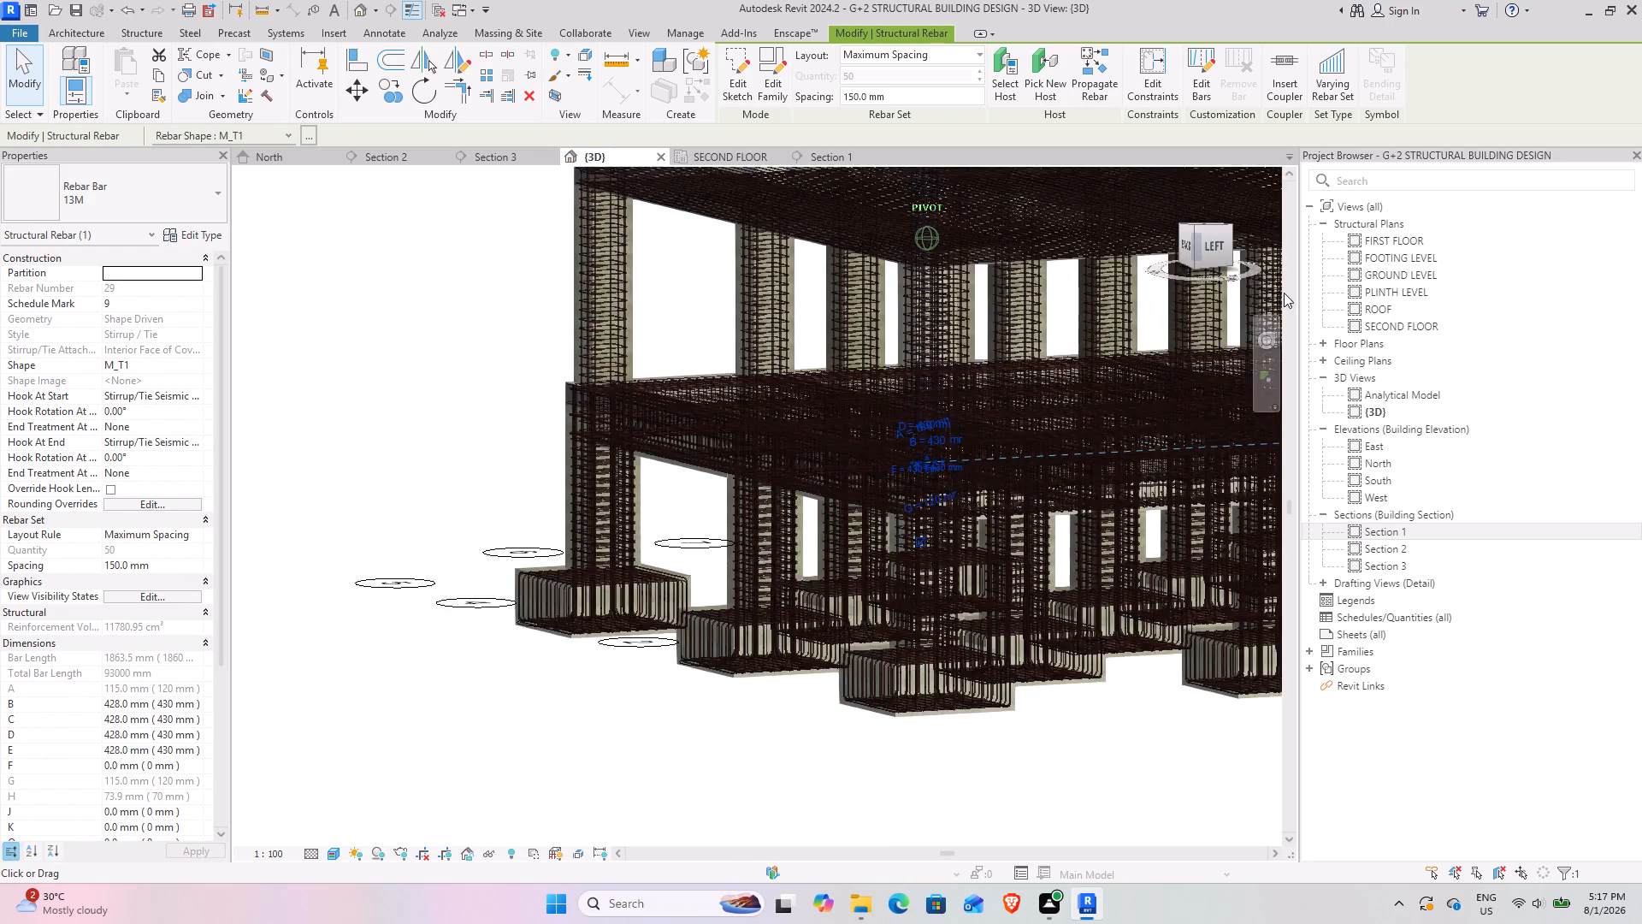
{"action": "left_click_drag", "start_coordinate": [1284, 293], "coordinate": [235, 293]}
{"action": "middle_click_drag", "start_coordinate": [838, 282], "coordinate": [829, 329]}
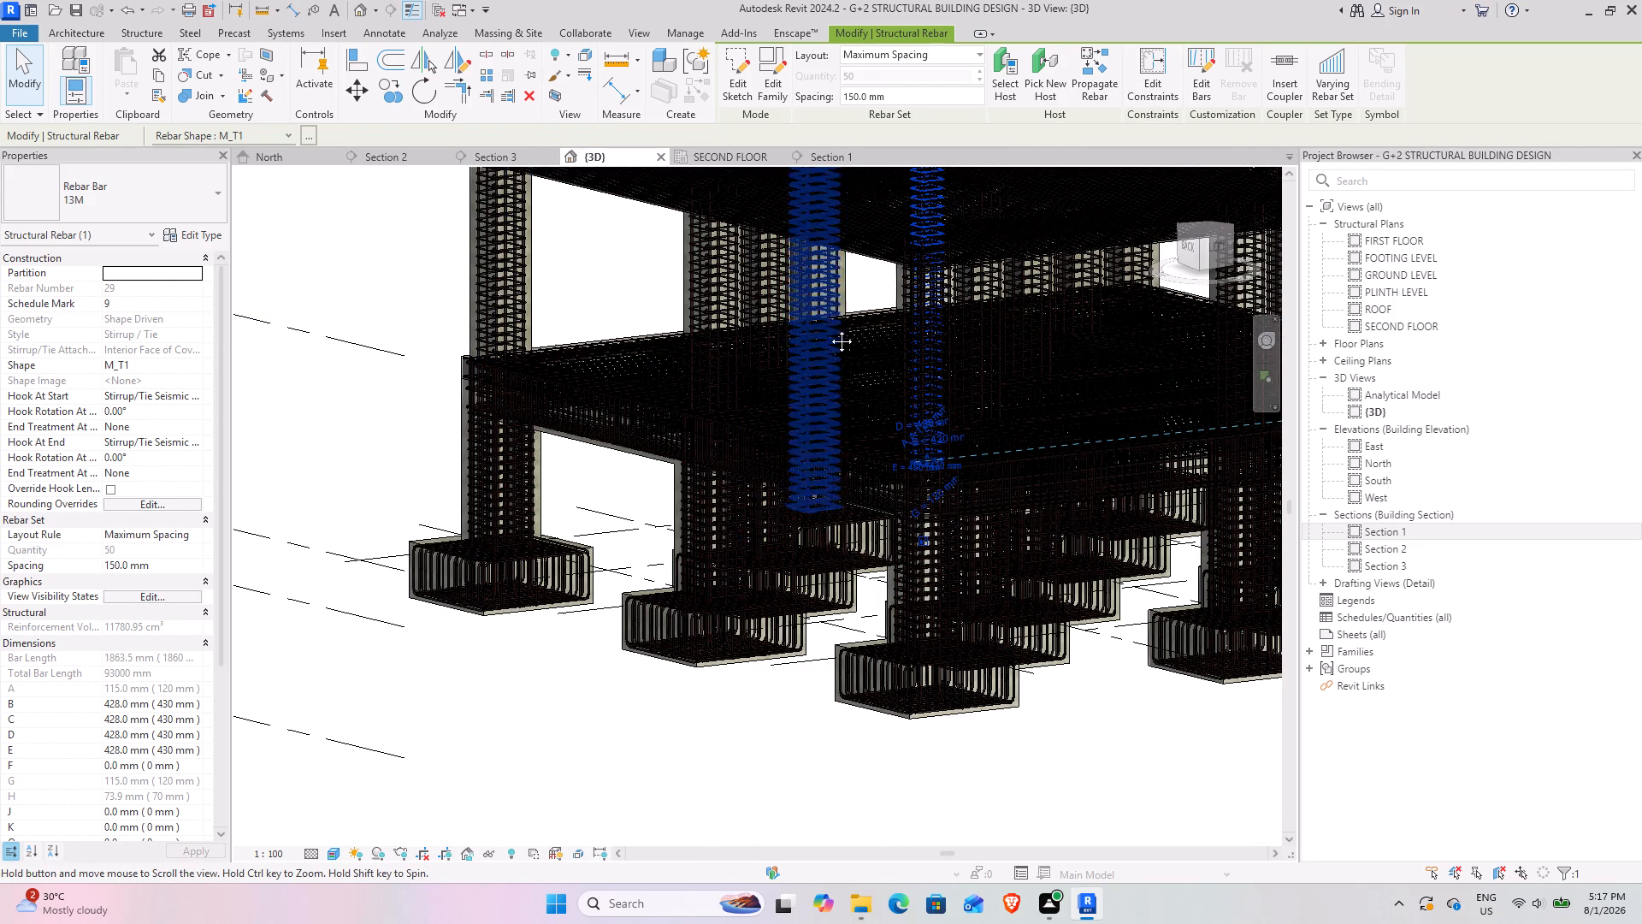
{"action": "middle_click_drag", "start_coordinate": [829, 329], "coordinate": [762, 574]}
{"action": "left_click", "coordinate": [794, 249]}
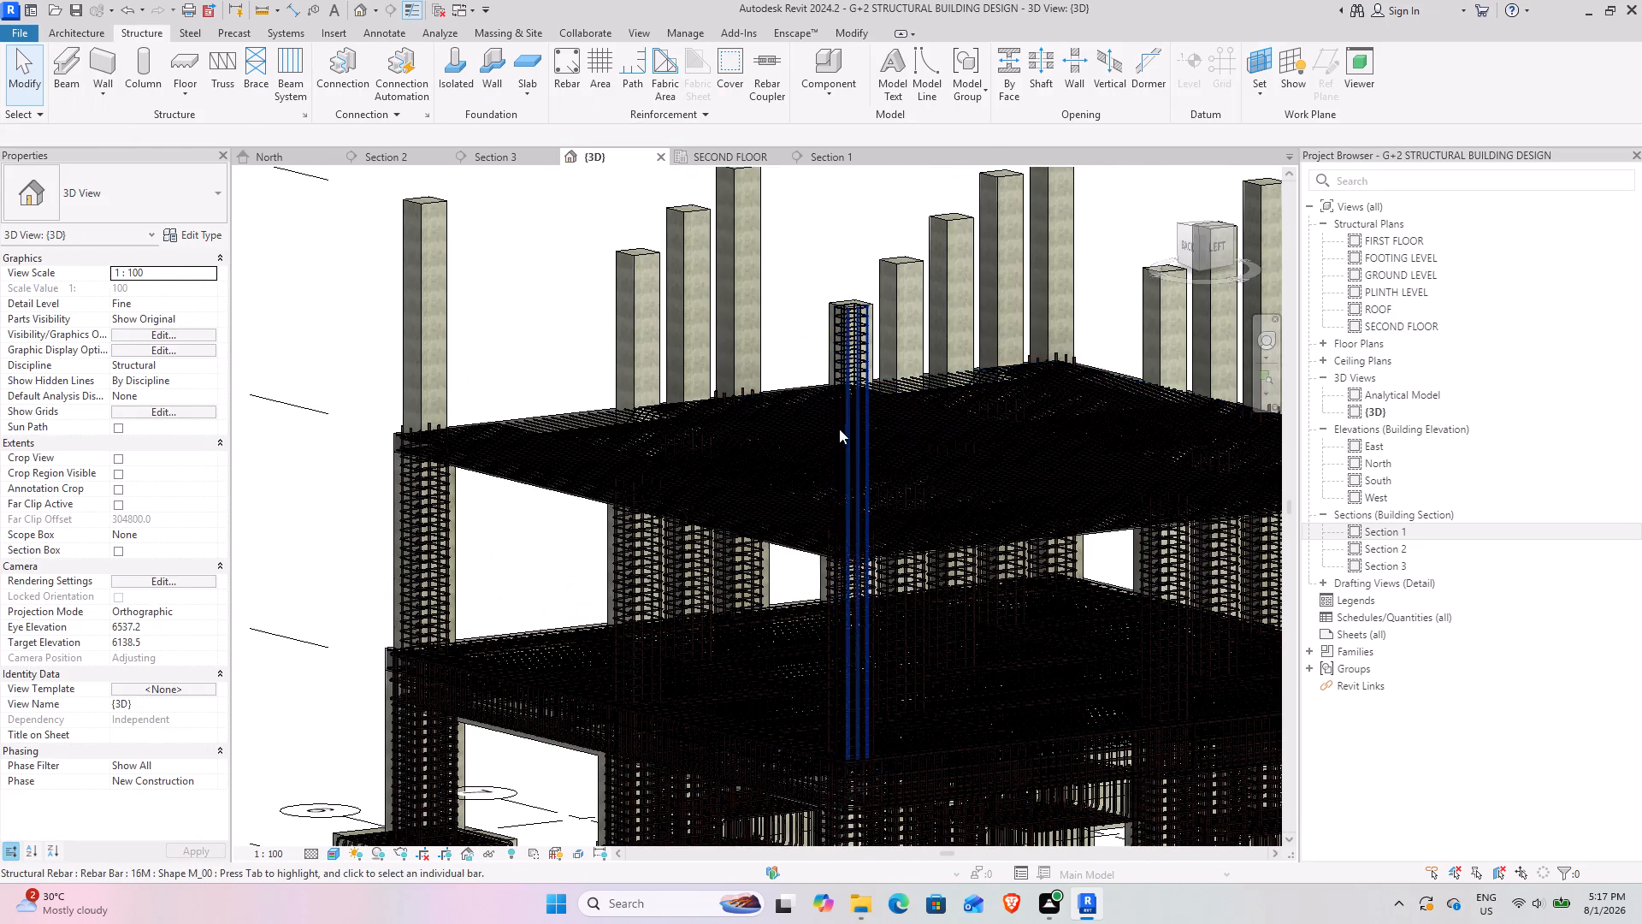
{"action": "scroll", "coordinate": [831, 435], "scroll_direction": "down", "scroll_amount": 4}
{"action": "middle_click_drag", "start_coordinate": [764, 483], "coordinate": [761, 447]}
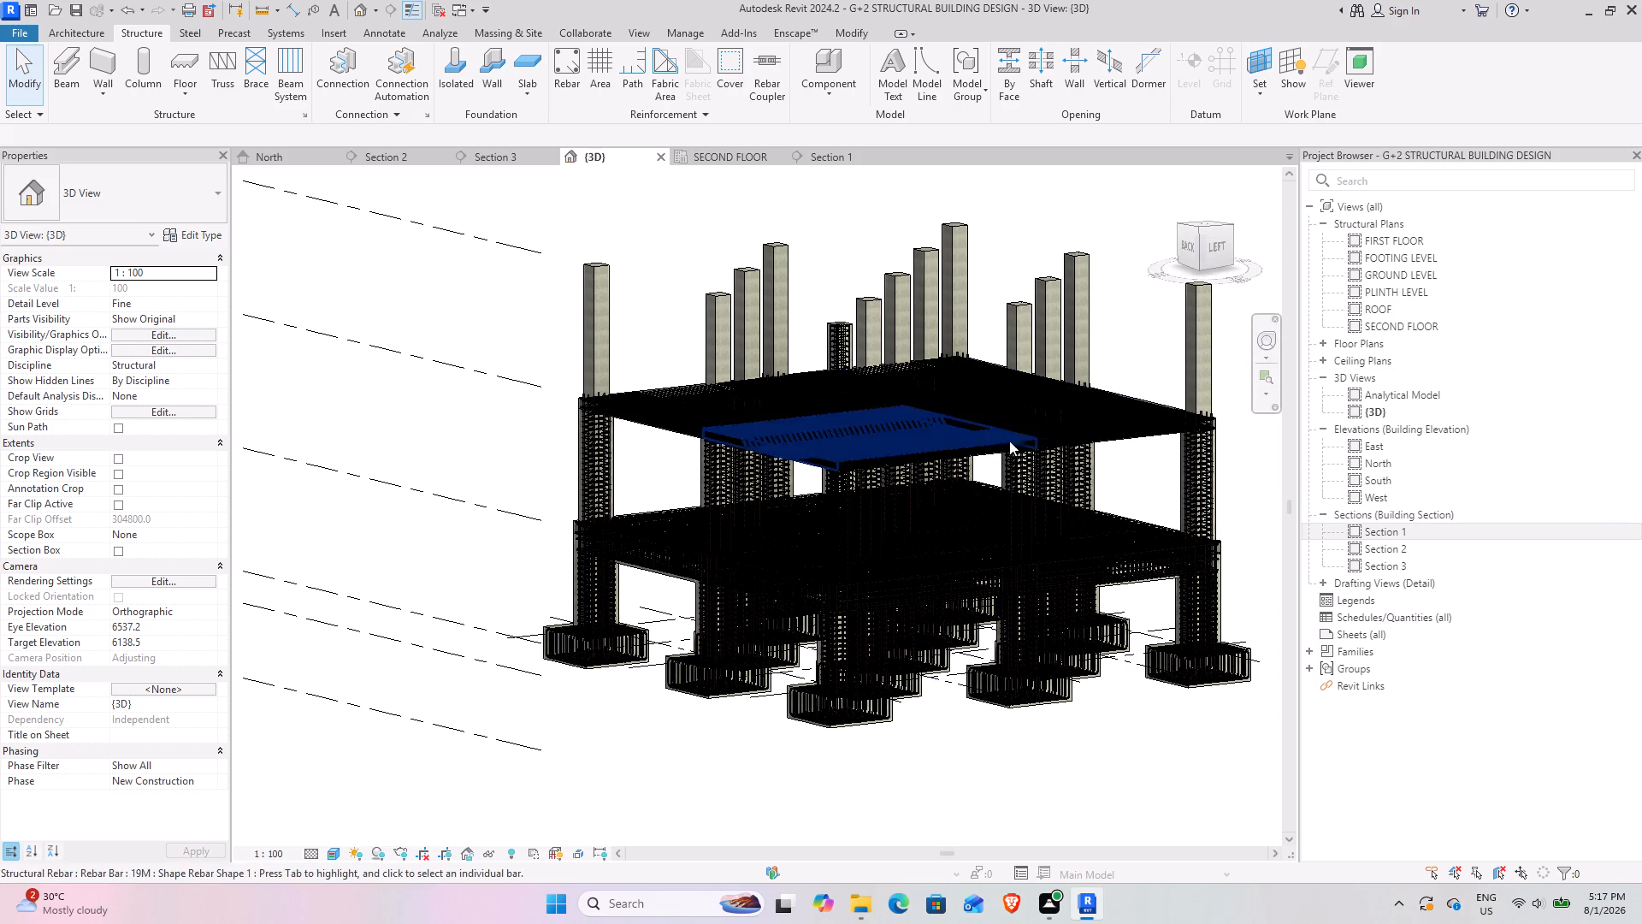
{"action": "left_click_drag", "start_coordinate": [1193, 239], "coordinate": [1214, 197]}
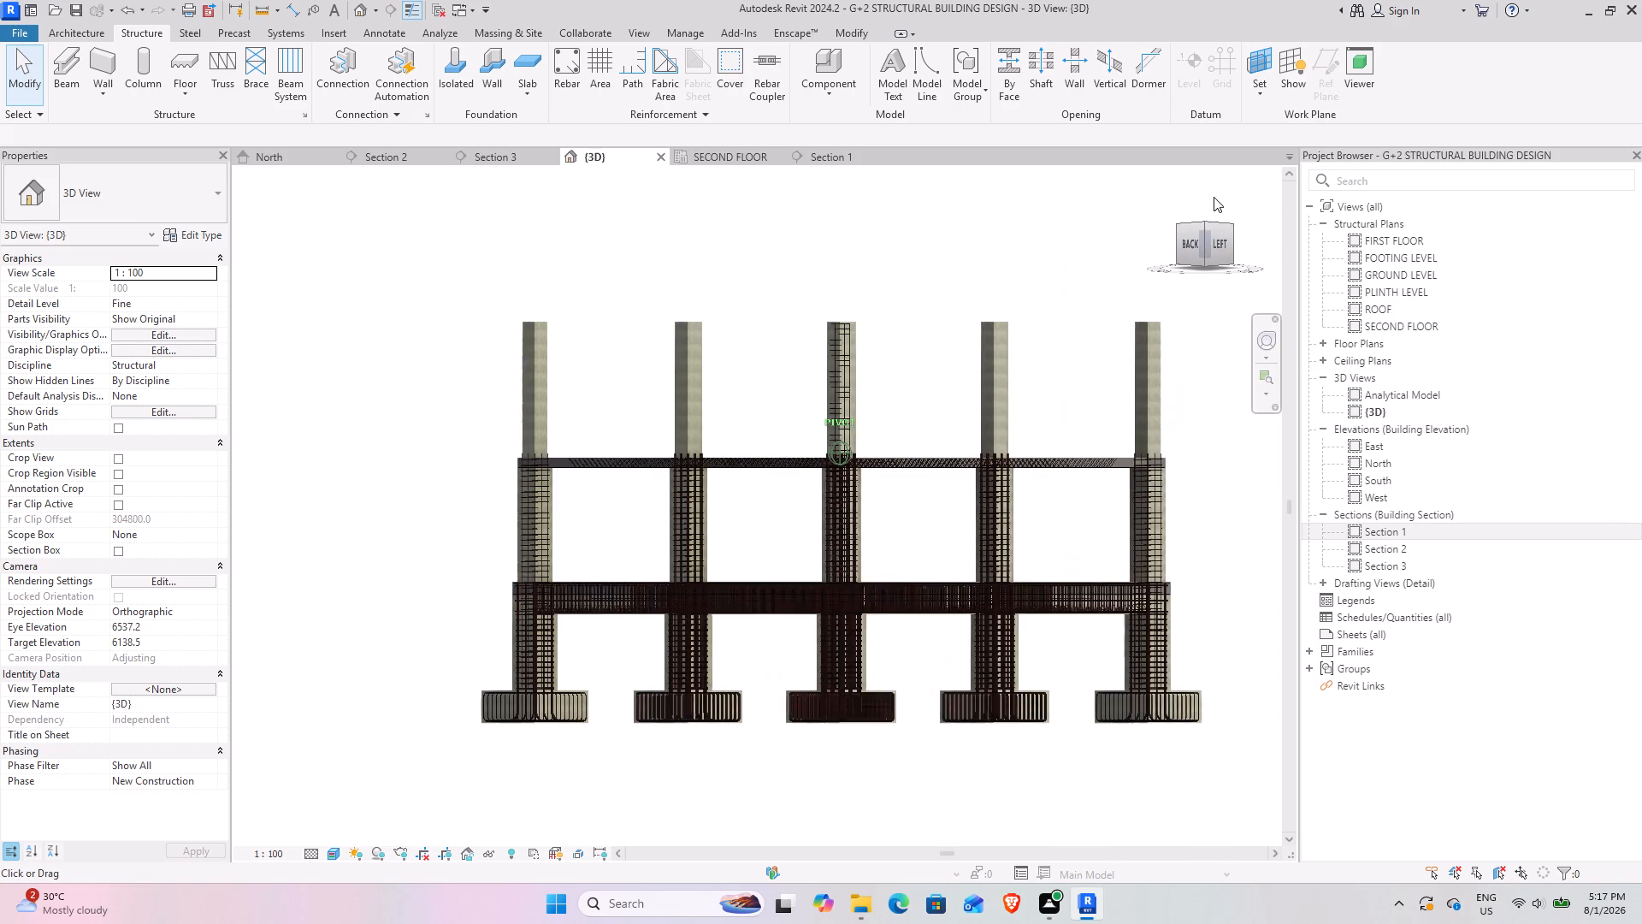
{"action": "left_click_drag", "start_coordinate": [1214, 197], "coordinate": [339, 216]}
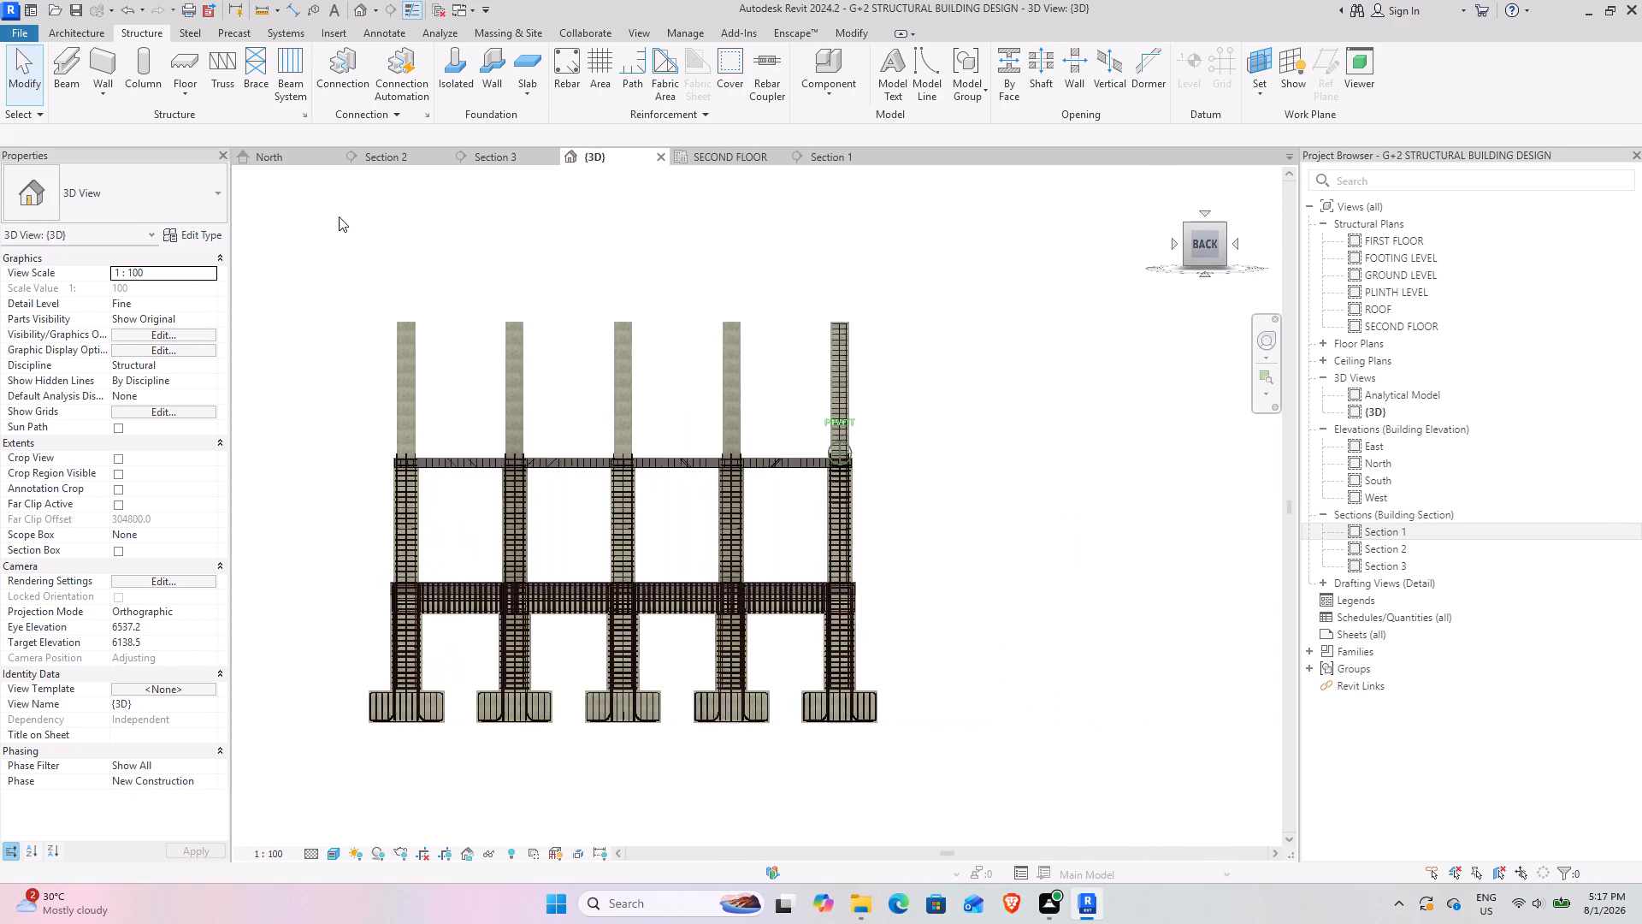
{"action": "left_click_drag", "start_coordinate": [339, 216], "coordinate": [718, 367]}
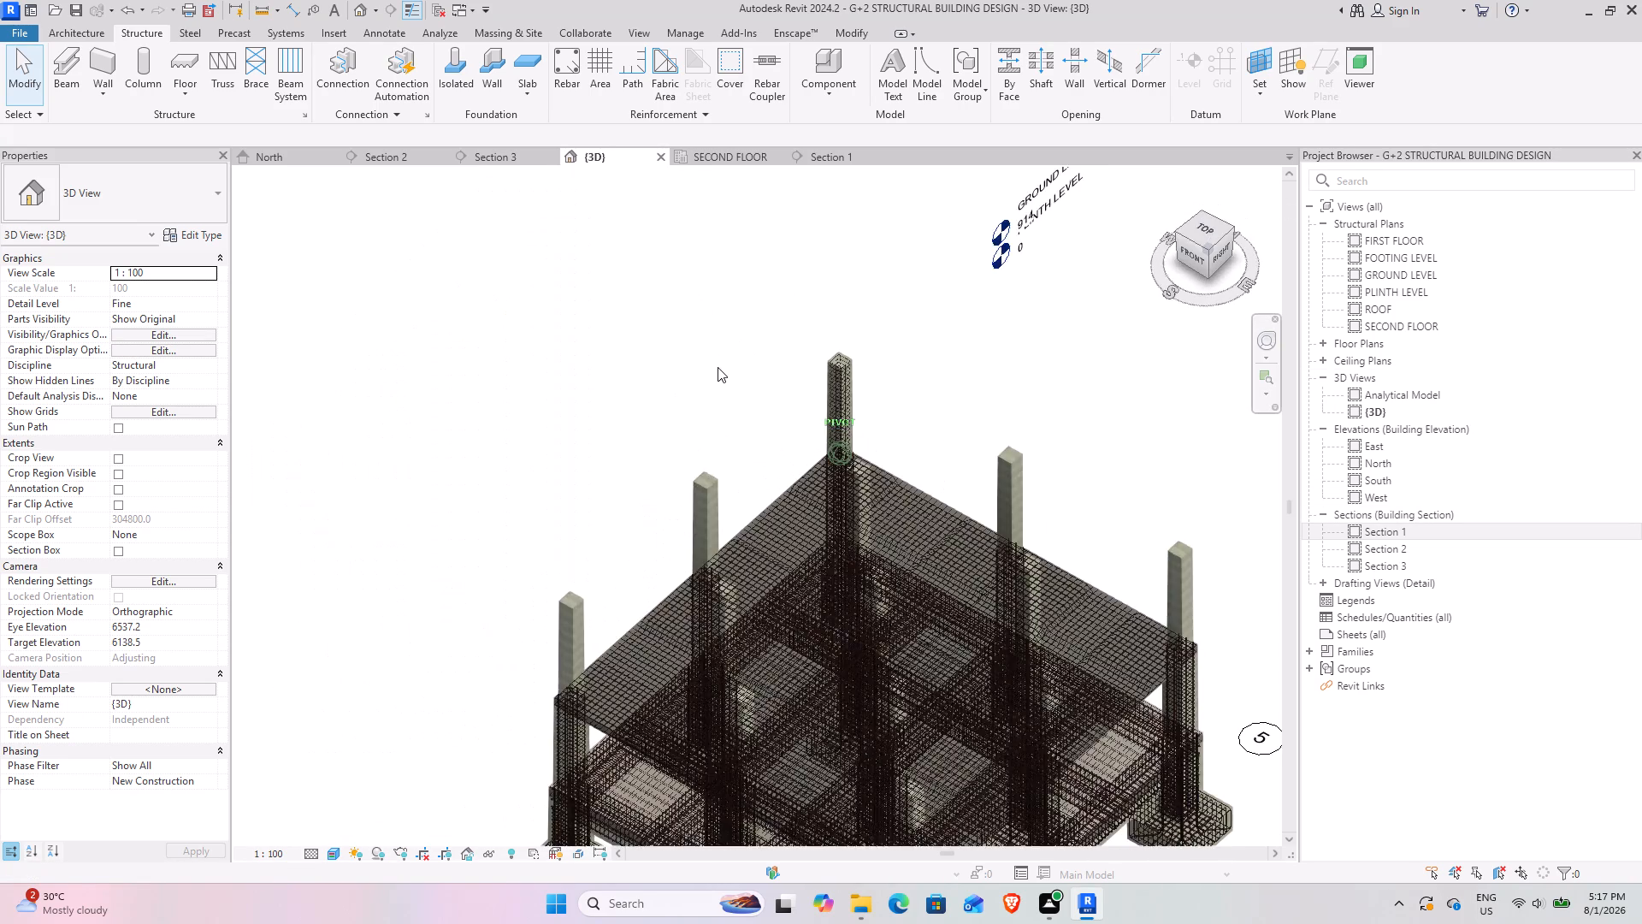
{"action": "left_click_drag", "start_coordinate": [718, 367], "coordinate": [750, 374]}
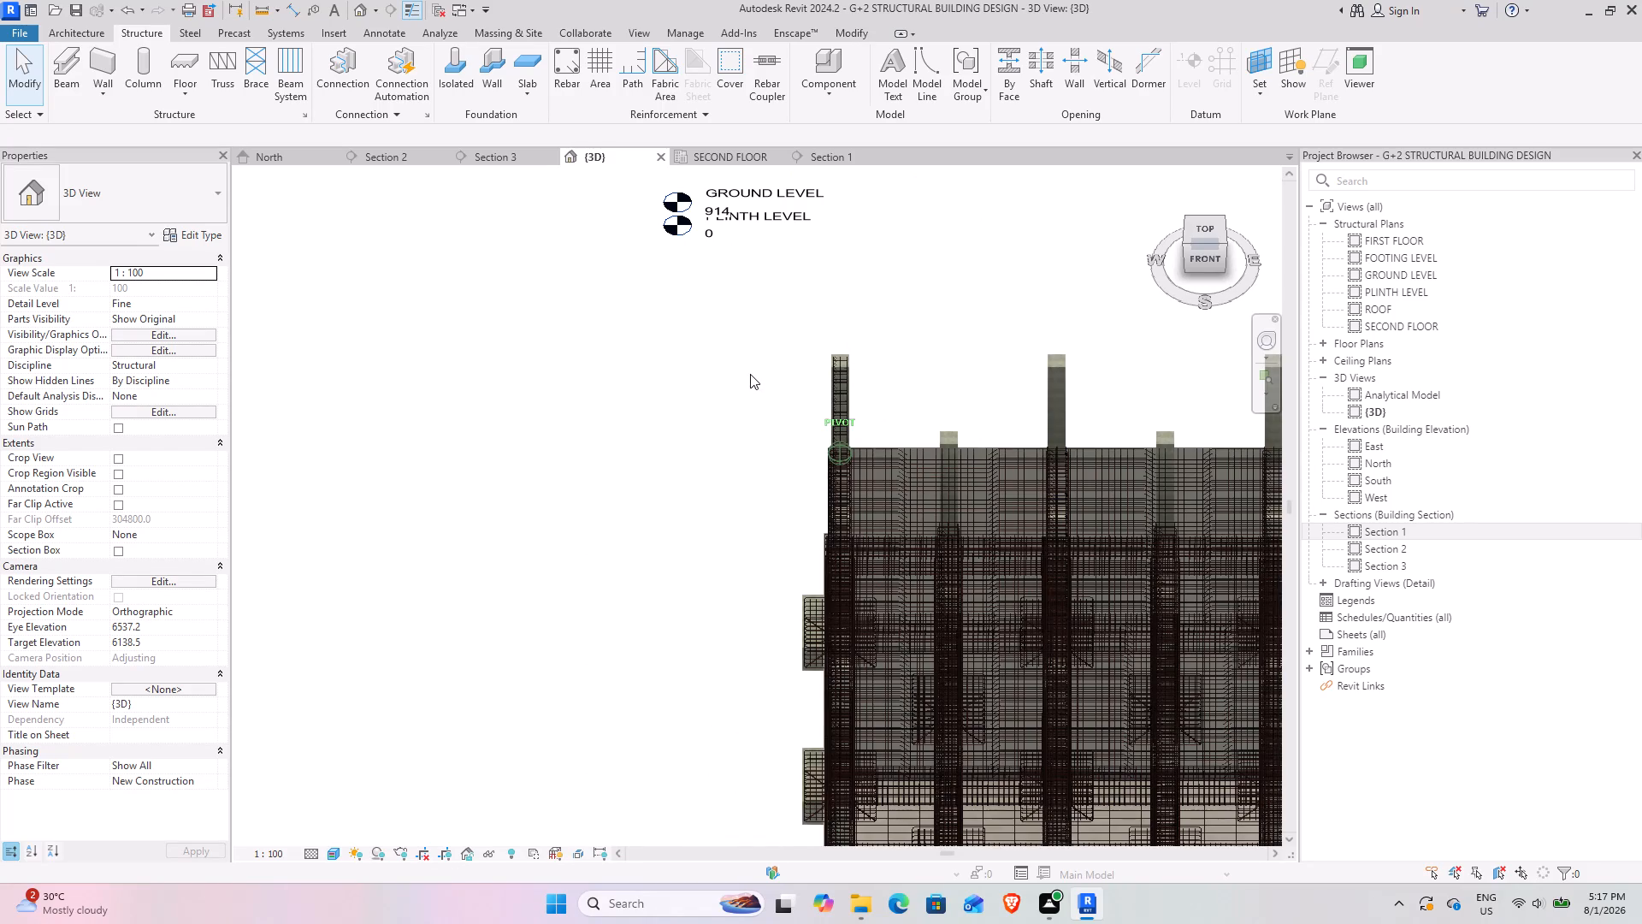
{"action": "left_click_drag", "start_coordinate": [750, 374], "coordinate": [729, 370]}
{"action": "left_click", "coordinate": [1193, 239]}
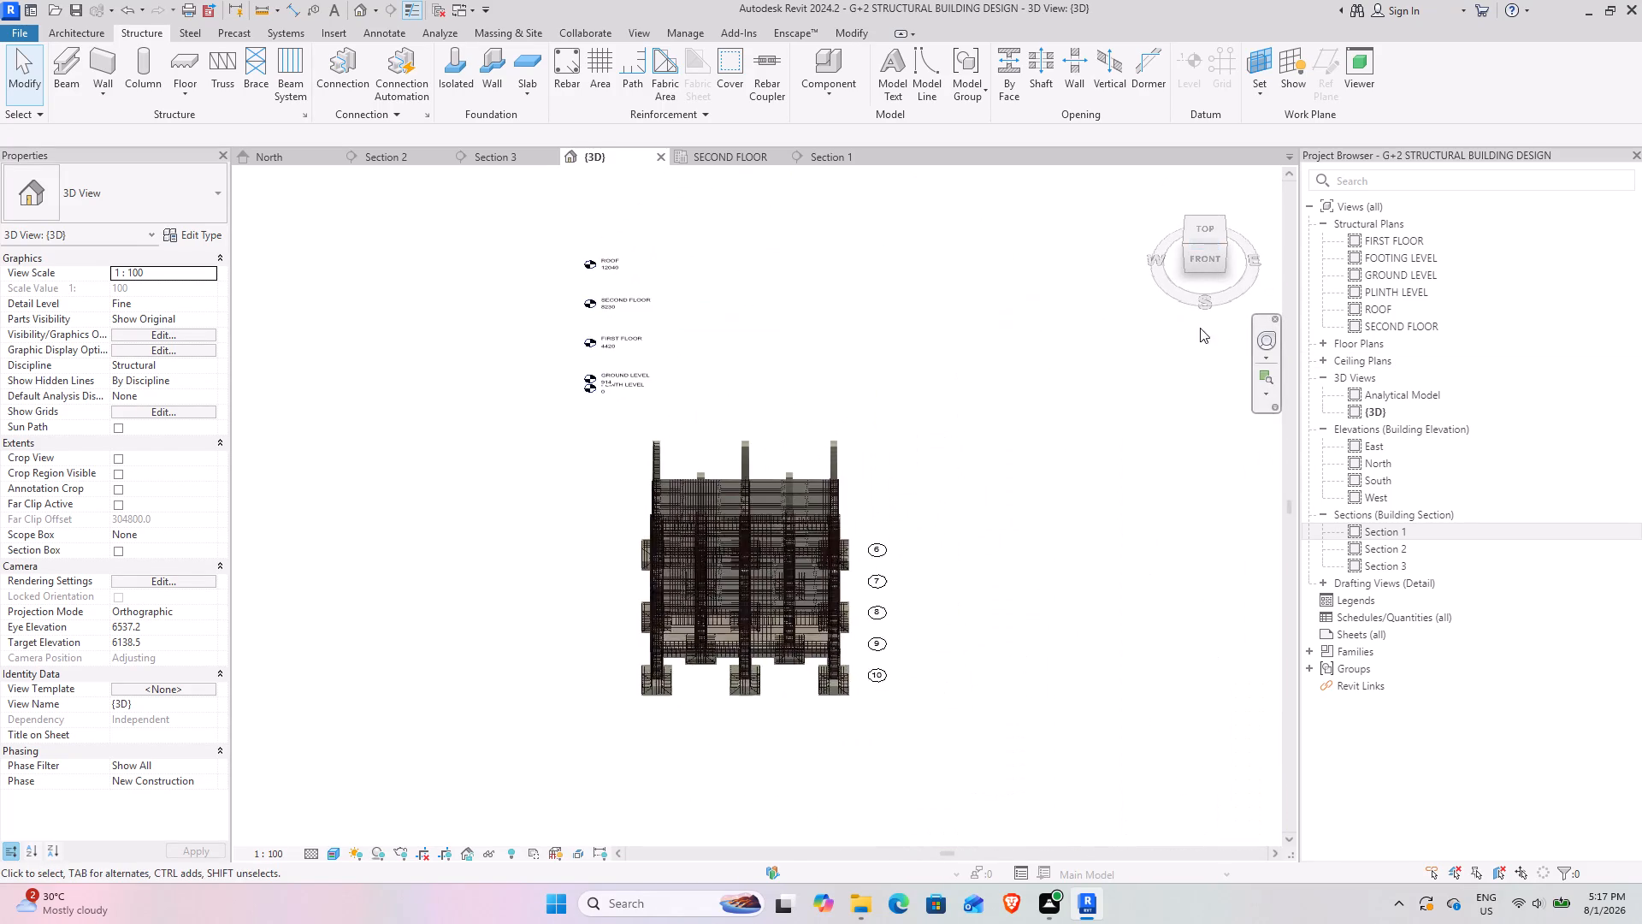
{"action": "left_click_drag", "start_coordinate": [1195, 244], "coordinate": [1227, 221]}
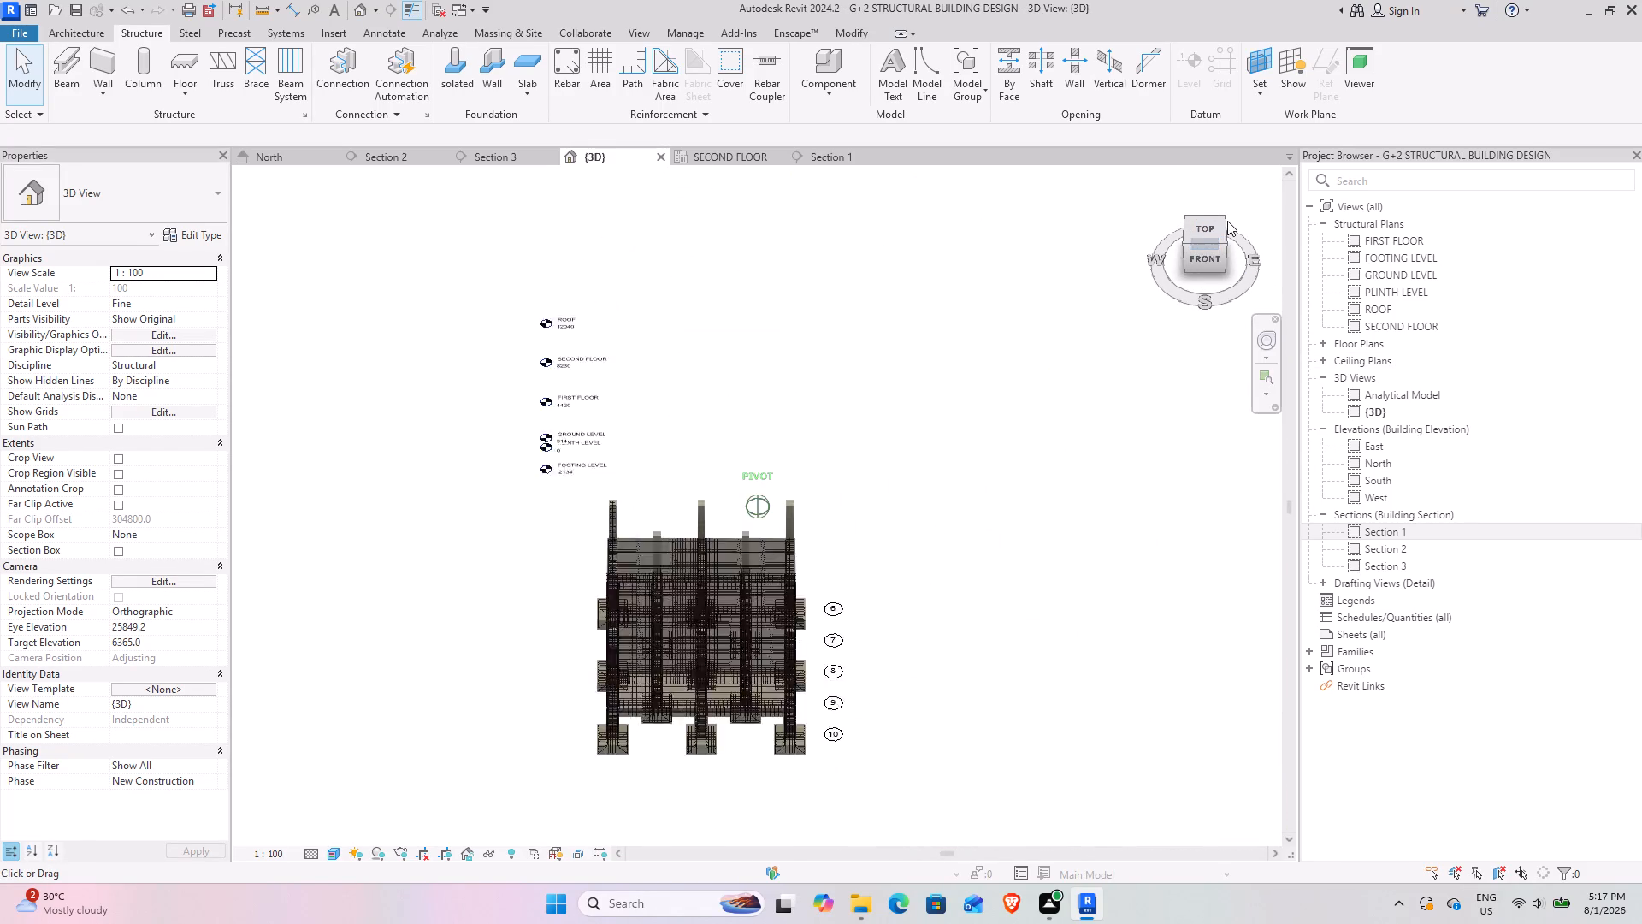
Set the 3D view's detail level to Coarse.
{"action": "left_click_drag", "start_coordinate": [1227, 221], "coordinate": [1276, 190]}
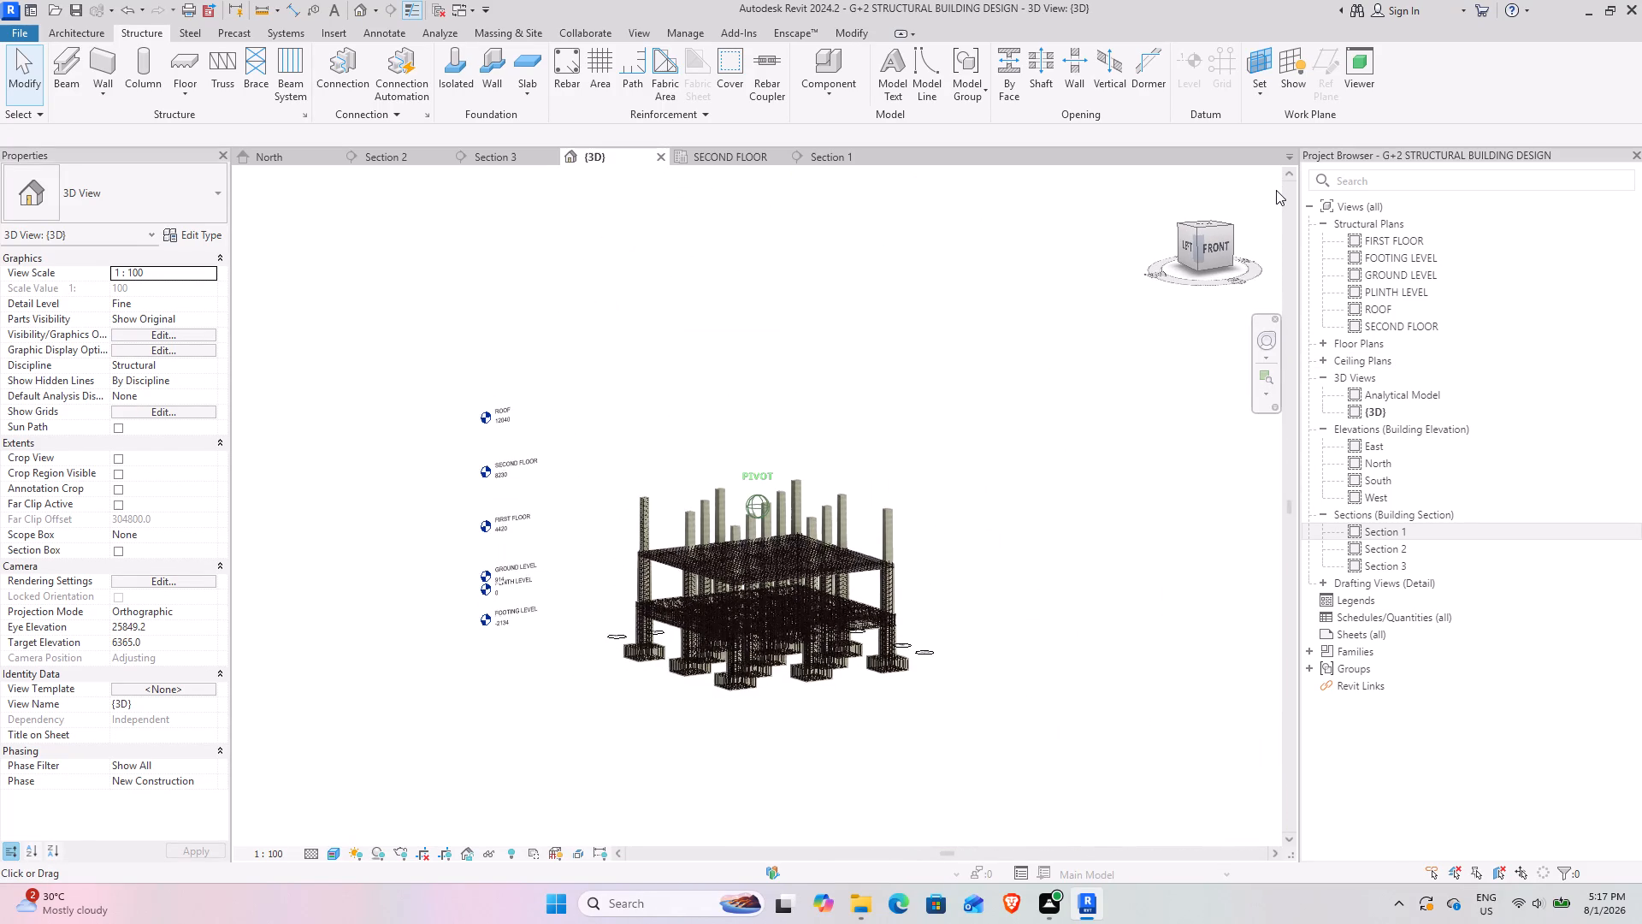
{"action": "left_click_drag", "start_coordinate": [1276, 190], "coordinate": [1276, 192]}
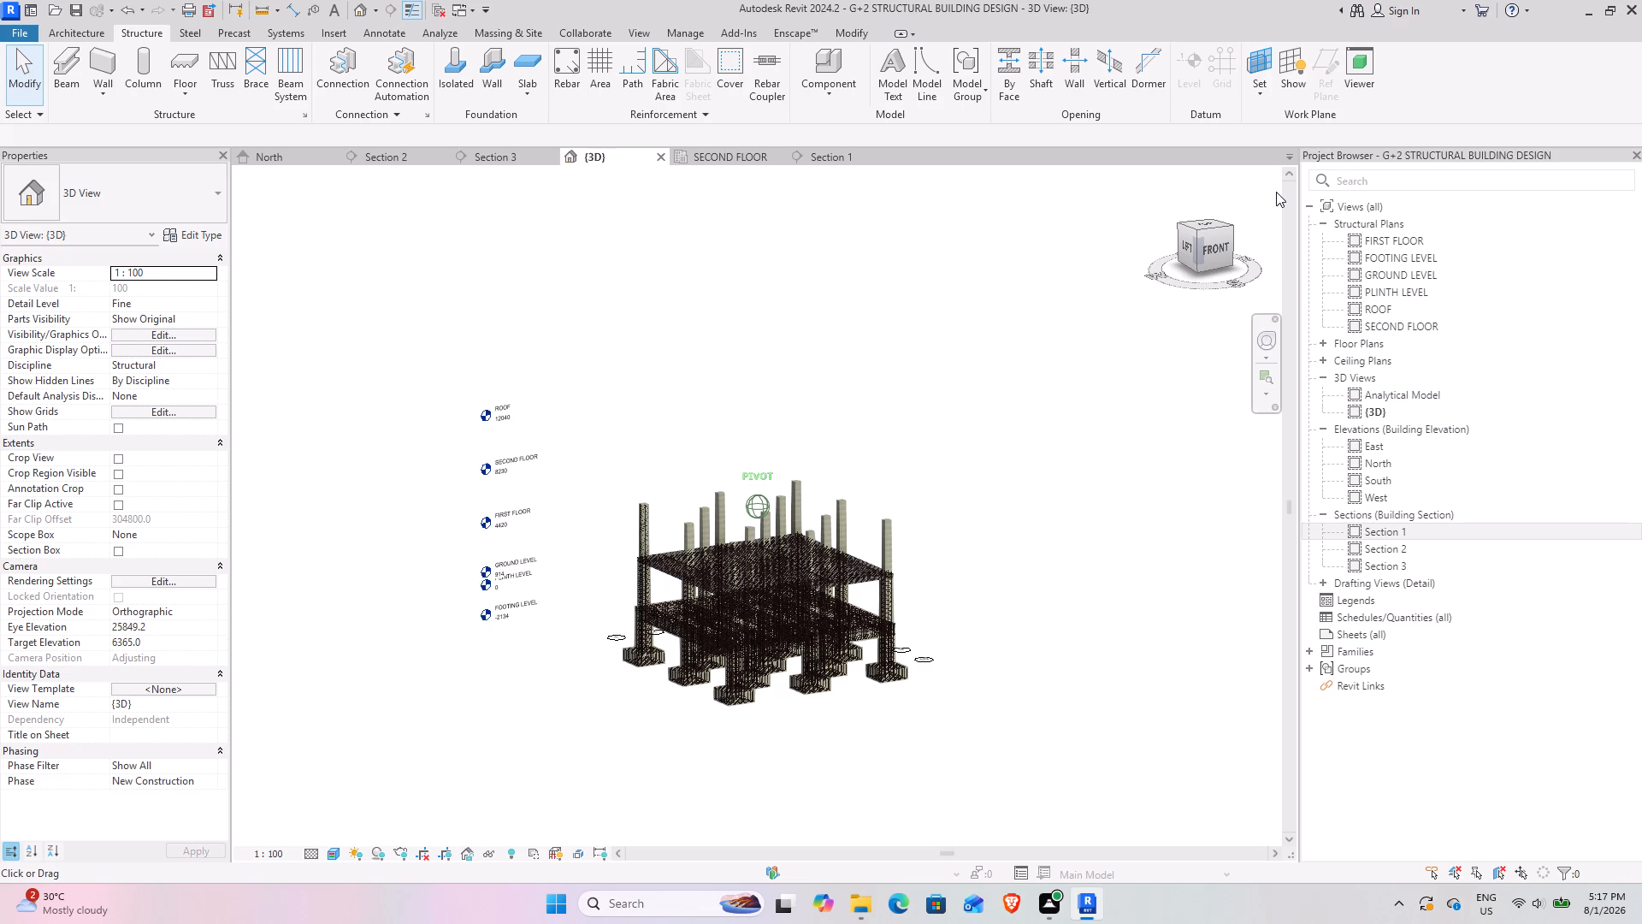
{"action": "left_click_drag", "start_coordinate": [1276, 192], "coordinate": [1190, 313]}
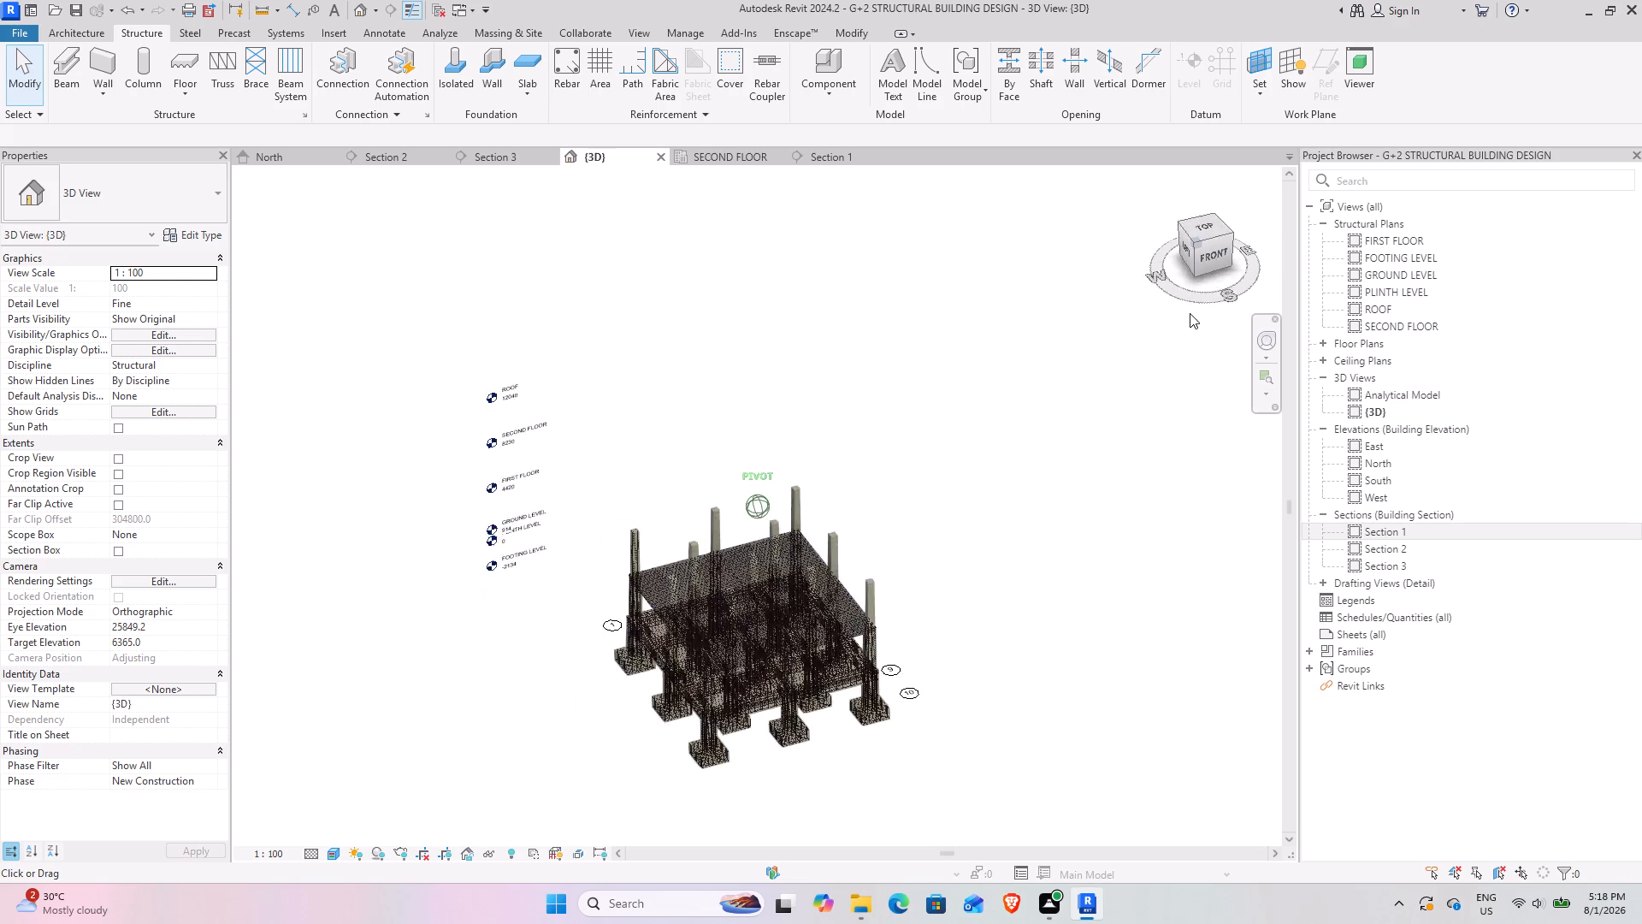
{"action": "left_click_drag", "start_coordinate": [1190, 313], "coordinate": [977, 394]}
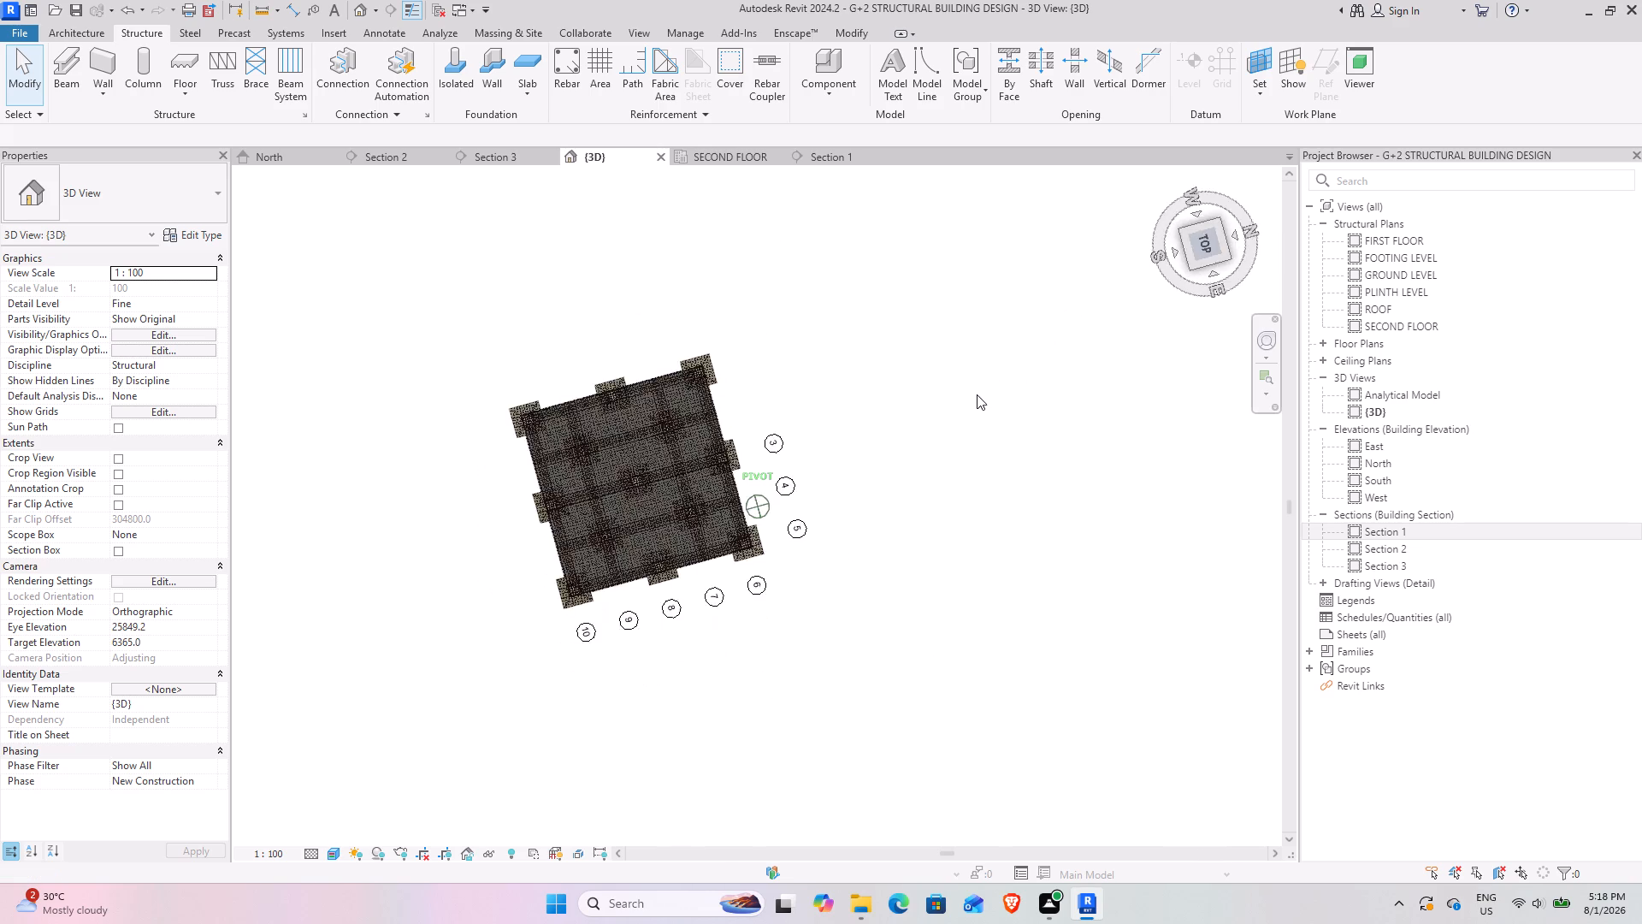
{"action": "left_click_drag", "start_coordinate": [977, 394], "coordinate": [992, 289]}
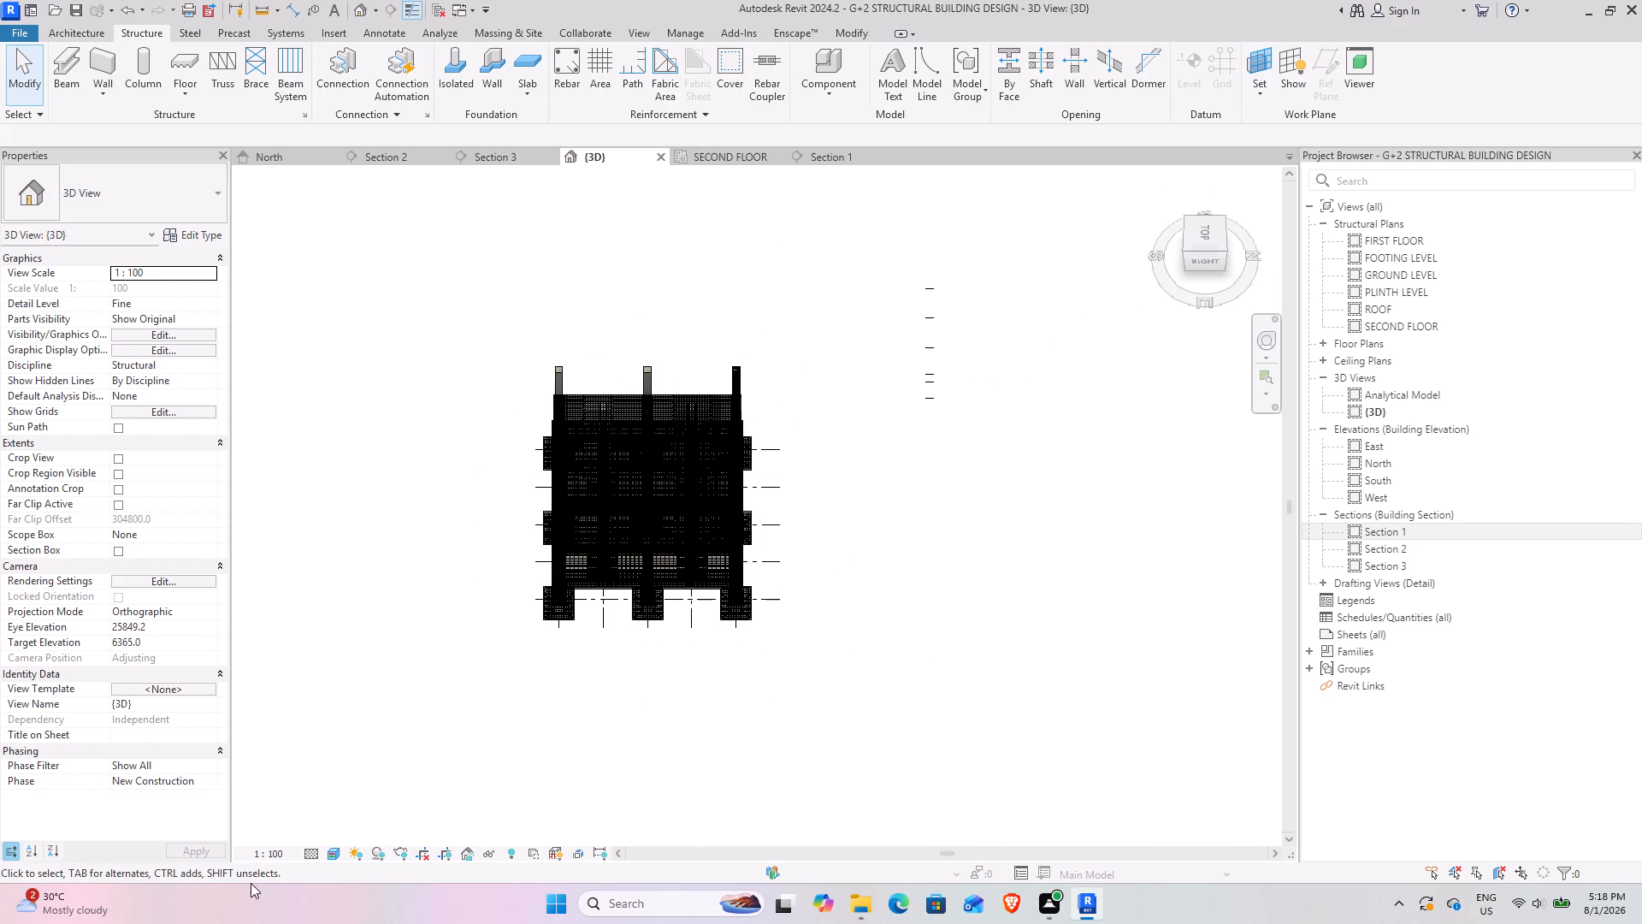
{"action": "left_click", "coordinate": [316, 845]}
{"action": "left_click", "coordinate": [314, 853]}
{"action": "left_click", "coordinate": [331, 836]}
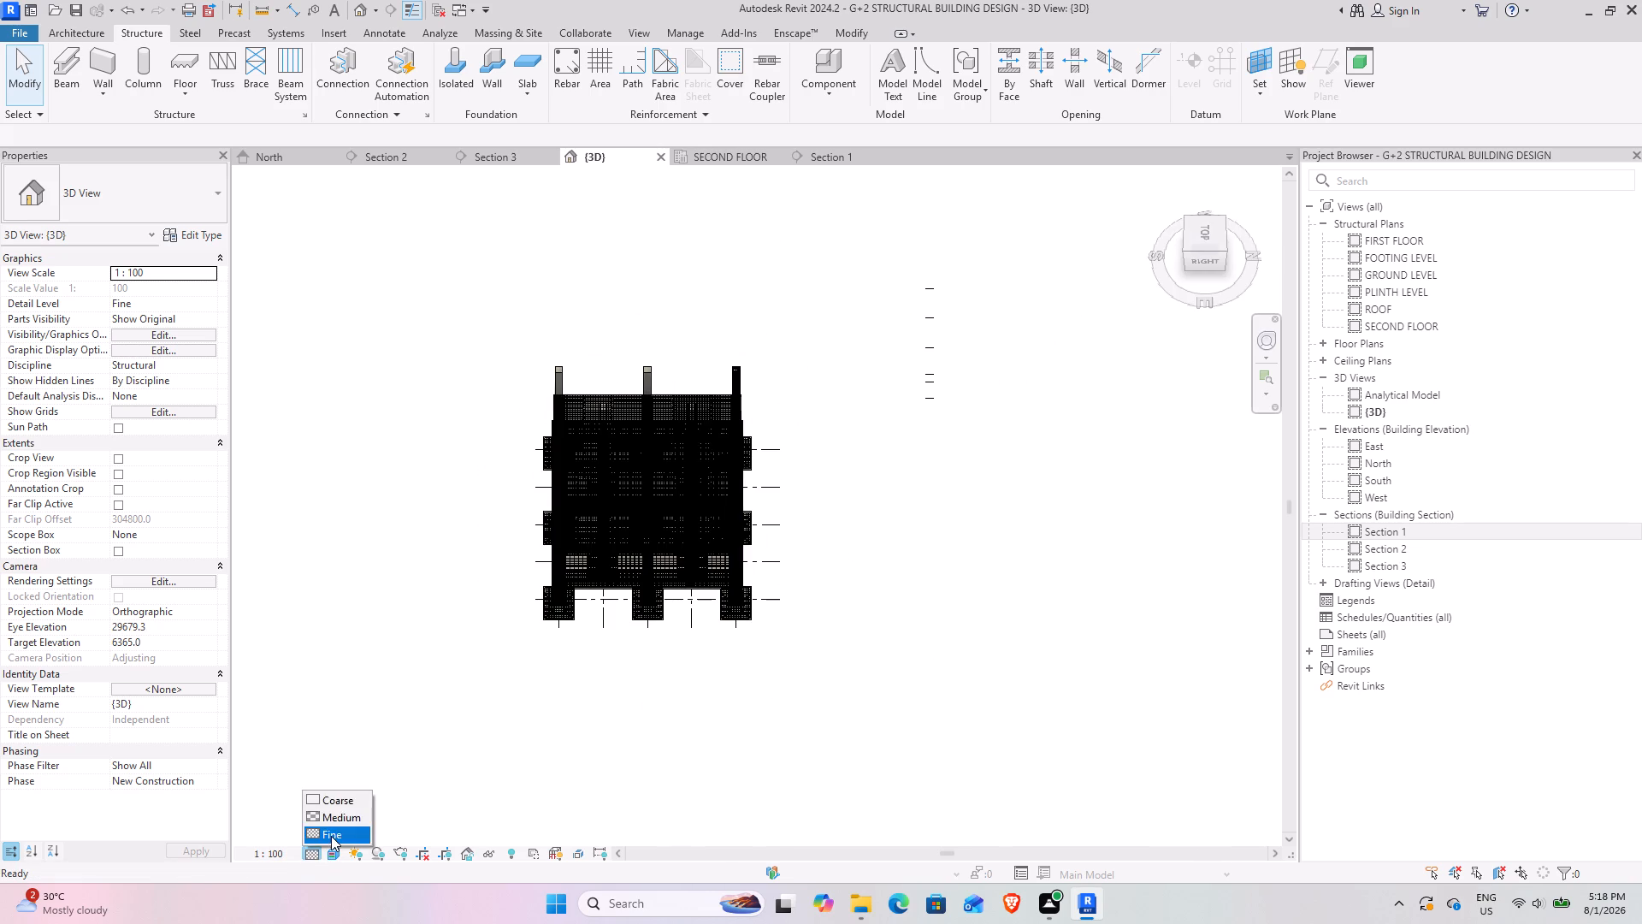
{"action": "left_click", "coordinate": [906, 487]}
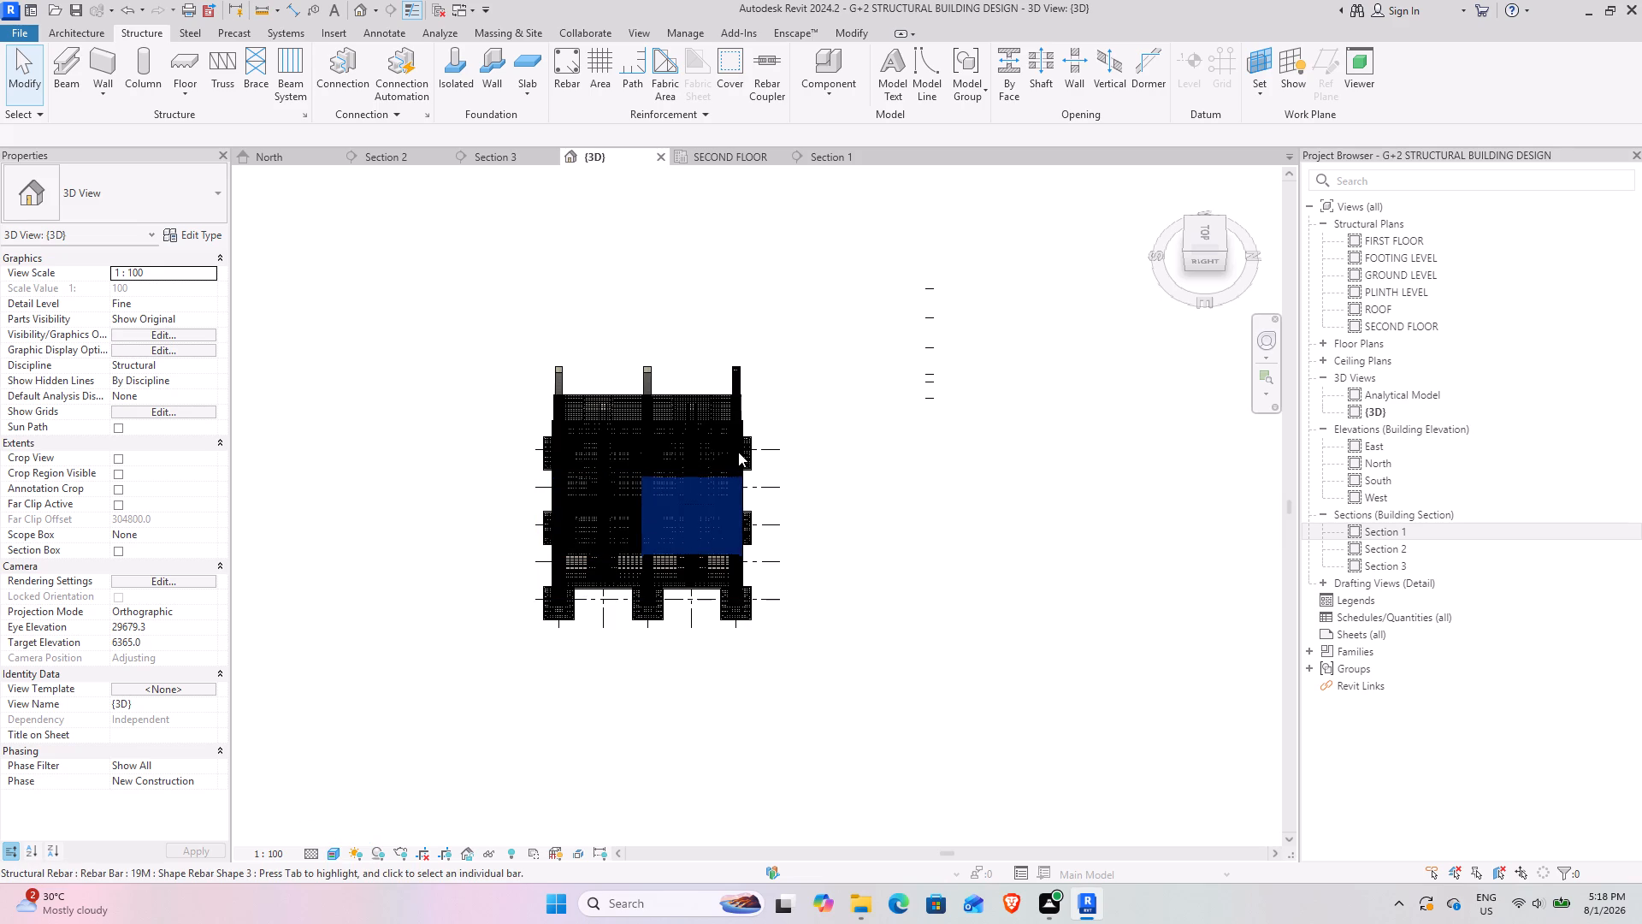
{"action": "middle_click_drag", "start_coordinate": [663, 483], "coordinate": [676, 479]}
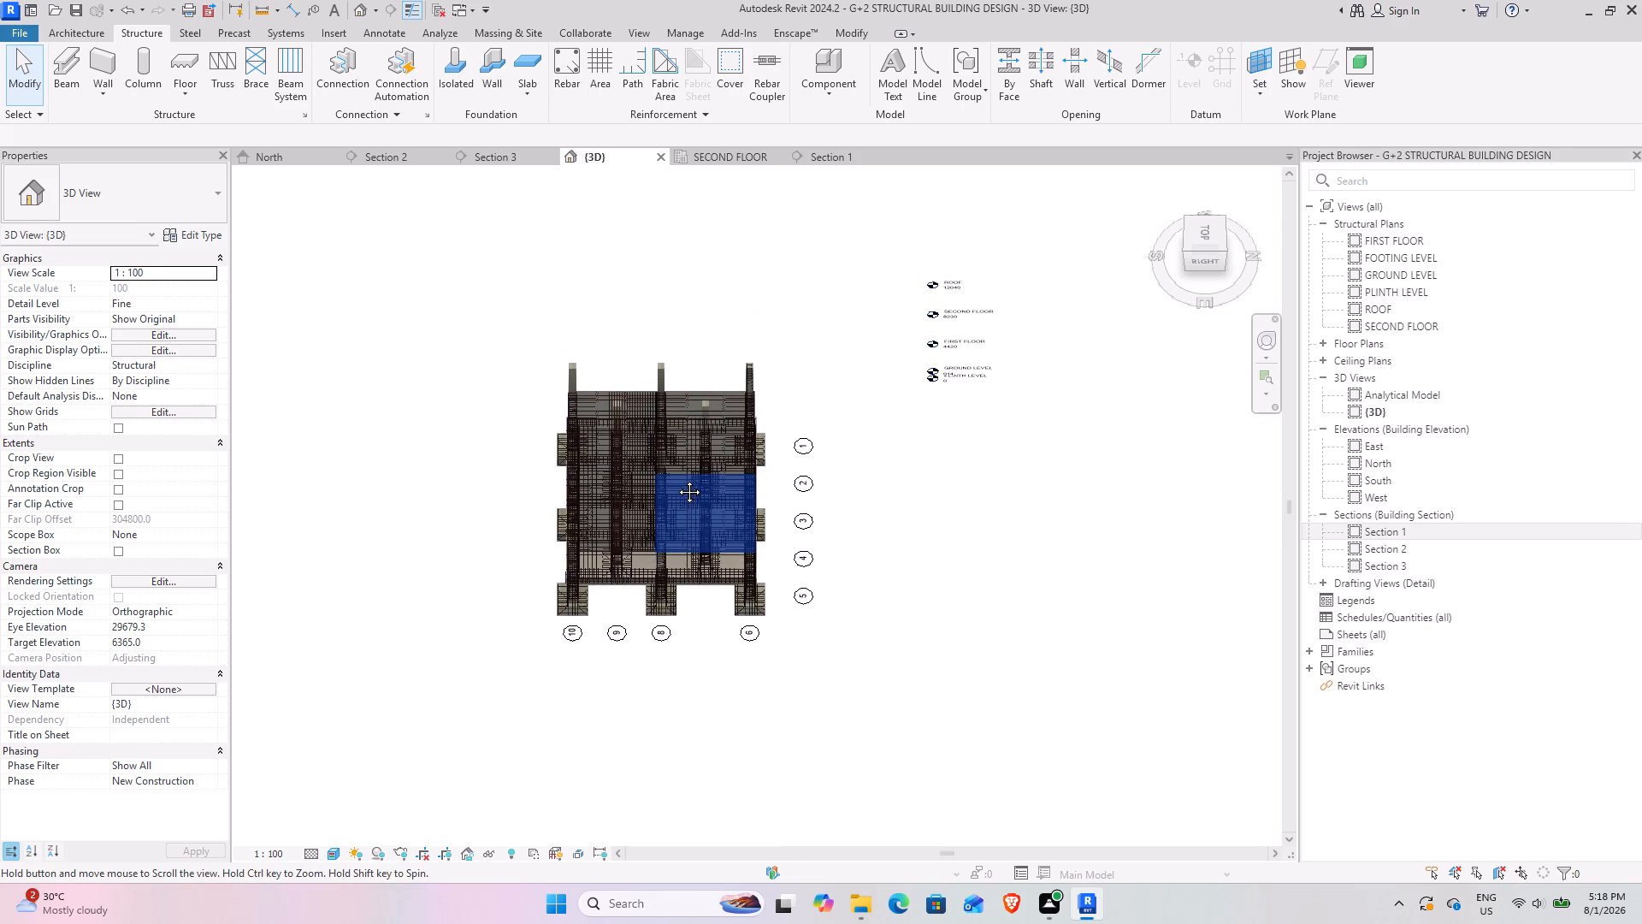
{"action": "middle_click_drag", "start_coordinate": [676, 479], "coordinate": [735, 376]}
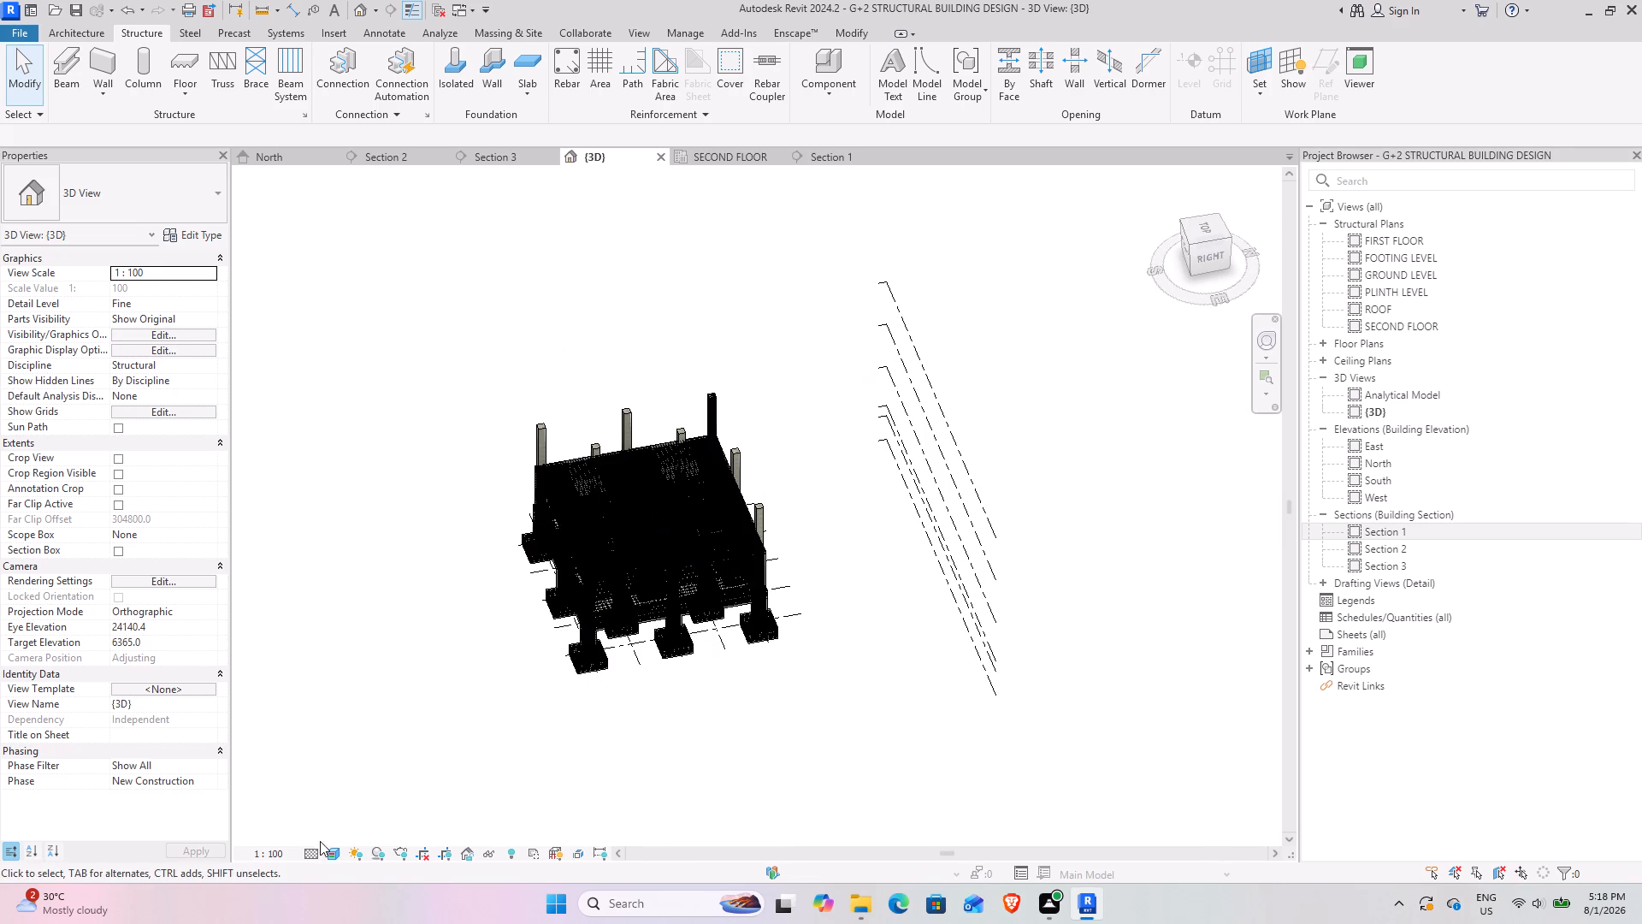
{"action": "left_click", "coordinate": [313, 859]}
{"action": "left_click", "coordinate": [323, 804]}
Propagate the reinforced top-storey corner column's rebar, aligned by host, to the three top-storey columns in the adjacent diagonal row.
{"action": "middle_click_drag", "start_coordinate": [558, 615], "coordinate": [602, 531], "text": "shift"}
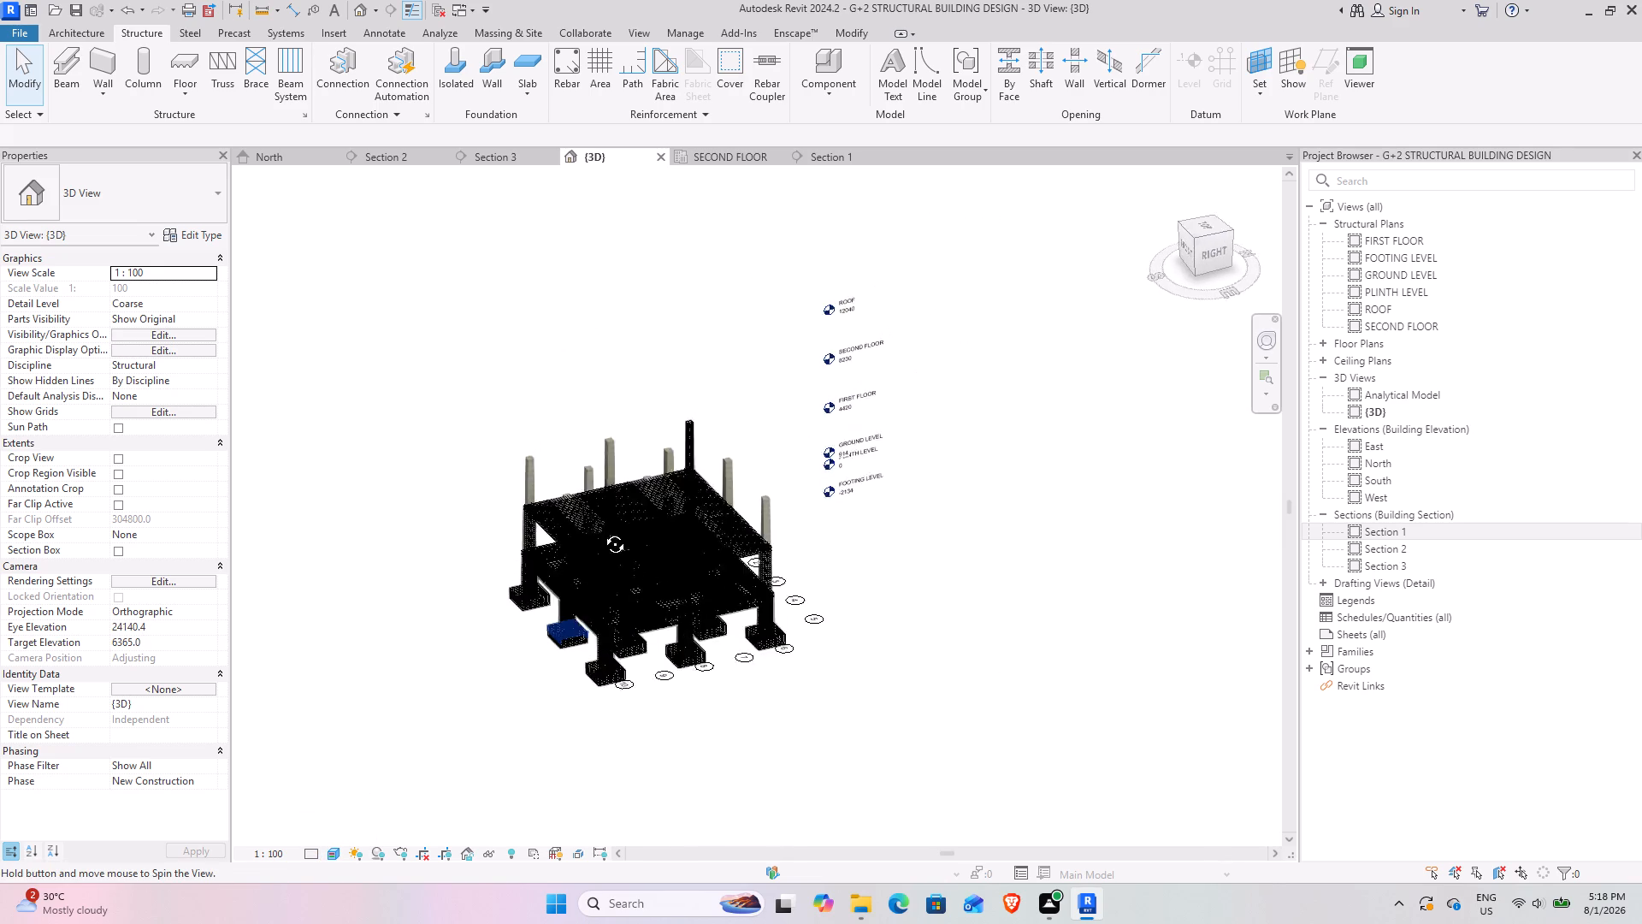
{"action": "middle_click_drag", "start_coordinate": [602, 531], "coordinate": [643, 465], "text": "shift"}
{"action": "scroll", "coordinate": [657, 513], "scroll_direction": "up", "scroll_amount": 8}
{"action": "middle_click_drag", "start_coordinate": [612, 594], "coordinate": [705, 503], "text": "shift"}
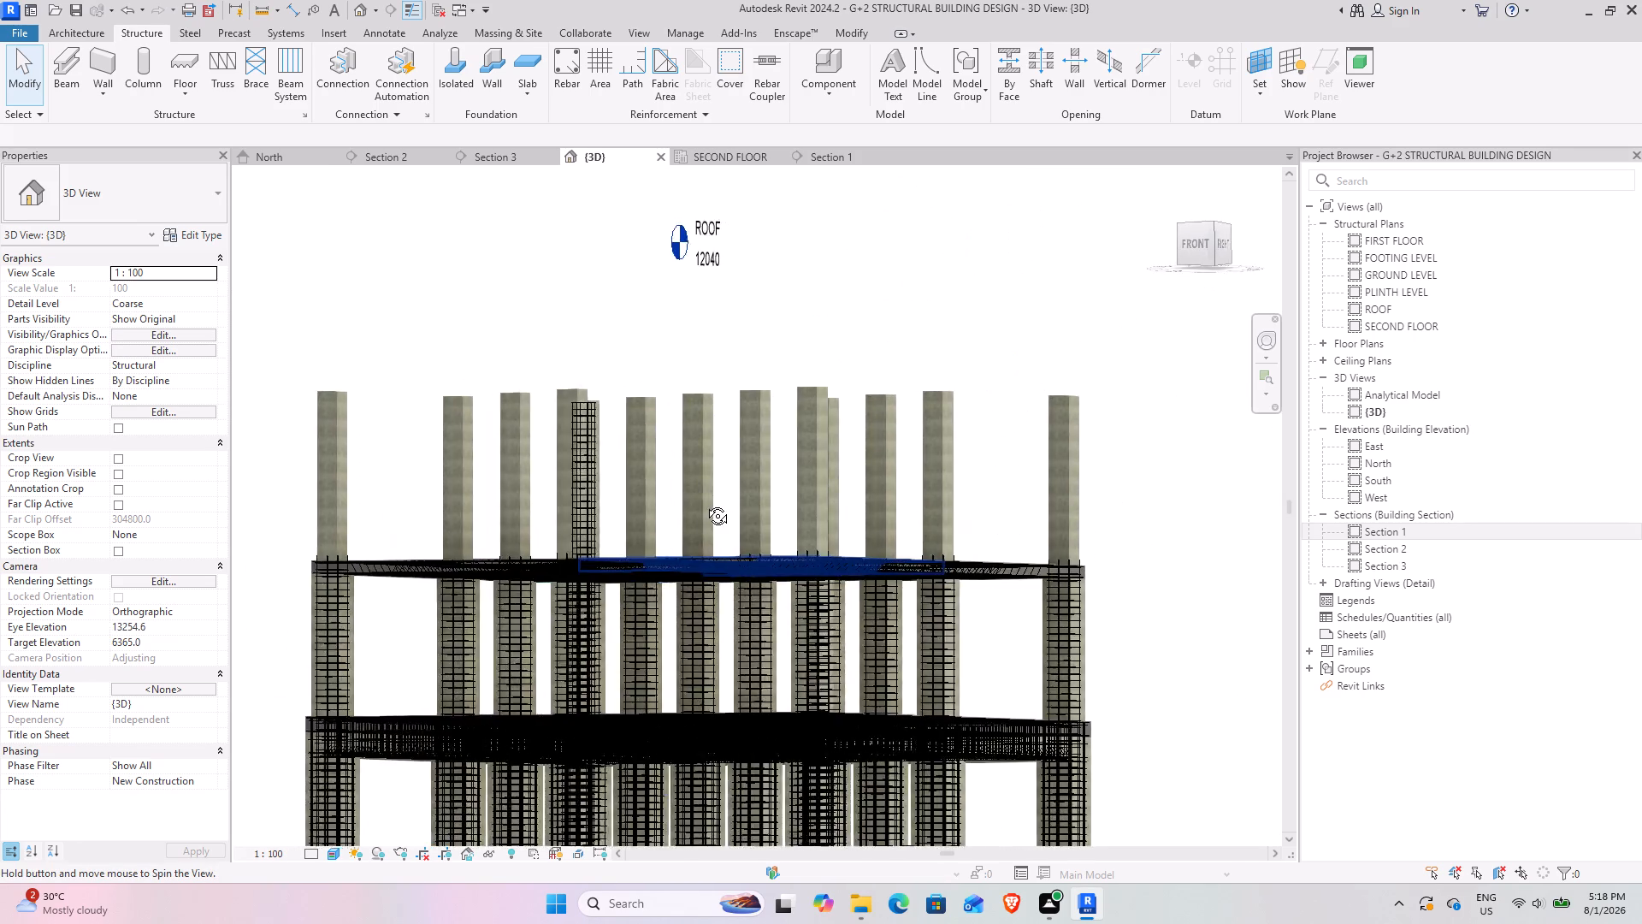
{"action": "middle_click_drag", "start_coordinate": [705, 503], "coordinate": [983, 521], "text": "shift"}
{"action": "scroll", "coordinate": [778, 434], "scroll_direction": "up", "scroll_amount": 1}
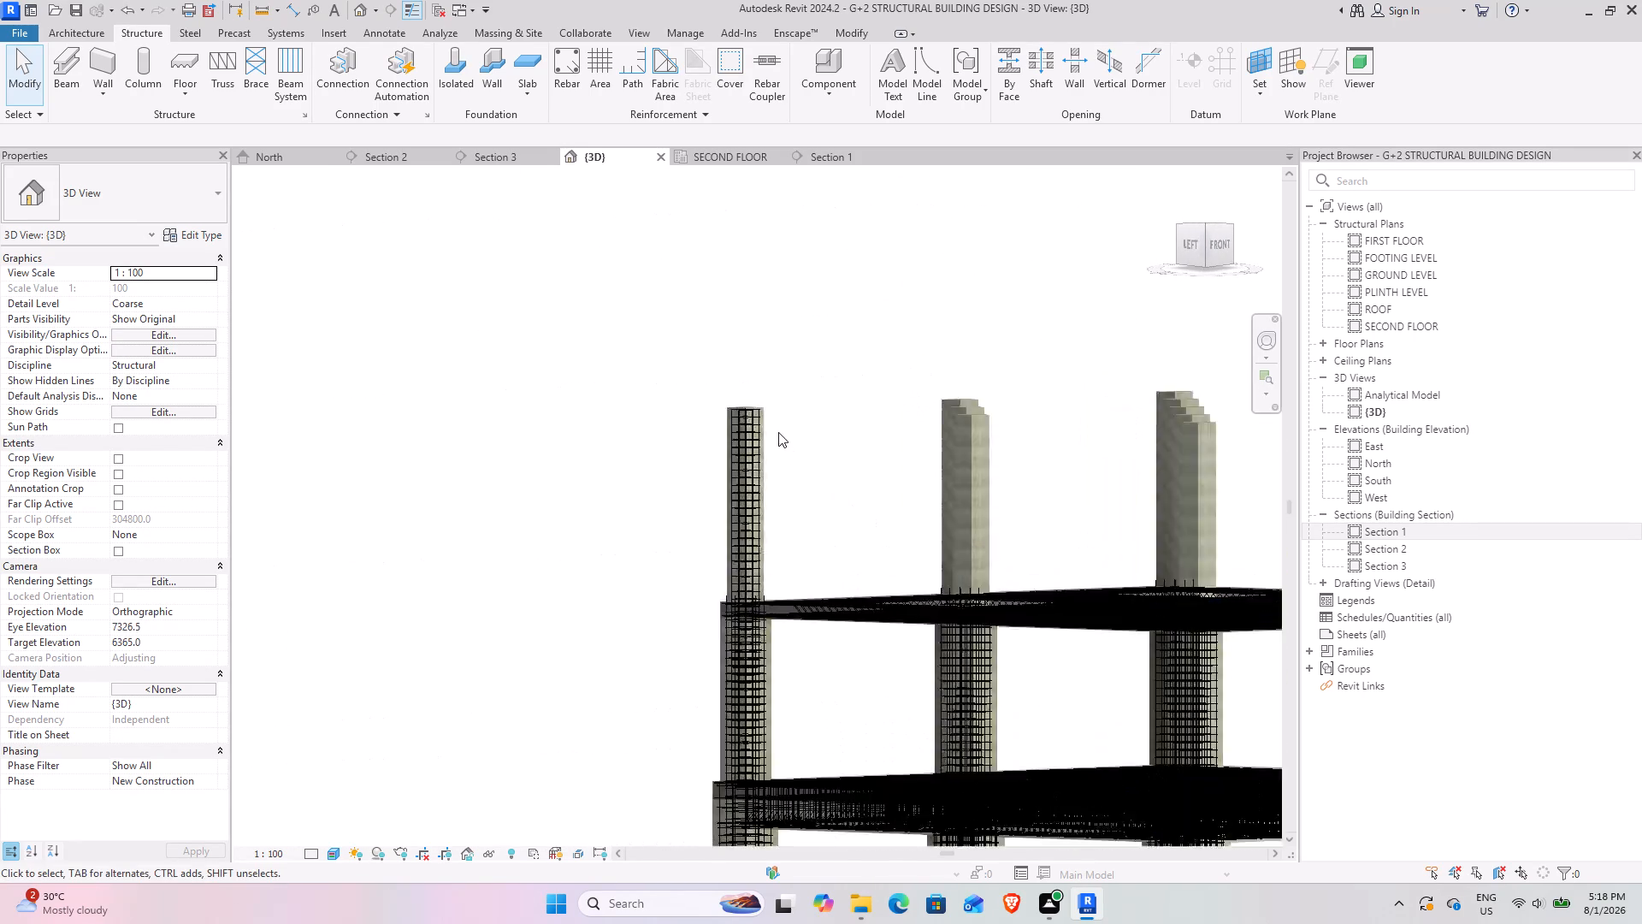
{"action": "scroll", "coordinate": [778, 432], "scroll_direction": "up", "scroll_amount": 10}
{"action": "middle_click_drag", "start_coordinate": [735, 418], "coordinate": [694, 453], "text": "shift"}
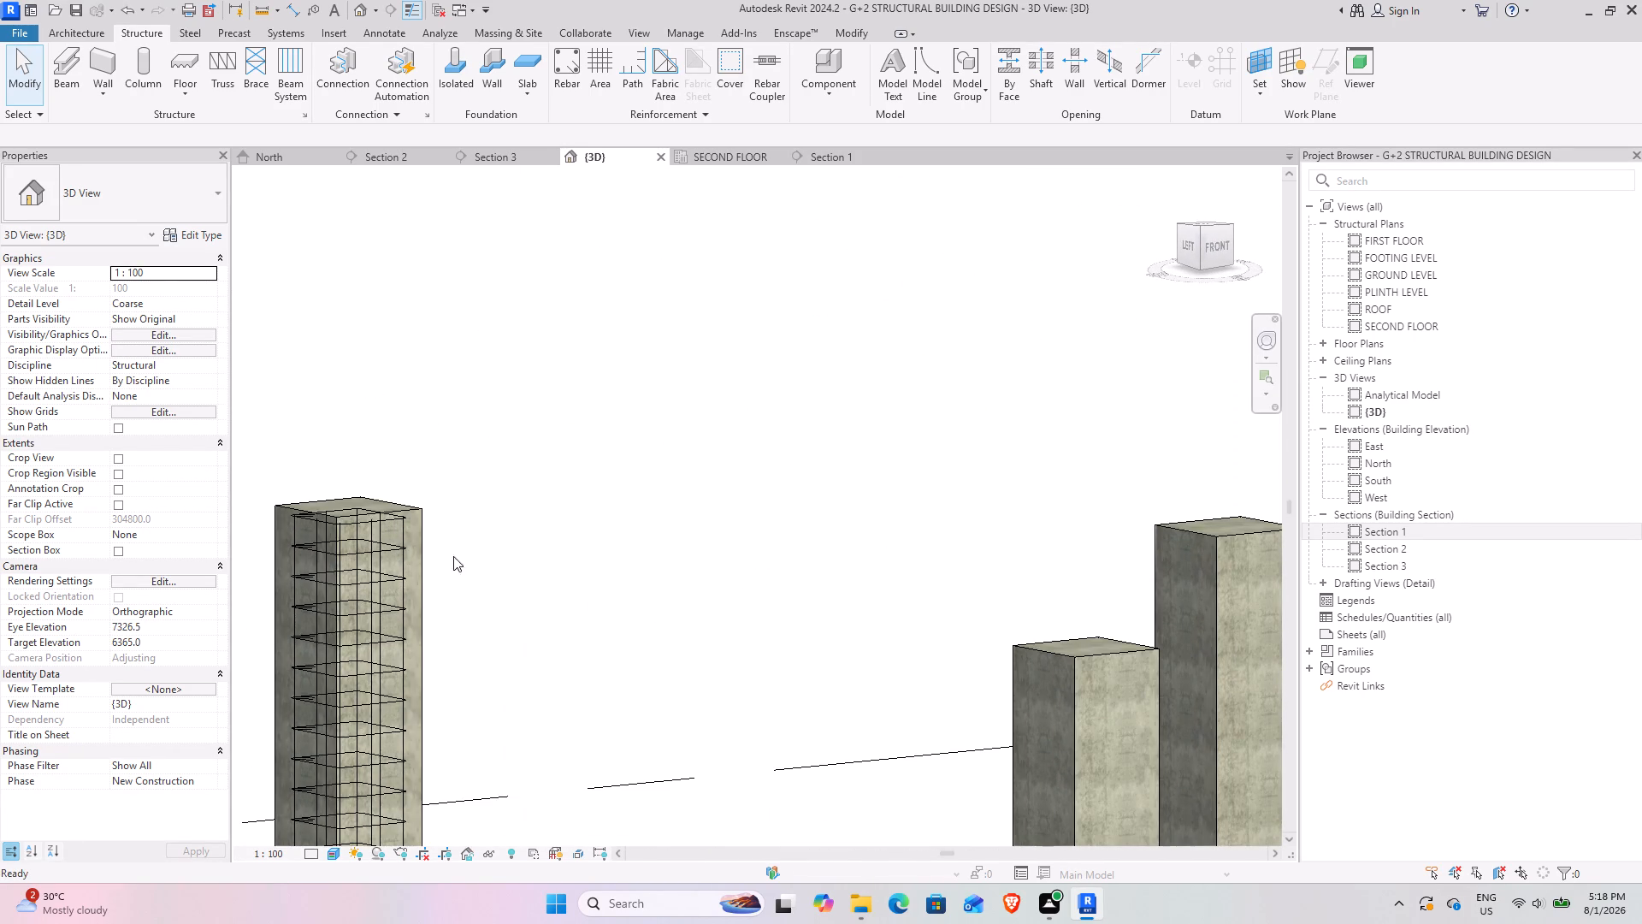
{"action": "left_click", "coordinate": [422, 523]}
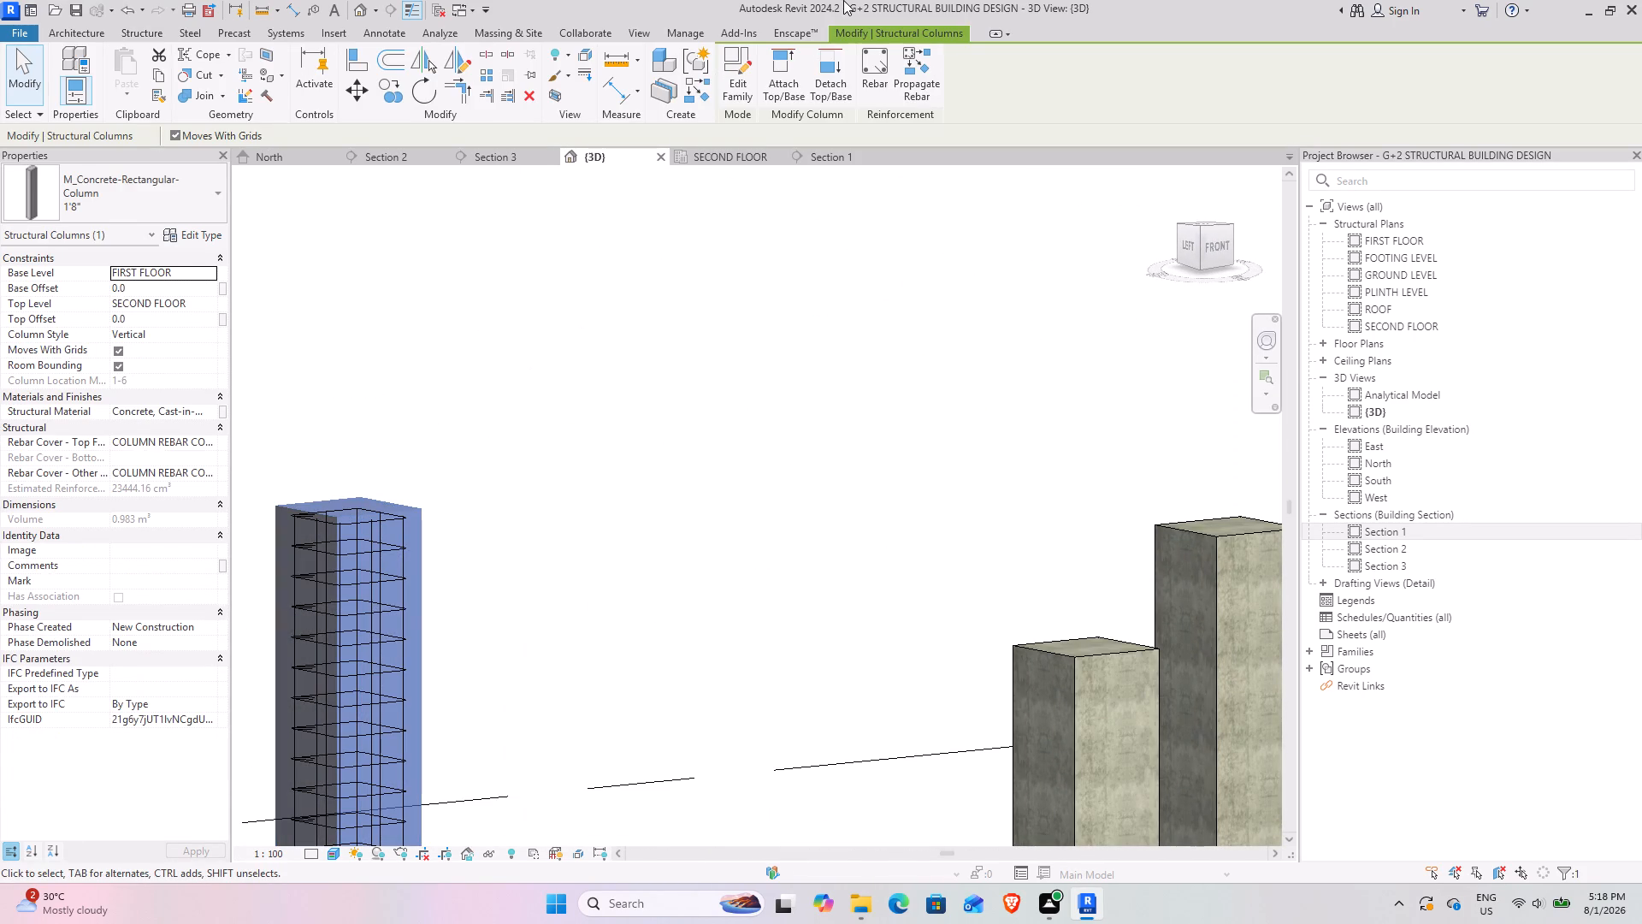
{"action": "left_click", "coordinate": [920, 63]}
{"action": "scroll", "coordinate": [937, 359], "scroll_direction": "down", "scroll_amount": 4}
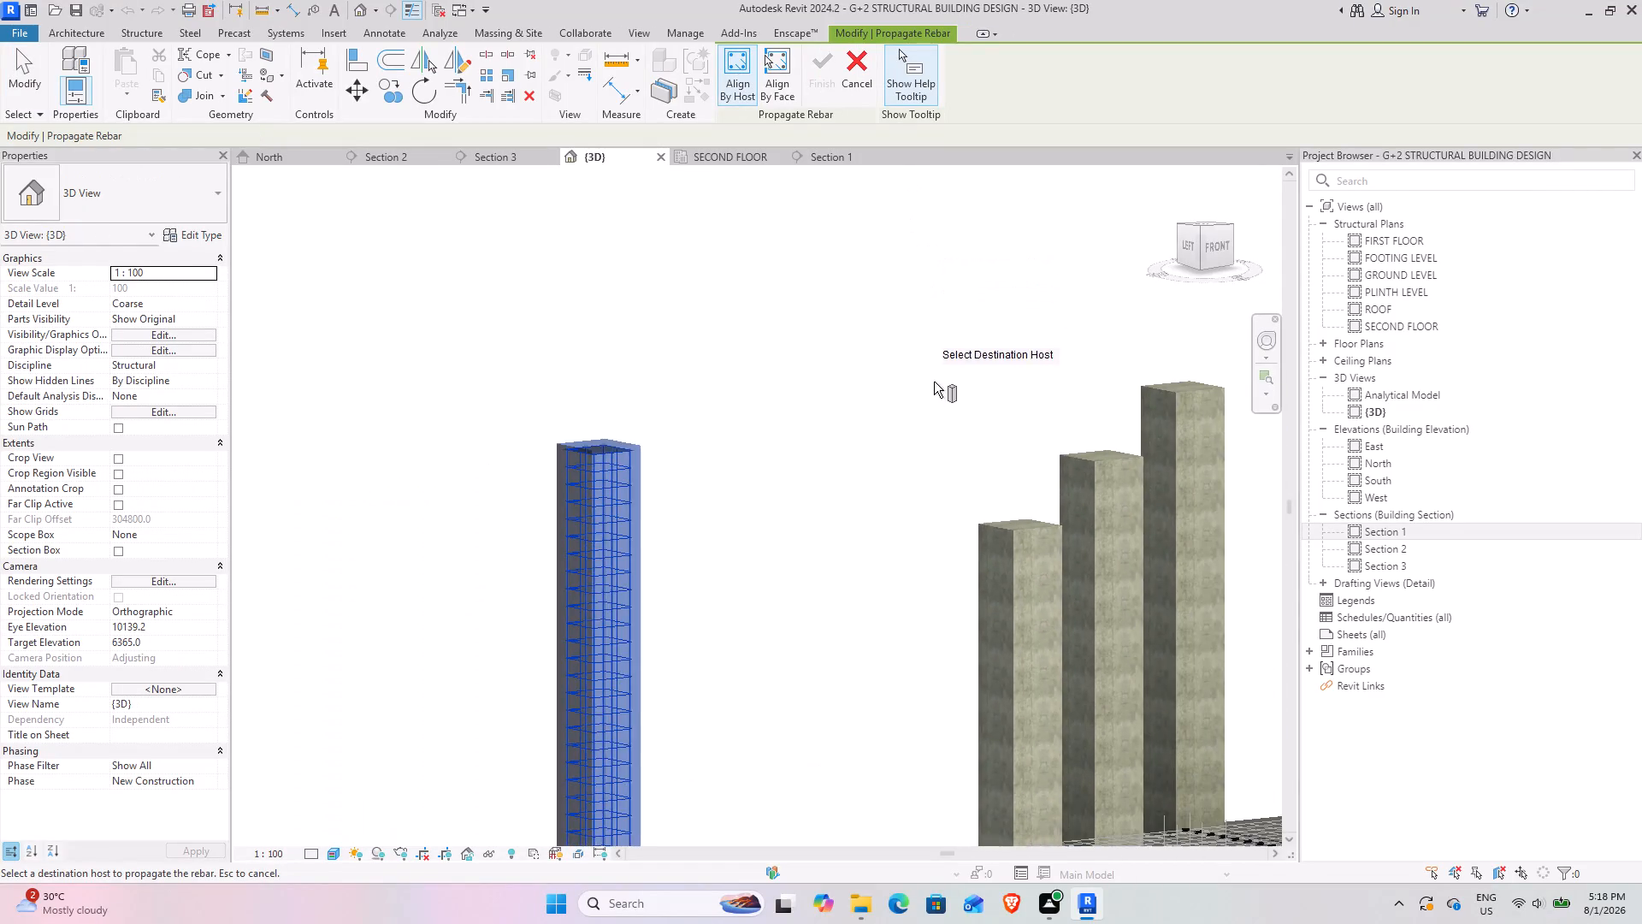
{"action": "middle_click_drag", "start_coordinate": [957, 441], "coordinate": [676, 334]}
{"action": "left_click", "coordinate": [734, 429]}
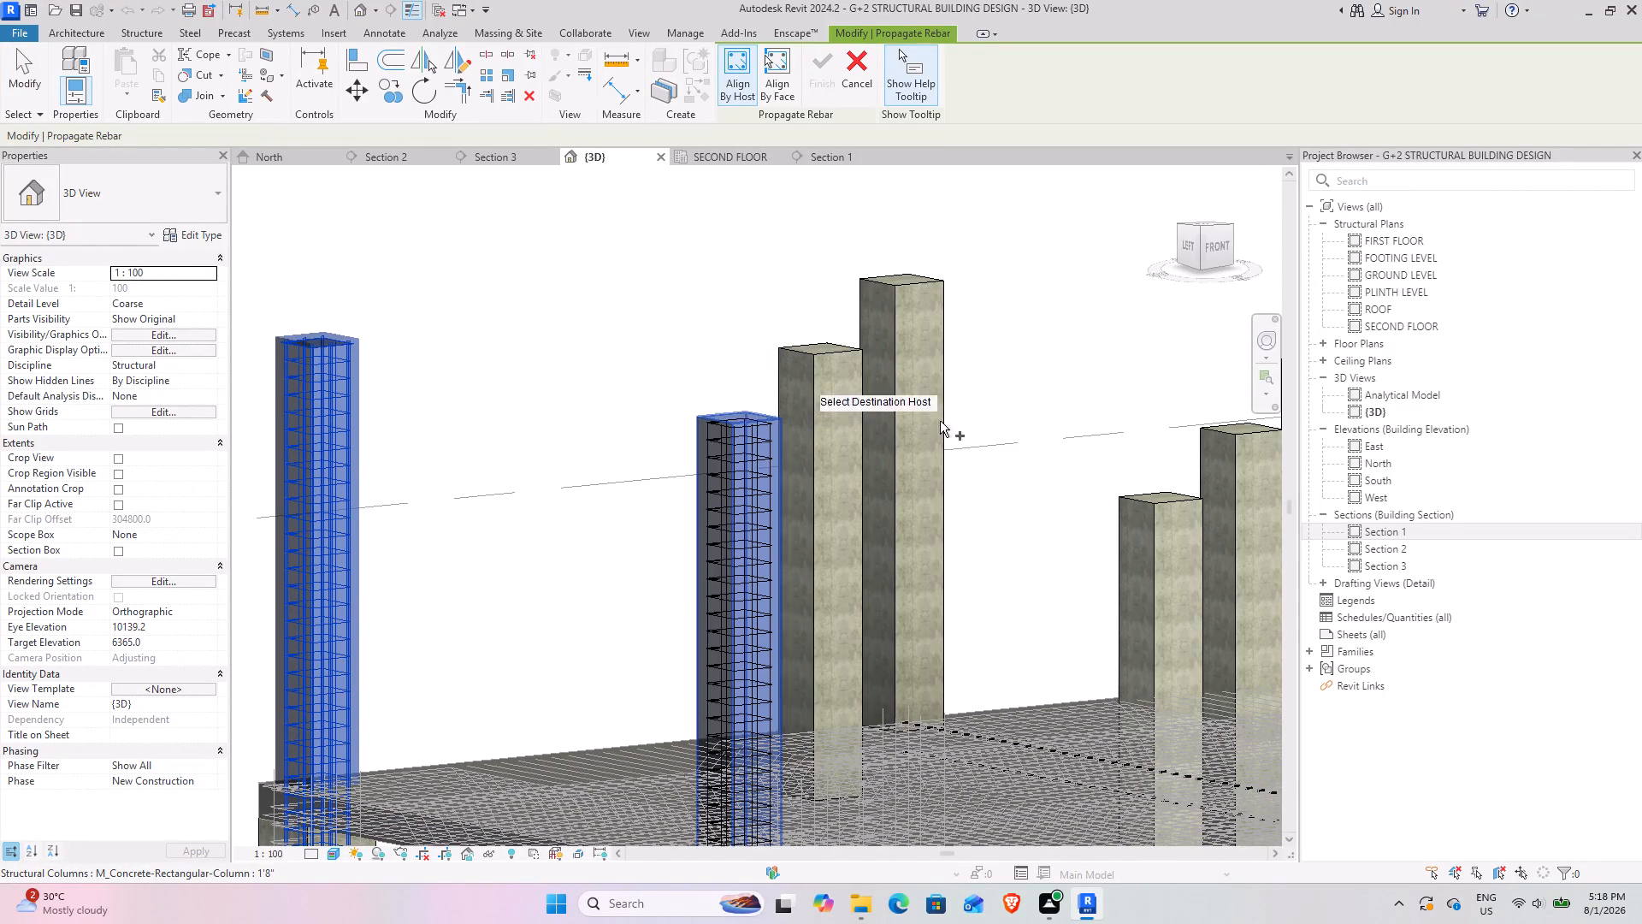
{"action": "left_click", "coordinate": [816, 352]}
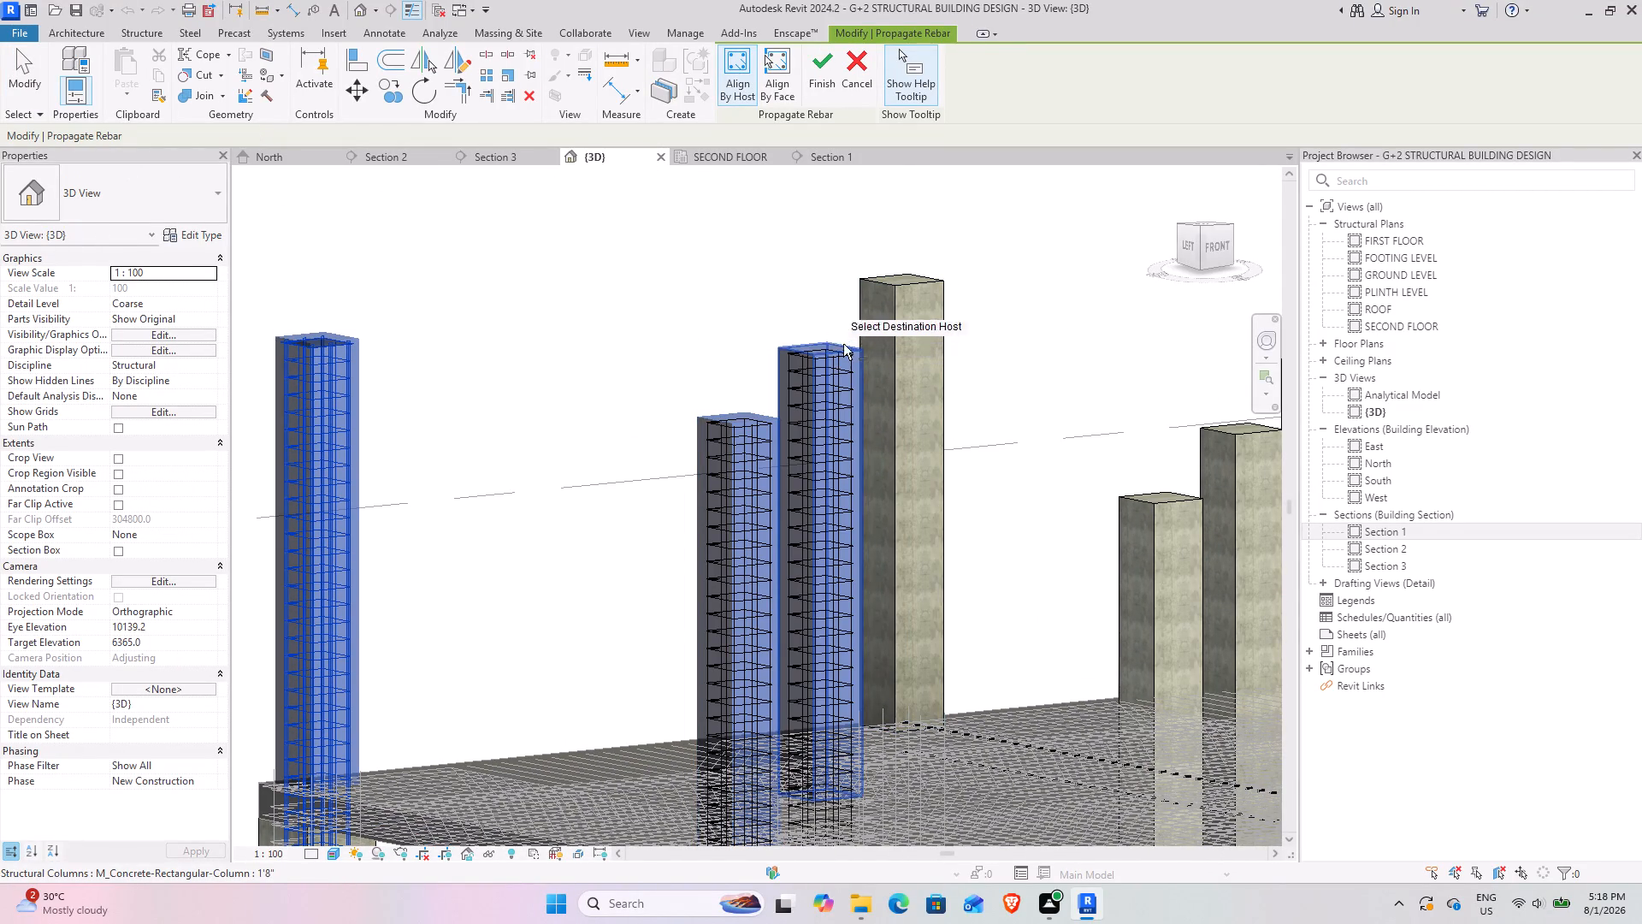
{"action": "left_click", "coordinate": [899, 292]}
Add the near corner column of the middle diagonal row on the top storey as a rebar destination.
{"action": "scroll", "coordinate": [1023, 362], "scroll_direction": "down", "scroll_amount": 5}
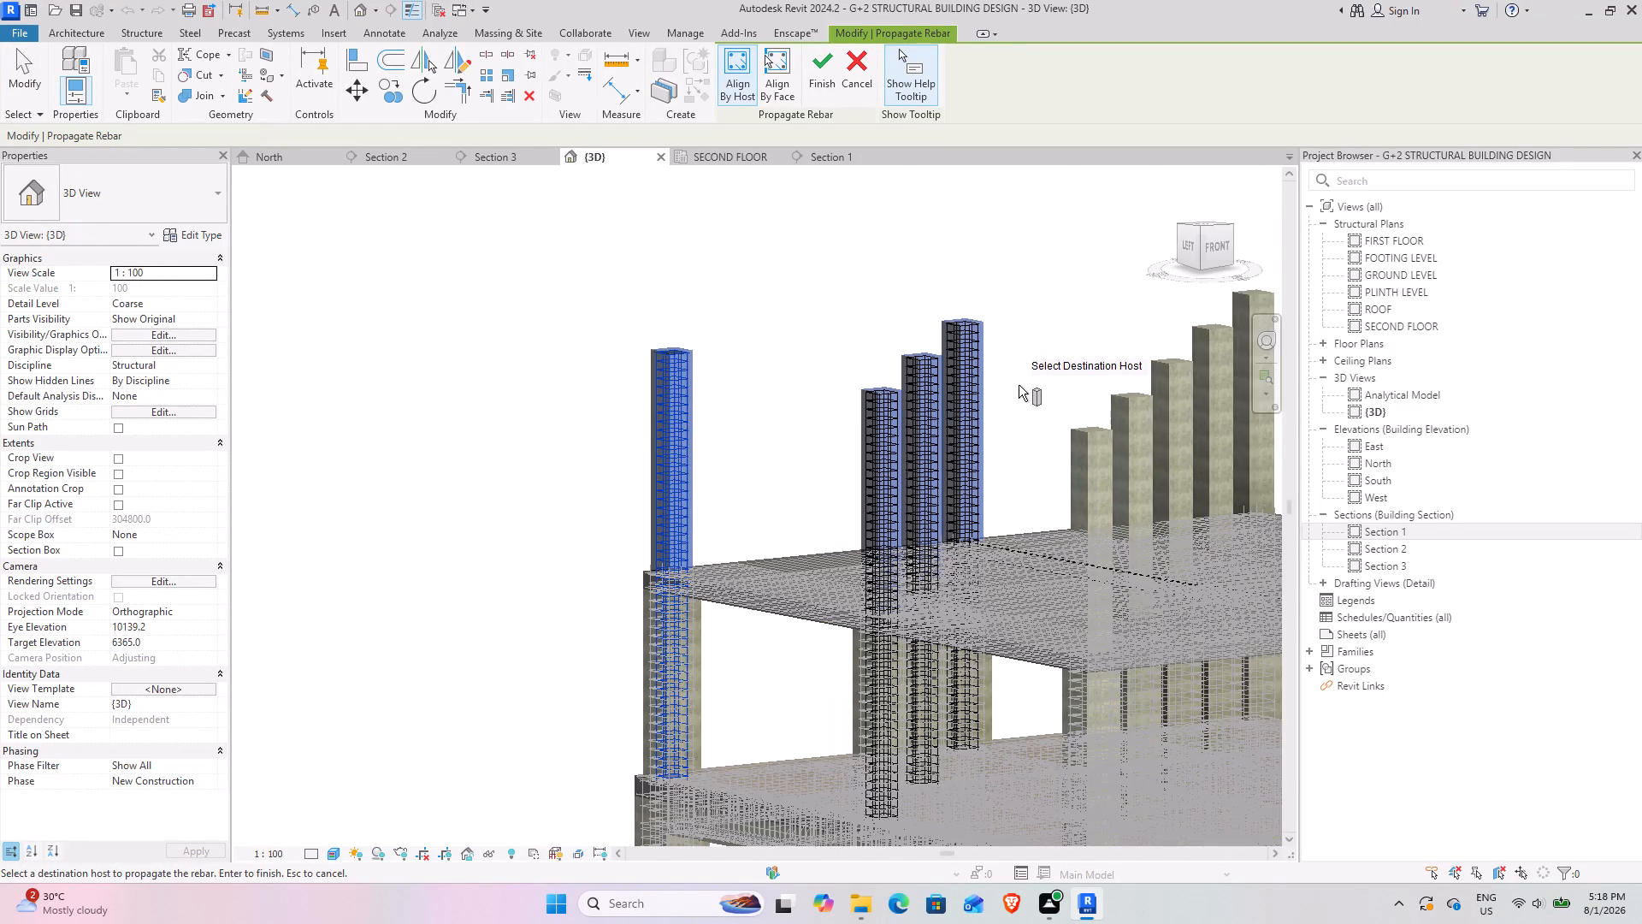
{"action": "middle_click_drag", "start_coordinate": [1001, 387], "coordinate": [834, 254]}
{"action": "scroll", "coordinate": [705, 536], "scroll_direction": "up", "scroll_amount": 12}
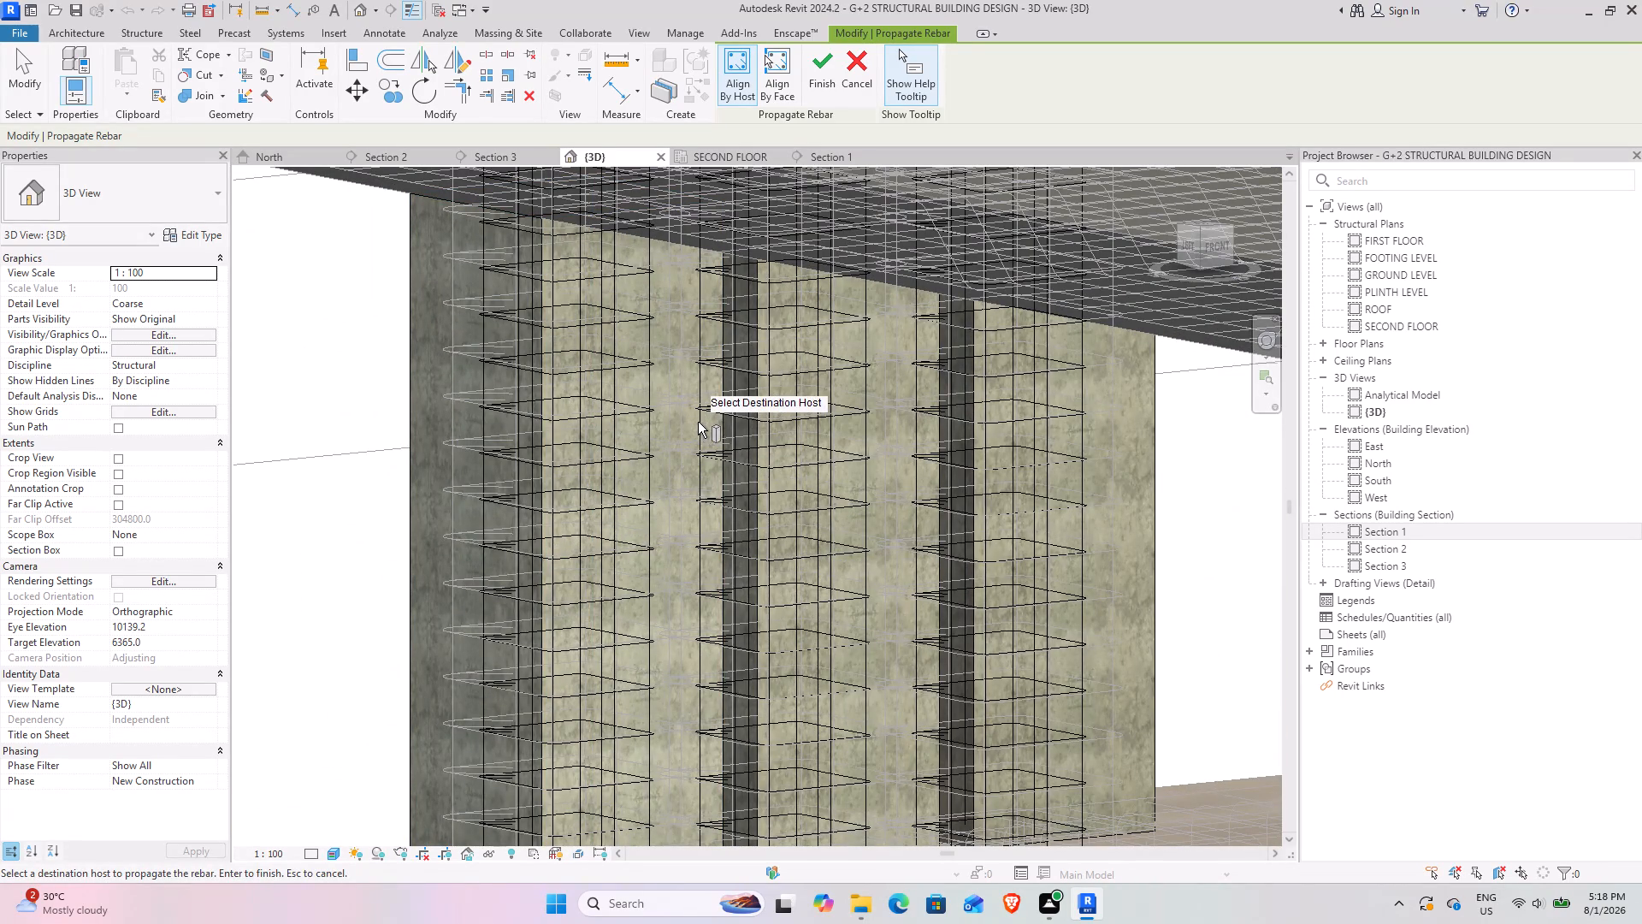
{"action": "scroll", "coordinate": [698, 422], "scroll_direction": "down", "scroll_amount": 8}
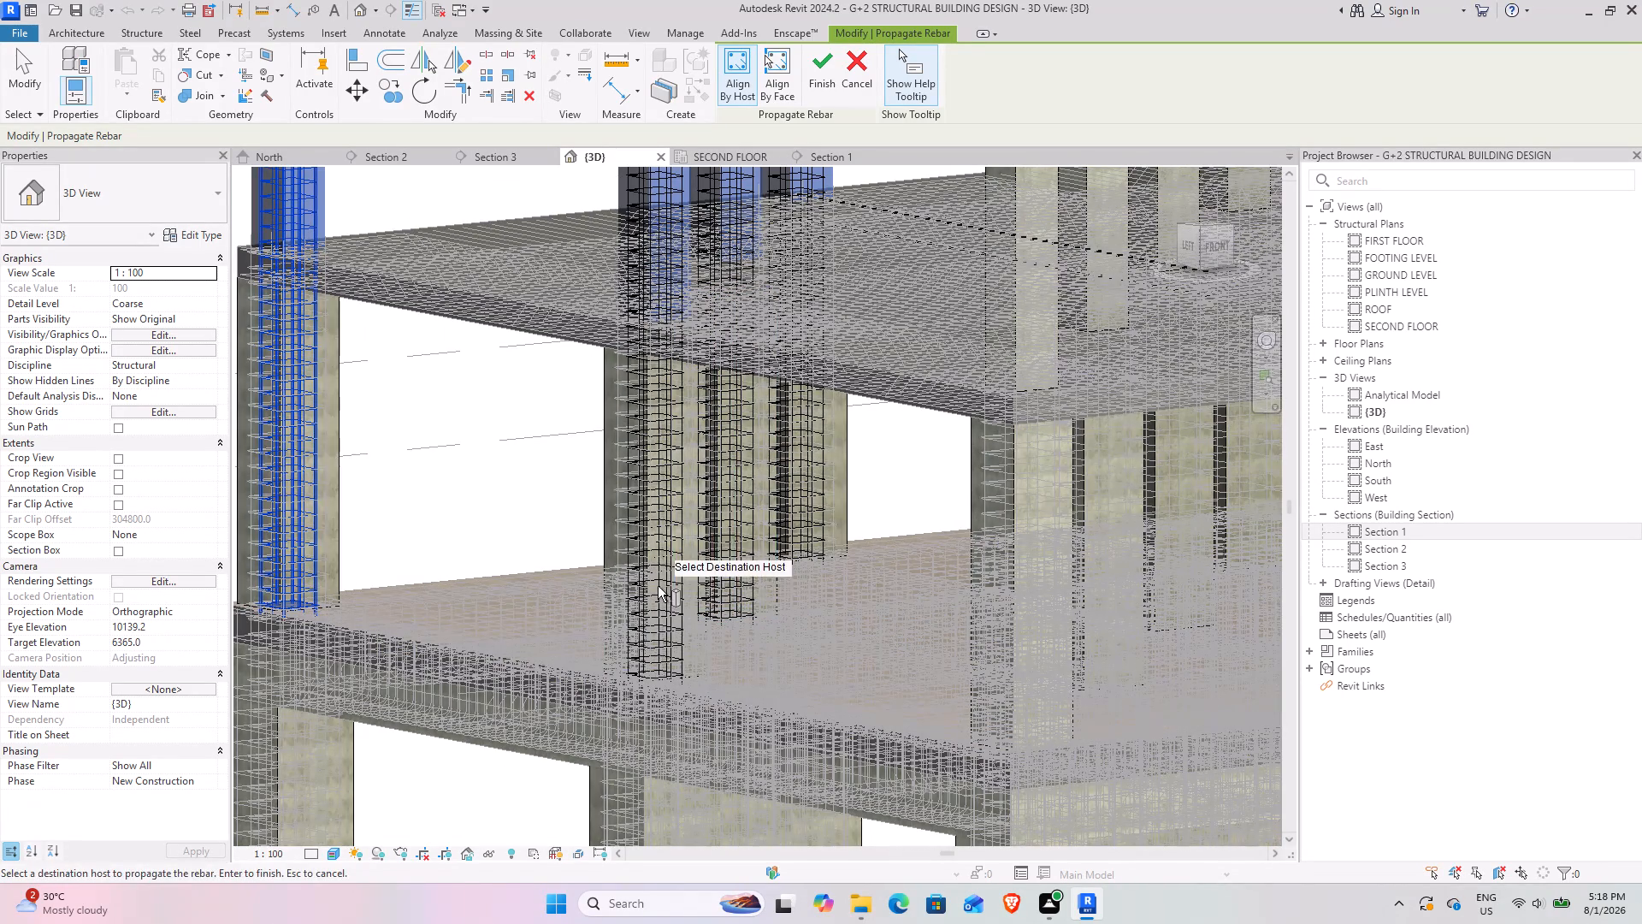
{"action": "middle_click_drag", "start_coordinate": [1060, 427], "coordinate": [660, 631]}
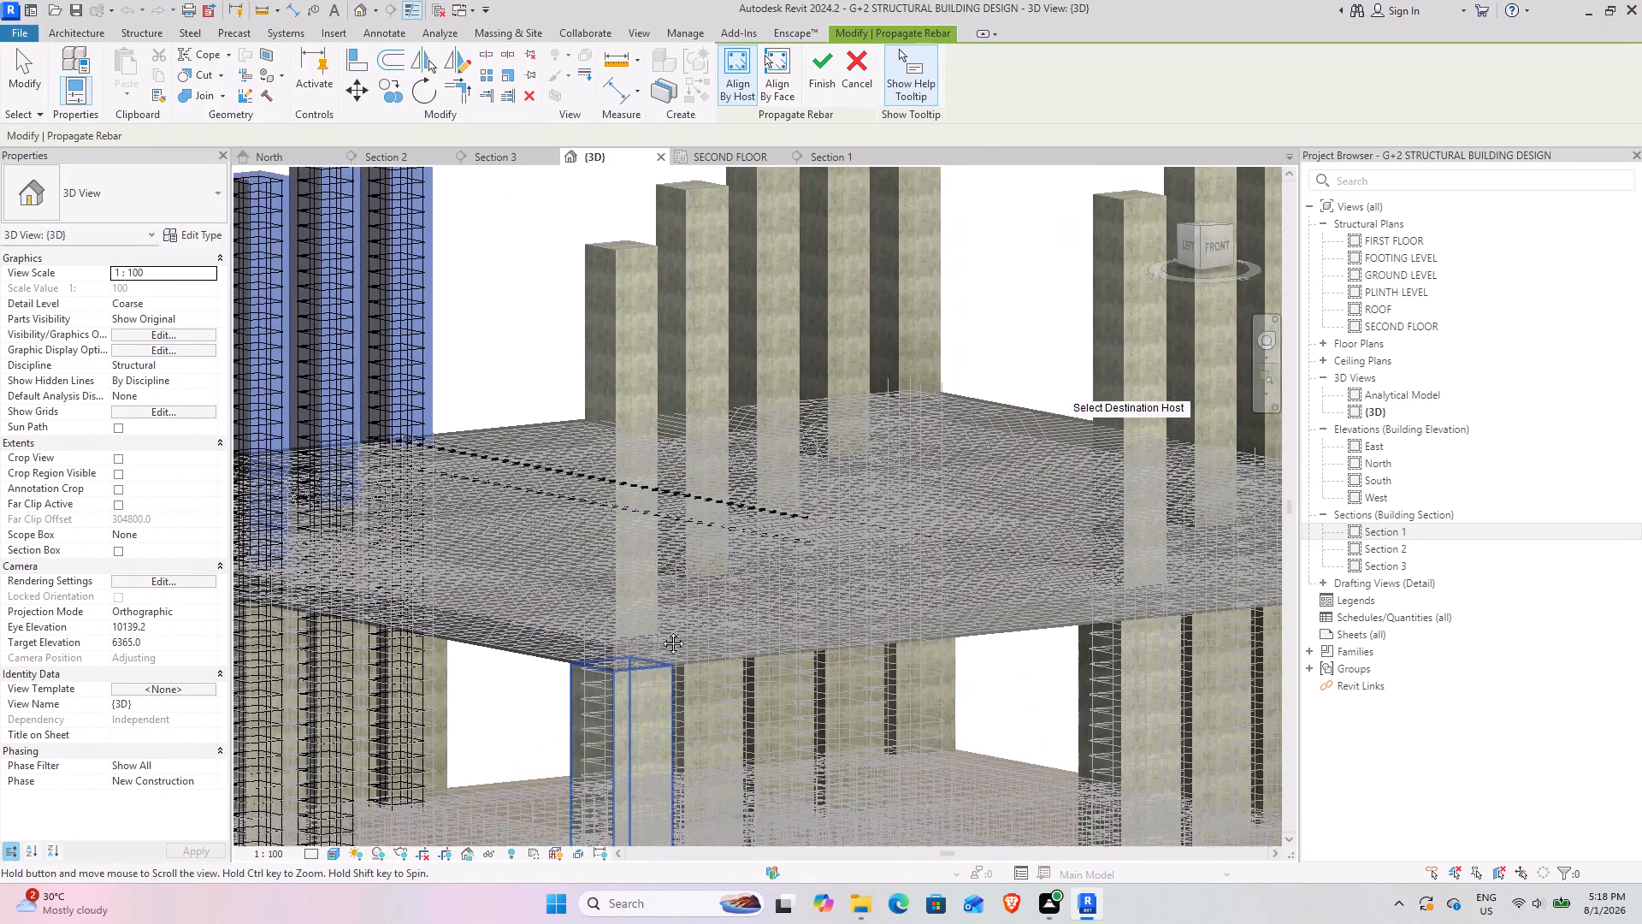
{"action": "middle_click_drag", "start_coordinate": [660, 631], "coordinate": [661, 507]}
{"action": "scroll", "coordinate": [585, 617], "scroll_direction": "up", "scroll_amount": 9}
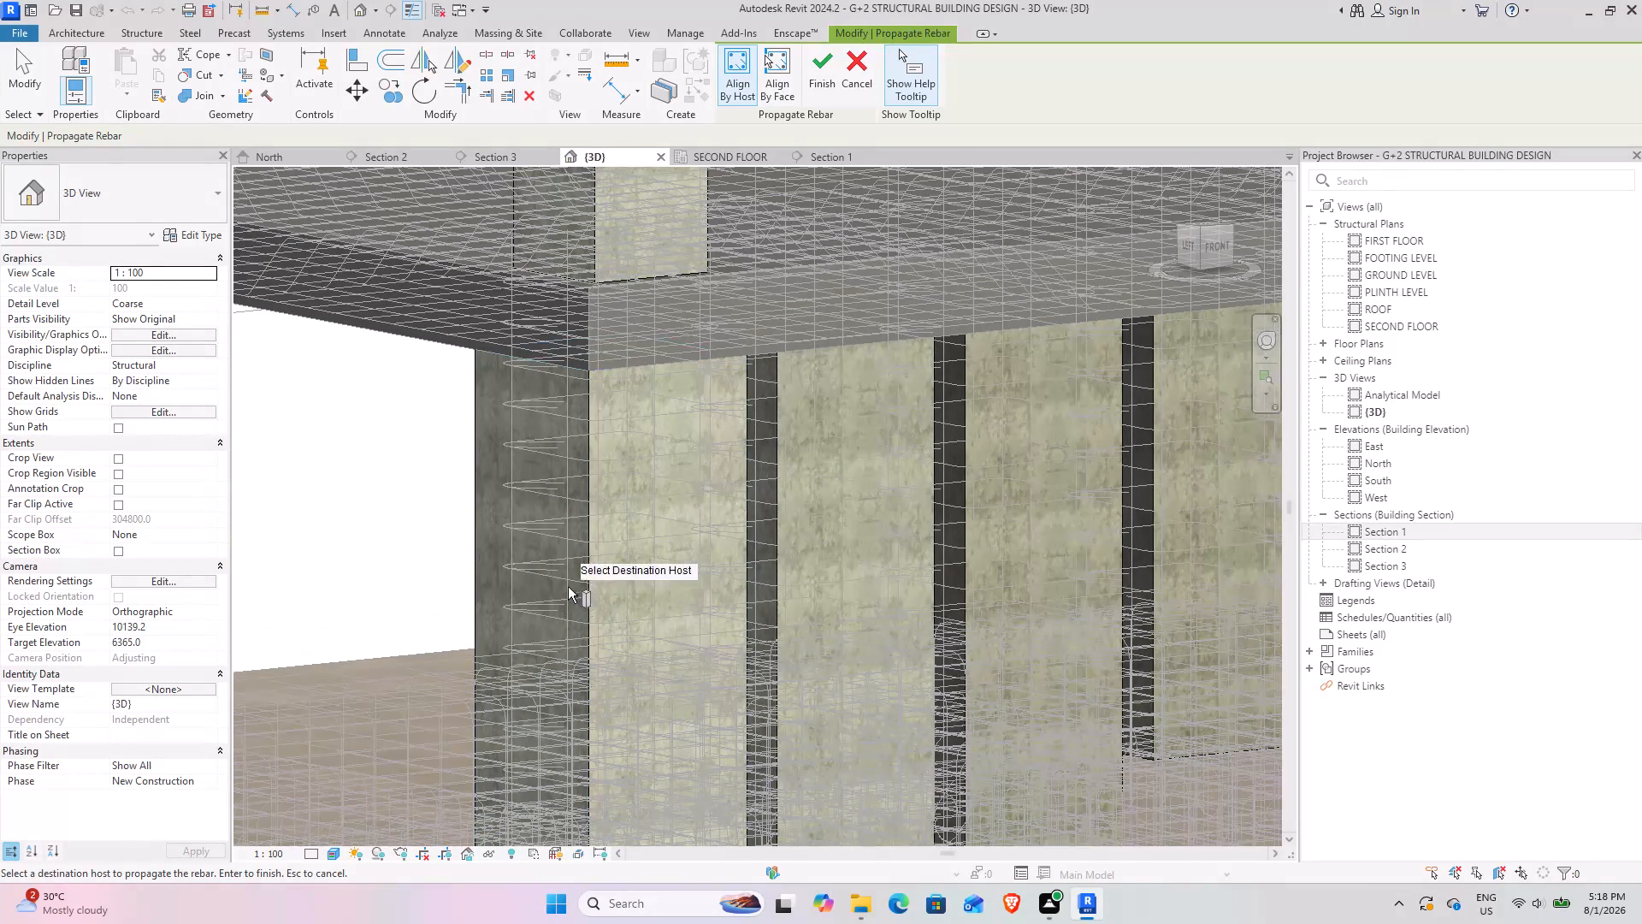
{"action": "scroll", "coordinate": [611, 563], "scroll_direction": "down", "scroll_amount": 2}
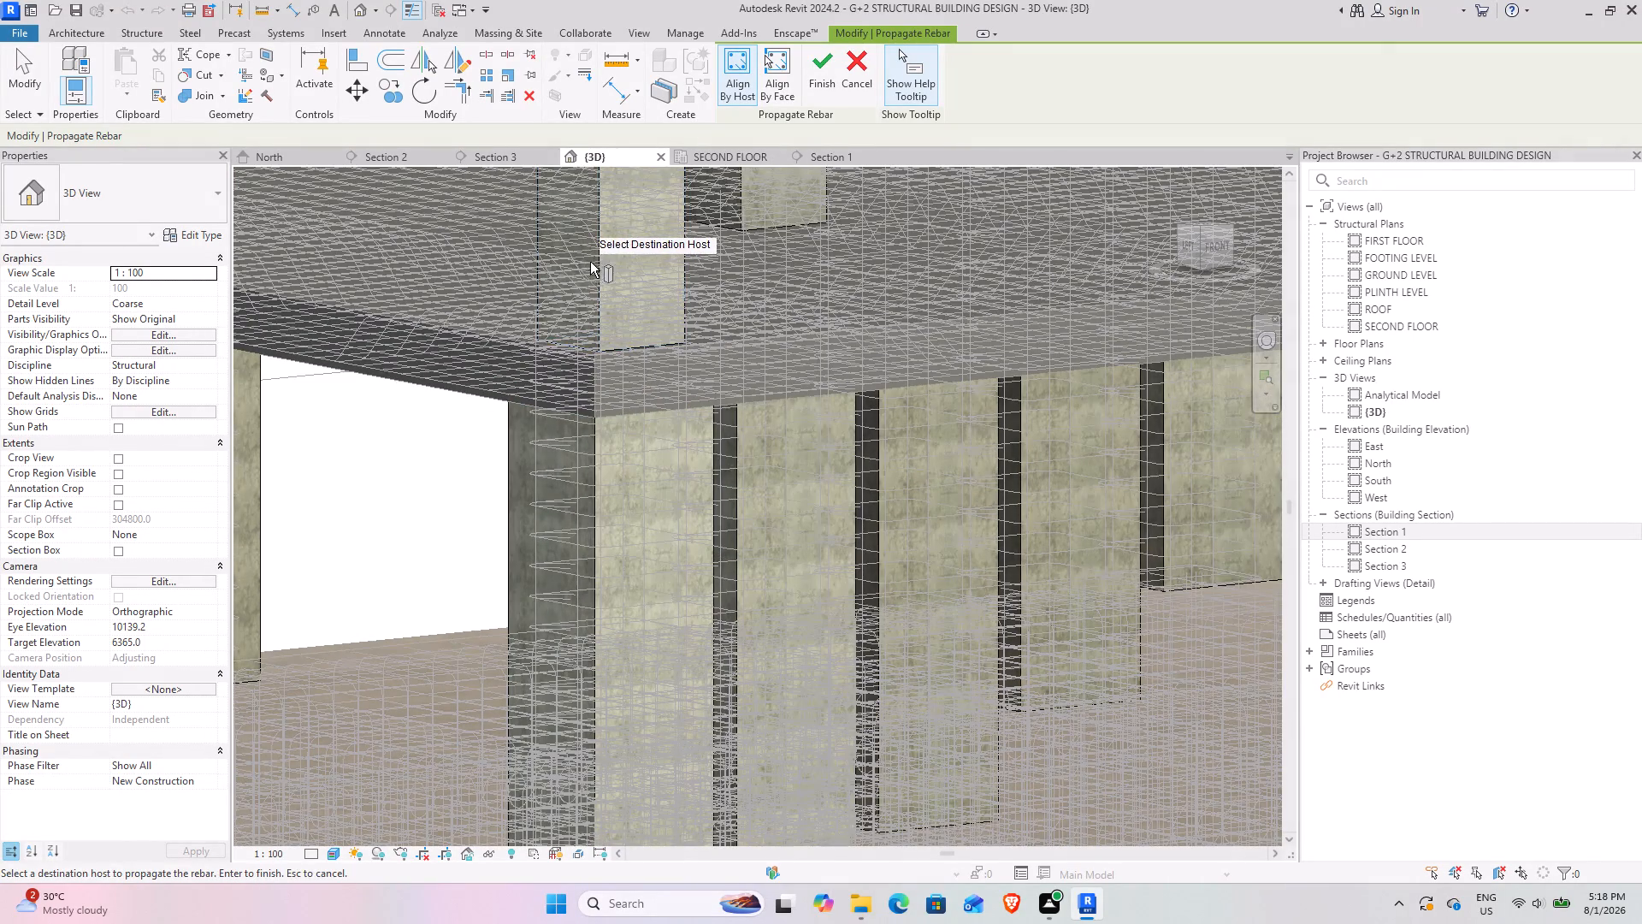
{"action": "left_click", "coordinate": [598, 260]}
Add the next diagonal row's three top-storey columns and the corner column opposite the source as rebar destinations.
{"action": "scroll", "coordinate": [768, 454], "scroll_direction": "down", "scroll_amount": 4}
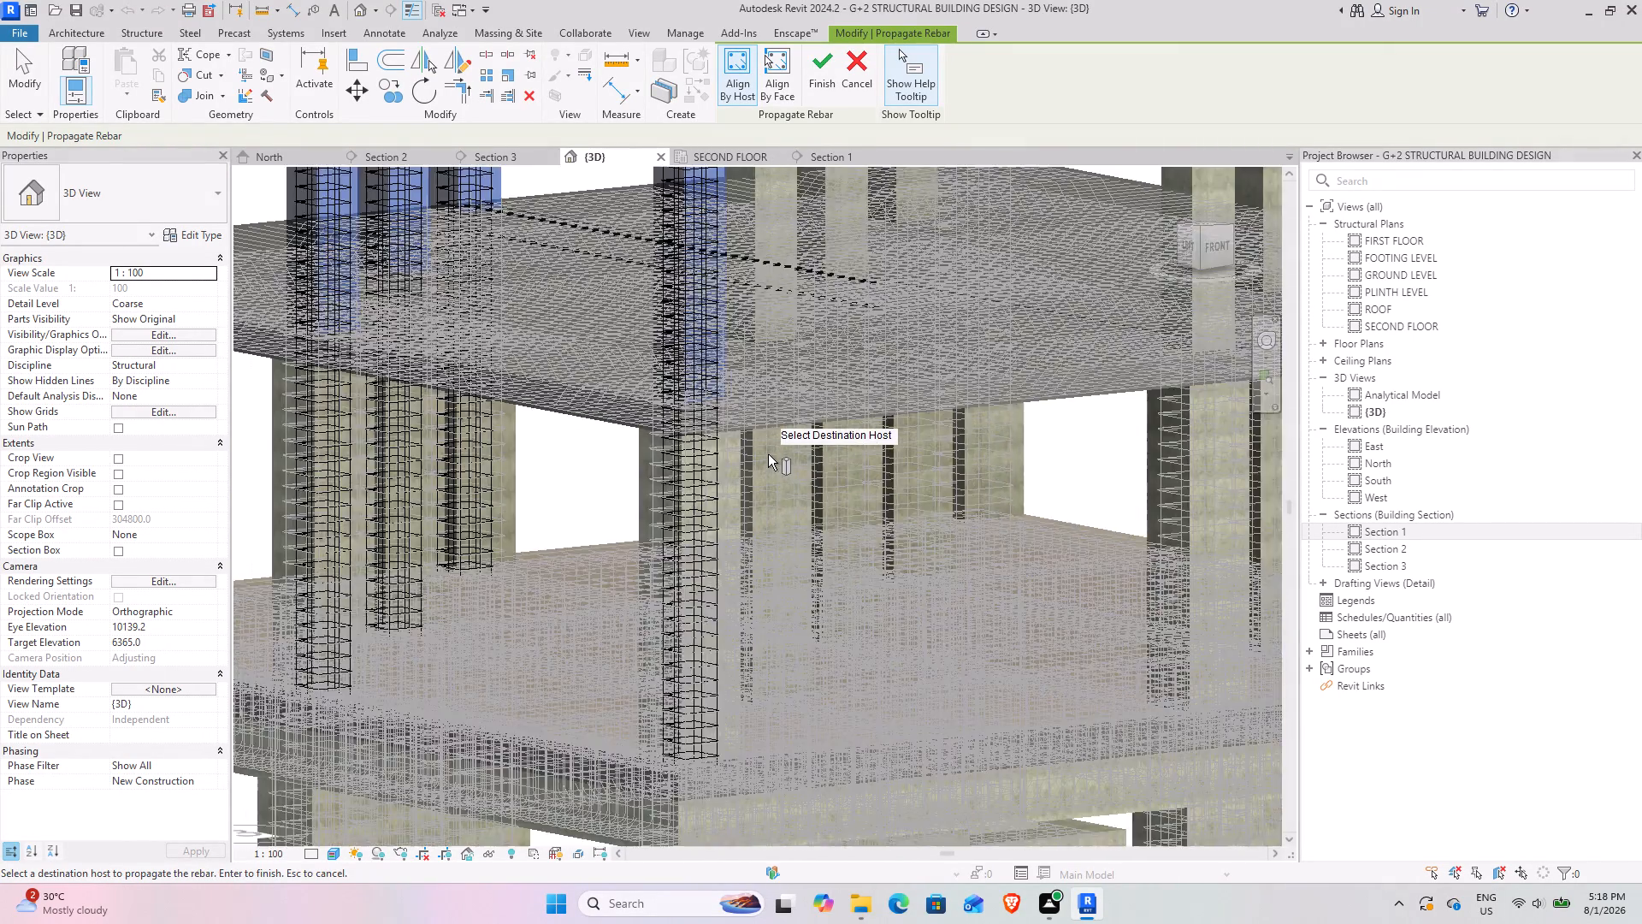
{"action": "scroll", "coordinate": [768, 454], "scroll_direction": "down", "scroll_amount": 5}
{"action": "middle_click_drag", "start_coordinate": [1039, 323], "coordinate": [747, 650]}
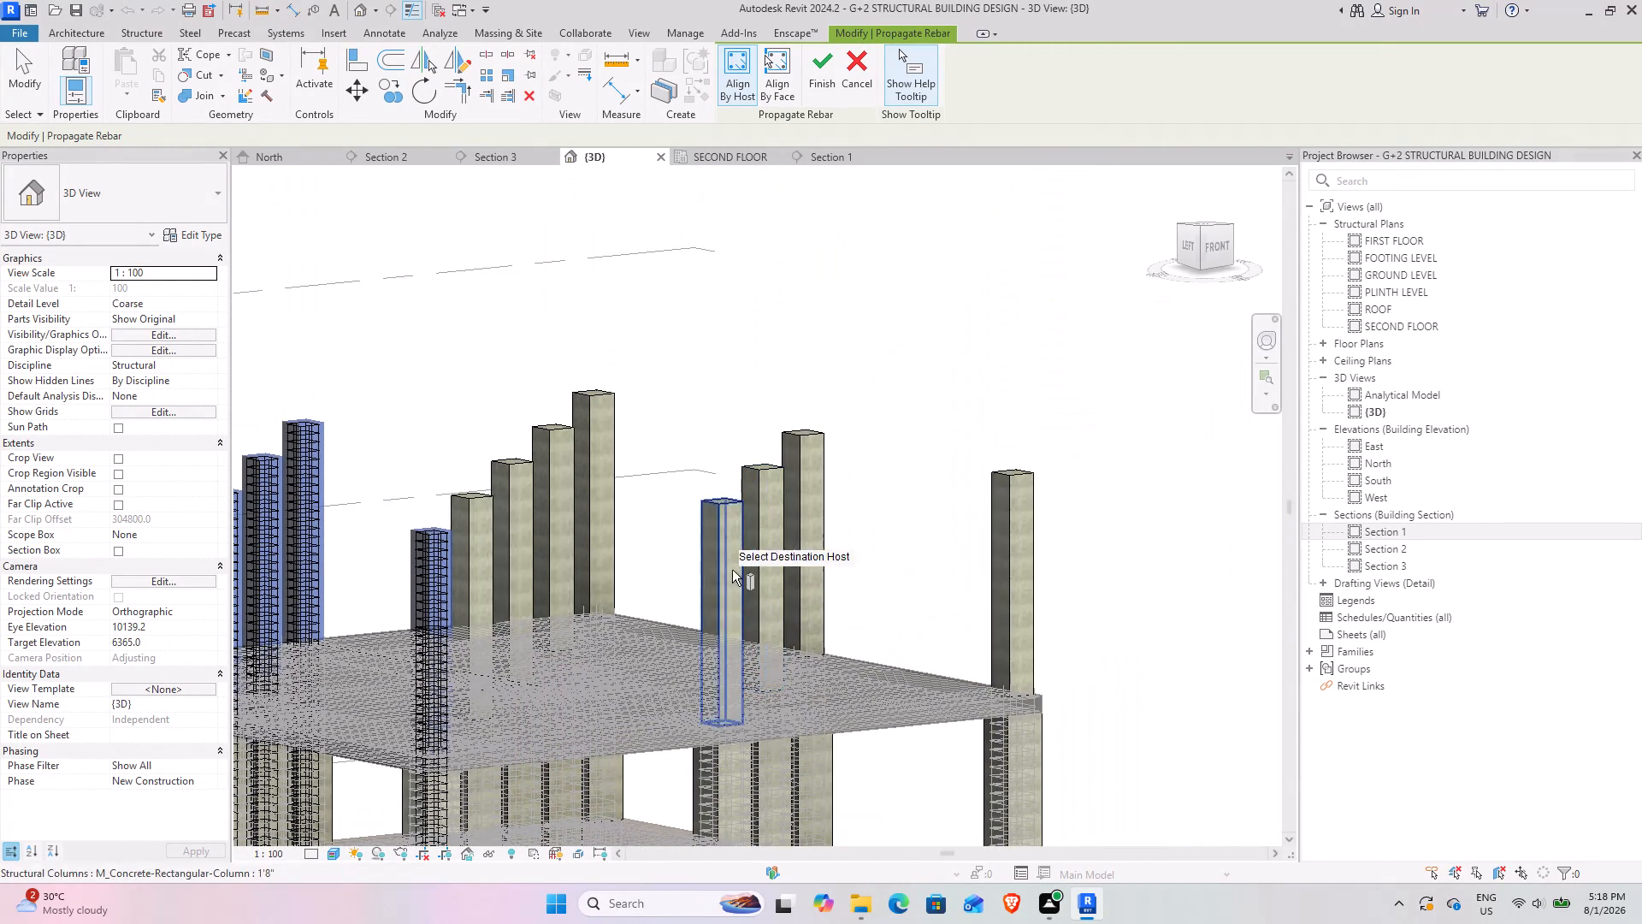
{"action": "left_click", "coordinate": [705, 524]}
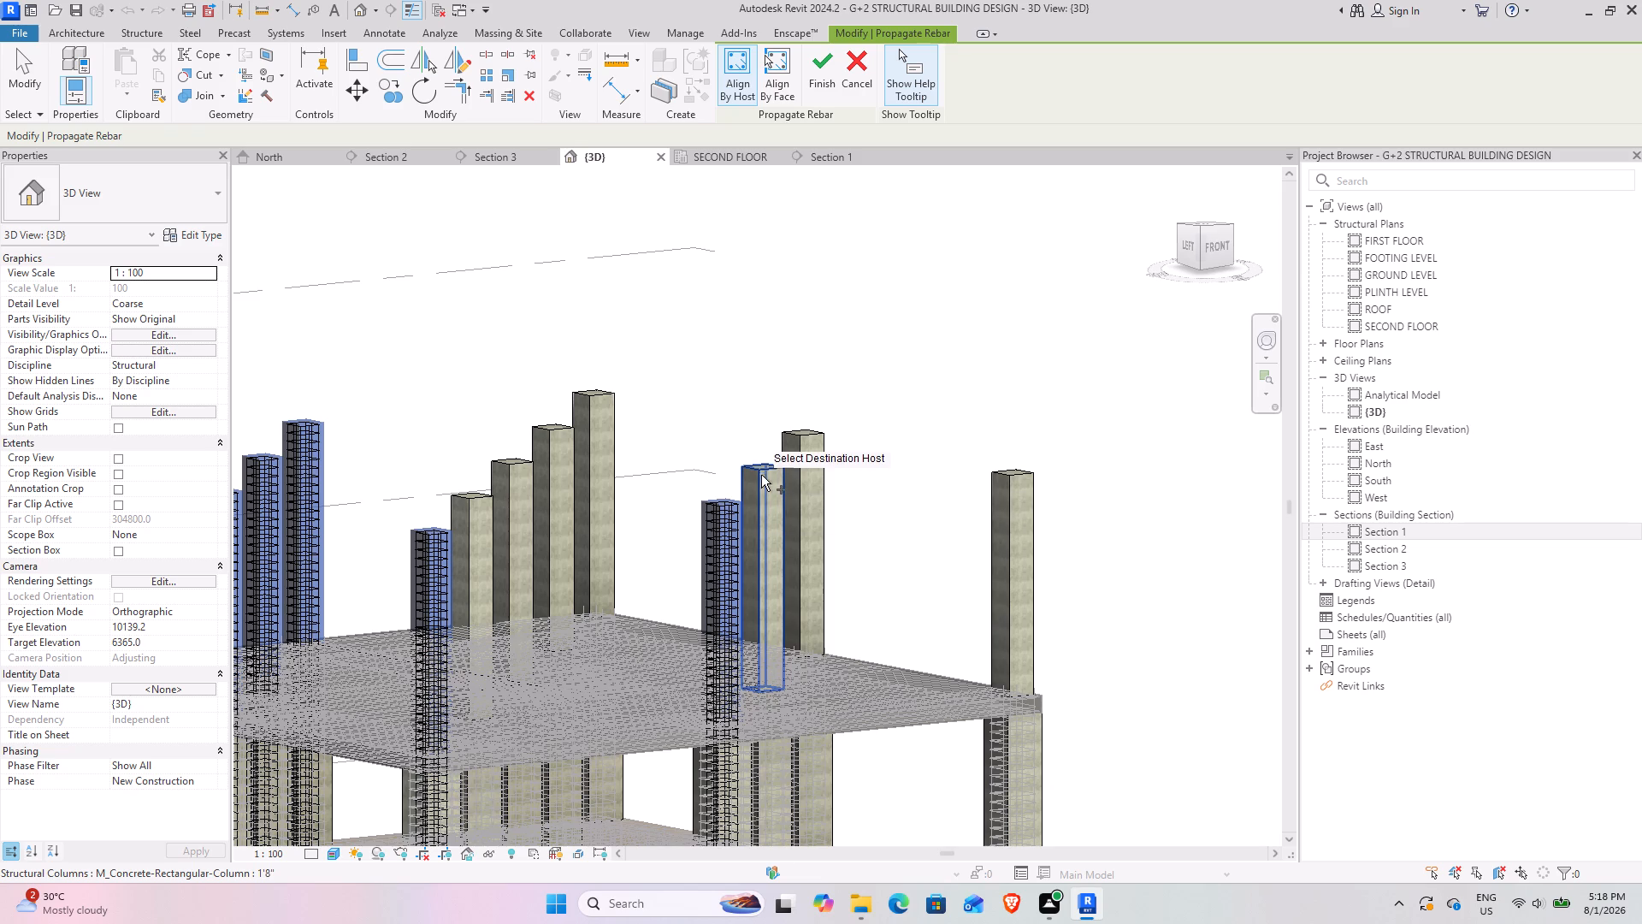
{"action": "left_click", "coordinate": [760, 471]}
{"action": "left_click", "coordinate": [812, 432]}
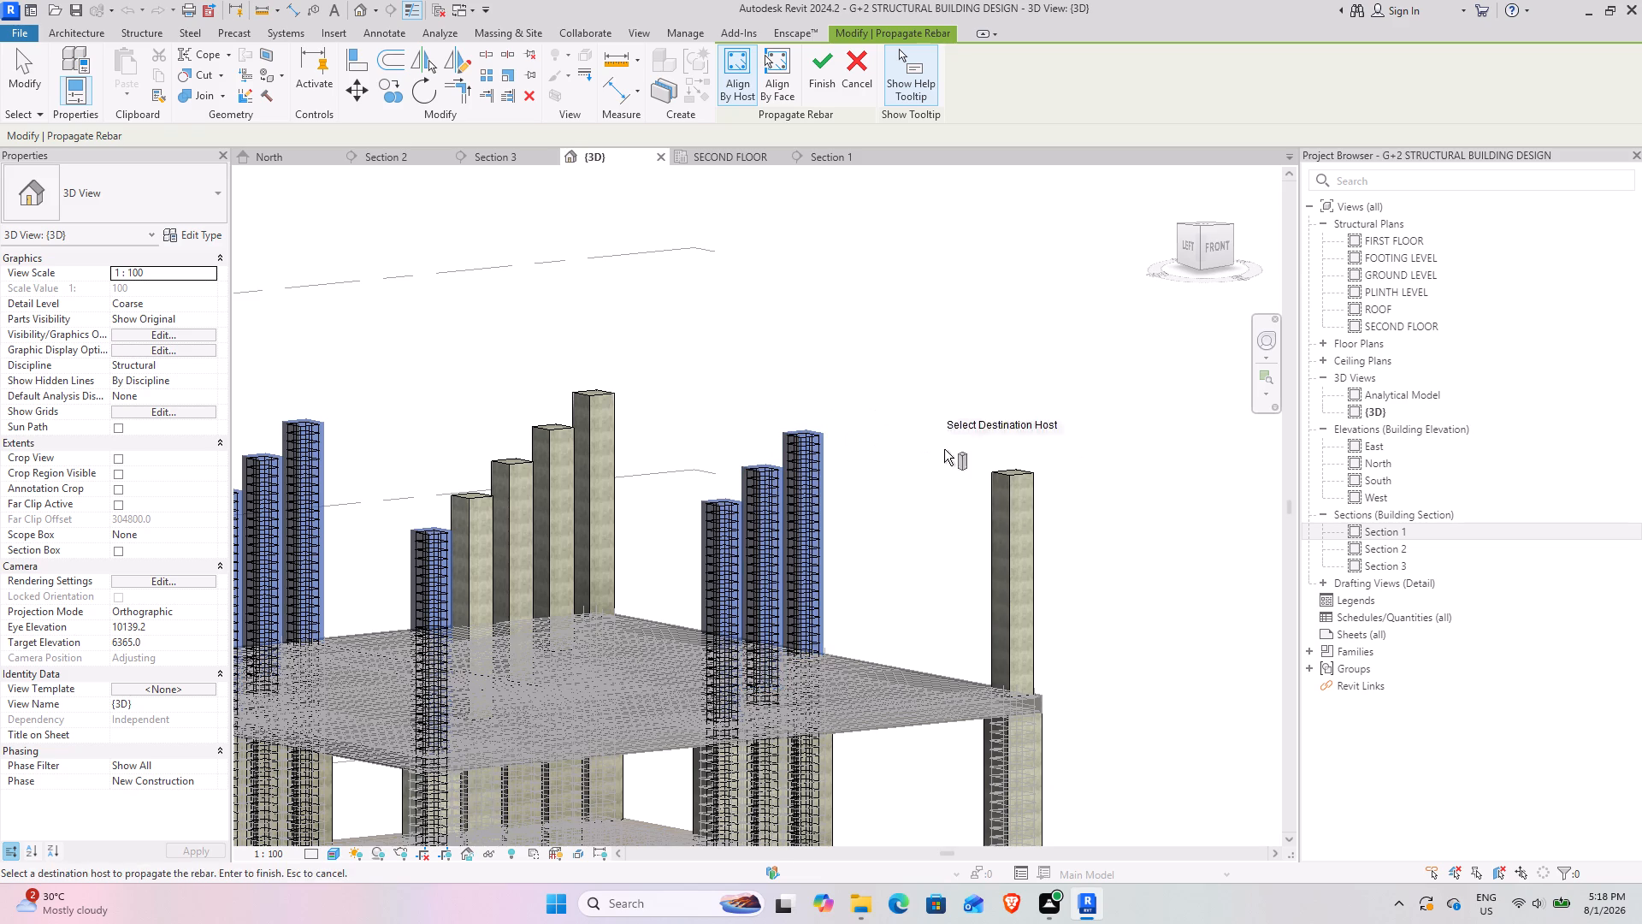
{"action": "left_click", "coordinate": [1013, 495]}
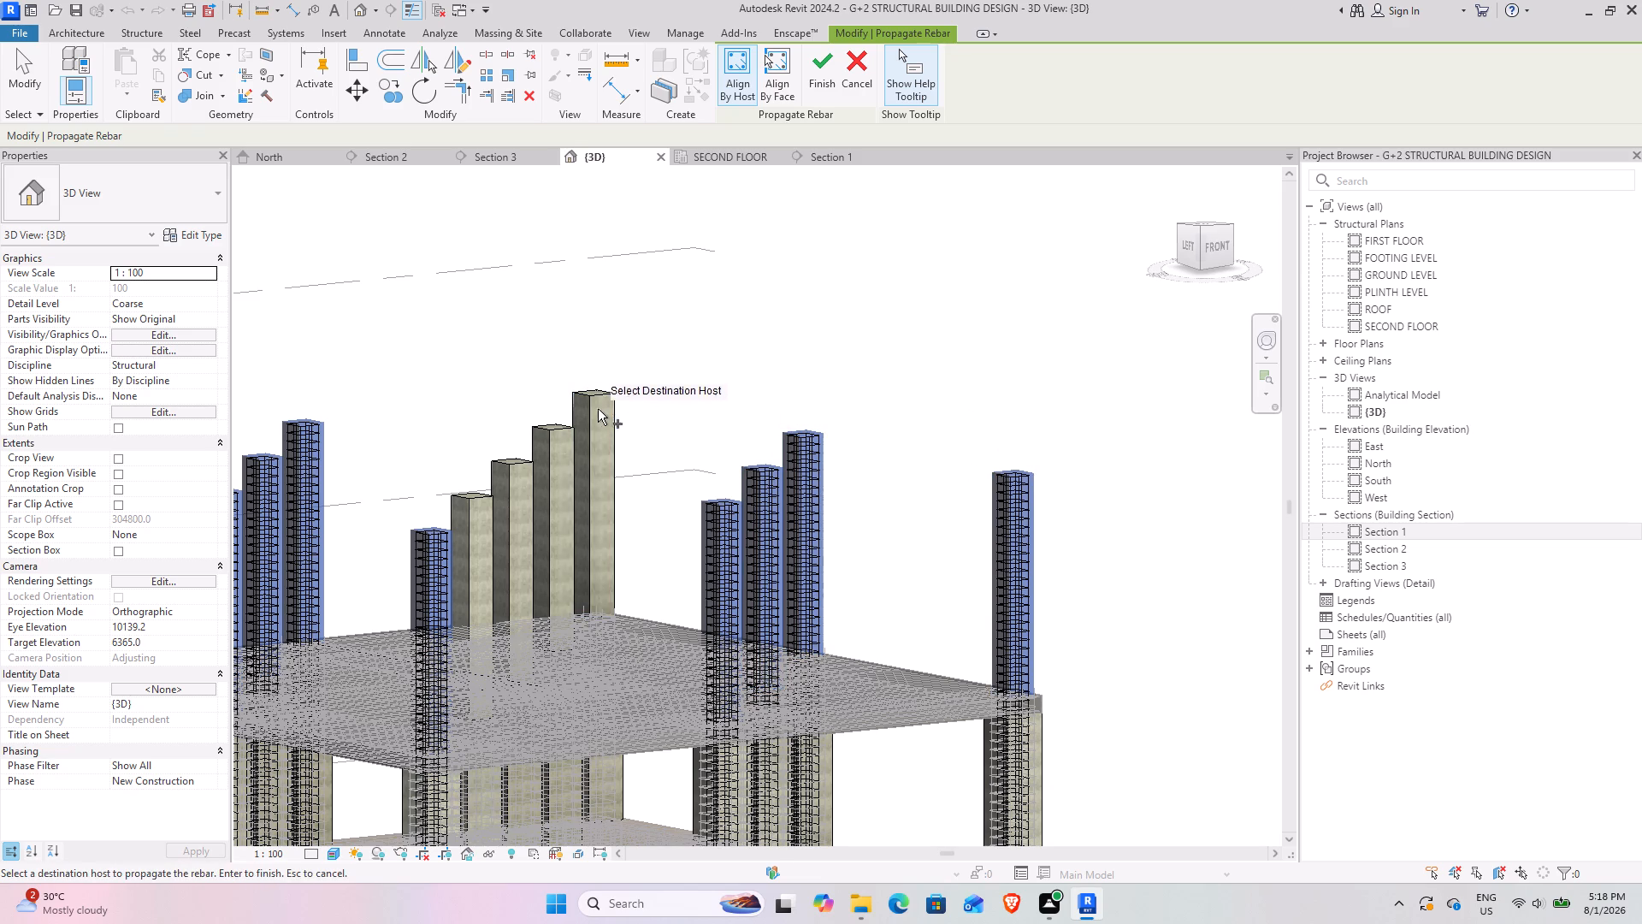
Add the four remaining top-storey columns of the middle diagonal row as destinations and finish the rebar propagation.
{"action": "left_click", "coordinate": [594, 403]}
{"action": "left_click", "coordinate": [554, 433]}
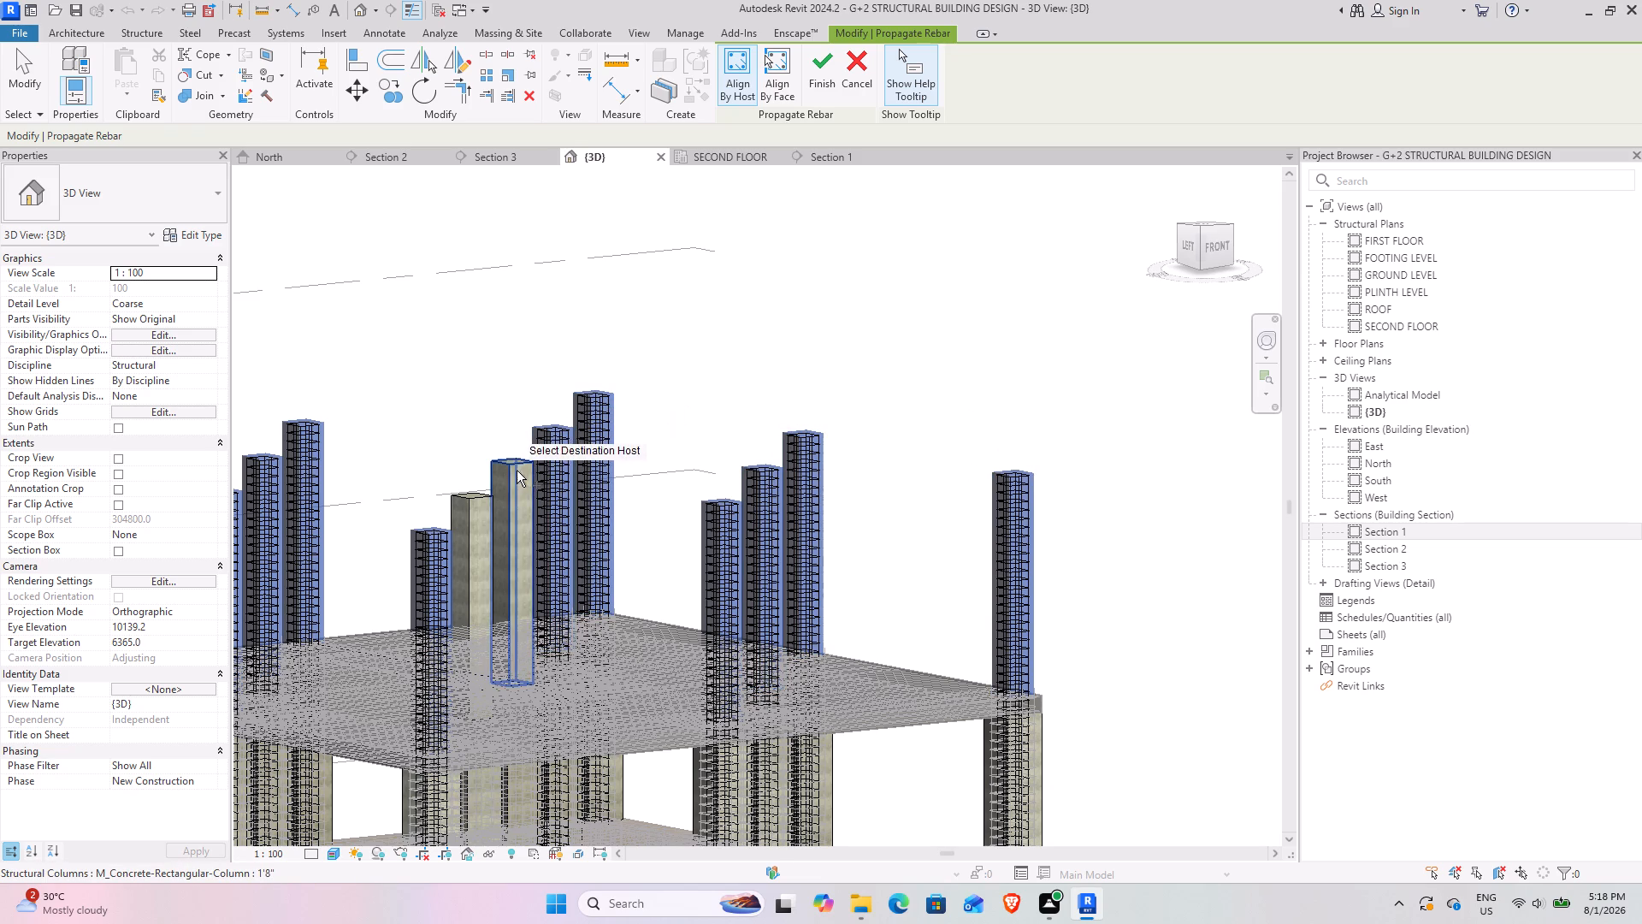
{"action": "left_click", "coordinate": [517, 471]}
{"action": "left_click", "coordinate": [477, 508]}
{"action": "scroll", "coordinate": [653, 539], "scroll_direction": "down", "scroll_amount": 3}
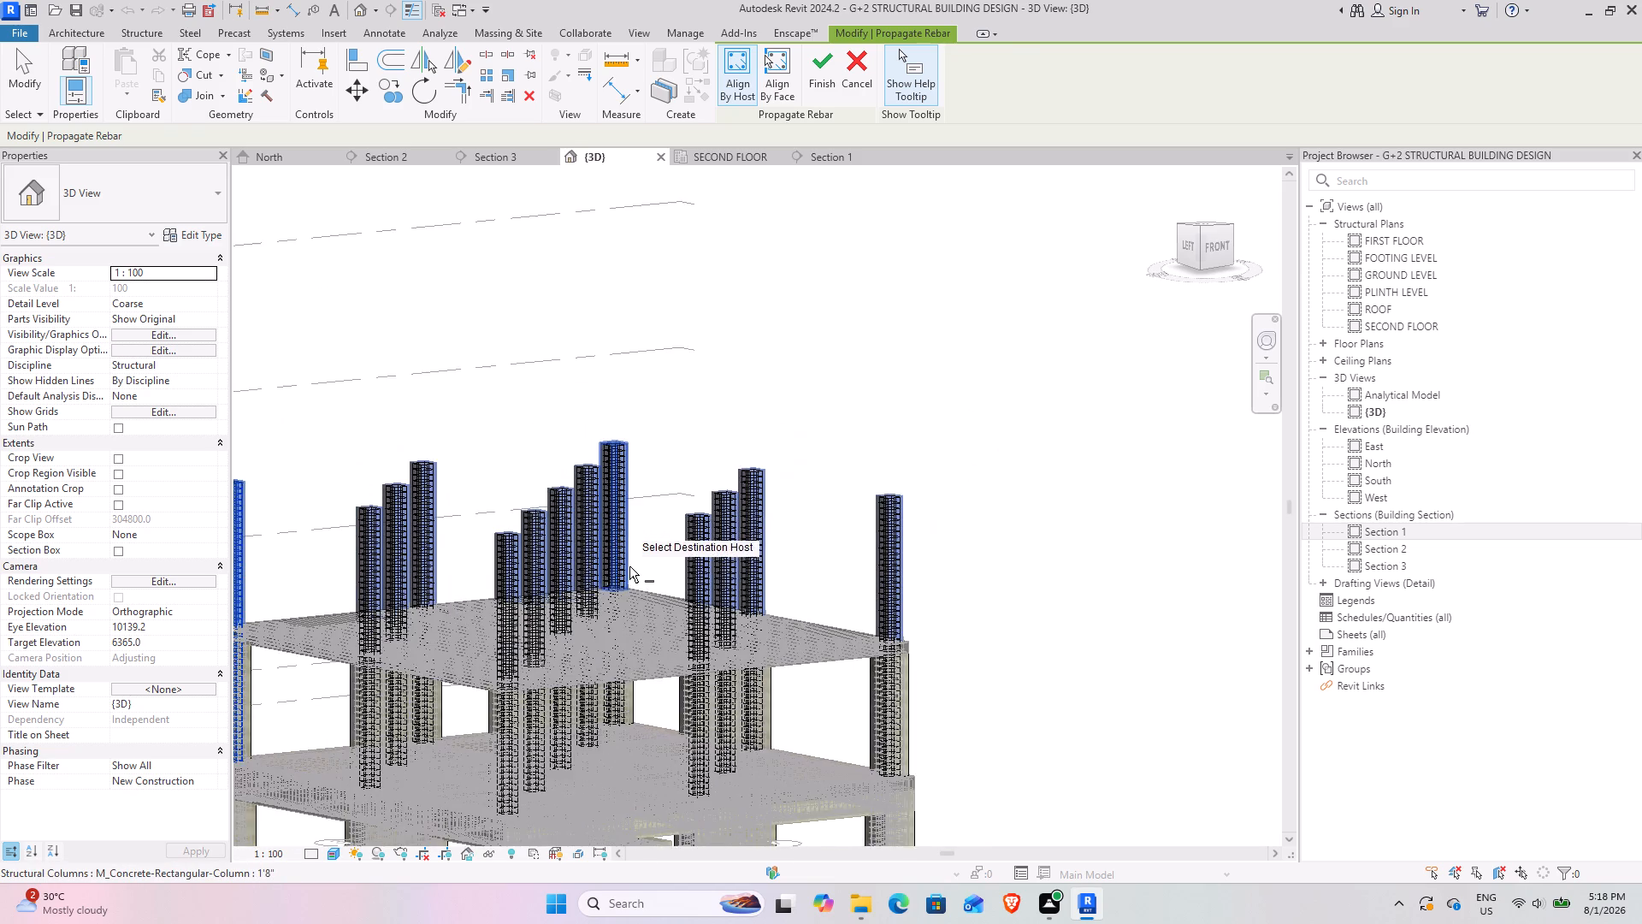
{"action": "middle_click_drag", "start_coordinate": [632, 572], "coordinate": [747, 626], "text": "shift"}
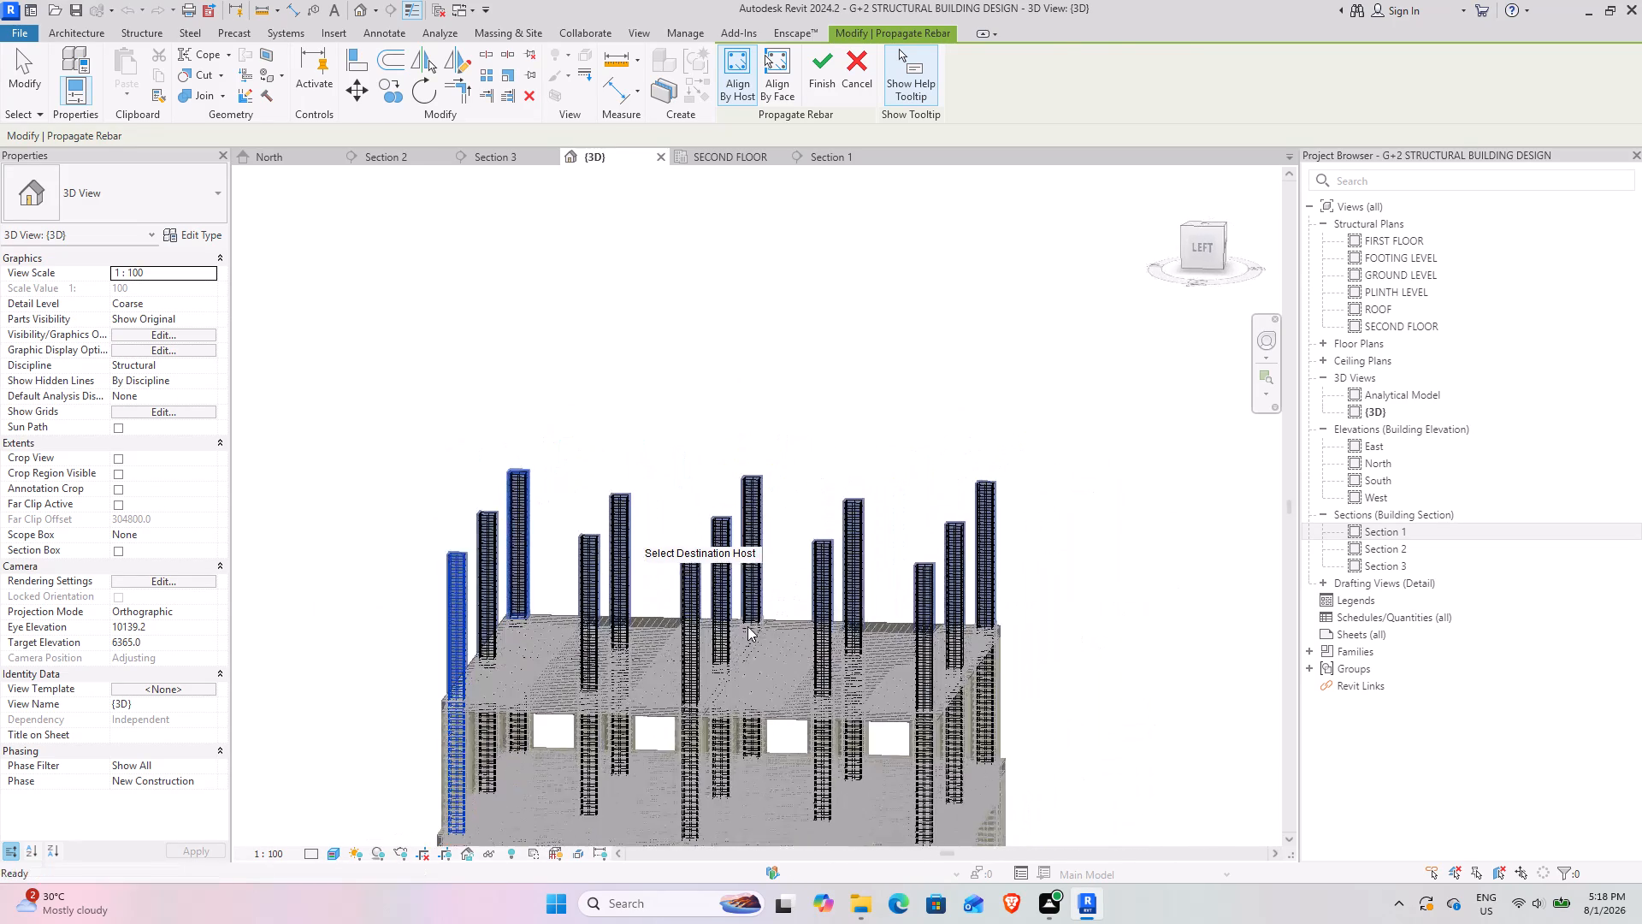
{"action": "scroll", "coordinate": [812, 654], "scroll_direction": "down", "scroll_amount": 4}
{"action": "middle_click_drag", "start_coordinate": [686, 705], "coordinate": [564, 685], "text": "shift"}
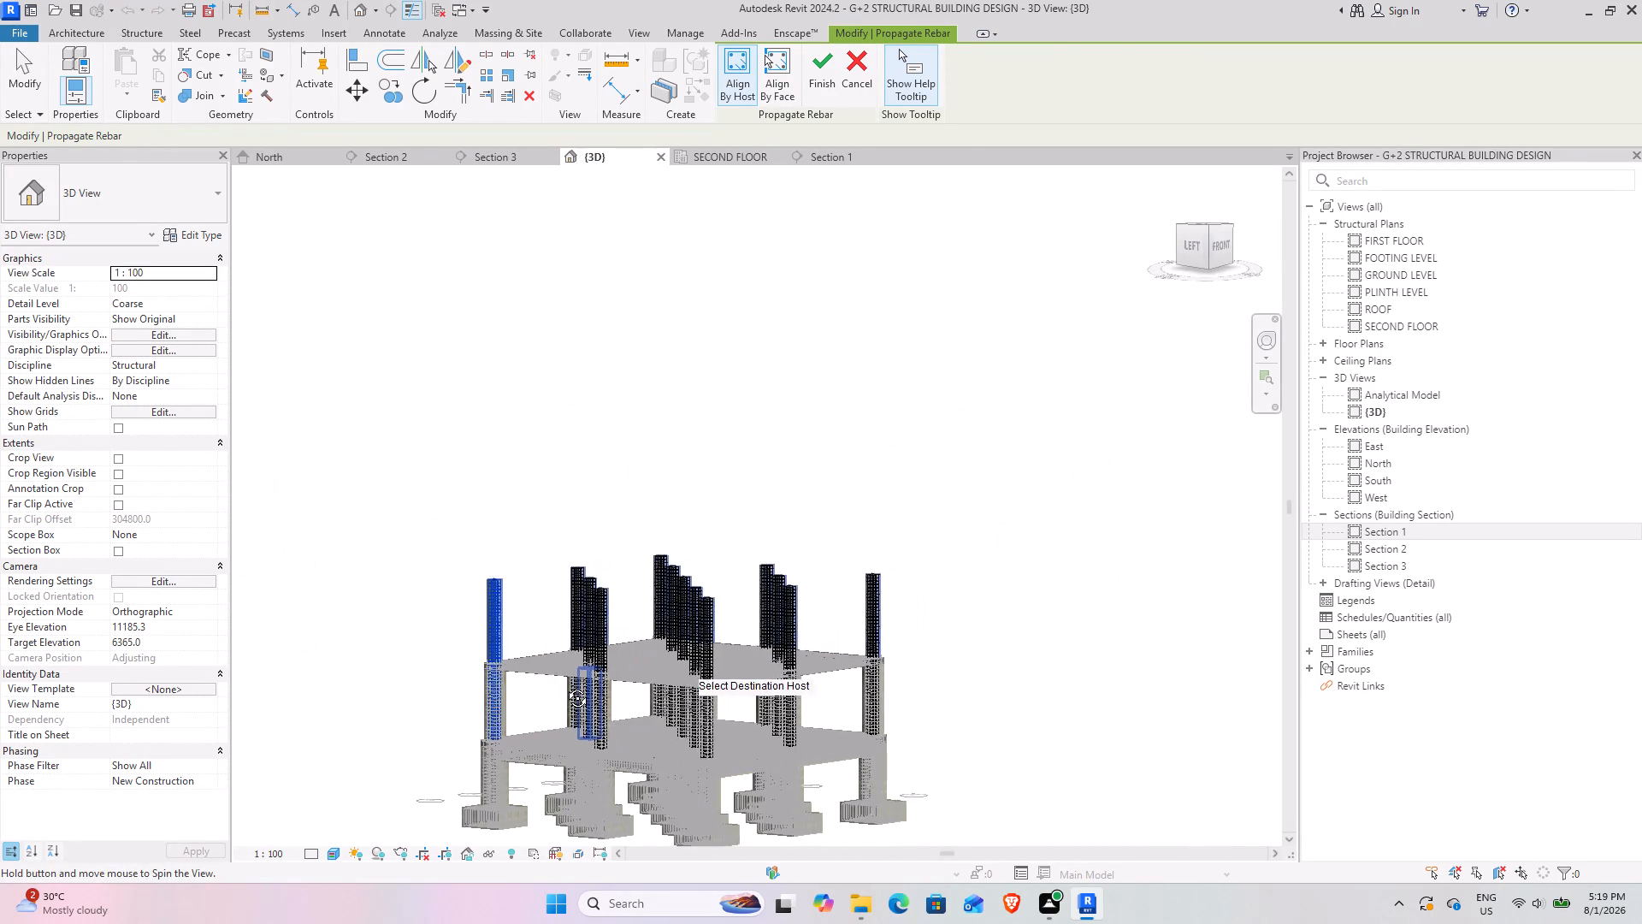
{"action": "middle_click_drag", "start_coordinate": [564, 685], "coordinate": [564, 686], "text": "shift"}
{"action": "left_click", "coordinate": [925, 596]}
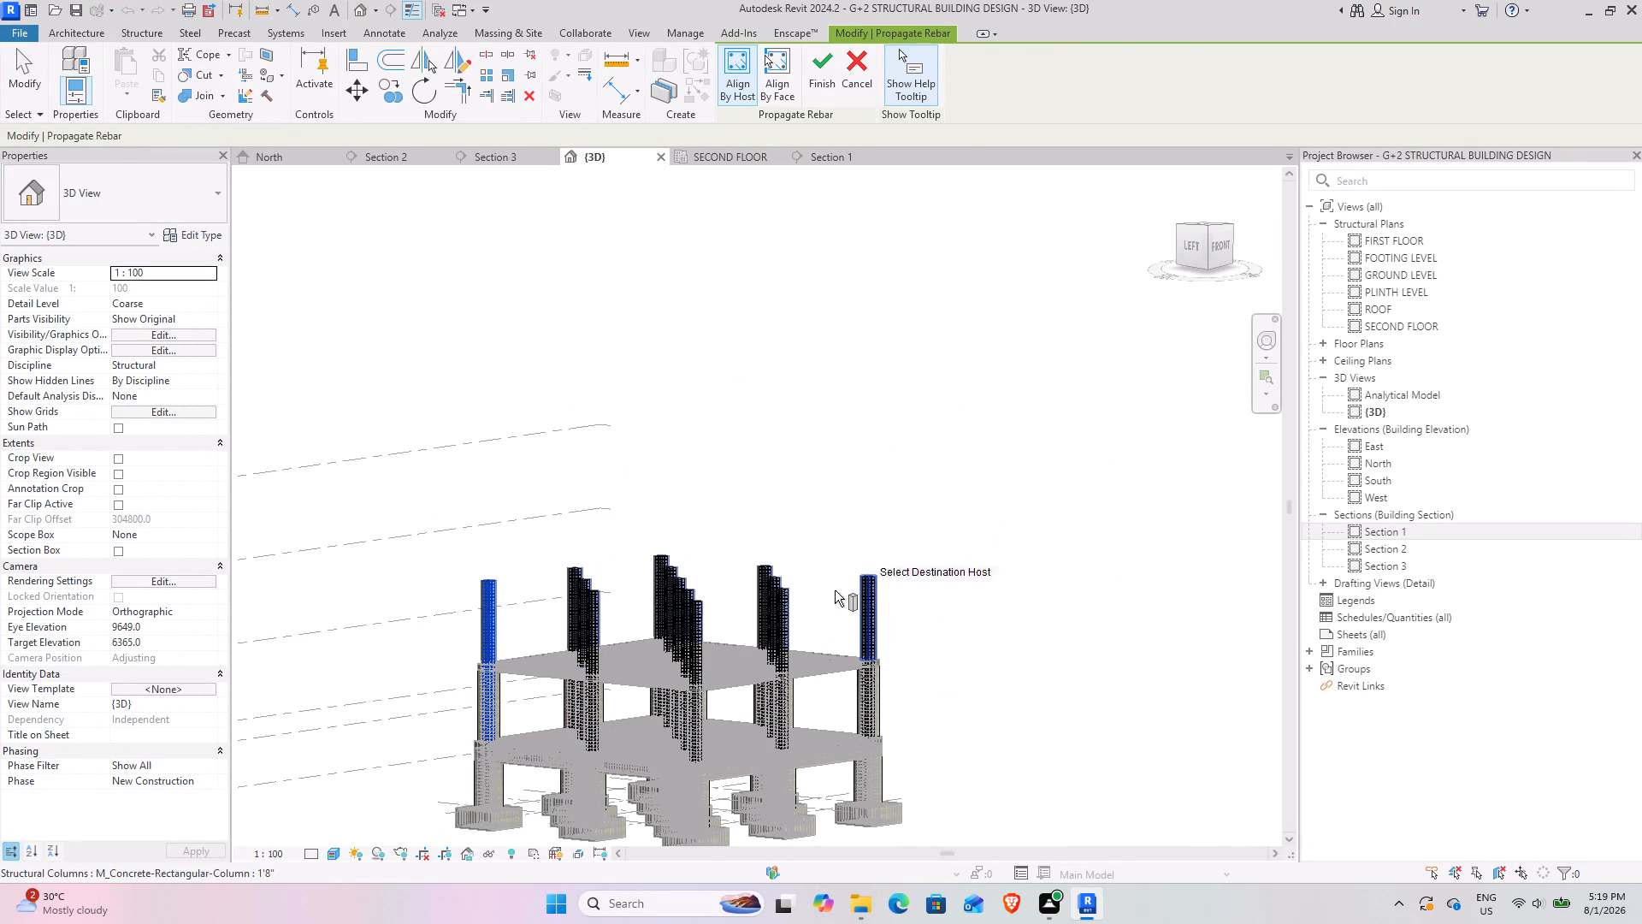
{"action": "left_click", "coordinate": [820, 72]}
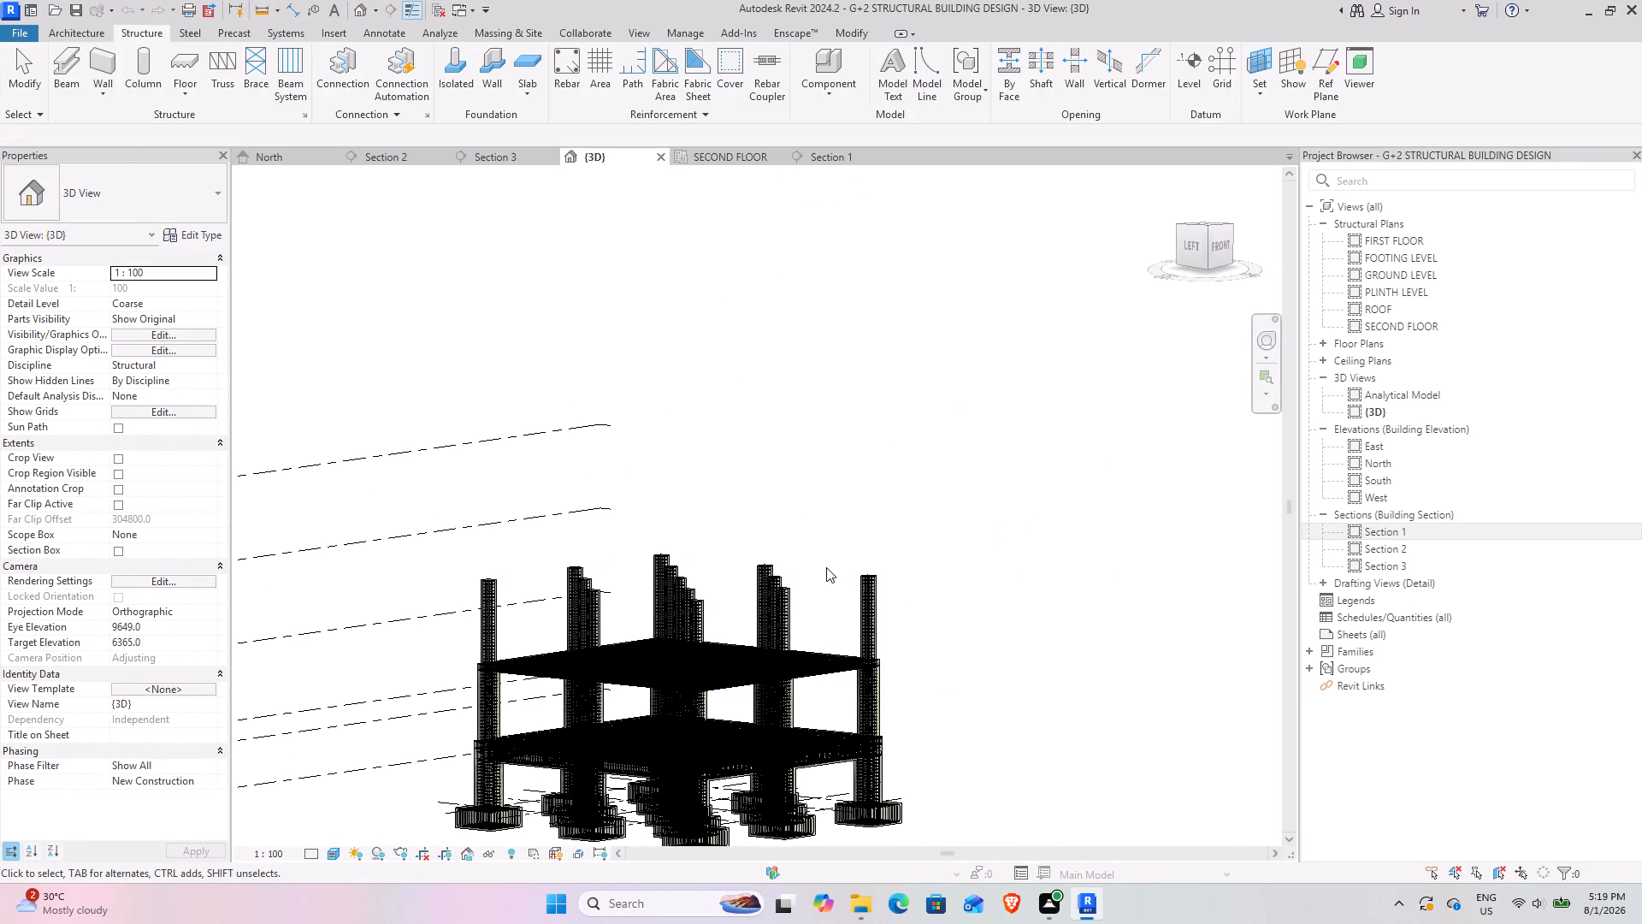
Inspect the 3D model from several sides, checking the propagated reinforcement in all top-storey columns.
{"action": "scroll", "coordinate": [820, 575], "scroll_direction": "down", "scroll_amount": 3}
{"action": "middle_click_drag", "start_coordinate": [762, 684], "coordinate": [504, 796], "text": "shift"}
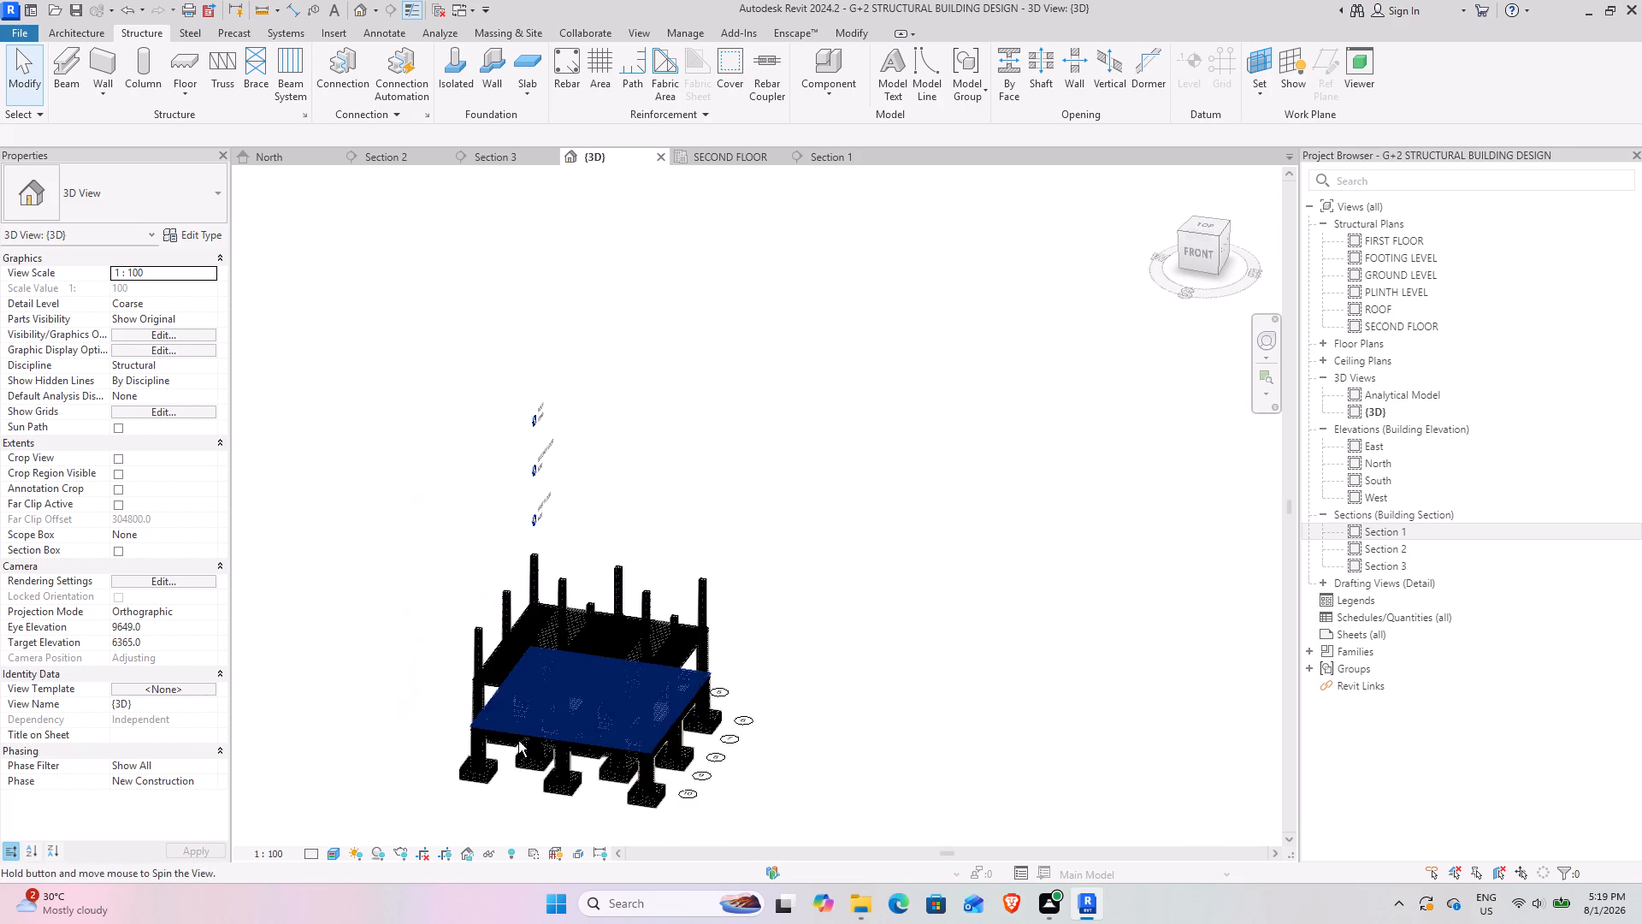
{"action": "scroll", "coordinate": [569, 596], "scroll_direction": "up", "scroll_amount": 12}
{"action": "middle_click_drag", "start_coordinate": [534, 716], "coordinate": [775, 560]}
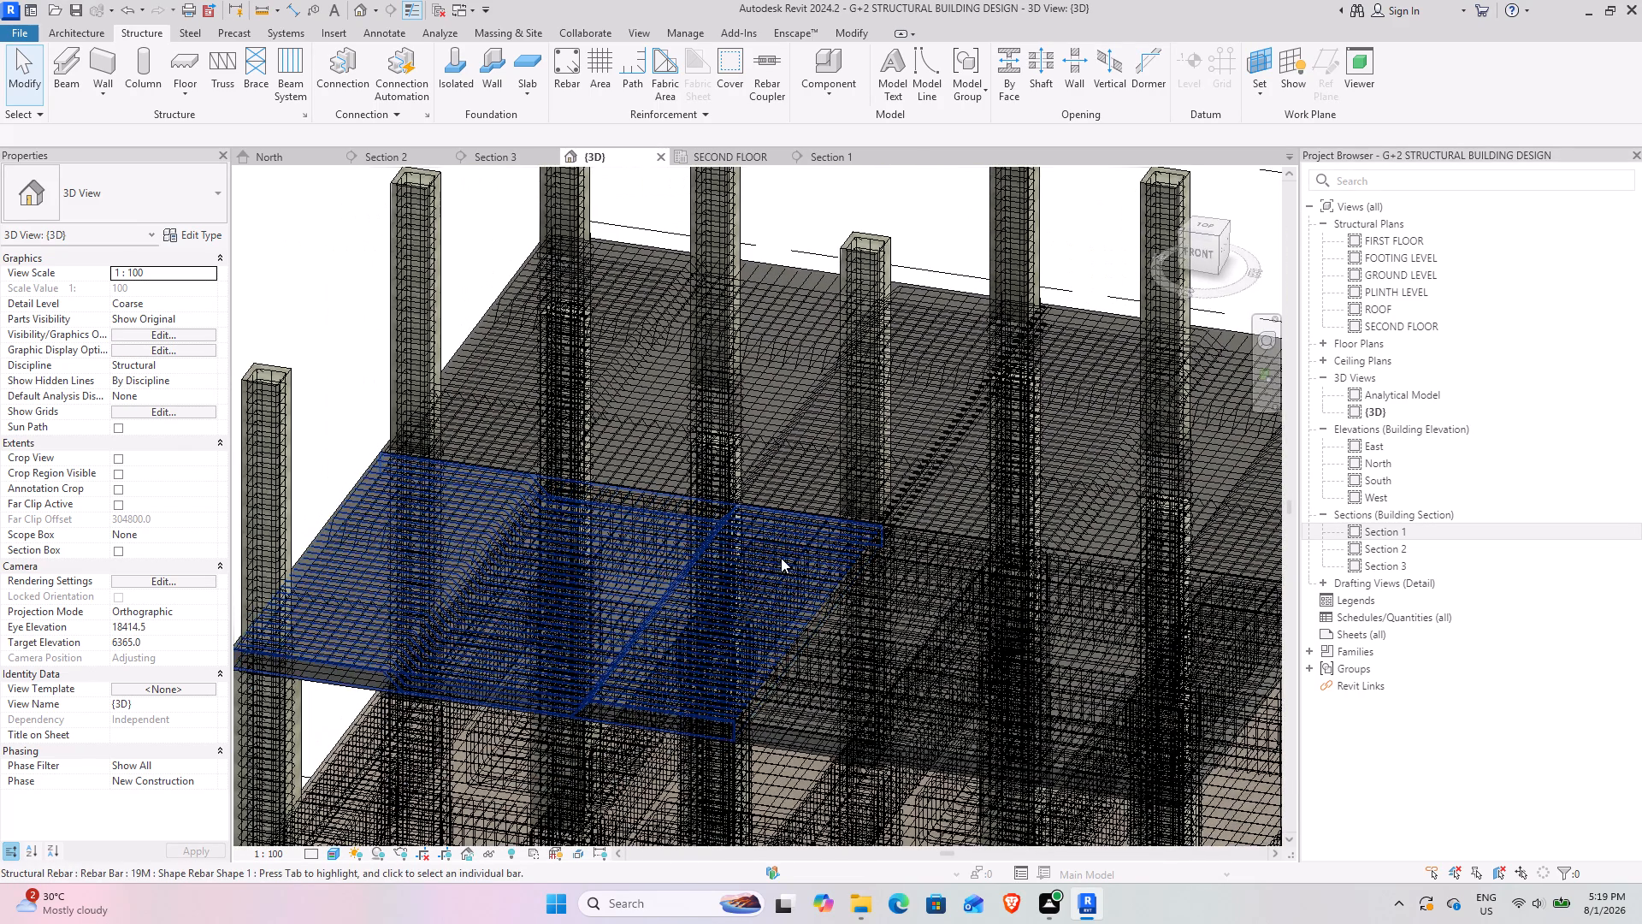
{"action": "scroll", "coordinate": [782, 546], "scroll_direction": "down", "scroll_amount": 8}
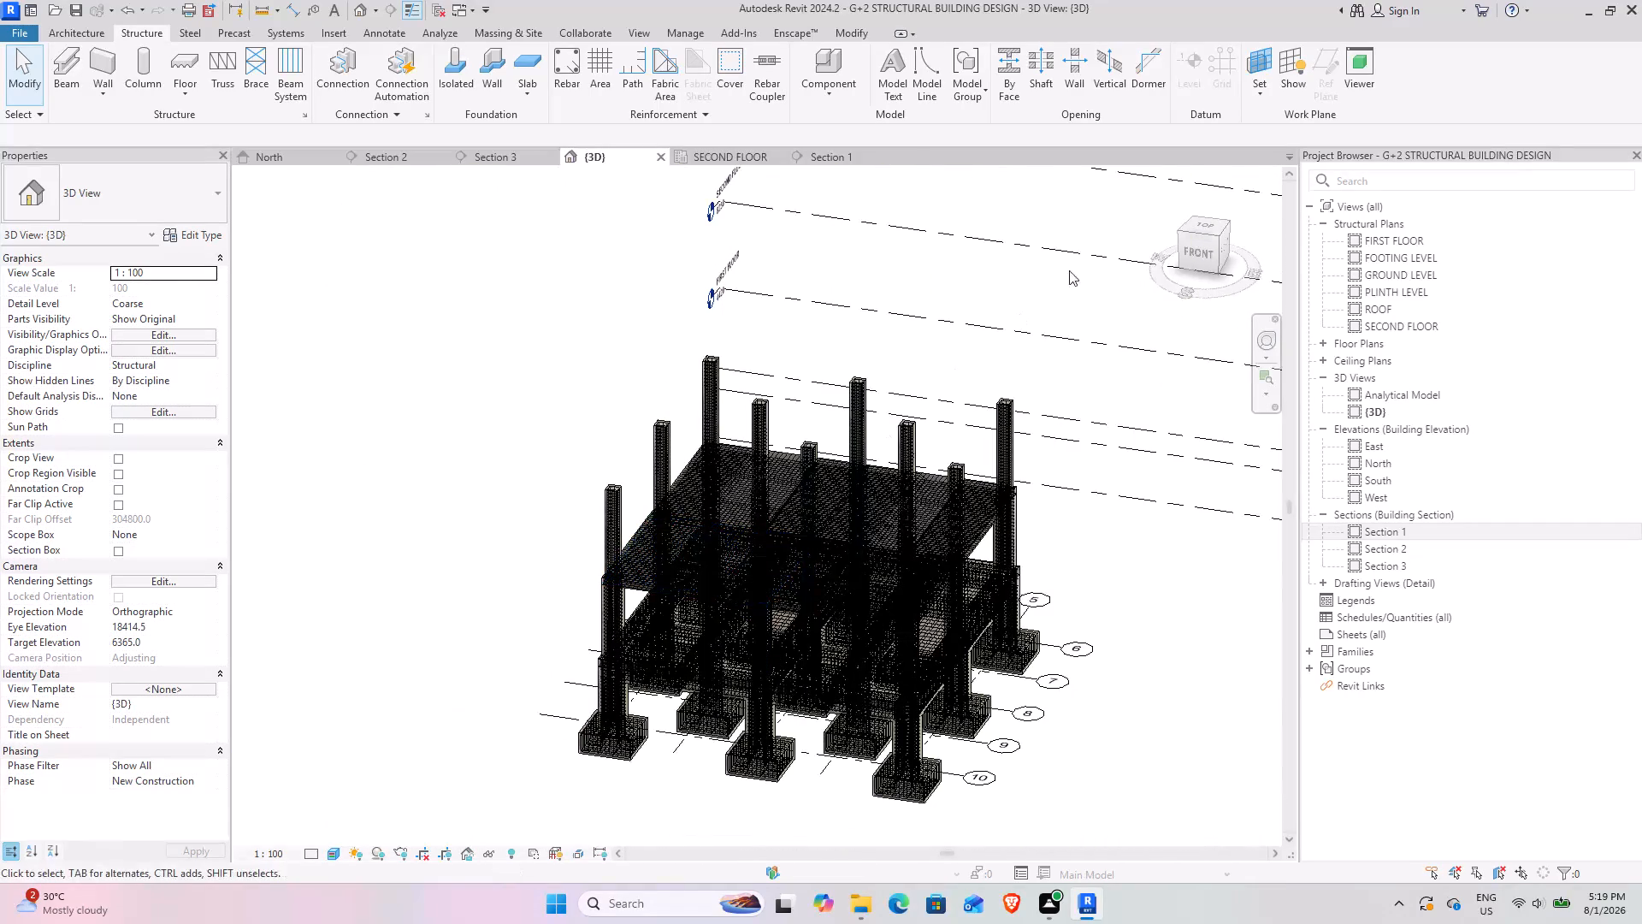
{"action": "left_click_drag", "start_coordinate": [1196, 239], "coordinate": [234, 252]}
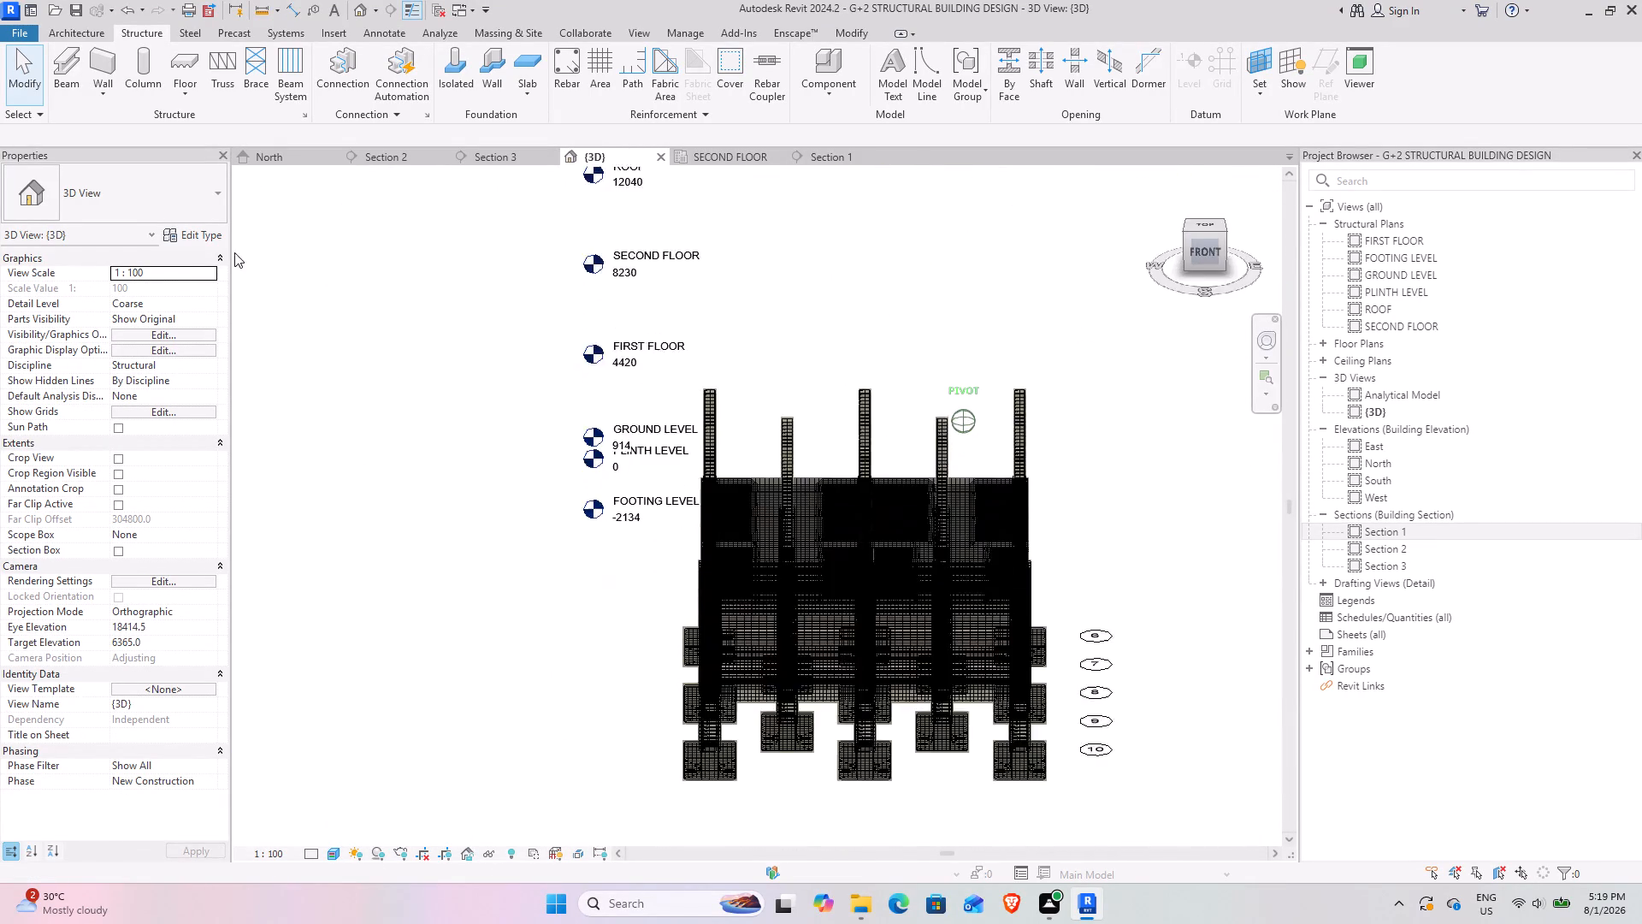
{"action": "left_click_drag", "start_coordinate": [234, 252], "coordinate": [1279, 252]}
{"action": "left_click_drag", "start_coordinate": [1177, 253], "coordinate": [1232, 229]}
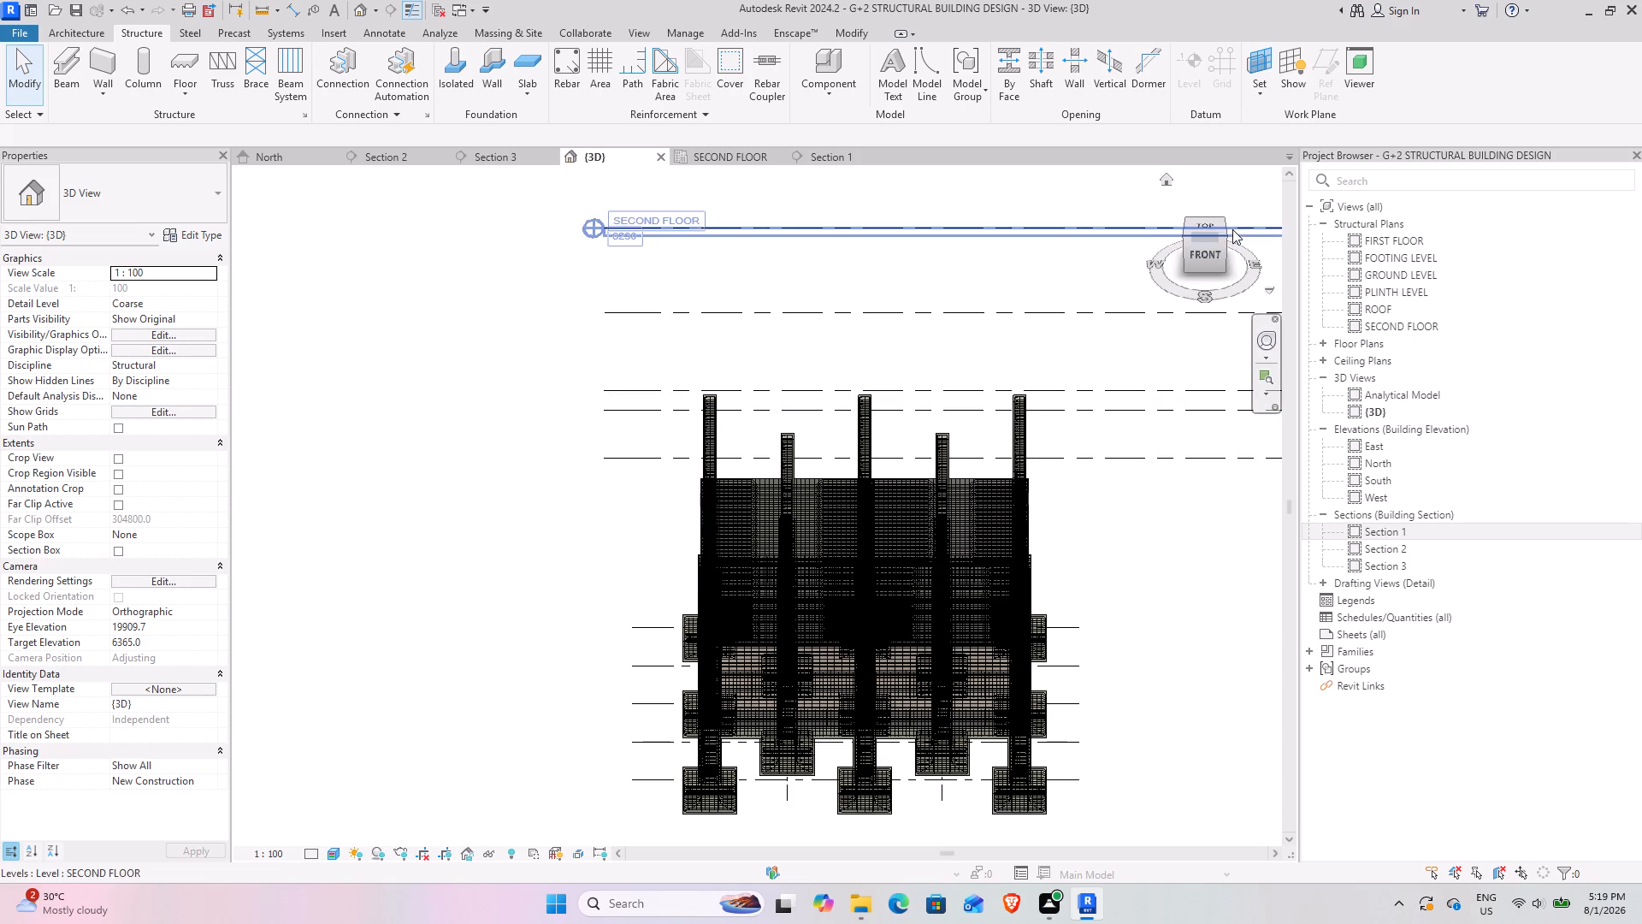
{"action": "left_click_drag", "start_coordinate": [1194, 264], "coordinate": [516, 326]}
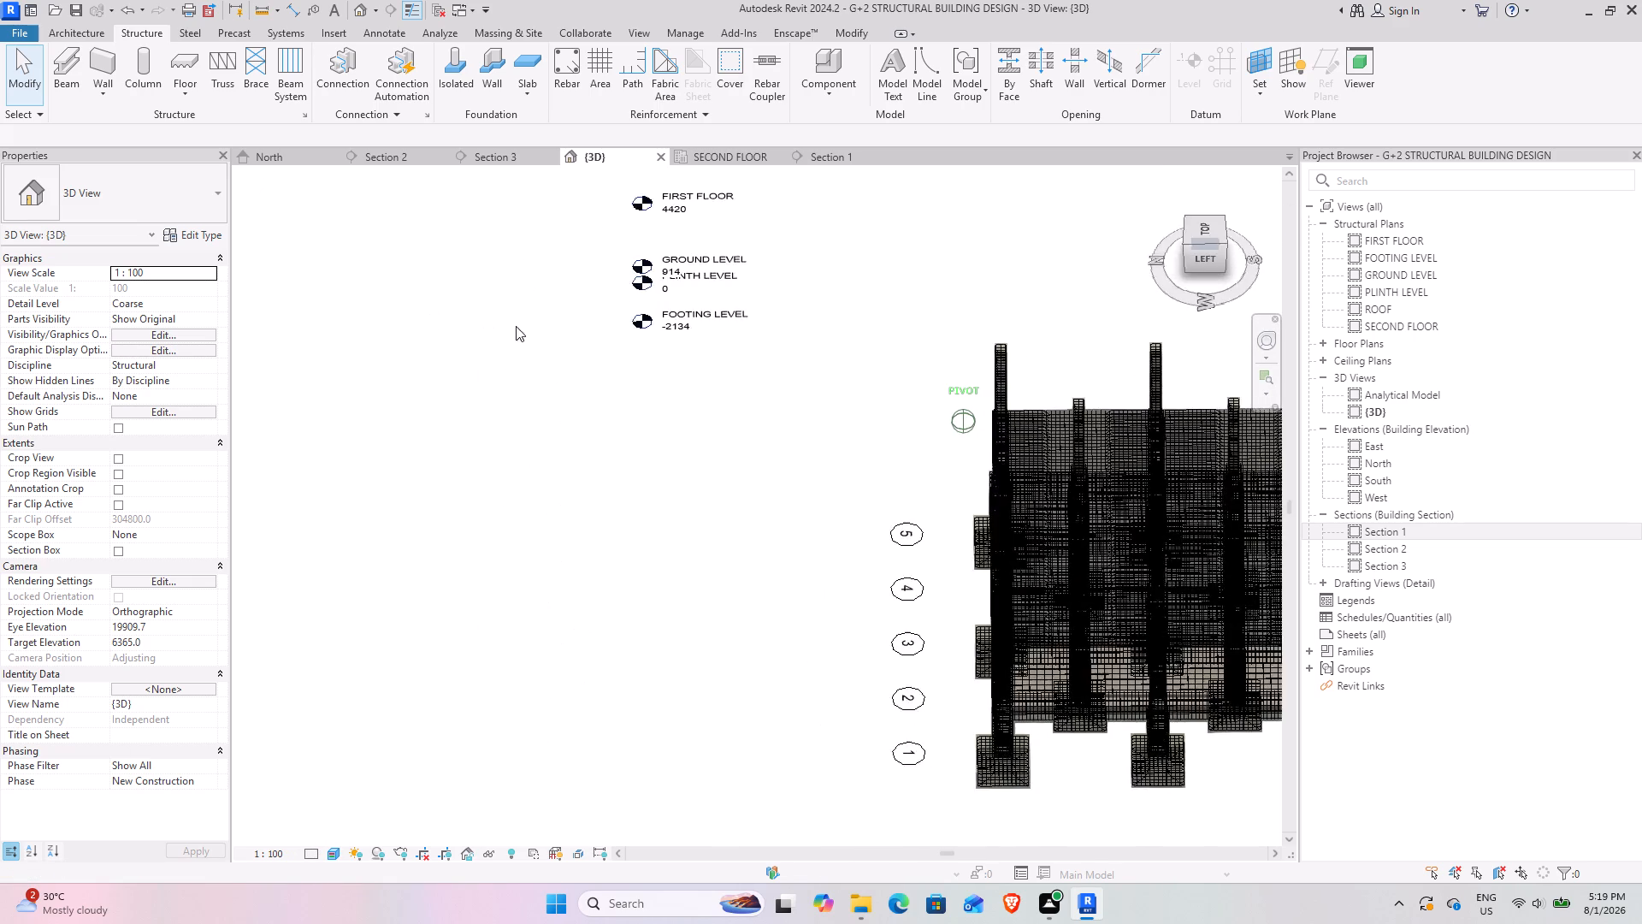
{"action": "left_click_drag", "start_coordinate": [516, 326], "coordinate": [1048, 822]}
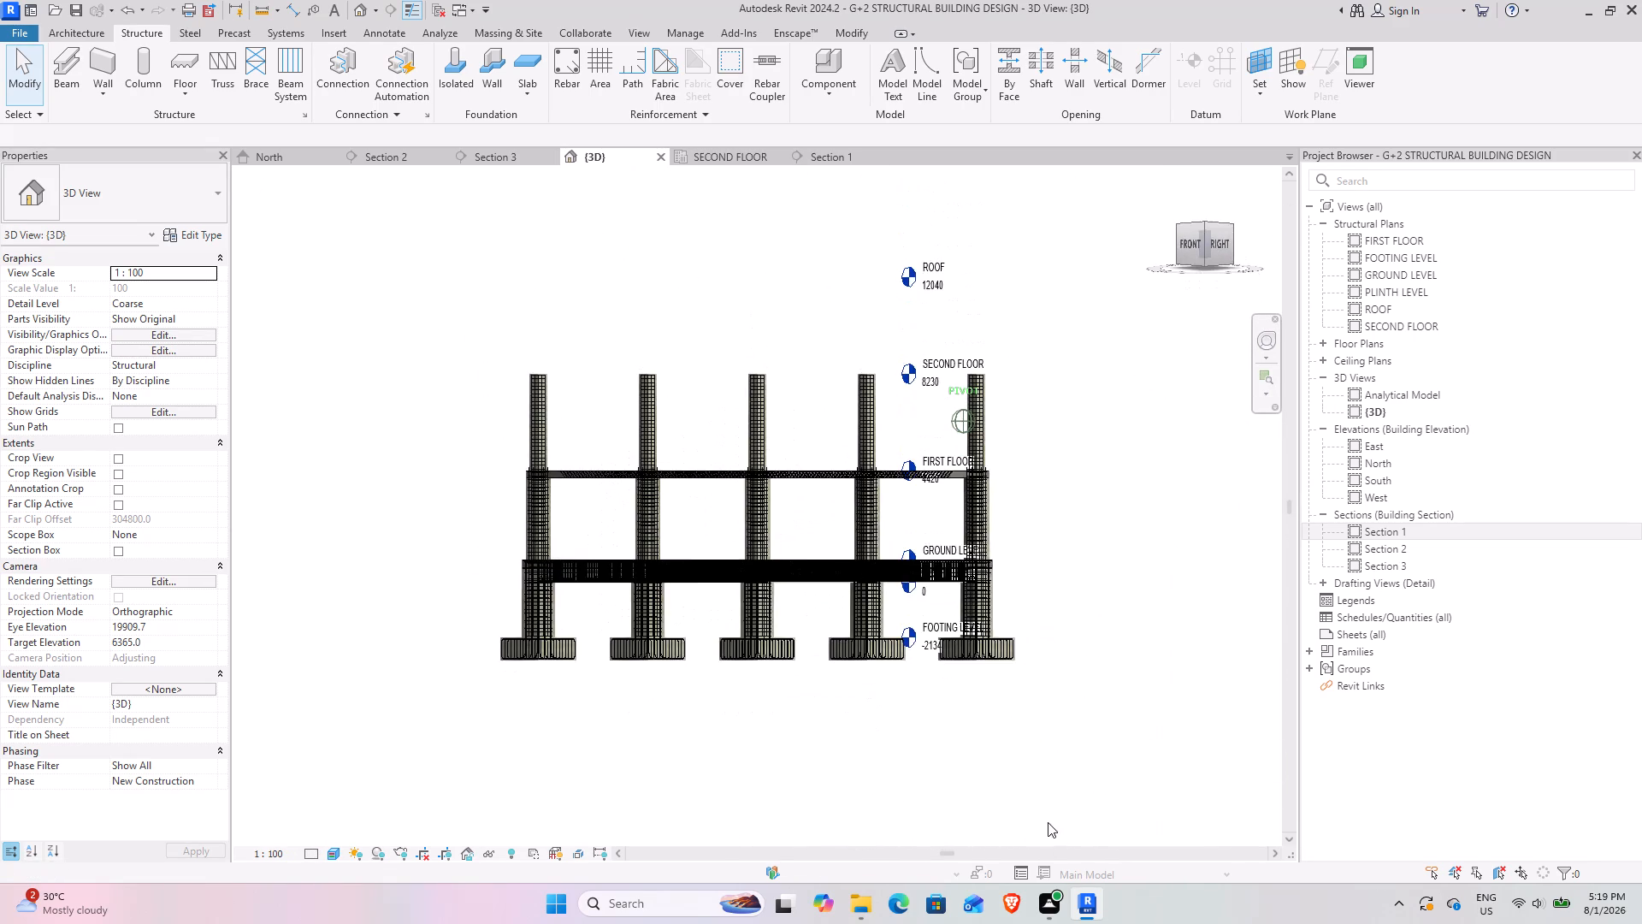
{"action": "left_click_drag", "start_coordinate": [1048, 822], "coordinate": [1083, 234]}
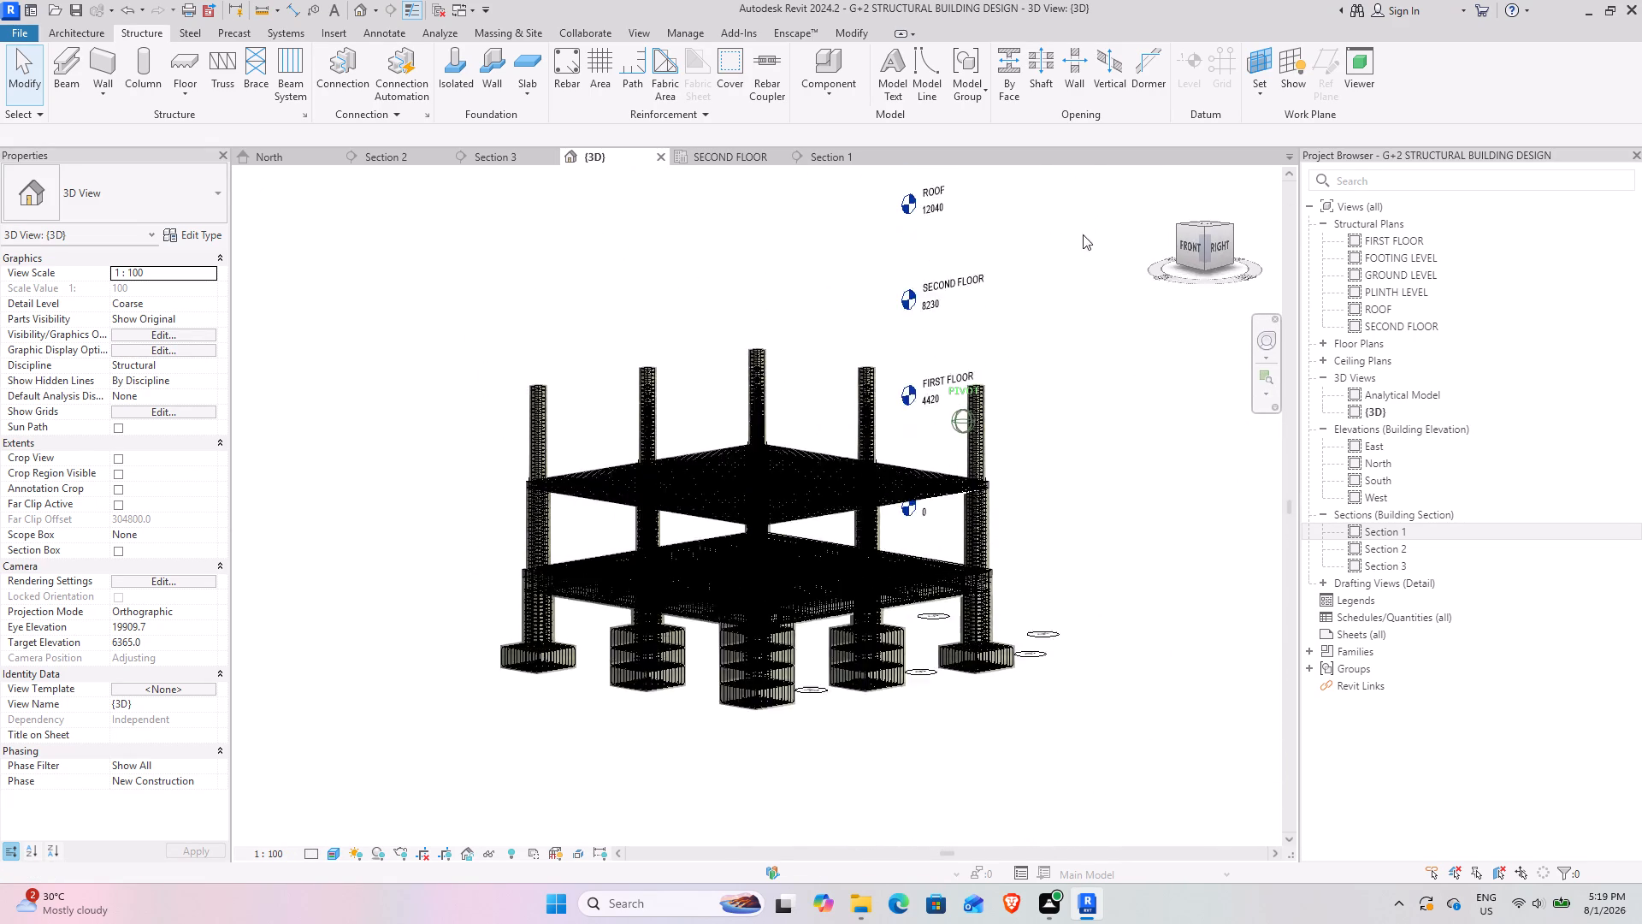
{"action": "left_click_drag", "start_coordinate": [1083, 234], "coordinate": [867, 200]}
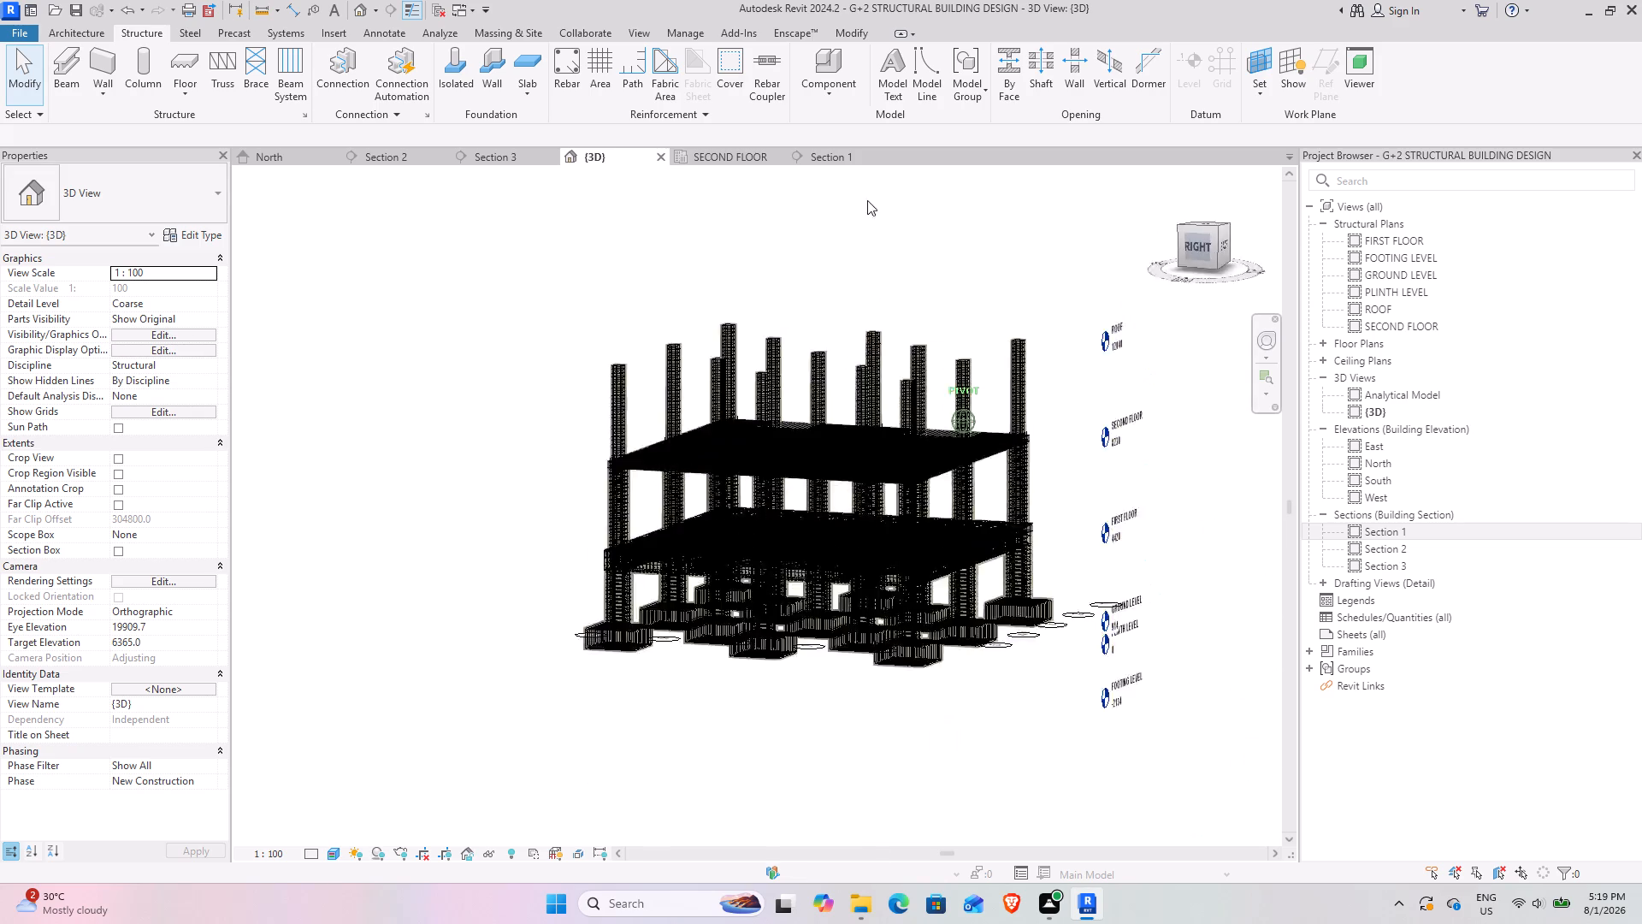
{"action": "left_click_drag", "start_coordinate": [867, 200], "coordinate": [1201, 782]}
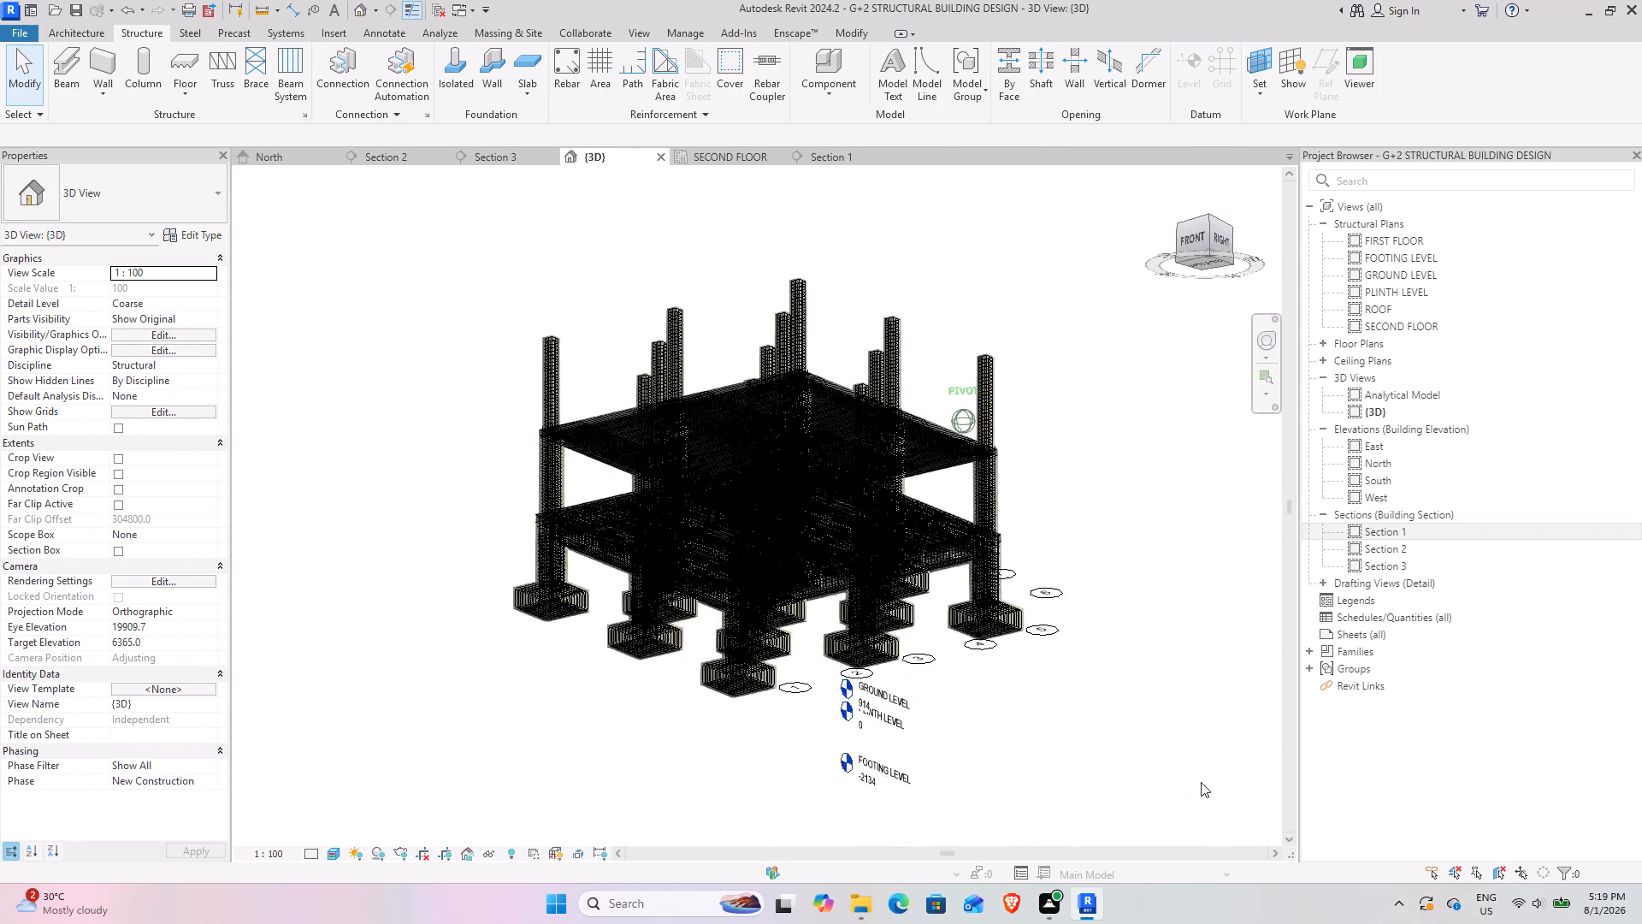
{"action": "left_click_drag", "start_coordinate": [1201, 782], "coordinate": [1131, 808]}
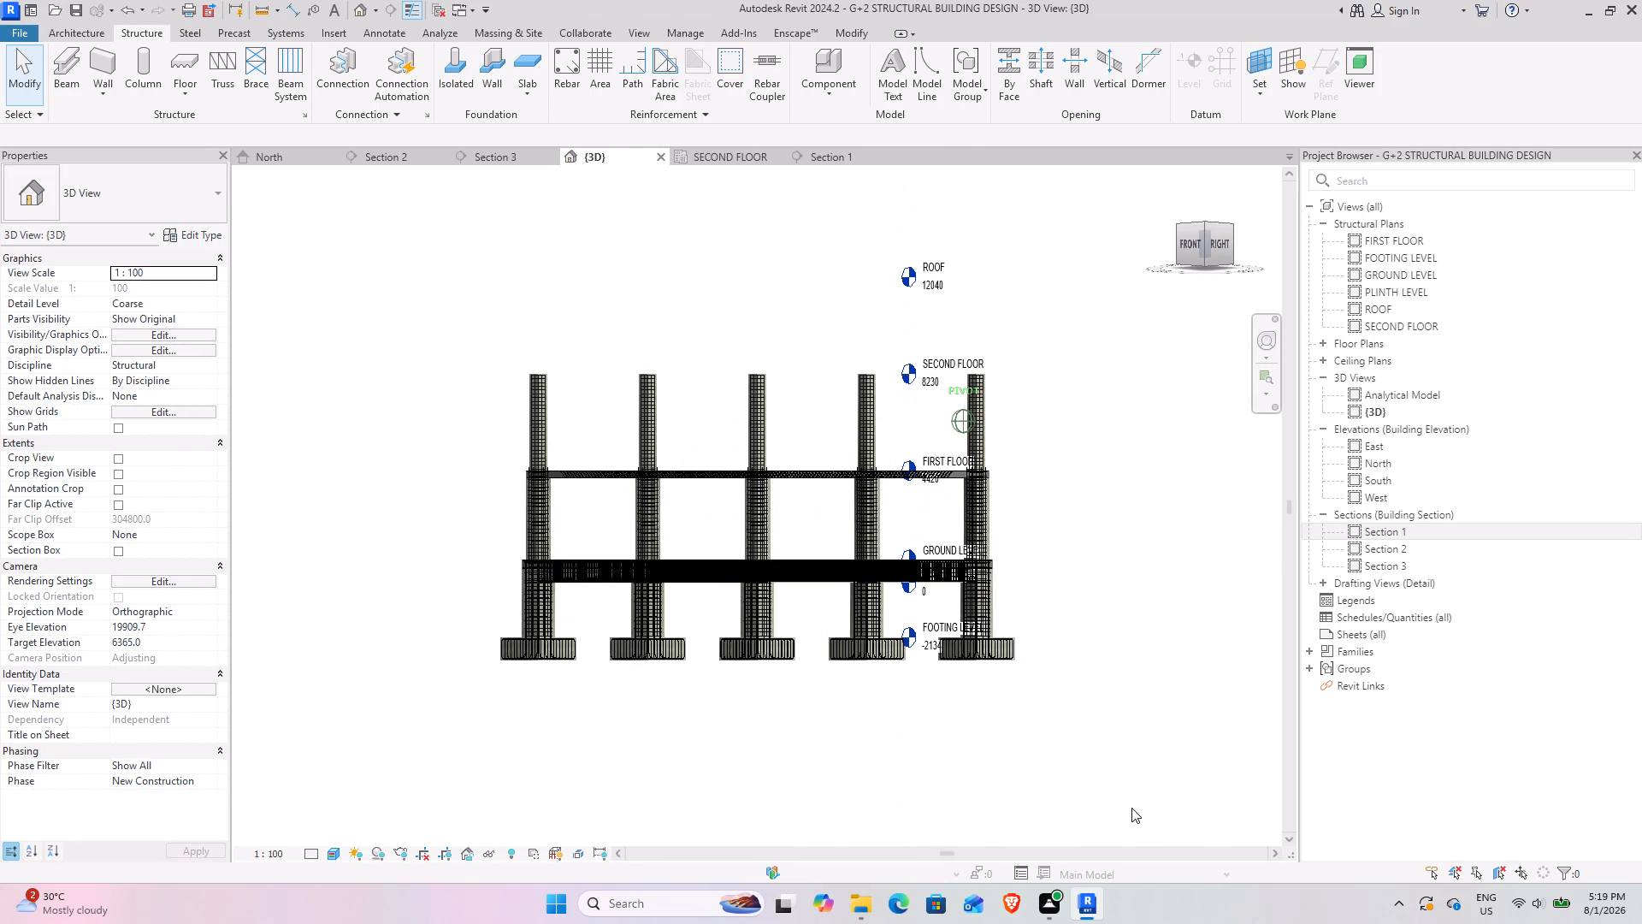
{"action": "left_click_drag", "start_coordinate": [1131, 808], "coordinate": [982, 807]}
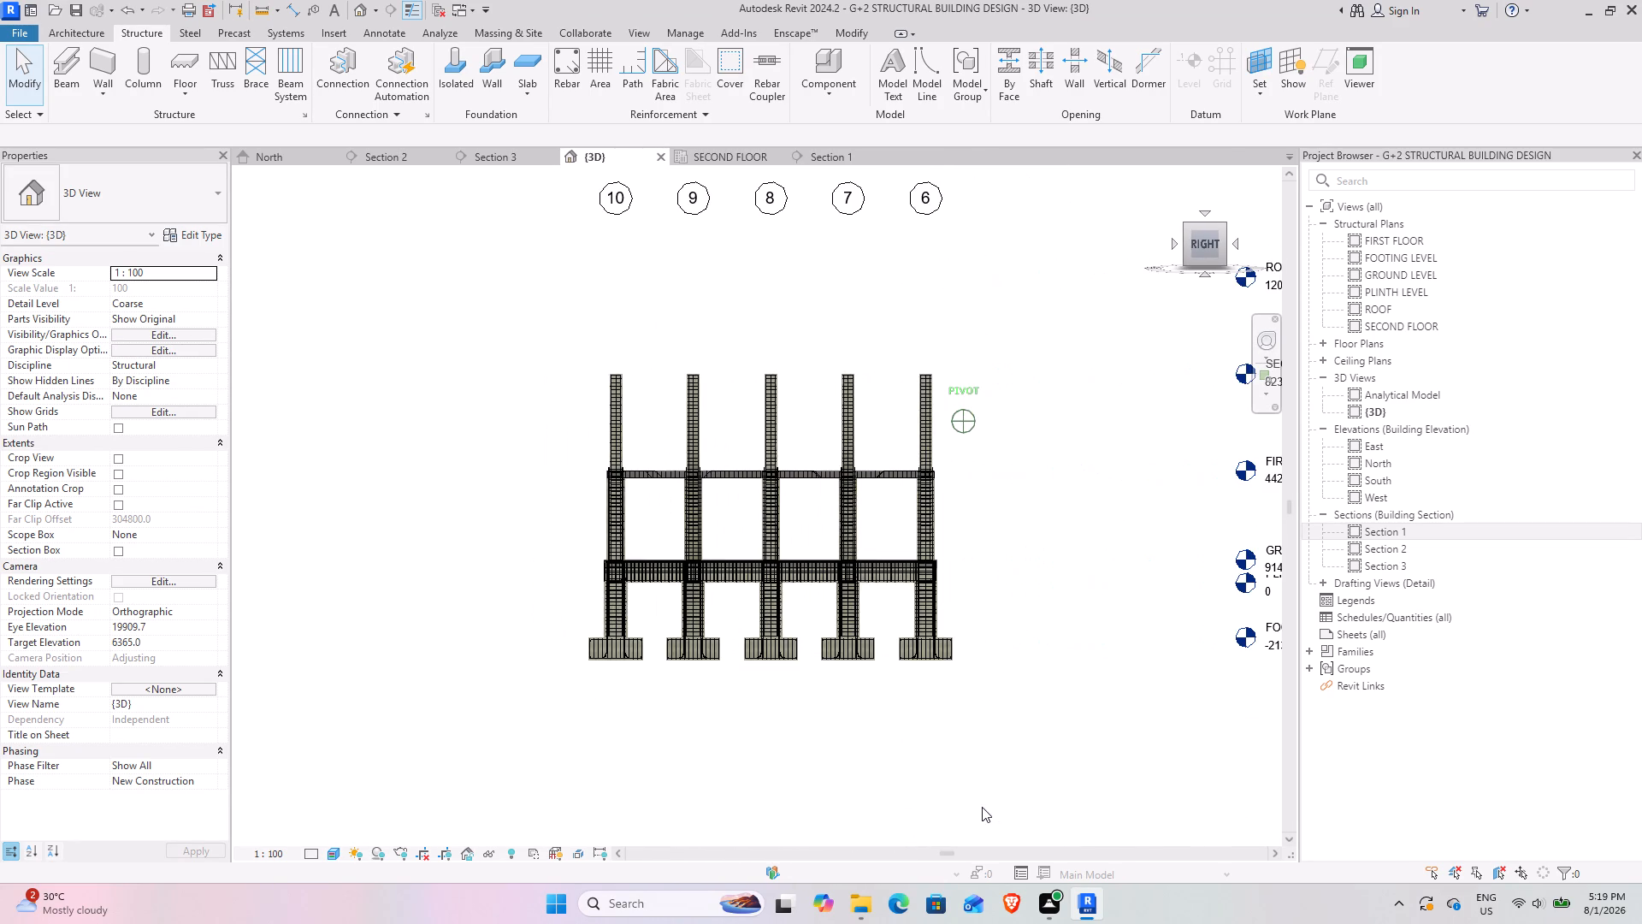
{"action": "left_click_drag", "start_coordinate": [982, 807], "coordinate": [989, 807]}
{"action": "scroll", "coordinate": [649, 400], "scroll_direction": "up", "scroll_amount": 9}
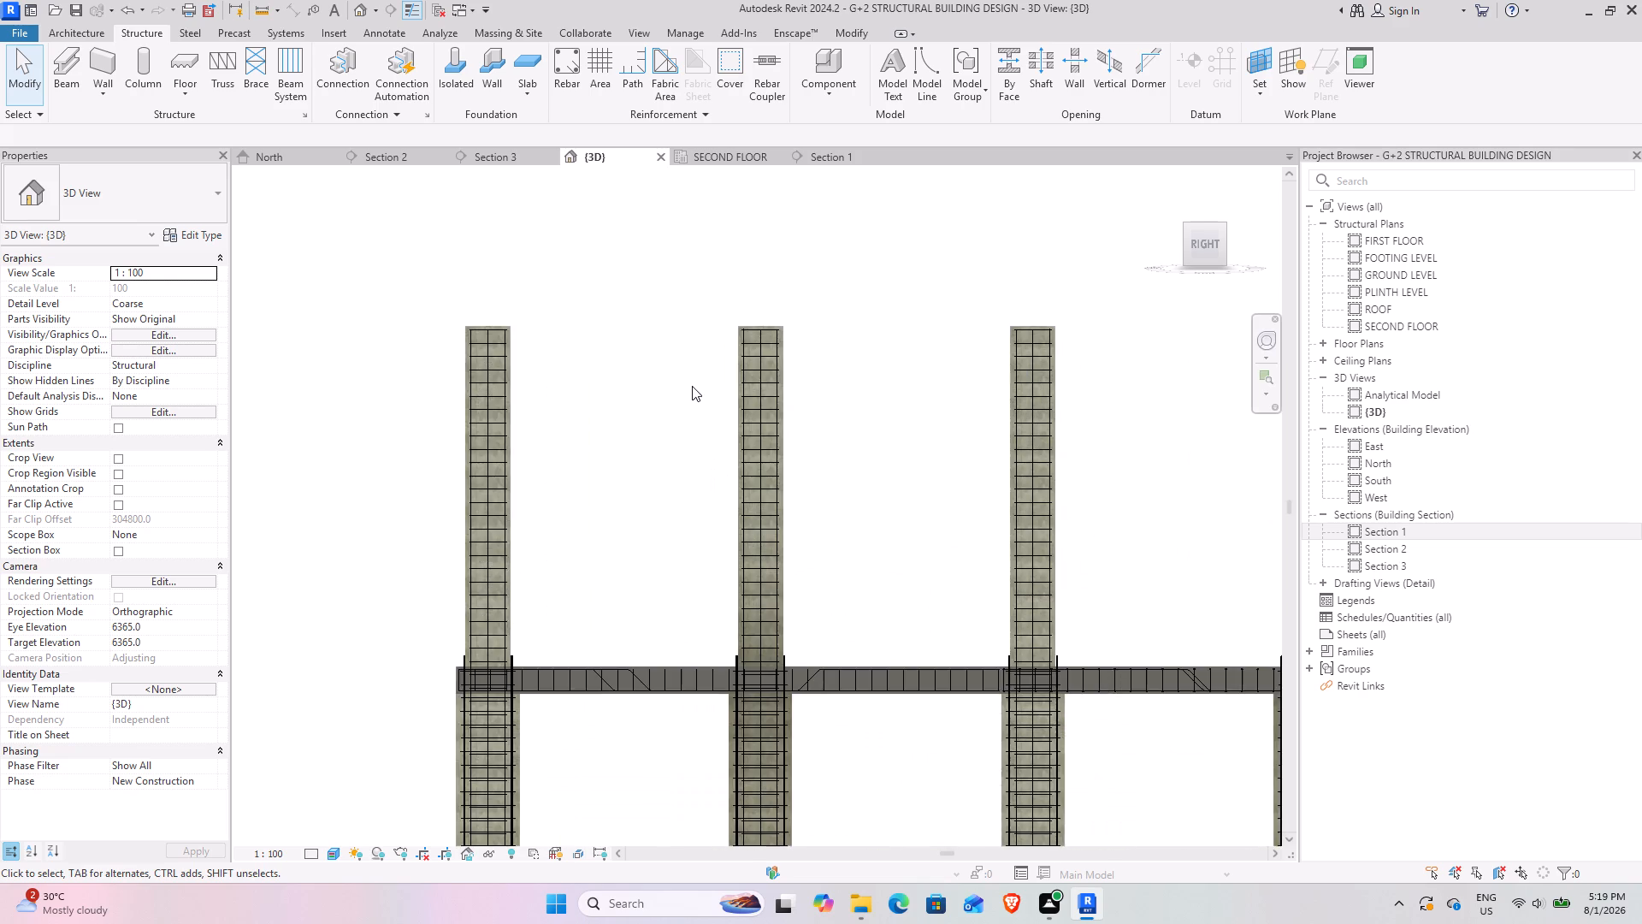
{"action": "scroll", "coordinate": [680, 569], "scroll_direction": "down", "scroll_amount": 4}
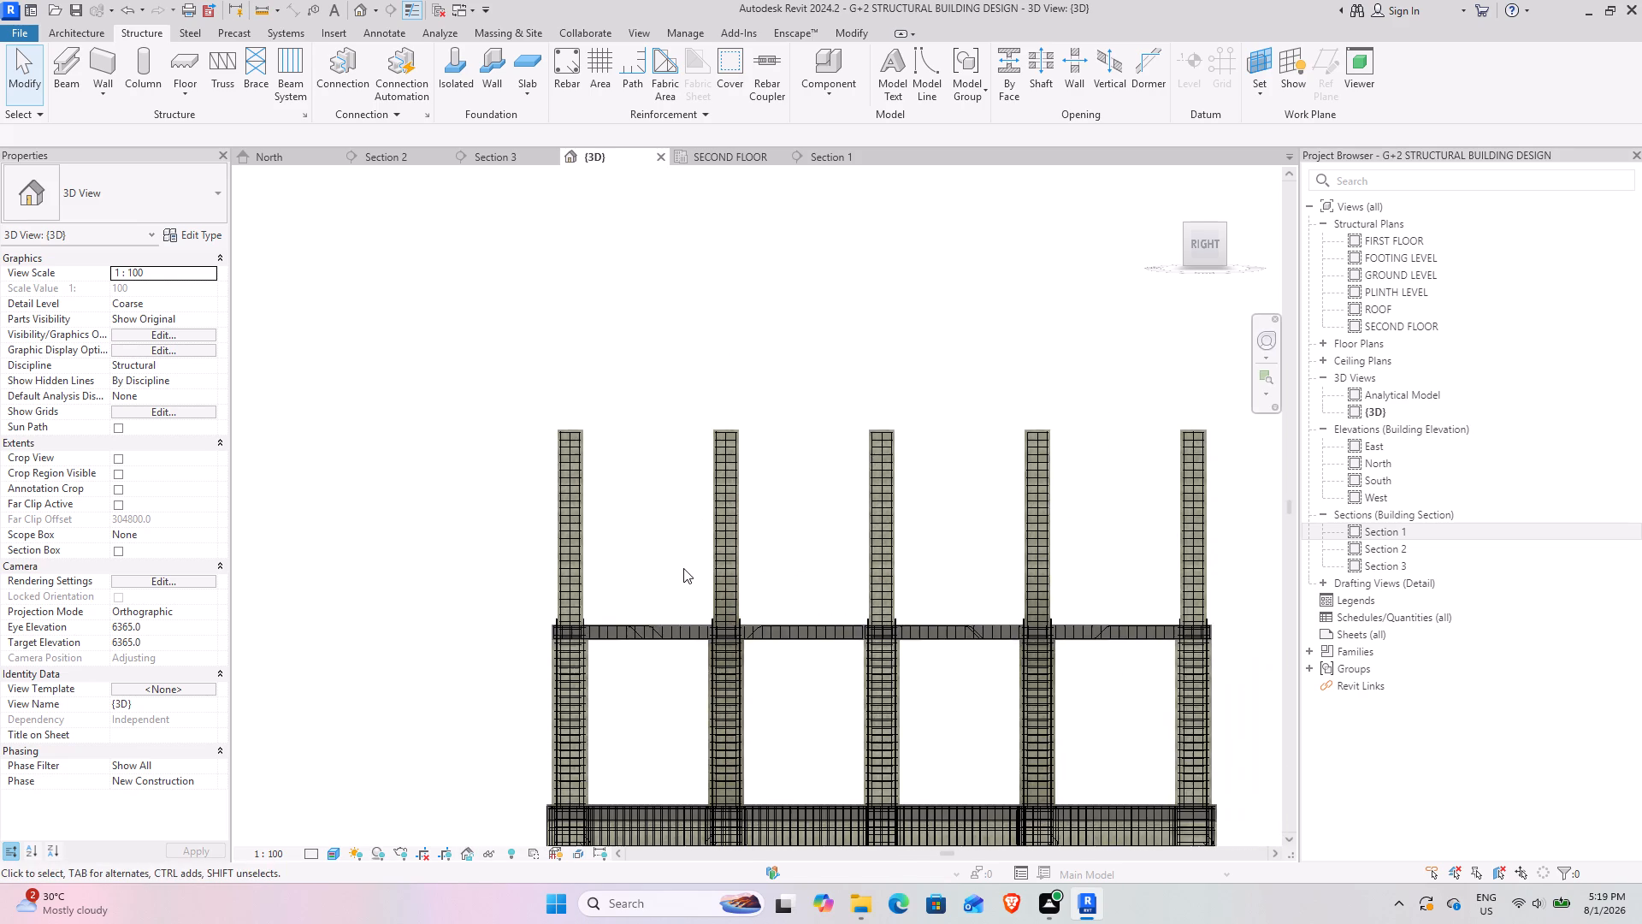
{"action": "middle_click_drag", "start_coordinate": [664, 655], "coordinate": [604, 477]}
{"action": "middle_click_drag", "start_coordinate": [593, 478], "coordinate": [604, 458]}
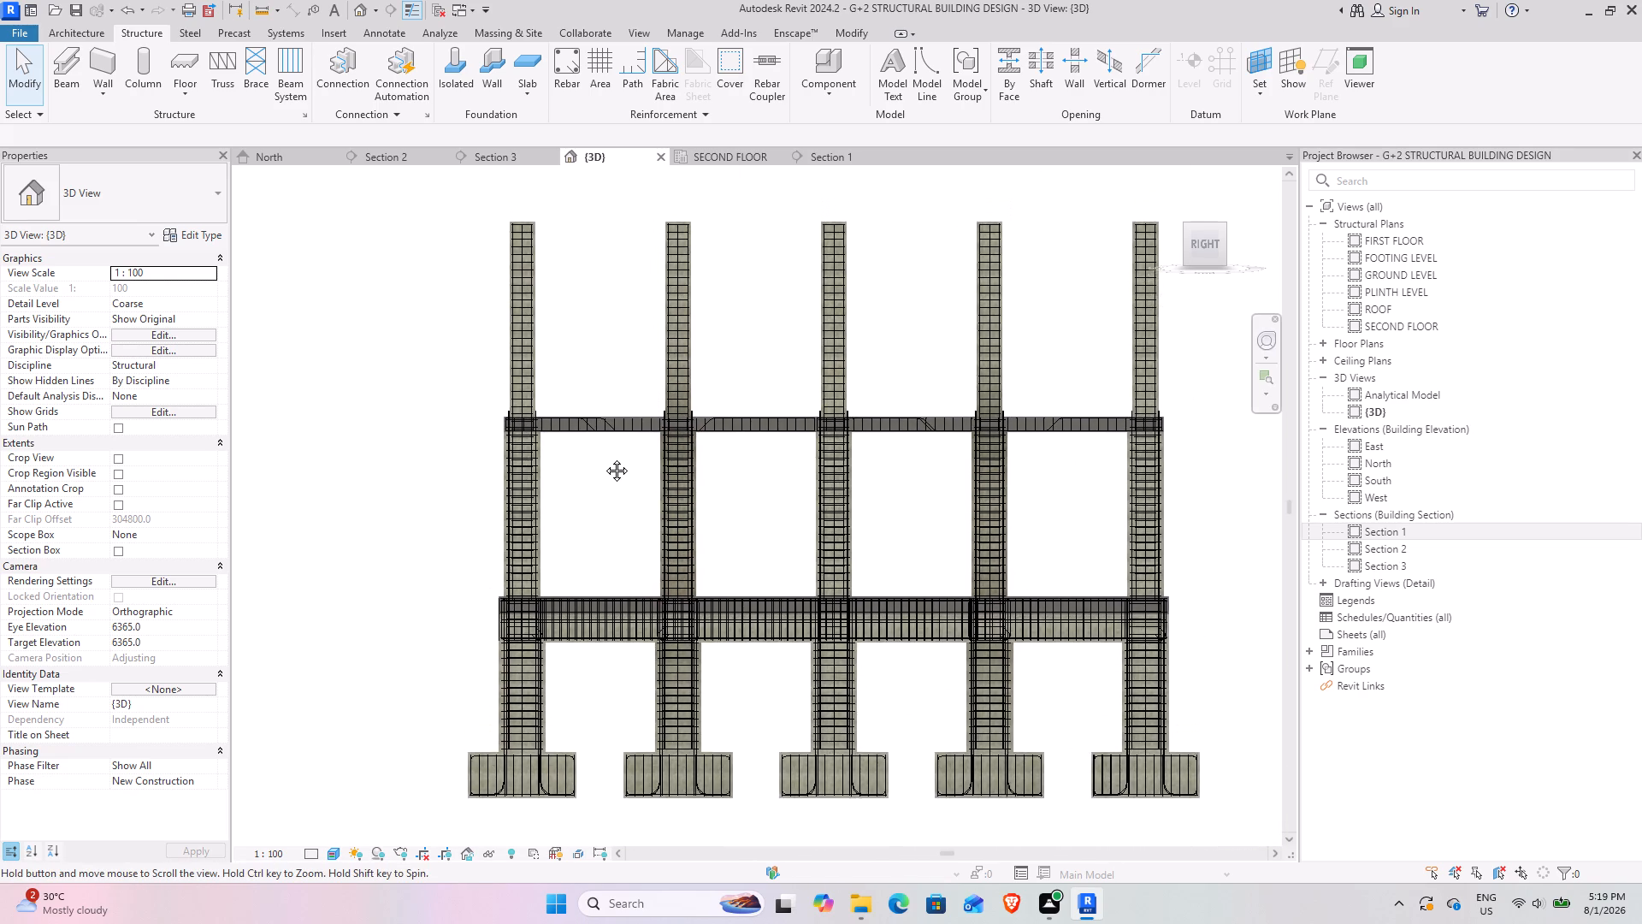
{"action": "middle_click_drag", "start_coordinate": [604, 458], "coordinate": [570, 600]}
{"action": "scroll", "coordinate": [614, 455], "scroll_direction": "down", "scroll_amount": 2}
{"action": "middle_click_drag", "start_coordinate": [679, 389], "coordinate": [659, 487]}
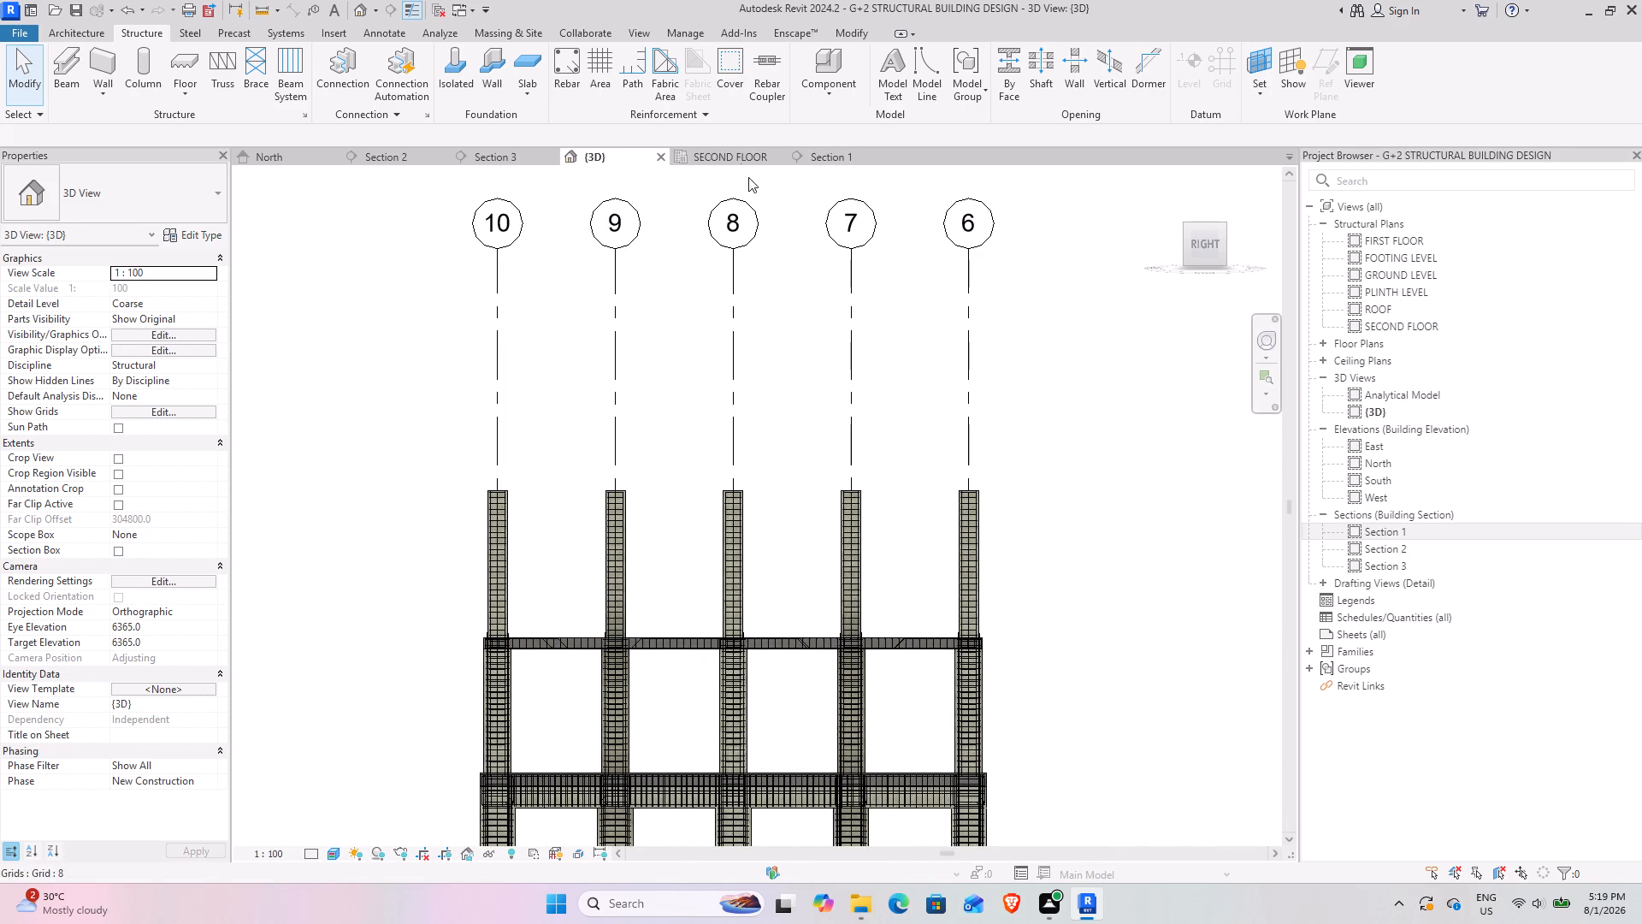
Examine the reinforced columns across the grid in the SECOND FLOOR structural plan.
{"action": "left_click", "coordinate": [735, 152]}
{"action": "scroll", "coordinate": [669, 494], "scroll_direction": "down", "scroll_amount": 18}
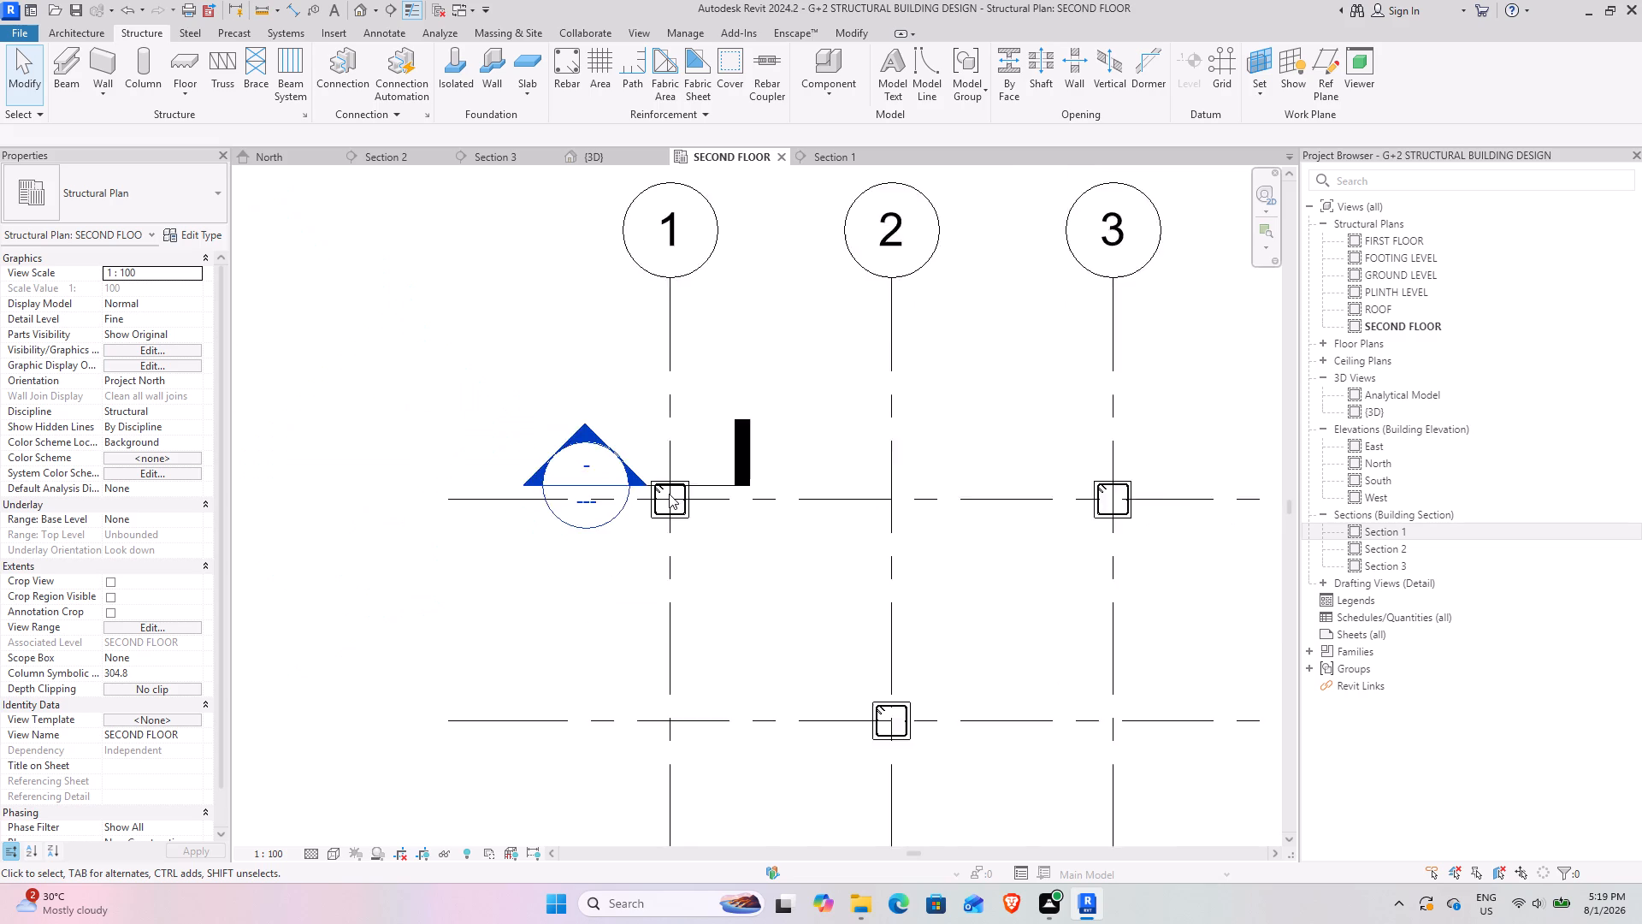
{"action": "scroll", "coordinate": [669, 494], "scroll_direction": "down", "scroll_amount": 10}
{"action": "middle_click_drag", "start_coordinate": [709, 533], "coordinate": [625, 406]}
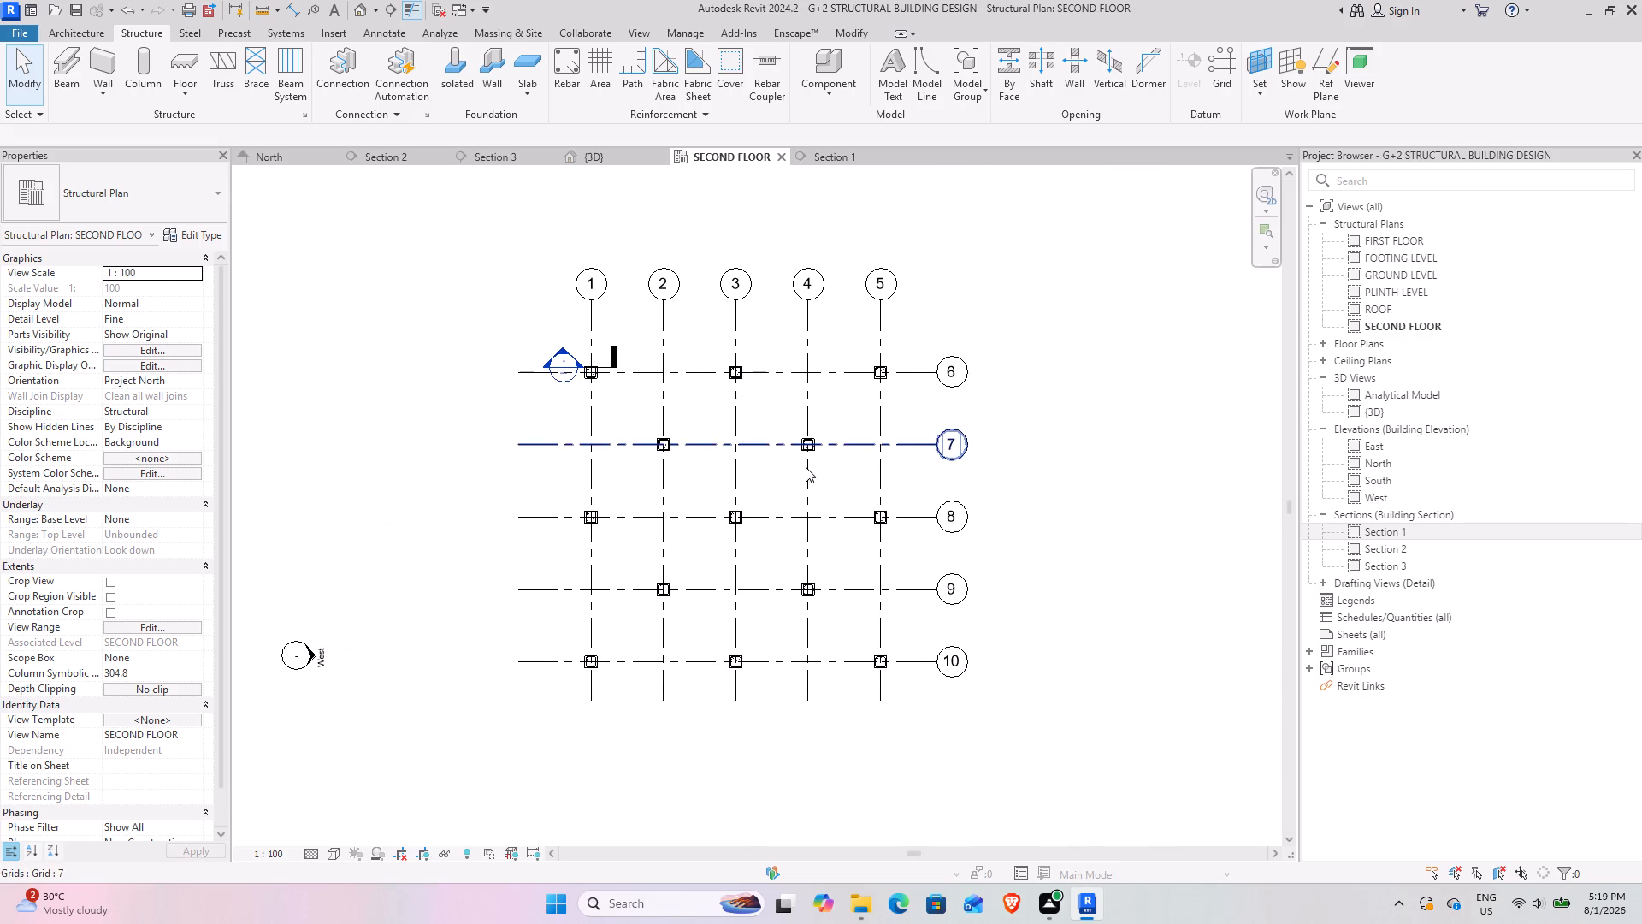
{"action": "scroll", "coordinate": [522, 388], "scroll_direction": "up", "scroll_amount": 4}
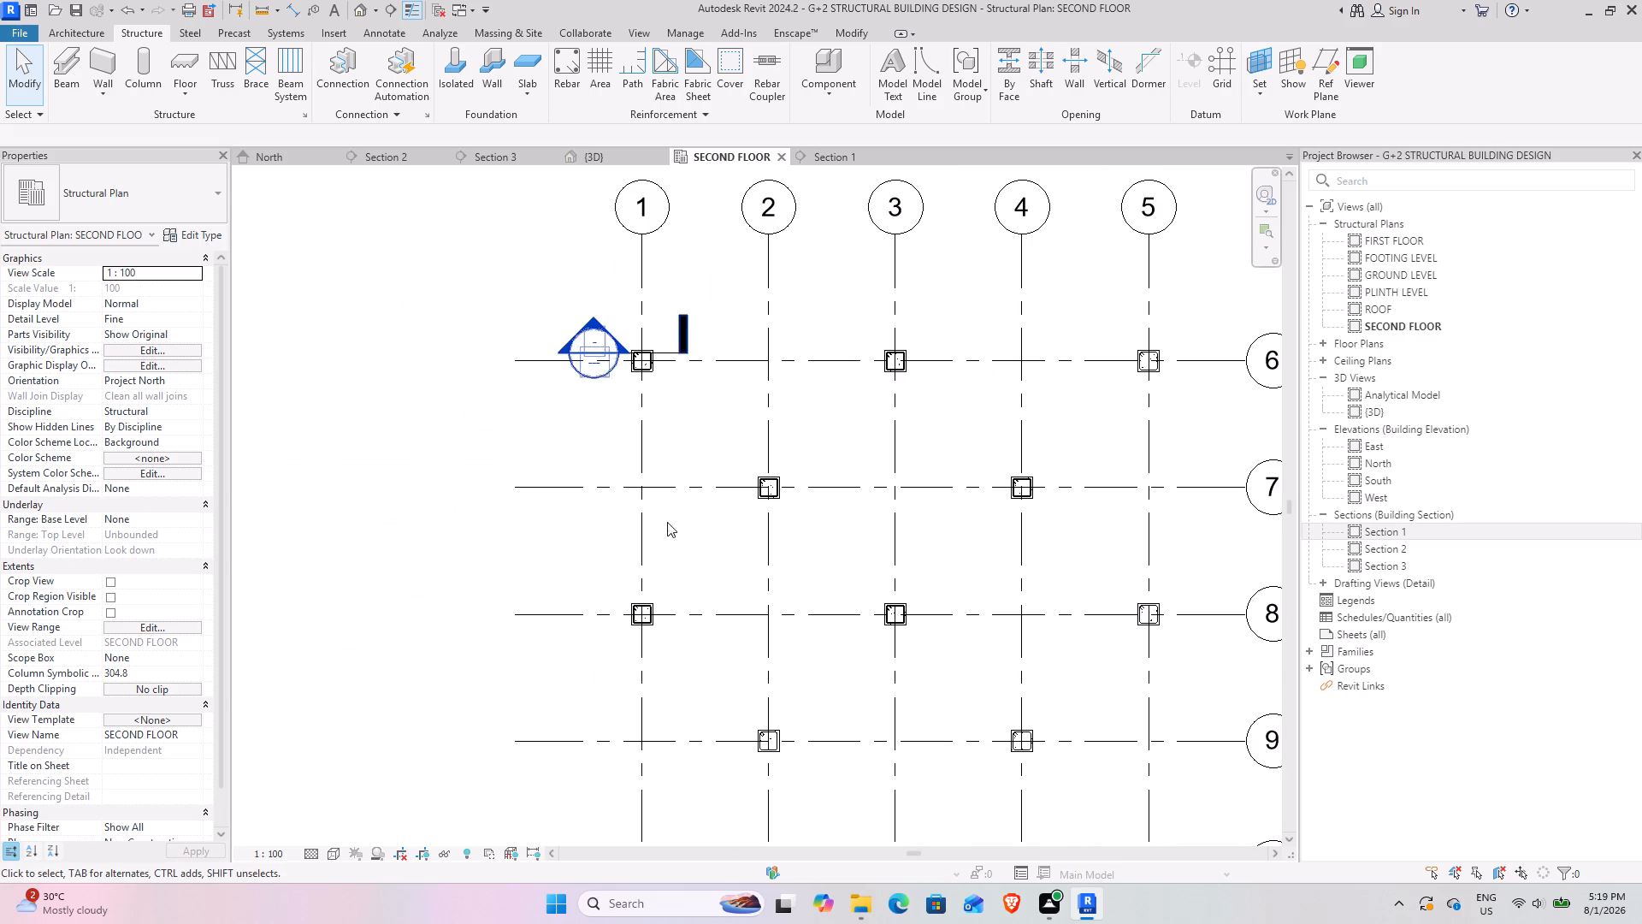
{"action": "scroll", "coordinate": [535, 399], "scroll_direction": "up", "scroll_amount": 4}
{"action": "middle_click_drag", "start_coordinate": [662, 323], "coordinate": [427, 206]}
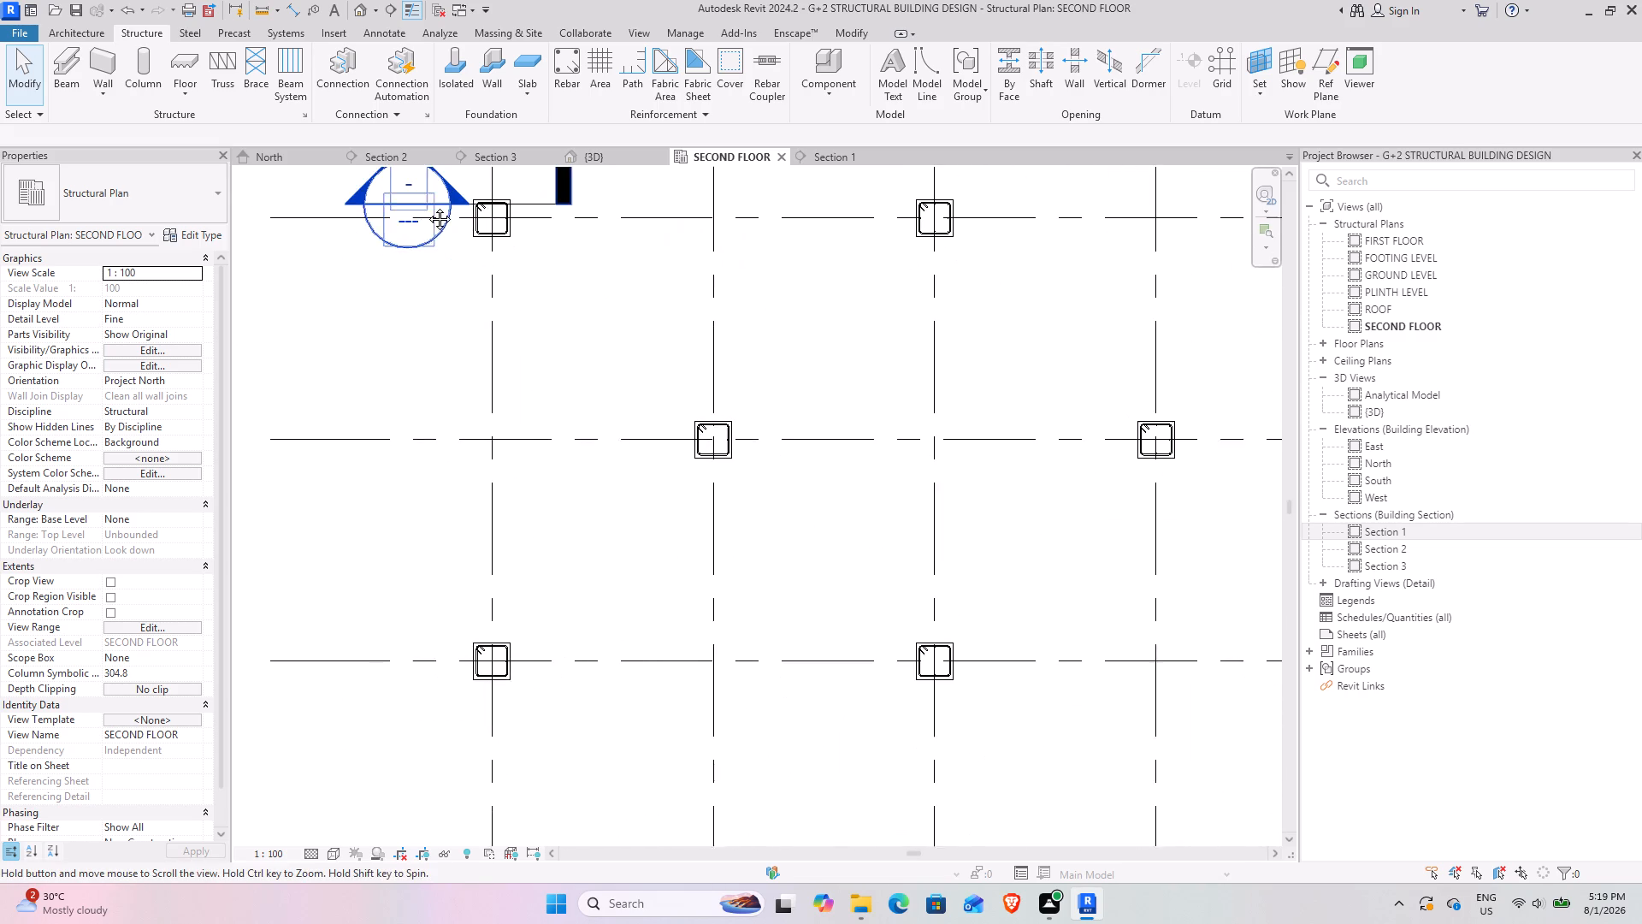
{"action": "middle_click_drag", "start_coordinate": [427, 206], "coordinate": [426, 206]}
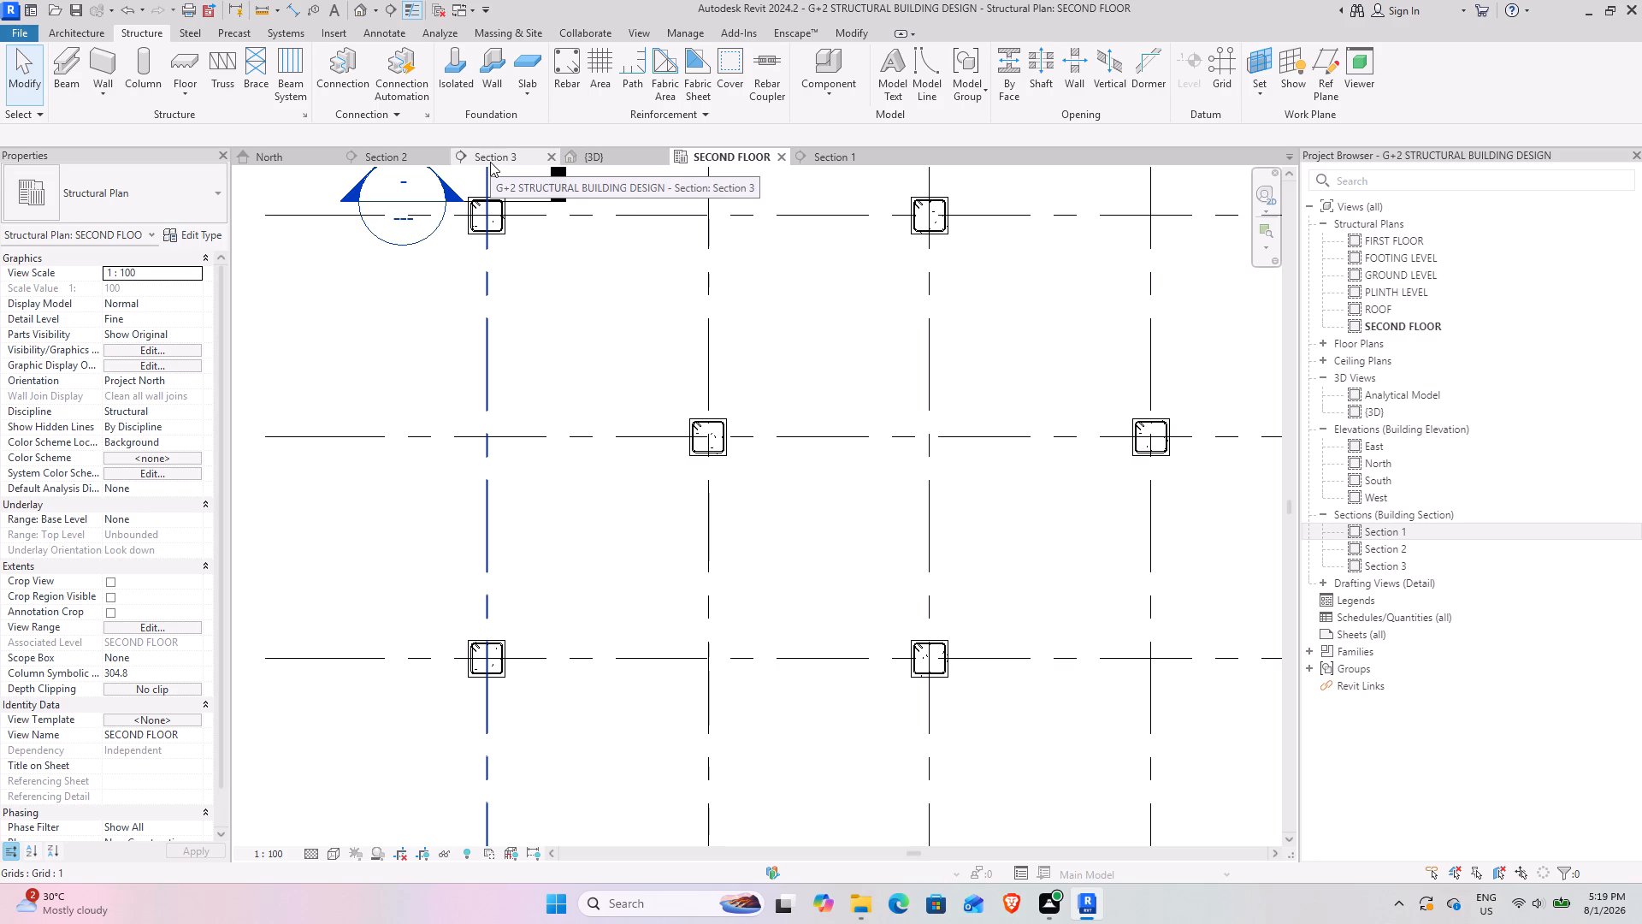
In Section 3, extend the crop region's upper boundary beyond the tops of the top-storey columns.
{"action": "left_click", "coordinate": [490, 162]}
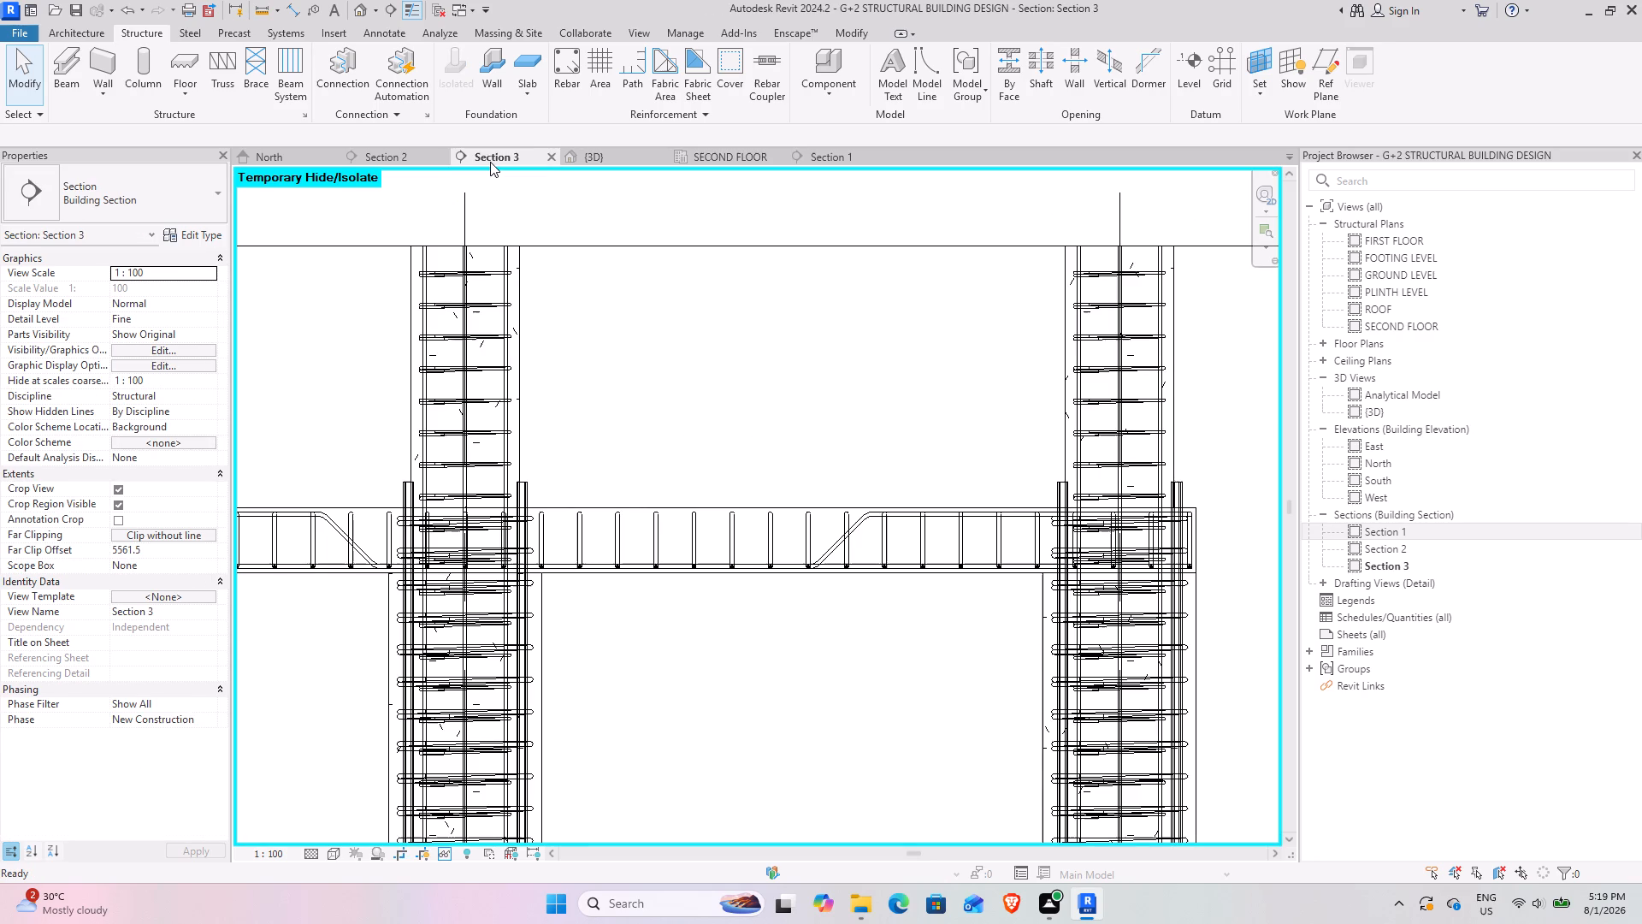
{"action": "scroll", "coordinate": [528, 386], "scroll_direction": "down", "scroll_amount": 10}
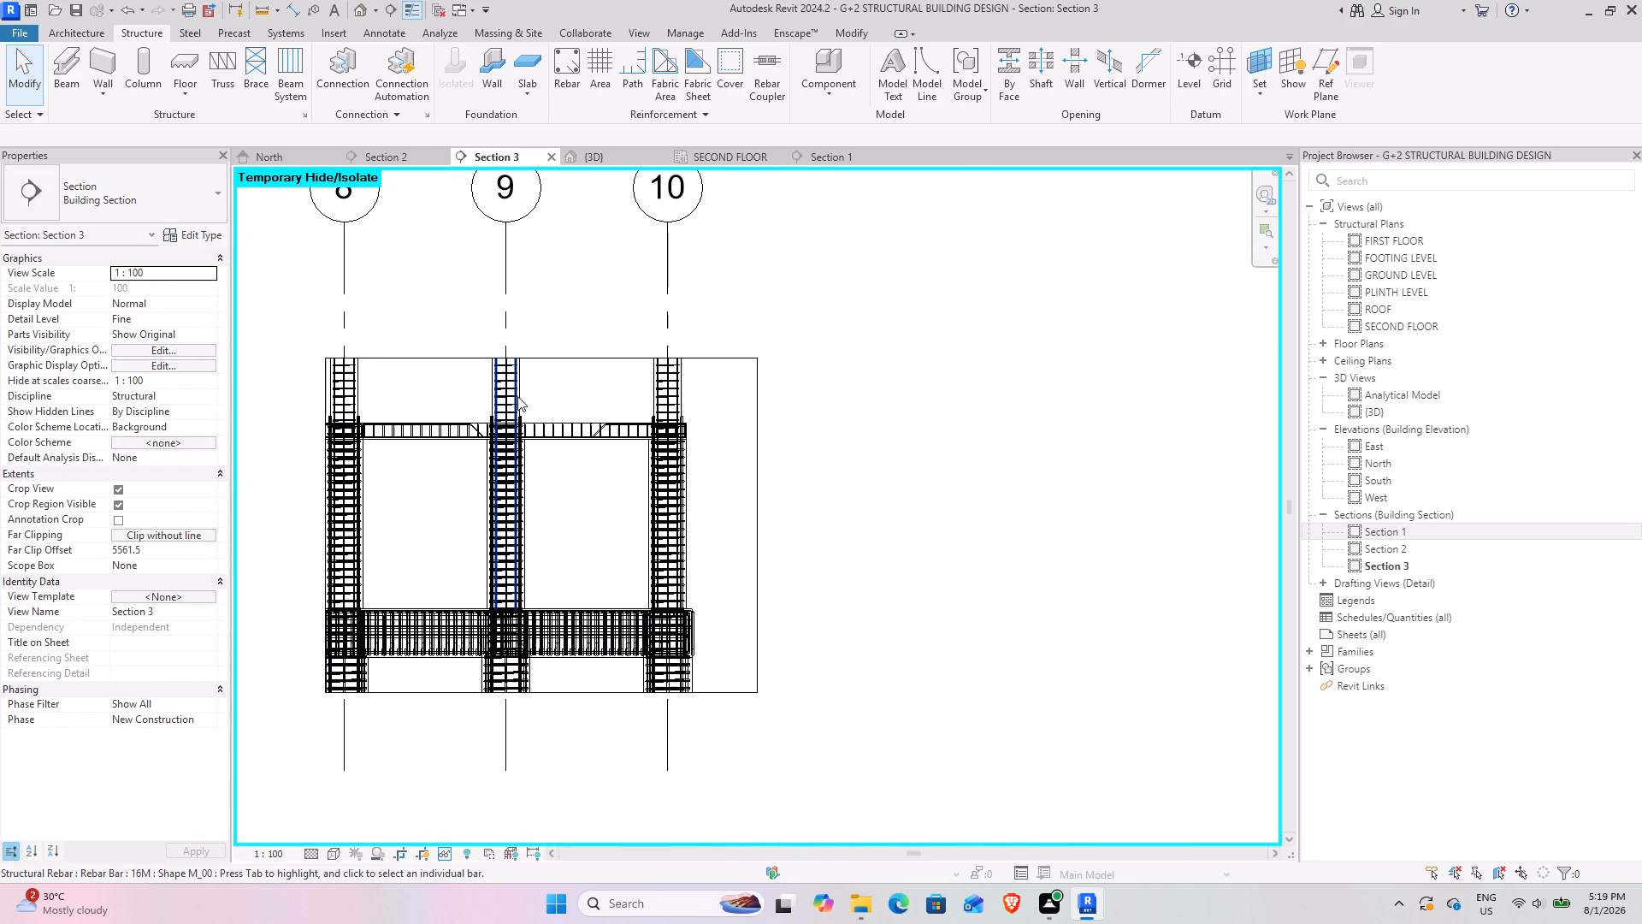
{"action": "middle_click_drag", "start_coordinate": [536, 479], "coordinate": [561, 436]}
{"action": "left_click", "coordinate": [580, 311]}
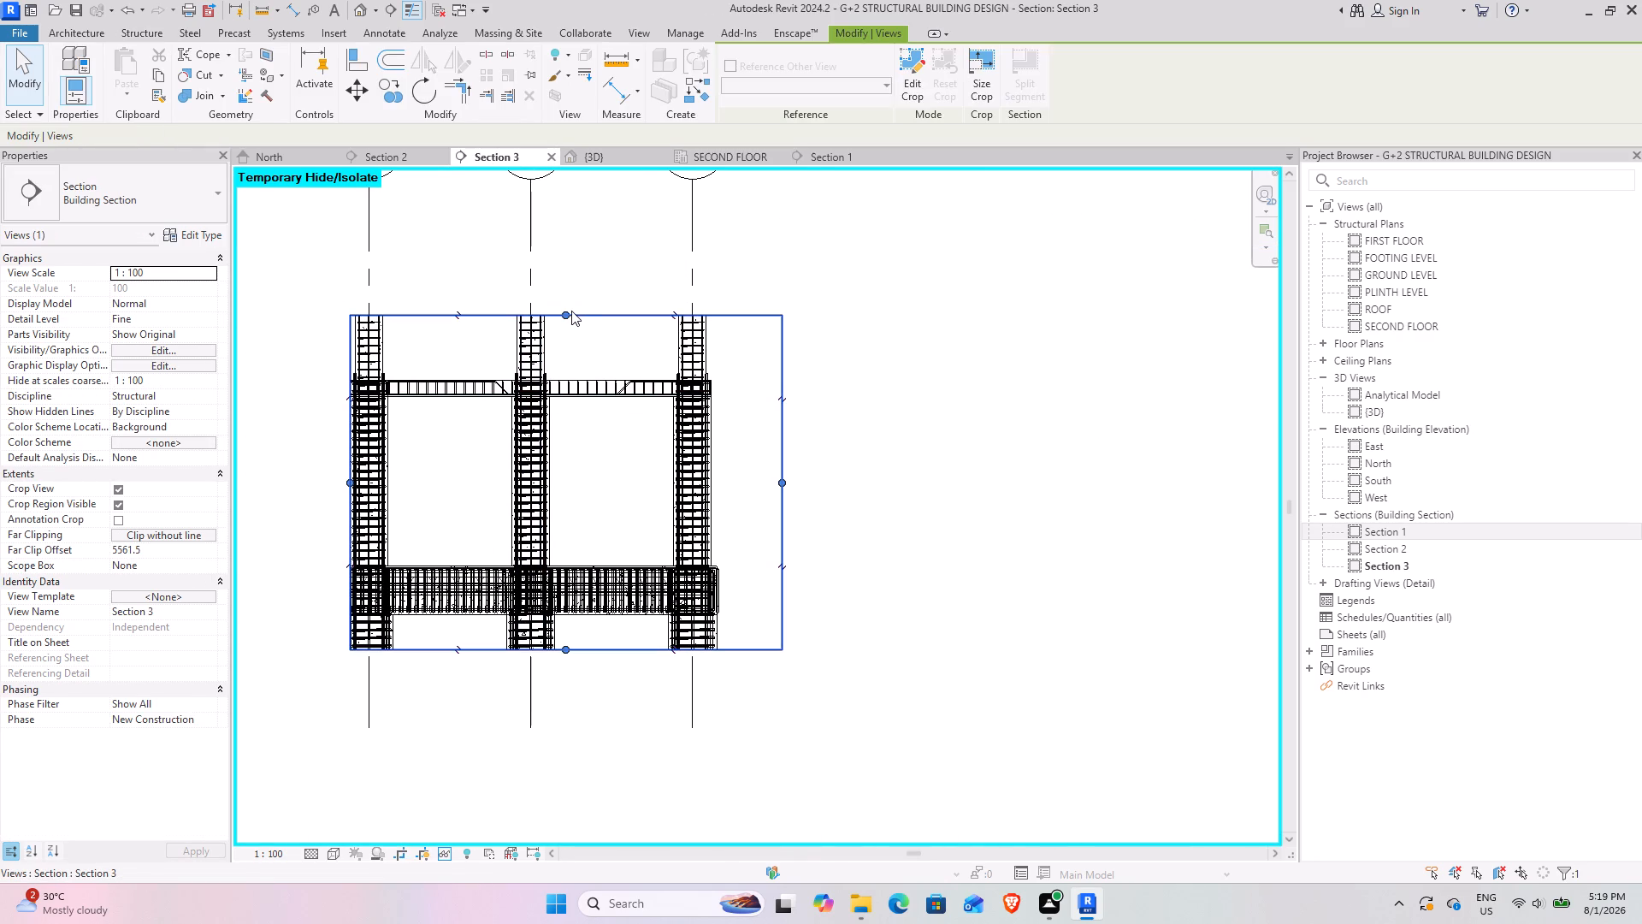
{"action": "left_click_drag", "start_coordinate": [565, 311], "coordinate": [562, 199]}
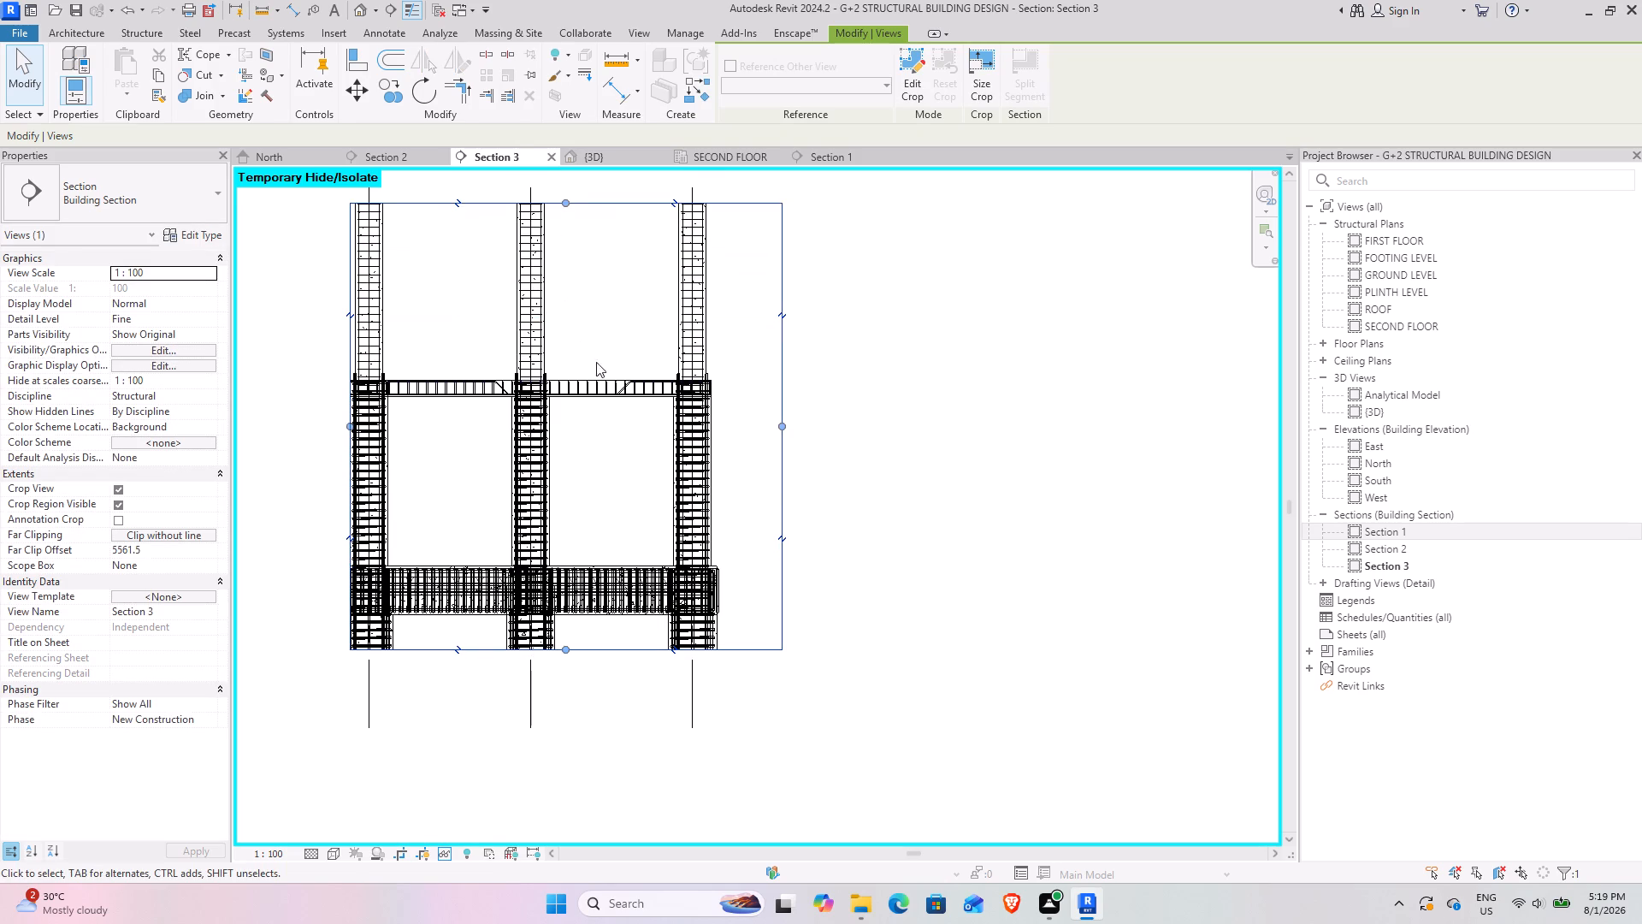
{"action": "scroll", "coordinate": [610, 374], "scroll_direction": "down", "scroll_amount": 3}
{"action": "middle_click_drag", "start_coordinate": [592, 342], "coordinate": [662, 619]}
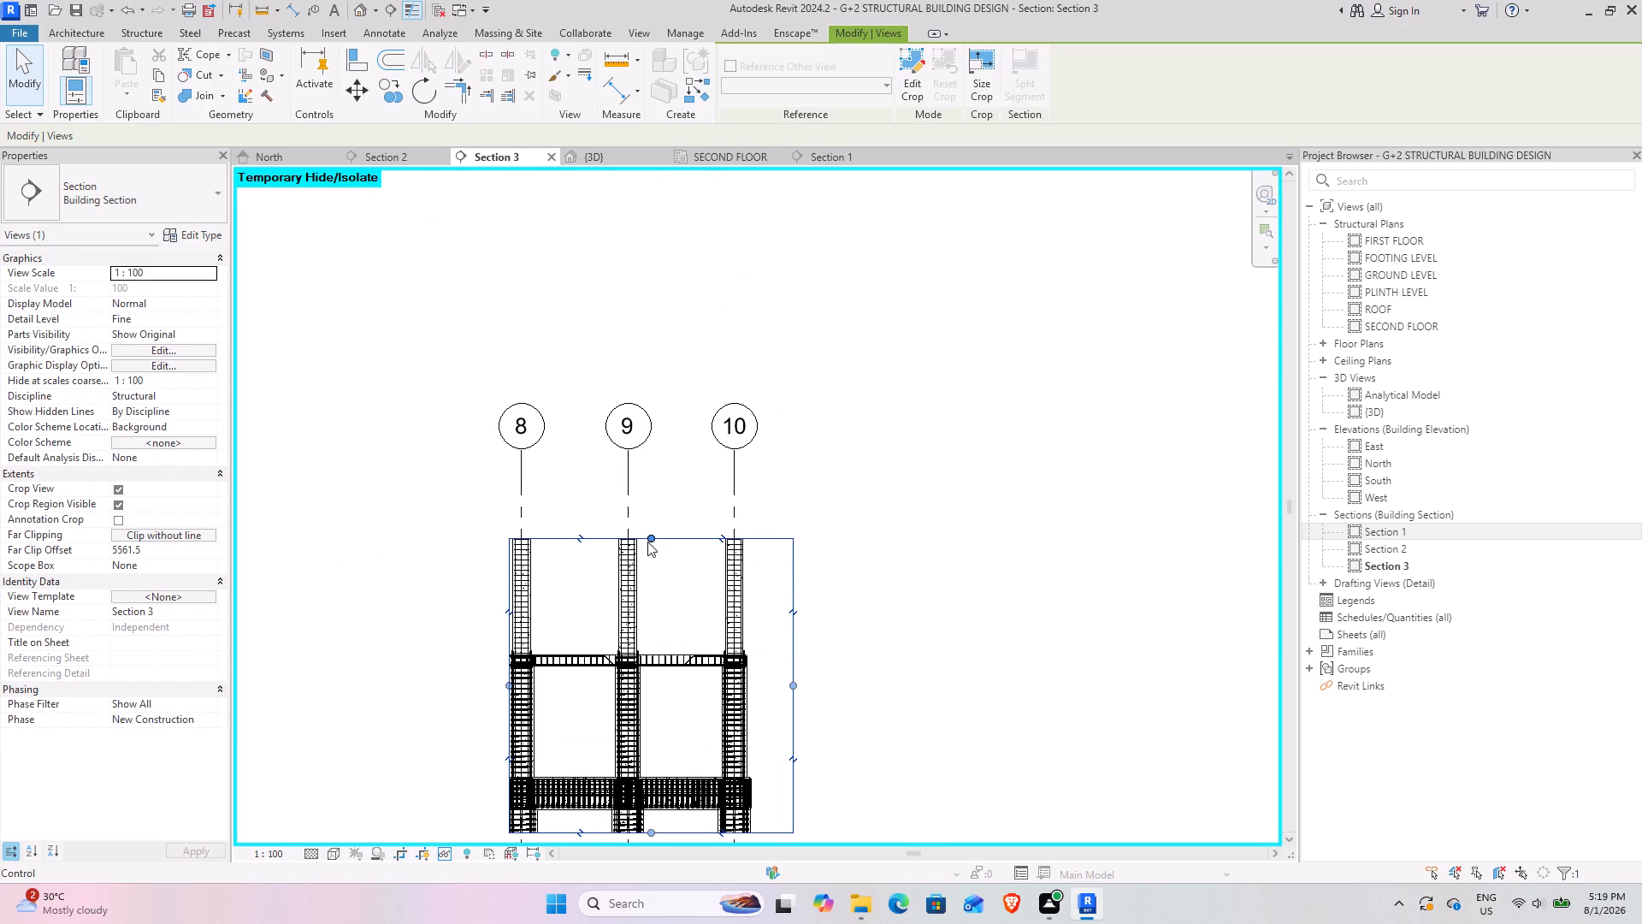
{"action": "left_click_drag", "start_coordinate": [647, 542], "coordinate": [637, 467]}
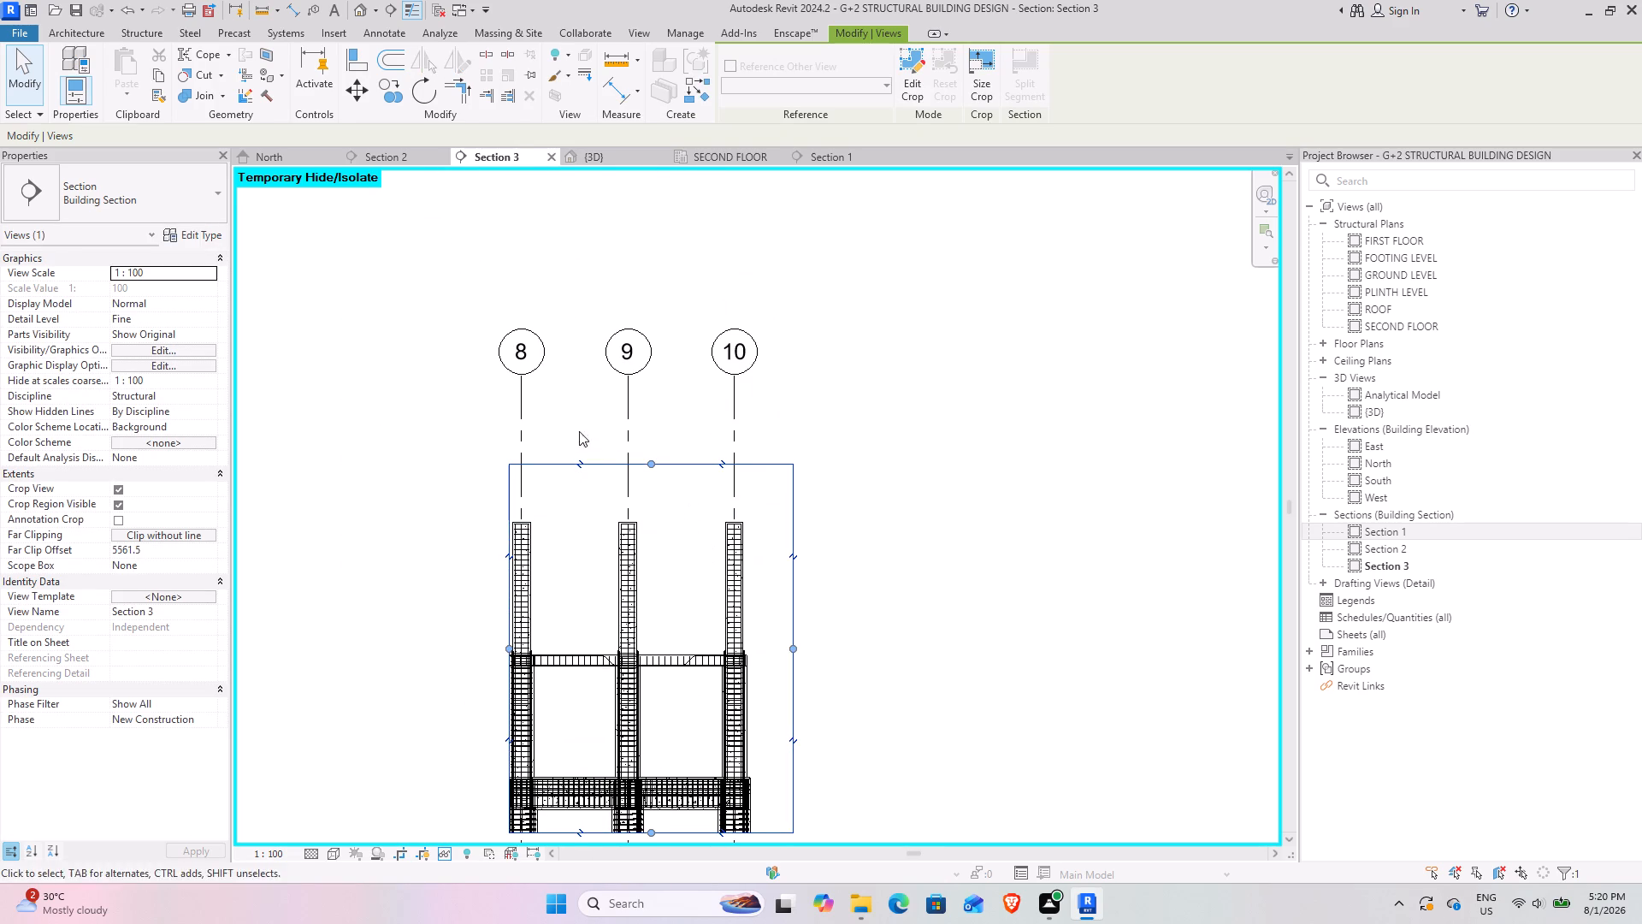
In Section 2, extend the crop region's upper boundary beyond the top of the top-storey column on grid 4.
{"action": "left_click", "coordinate": [394, 155]}
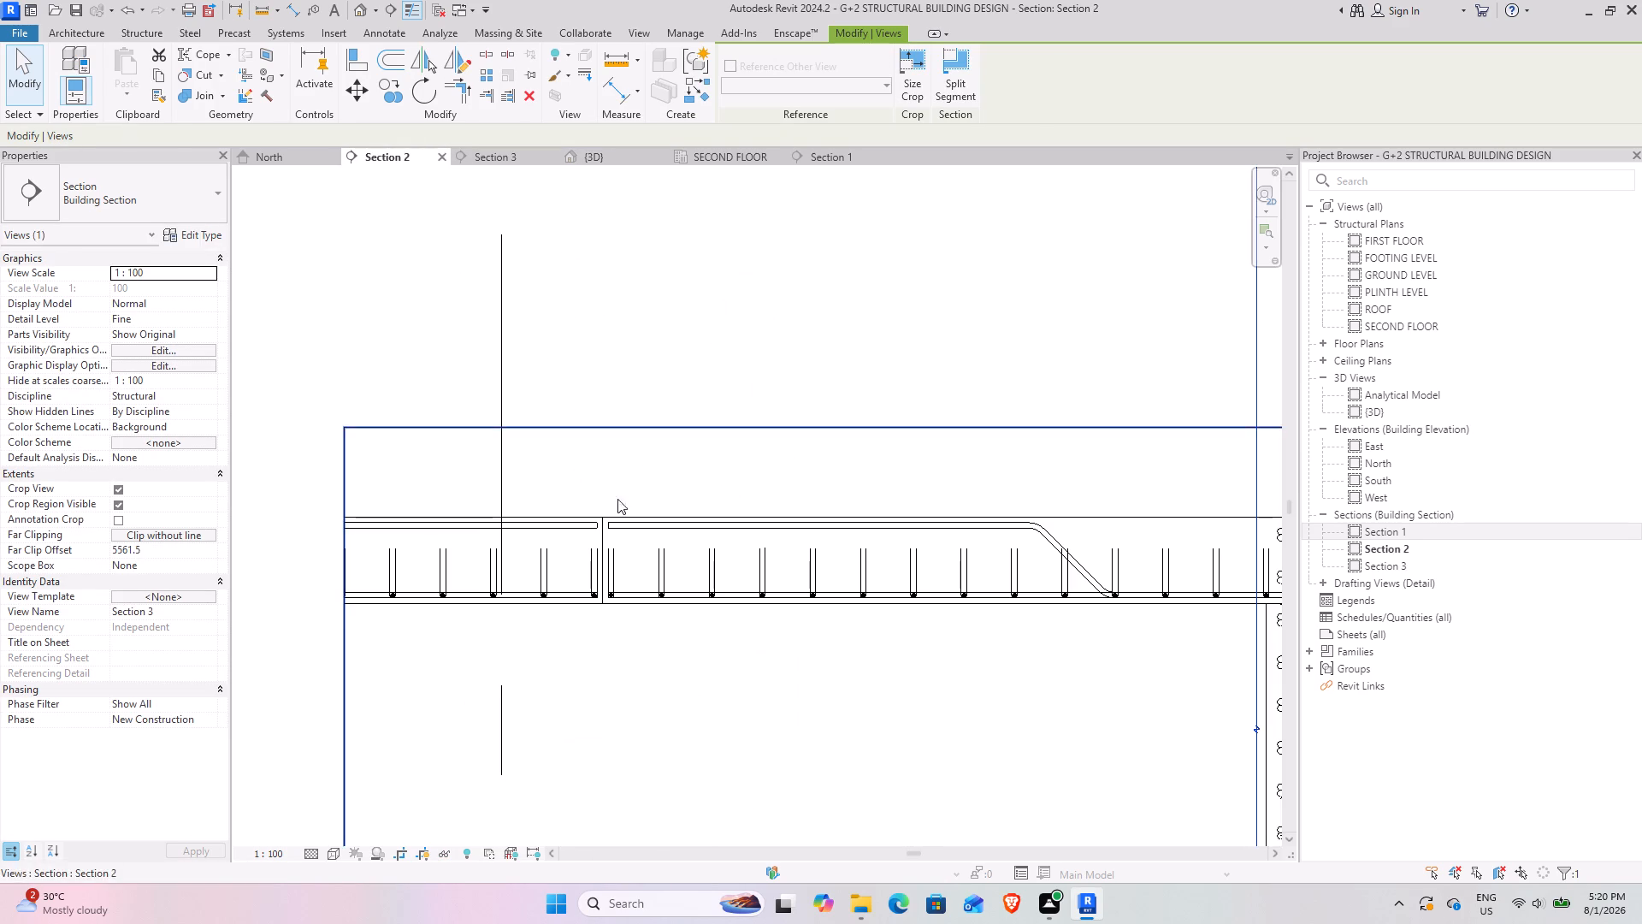
{"action": "scroll", "coordinate": [651, 553], "scroll_direction": "down", "scroll_amount": 8}
{"action": "left_click", "coordinate": [727, 510]}
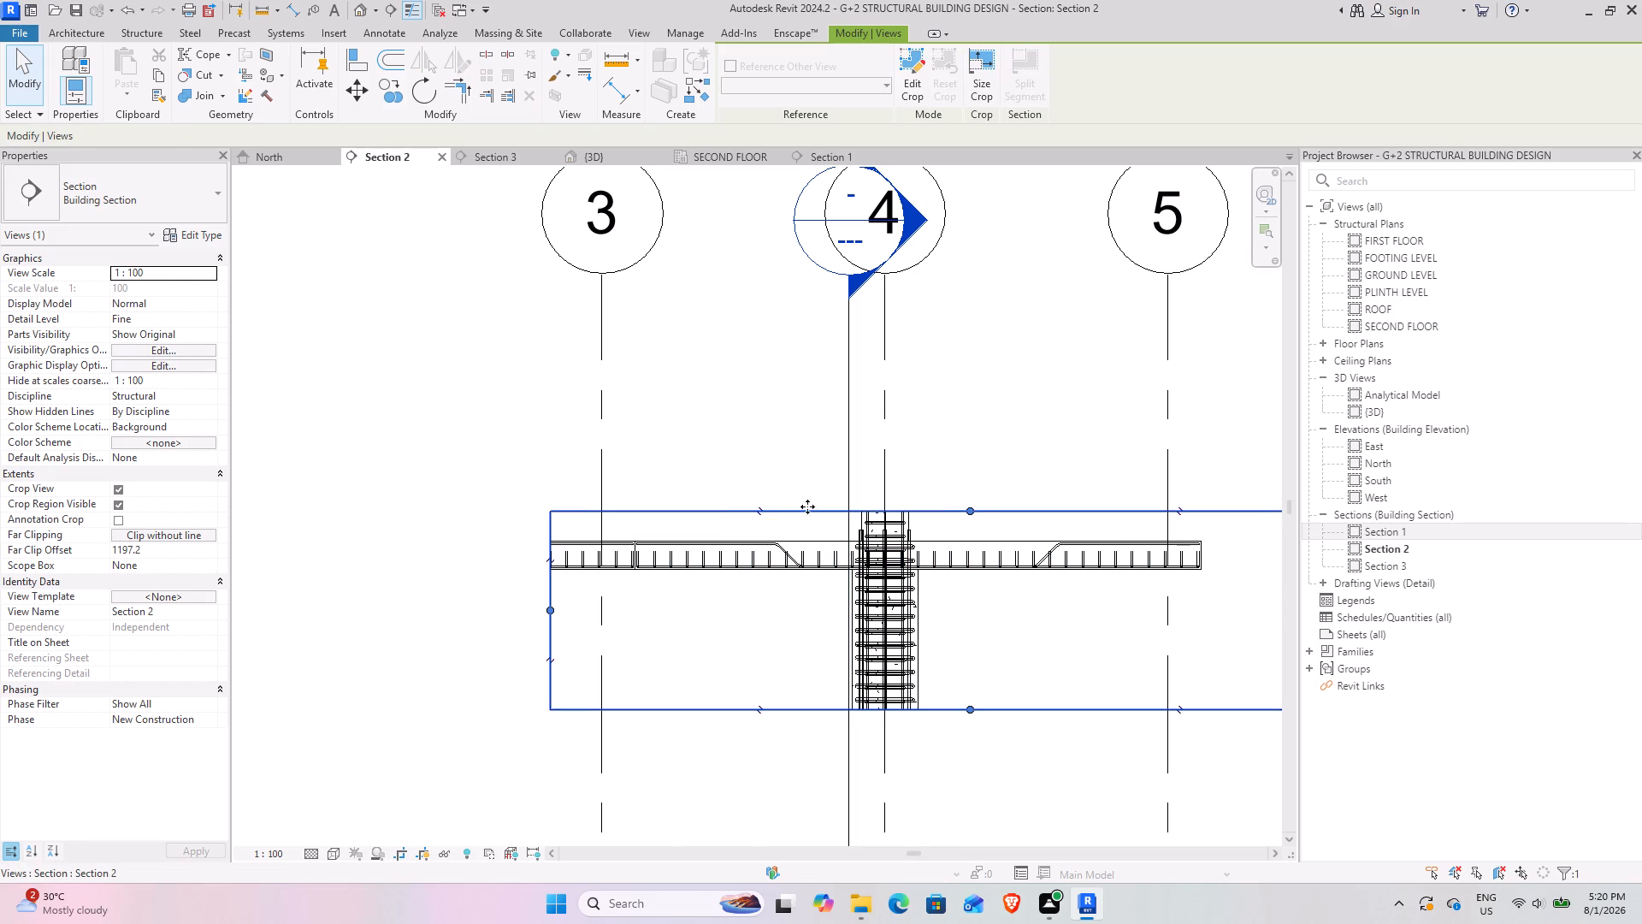
{"action": "left_click_drag", "start_coordinate": [971, 512], "coordinate": [903, 246]}
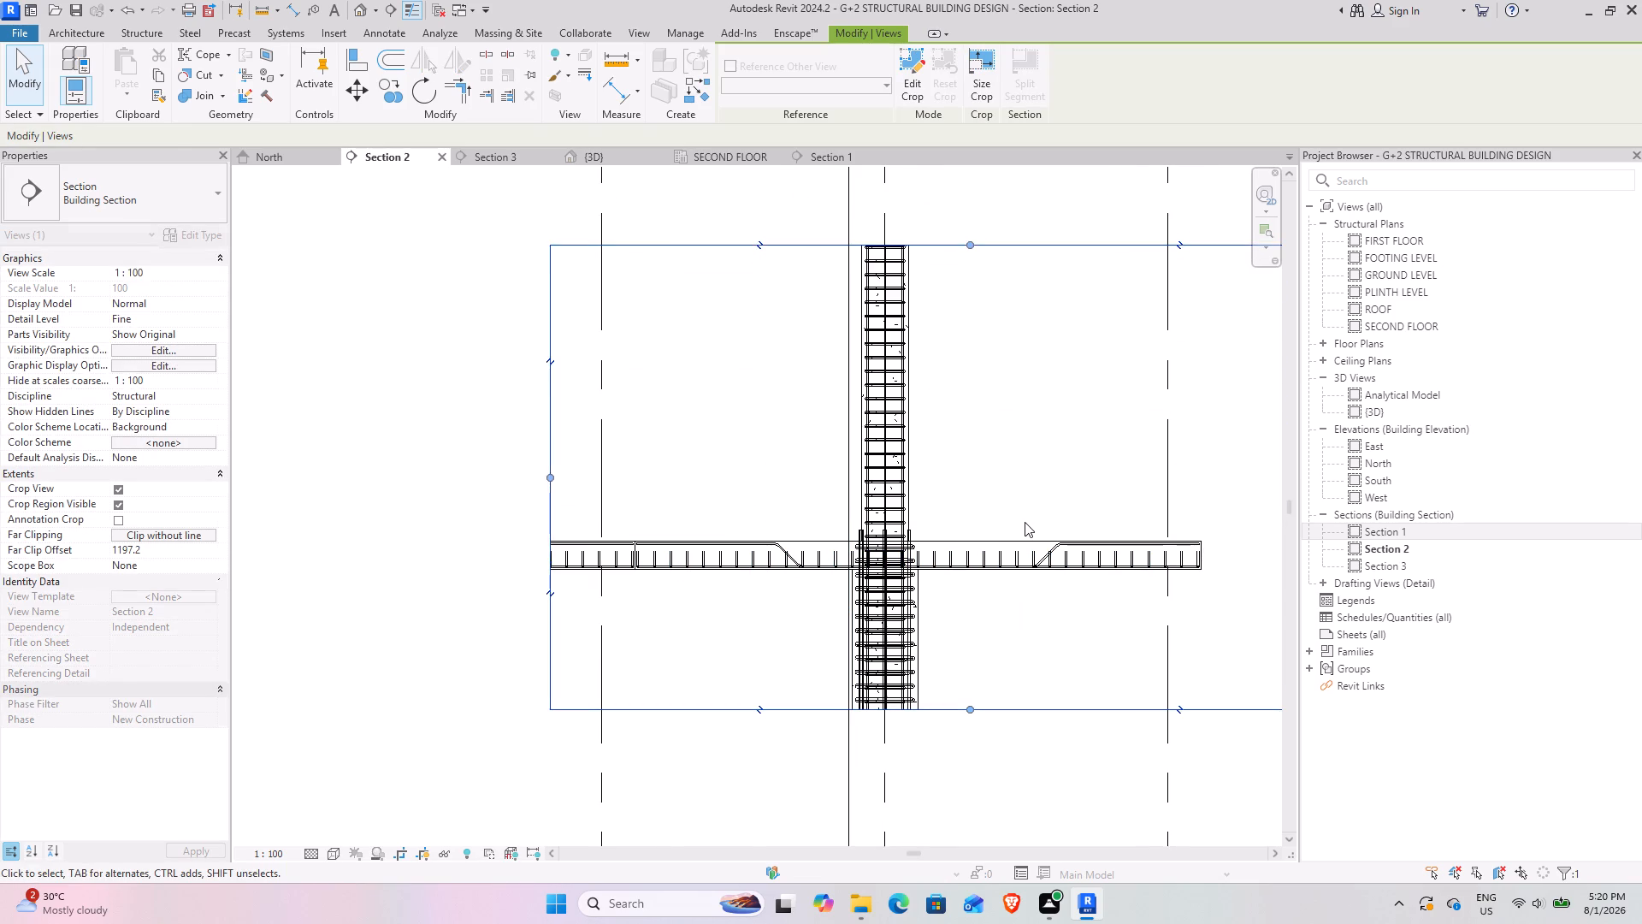
{"action": "scroll", "coordinate": [1025, 522], "scroll_direction": "down", "scroll_amount": 5}
{"action": "middle_click_drag", "start_coordinate": [1017, 467], "coordinate": [872, 589]}
{"action": "left_click_drag", "start_coordinate": [848, 503], "coordinate": [845, 353]}
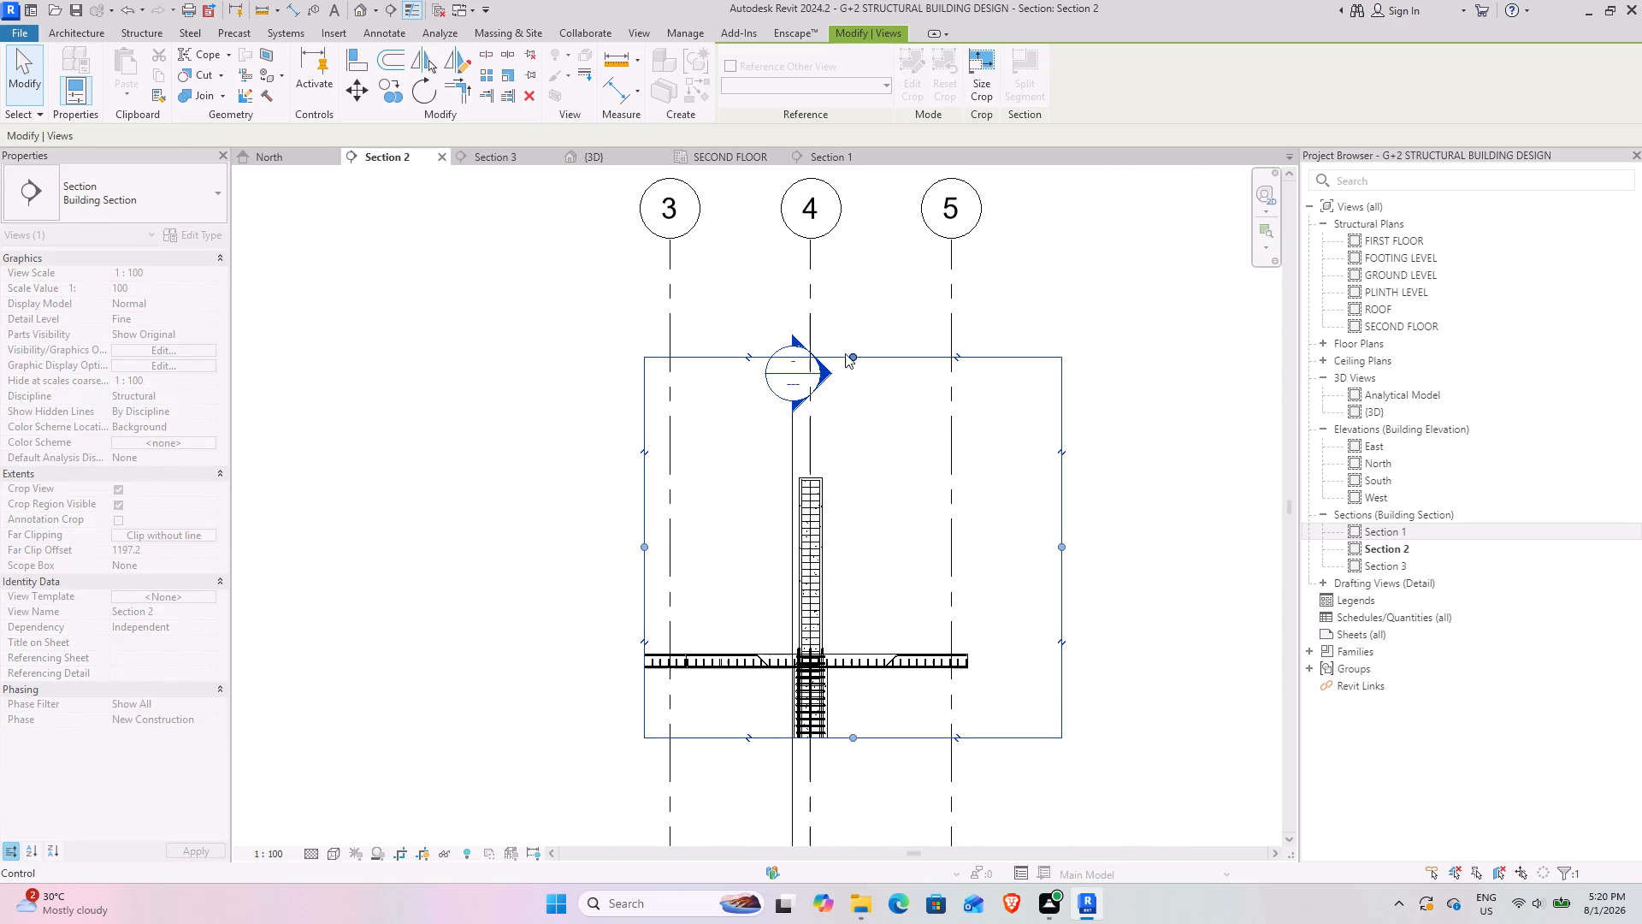
{"action": "scroll", "coordinate": [859, 467], "scroll_direction": "down", "scroll_amount": 2}
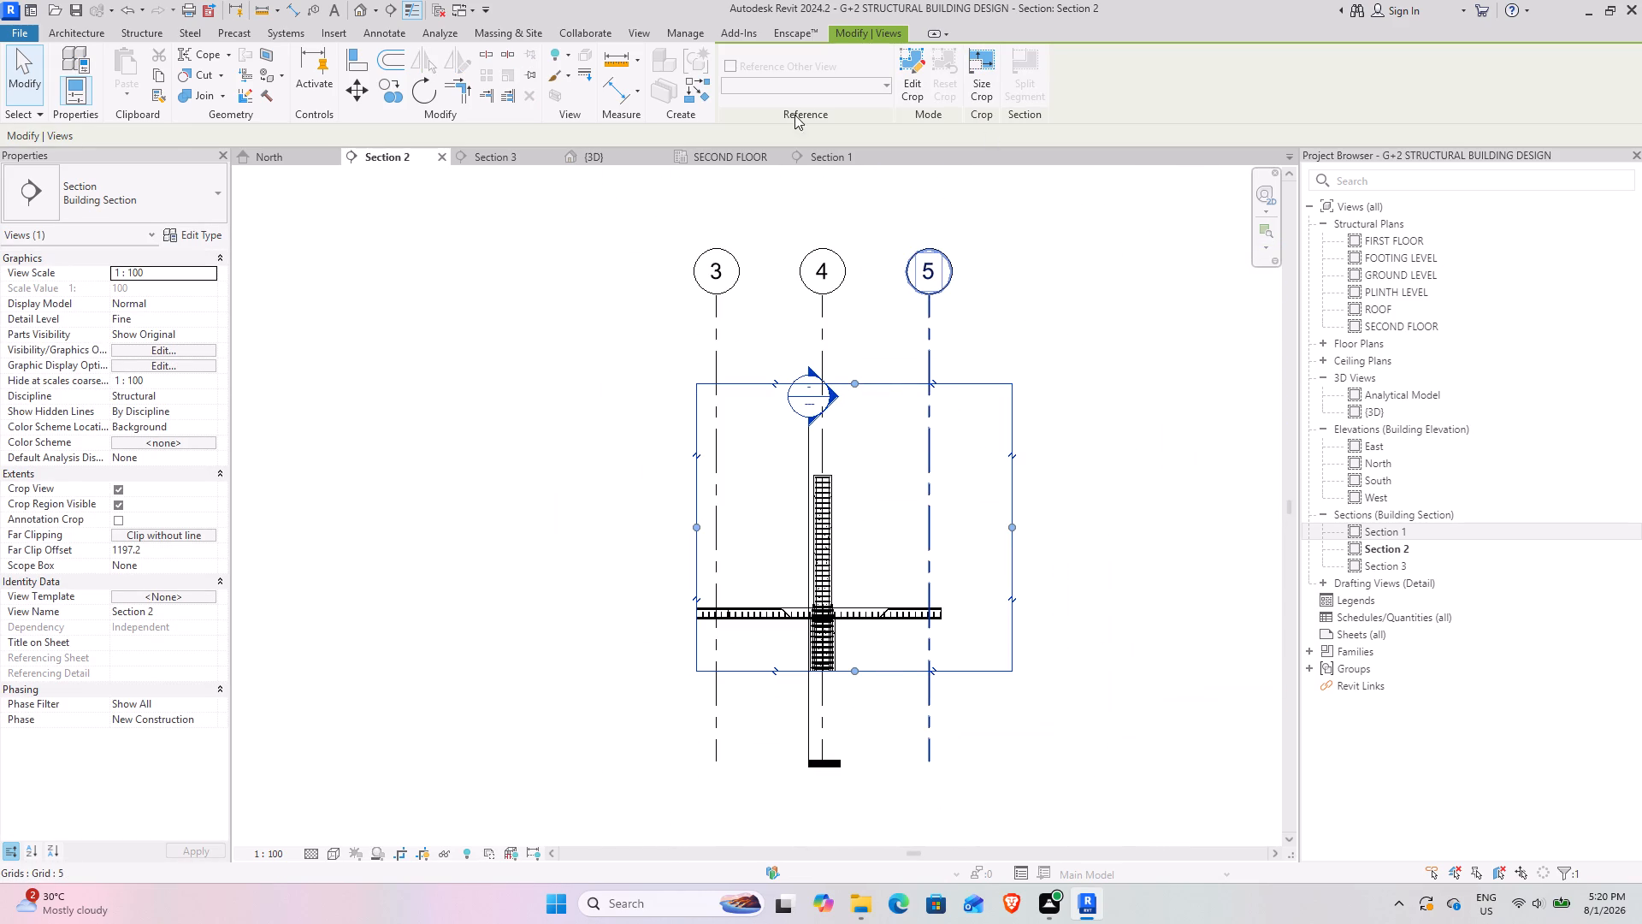
In the SECOND FLOOR structural plan, start a structural floor and duplicate the 1' slab type as 8" slab.
{"action": "left_click", "coordinate": [826, 153]}
{"action": "left_click", "coordinate": [737, 151]}
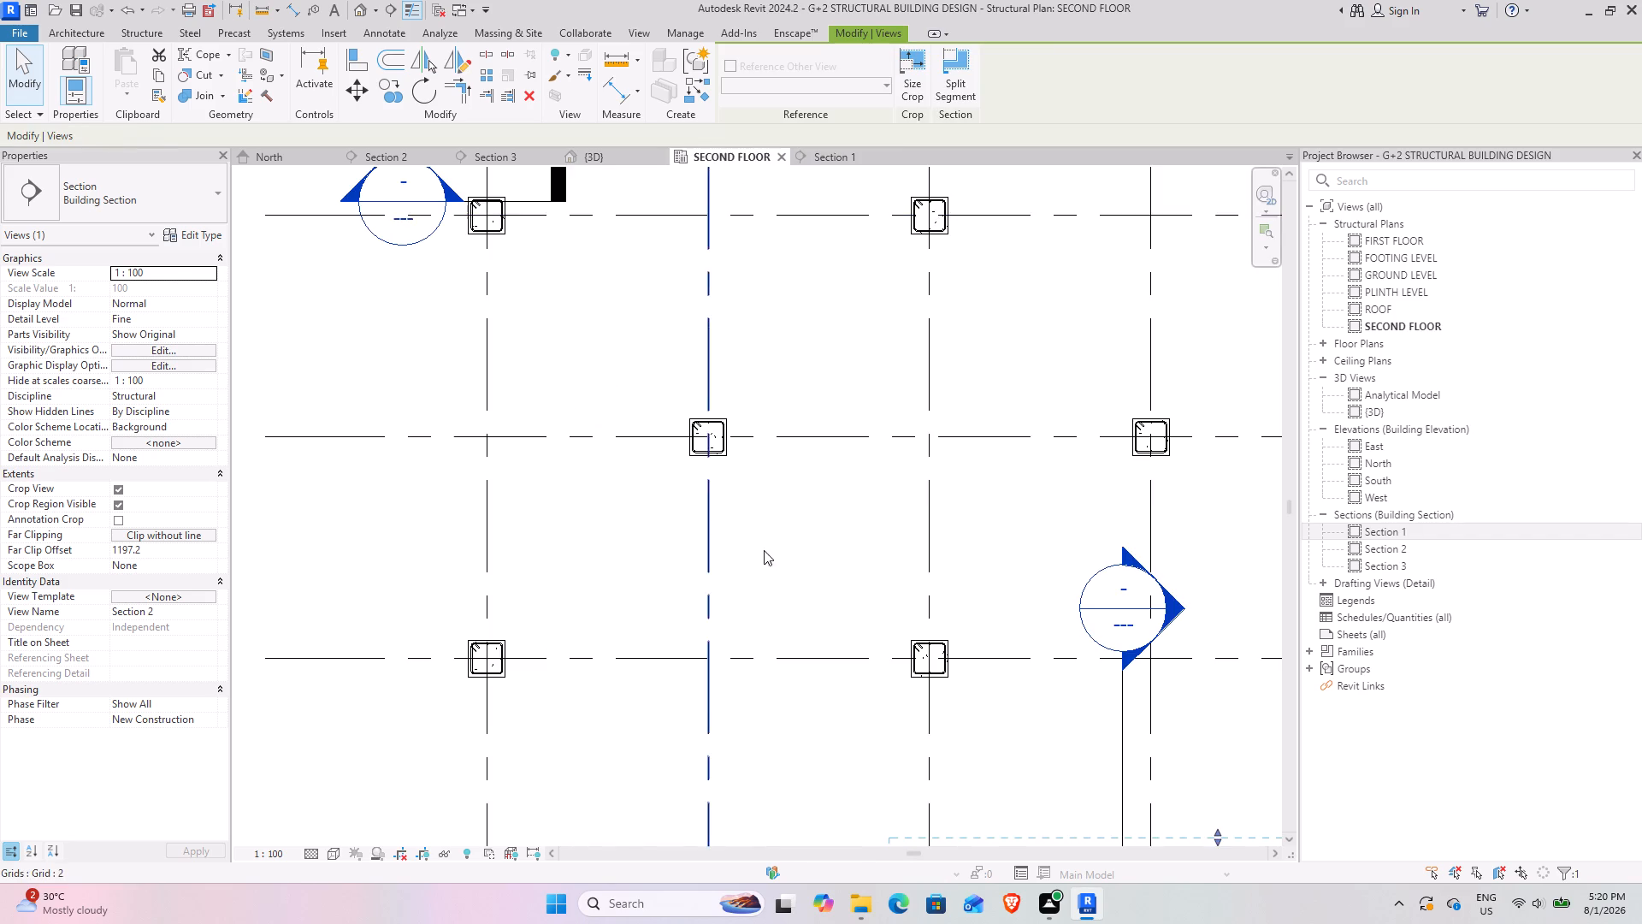
{"action": "scroll", "coordinate": [765, 550], "scroll_direction": "down", "scroll_amount": 4}
{"action": "left_click", "coordinate": [123, 23]}
{"action": "left_click", "coordinate": [131, 27]}
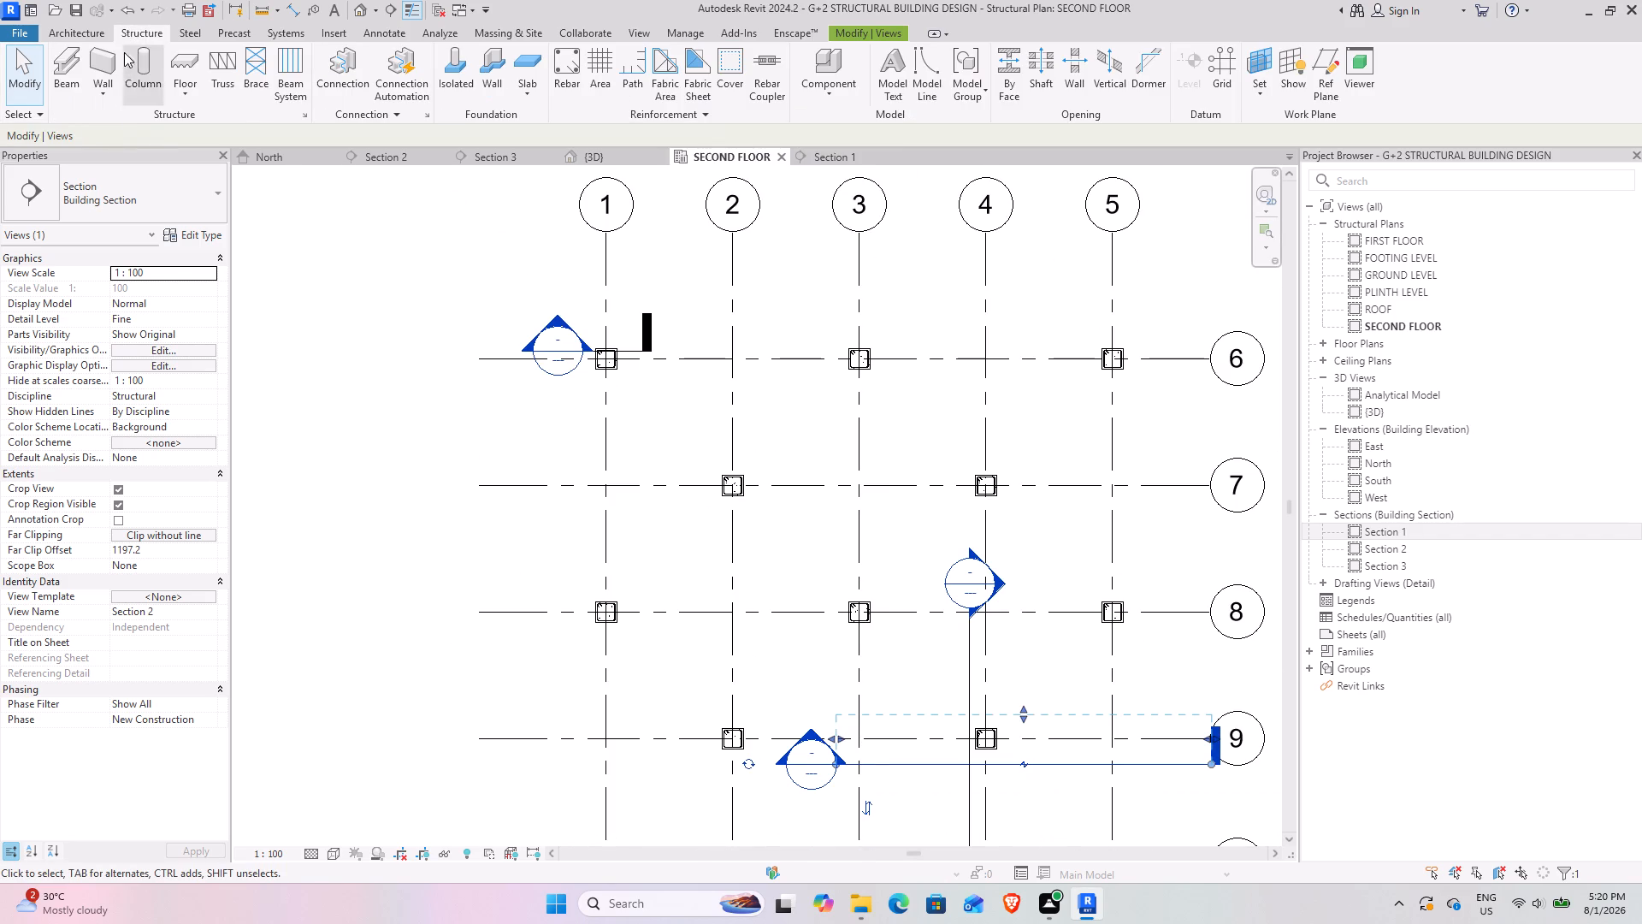
{"action": "left_click", "coordinate": [192, 66]}
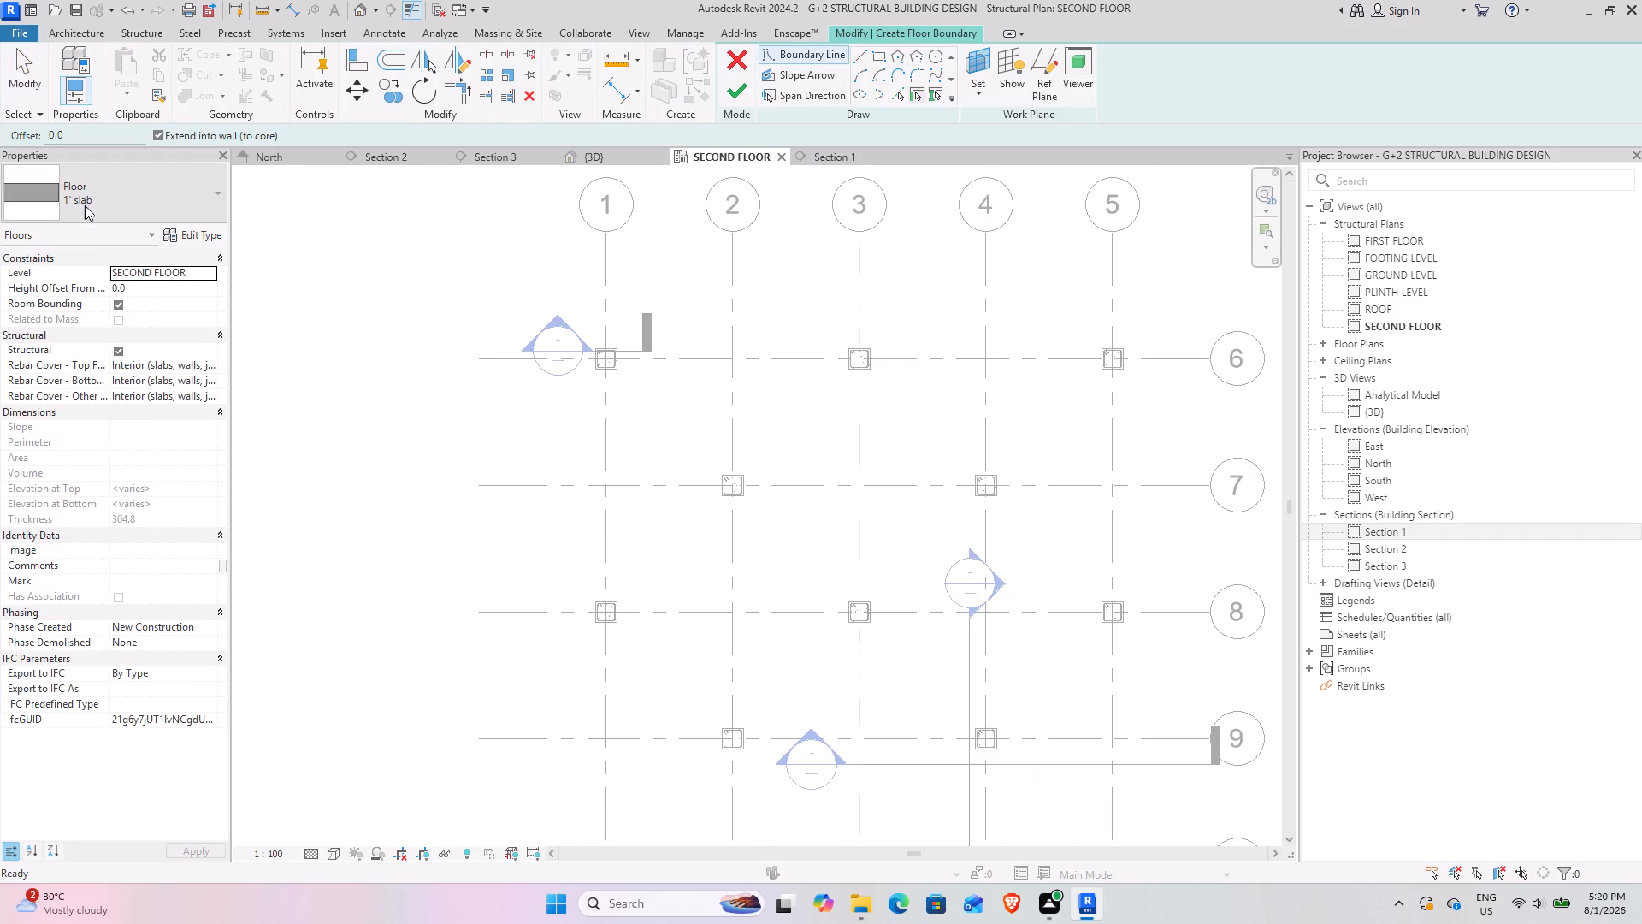
{"action": "left_click", "coordinate": [215, 232]}
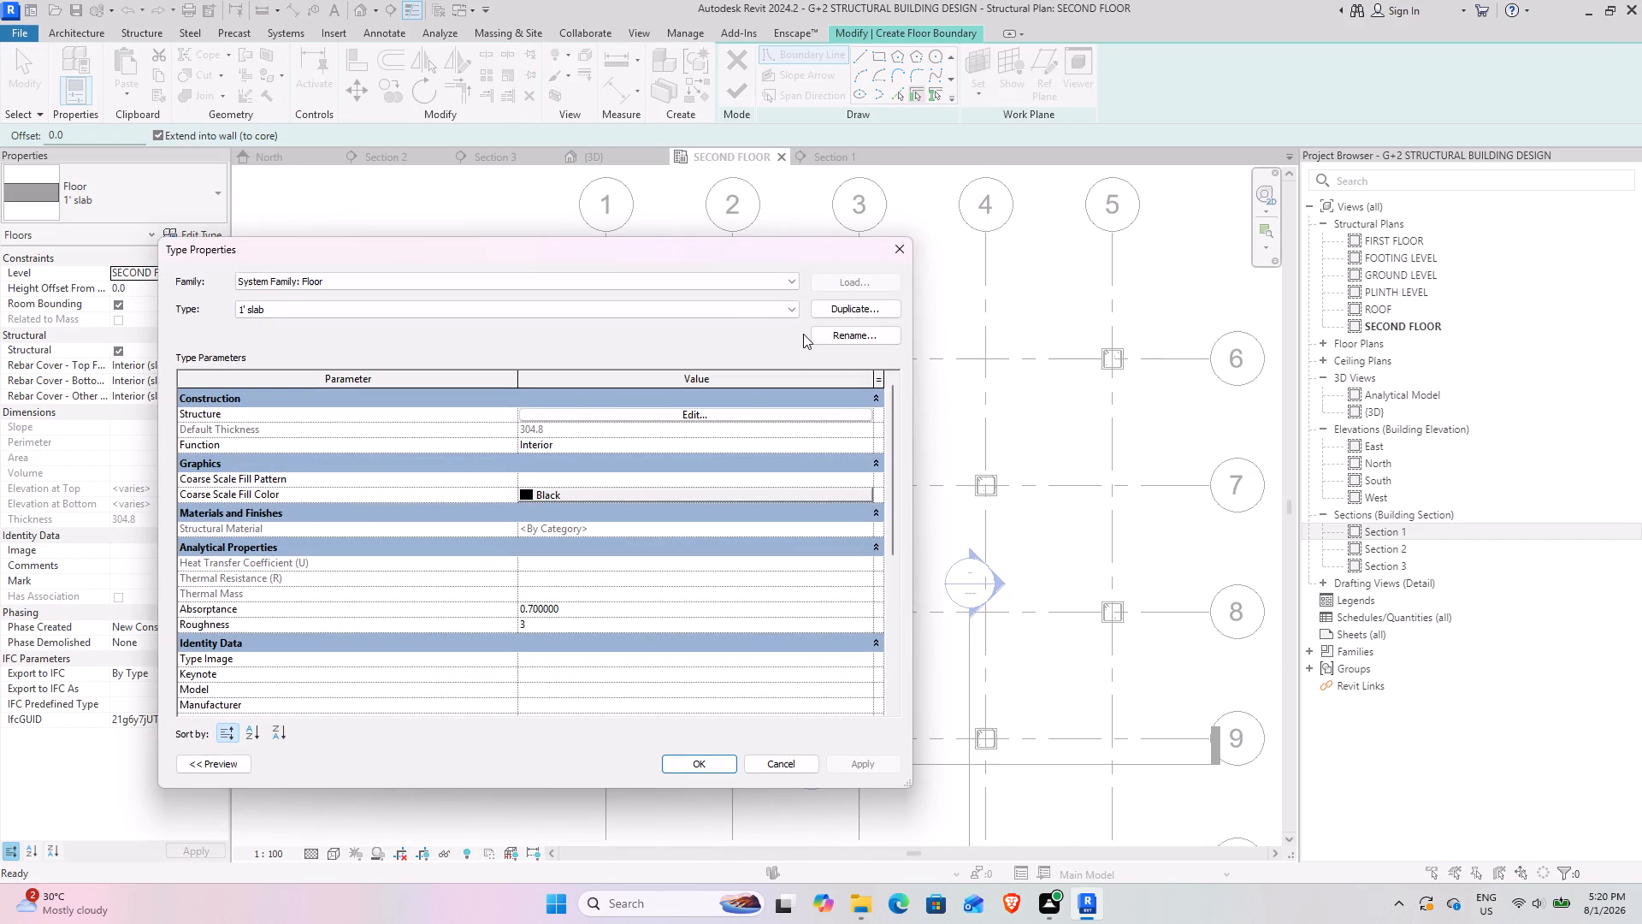
{"action": "left_click", "coordinate": [863, 304]}
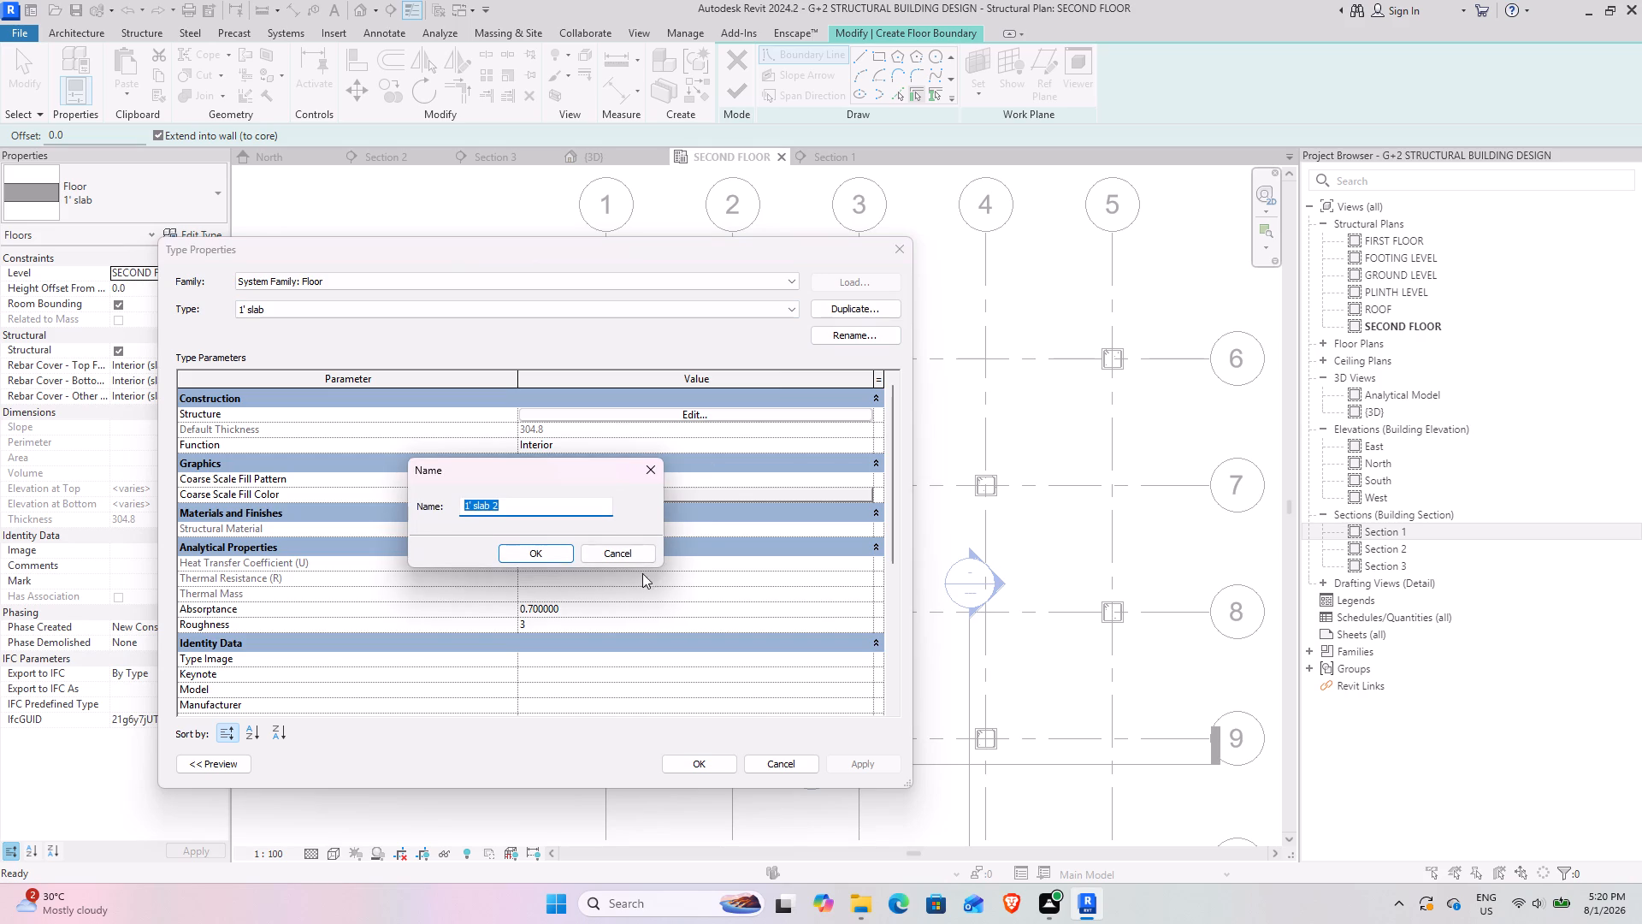
{"action": "key", "text": "8"}
{"action": "key", "text": "shift+quotedbl"}
{"action": "key", "text": "Return"}
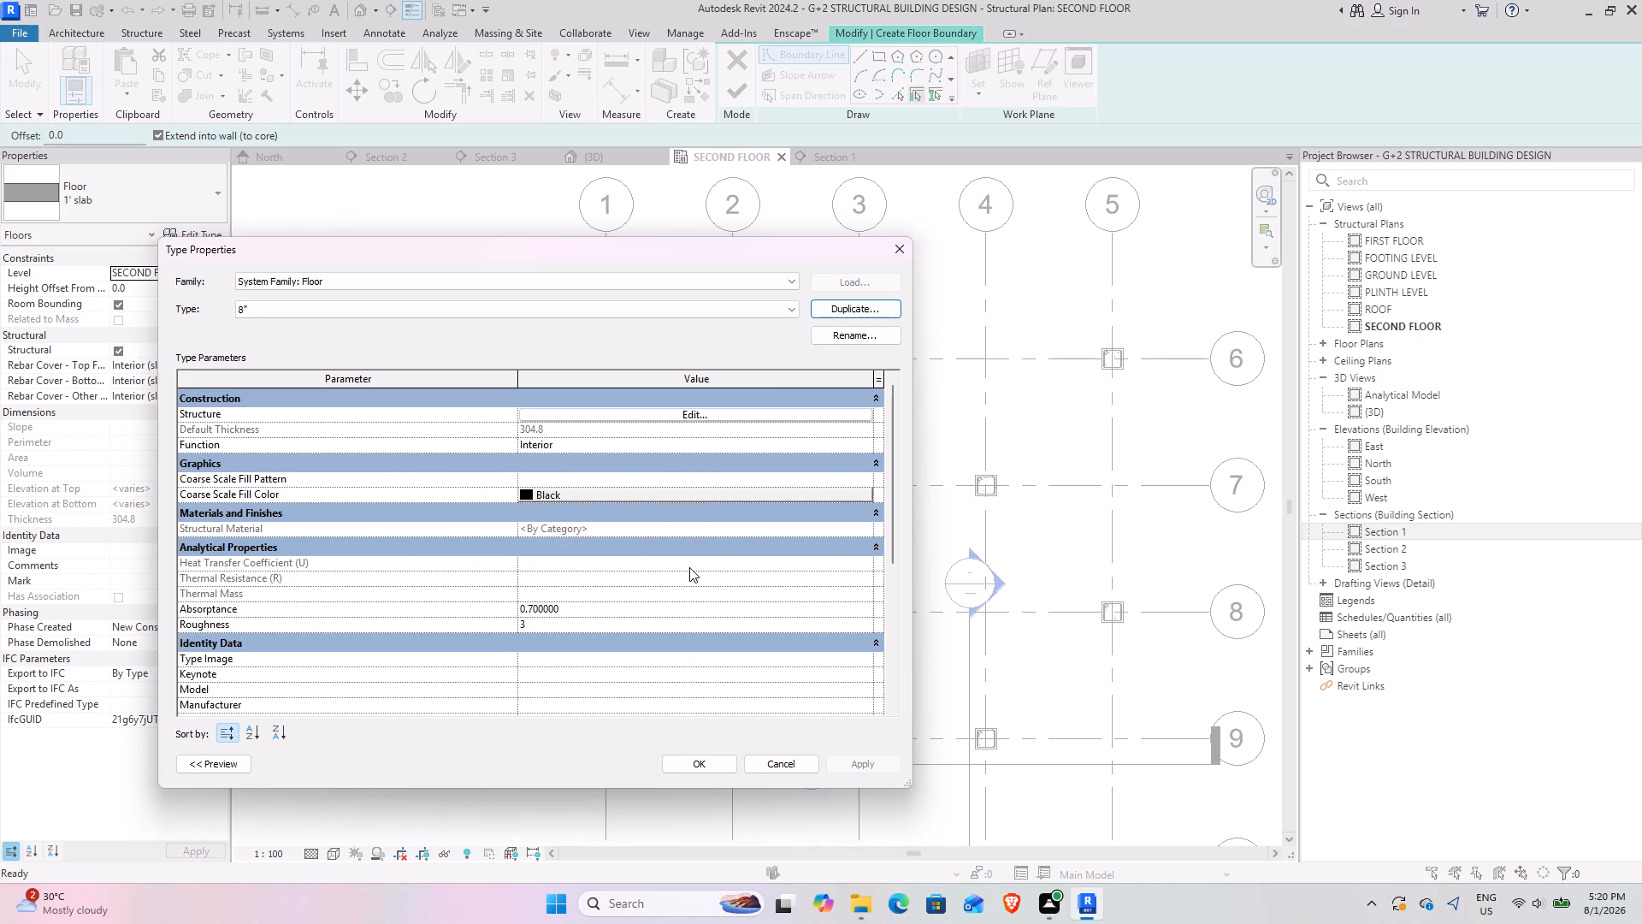
{"action": "left_click", "coordinate": [866, 329]}
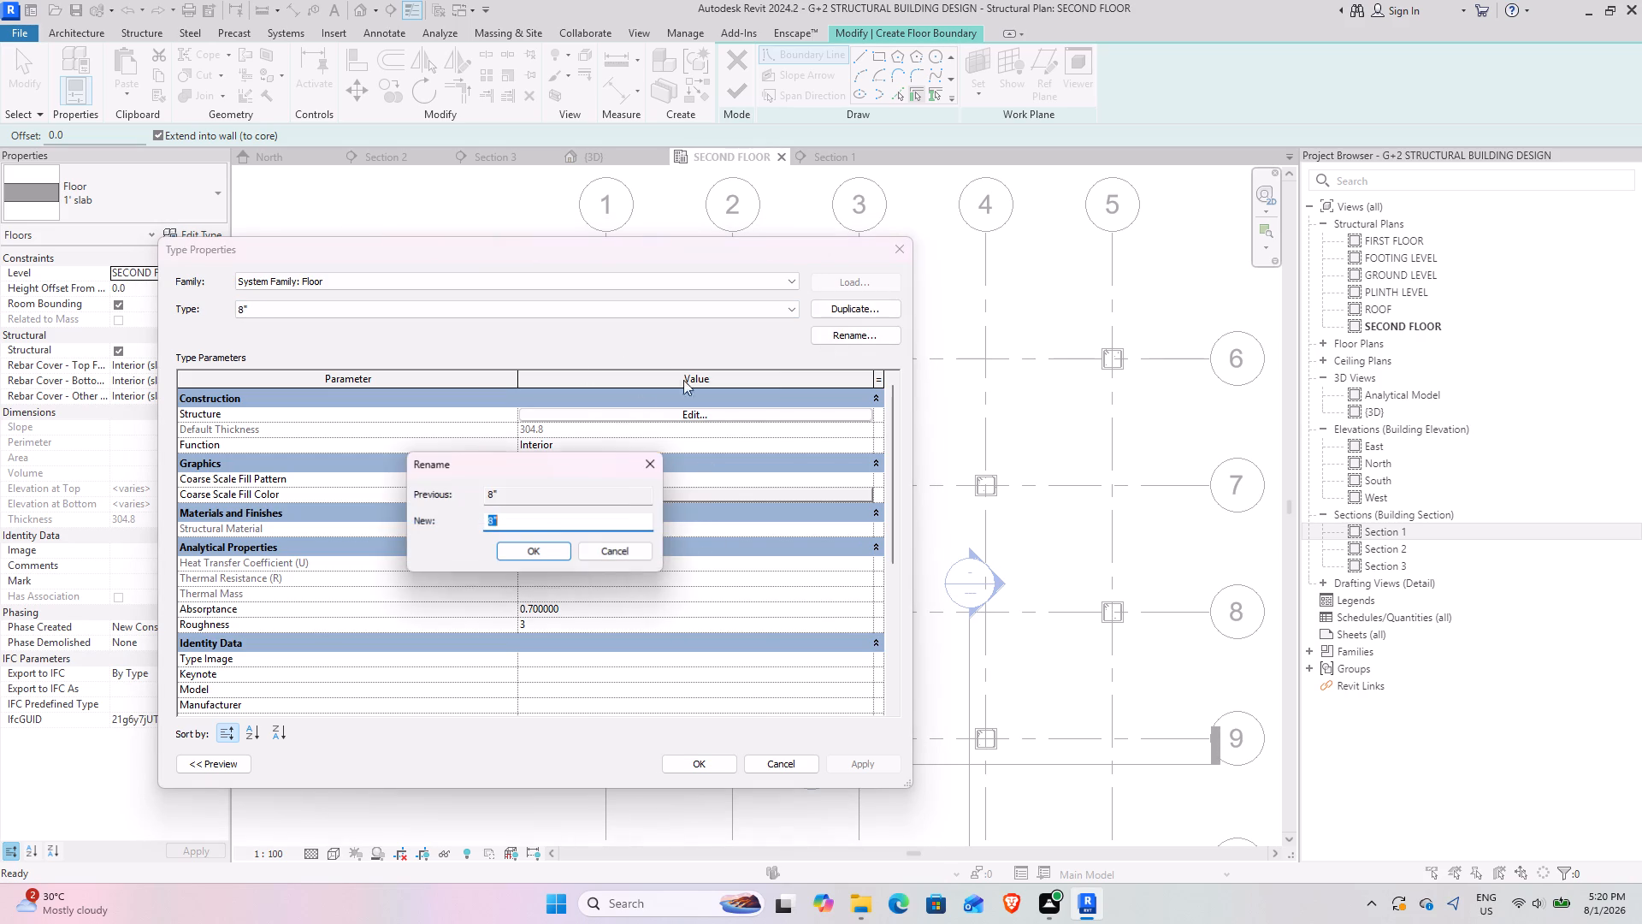
{"action": "left_click", "coordinate": [549, 530]}
{"action": "left_click", "coordinate": [550, 525]}
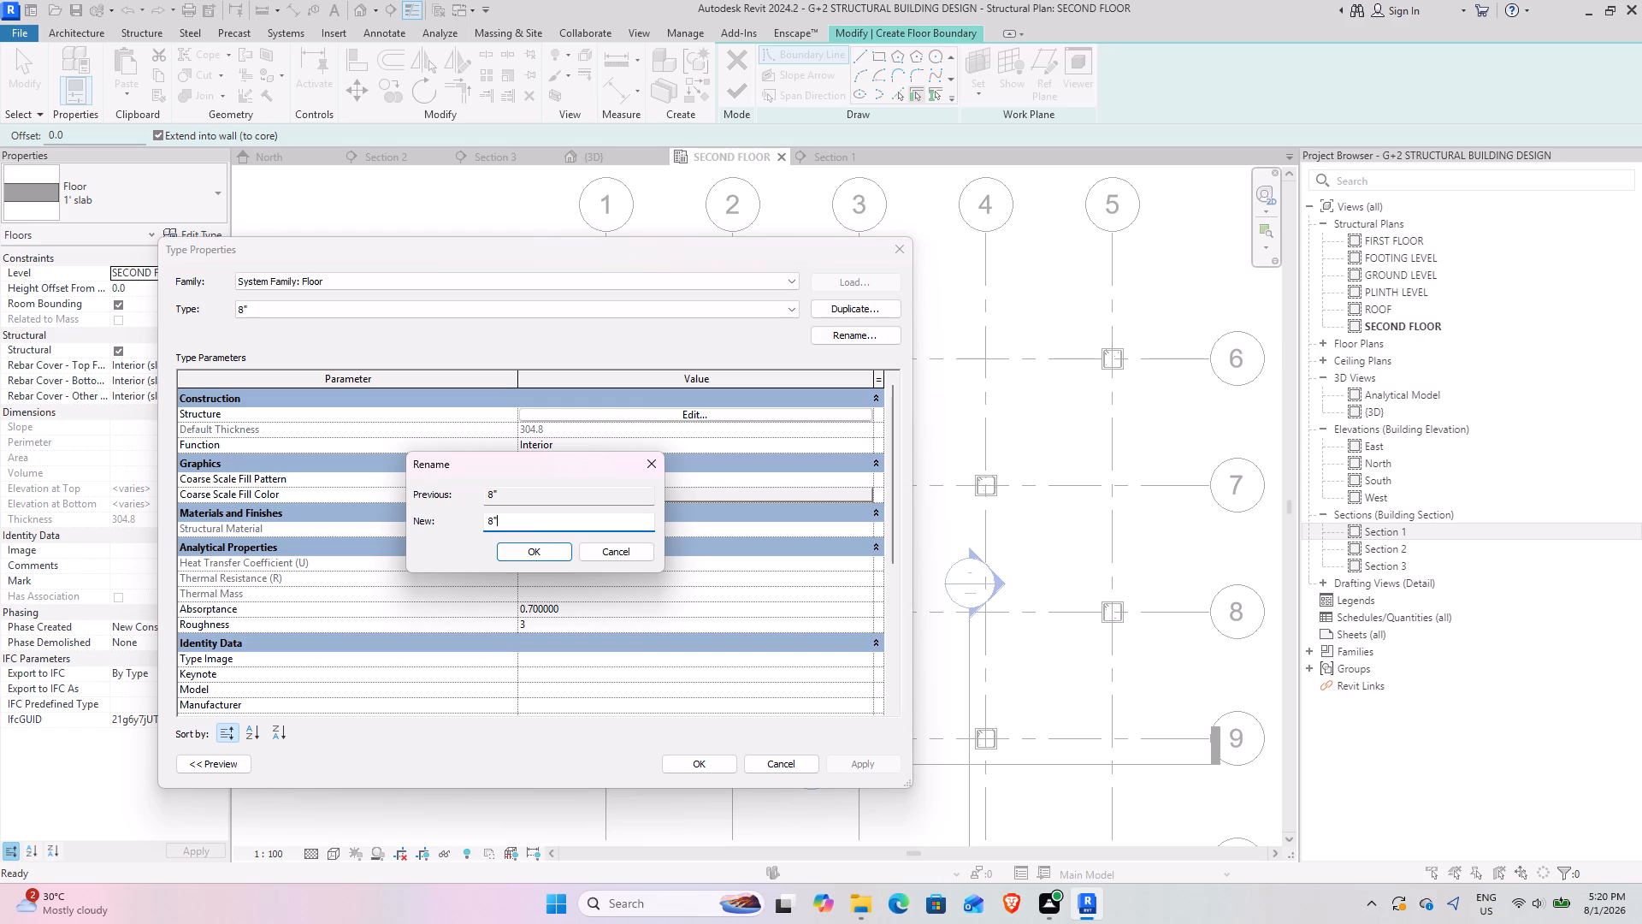
{"action": "key", "text": "space"}
{"action": "type", "text": "slab"}
{"action": "key", "text": "Return"}
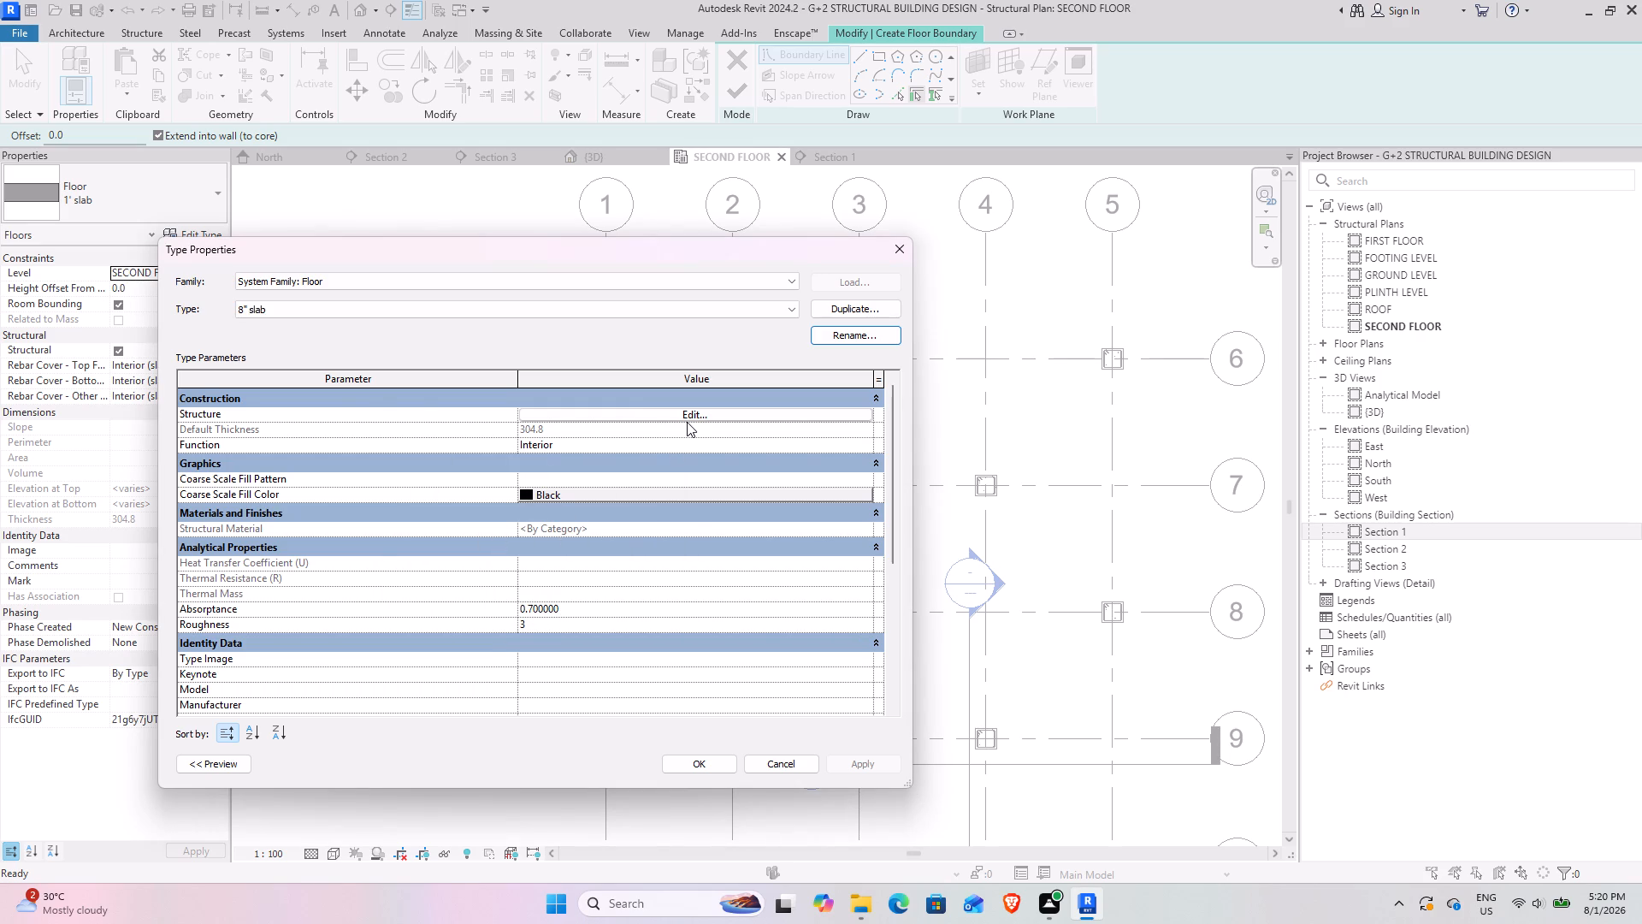
Set the structure layer thickness of the 8" slab type to 8".
{"action": "left_click", "coordinate": [688, 414]}
{"action": "left_click", "coordinate": [582, 414]}
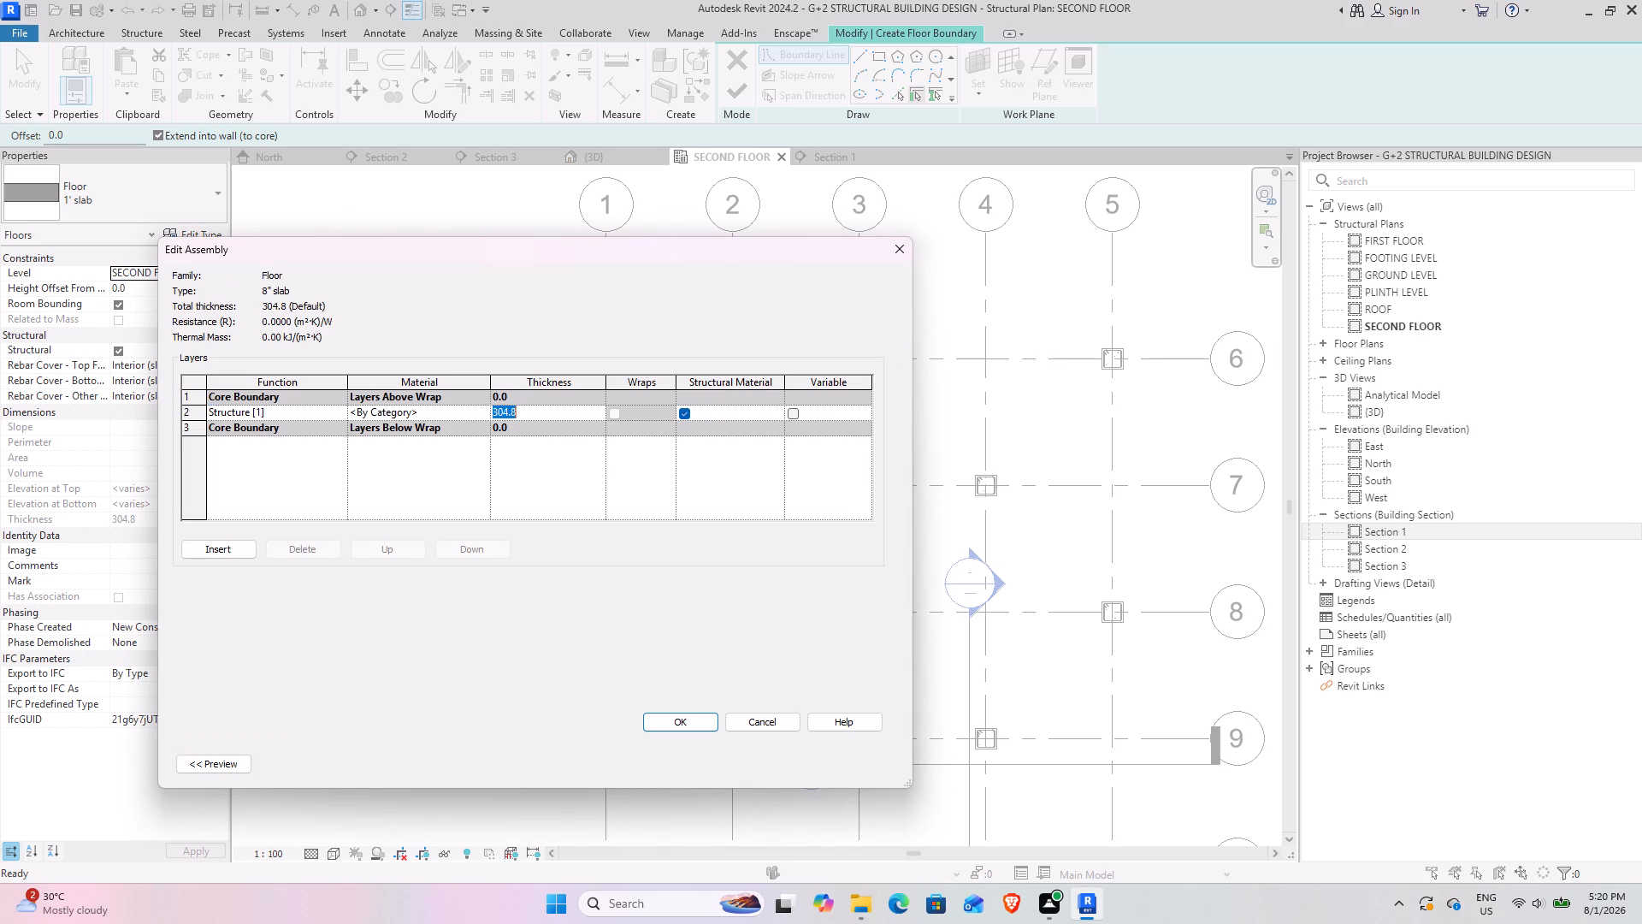
{"action": "type", "text": "8\""}
{"action": "key", "text": "Return"}
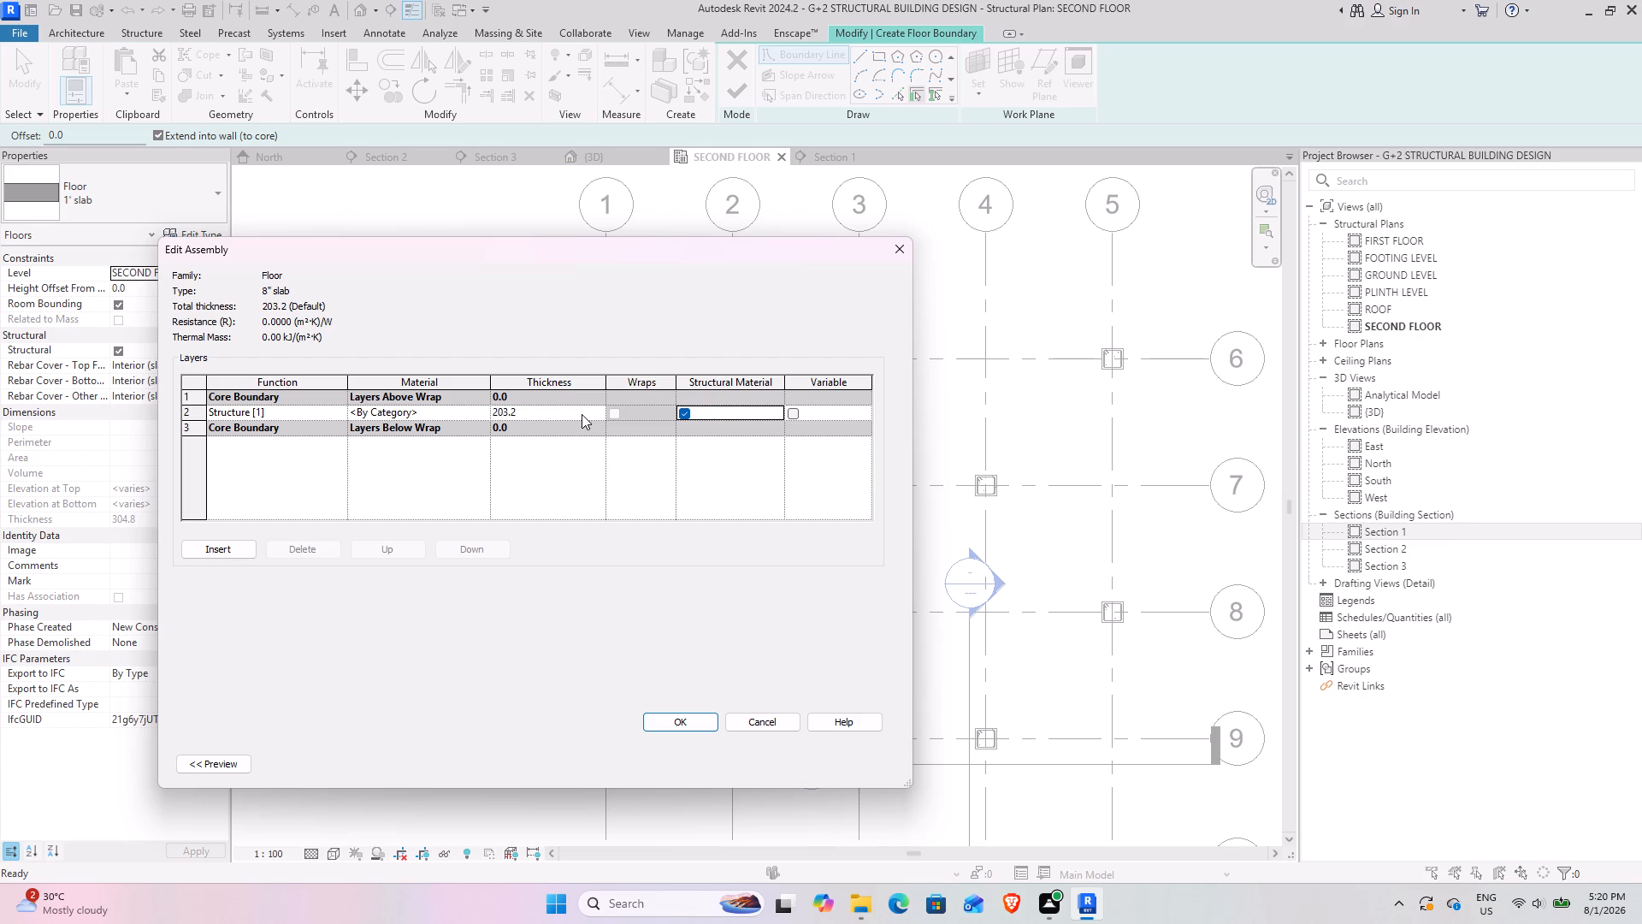
{"action": "left_click", "coordinate": [660, 705]}
{"action": "left_click", "coordinate": [663, 723]}
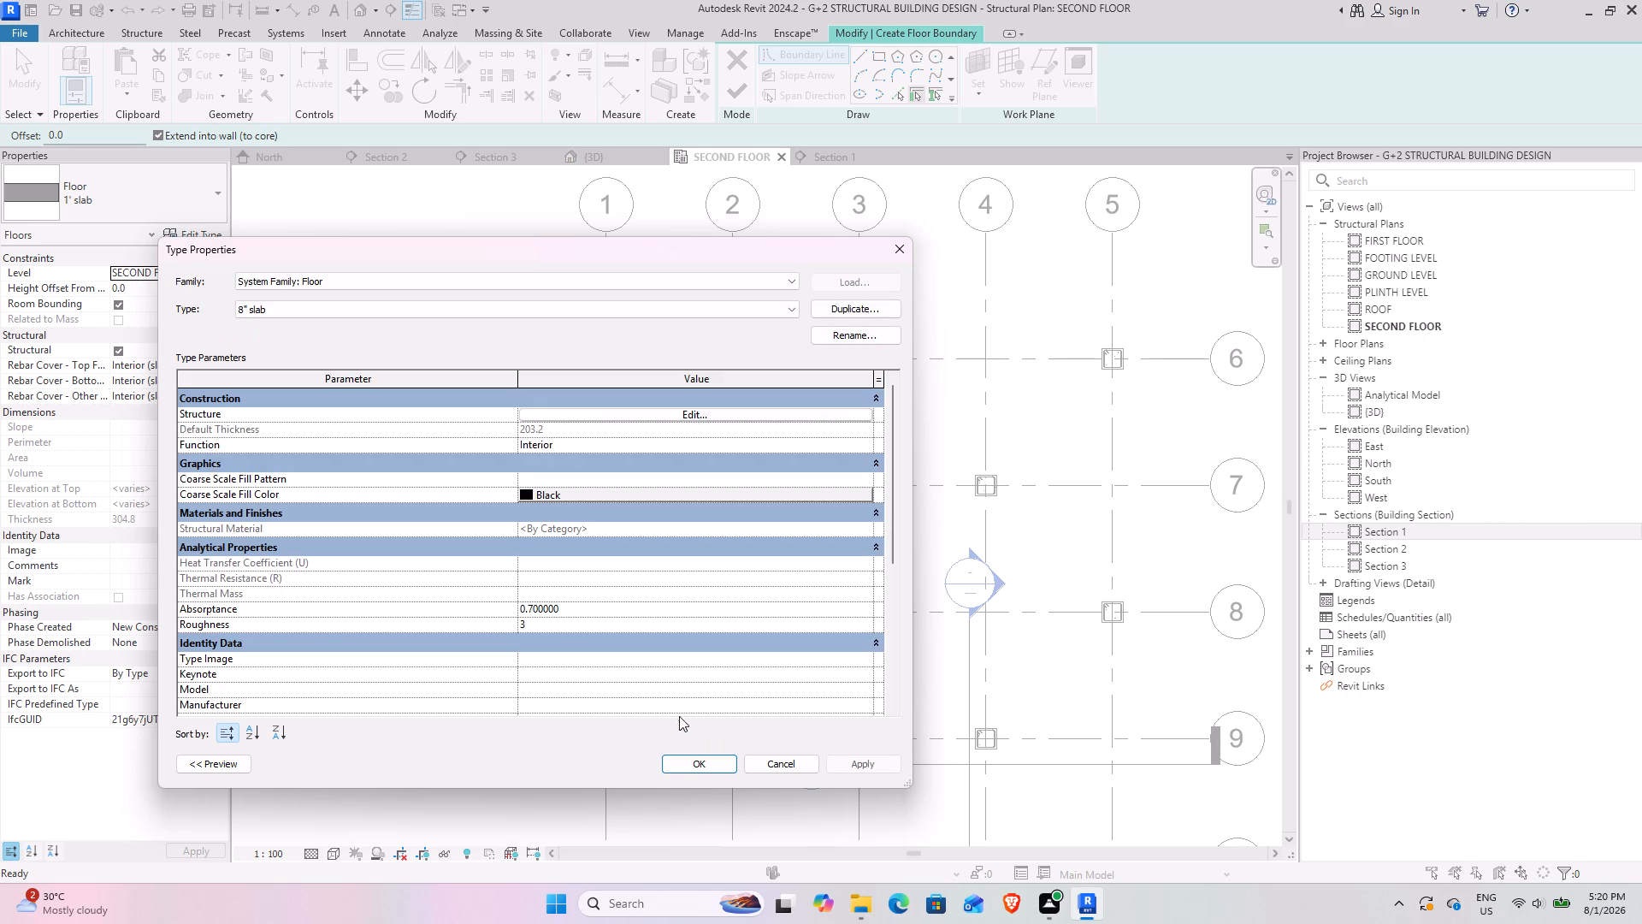
{"action": "left_click", "coordinate": [878, 763]}
{"action": "left_click", "coordinate": [712, 762]}
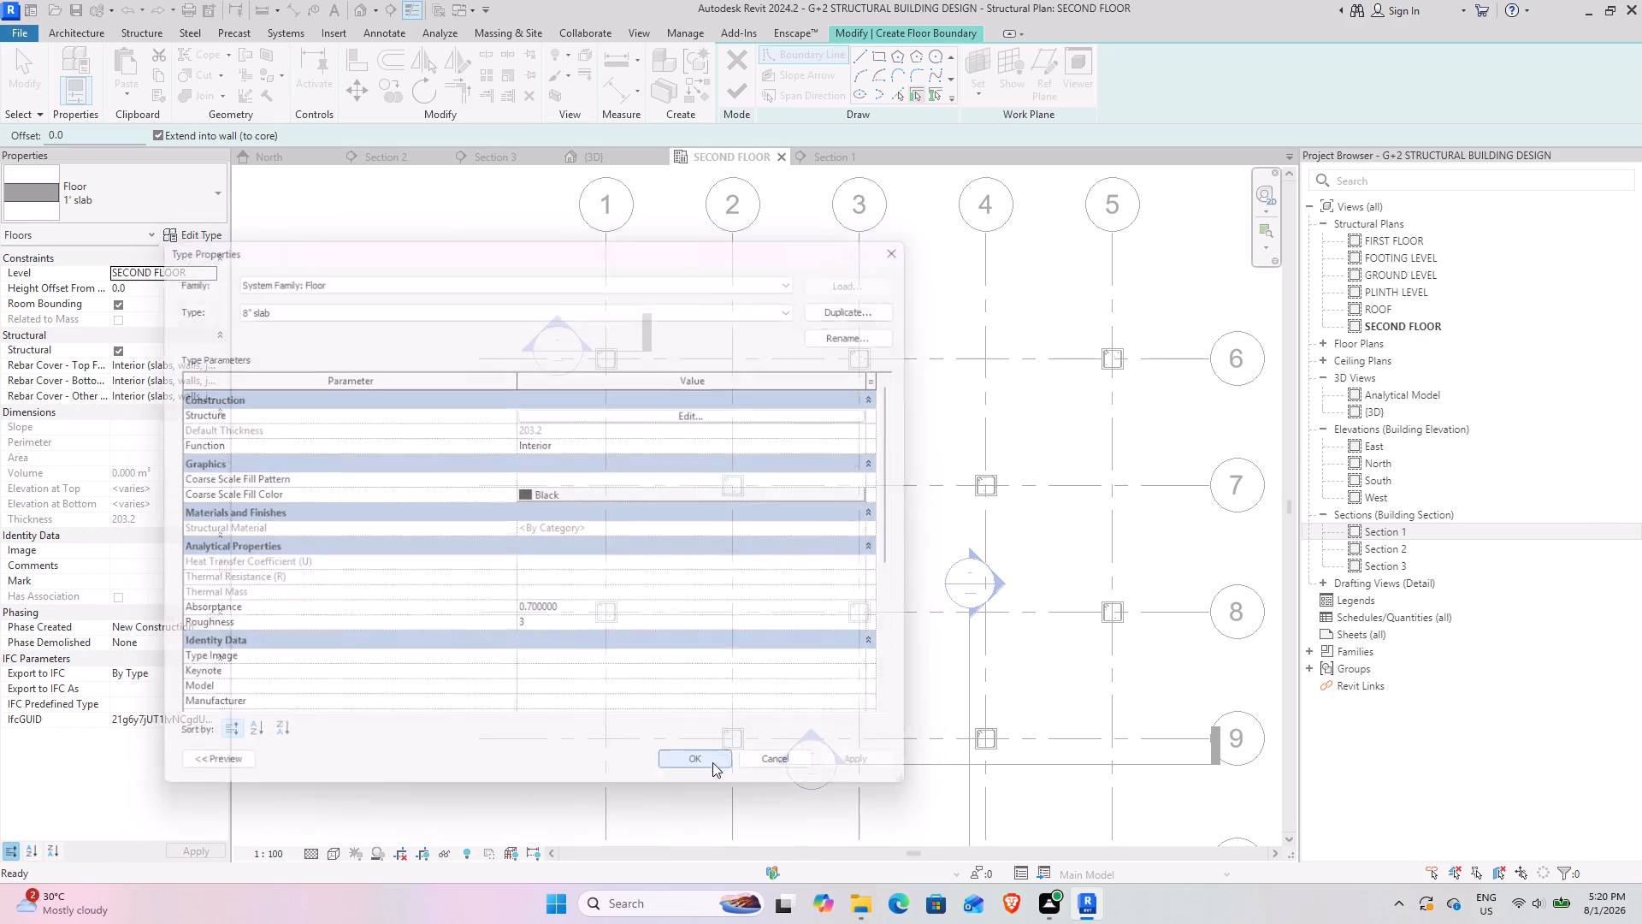
Sketch and finish a rectangular slab boundary between the outer corners of the columns at grids 1/6 and 3/8.
{"action": "left_click", "coordinate": [887, 56]}
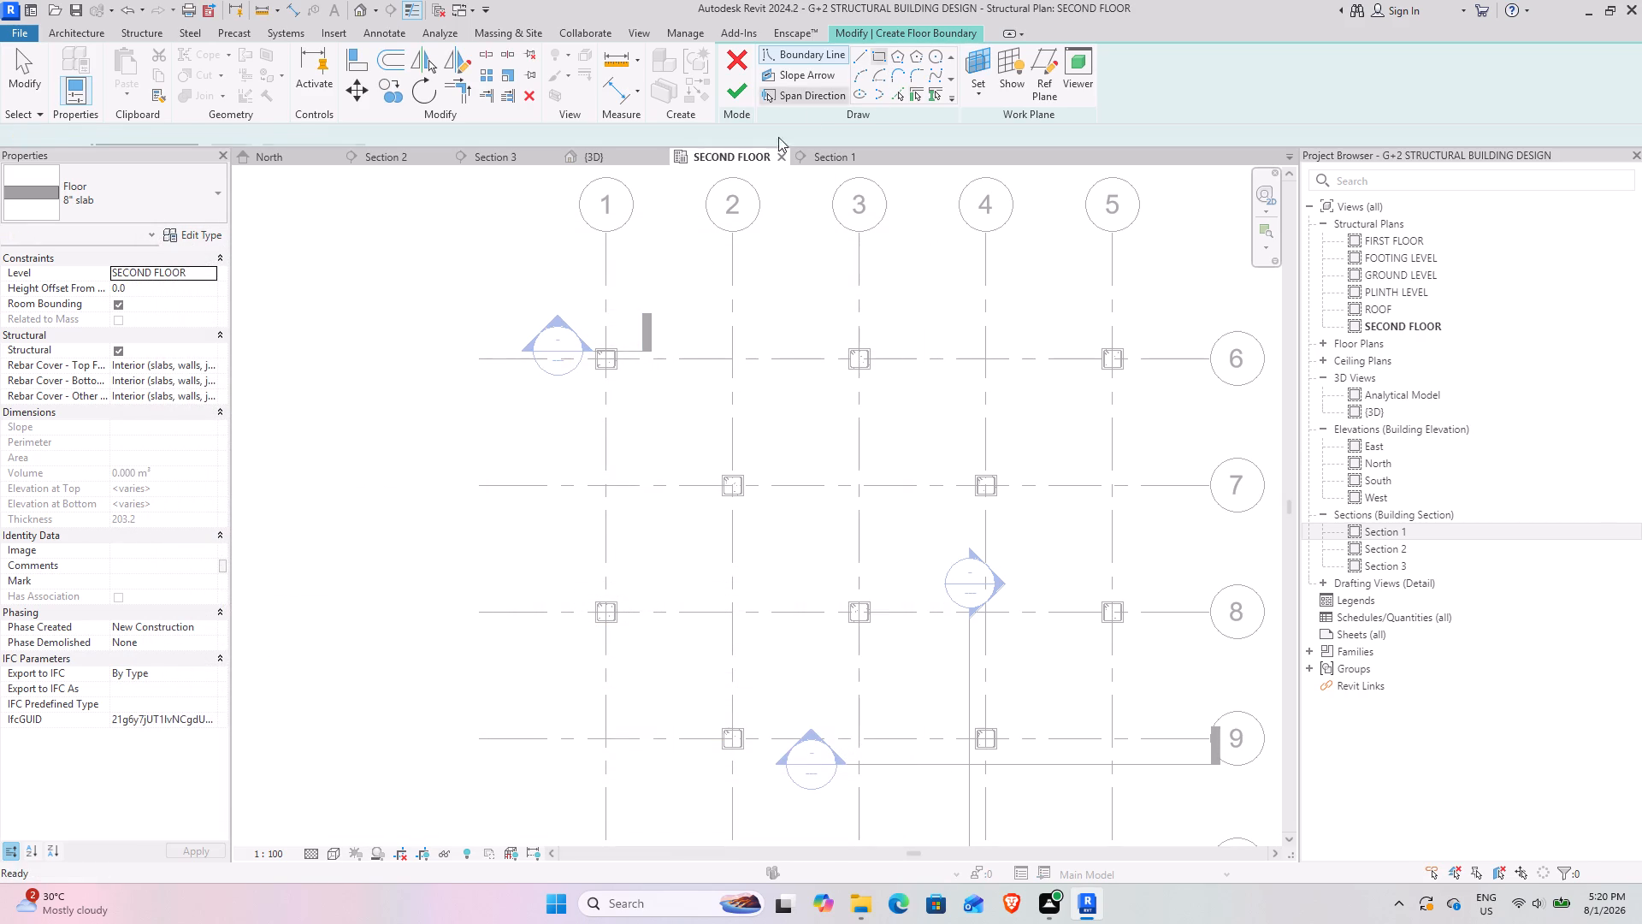
{"action": "scroll", "coordinate": [635, 344], "scroll_direction": "up", "scroll_amount": 12}
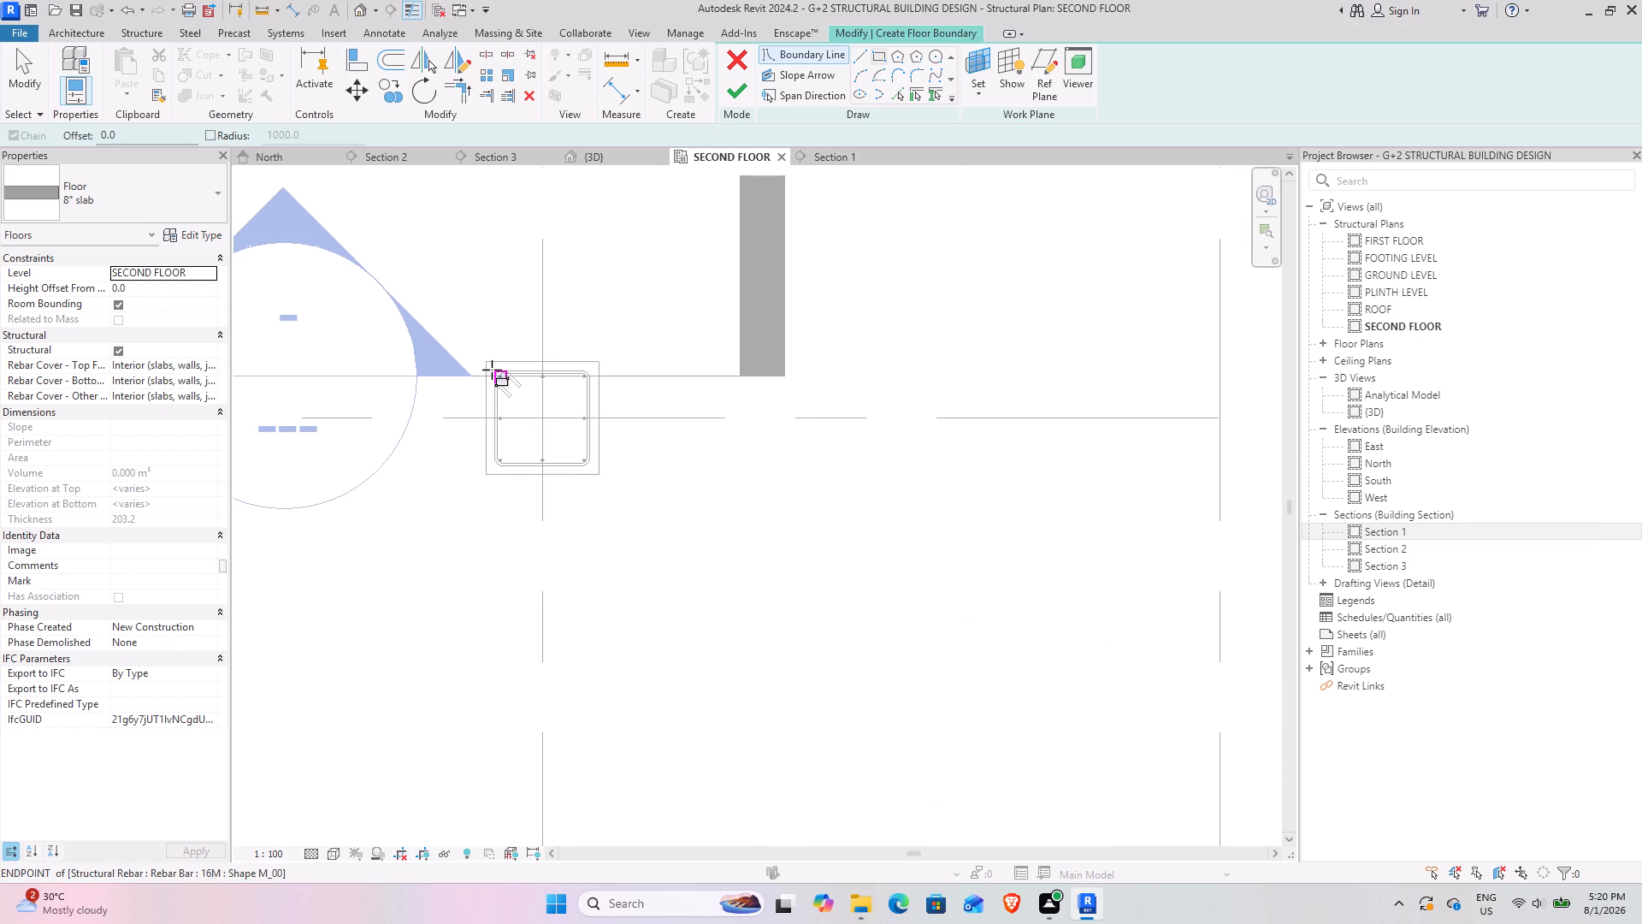
{"action": "left_click", "coordinate": [489, 361]}
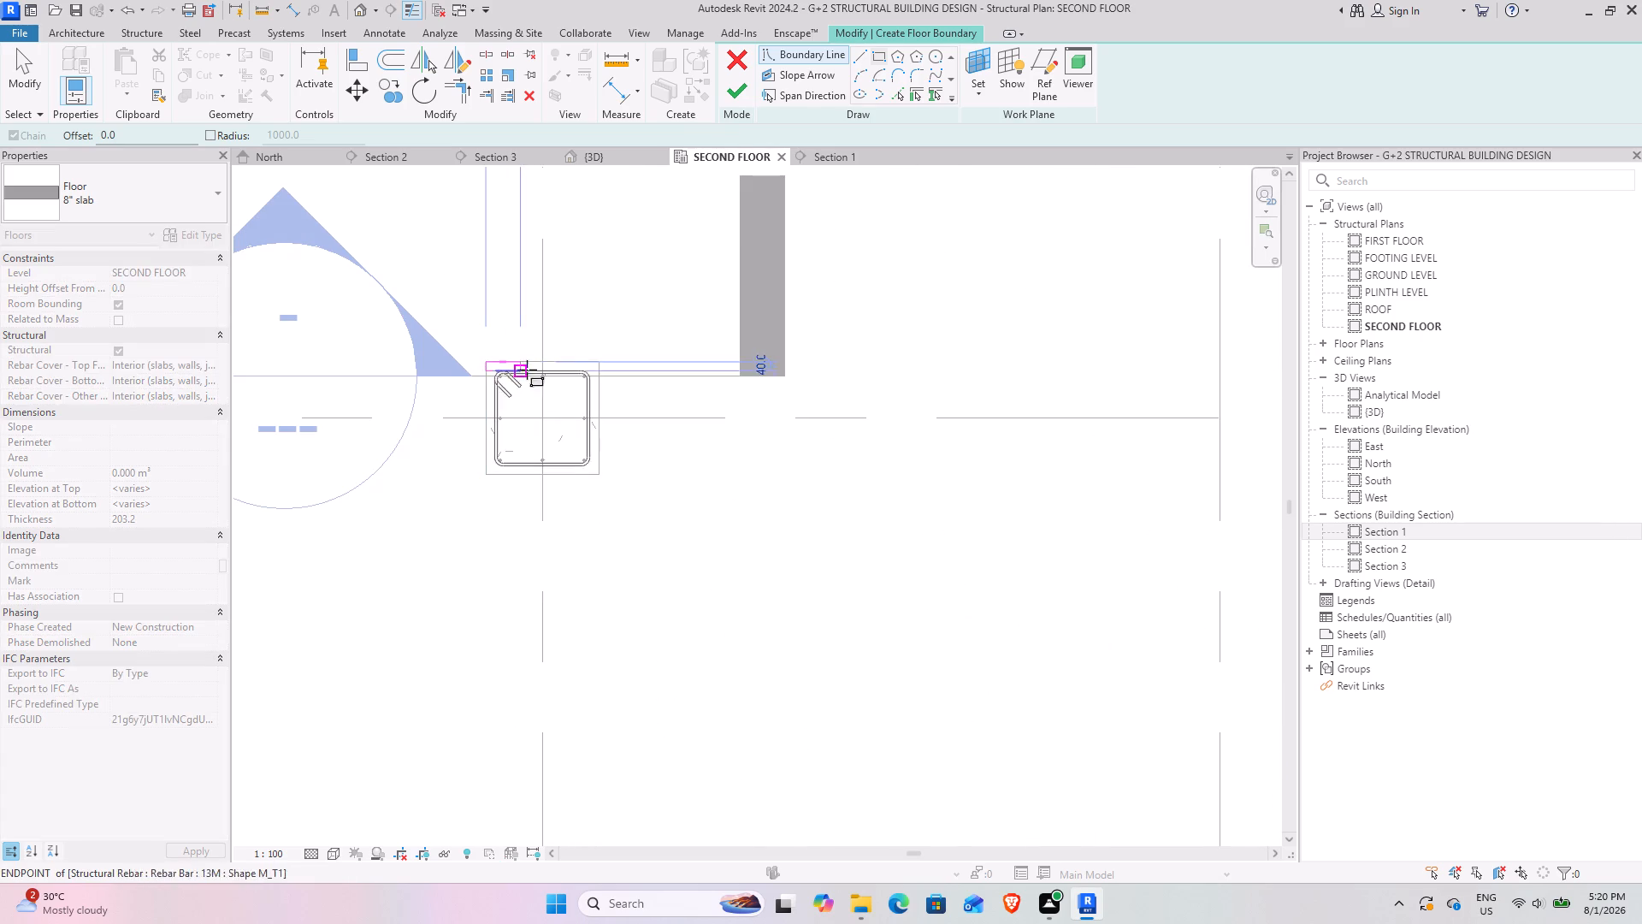
{"action": "scroll", "coordinate": [1115, 690], "scroll_direction": "down", "scroll_amount": 5}
{"action": "middle_click_drag", "start_coordinate": [1131, 694], "coordinate": [370, 275]}
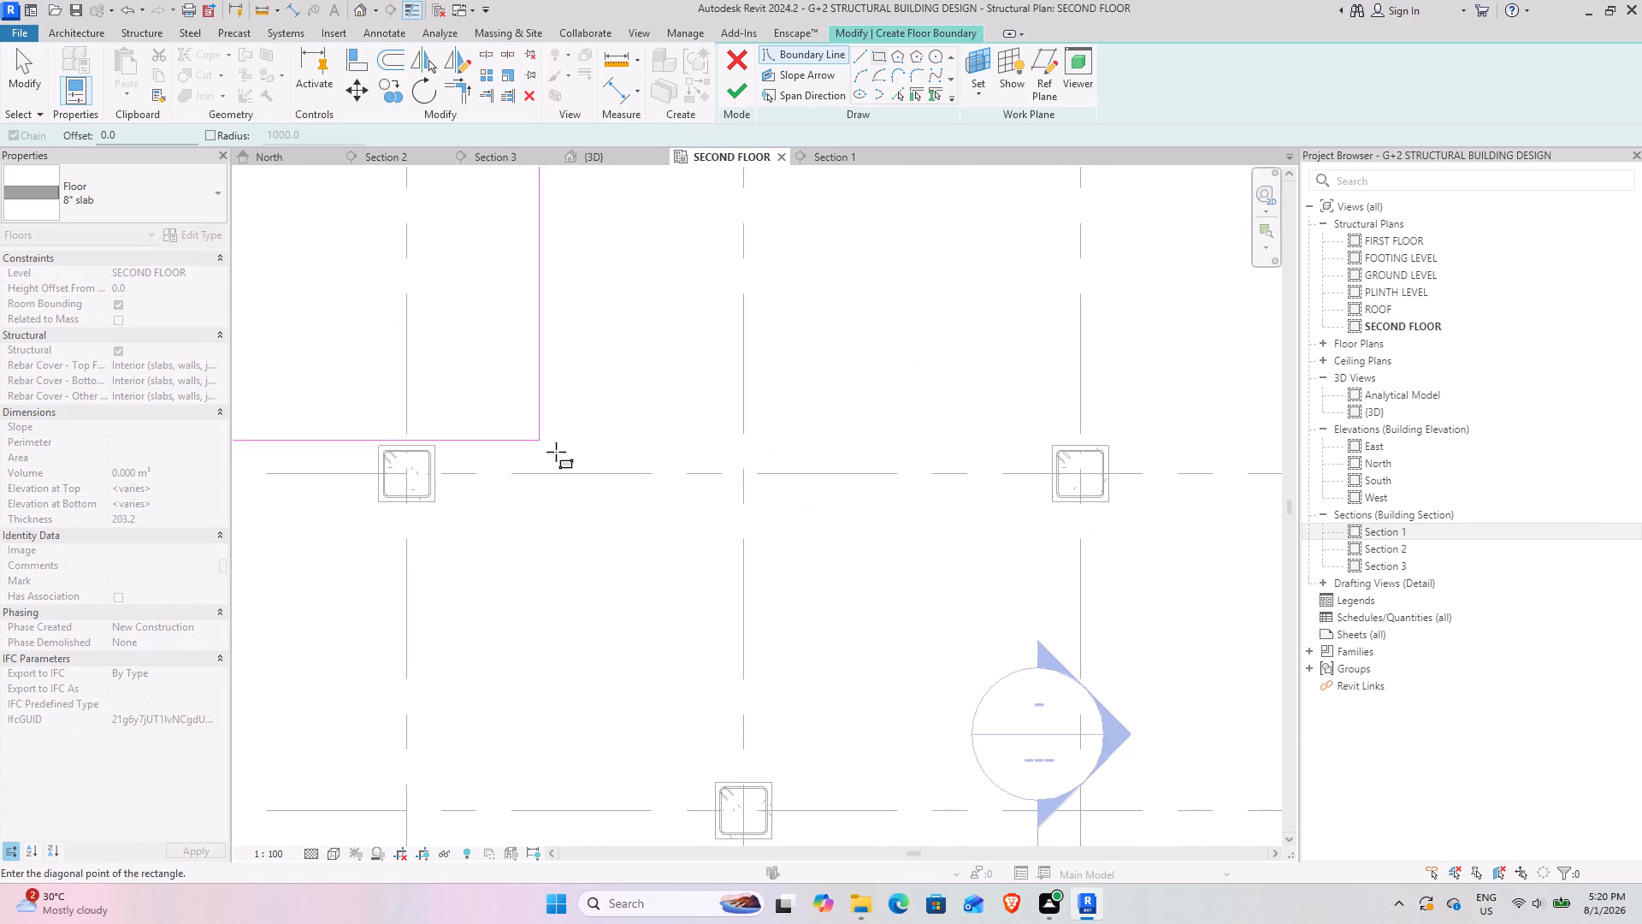
{"action": "scroll", "coordinate": [617, 591], "scroll_direction": "down", "scroll_amount": 6}
{"action": "scroll", "coordinate": [690, 719], "scroll_direction": "up", "scroll_amount": 5}
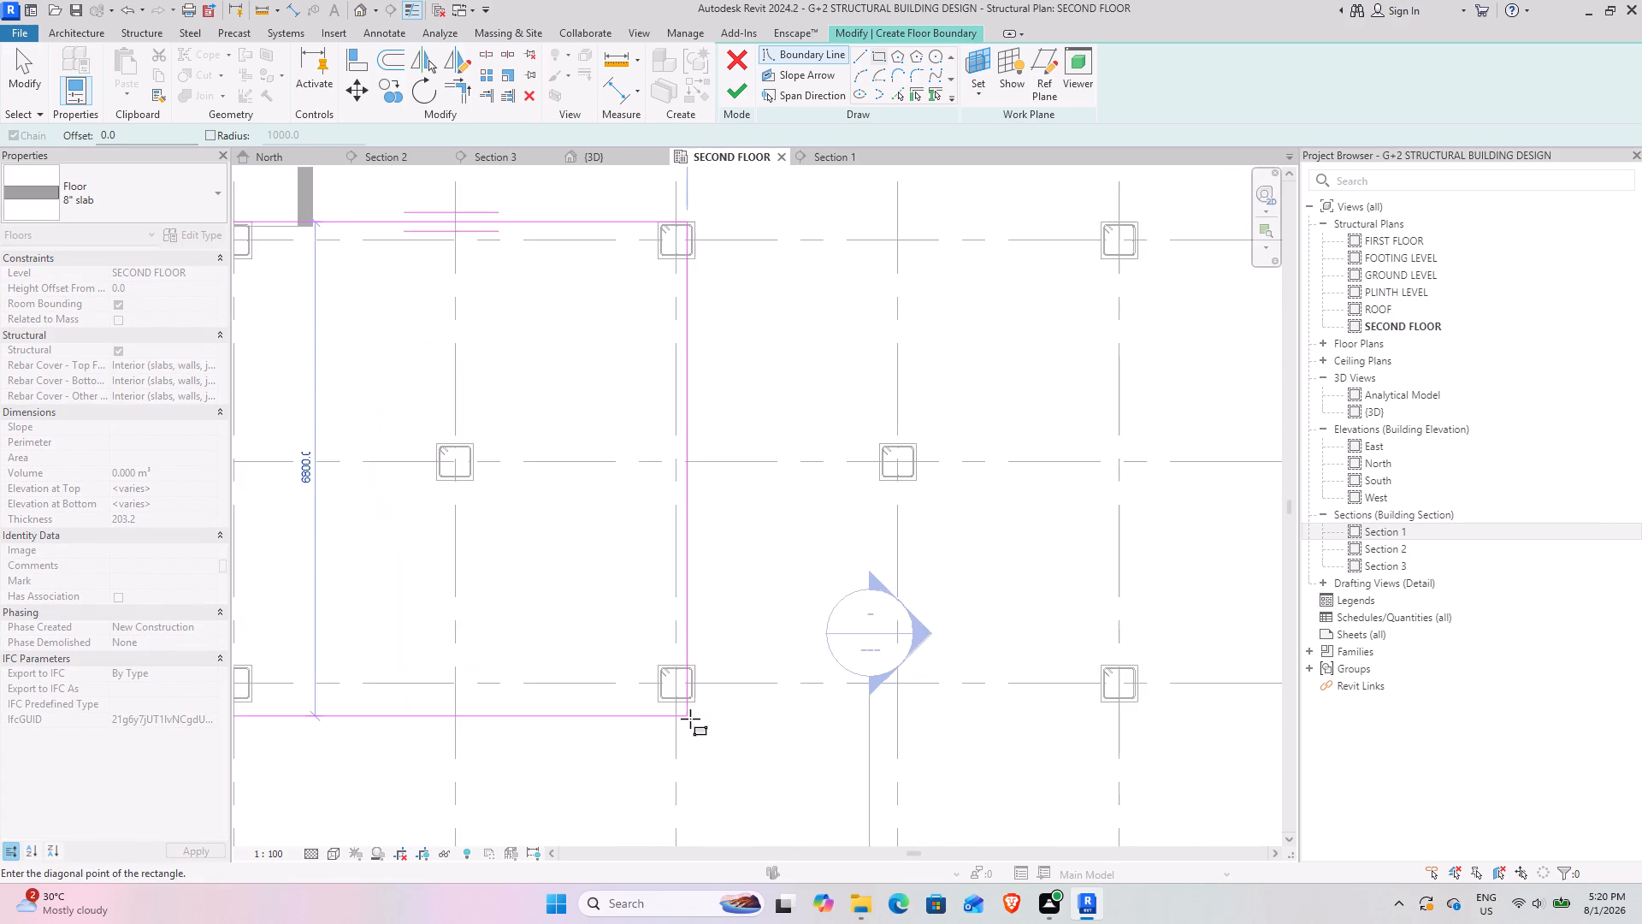
{"action": "scroll", "coordinate": [690, 719], "scroll_direction": "up", "scroll_amount": 7}
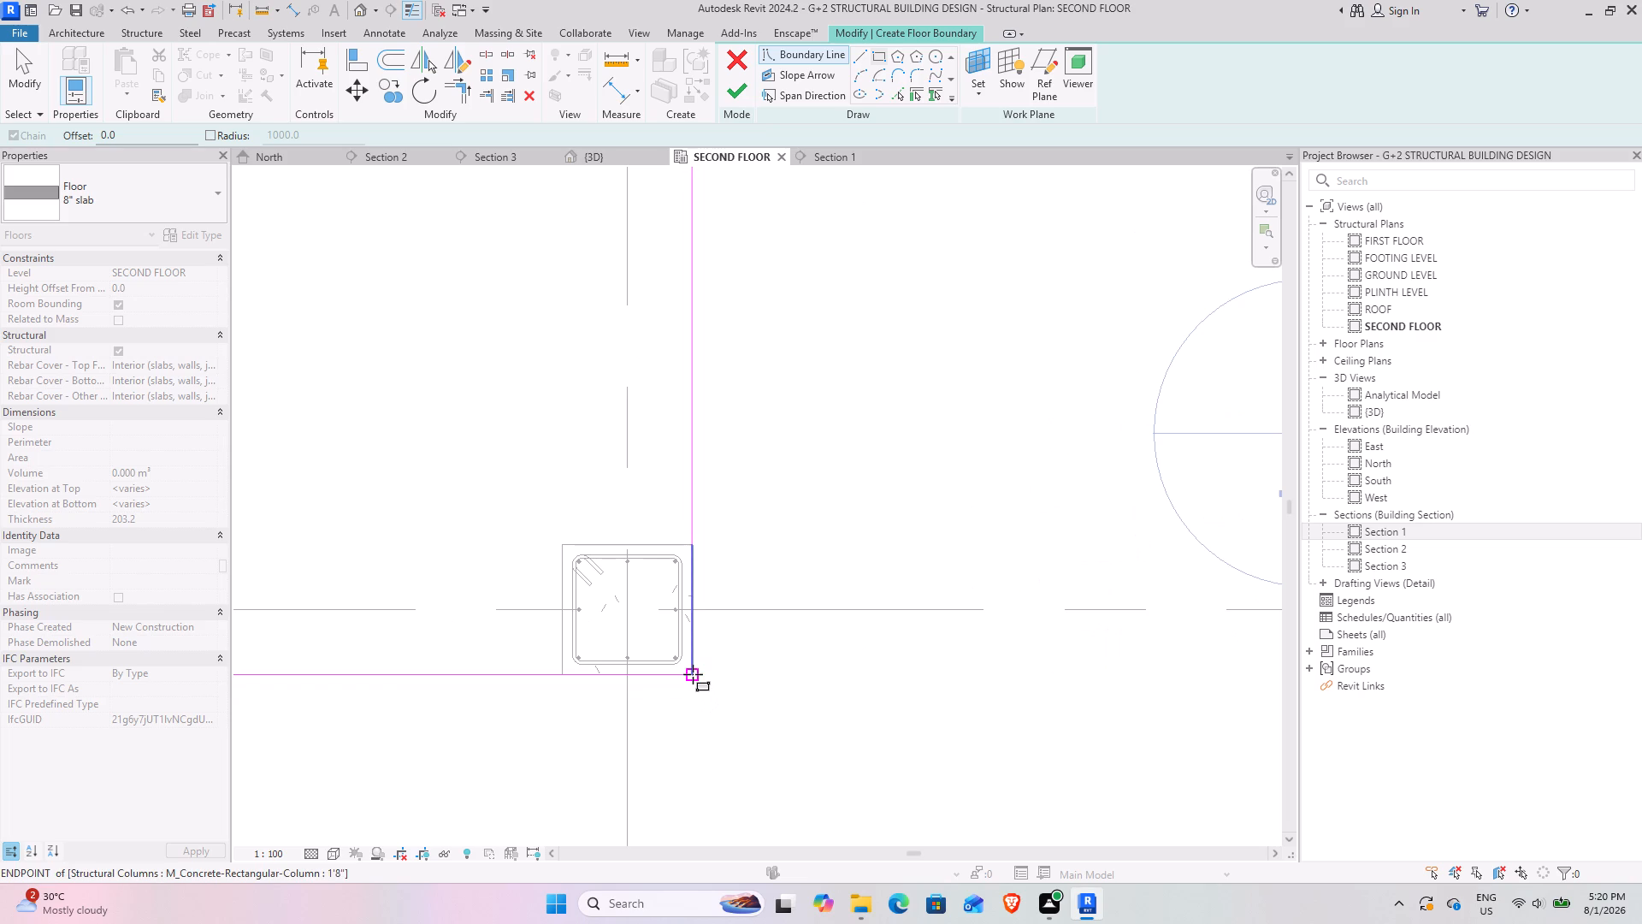
{"action": "left_click", "coordinate": [693, 673]}
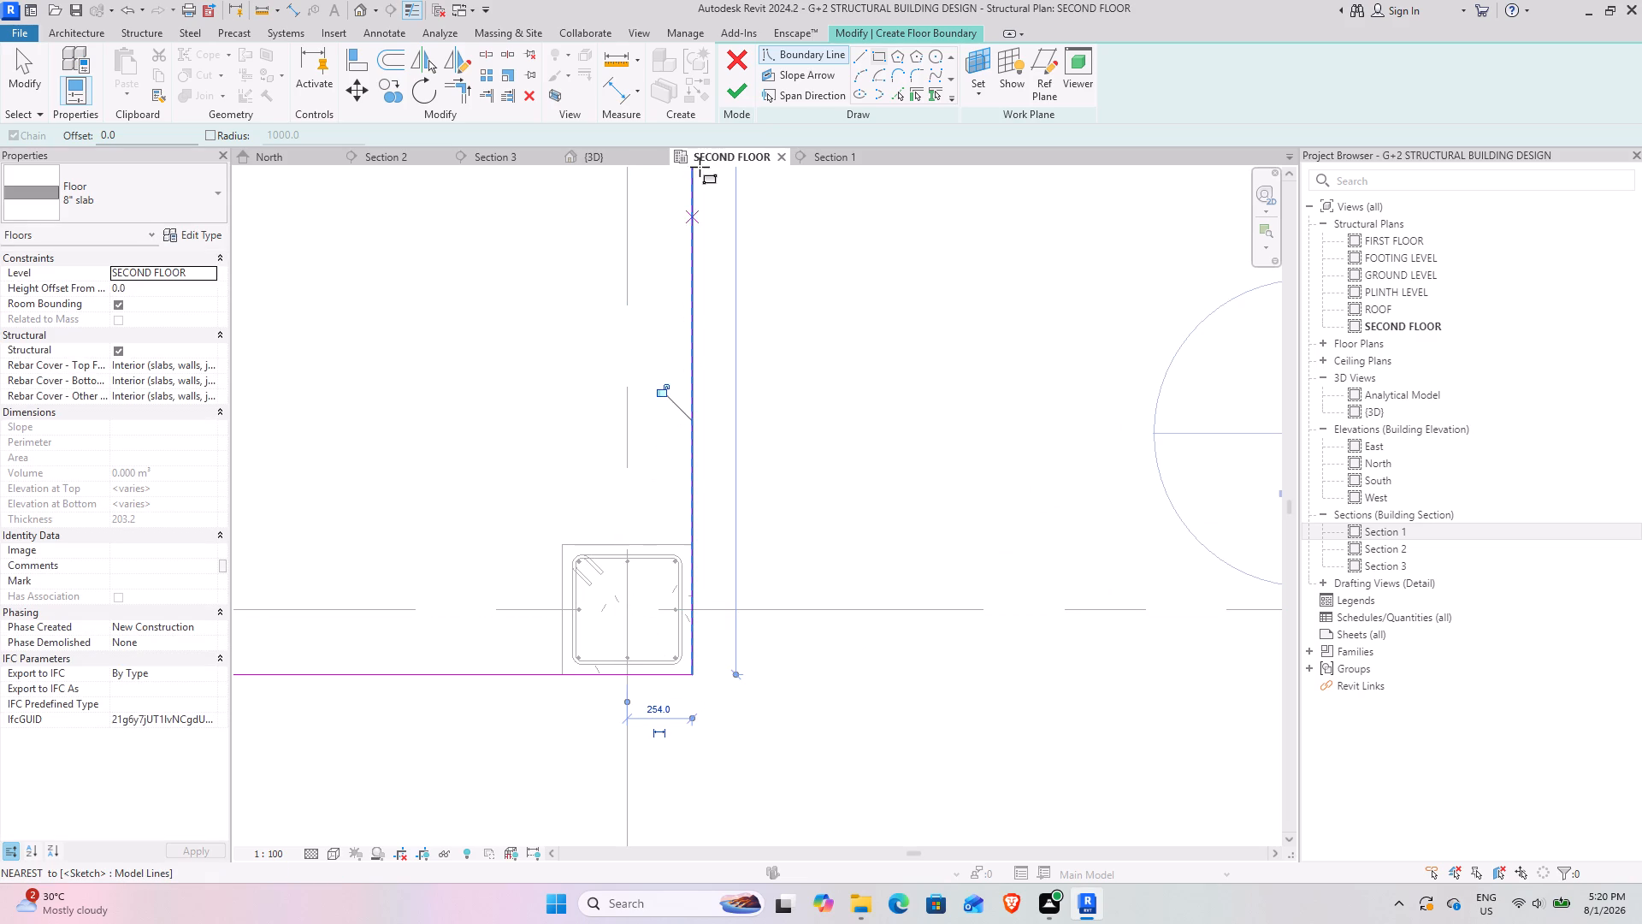
{"action": "left_click", "coordinate": [740, 91]}
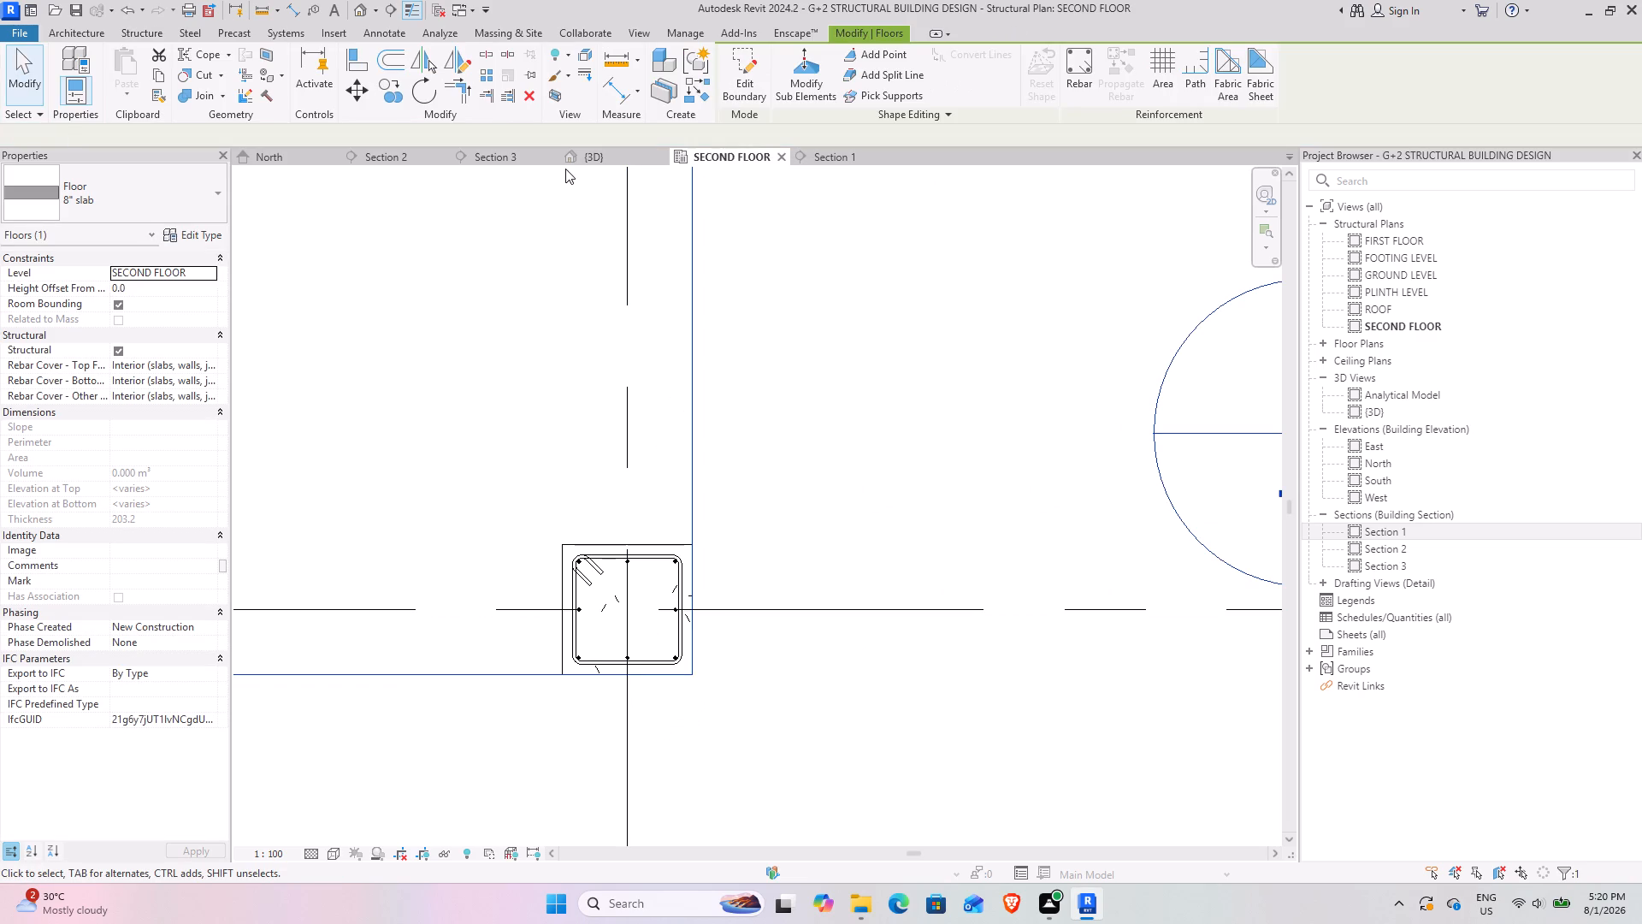
Inspect the new SECOND FLOOR slab in the 3D view from the side, above and back.
{"action": "left_click", "coordinate": [523, 159]}
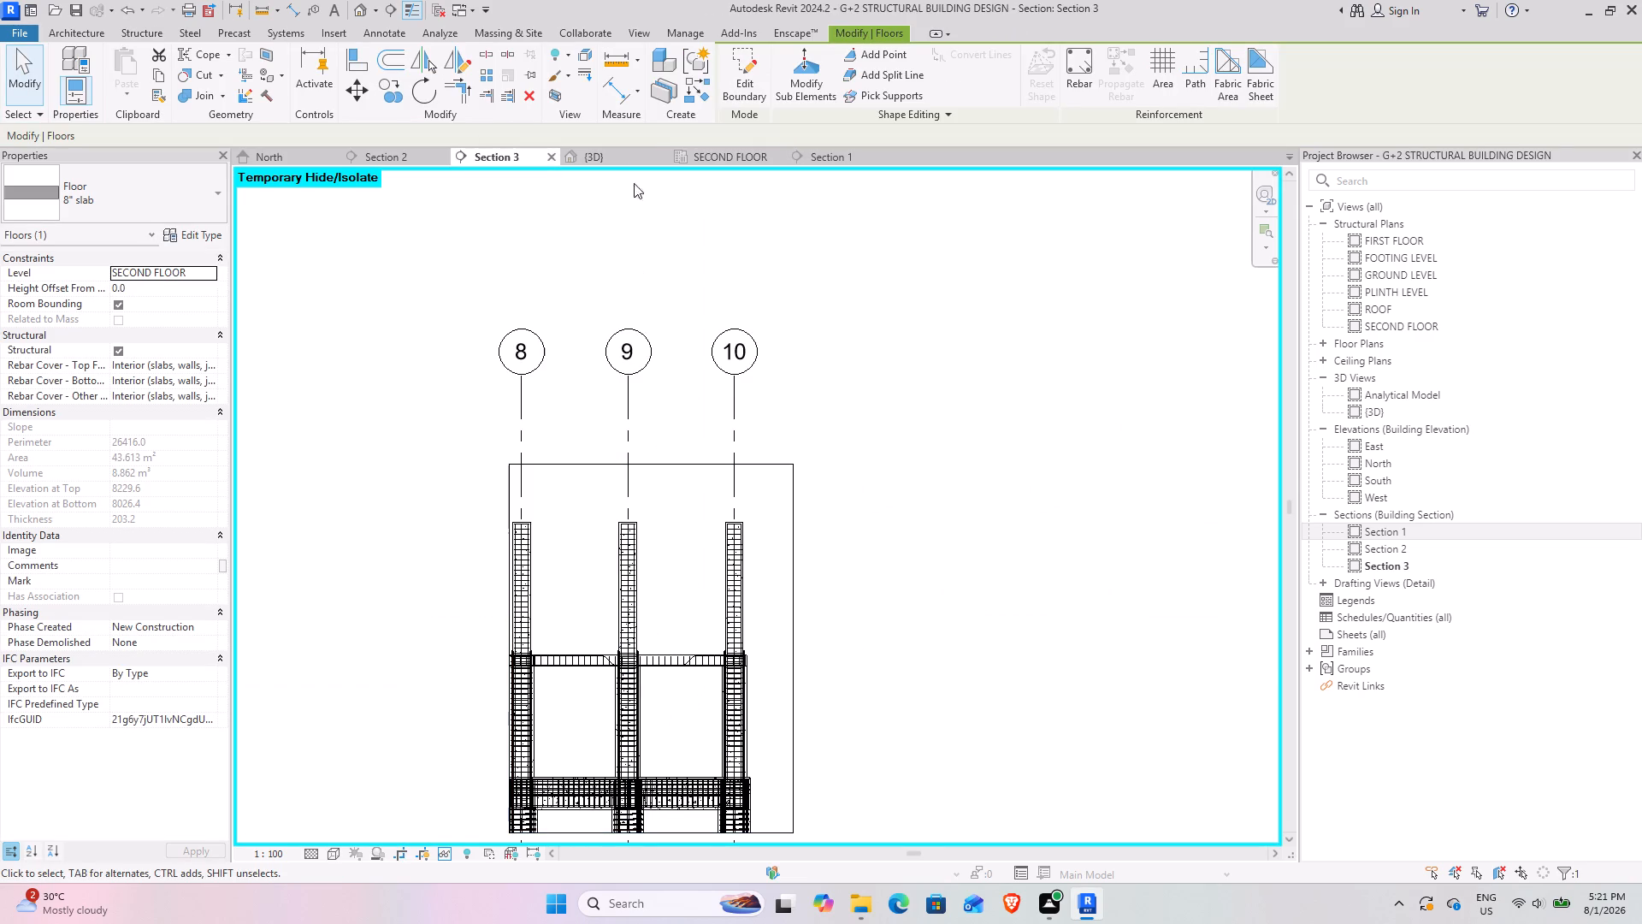
{"action": "left_click", "coordinate": [607, 149]}
{"action": "scroll", "coordinate": [700, 636], "scroll_direction": "down", "scroll_amount": 4}
{"action": "middle_click_drag", "start_coordinate": [790, 634], "coordinate": [789, 634]}
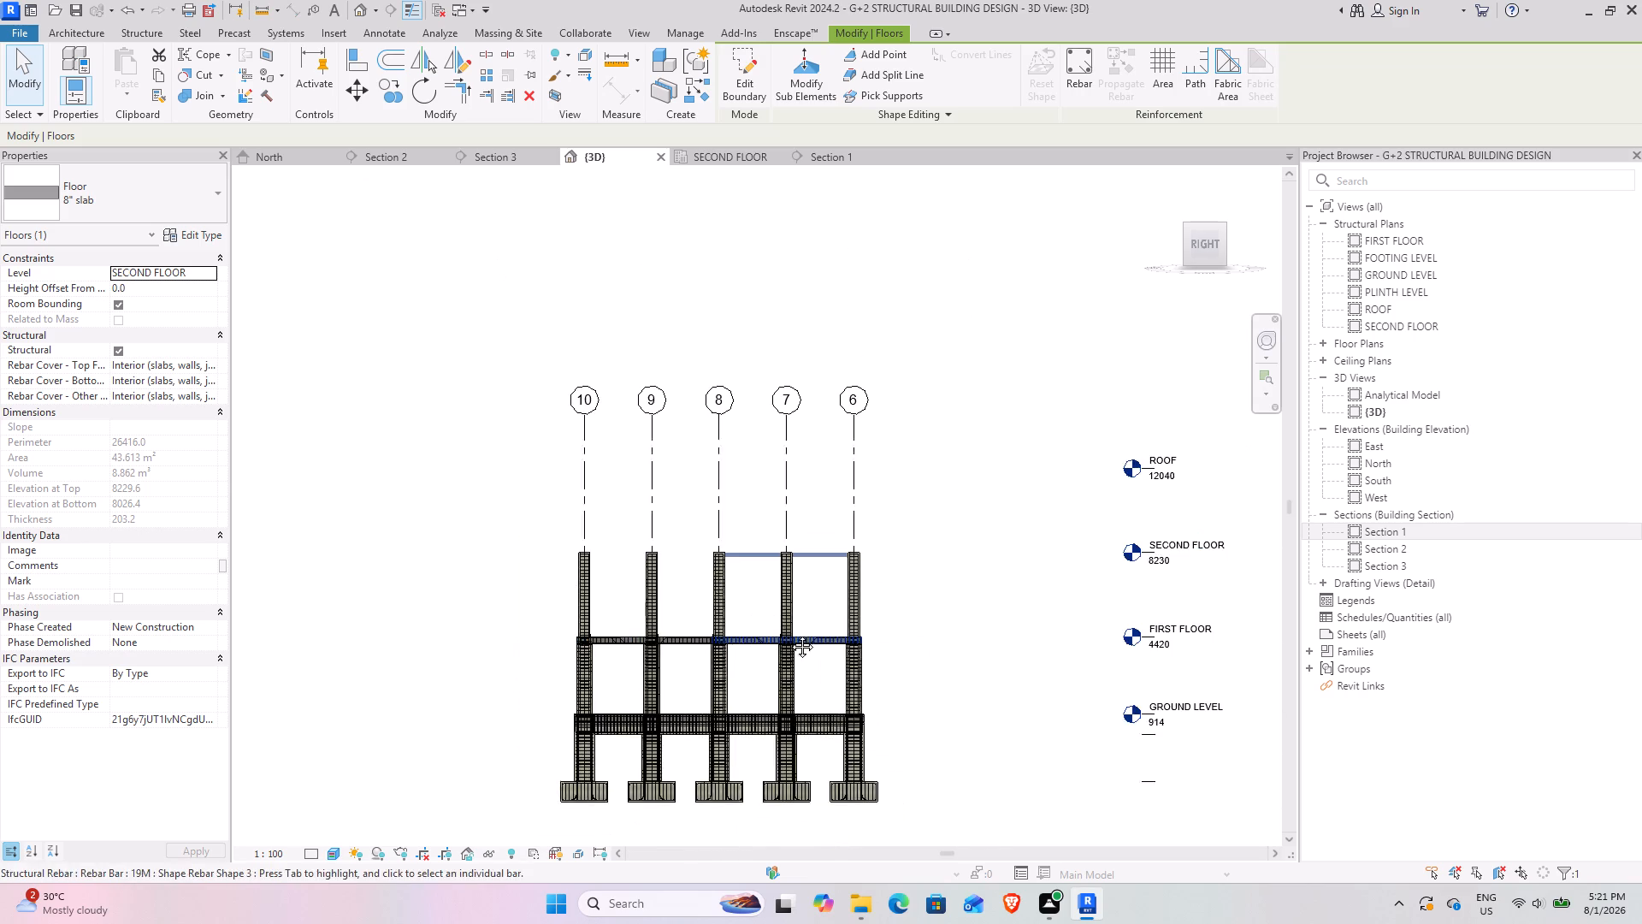
{"action": "middle_click_drag", "start_coordinate": [789, 634], "coordinate": [641, 519]}
{"action": "left_click_drag", "start_coordinate": [1182, 241], "coordinate": [1248, 228]}
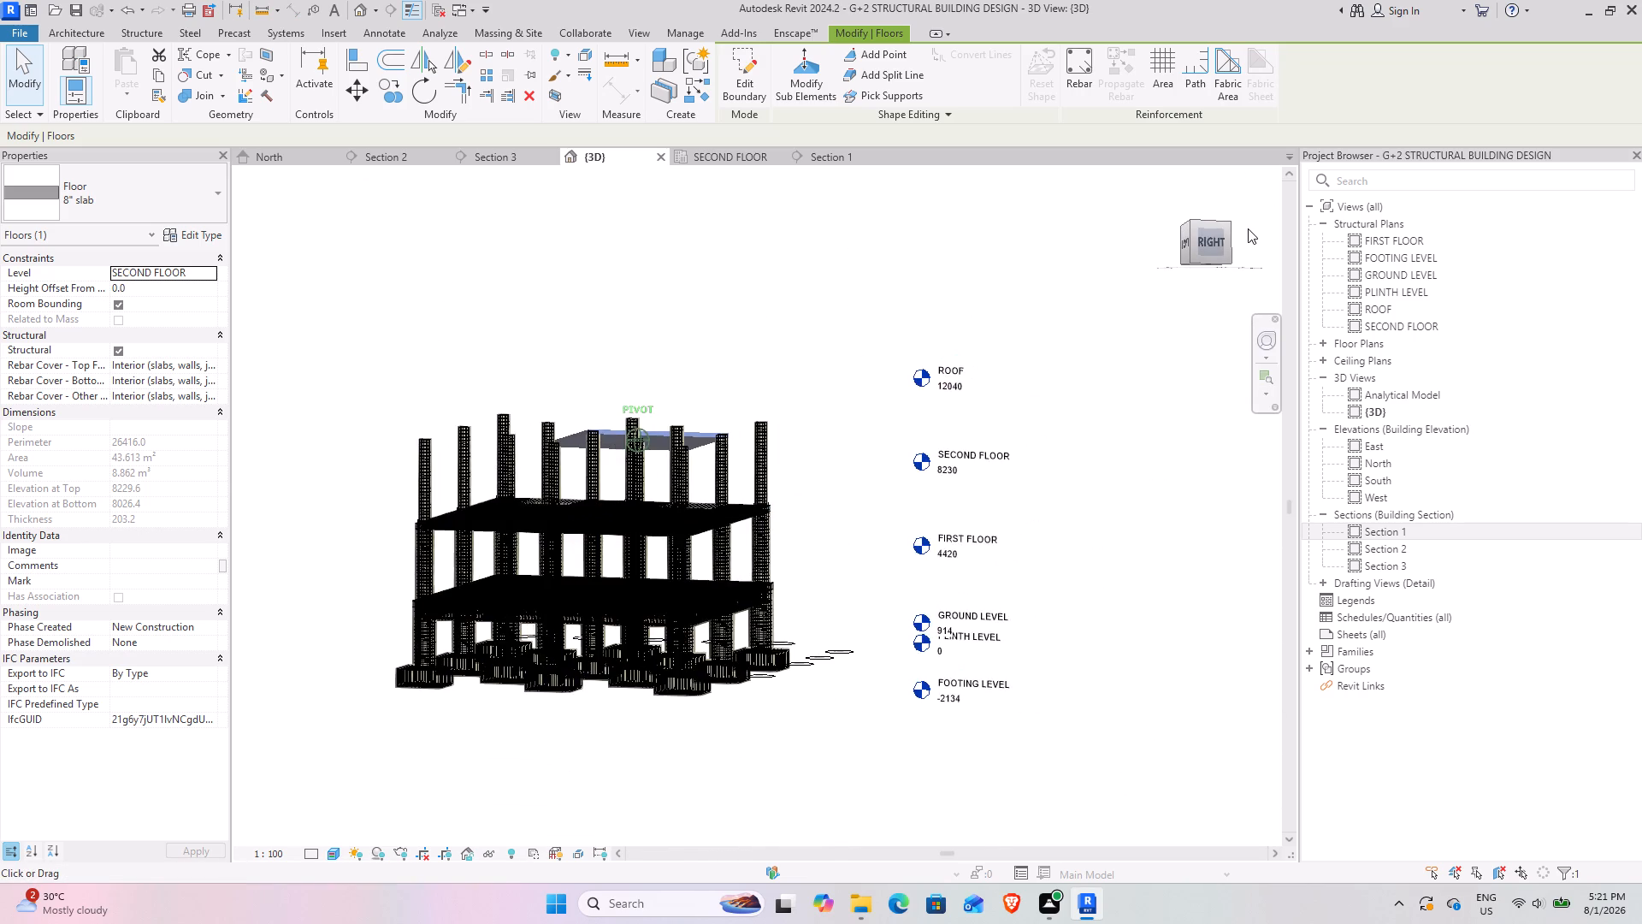
{"action": "left_click_drag", "start_coordinate": [1248, 228], "coordinate": [1178, 318]}
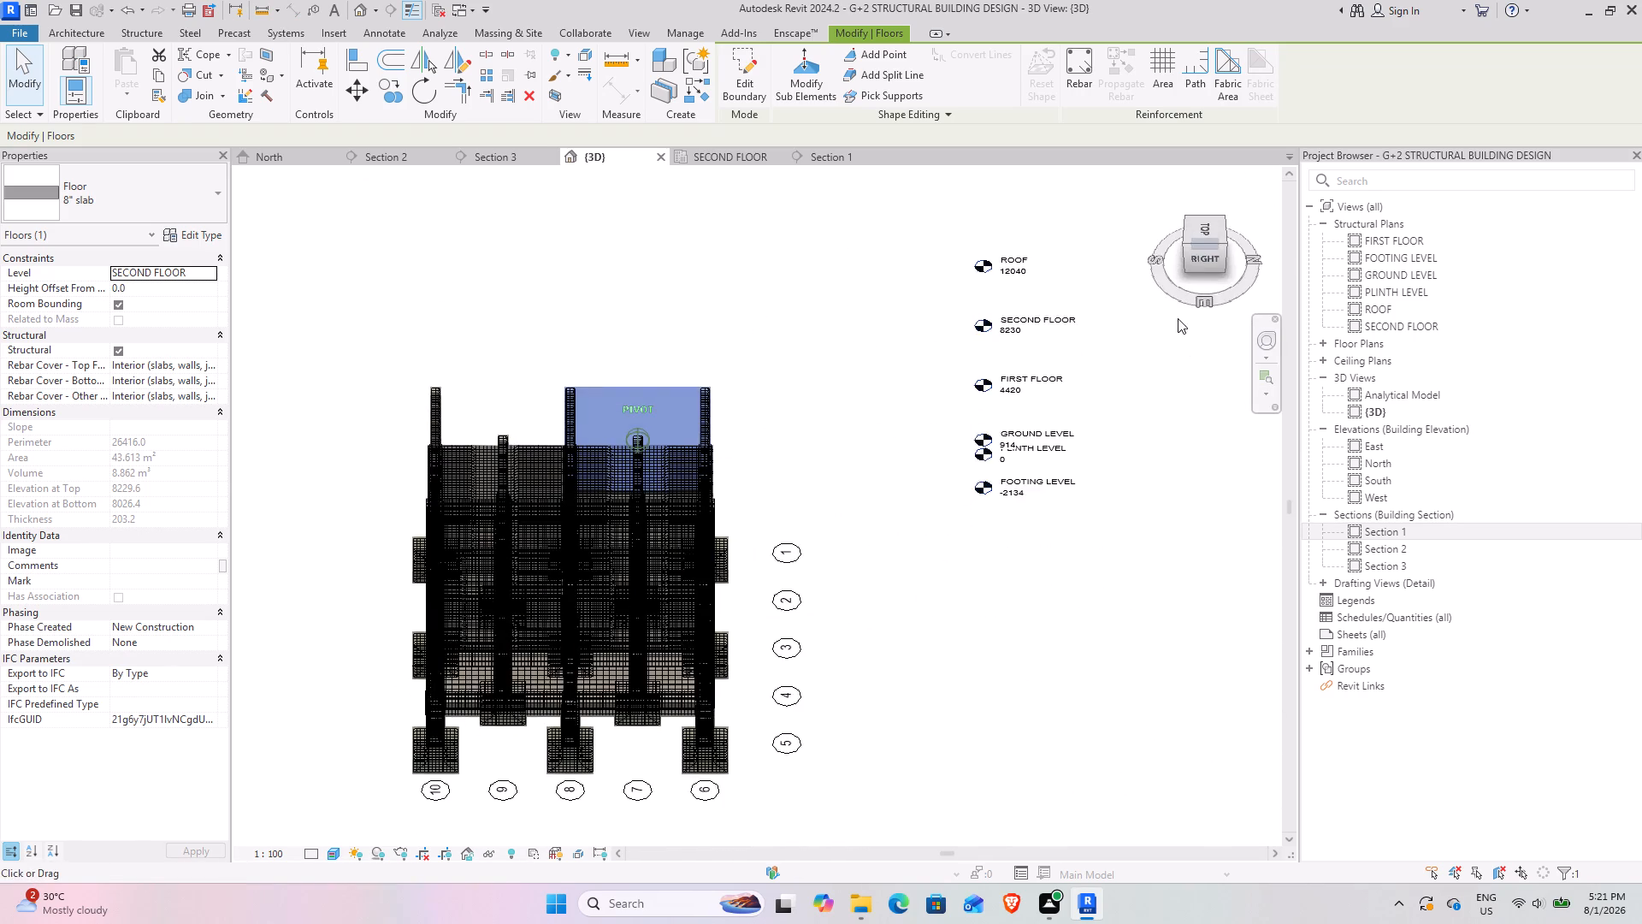
{"action": "left_click_drag", "start_coordinate": [1178, 318], "coordinate": [875, 201]}
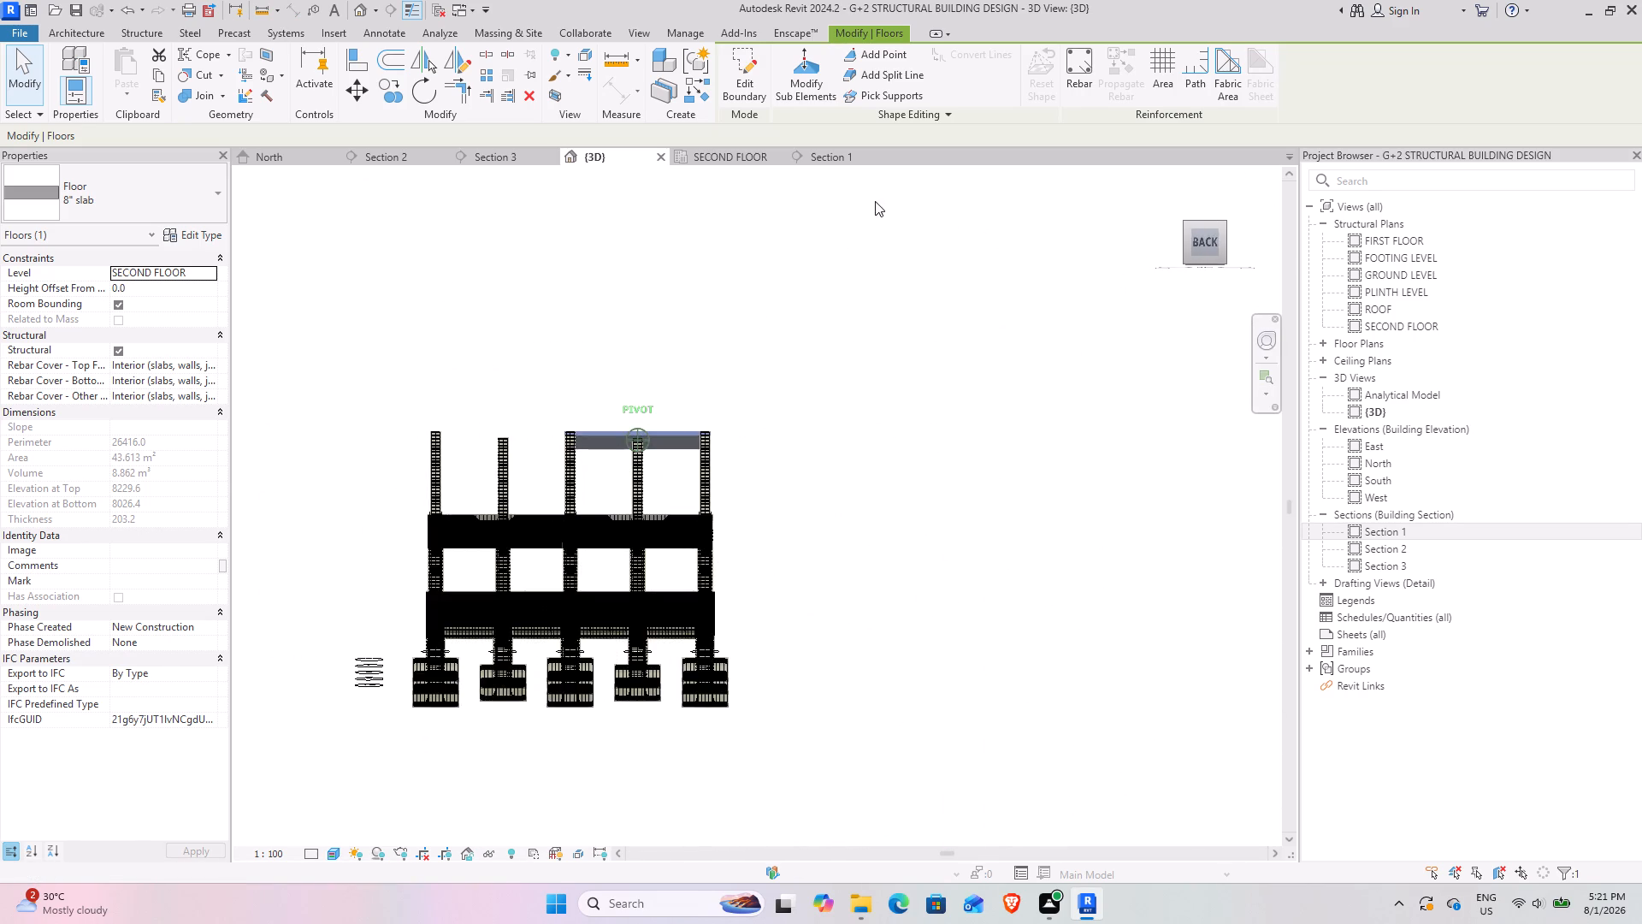
{"action": "left_click_drag", "start_coordinate": [875, 201], "coordinate": [874, 228]}
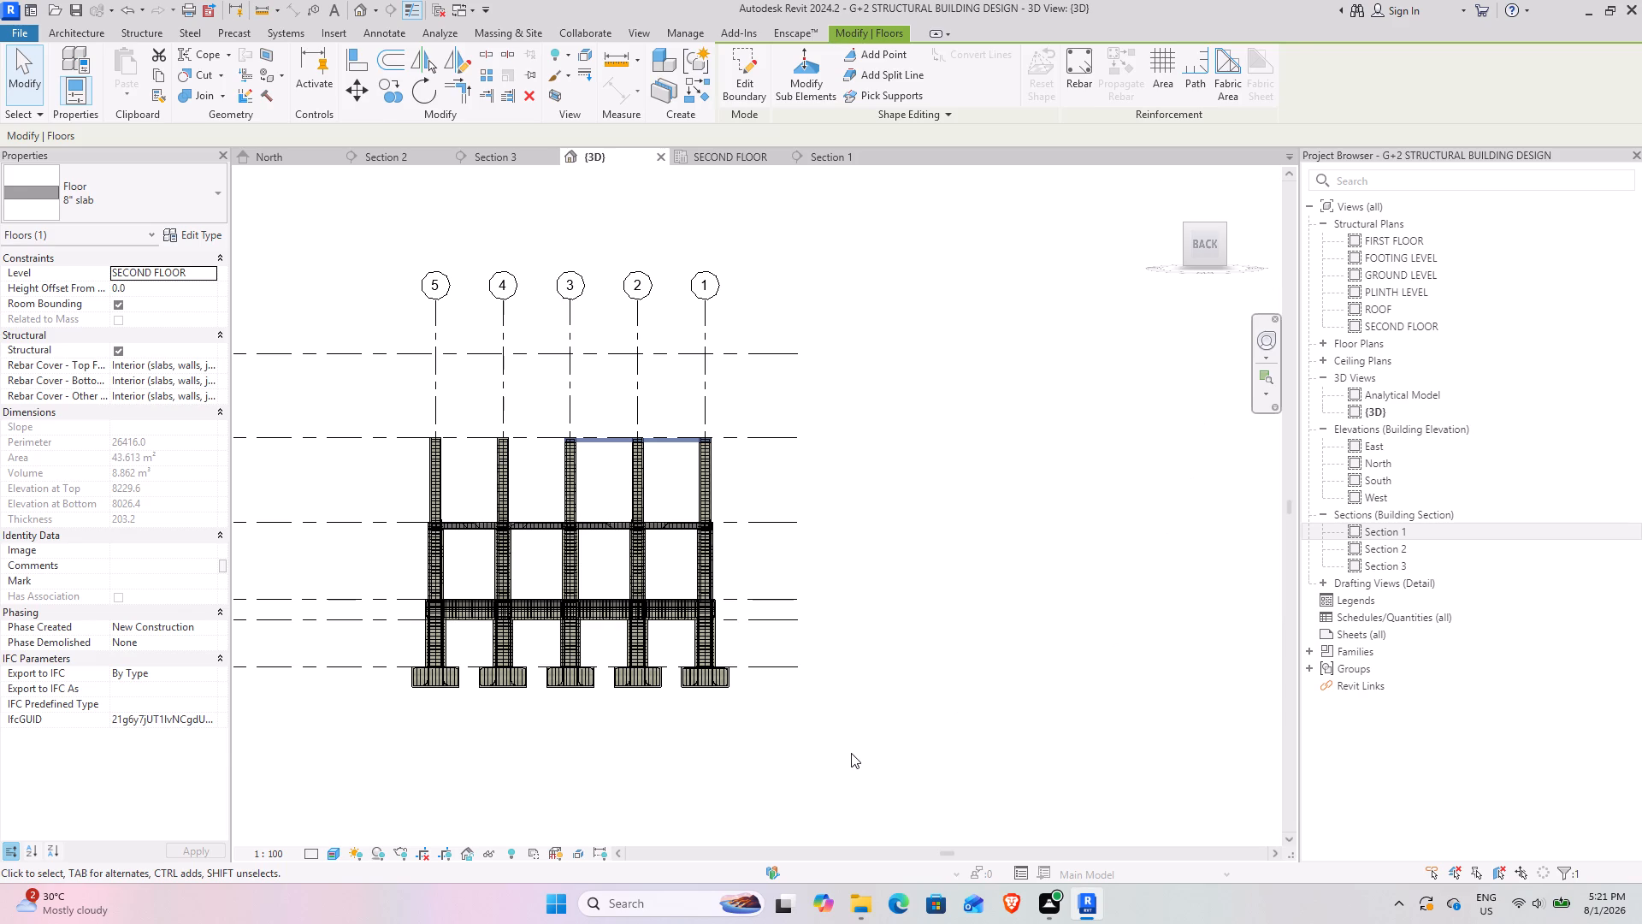
Temporarily hide the columns, lower storeys, foundations, grids and levels in the 3D view, leaving only the SECOND FLOOR slab.
{"action": "left_click_drag", "start_coordinate": [851, 753], "coordinate": [337, 471]}
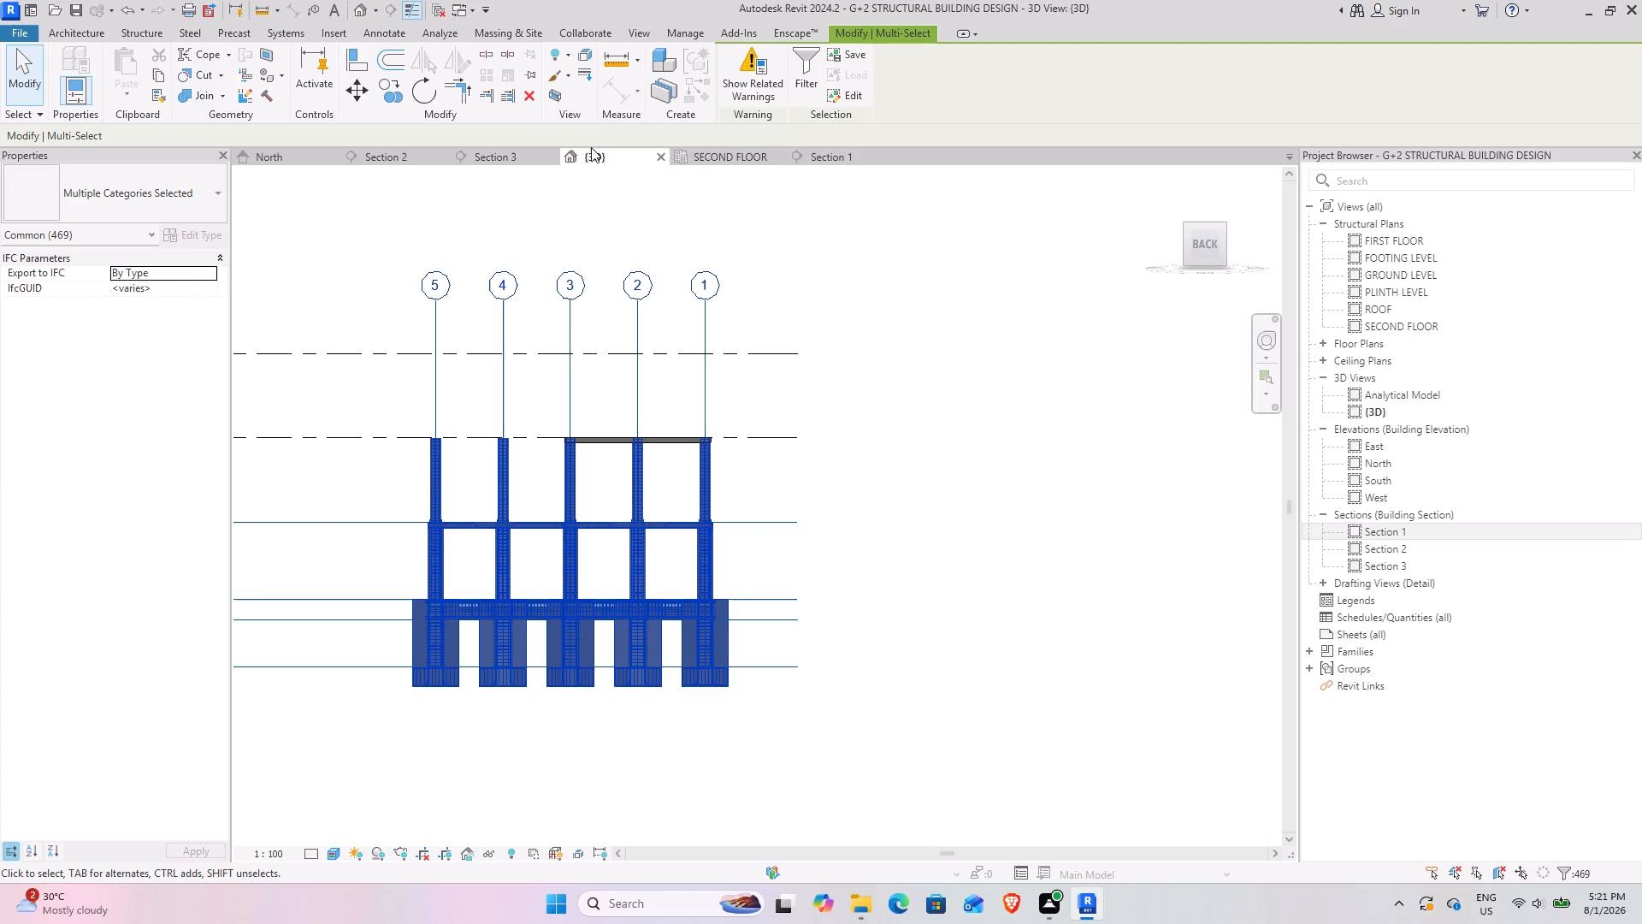
{"action": "type", "text": "hh"}
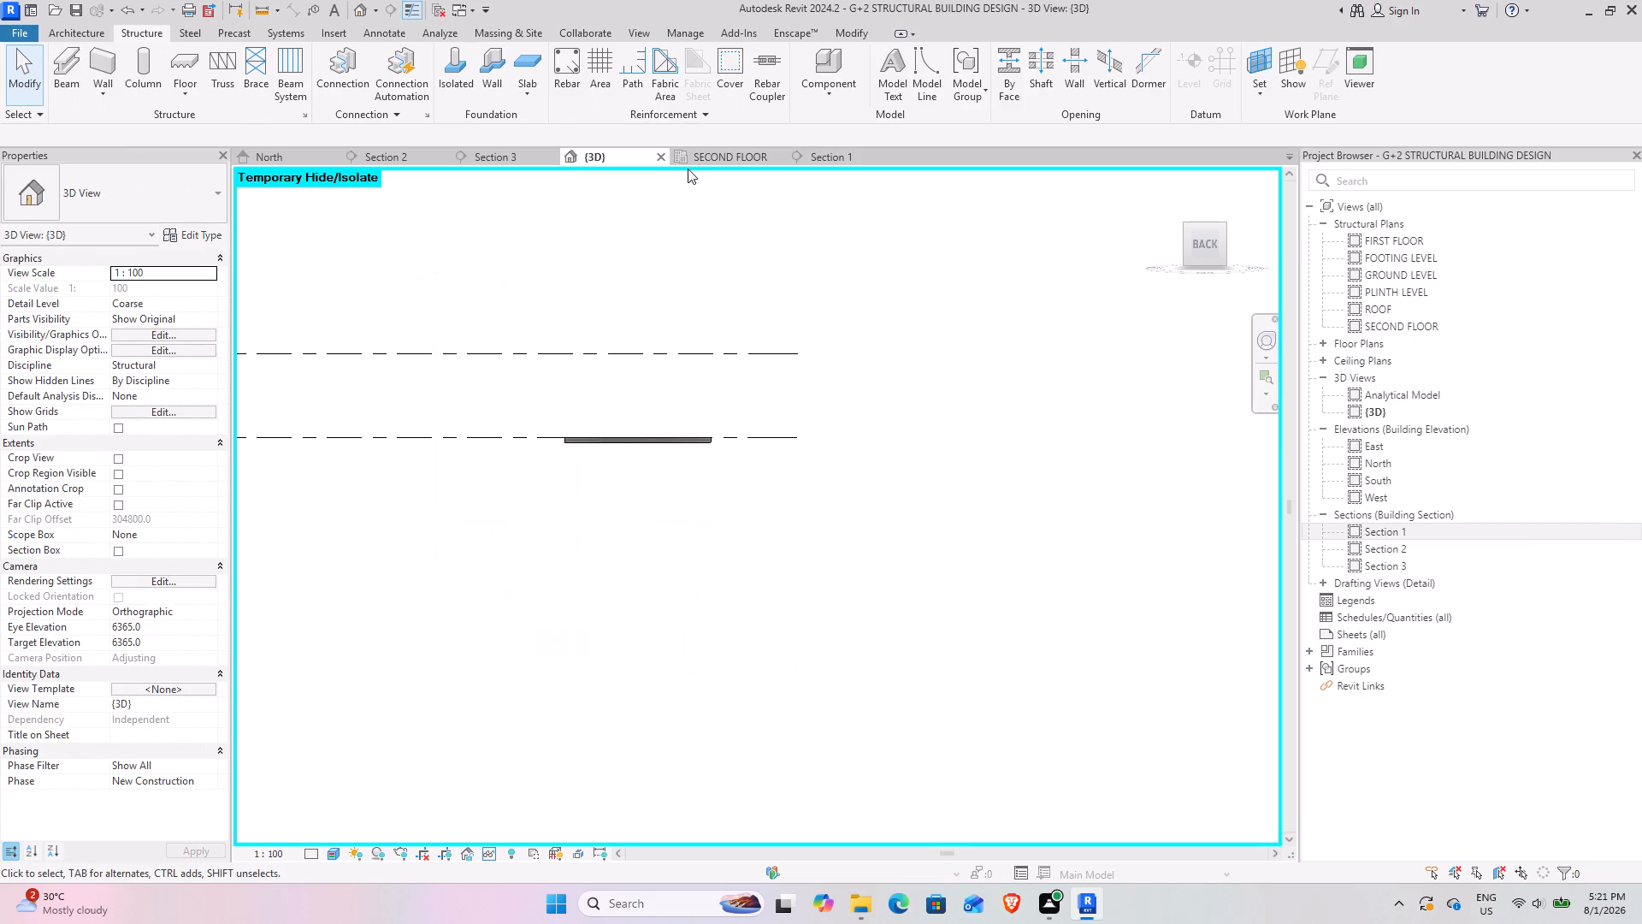
{"action": "left_click_drag", "start_coordinate": [856, 552], "coordinate": [769, 305]}
{"action": "type", "text": "hh"}
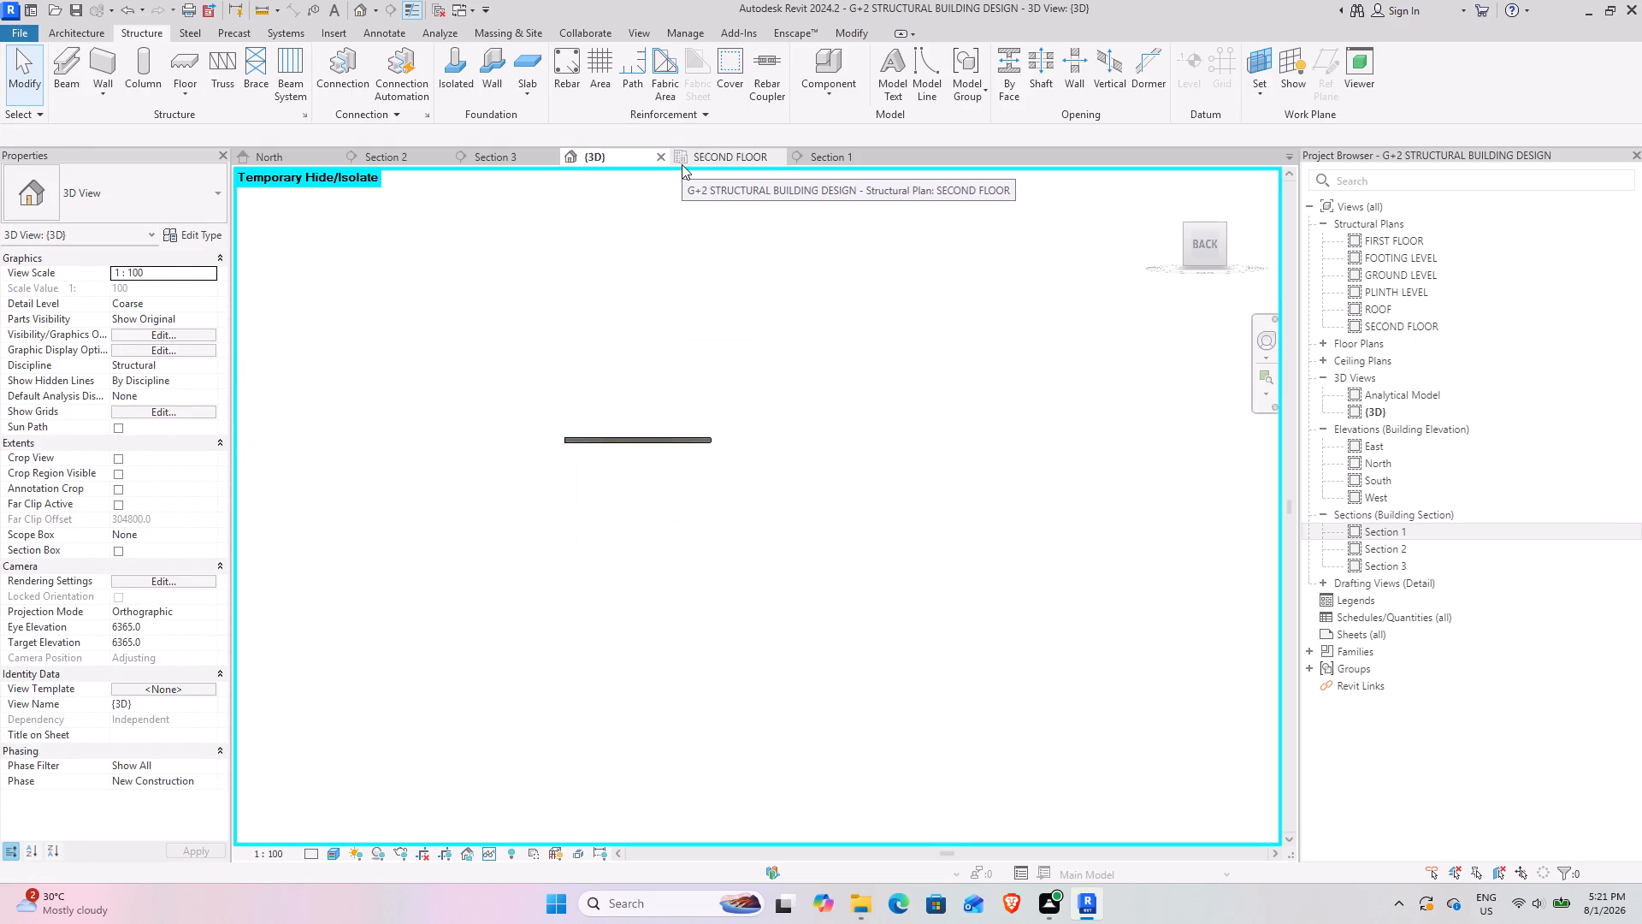
{"action": "middle_click_drag", "start_coordinate": [835, 514], "coordinate": [722, 690], "text": "shift"}
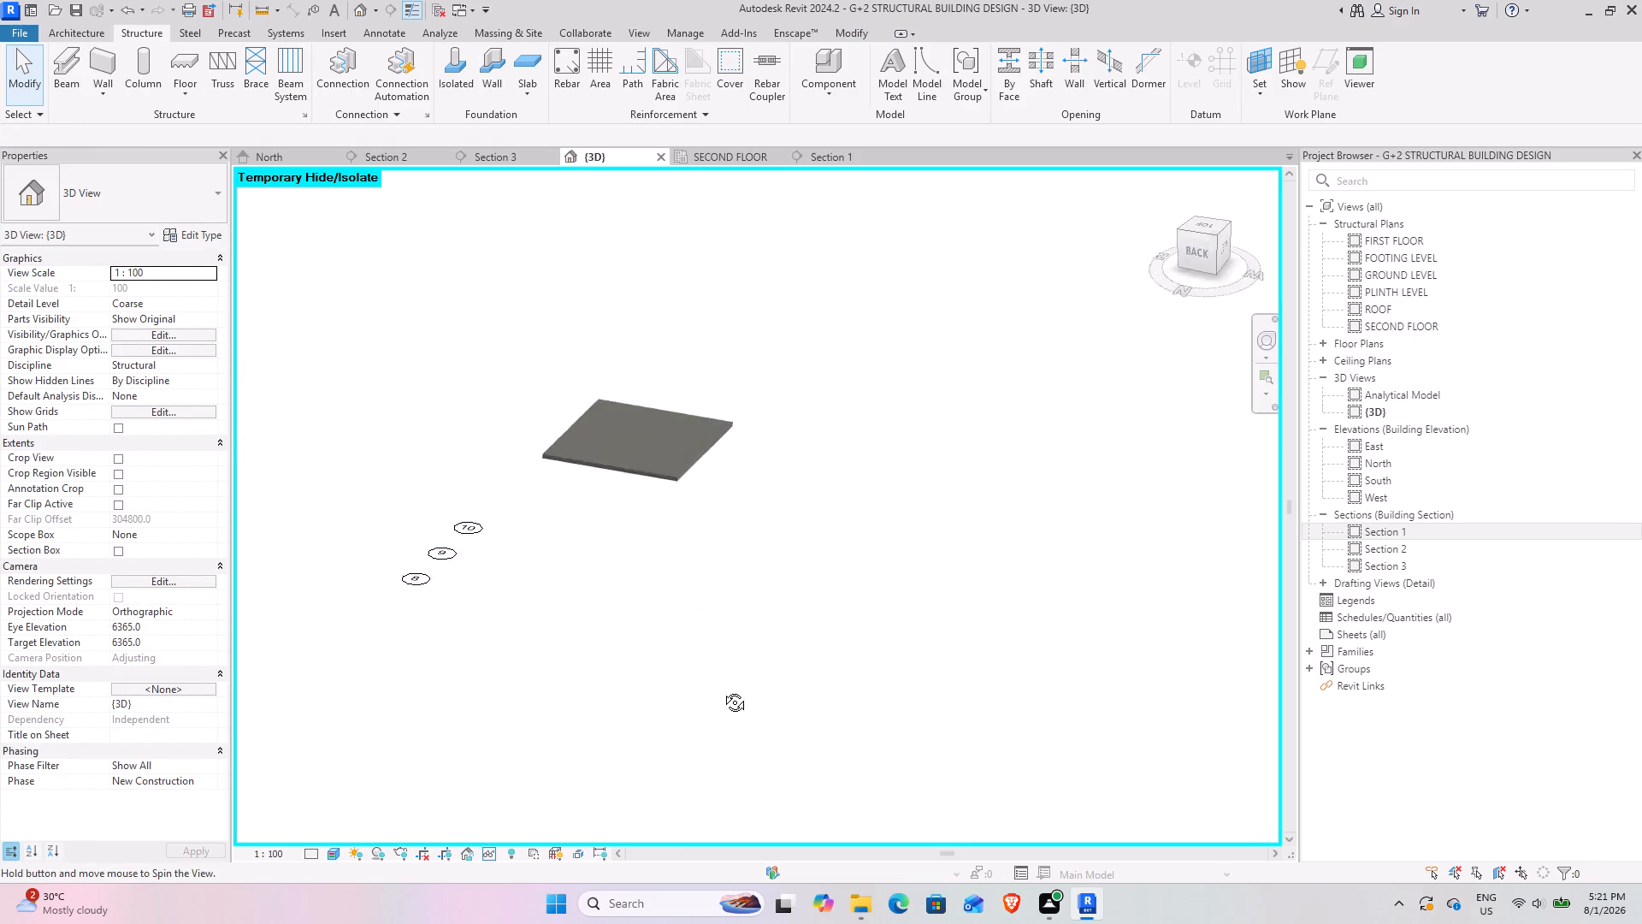
{"action": "middle_click_drag", "start_coordinate": [722, 690], "coordinate": [574, 824], "text": "shift"}
{"action": "scroll", "coordinate": [564, 346], "scroll_direction": "up", "scroll_amount": 7}
{"action": "middle_click_drag", "start_coordinate": [712, 530], "coordinate": [966, 352], "text": "shift"}
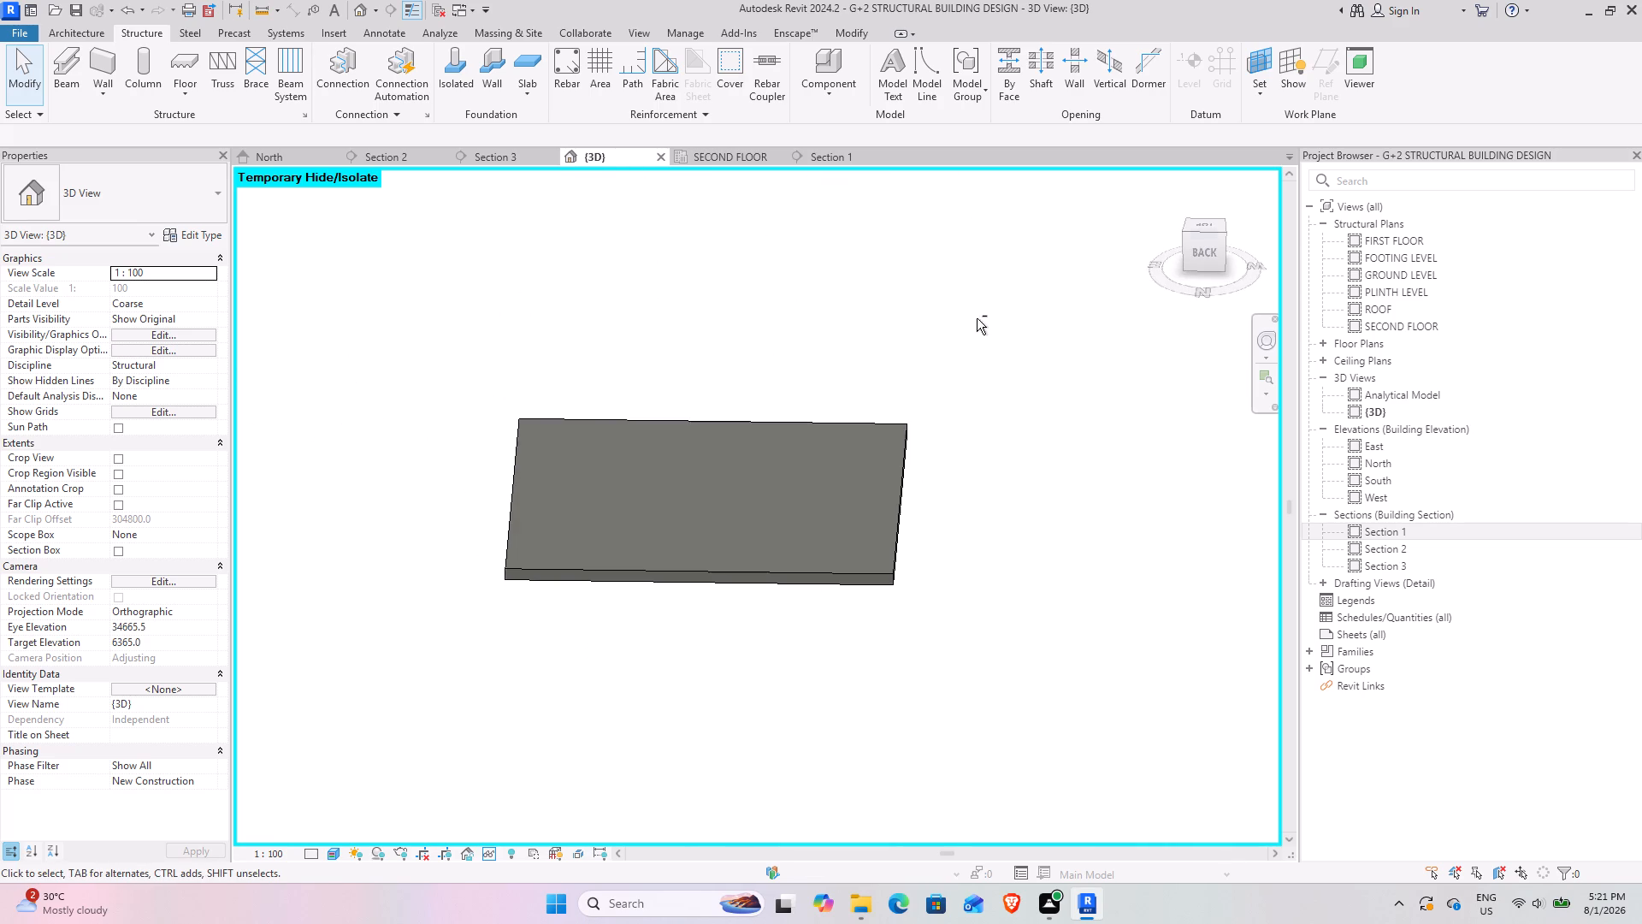
{"action": "middle_click_drag", "start_coordinate": [930, 309], "coordinate": [820, 272]}
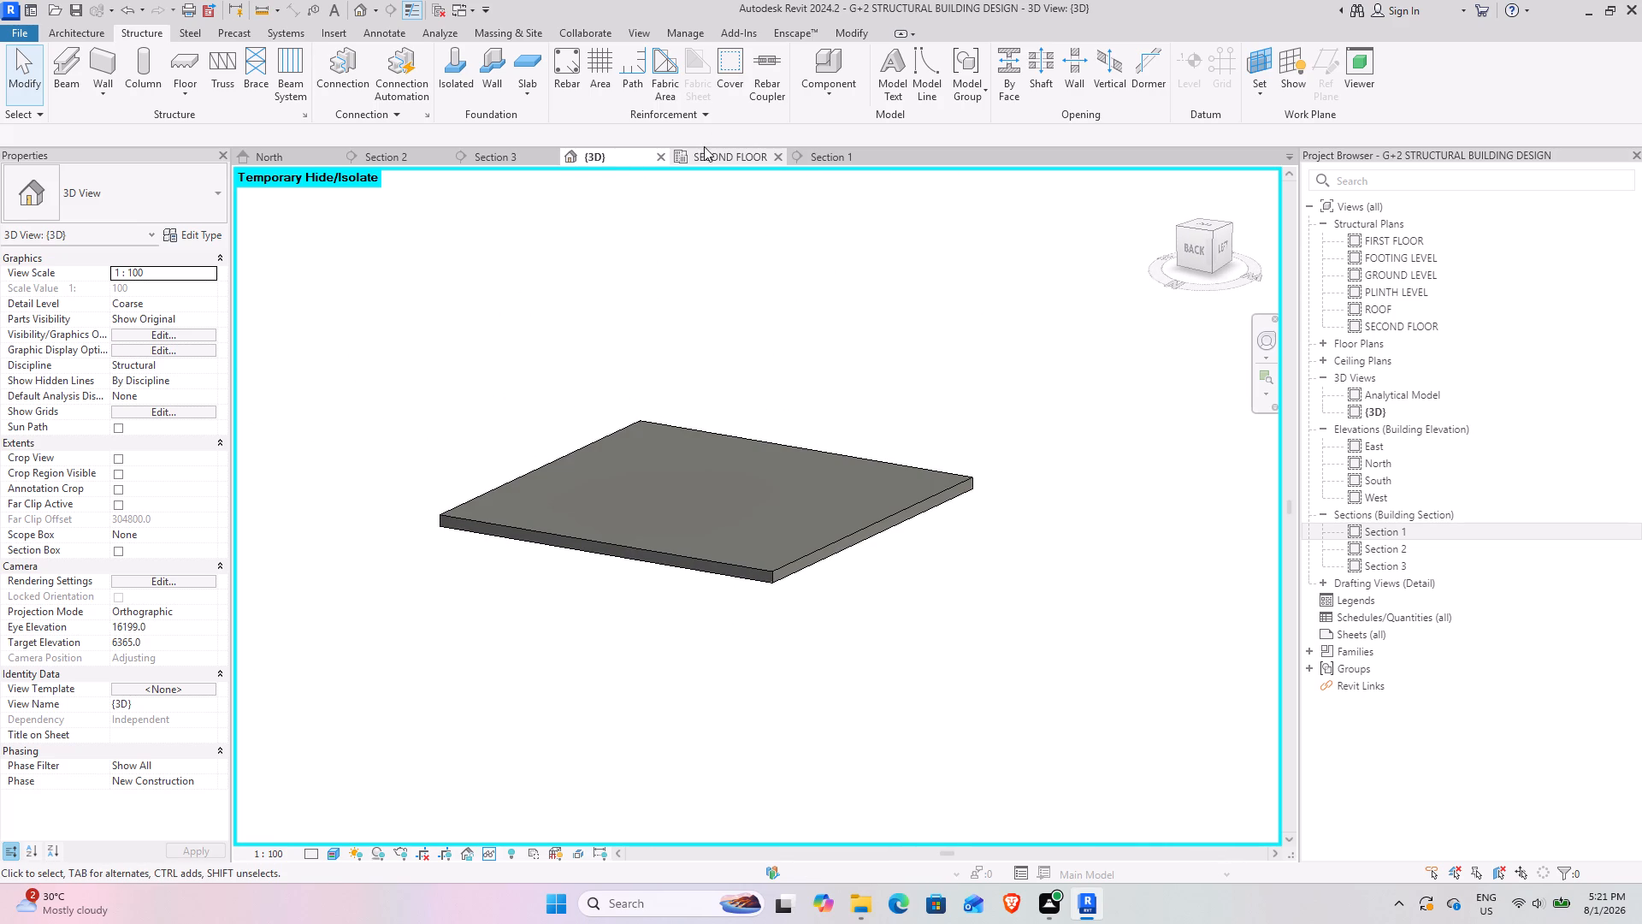
In the SECOND FLOOR plan, move the Section 3 line onto the new slab, between grids 1 and 2 and crossing grids 6 to 8.
{"action": "left_click_drag", "start_coordinate": [709, 152], "coordinate": [718, 157]}
{"action": "scroll", "coordinate": [709, 152], "scroll_direction": "up", "scroll_amount": 1}
{"action": "scroll", "coordinate": [678, 496], "scroll_direction": "down", "scroll_amount": 9}
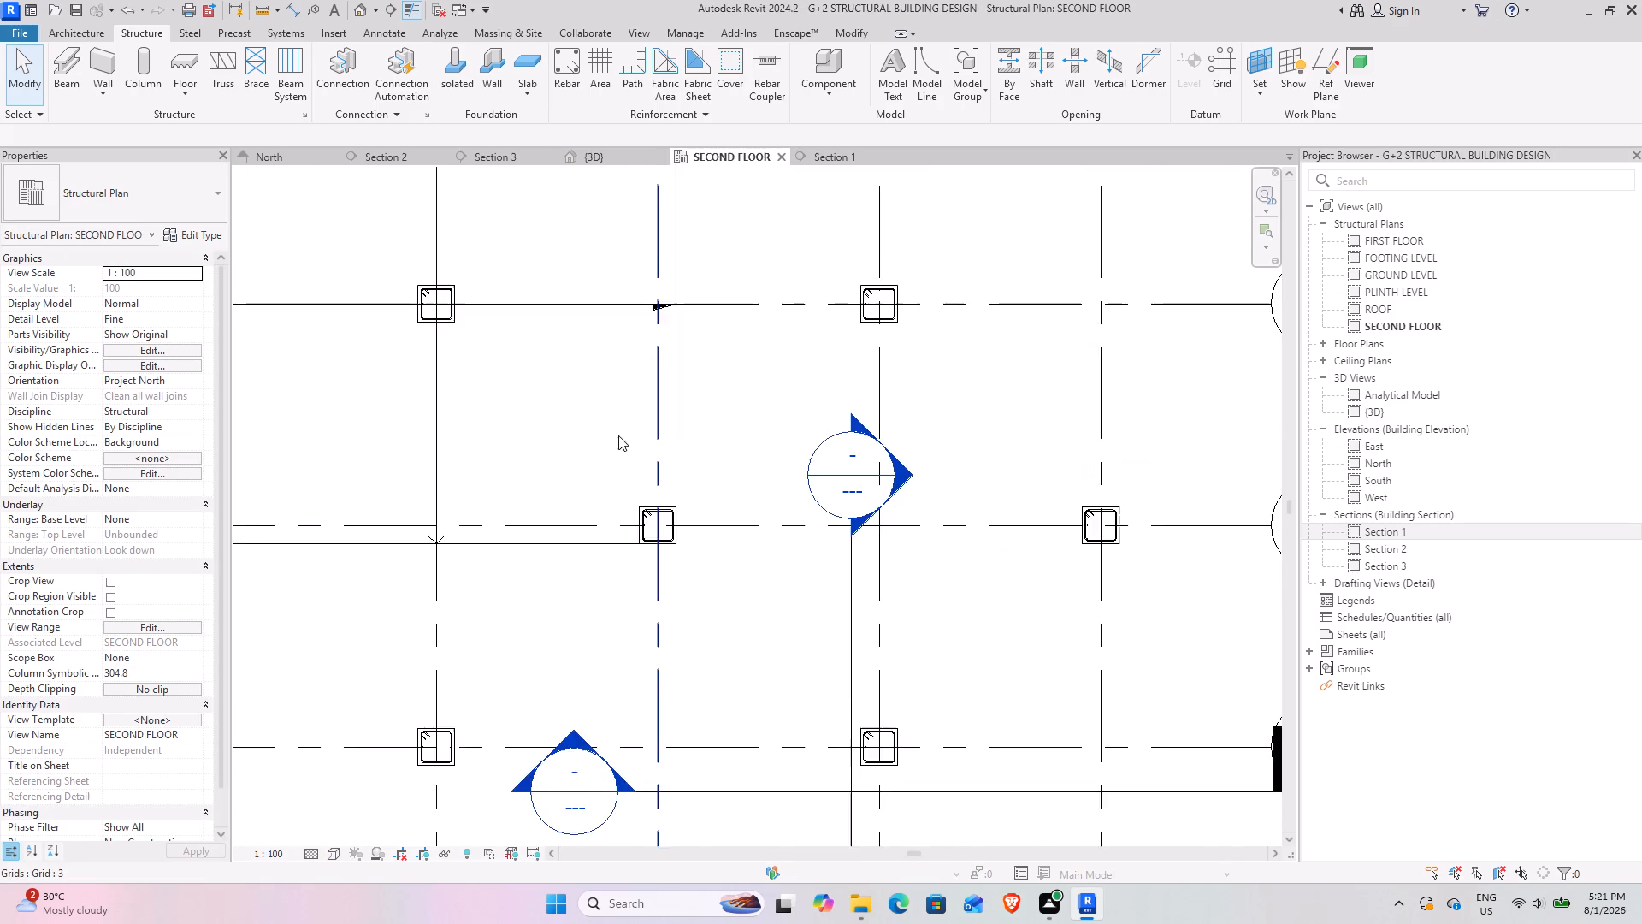
{"action": "middle_click_drag", "start_coordinate": [618, 435], "coordinate": [923, 460]}
{"action": "scroll", "coordinate": [723, 274], "scroll_direction": "down", "scroll_amount": 3}
{"action": "middle_click_drag", "start_coordinate": [746, 258], "coordinate": [721, 302]}
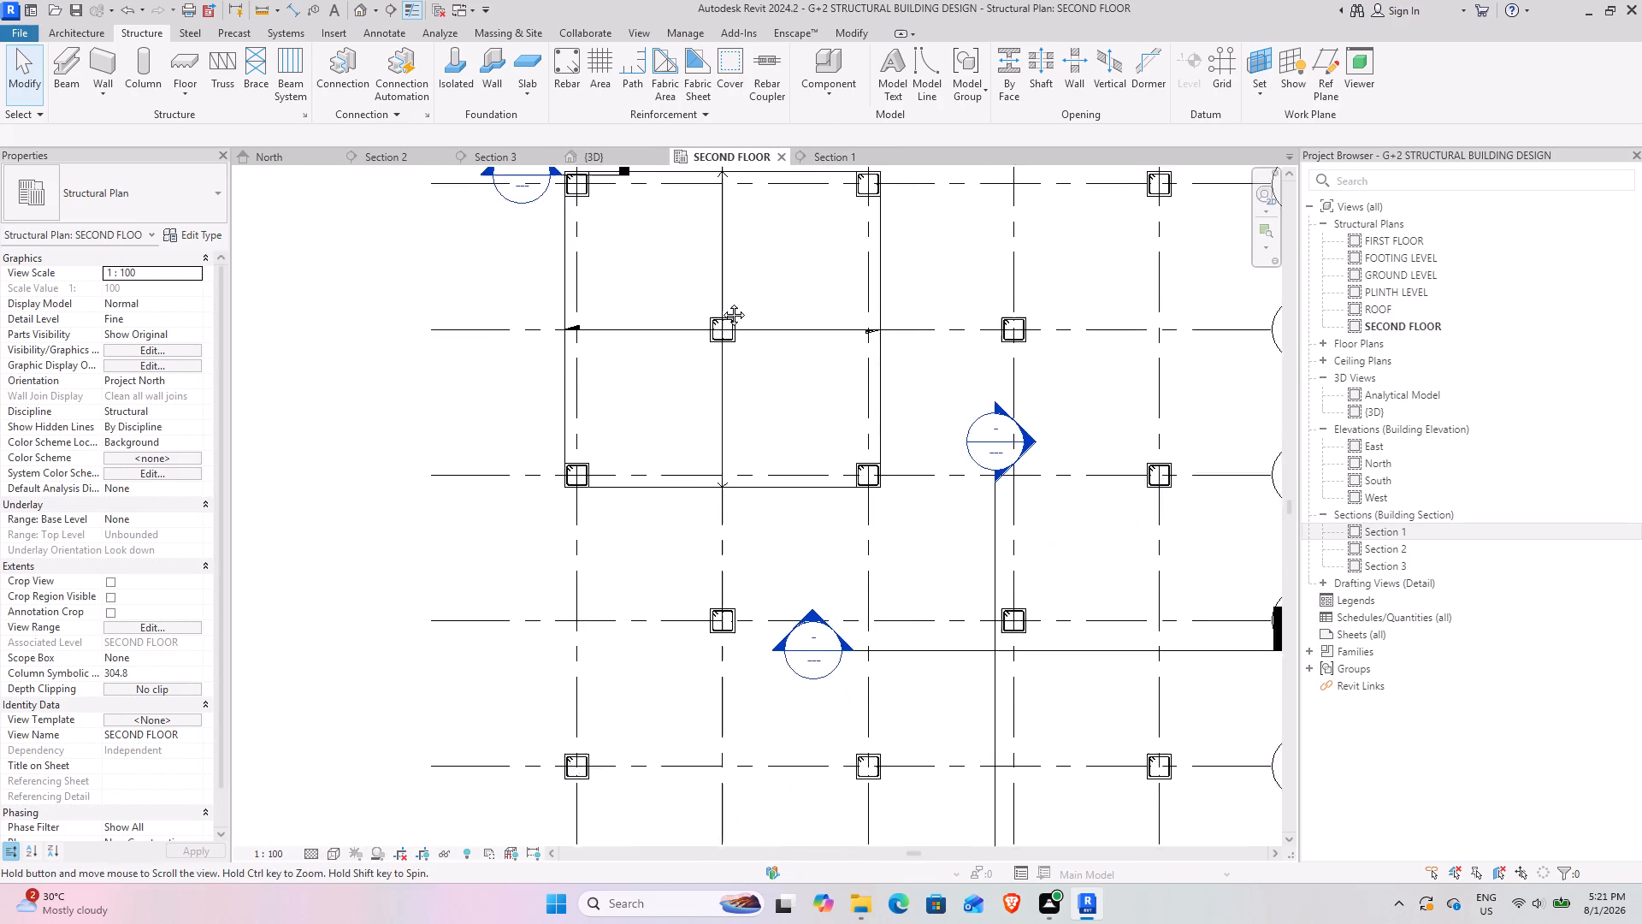
{"action": "middle_click_drag", "start_coordinate": [721, 302], "coordinate": [683, 335]}
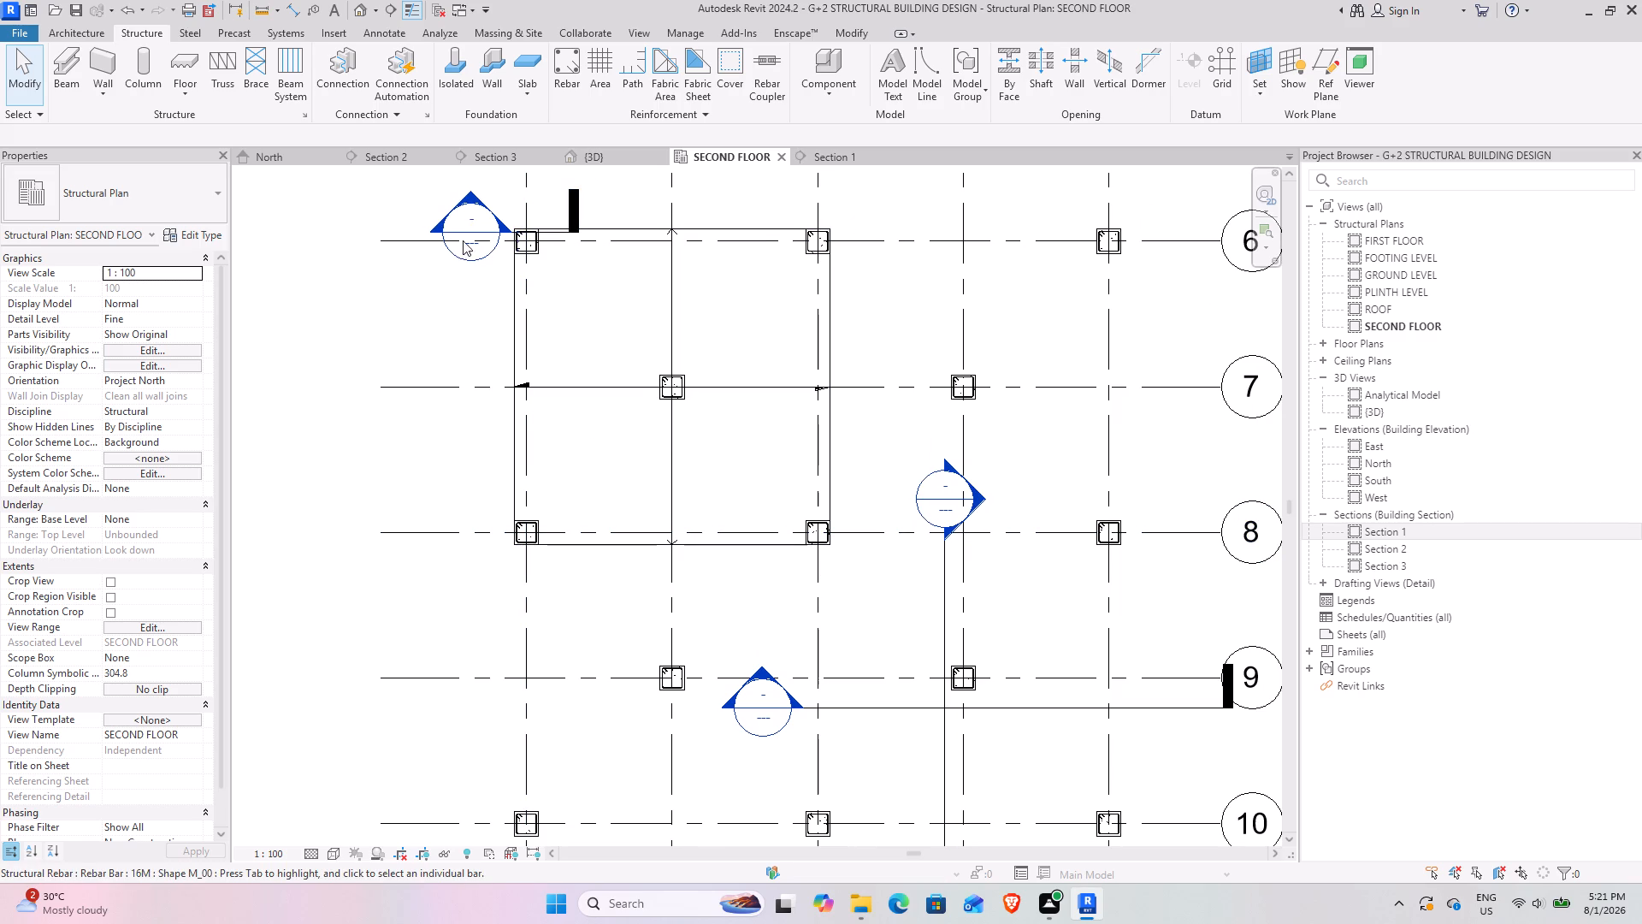
{"action": "scroll", "coordinate": [720, 399], "scroll_direction": "down", "scroll_amount": 2}
{"action": "middle_click_drag", "start_coordinate": [820, 464], "coordinate": [734, 432]}
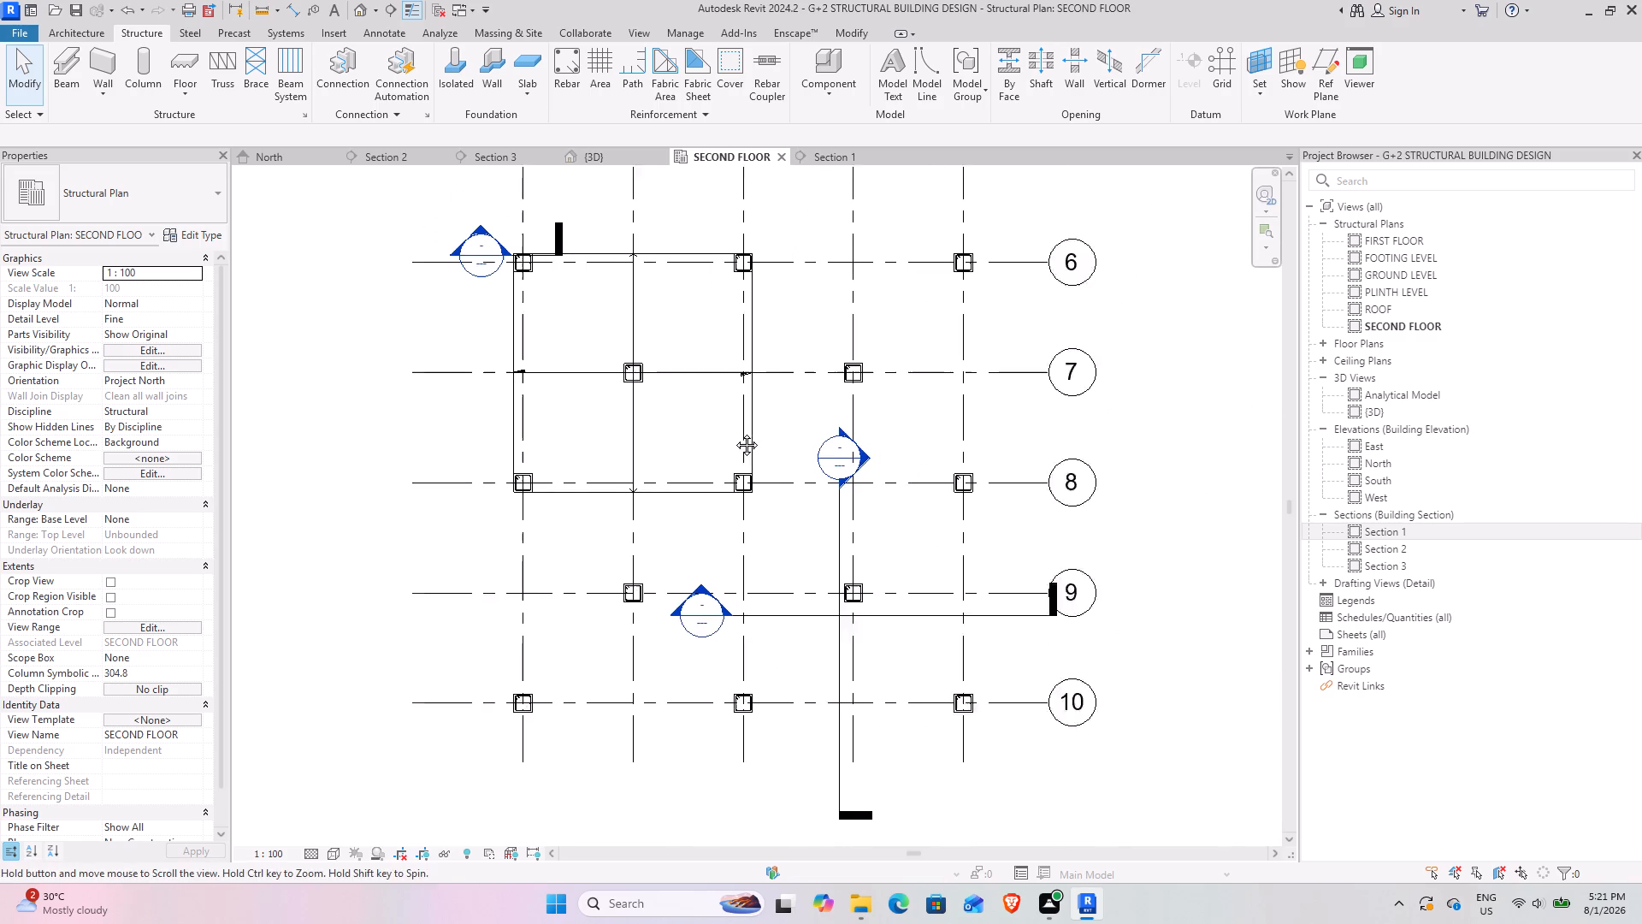
{"action": "middle_click_drag", "start_coordinate": [734, 432], "coordinate": [705, 423]}
{"action": "left_click", "coordinate": [776, 500]}
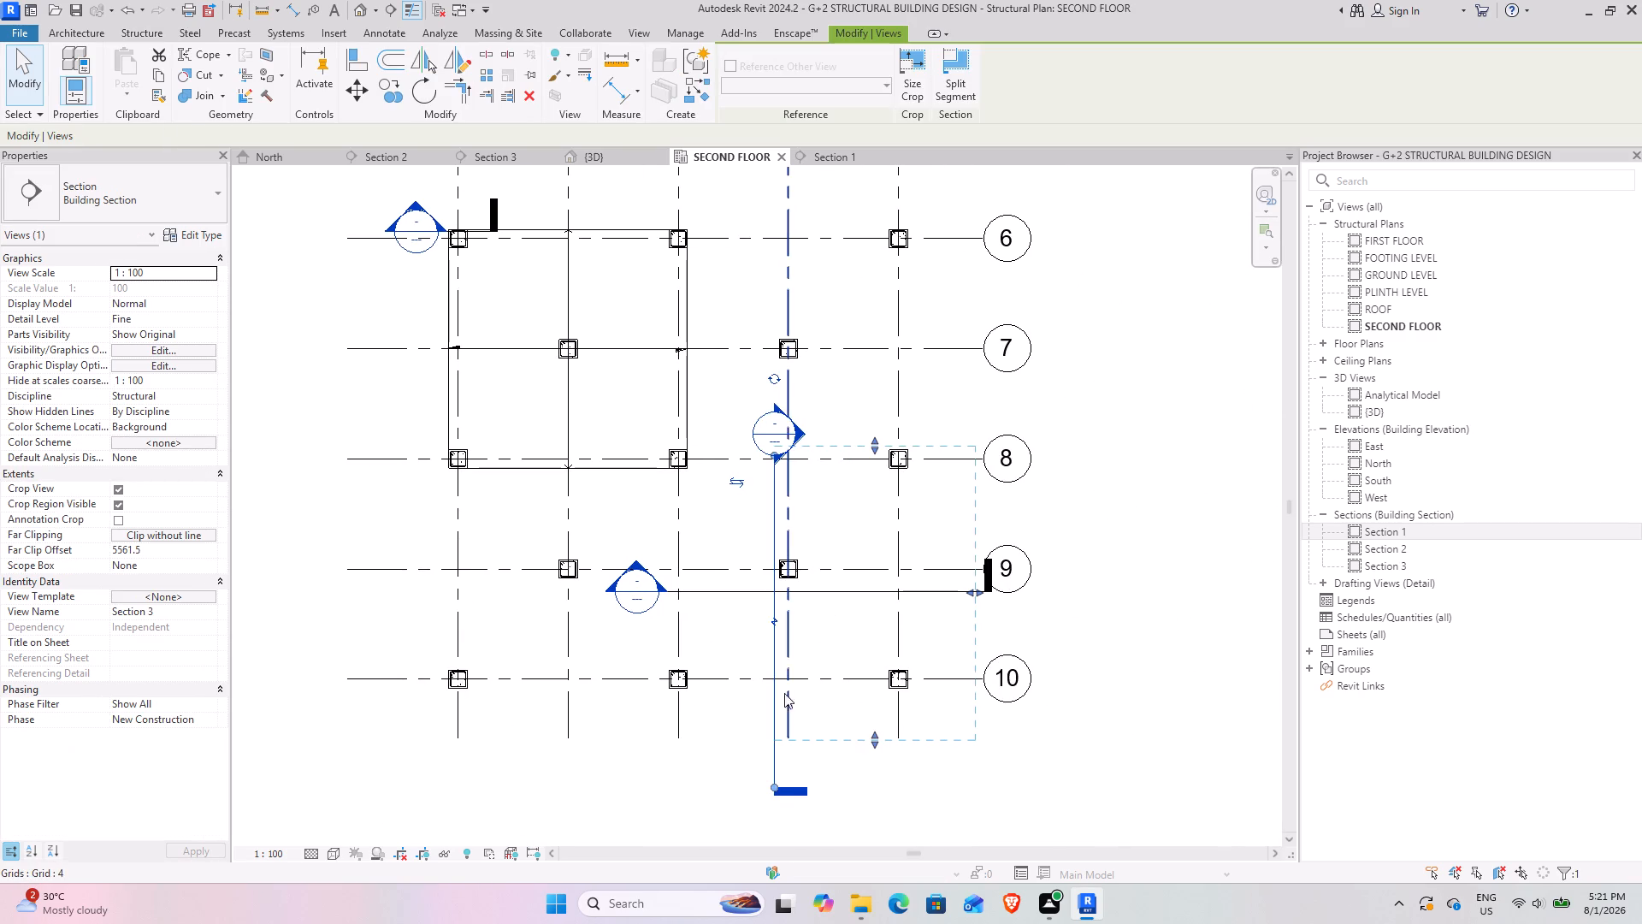
{"action": "left_click_drag", "start_coordinate": [775, 668], "coordinate": [524, 400]}
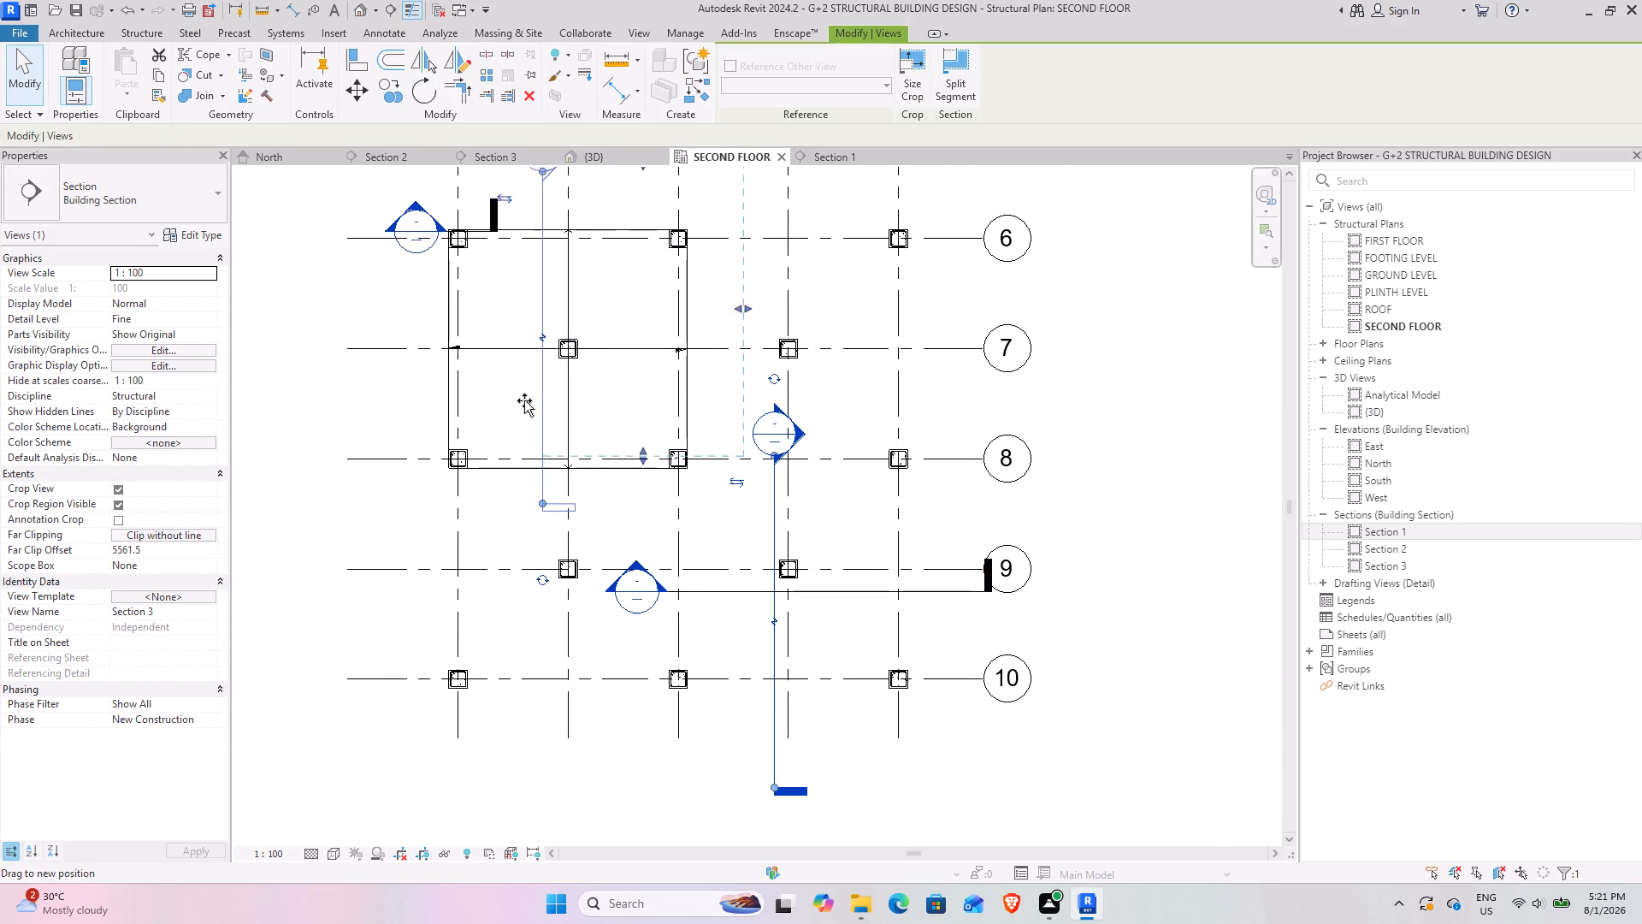
{"action": "left_click_drag", "start_coordinate": [524, 400], "coordinate": [509, 416]}
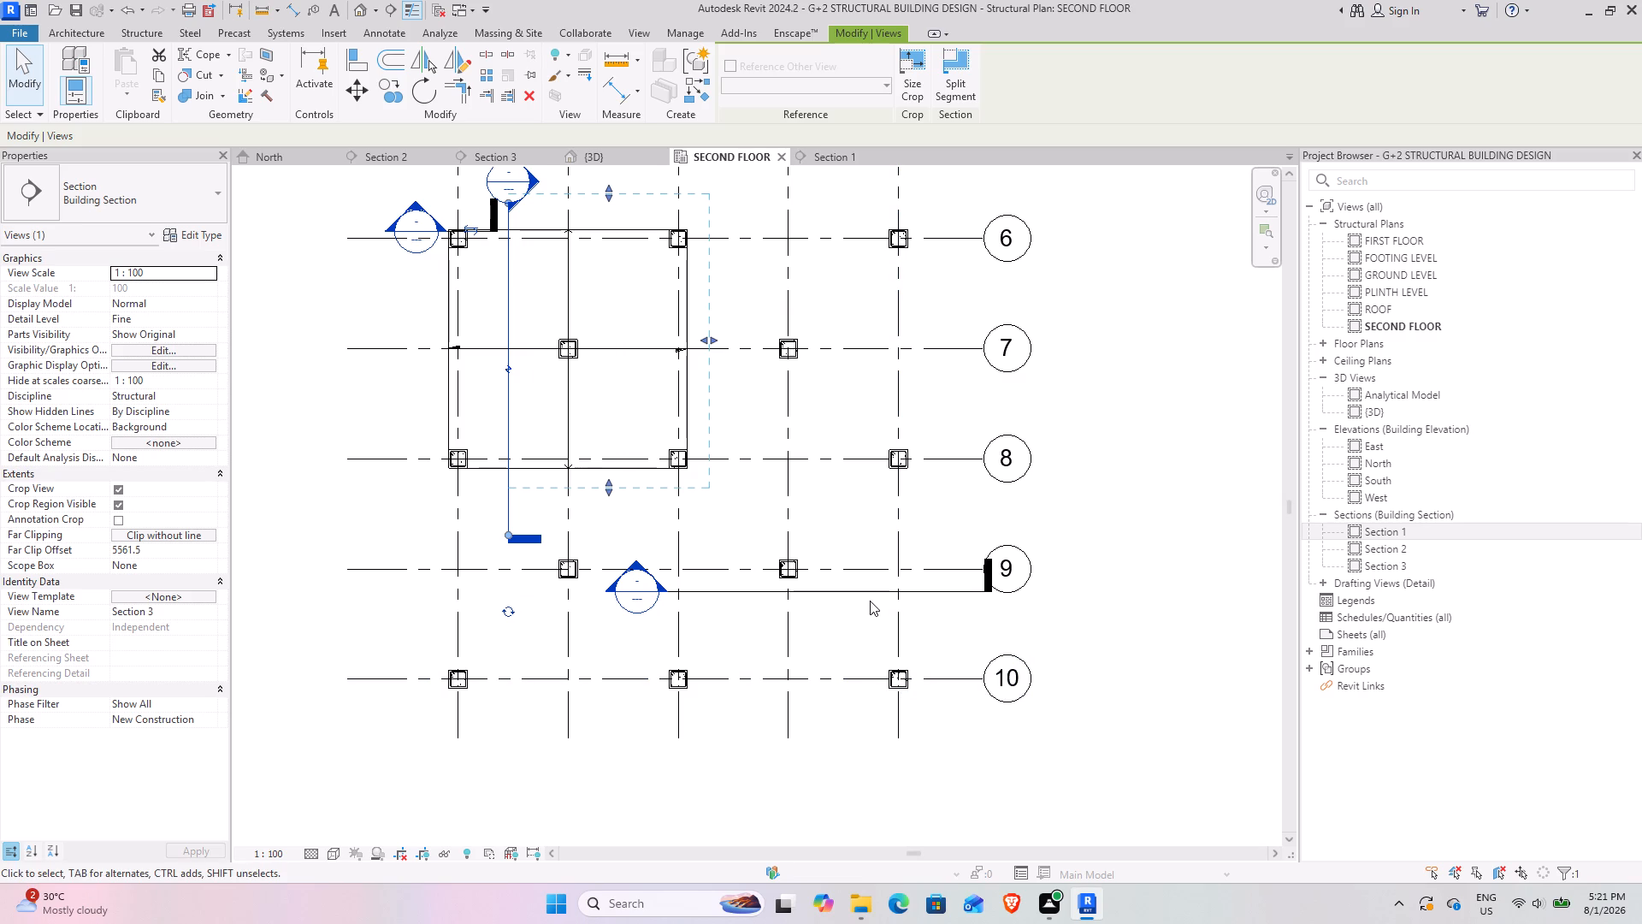
Move the Section 2 line up across the new slab, just below grid 7.
{"action": "left_click", "coordinate": [870, 597]}
{"action": "left_click_drag", "start_coordinate": [856, 589], "coordinate": [636, 401]}
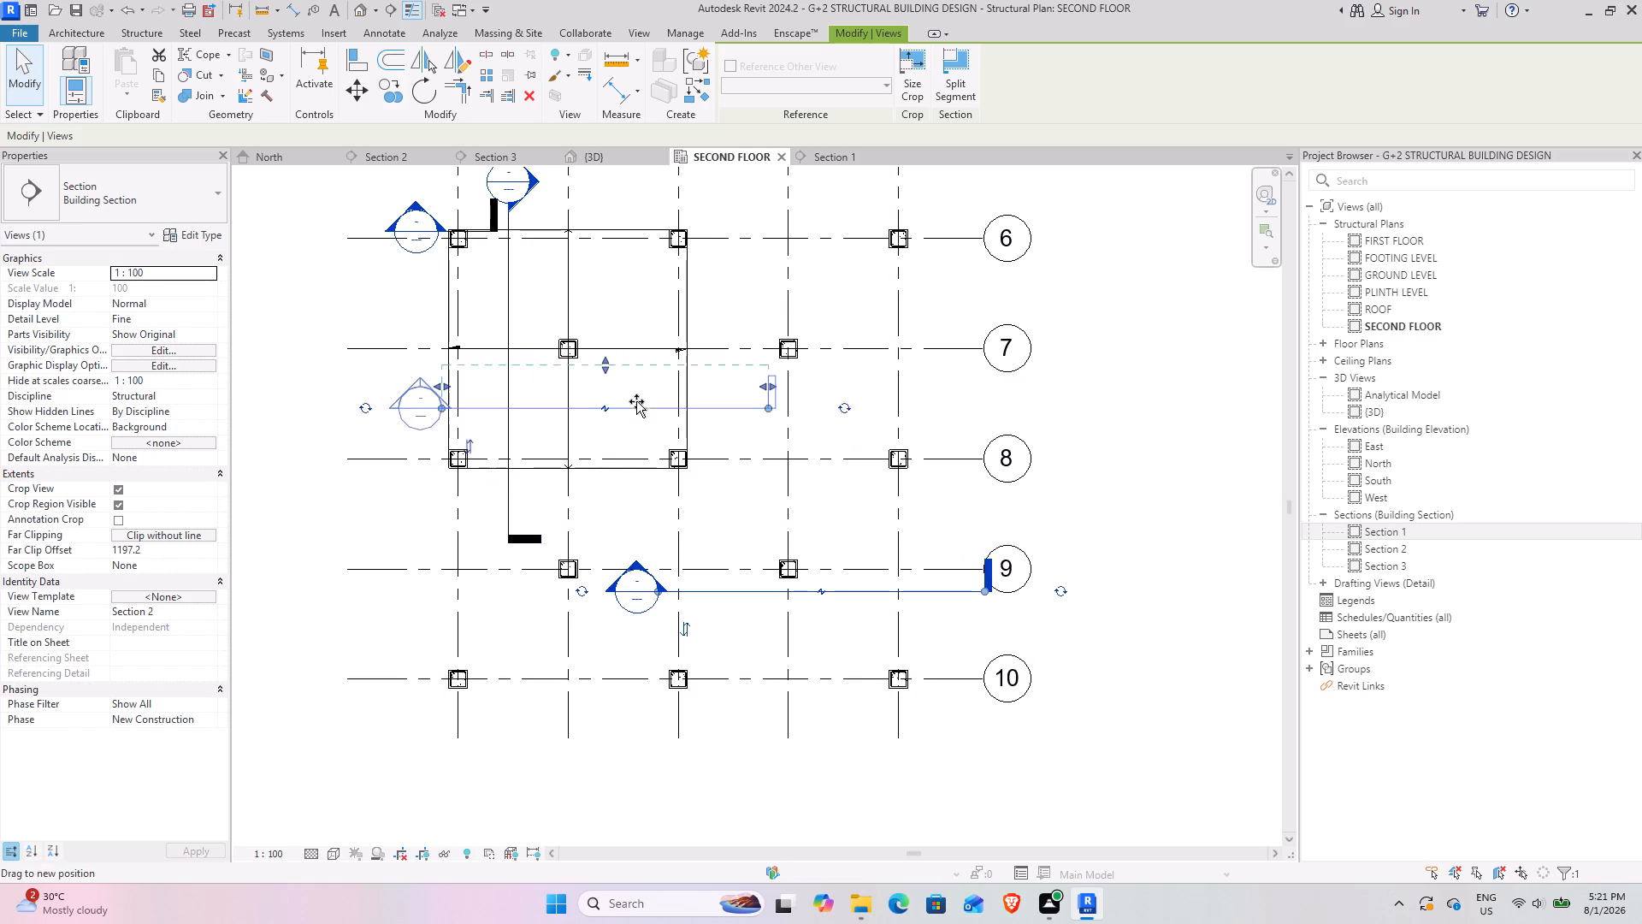
{"action": "left_click_drag", "start_coordinate": [636, 401], "coordinate": [619, 370]}
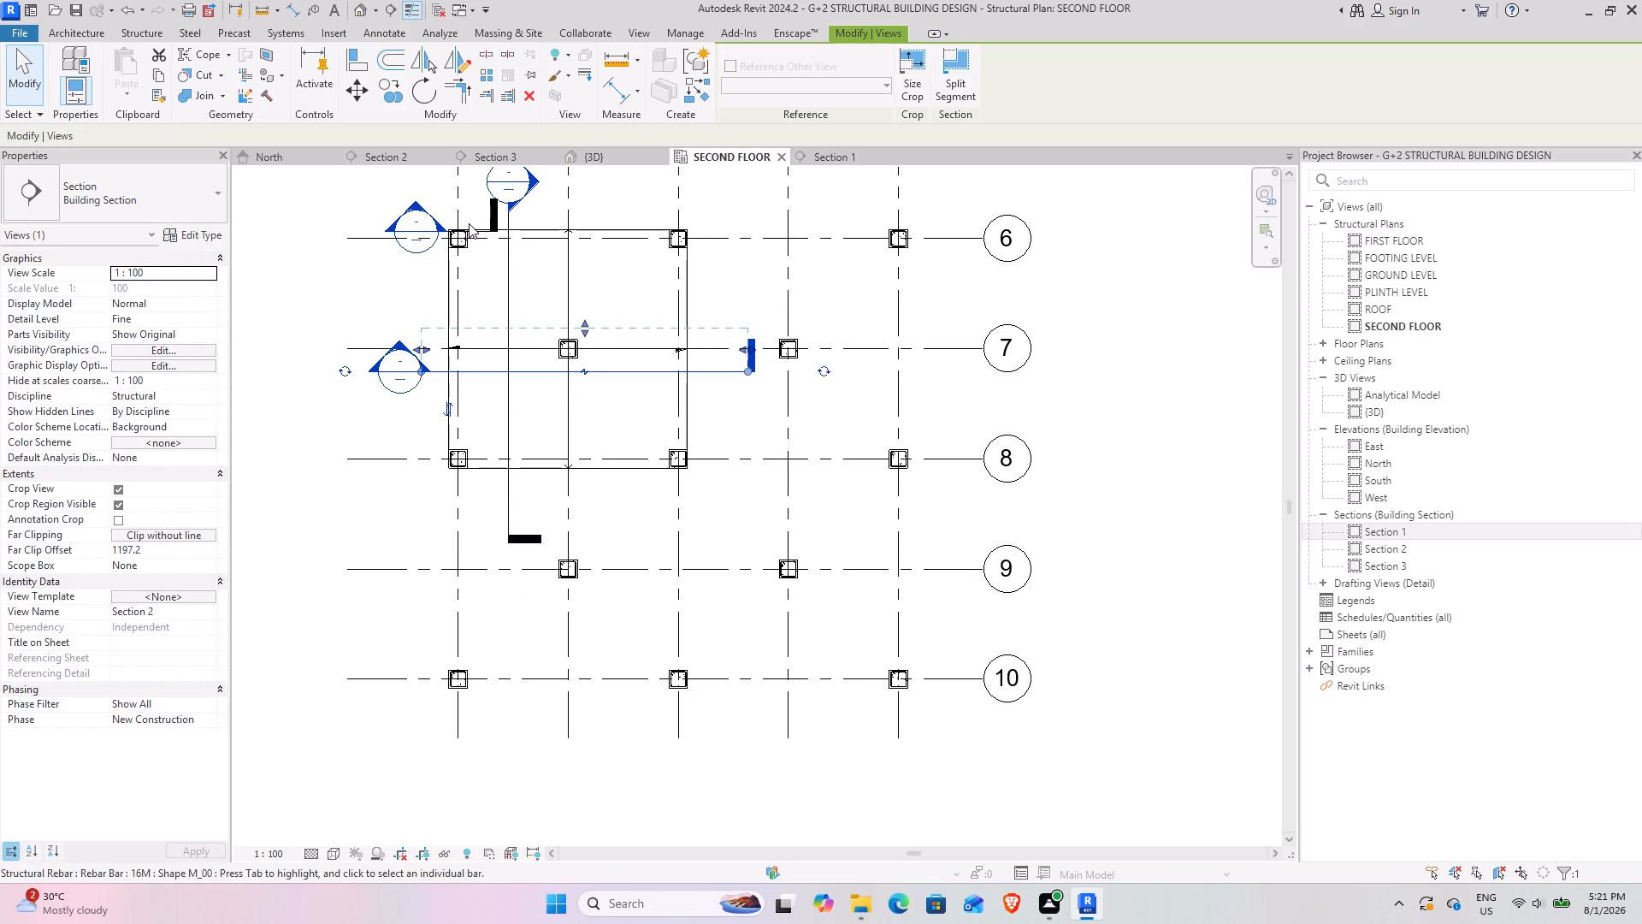
In the Section 2 view, set the SECOND FLOOR slab's rebar cover to slab cover <20 mm>.
{"action": "left_click", "coordinate": [405, 155]}
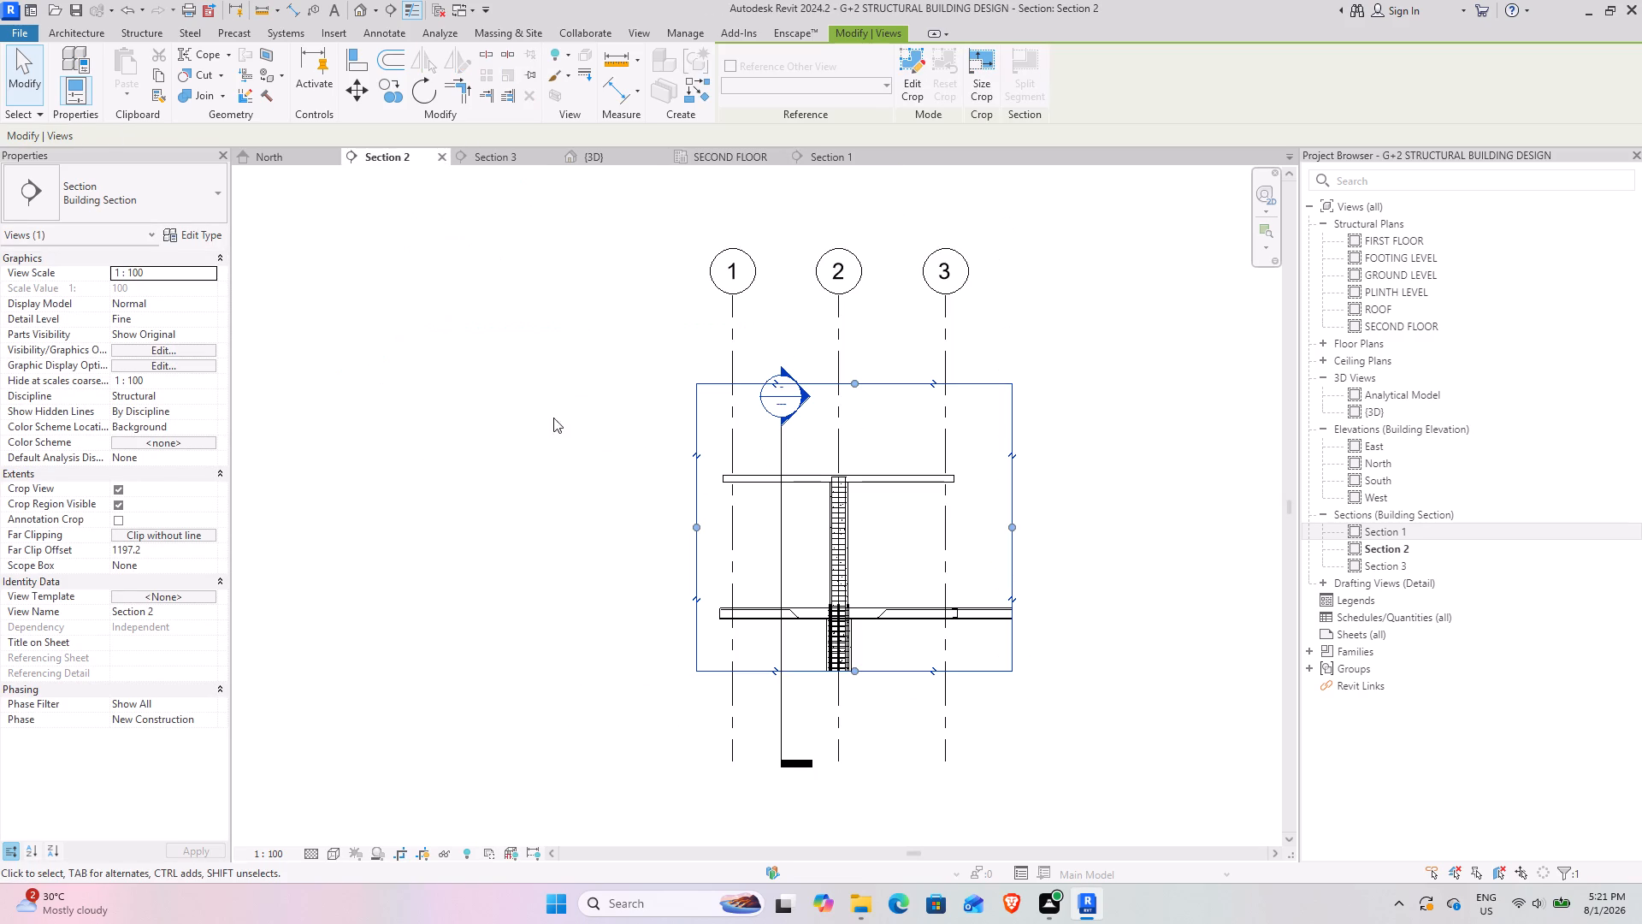
{"action": "scroll", "coordinate": [864, 488], "scroll_direction": "up", "scroll_amount": 11}
{"action": "middle_click_drag", "start_coordinate": [852, 503], "coordinate": [865, 560]}
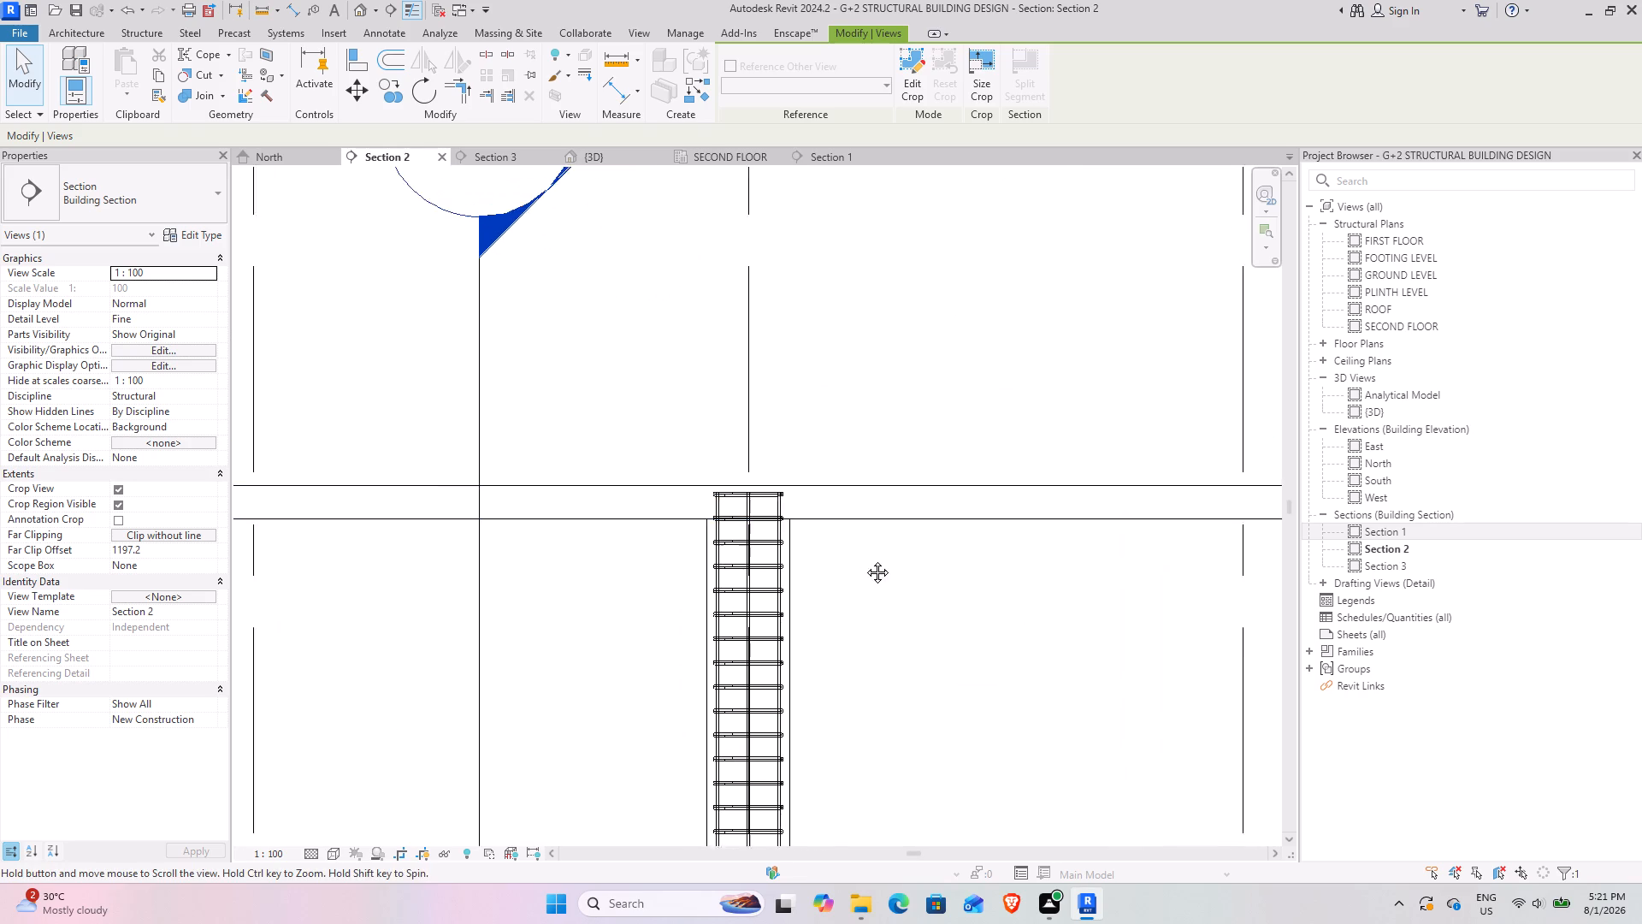
{"action": "middle_click_drag", "start_coordinate": [865, 560], "coordinate": [871, 571]}
{"action": "scroll", "coordinate": [877, 566], "scroll_direction": "down", "scroll_amount": 4}
{"action": "middle_click_drag", "start_coordinate": [791, 585], "coordinate": [811, 532]}
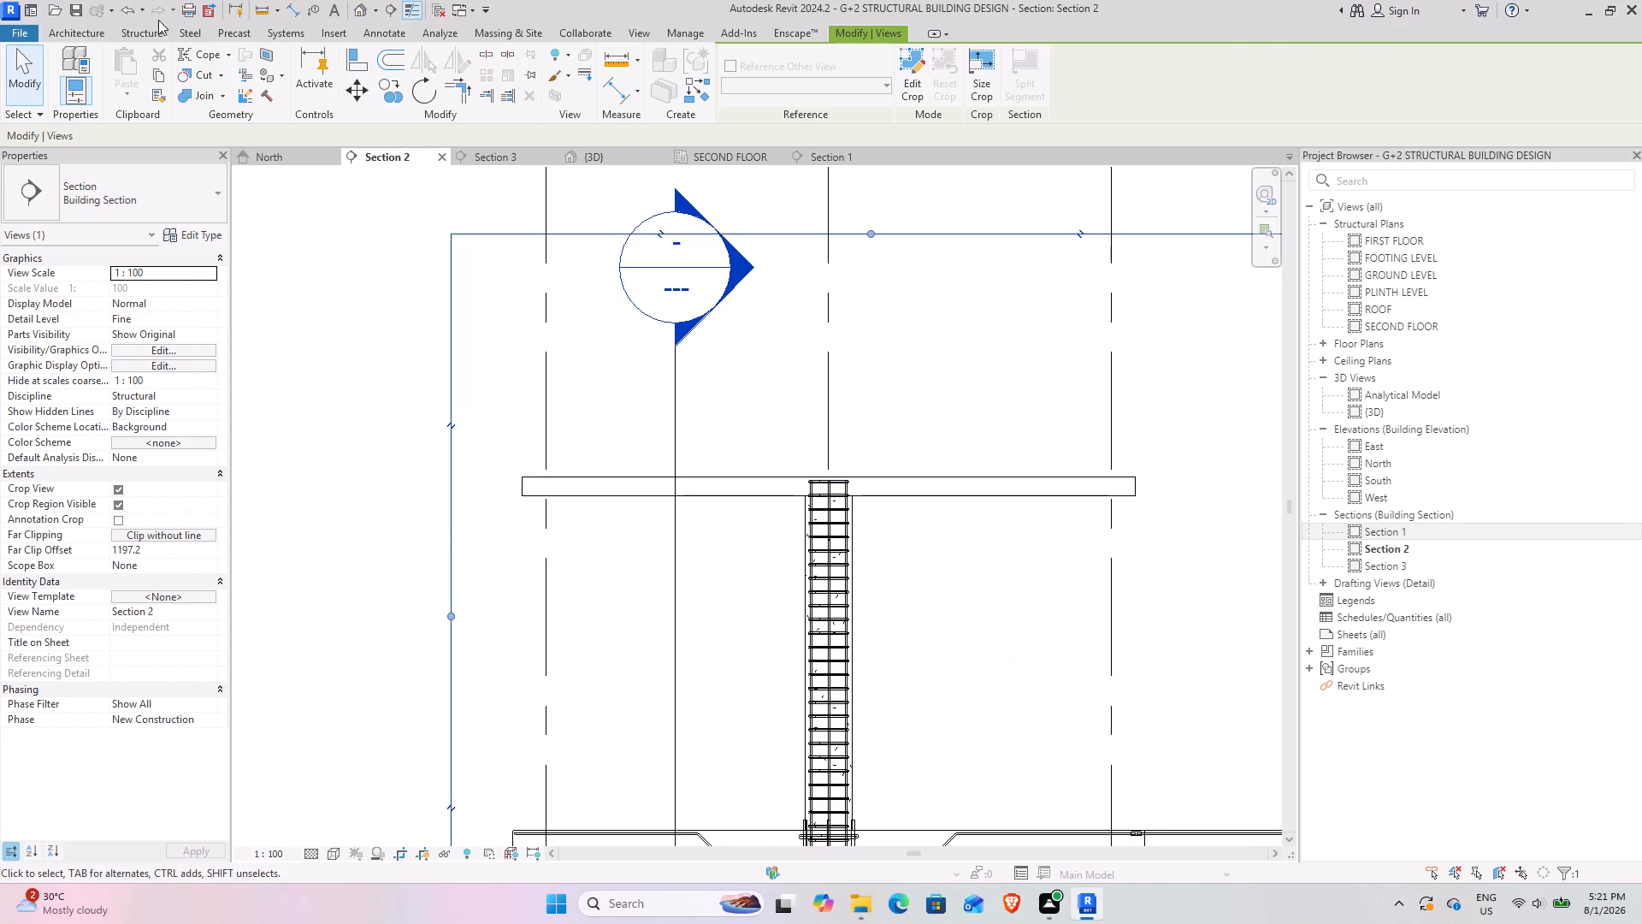
{"action": "left_click", "coordinate": [133, 31]}
{"action": "left_click", "coordinate": [739, 86]}
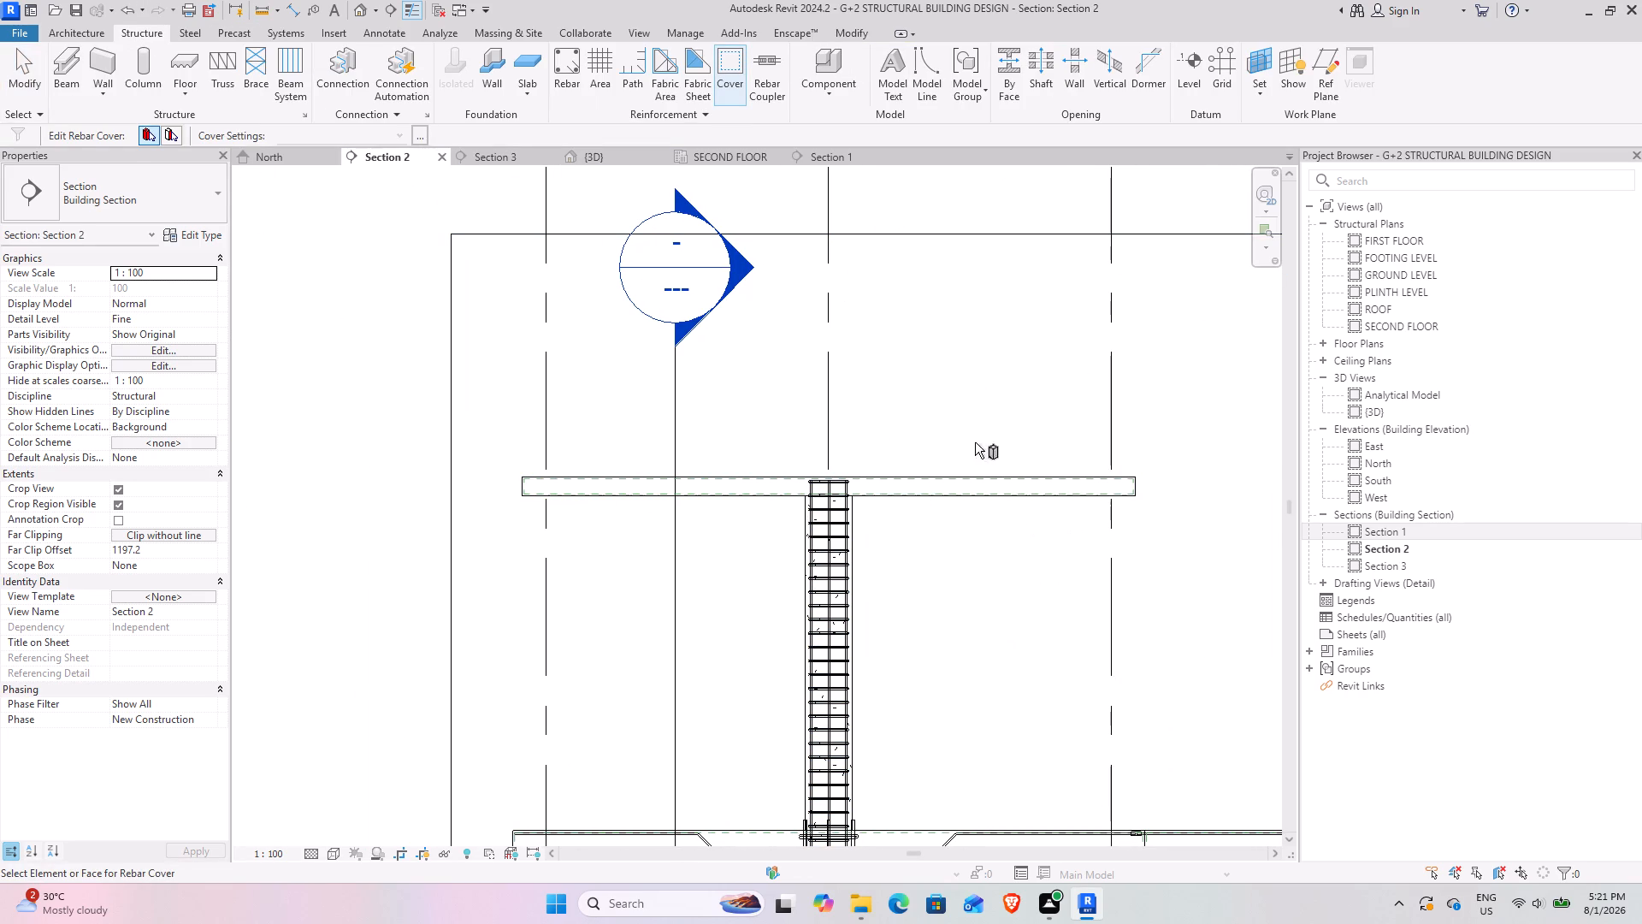
{"action": "left_click", "coordinate": [978, 469]}
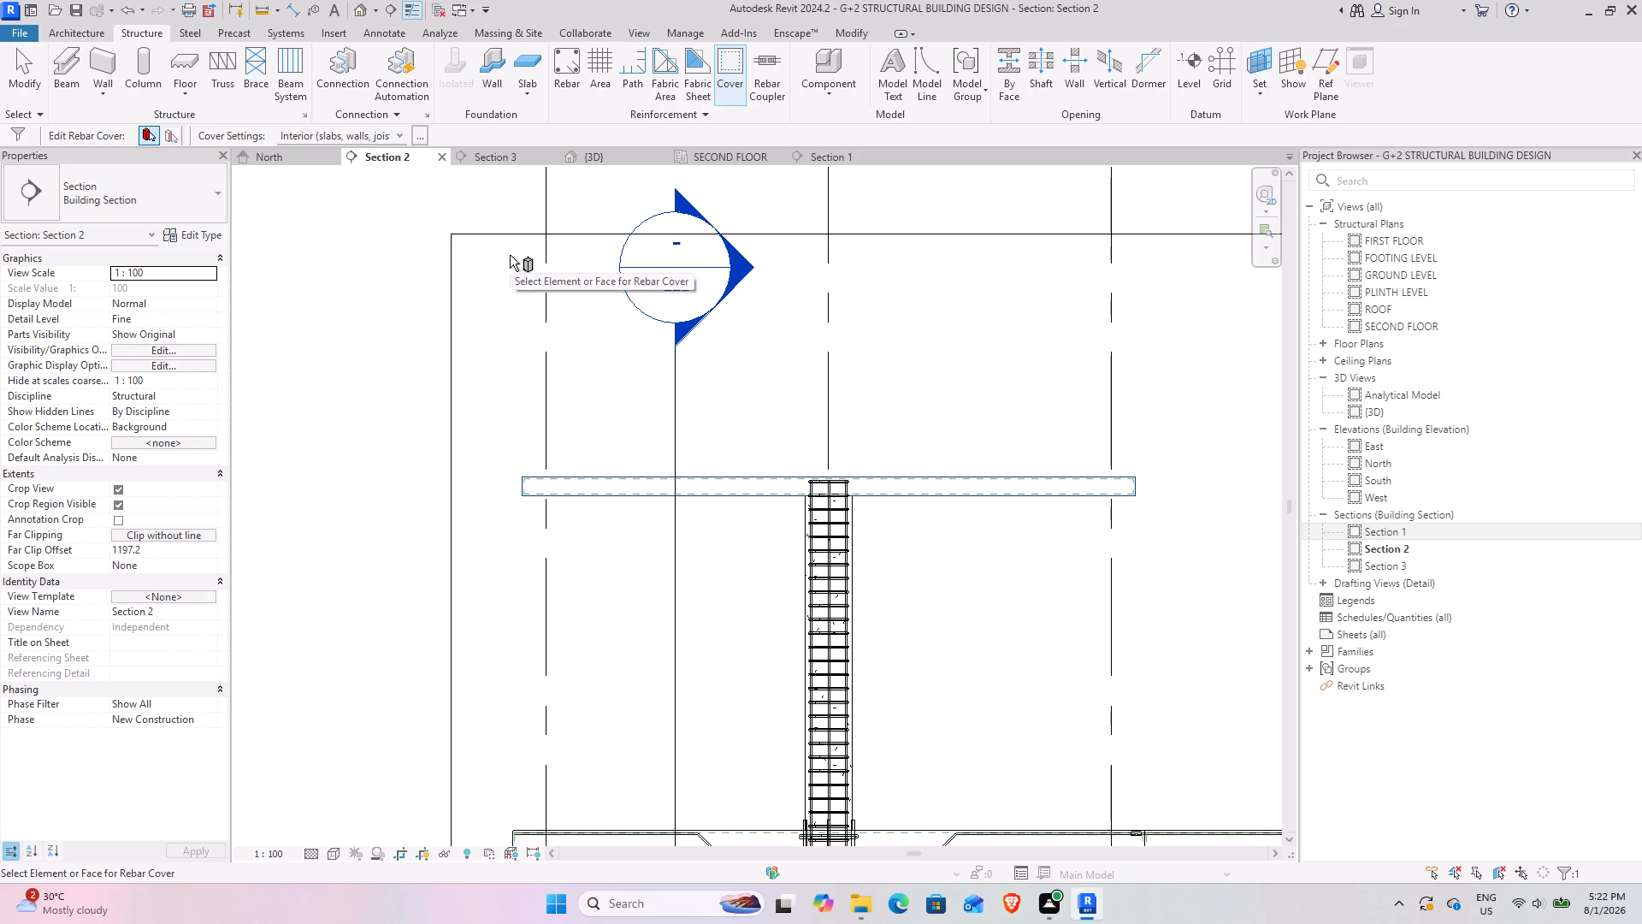
{"action": "left_click", "coordinate": [397, 132]}
{"action": "left_click", "coordinate": [355, 304]}
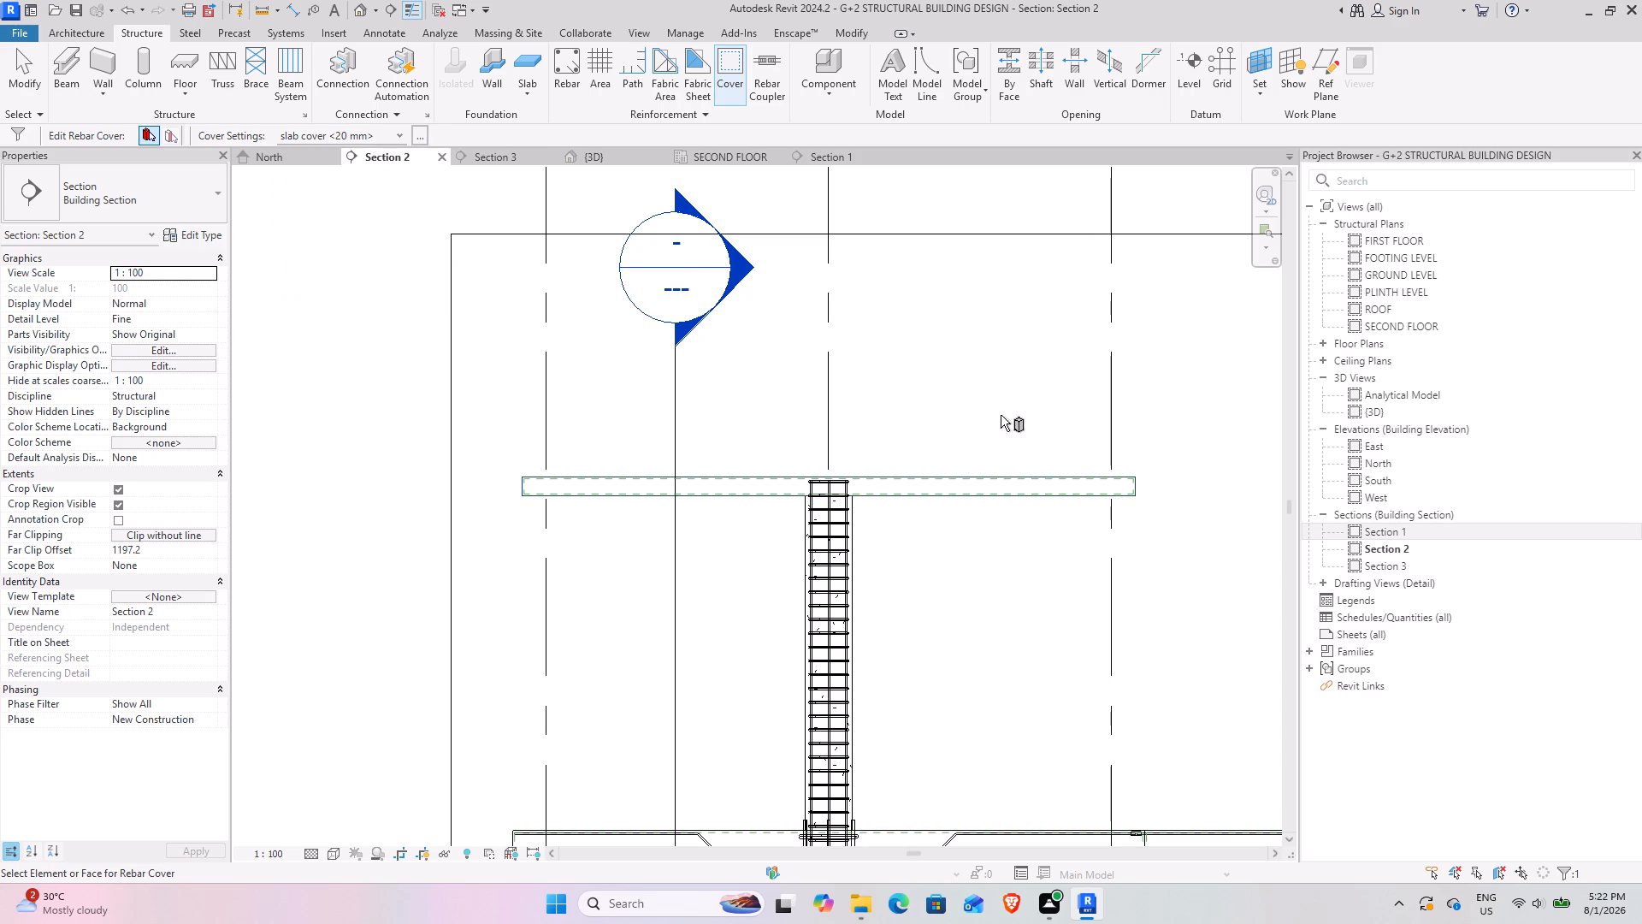
{"action": "left_click", "coordinate": [1037, 484]}
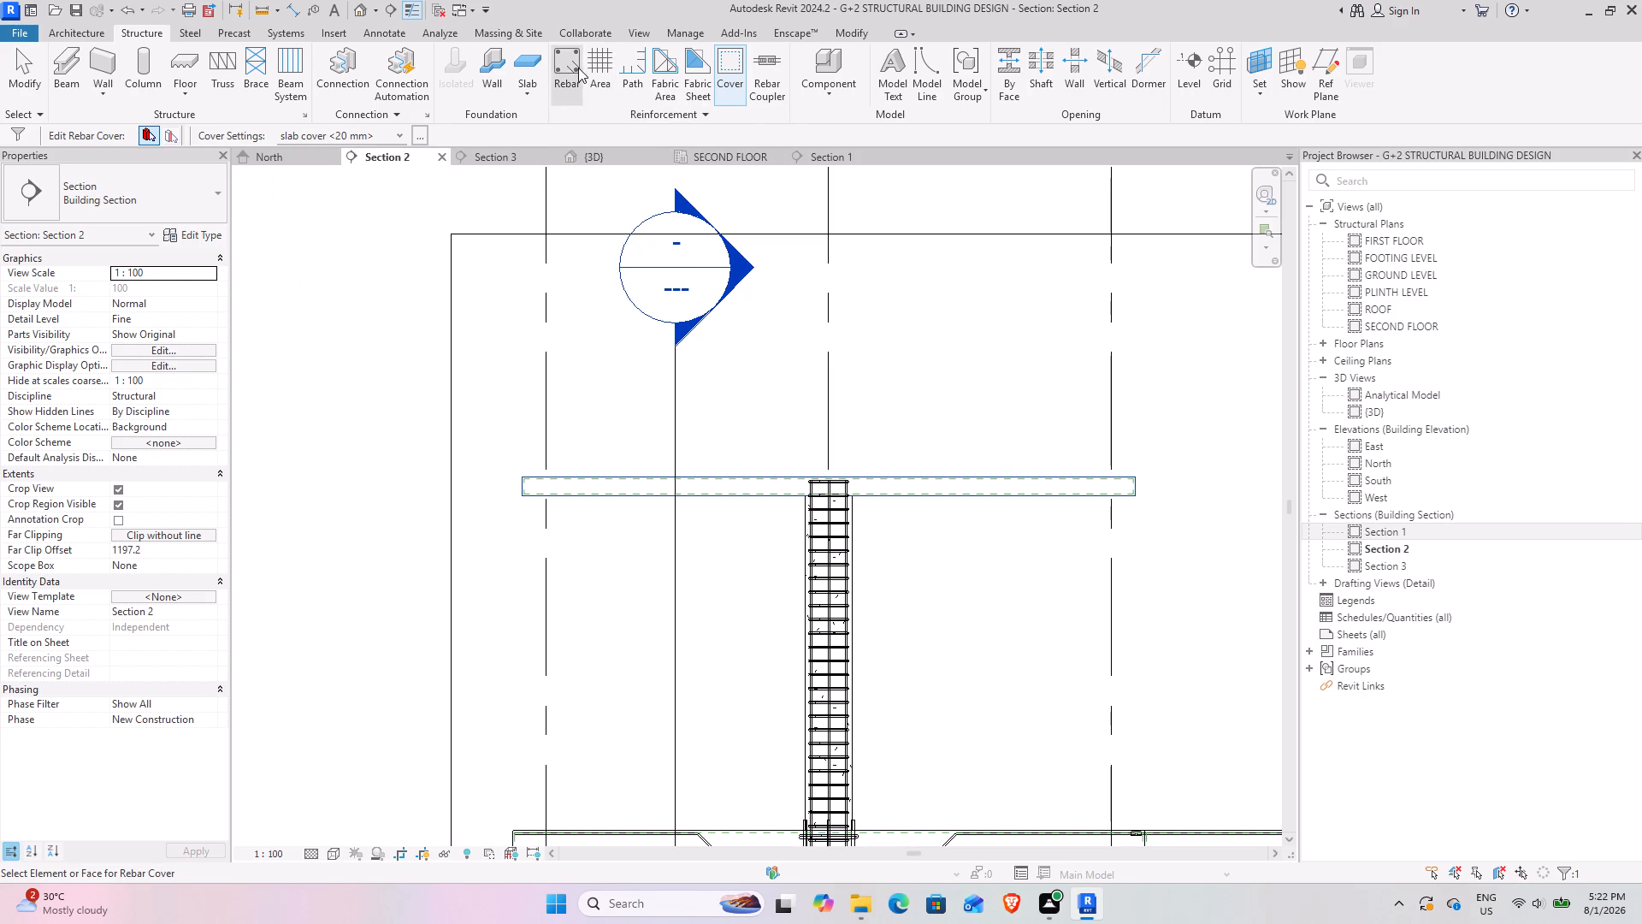
Place a straight M_00 13M rebar perpendicular to cover at the slab's bottom cover line, beside the grid 2 column.
{"action": "left_click", "coordinate": [572, 64]}
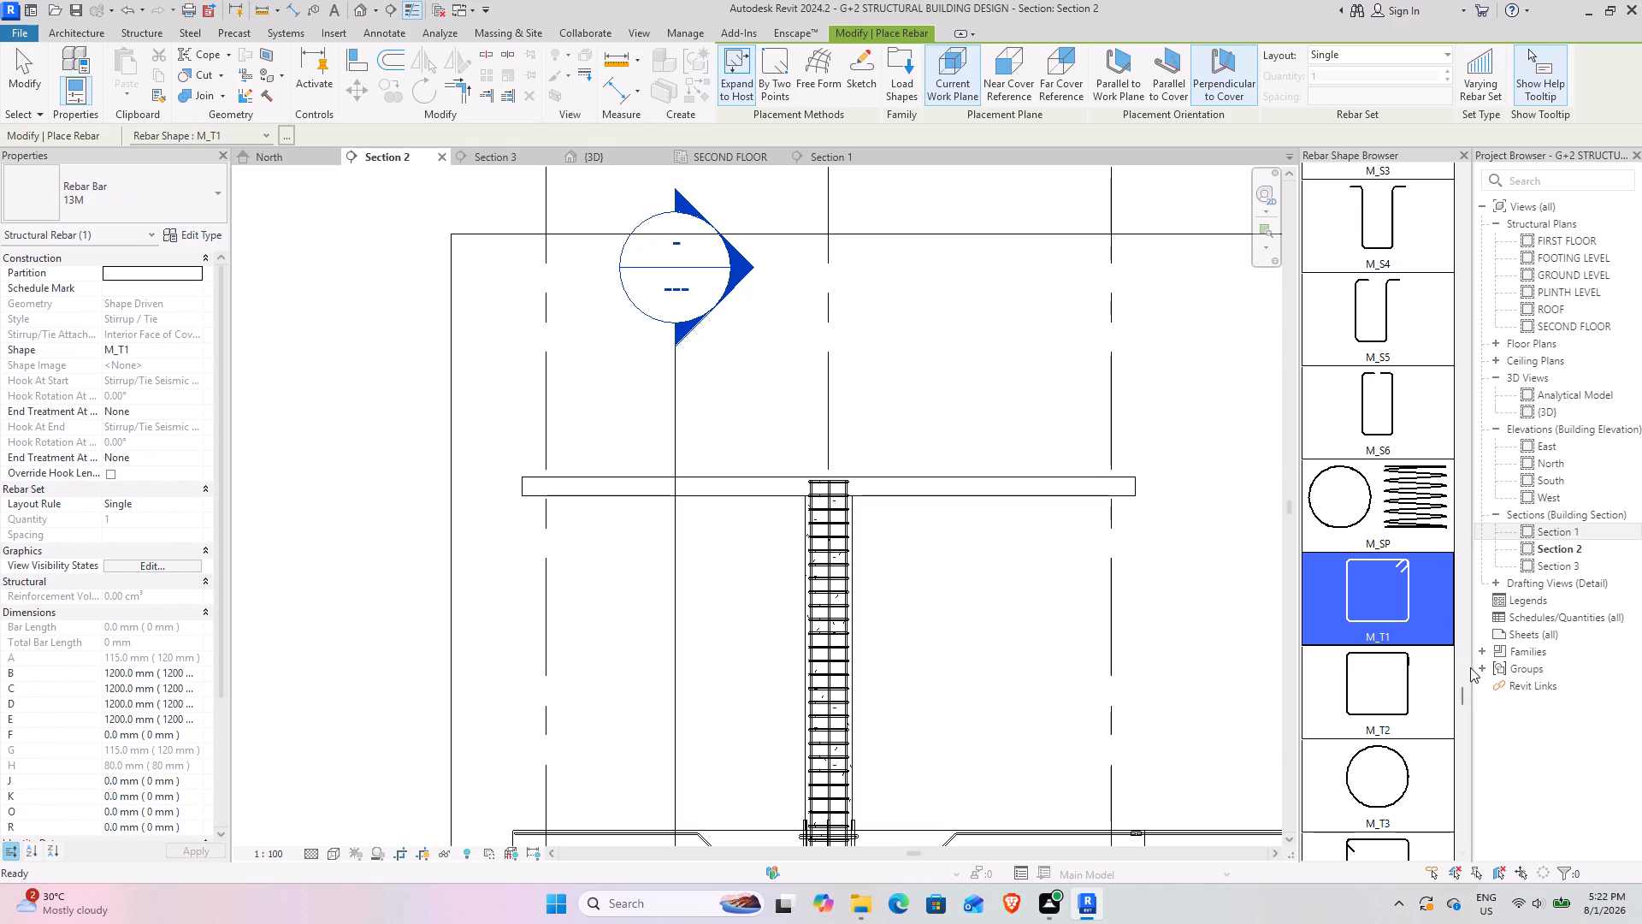
{"action": "left_click_drag", "start_coordinate": [1461, 690], "coordinate": [1449, 365]}
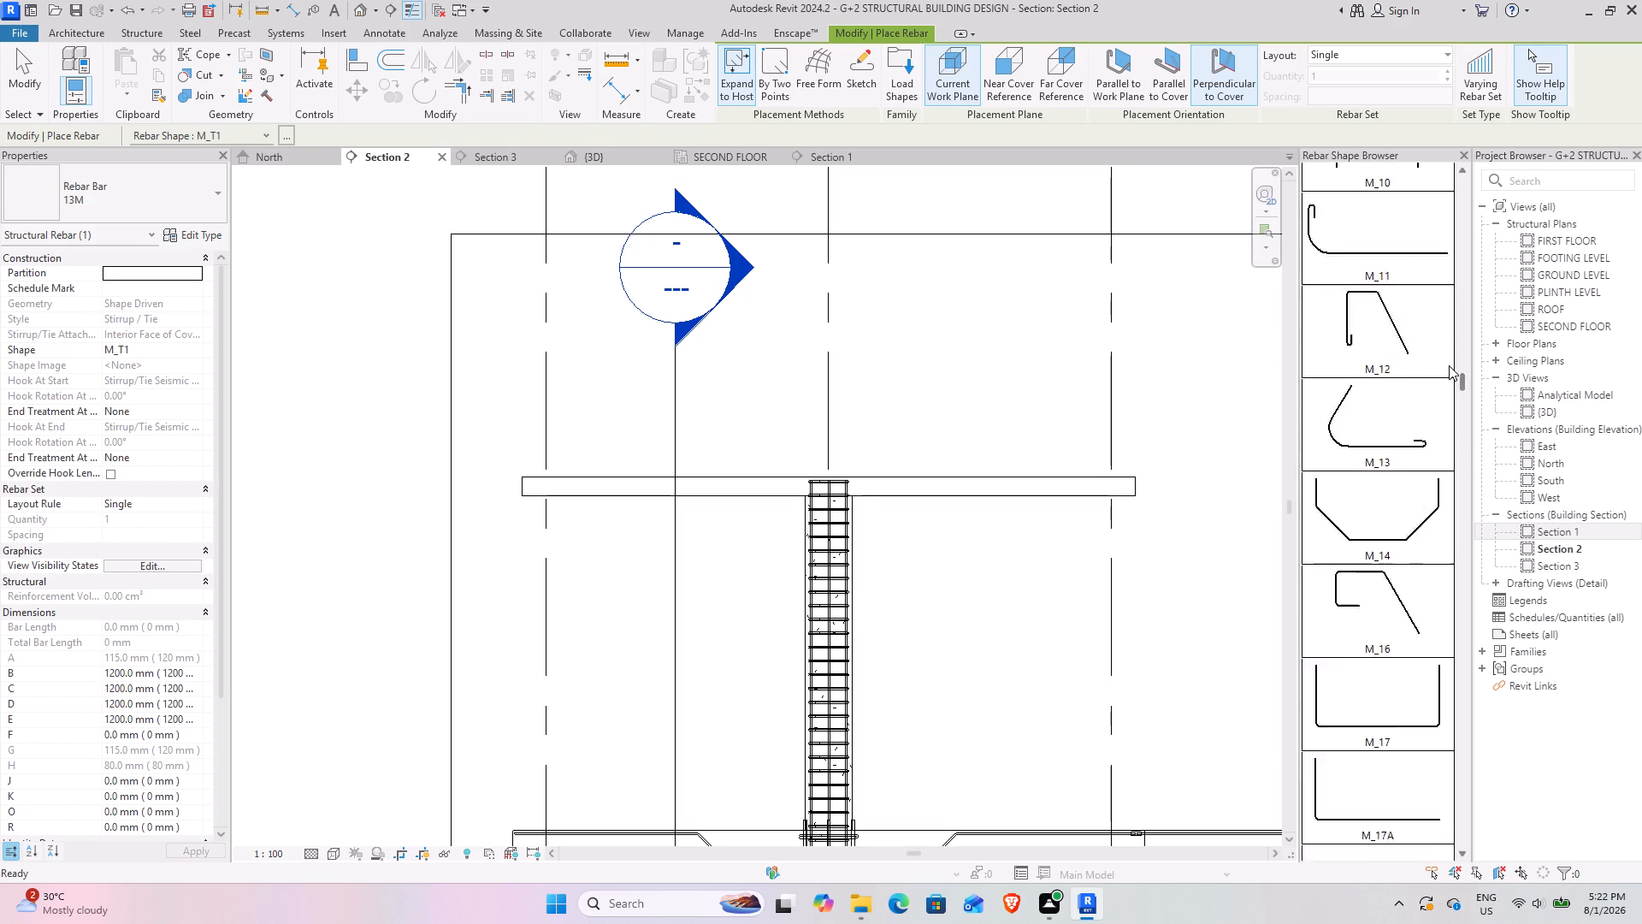
{"action": "left_click_drag", "start_coordinate": [1449, 365], "coordinate": [1475, 169]}
{"action": "left_click", "coordinate": [1431, 195]}
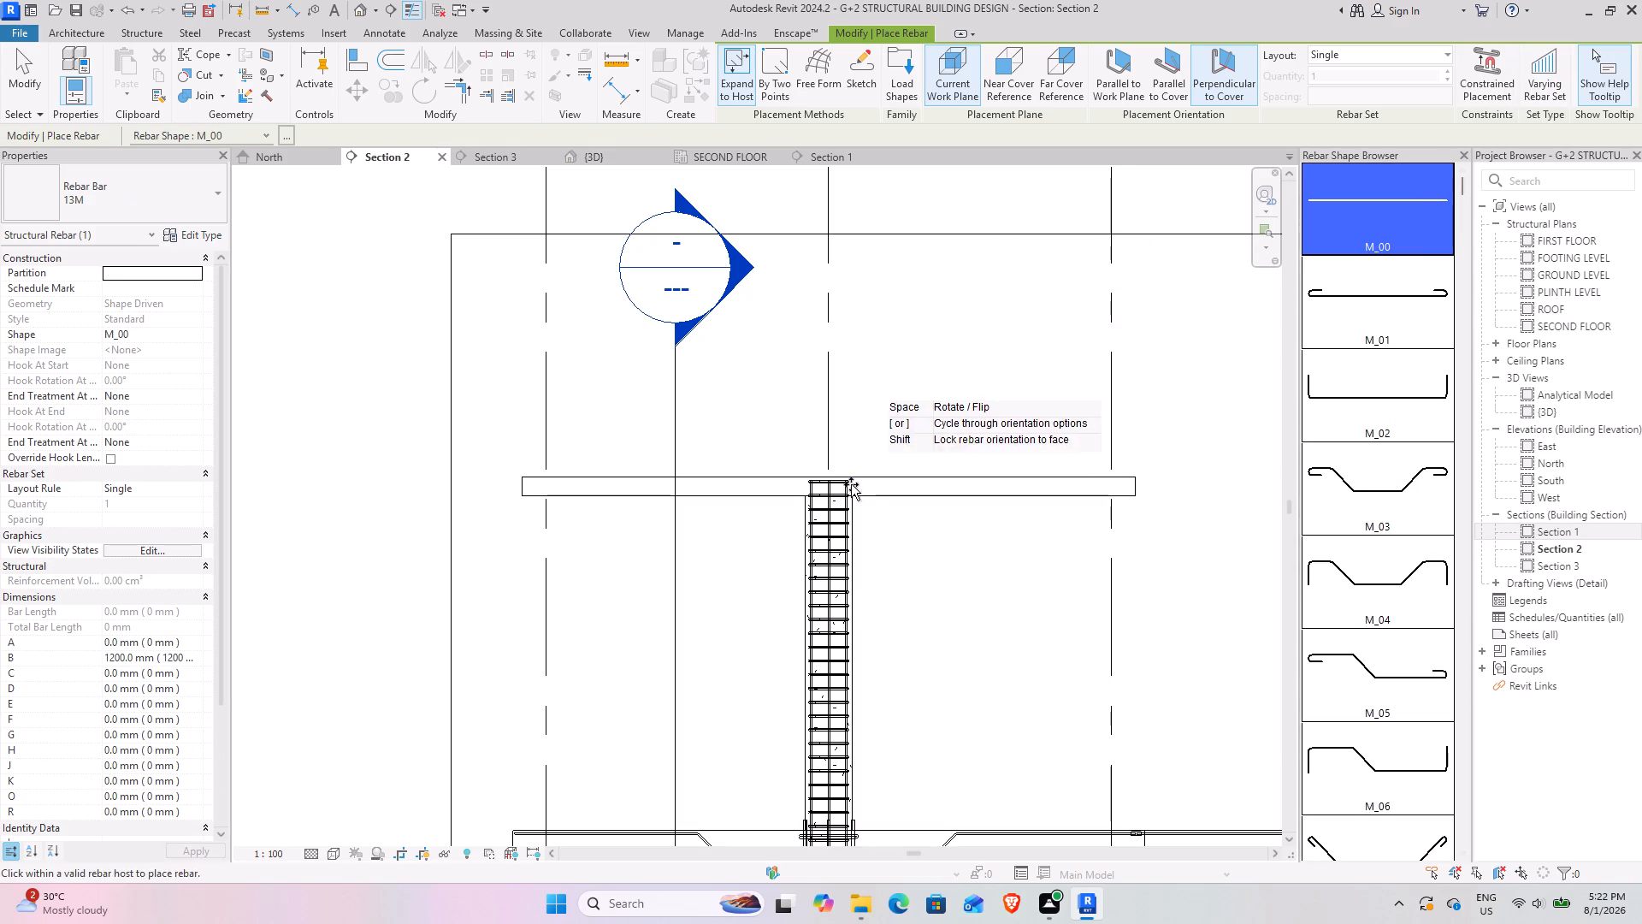
{"action": "scroll", "coordinate": [919, 483], "scroll_direction": "up", "scroll_amount": 7}
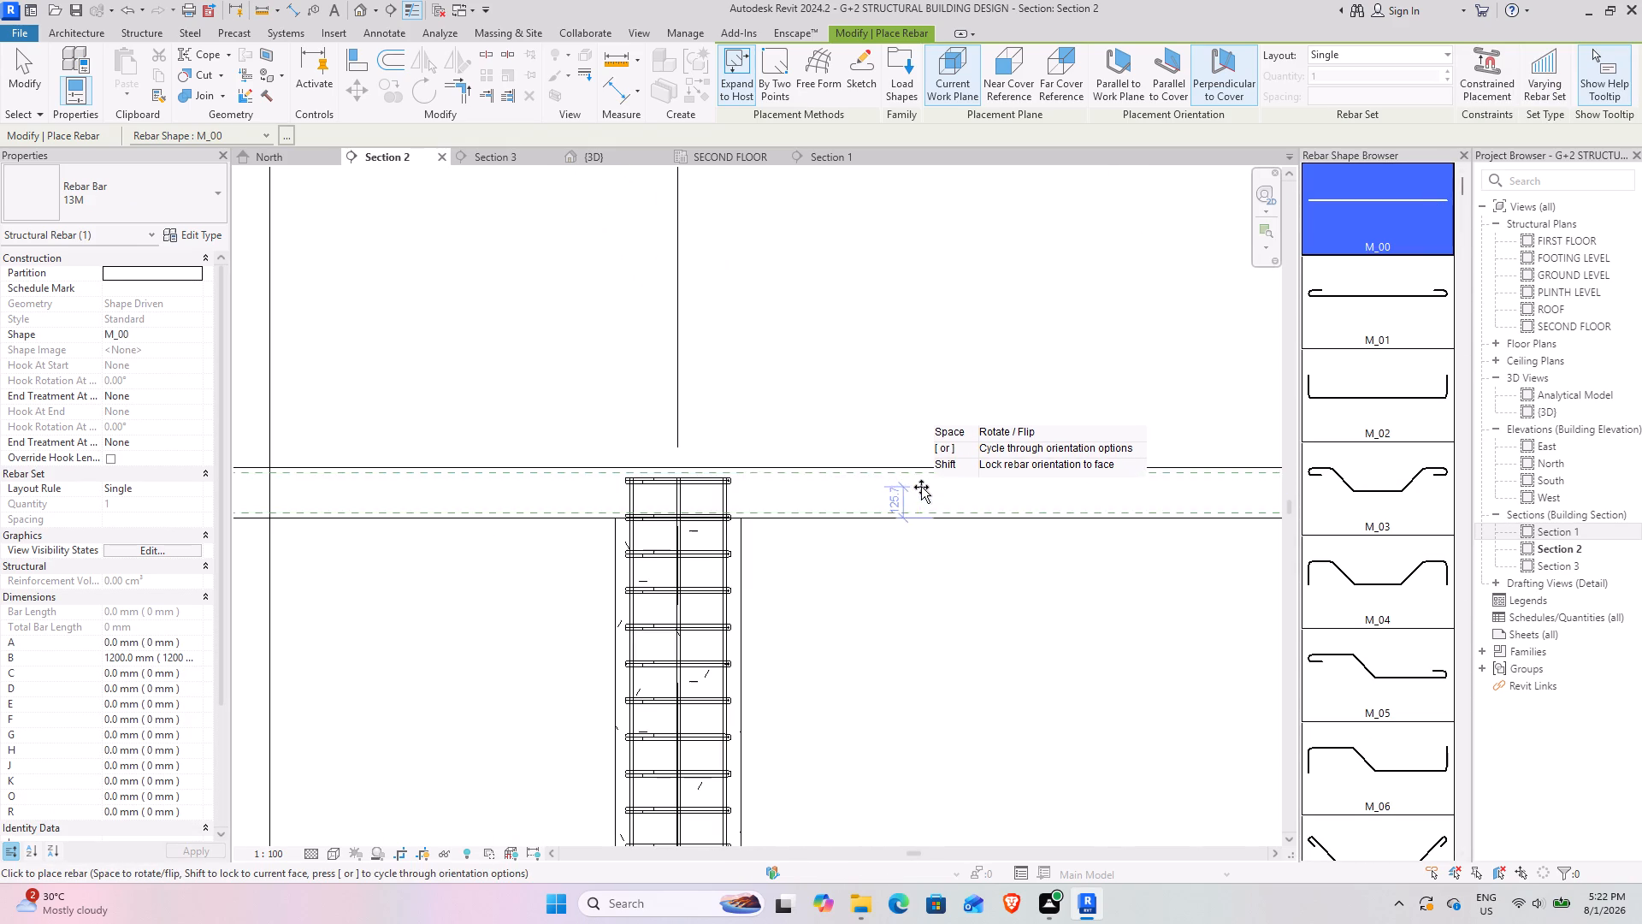
{"action": "scroll", "coordinate": [935, 511], "scroll_direction": "up", "scroll_amount": 6}
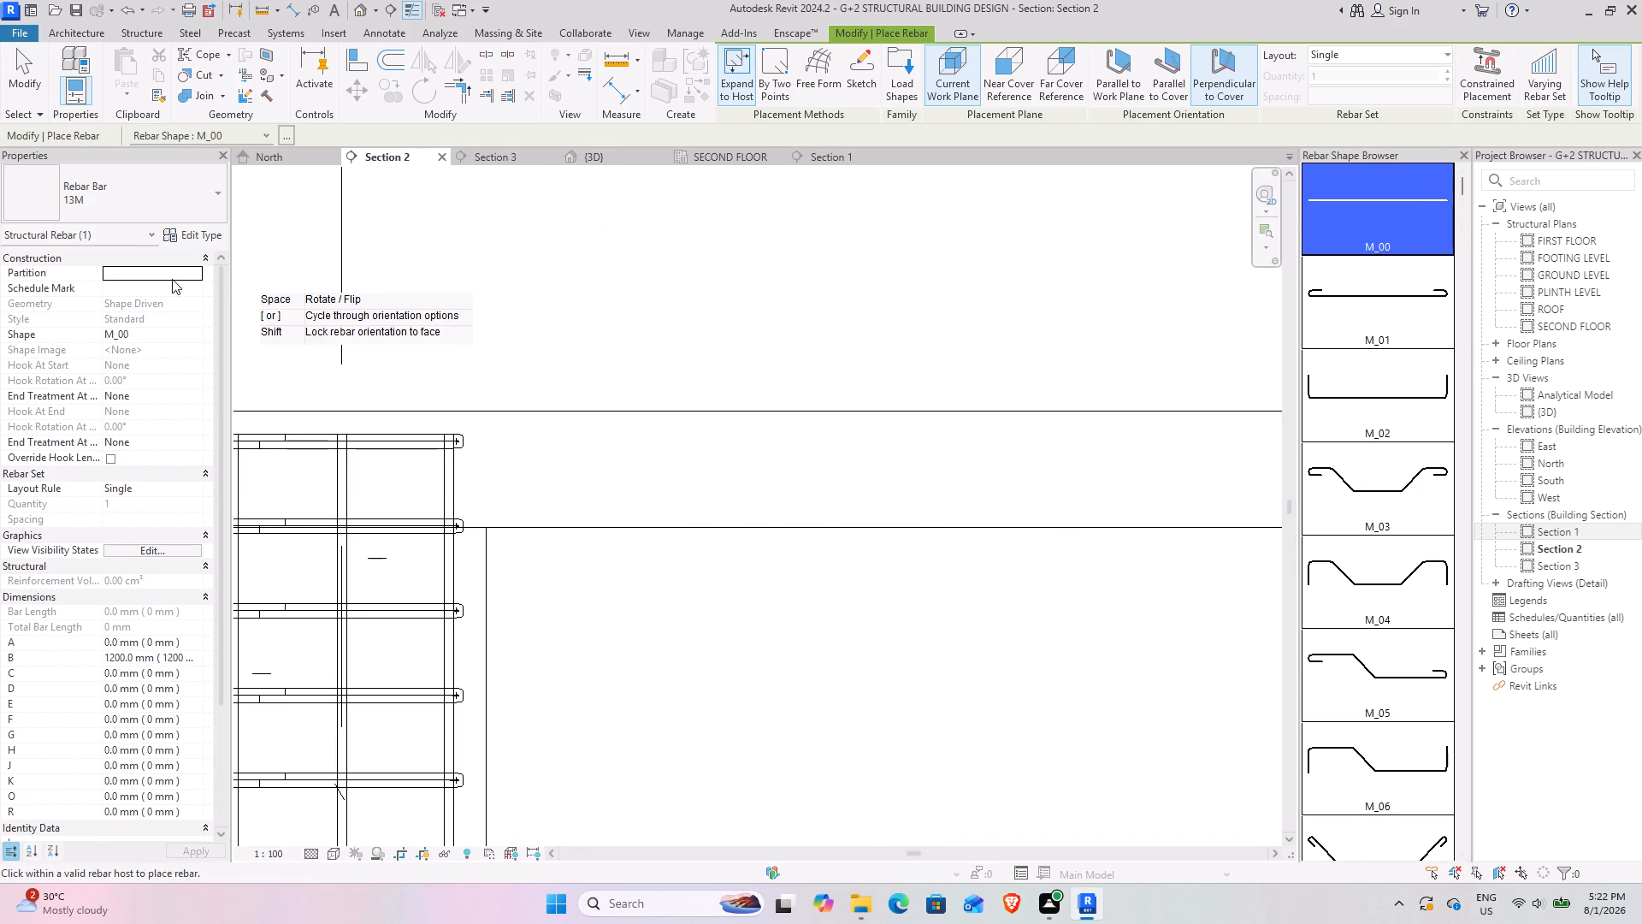
{"action": "left_click", "coordinate": [176, 187]}
{"action": "left_click", "coordinate": [176, 187]}
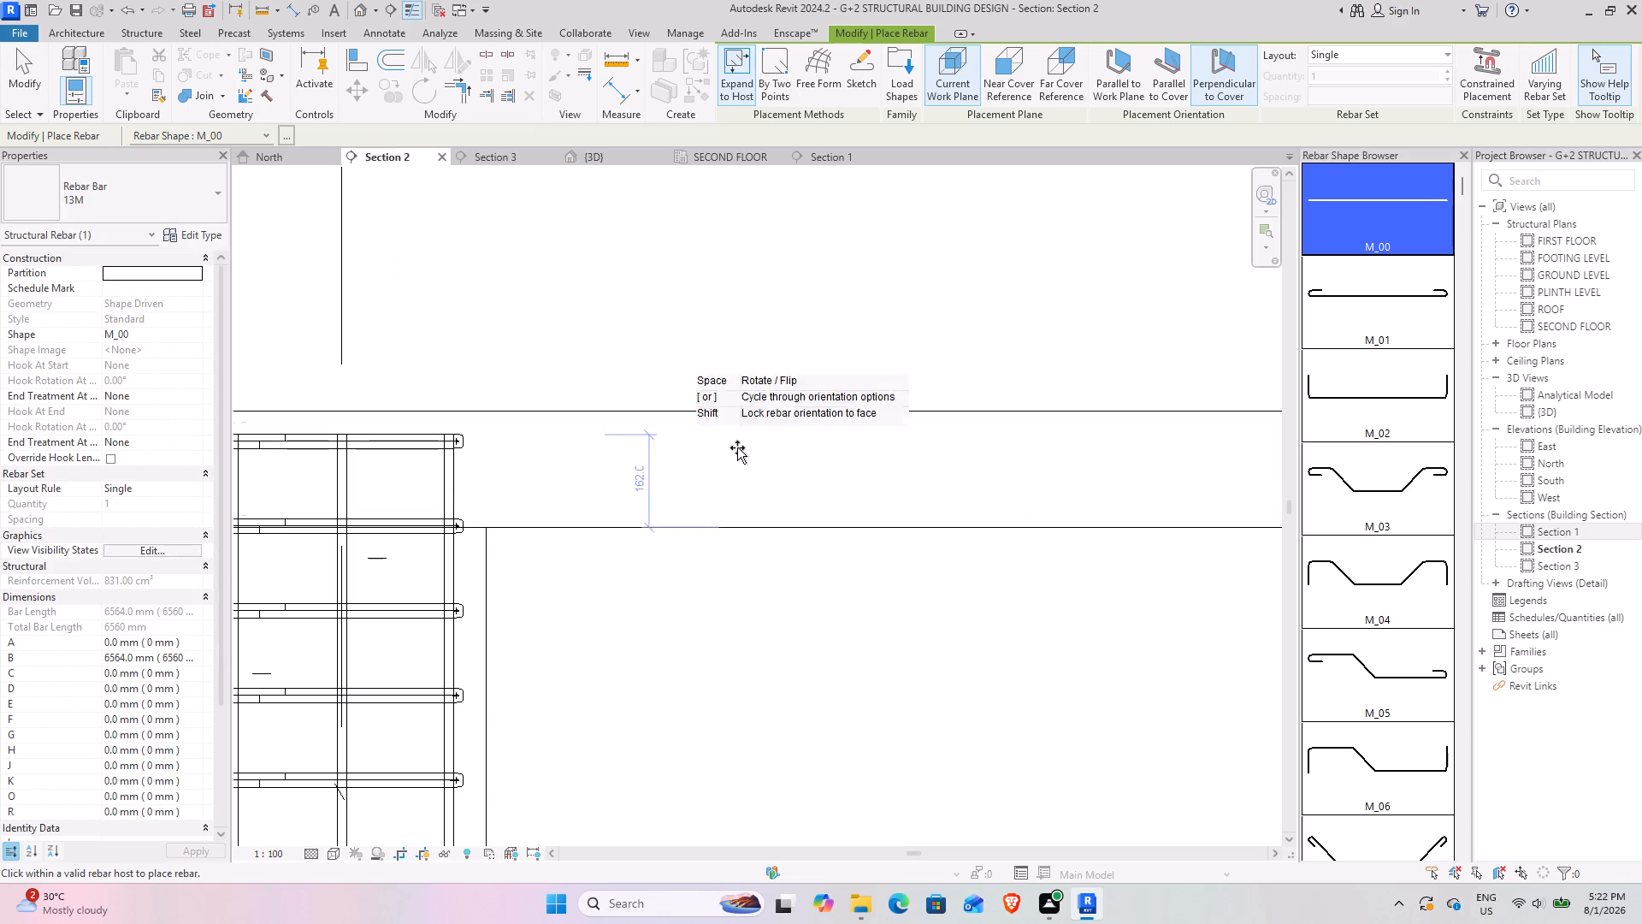
{"action": "left_click", "coordinate": [817, 513]}
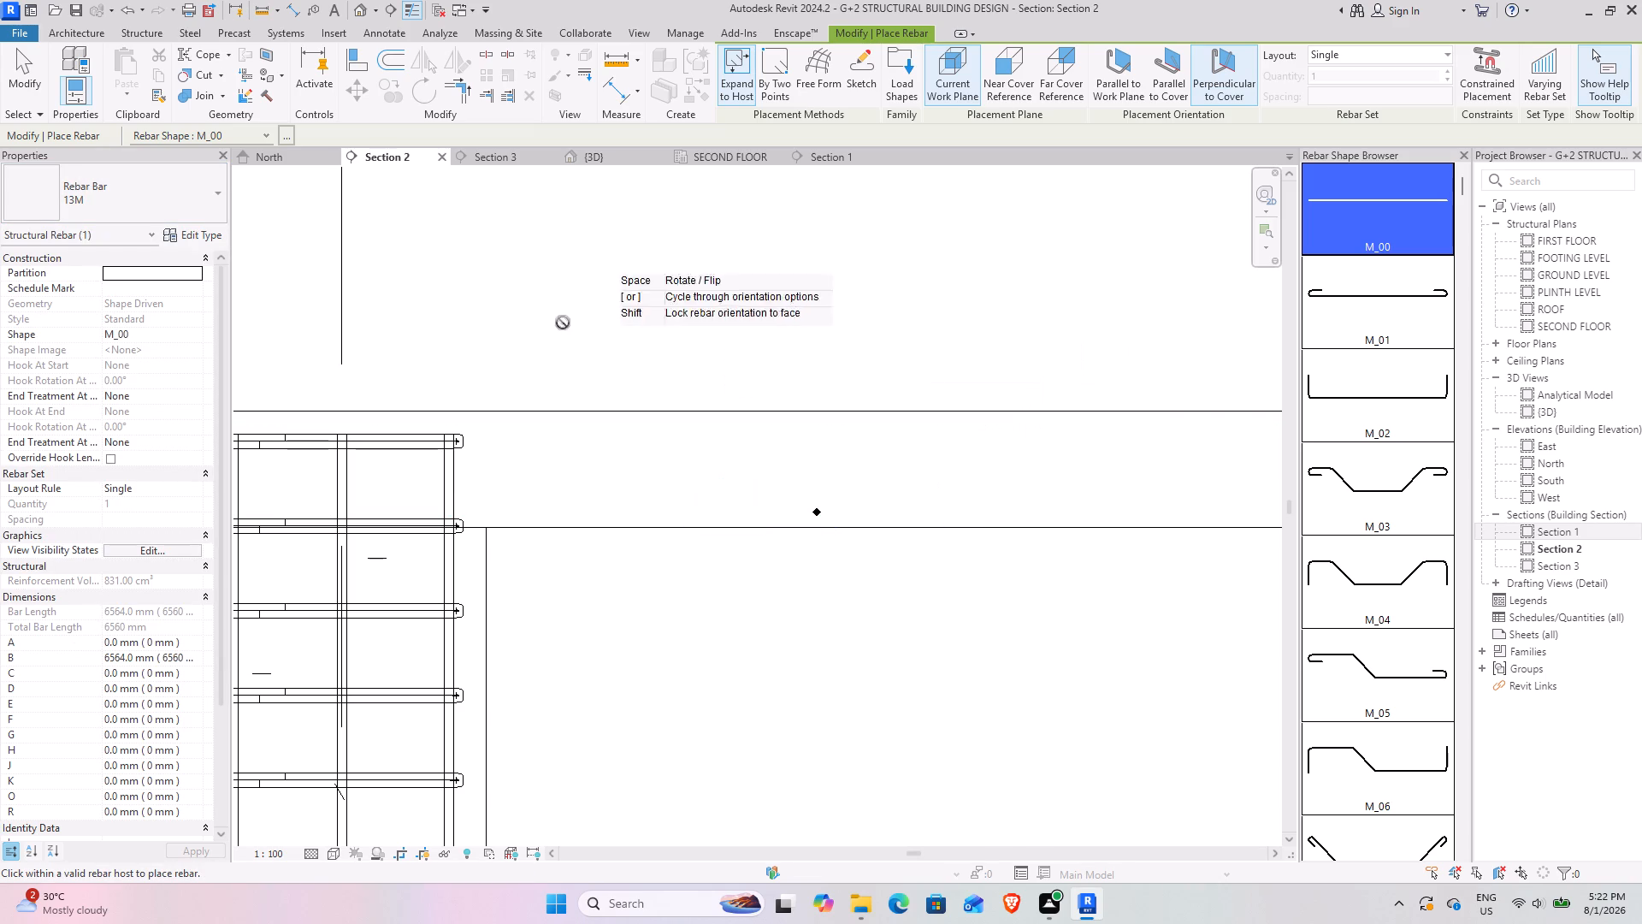
Place a second straight M_00 13M bar parallel to the work plane, slightly above the first bar in the slab, and end rebar placement.
{"action": "scroll", "coordinate": [1003, 548], "scroll_direction": "up", "scroll_amount": 4}
{"action": "scroll", "coordinate": [1003, 547], "scroll_direction": "down", "scroll_amount": 4}
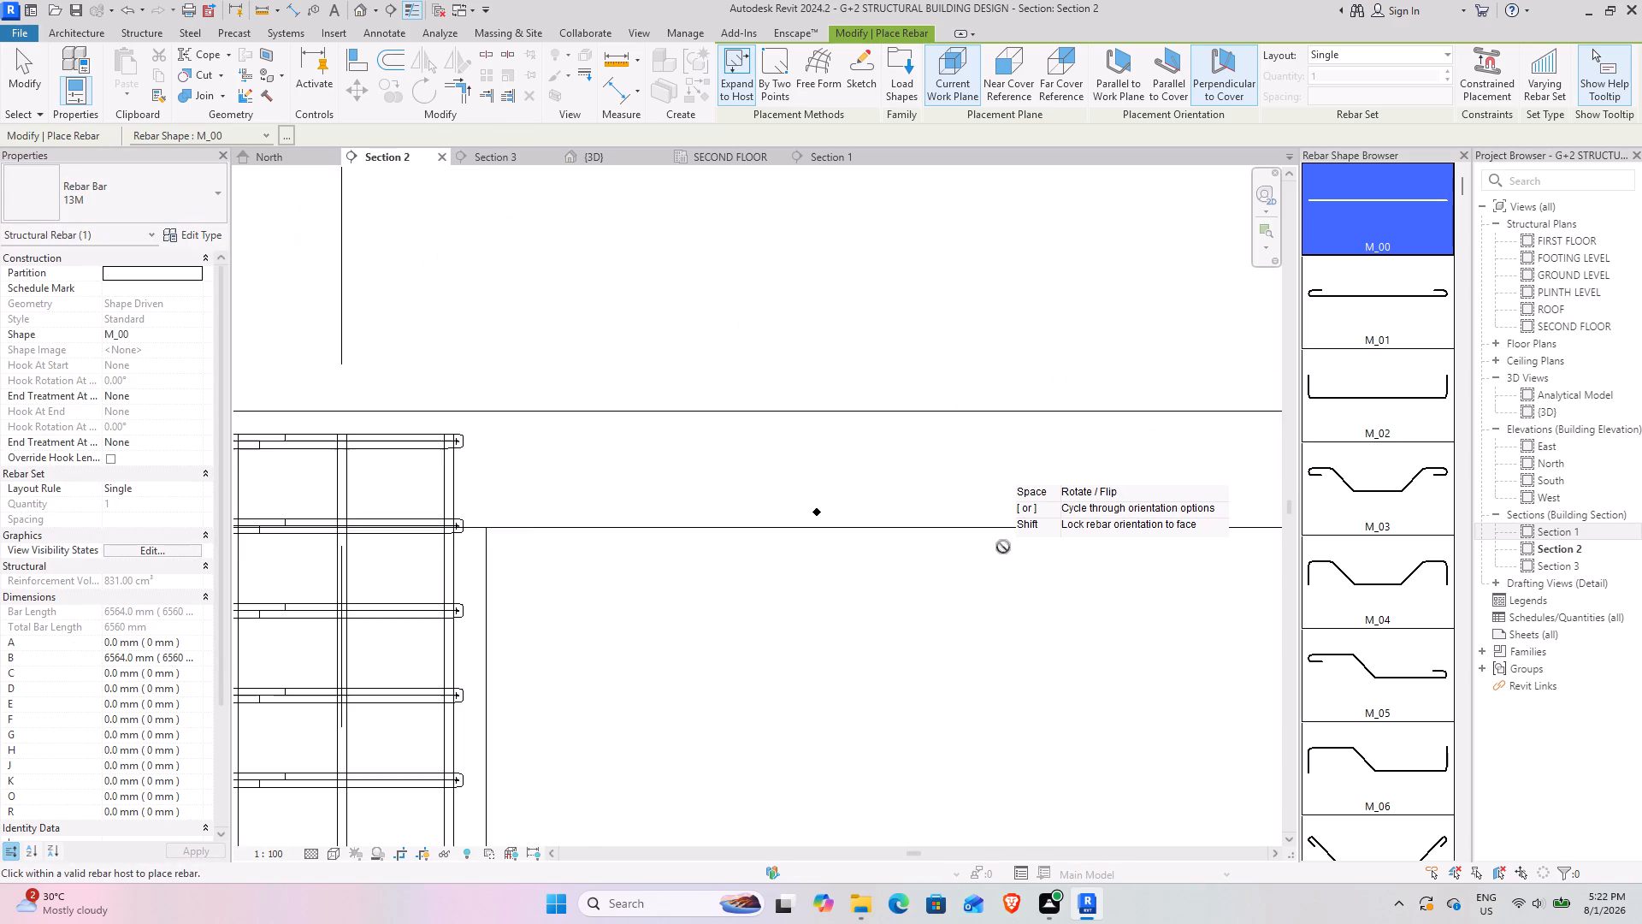
{"action": "scroll", "coordinate": [1003, 547], "scroll_direction": "down", "scroll_amount": 2}
{"action": "left_click", "coordinate": [1132, 87]}
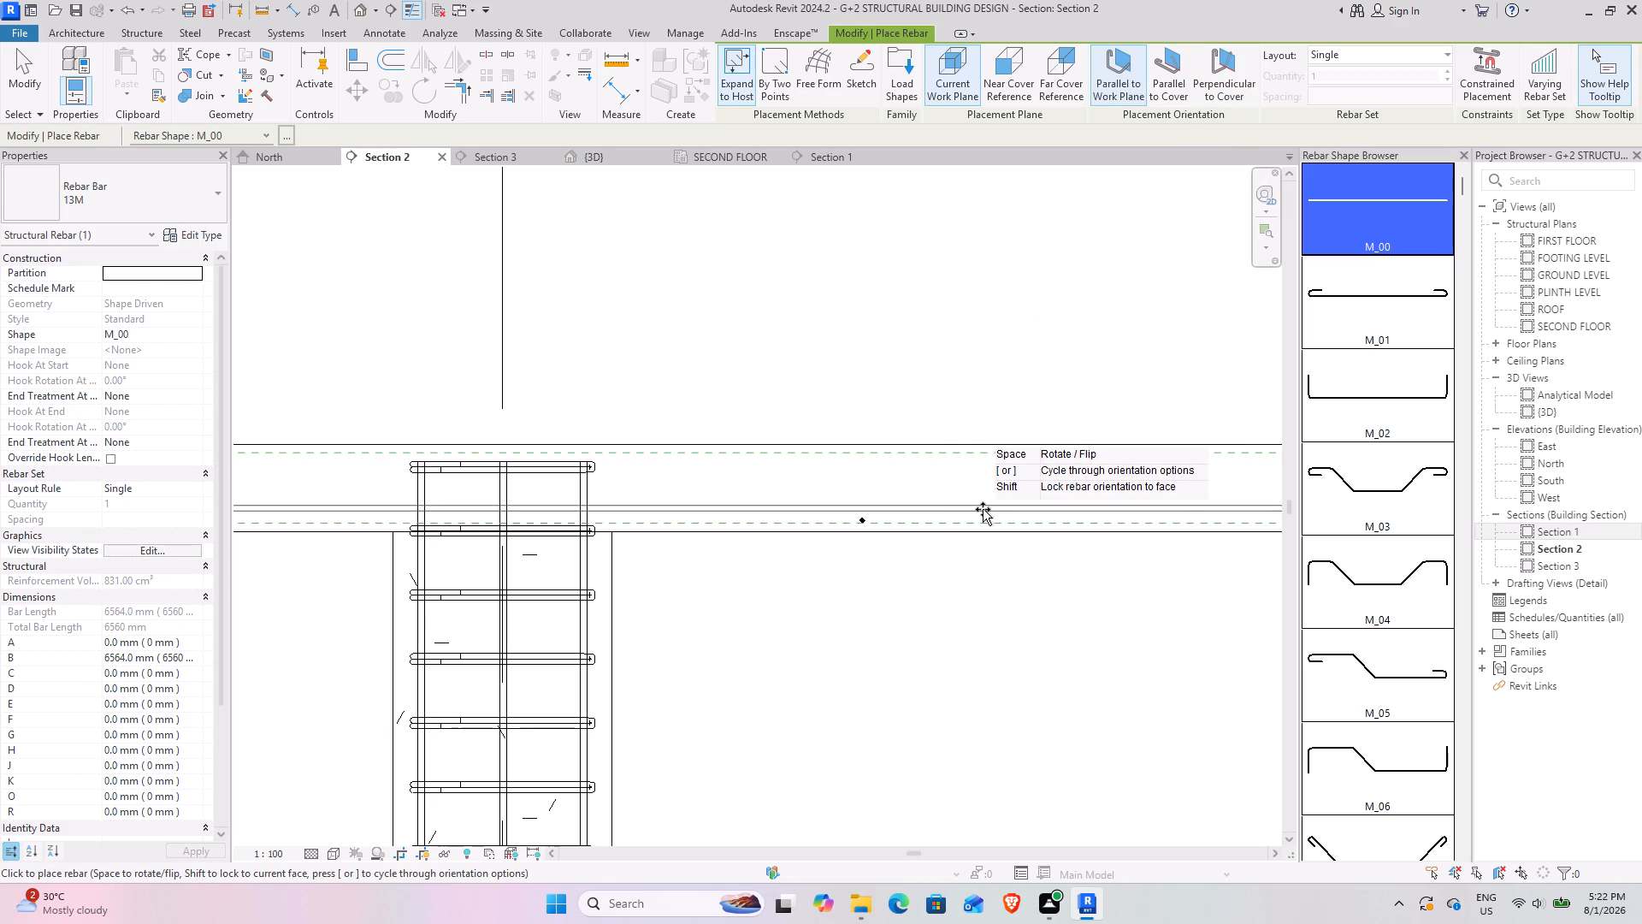
{"action": "left_click", "coordinate": [983, 500]}
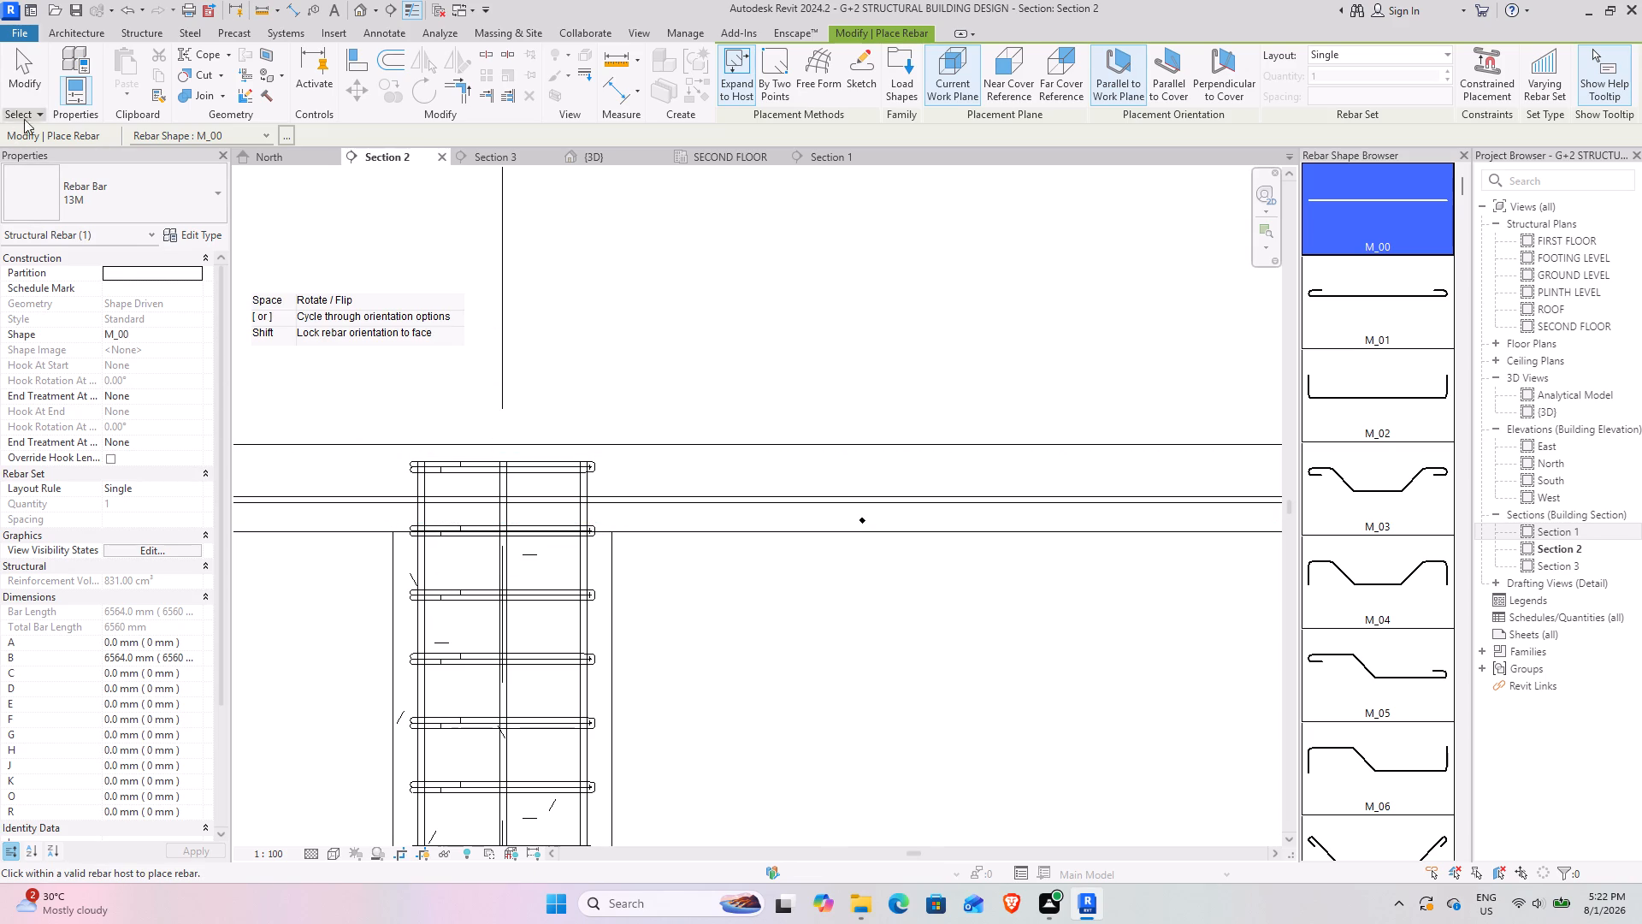
{"action": "left_click", "coordinate": [32, 90]}
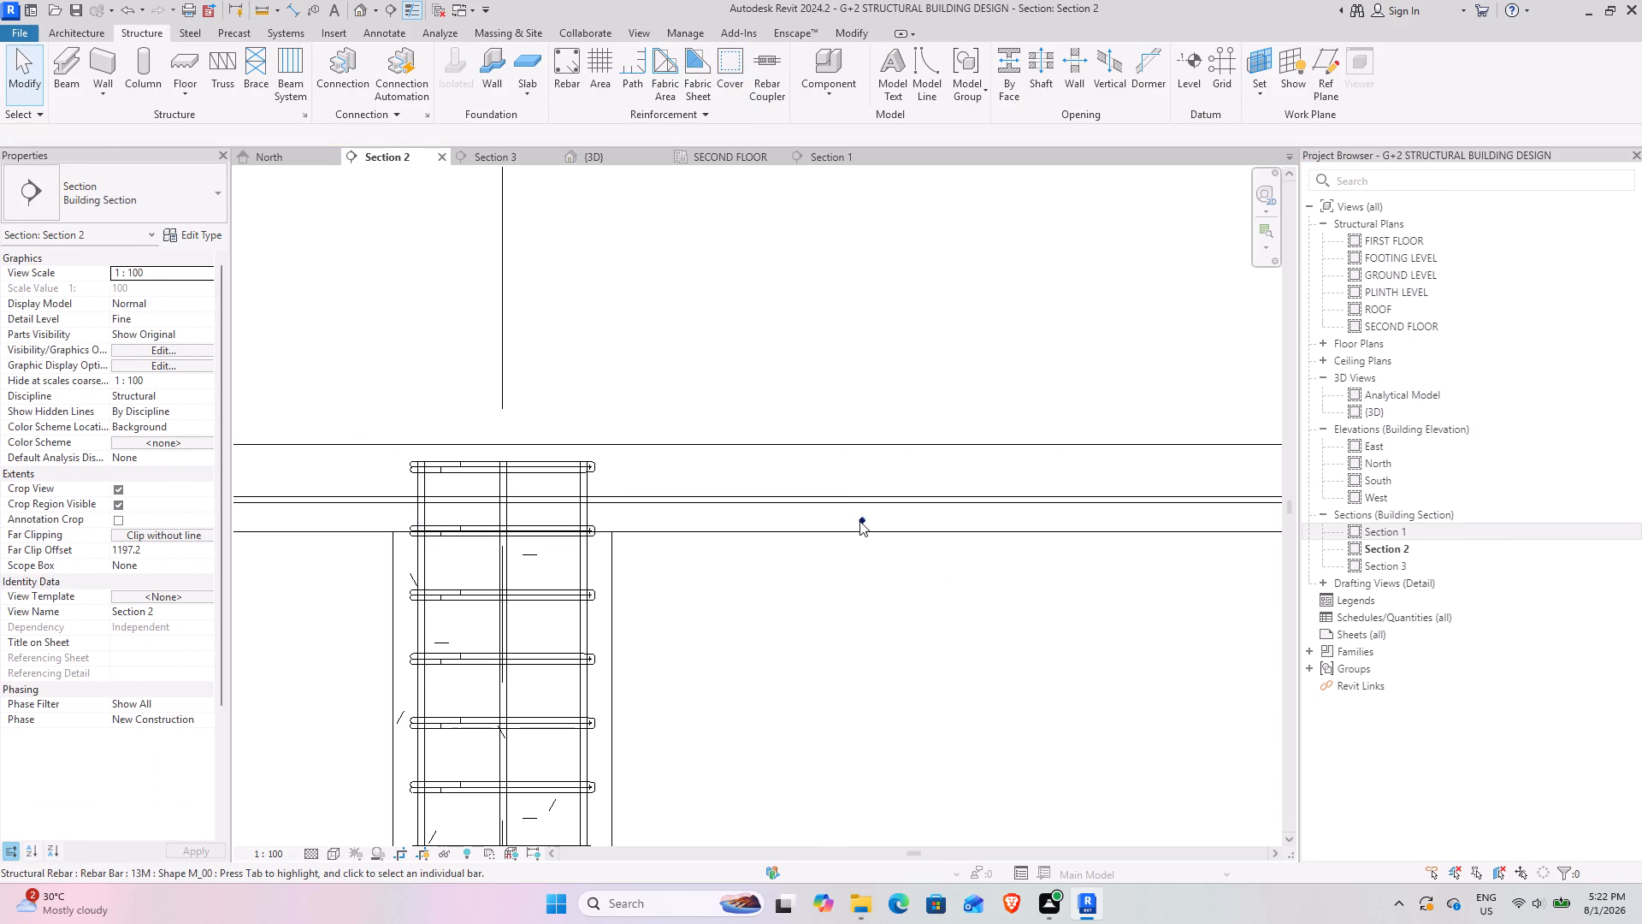
Set the perpendicular bottom bar's layout to Maximum Spacing with a spacing of 180 mm.
{"action": "left_click", "coordinate": [859, 521]}
{"action": "left_click", "coordinate": [946, 39]}
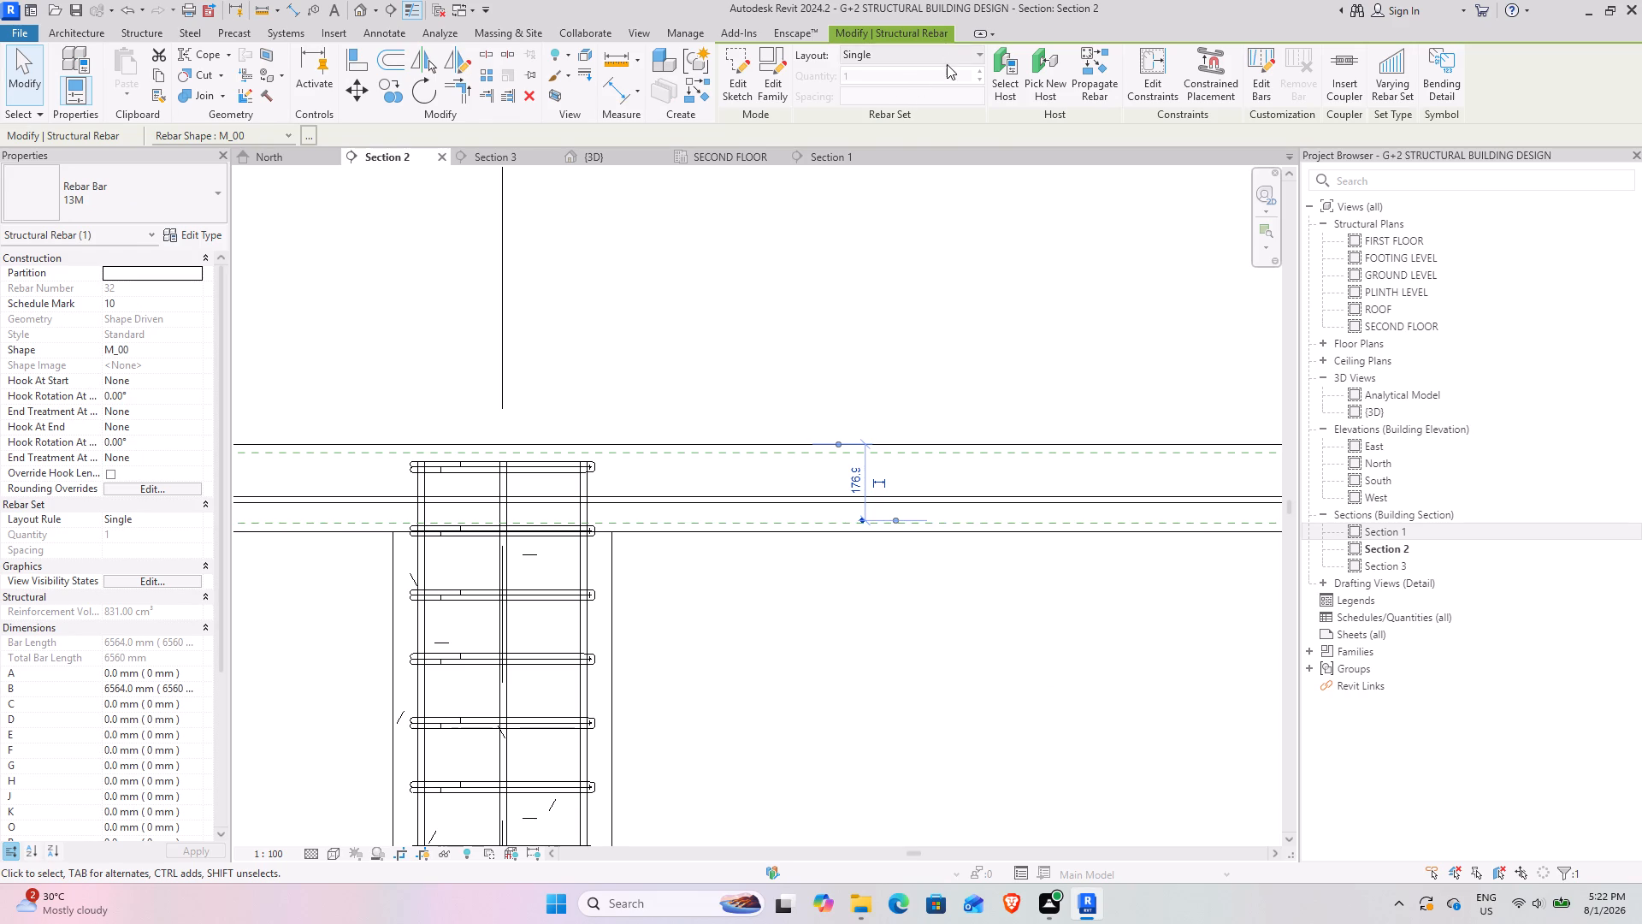
{"action": "left_click", "coordinate": [947, 64]}
{"action": "left_click", "coordinate": [922, 105]}
{"action": "left_click", "coordinate": [926, 96]}
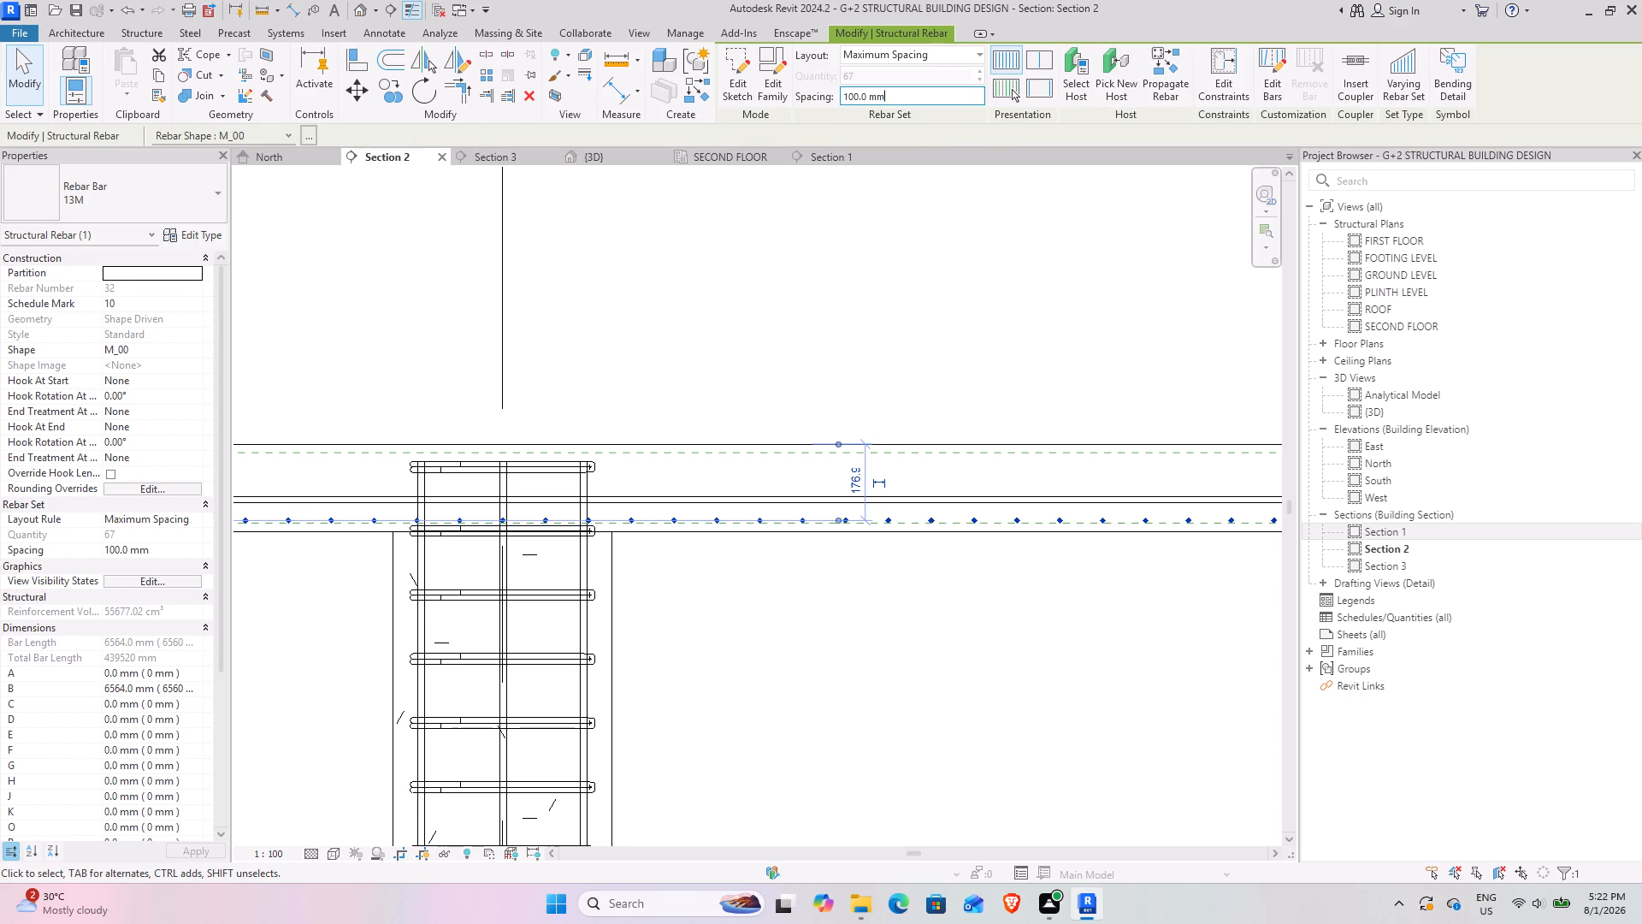
{"action": "type", "text": "1800"}
{"action": "key", "text": "BackSpace"}
{"action": "key", "text": "0"}
{"action": "key", "text": "Return"}
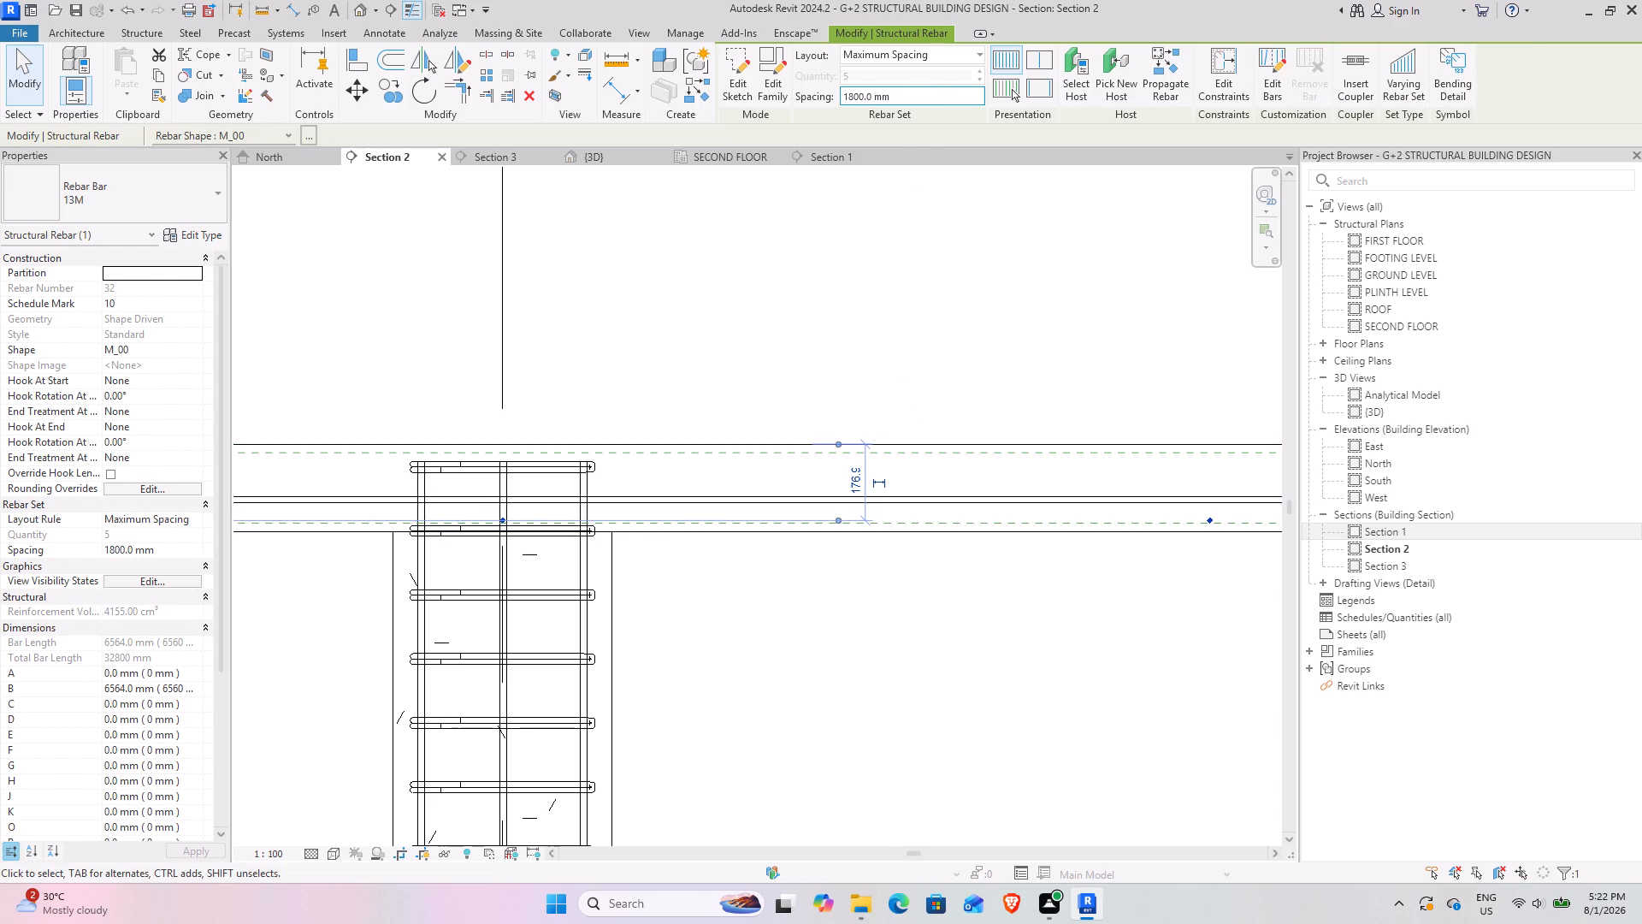
{"action": "left_click", "coordinate": [901, 99]}
{"action": "type", "text": "180"}
{"action": "key", "text": "Return"}
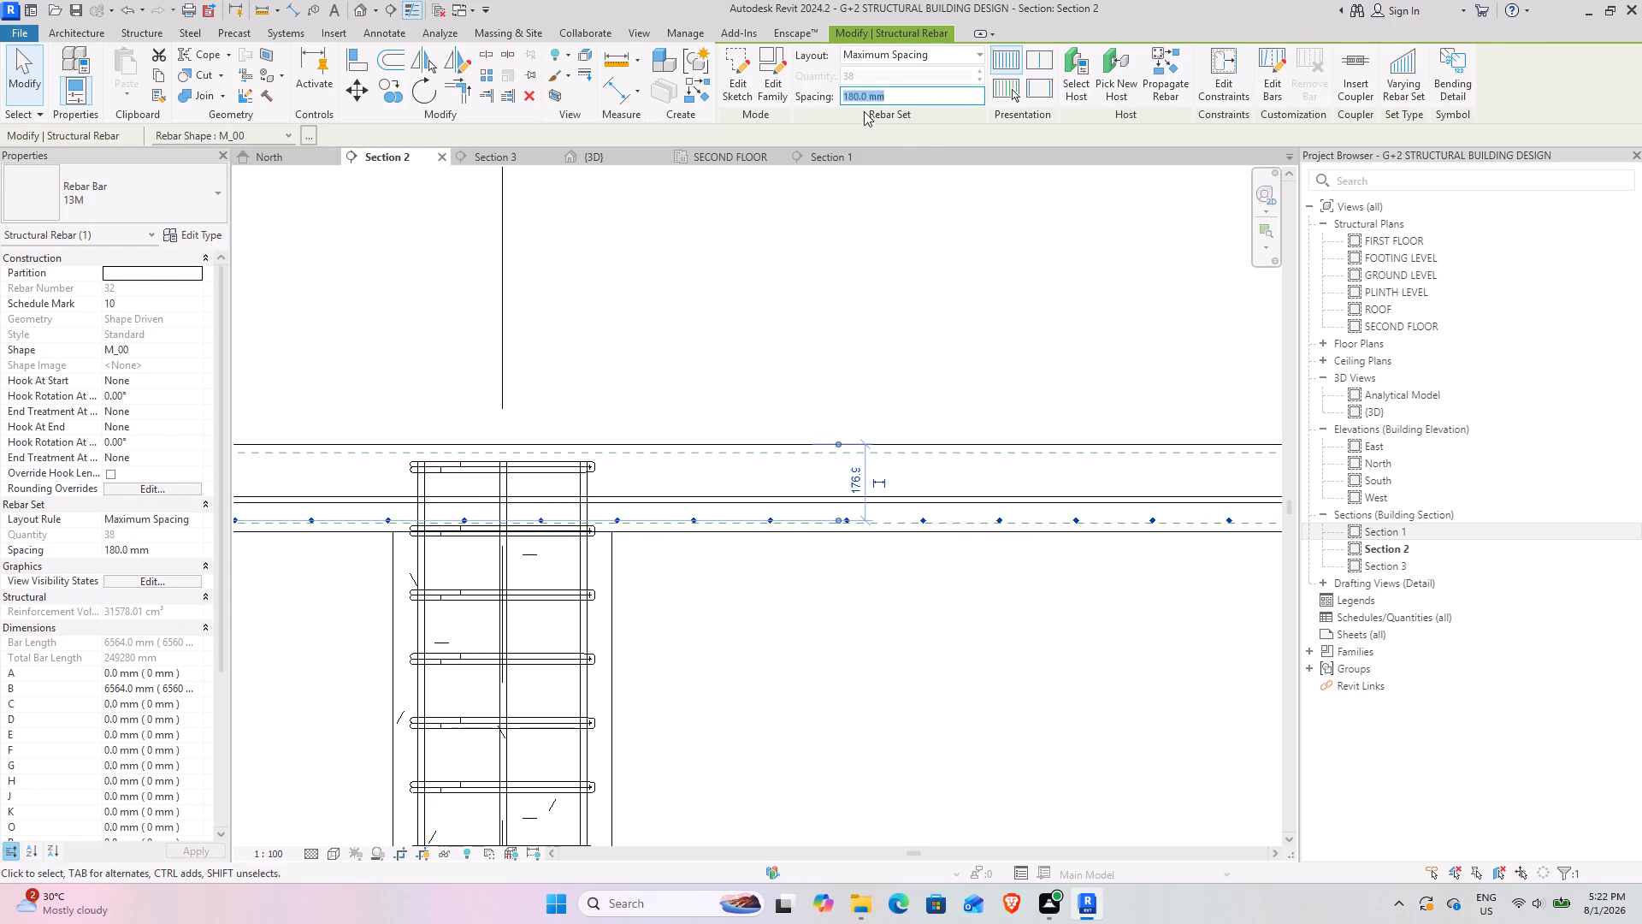
Set the perpendicular bottom bar set to show unobscured in the {3D} view.
{"action": "left_click", "coordinate": [175, 584]}
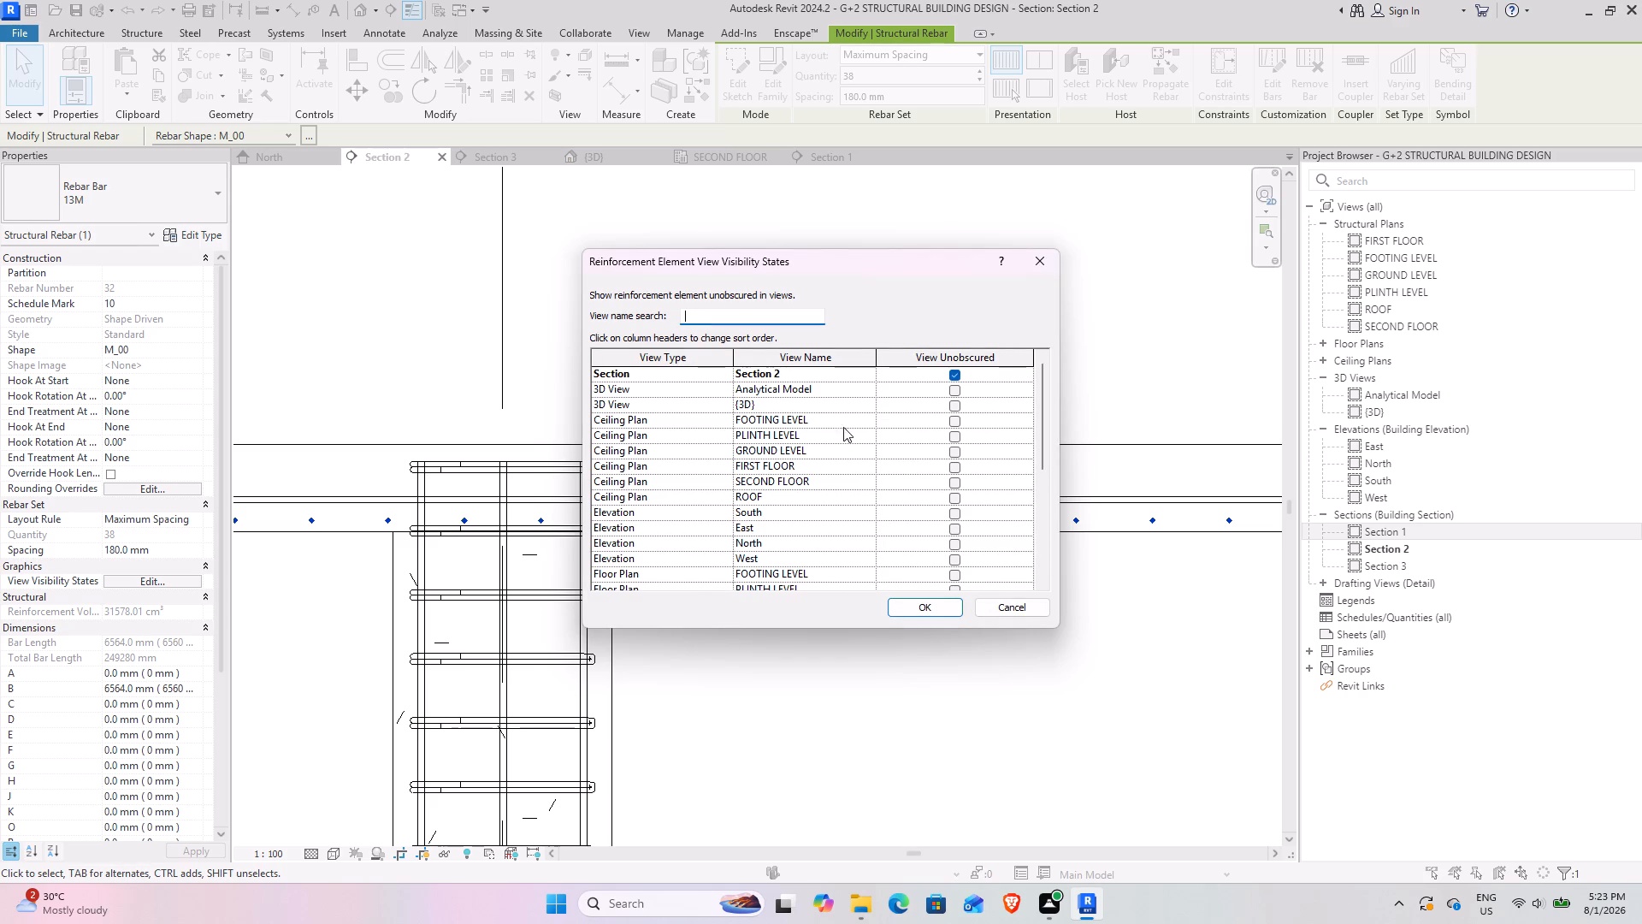
{"action": "left_click", "coordinate": [954, 406]}
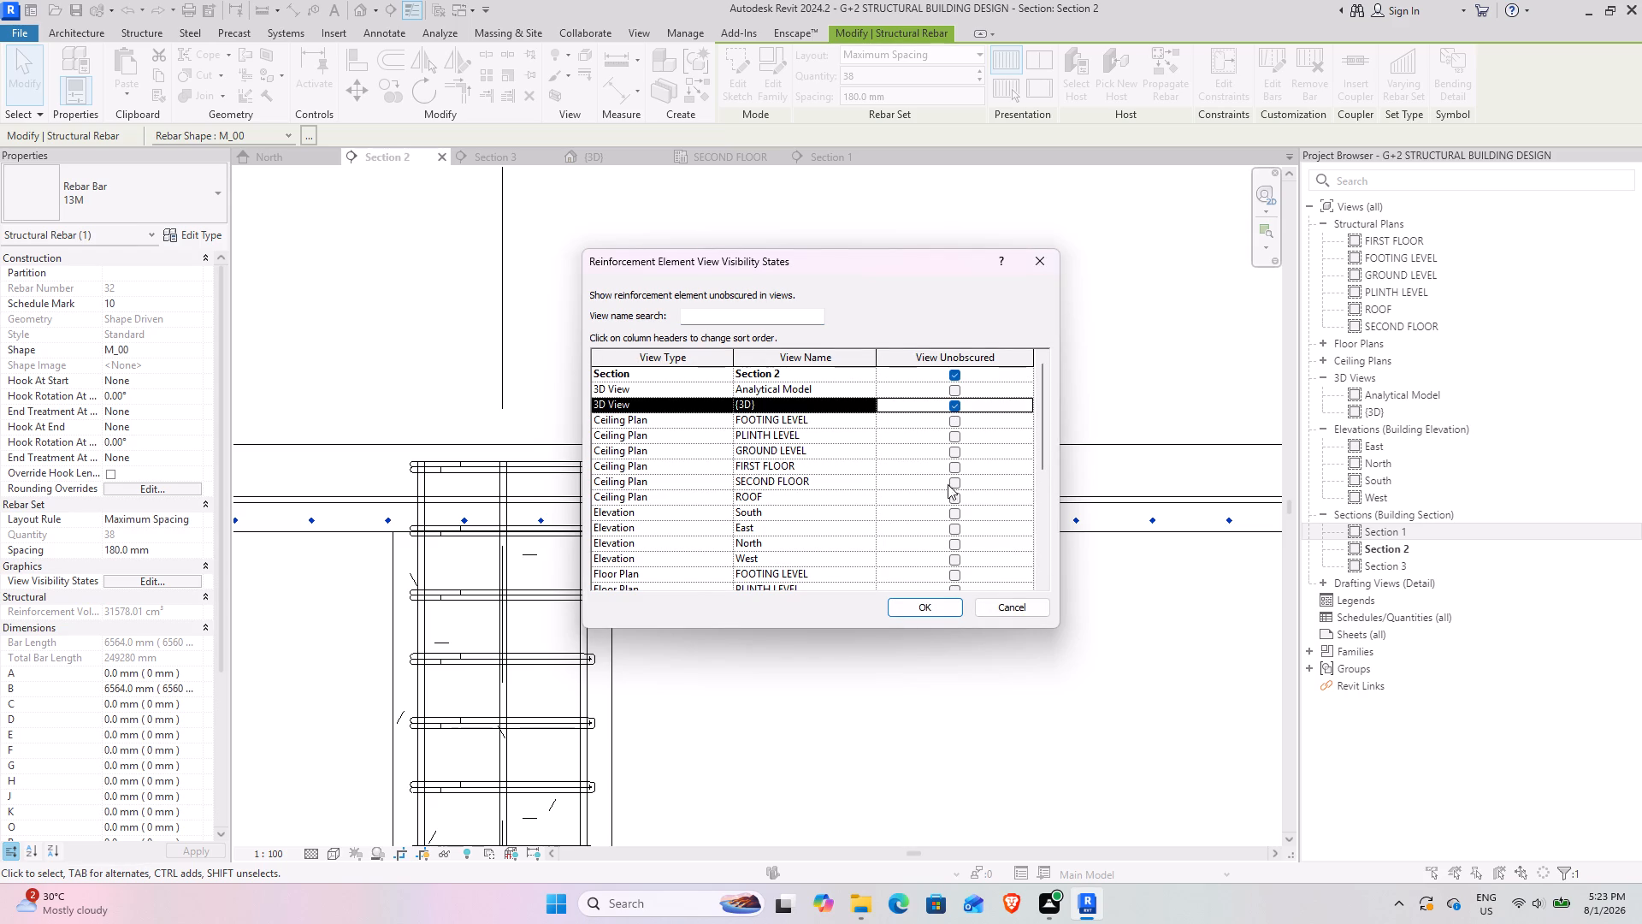
{"action": "left_click", "coordinate": [935, 607]}
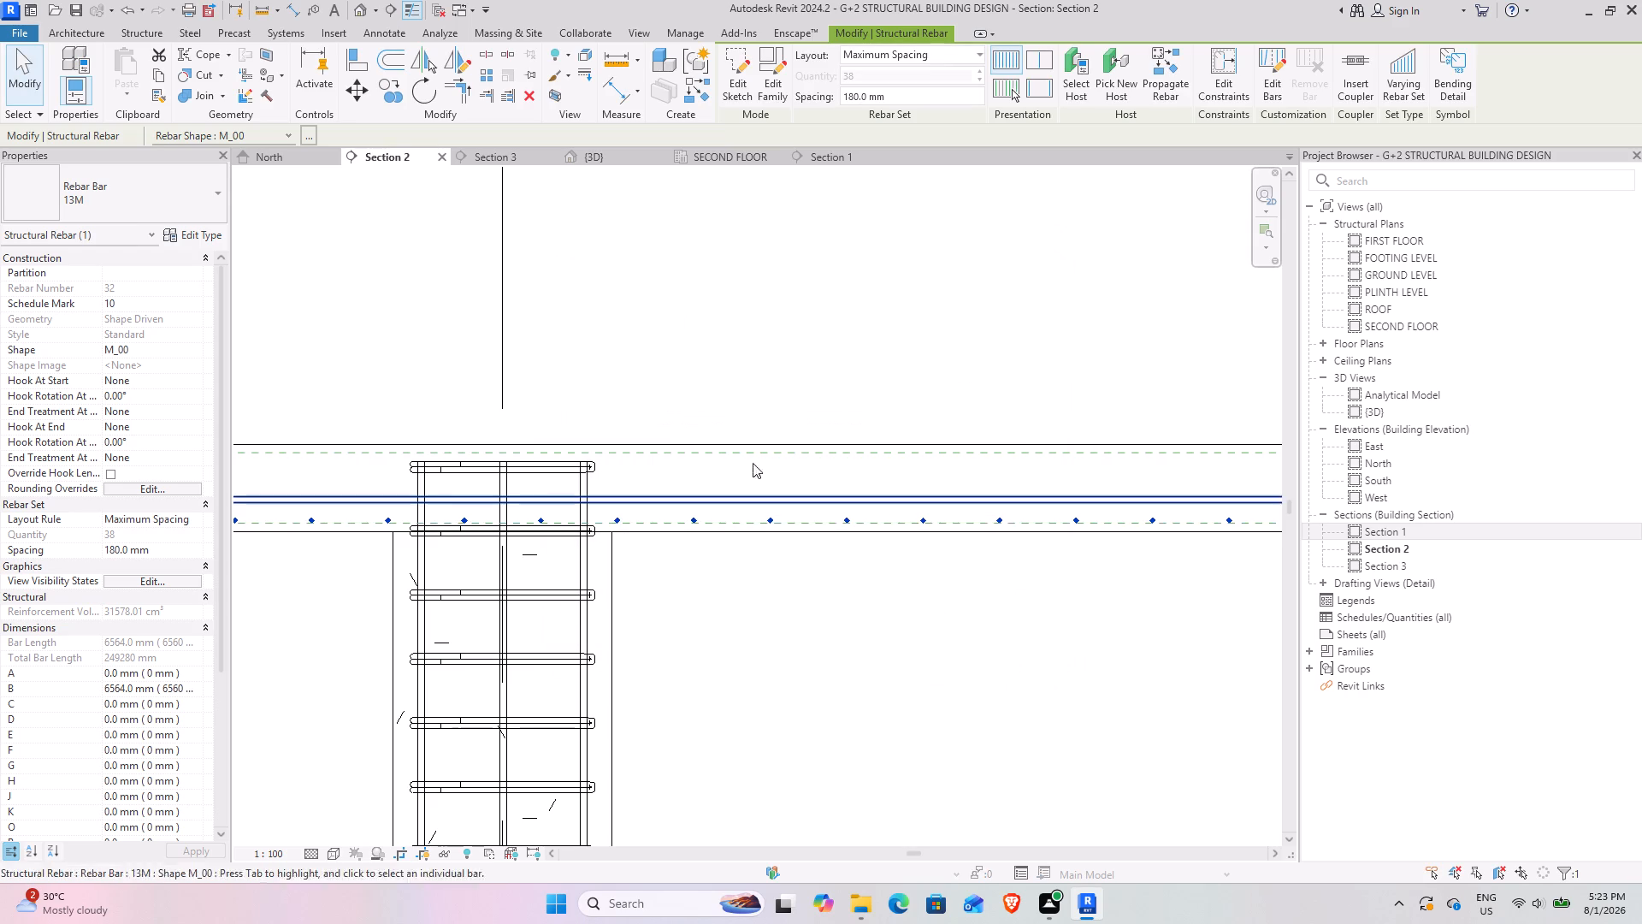
Edit the upper slab bar's sketch in Section 2, drawing an 1800 mm line along the top cover from the left end, plus a short downward diagonal.
{"action": "left_click", "coordinate": [728, 503]}
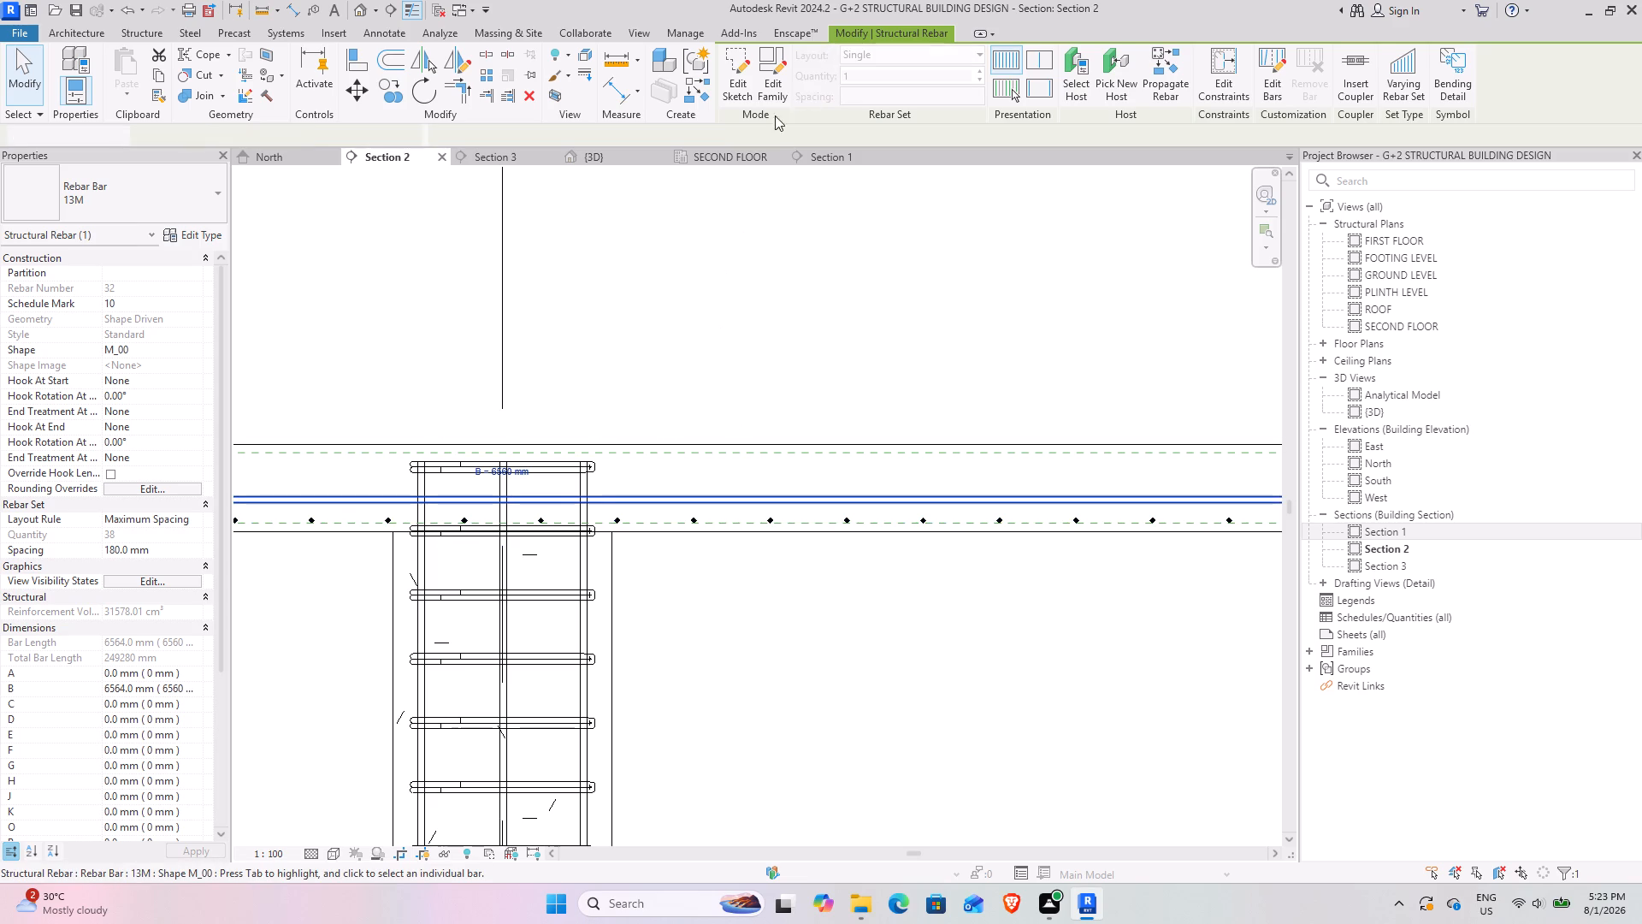
{"action": "left_click", "coordinate": [727, 75]}
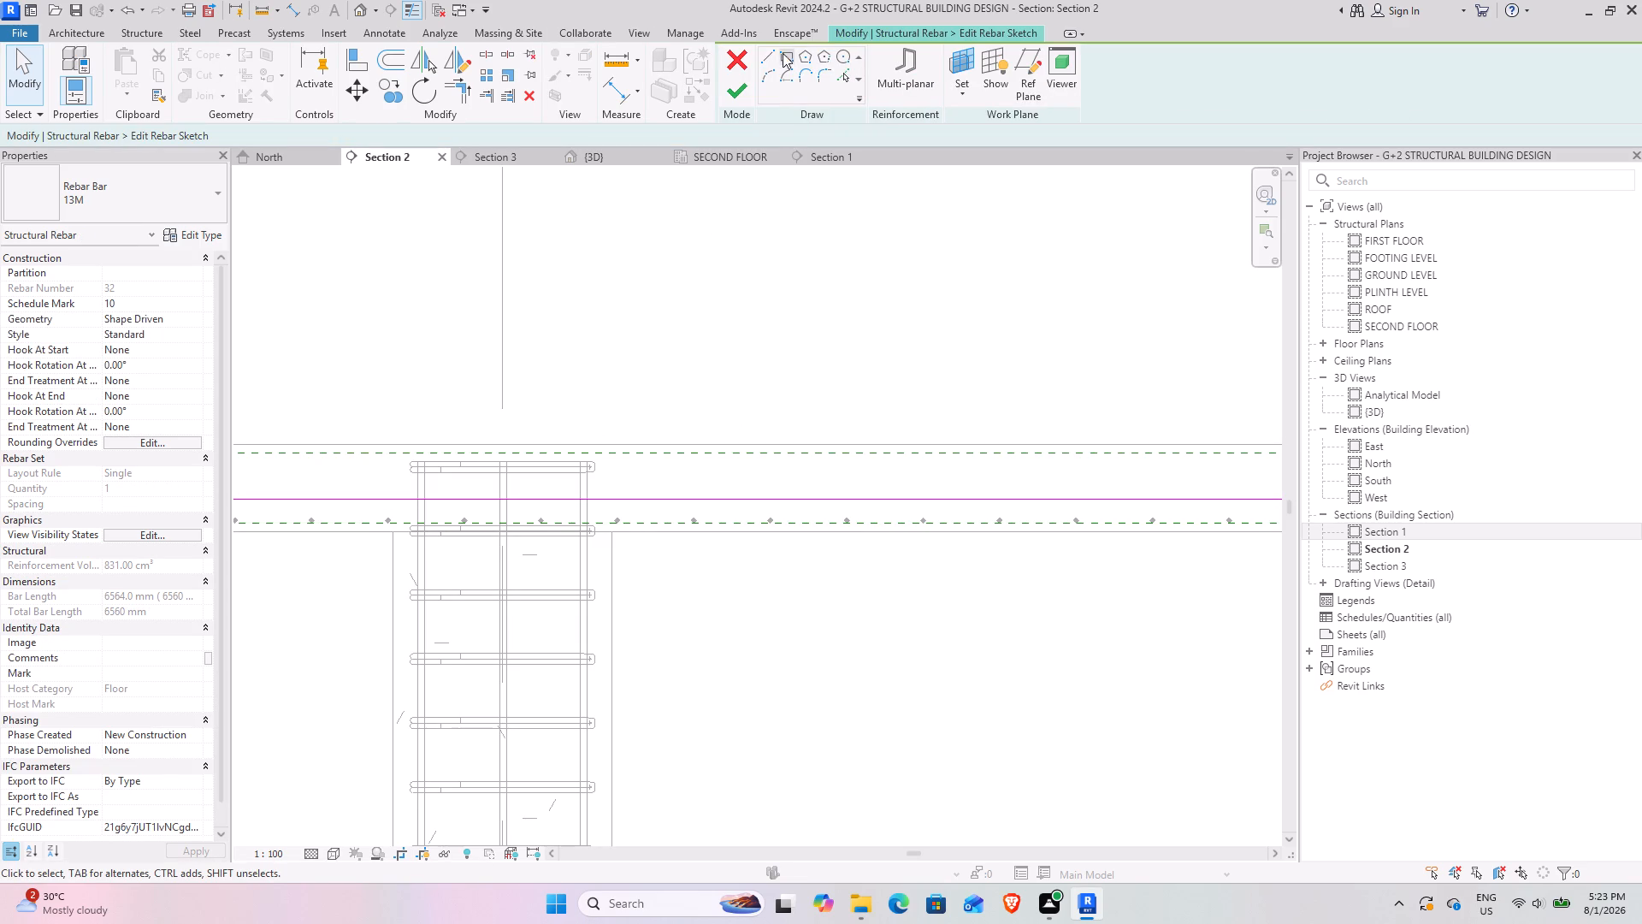
{"action": "left_click", "coordinate": [770, 52]}
{"action": "scroll", "coordinate": [470, 478], "scroll_direction": "down", "scroll_amount": 4}
{"action": "middle_click_drag", "start_coordinate": [360, 645], "coordinate": [689, 623]}
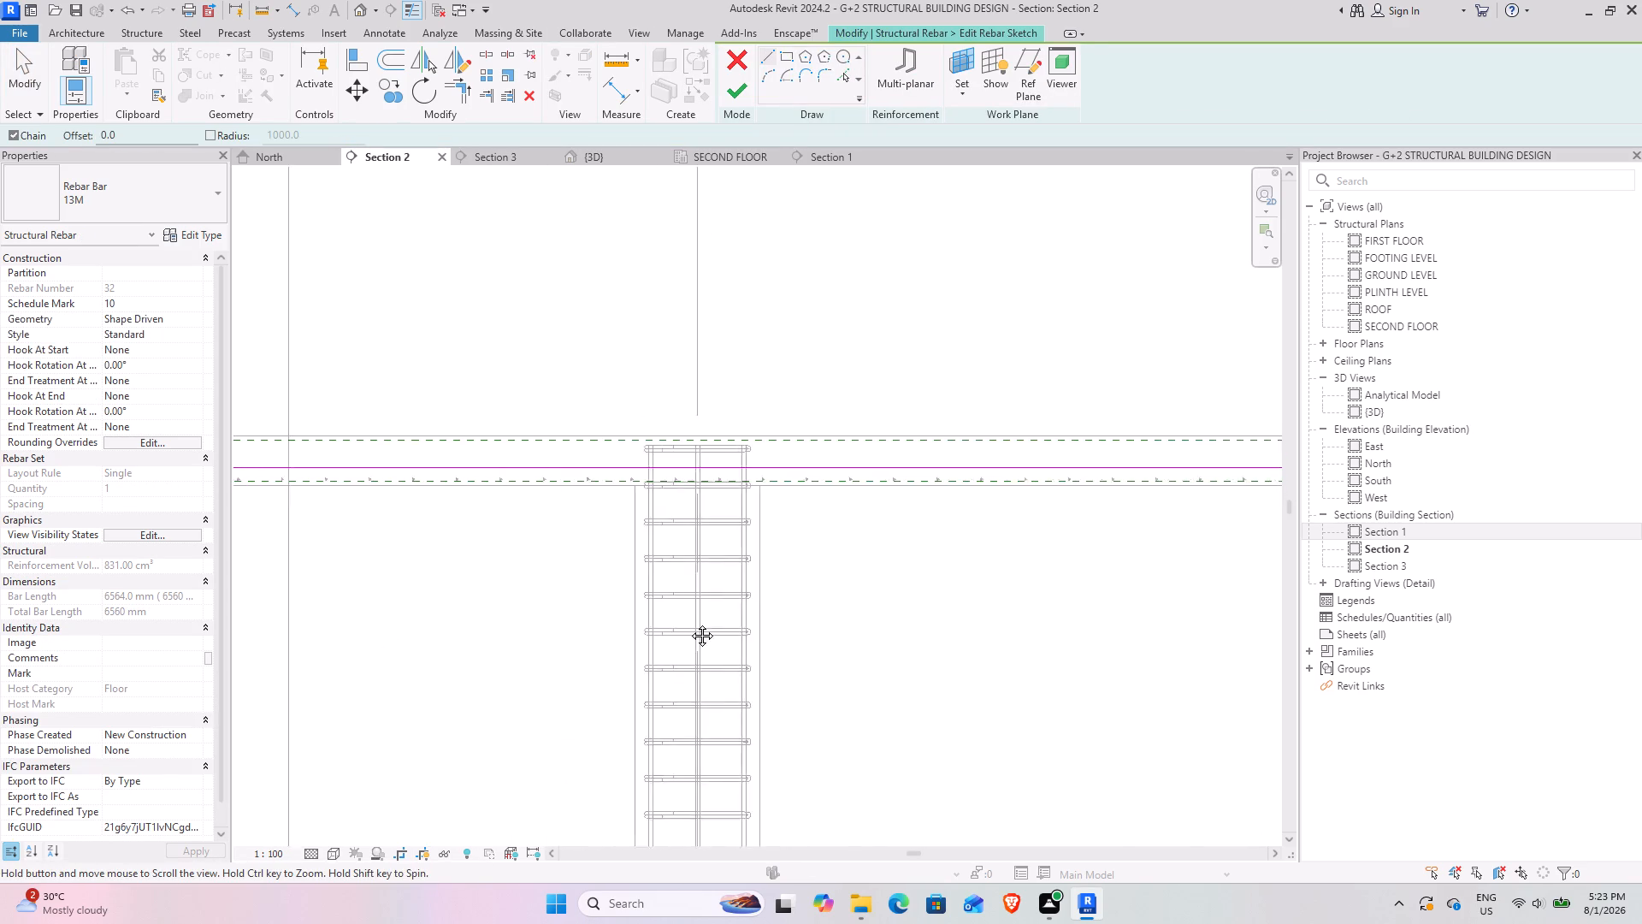
{"action": "middle_click_drag", "start_coordinate": [689, 623], "coordinate": [999, 662]}
{"action": "scroll", "coordinate": [323, 484], "scroll_direction": "up", "scroll_amount": 7}
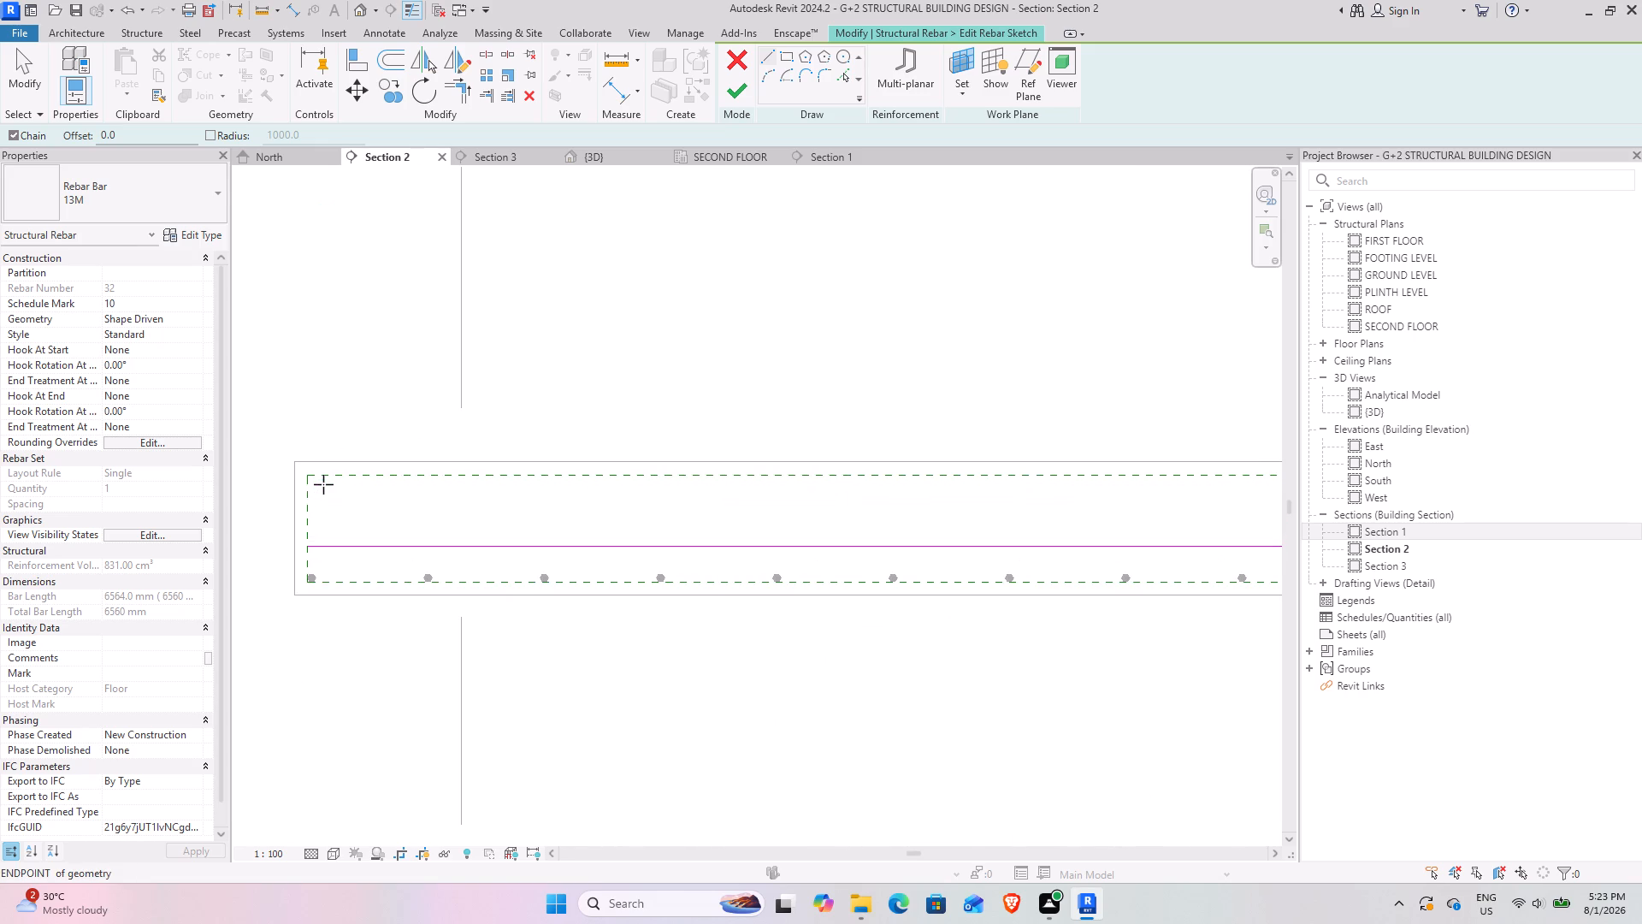
{"action": "left_click", "coordinate": [305, 478]}
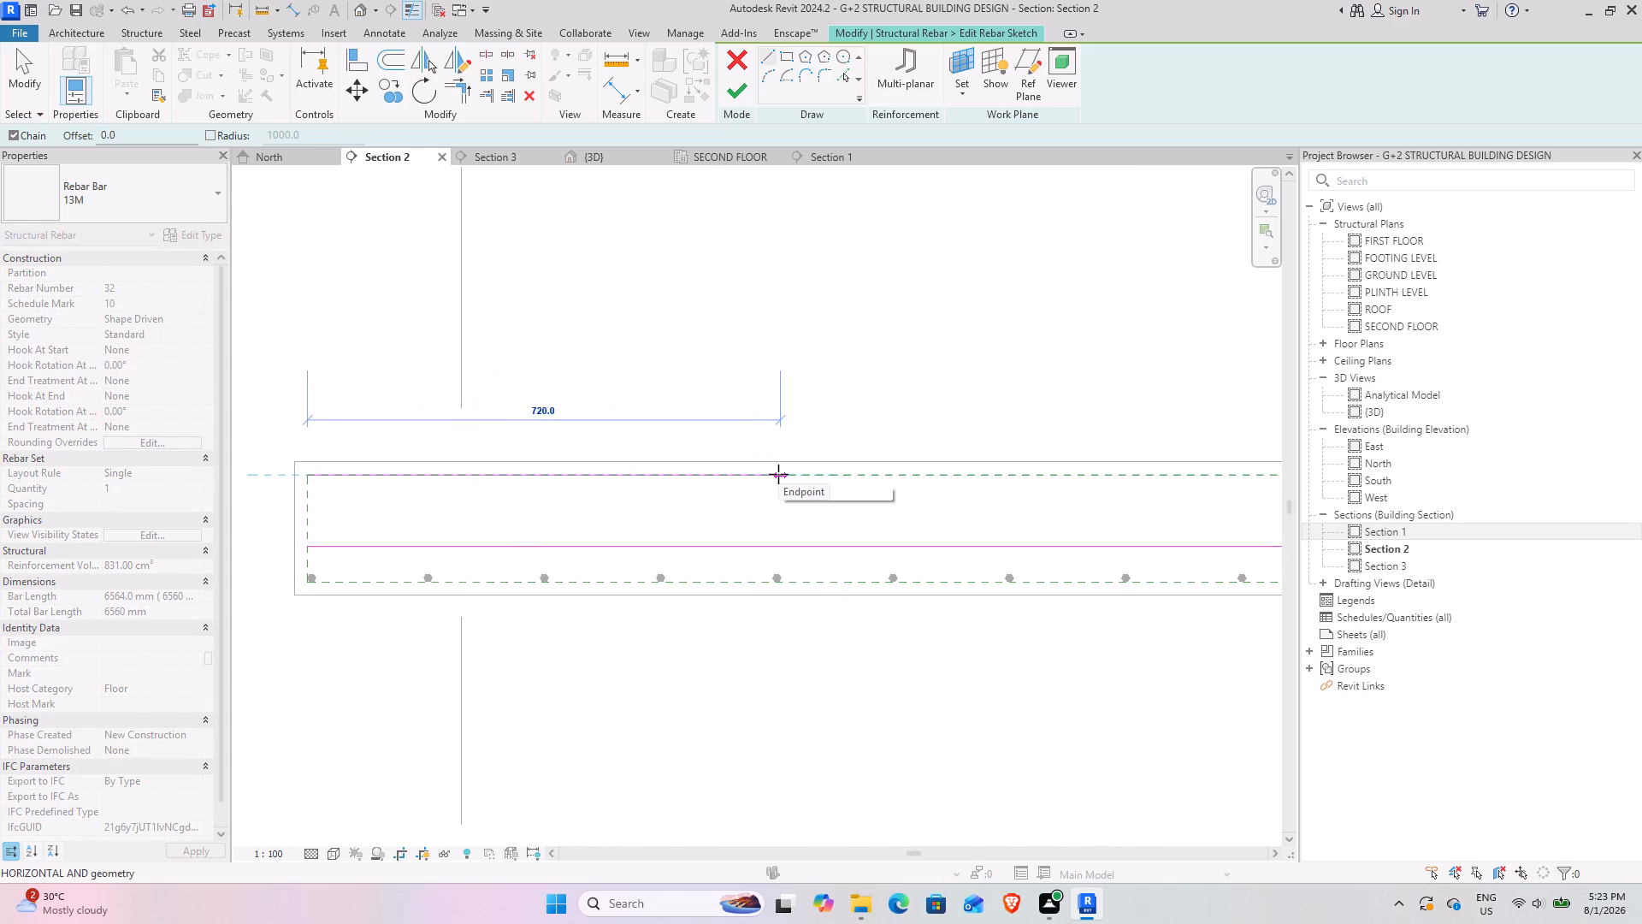
{"action": "type", "text": "1800"}
{"action": "key", "text": "Return"}
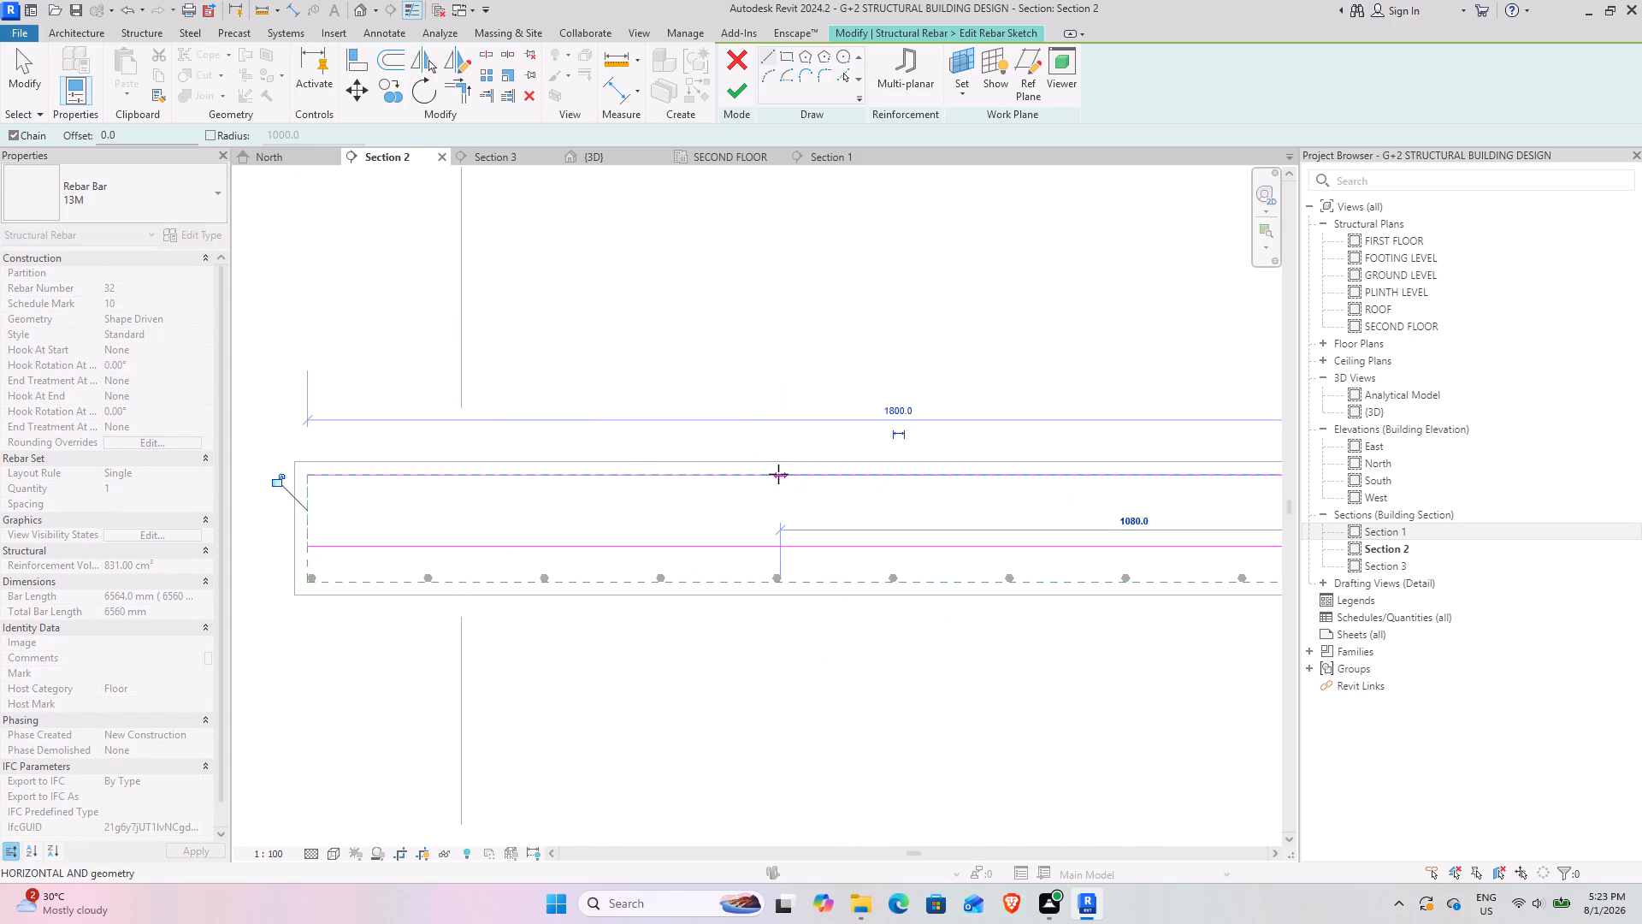
{"action": "scroll", "coordinate": [780, 473], "scroll_direction": "down", "scroll_amount": 6}
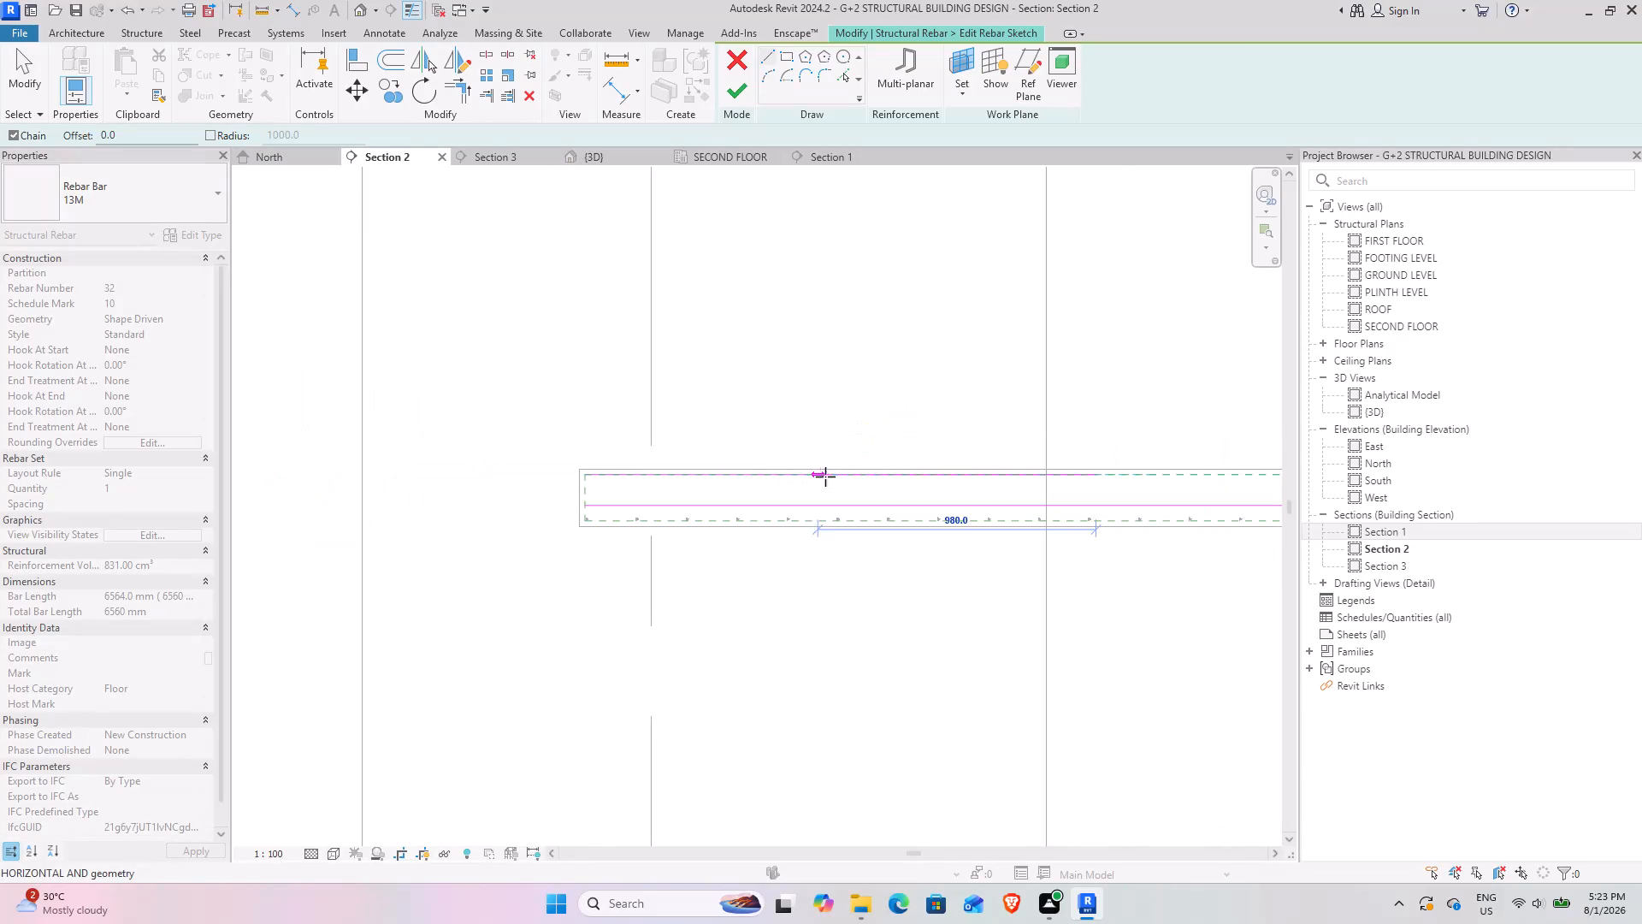
{"action": "middle_click_drag", "start_coordinate": [1052, 477], "coordinate": [593, 519]}
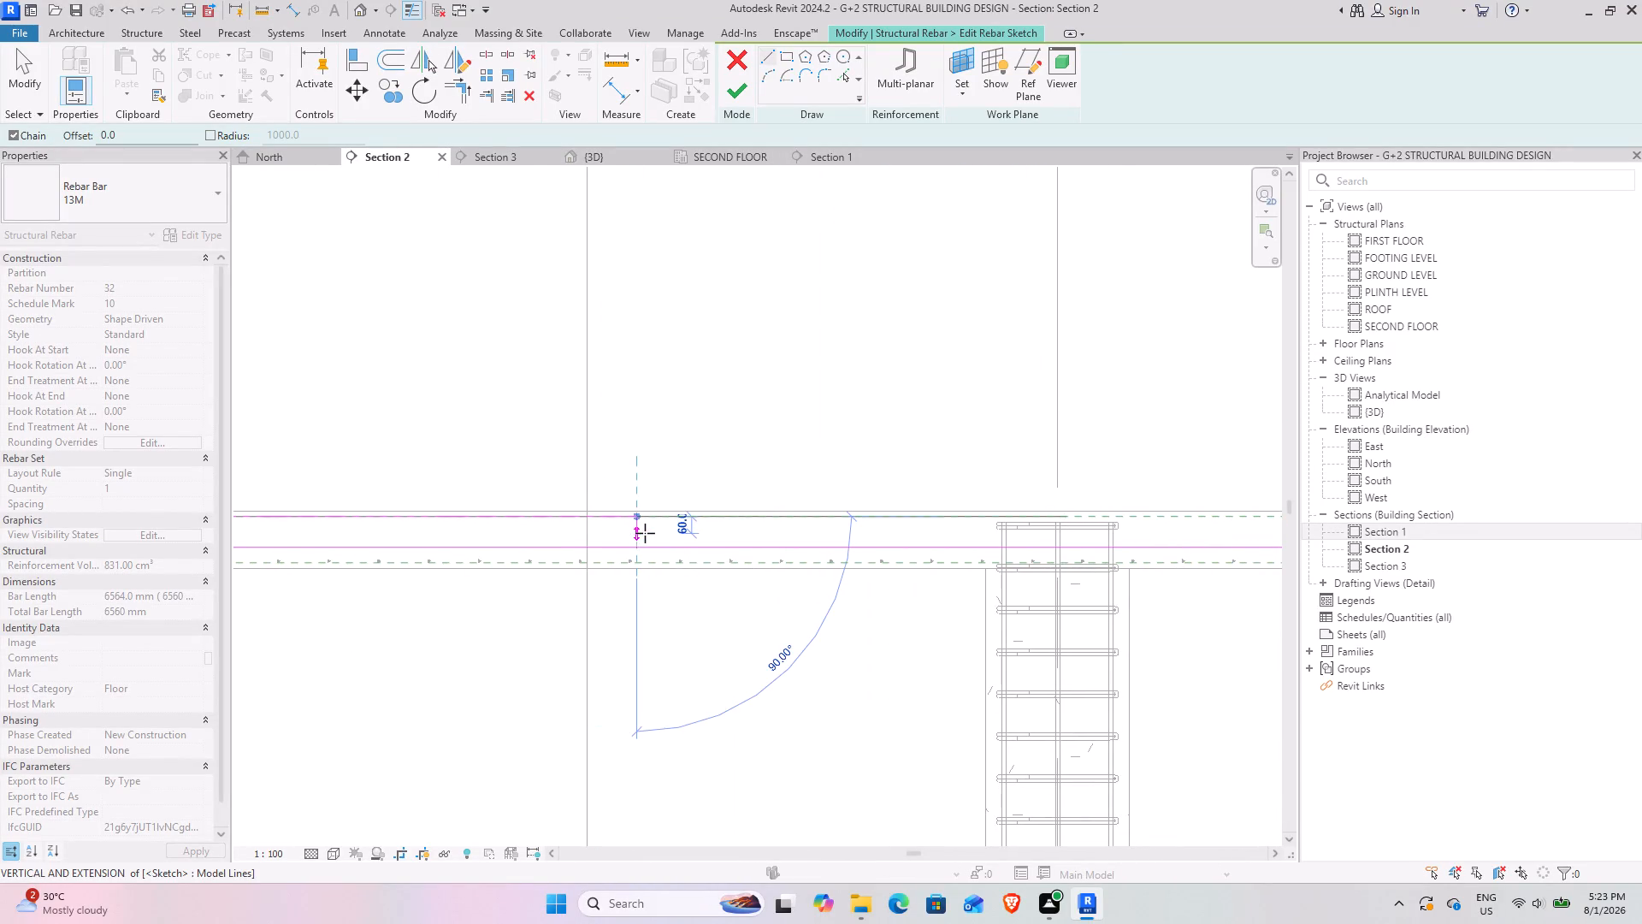
{"action": "left_click", "coordinate": [653, 536]}
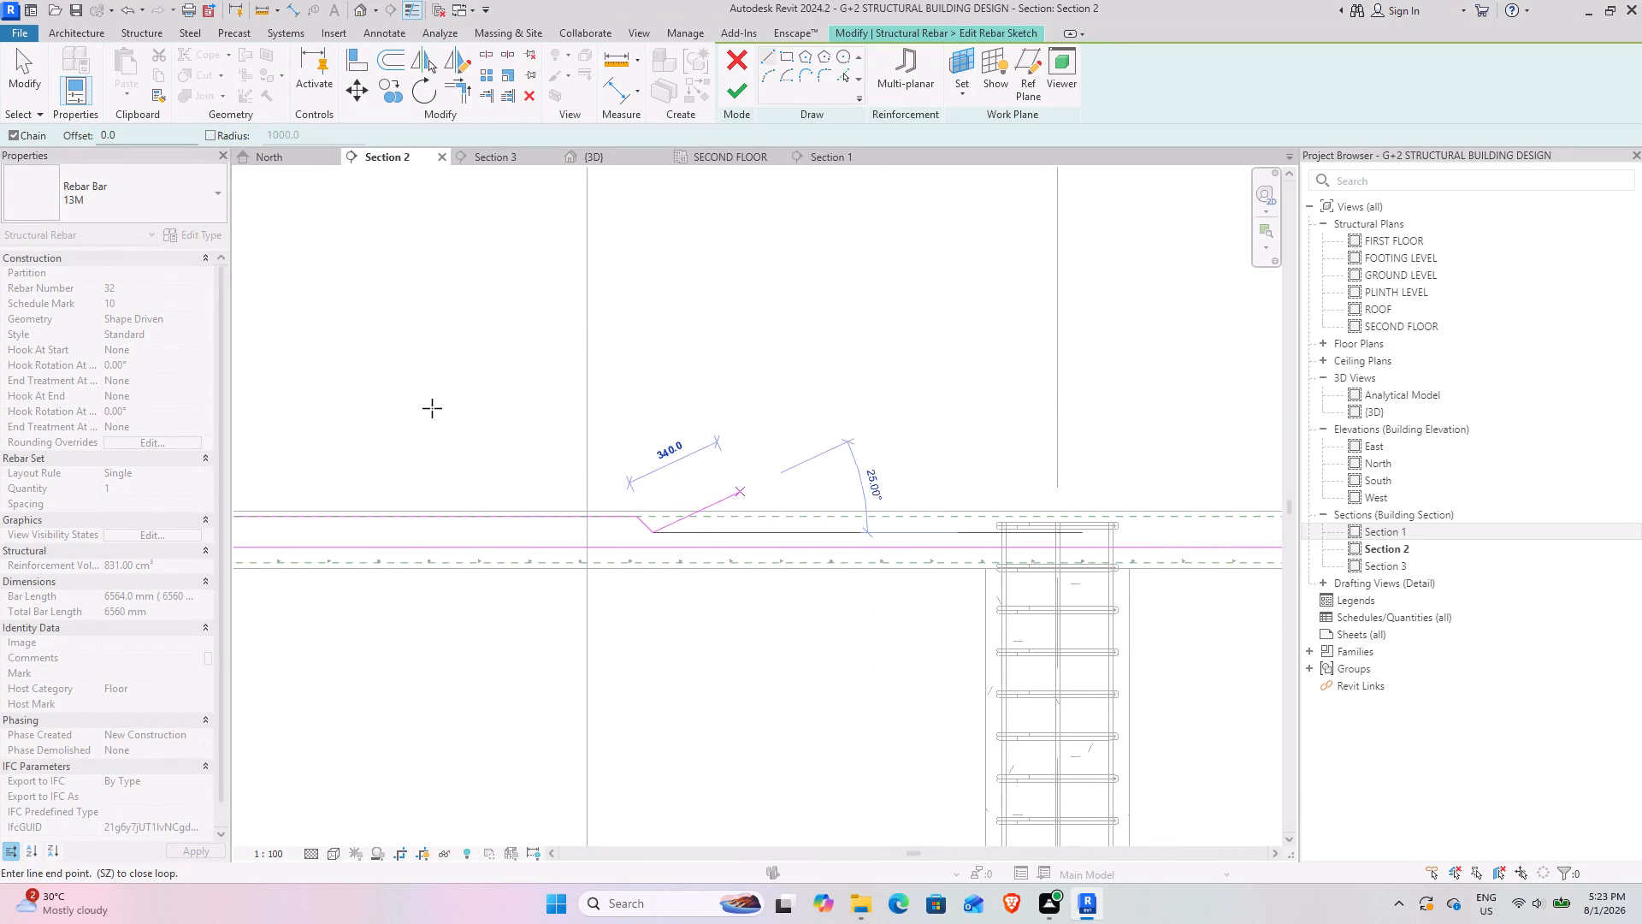
{"action": "left_click", "coordinate": [20, 76]}
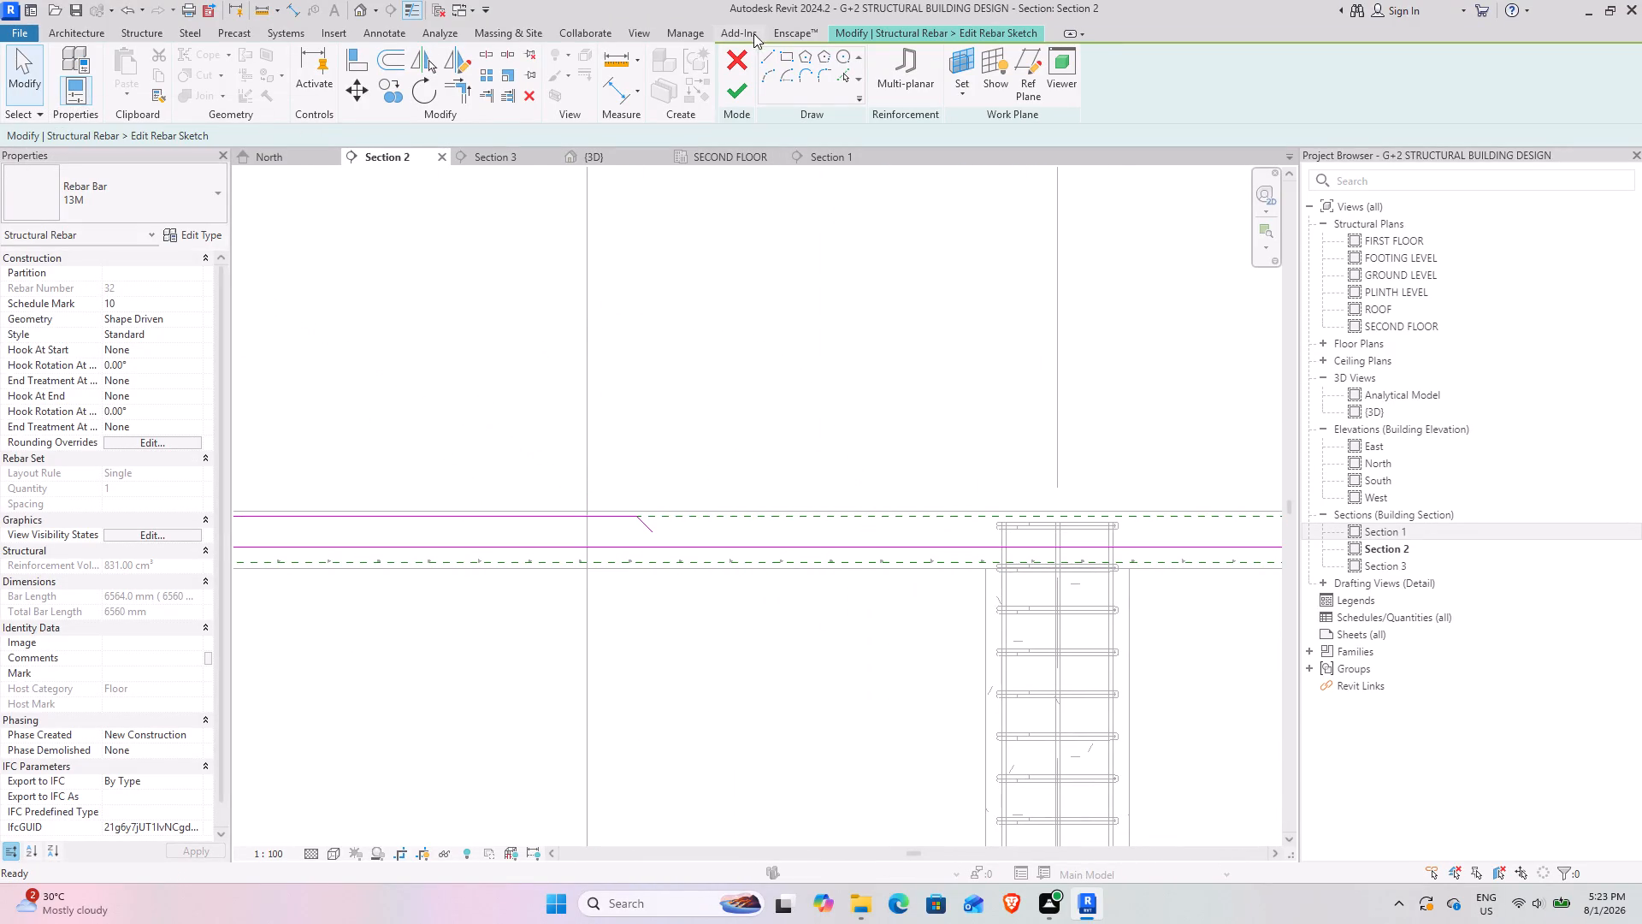
Sketch a matching 1800 mm line along the top cover from the slab's right end, with a short diagonal bending down inward.
{"action": "left_click", "coordinate": [769, 60]}
{"action": "scroll", "coordinate": [1078, 441], "scroll_direction": "down", "scroll_amount": 3}
{"action": "middle_click_drag", "start_coordinate": [1069, 439], "coordinate": [416, 465]}
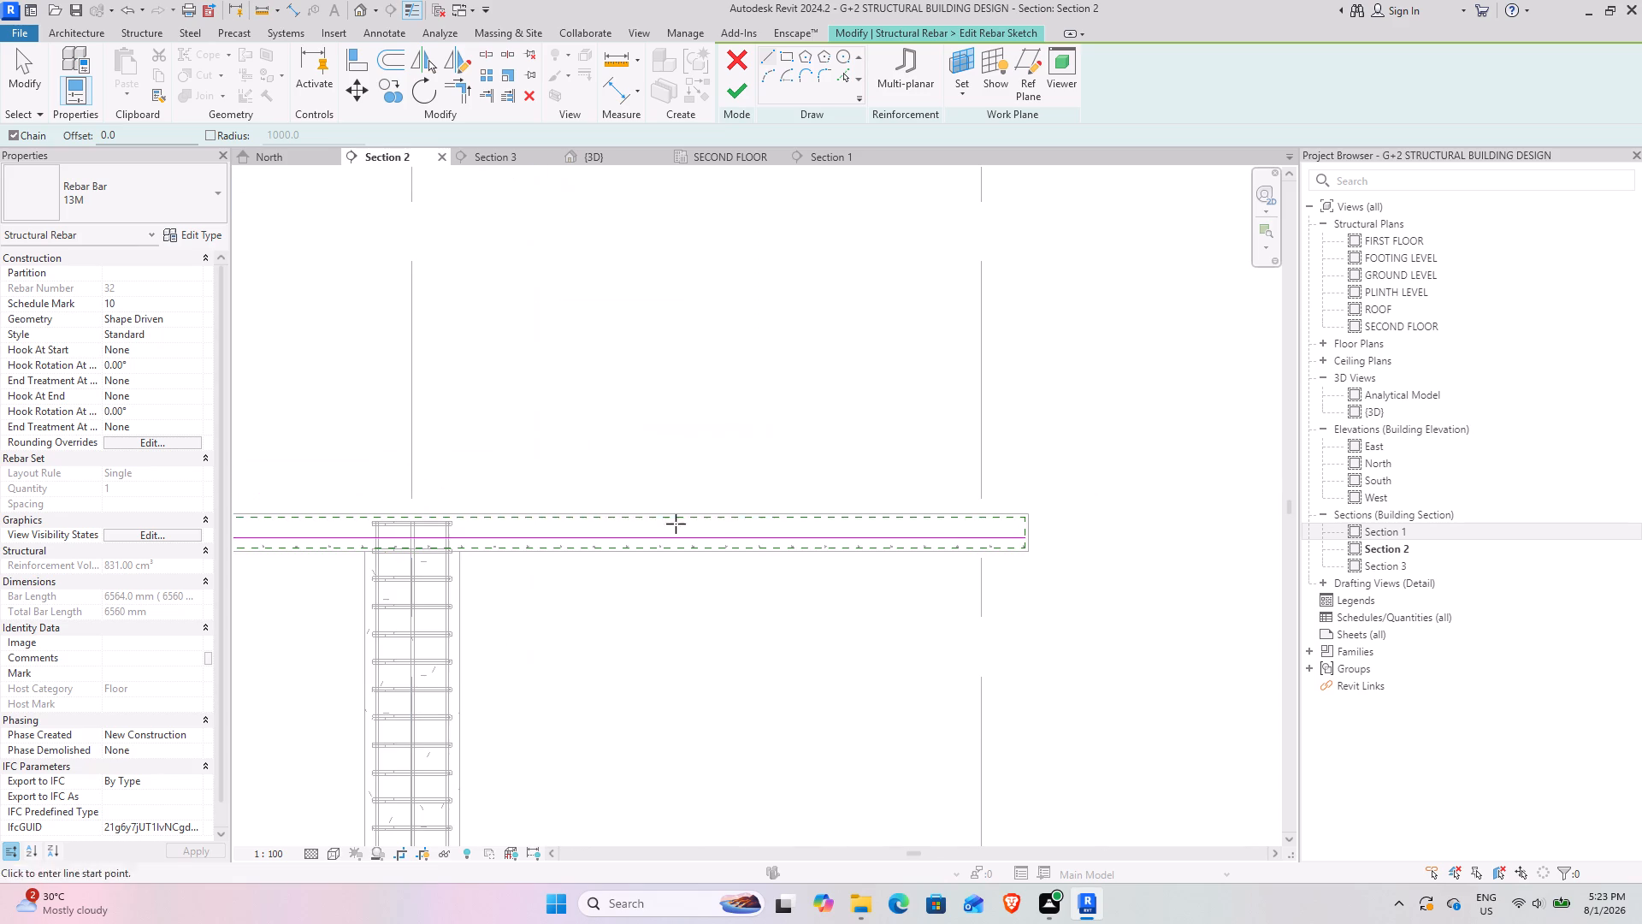
{"action": "scroll", "coordinate": [1027, 512], "scroll_direction": "up", "scroll_amount": 7}
{"action": "left_click", "coordinate": [1021, 514]}
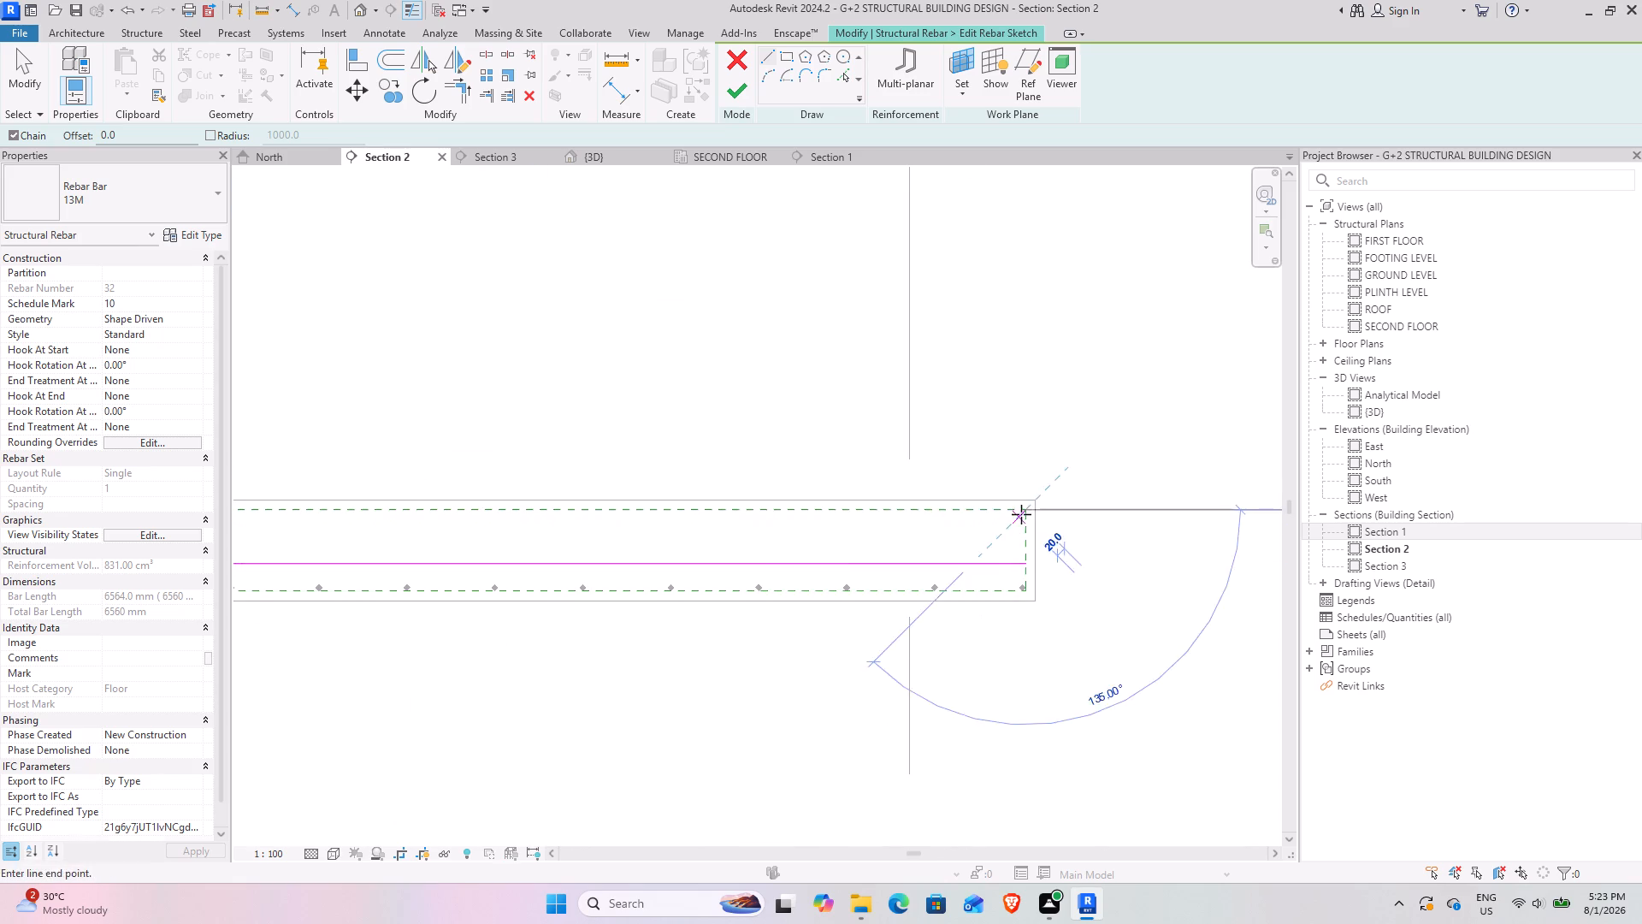
{"action": "type", "text": "1800"}
{"action": "key", "text": "Return"}
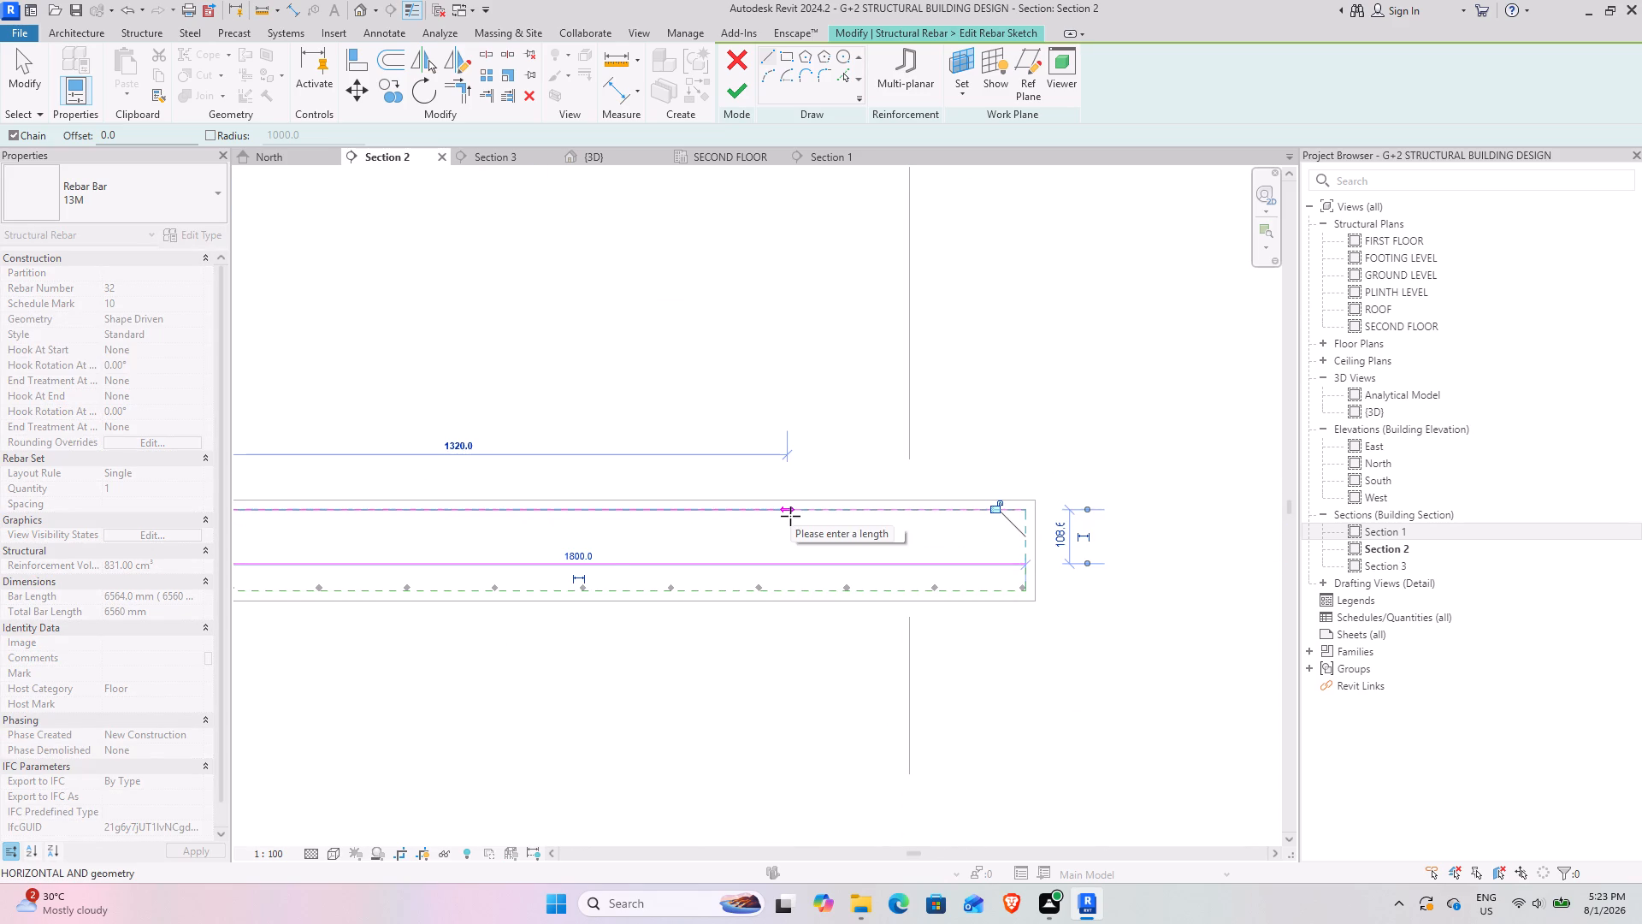
{"action": "scroll", "coordinate": [790, 516], "scroll_direction": "down", "scroll_amount": 2}
{"action": "middle_click_drag", "start_coordinate": [574, 572], "coordinate": [942, 537]}
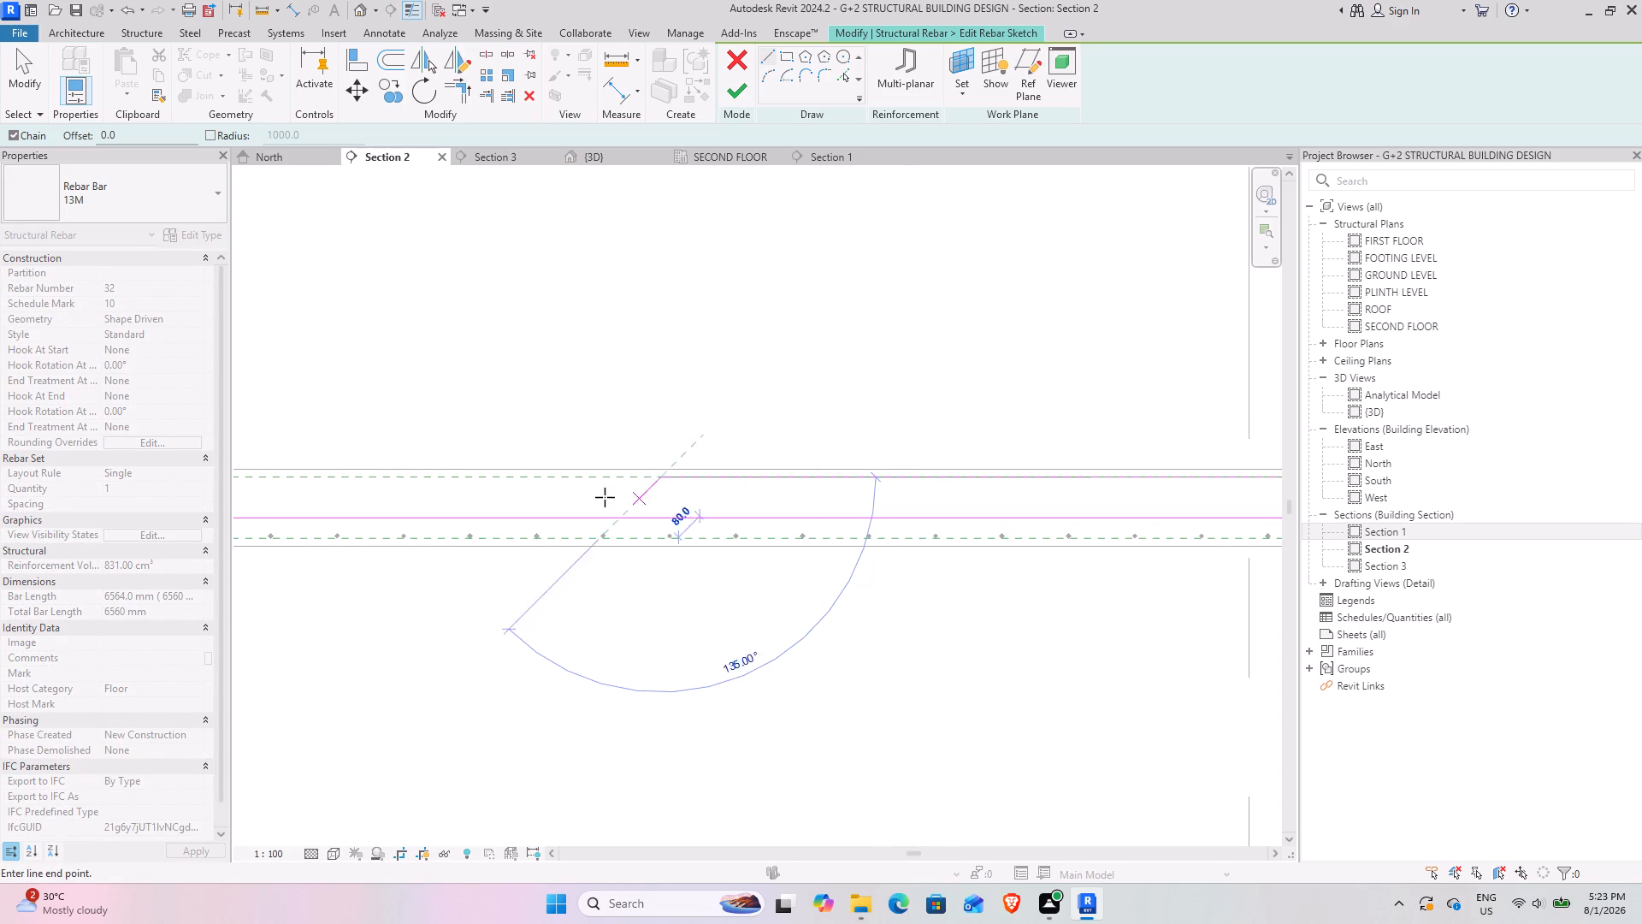
{"action": "left_click", "coordinate": [628, 509]}
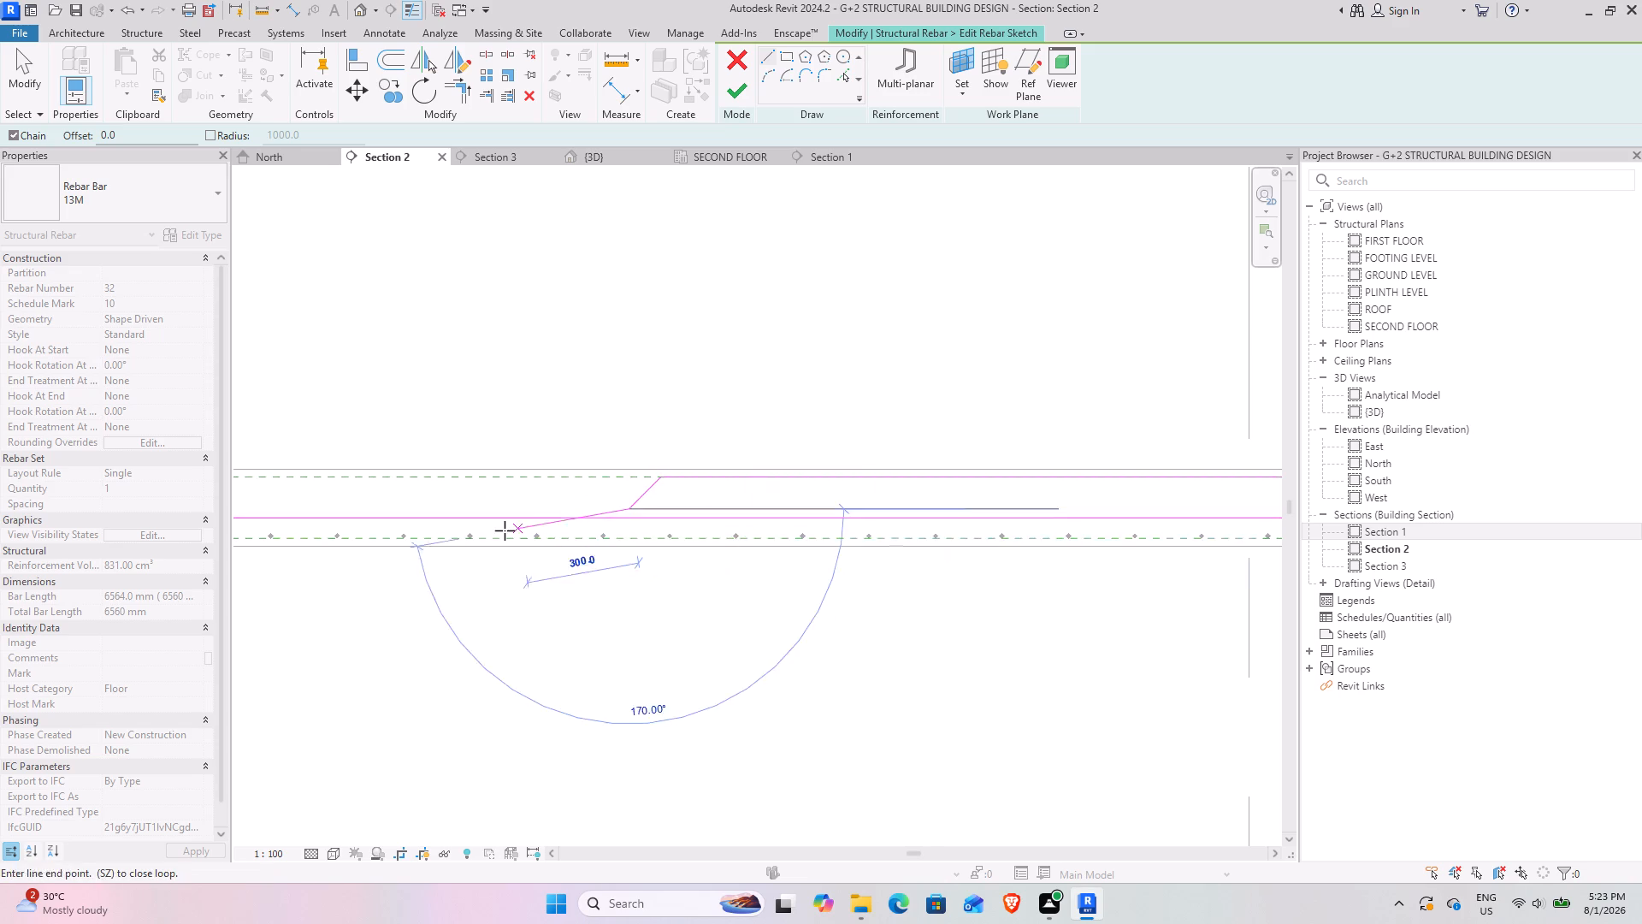
Join the lower ends of the two diagonals with a horizontal line across the grid column.
{"action": "scroll", "coordinate": [505, 530], "scroll_direction": "down", "scroll_amount": 4}
{"action": "middle_click_drag", "start_coordinate": [491, 543], "coordinate": [1096, 557]}
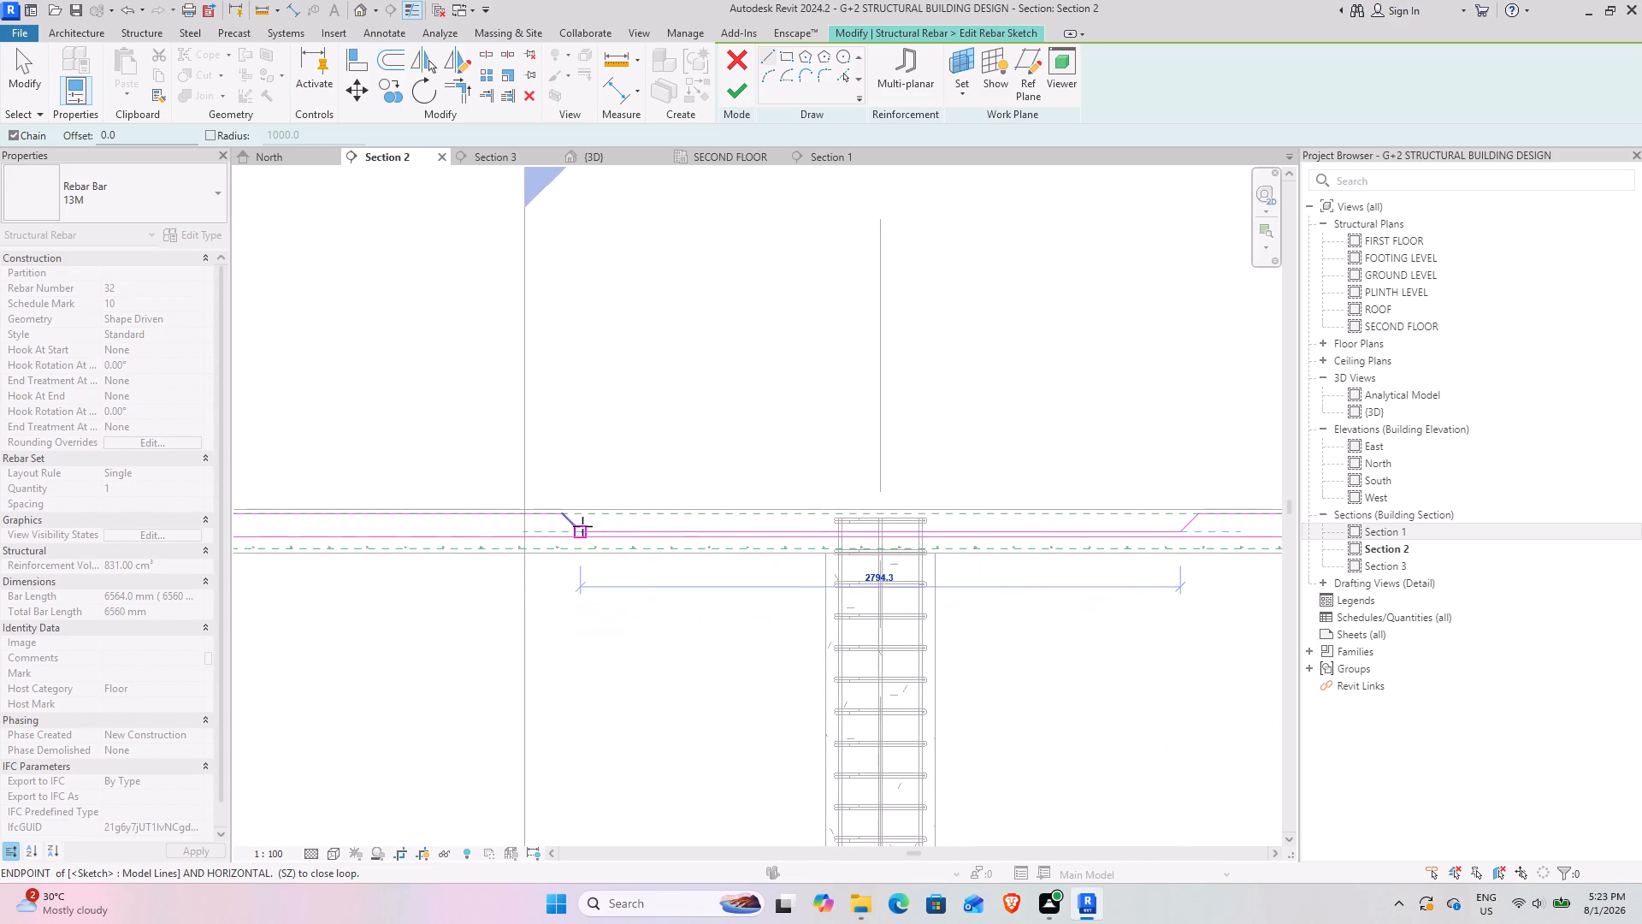
{"action": "left_click", "coordinate": [578, 531]}
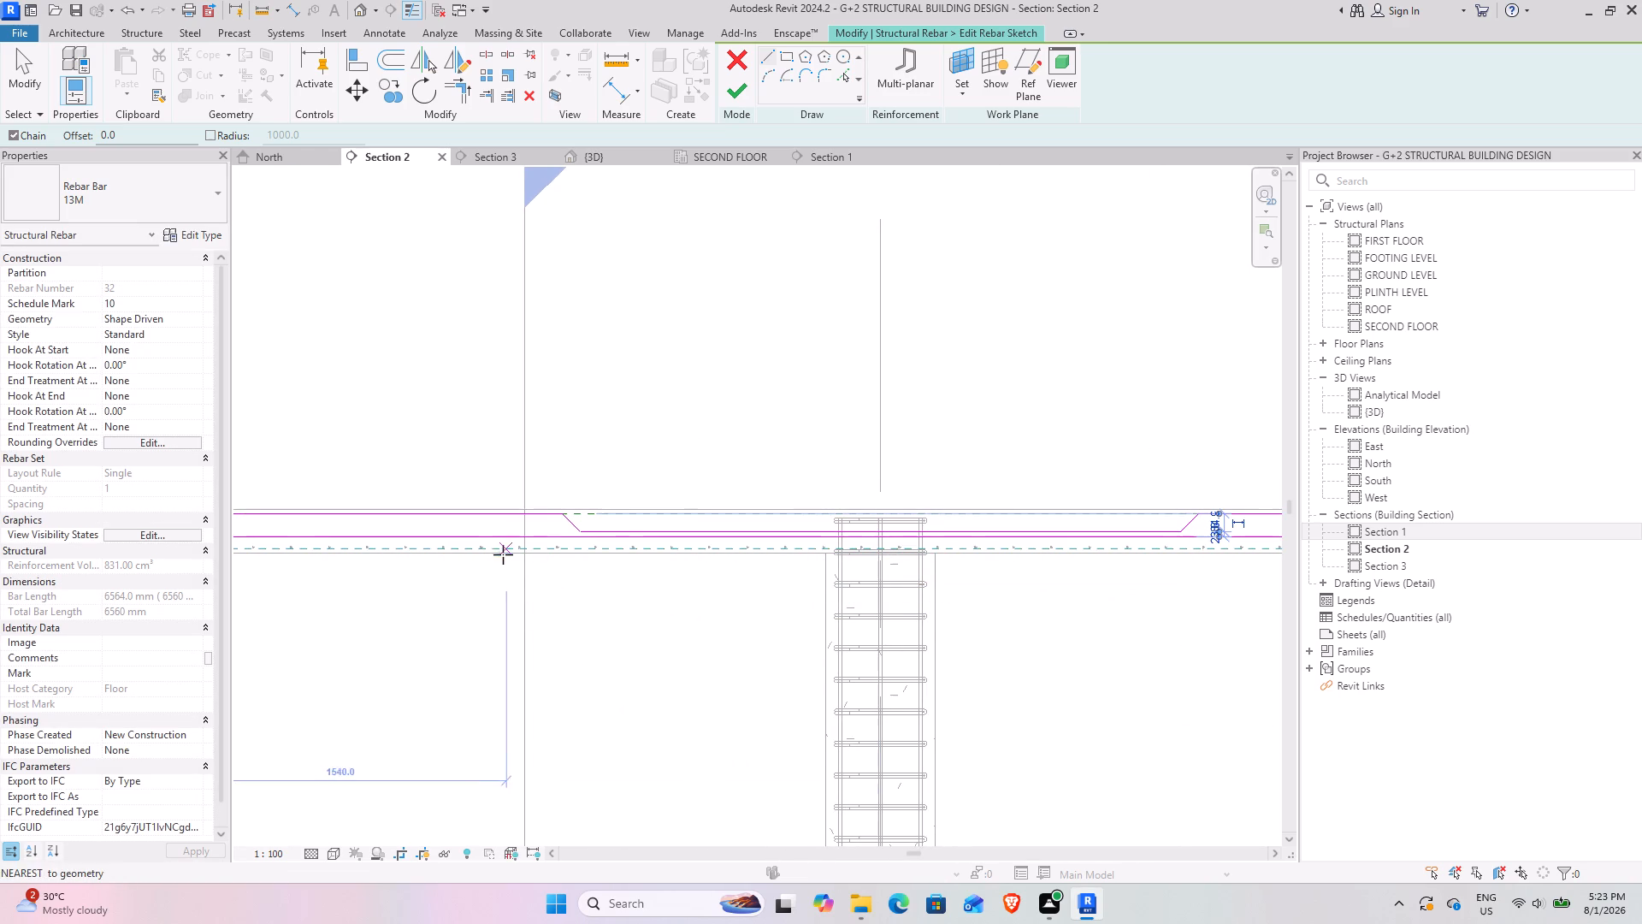
{"action": "scroll", "coordinate": [664, 484], "scroll_direction": "up", "scroll_amount": 1}
{"action": "left_click", "coordinate": [23, 67]}
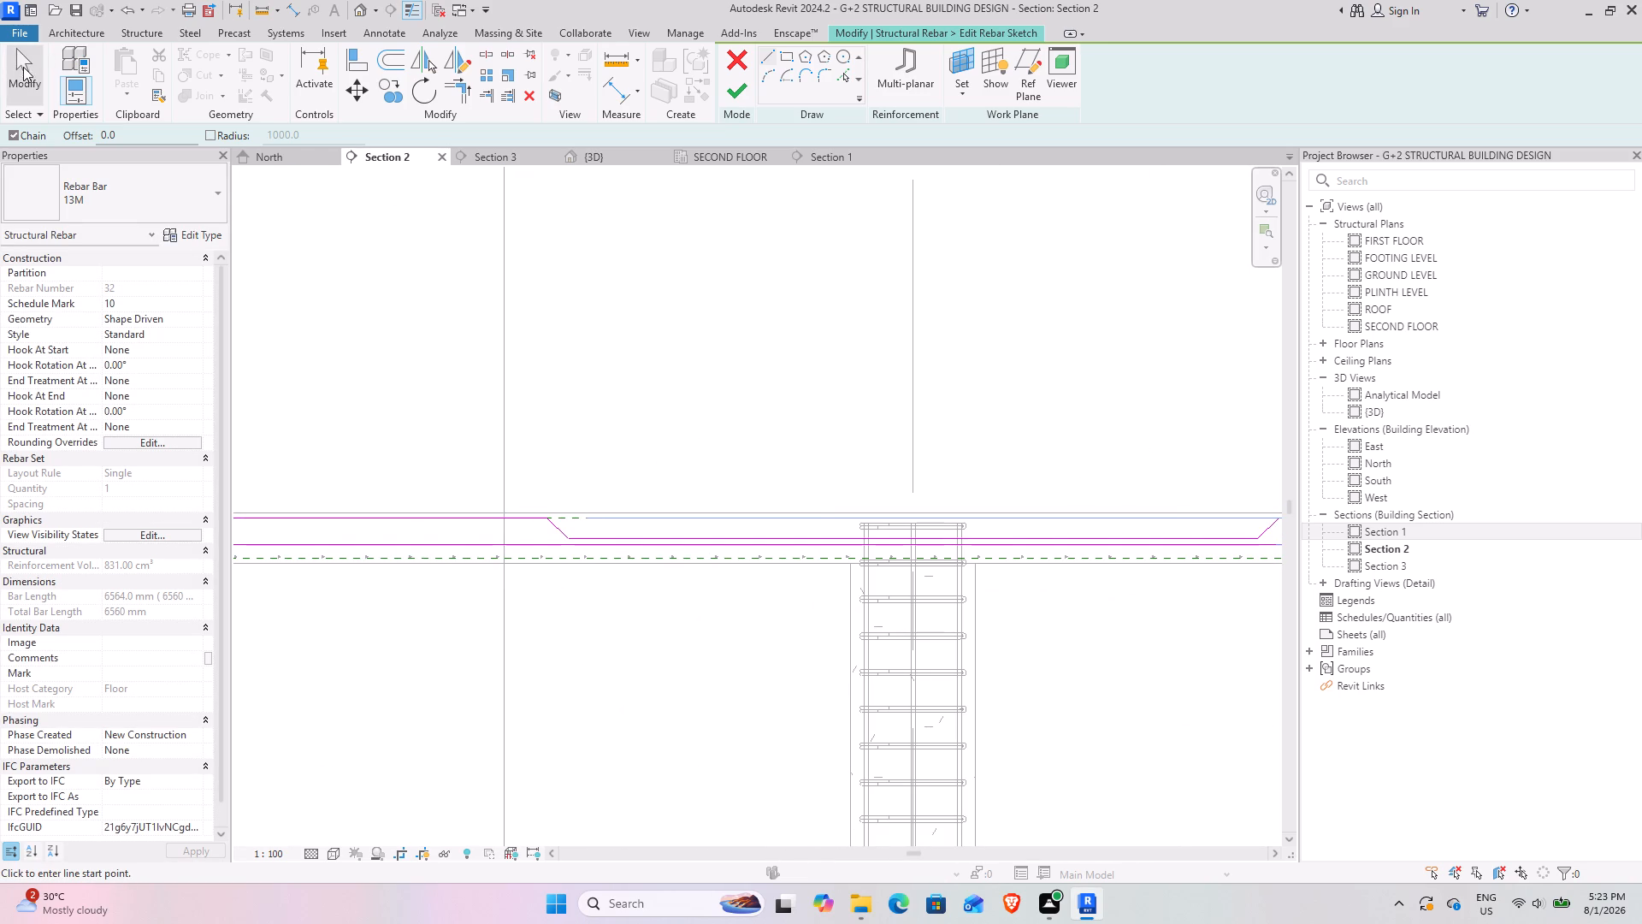
Delete the original straight line and finish the bent rebar sketch.
{"action": "left_click", "coordinate": [522, 548]}
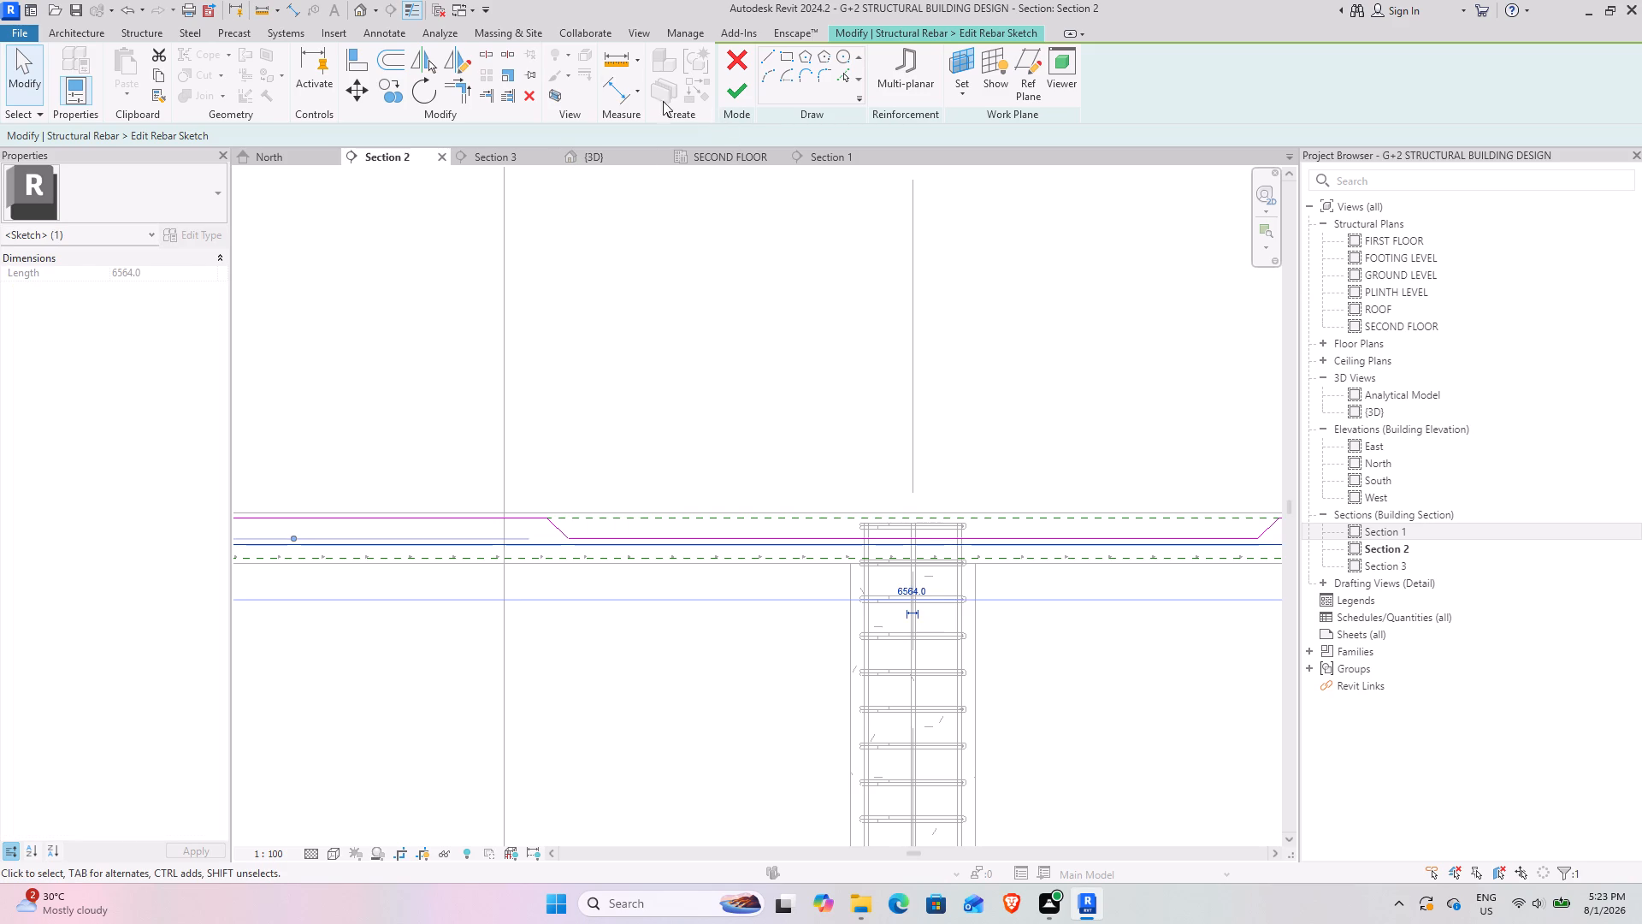
{"action": "left_click", "coordinate": [536, 103]}
{"action": "left_click", "coordinate": [735, 87]}
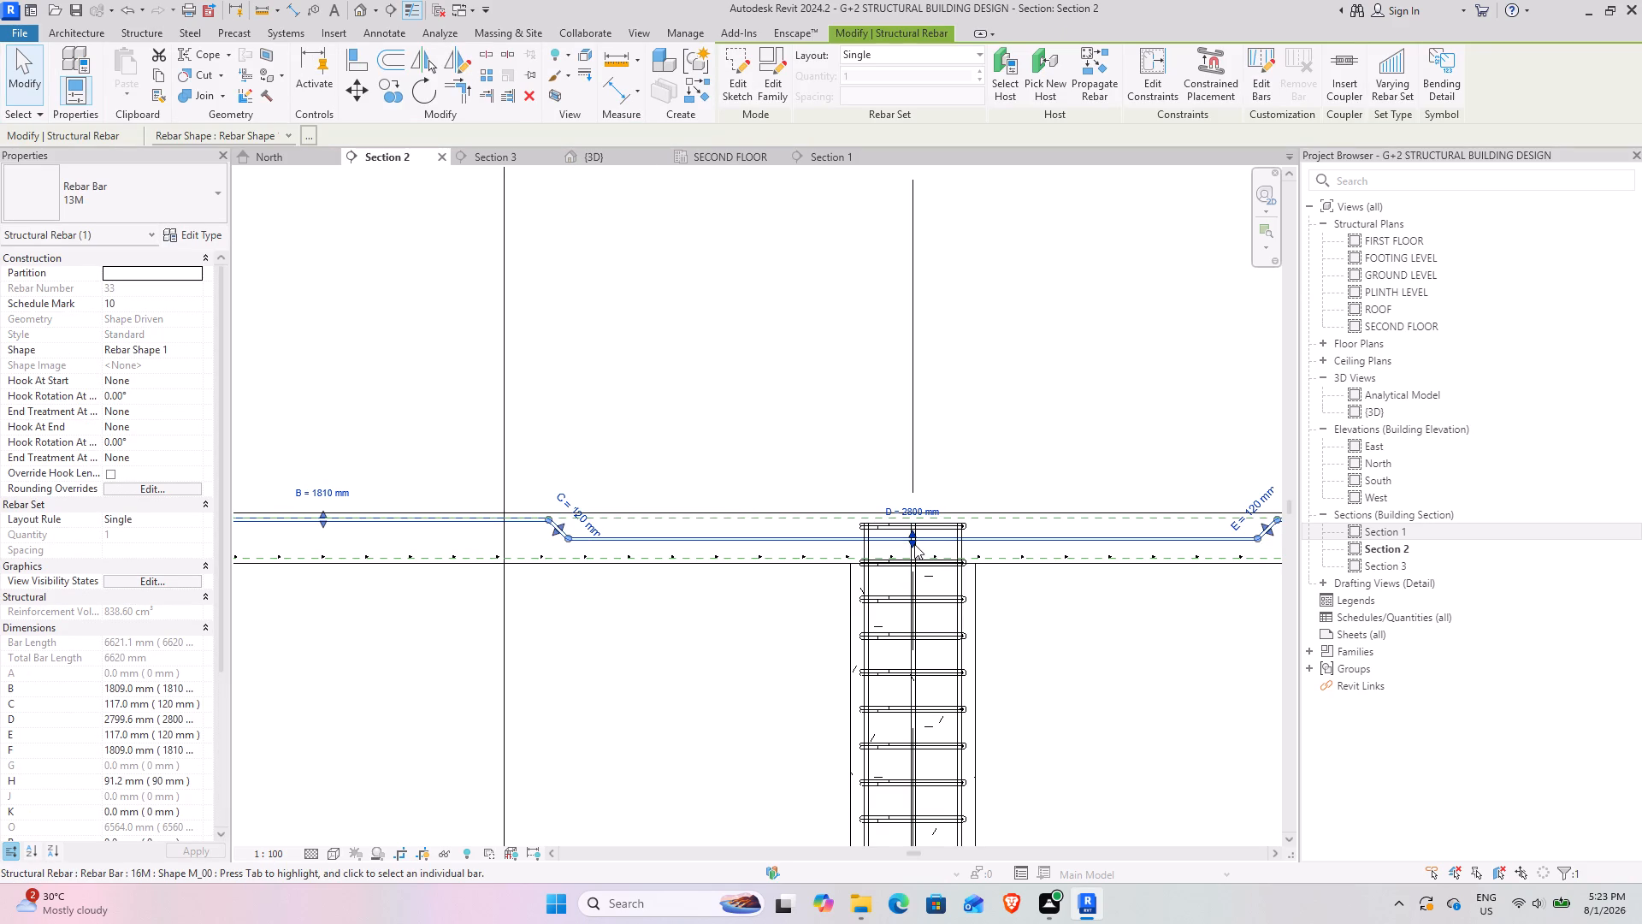
Lower the bent bar's middle segment to the slab's bottom cover, making that segment about 2660 mm long.
{"action": "left_click_drag", "start_coordinate": [913, 538], "coordinate": [917, 559]}
{"action": "scroll", "coordinate": [976, 537], "scroll_direction": "up", "scroll_amount": 8}
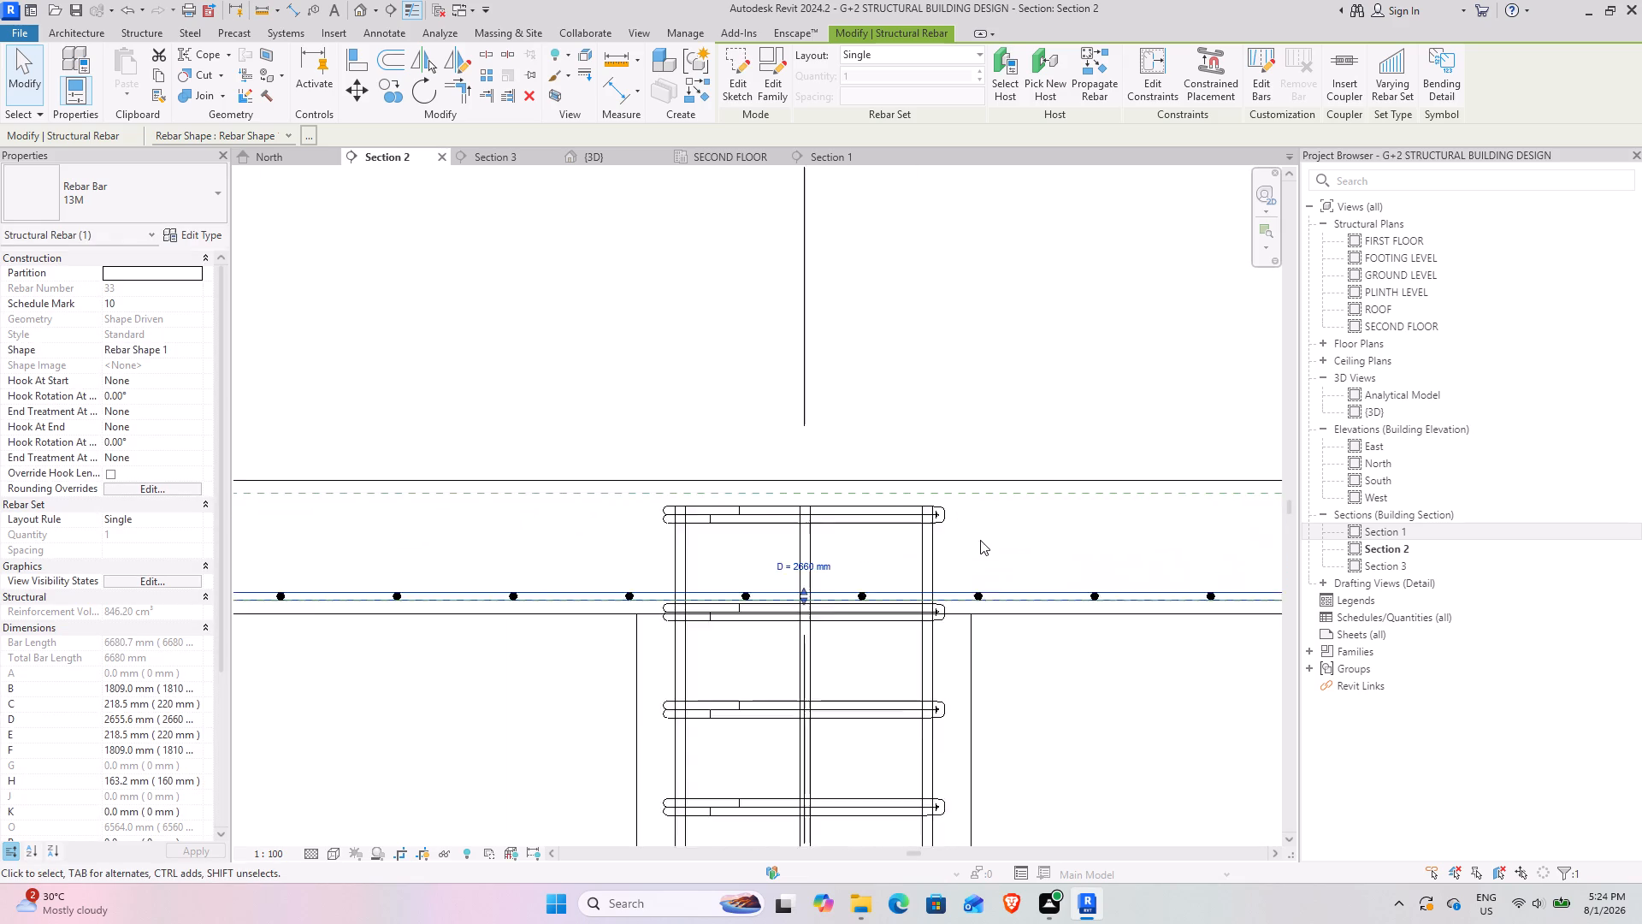
Set the bent bar's layout to Maximum Spacing with a spacing of 180 mm.
{"action": "left_click", "coordinate": [970, 55]}
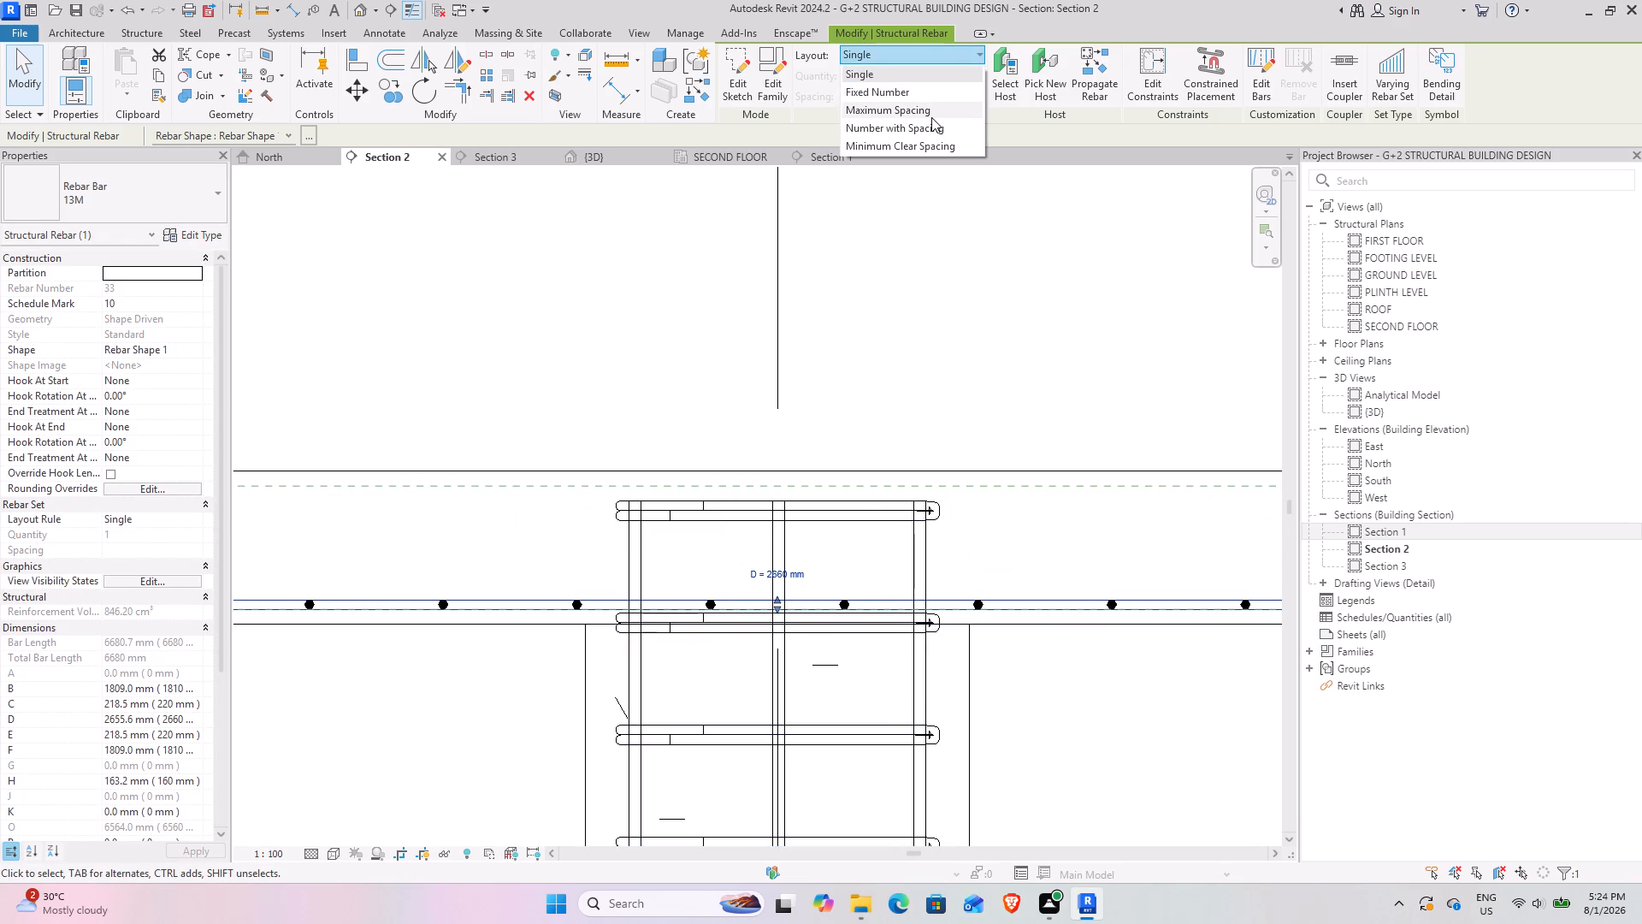
{"action": "left_click", "coordinate": [931, 117]}
{"action": "left_click", "coordinate": [929, 95]}
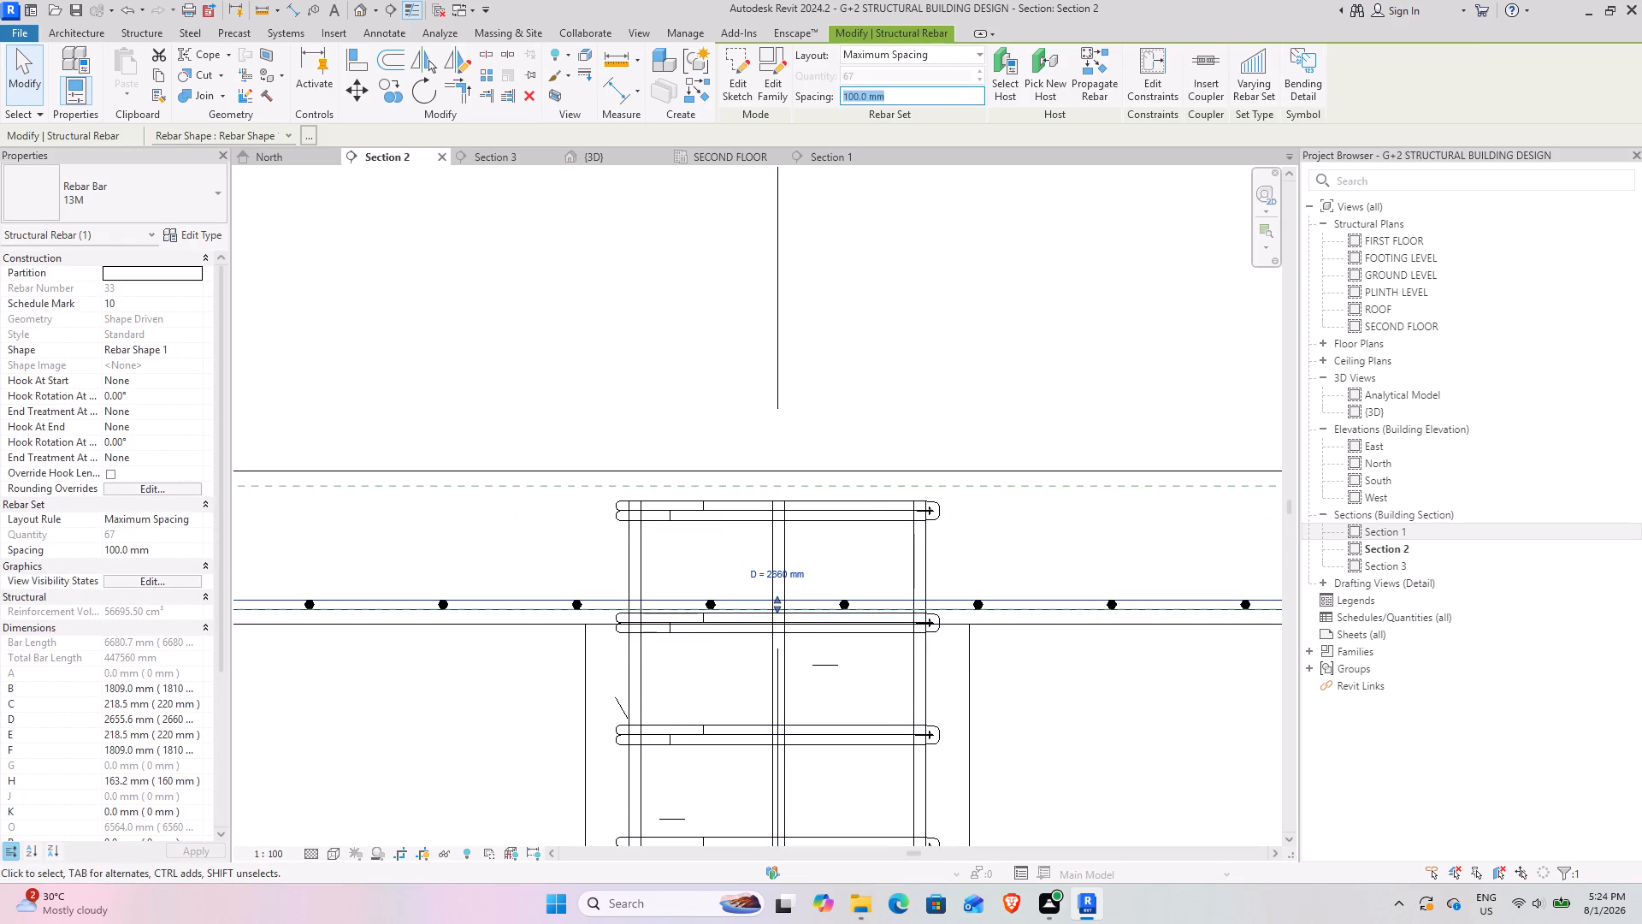
{"action": "key", "text": "1"}
{"action": "type", "text": "80"}
{"action": "key", "text": "Return"}
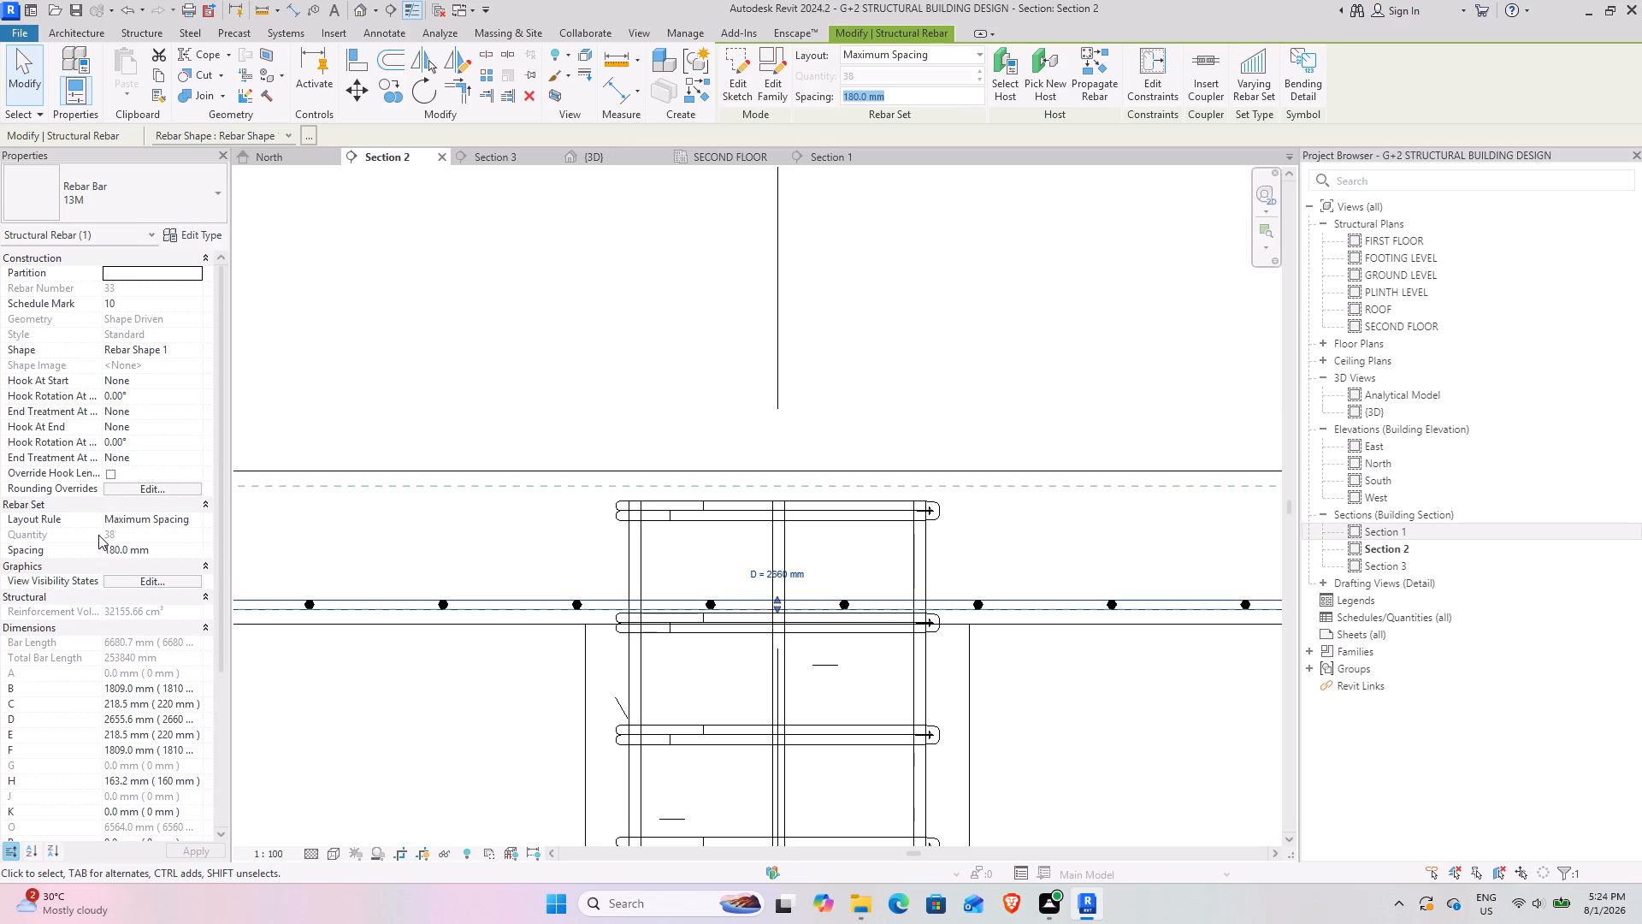
Set the bent bar set to show unobscured in the {3D} view.
{"action": "left_click", "coordinate": [154, 582]}
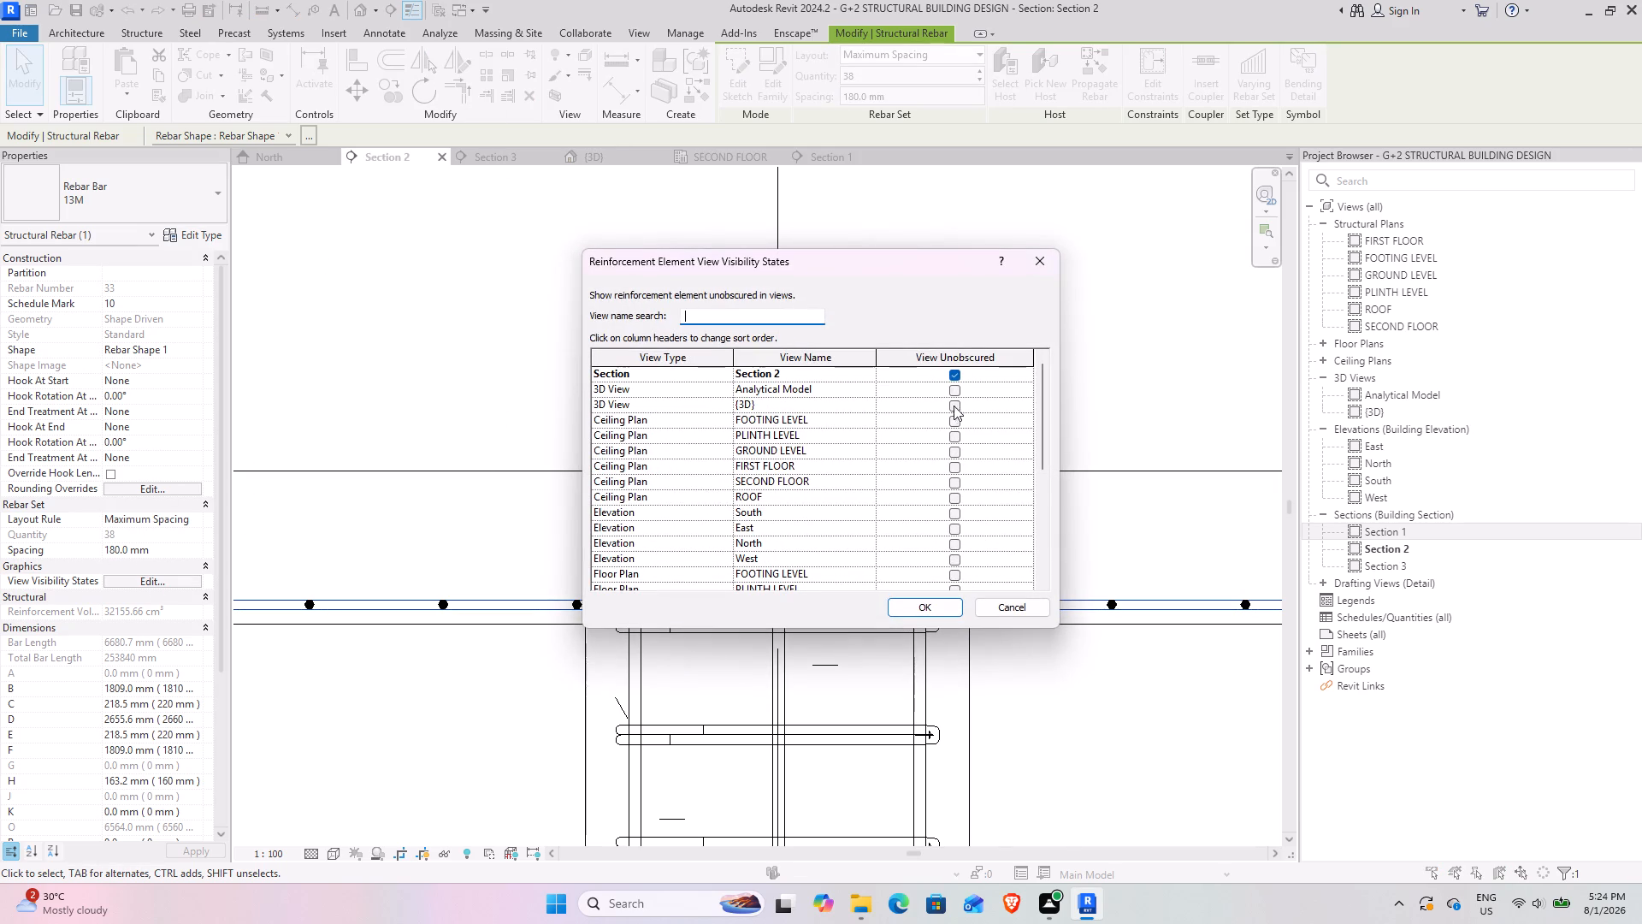
{"action": "left_click", "coordinate": [956, 405]}
{"action": "left_click", "coordinate": [941, 605]}
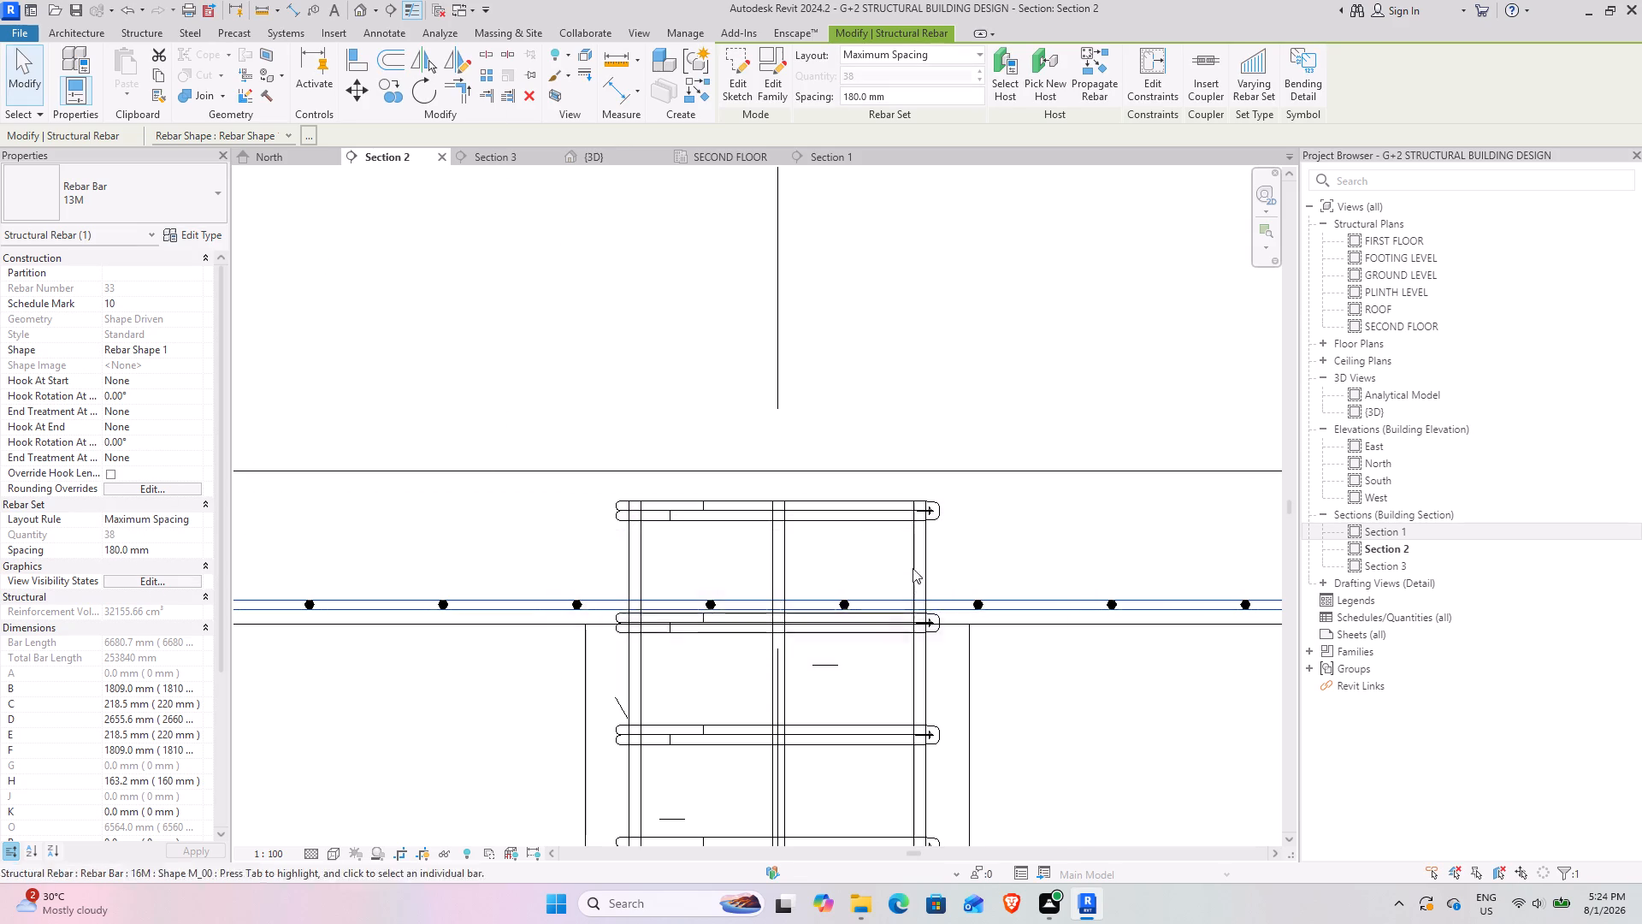
Examine the bent bar set along its length in Section 2 and across the slab in the {3D} view.
{"action": "scroll", "coordinate": [680, 384], "scroll_direction": "down", "scroll_amount": 8}
{"action": "middle_click_drag", "start_coordinate": [835, 322], "coordinate": [788, 445]}
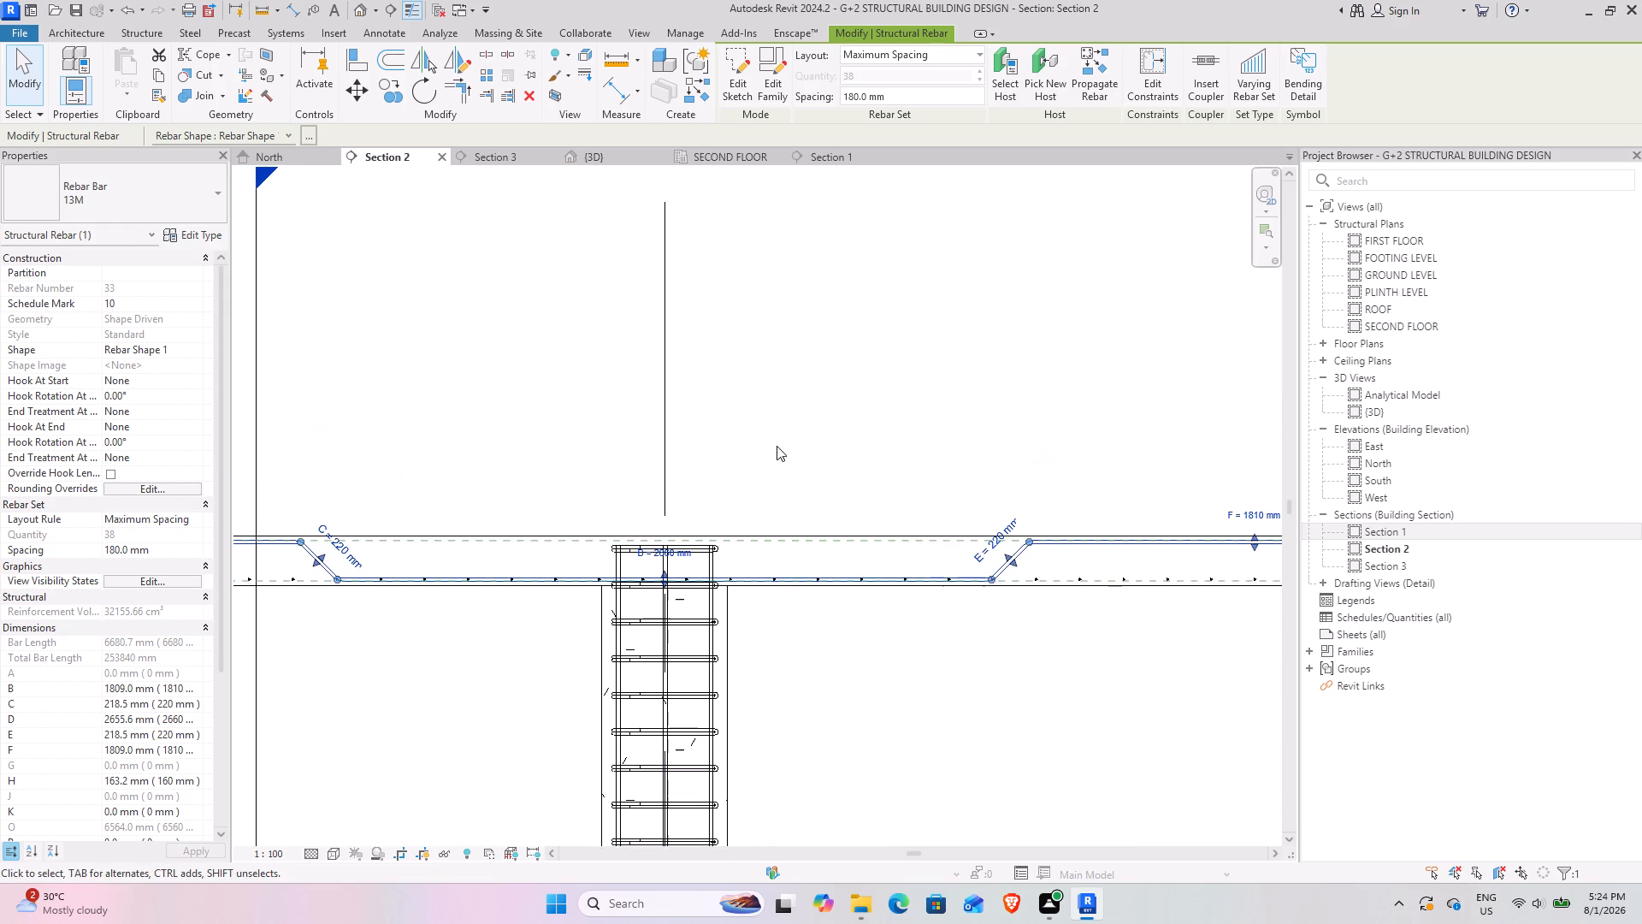
{"action": "scroll", "coordinate": [759, 438], "scroll_direction": "down", "scroll_amount": 4}
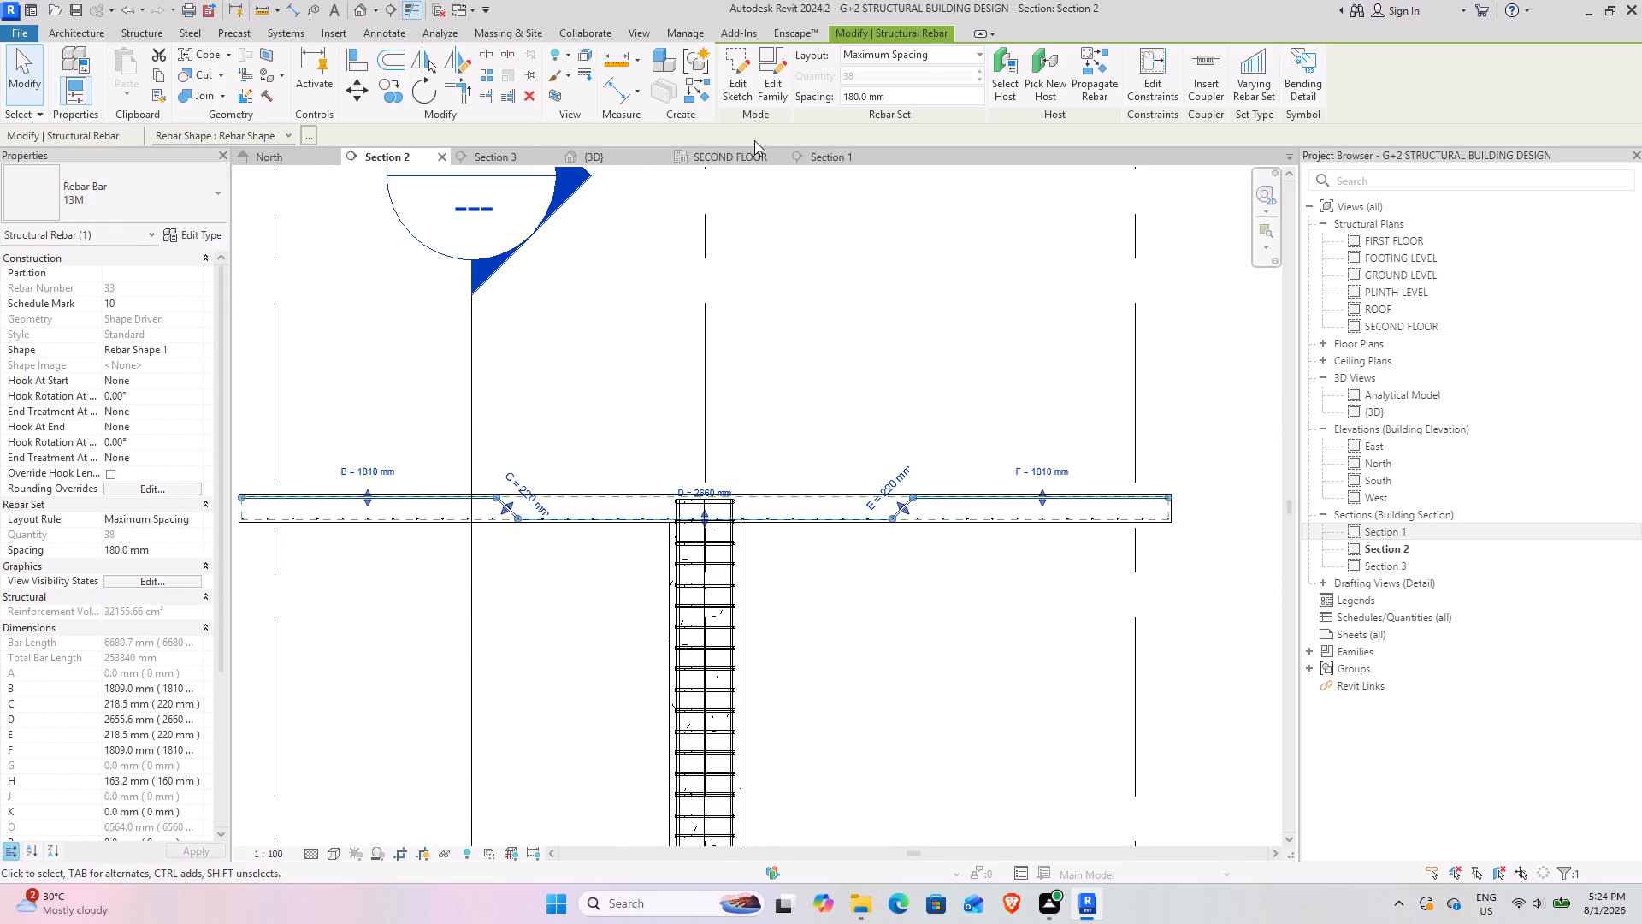
{"action": "left_click", "coordinate": [599, 162]}
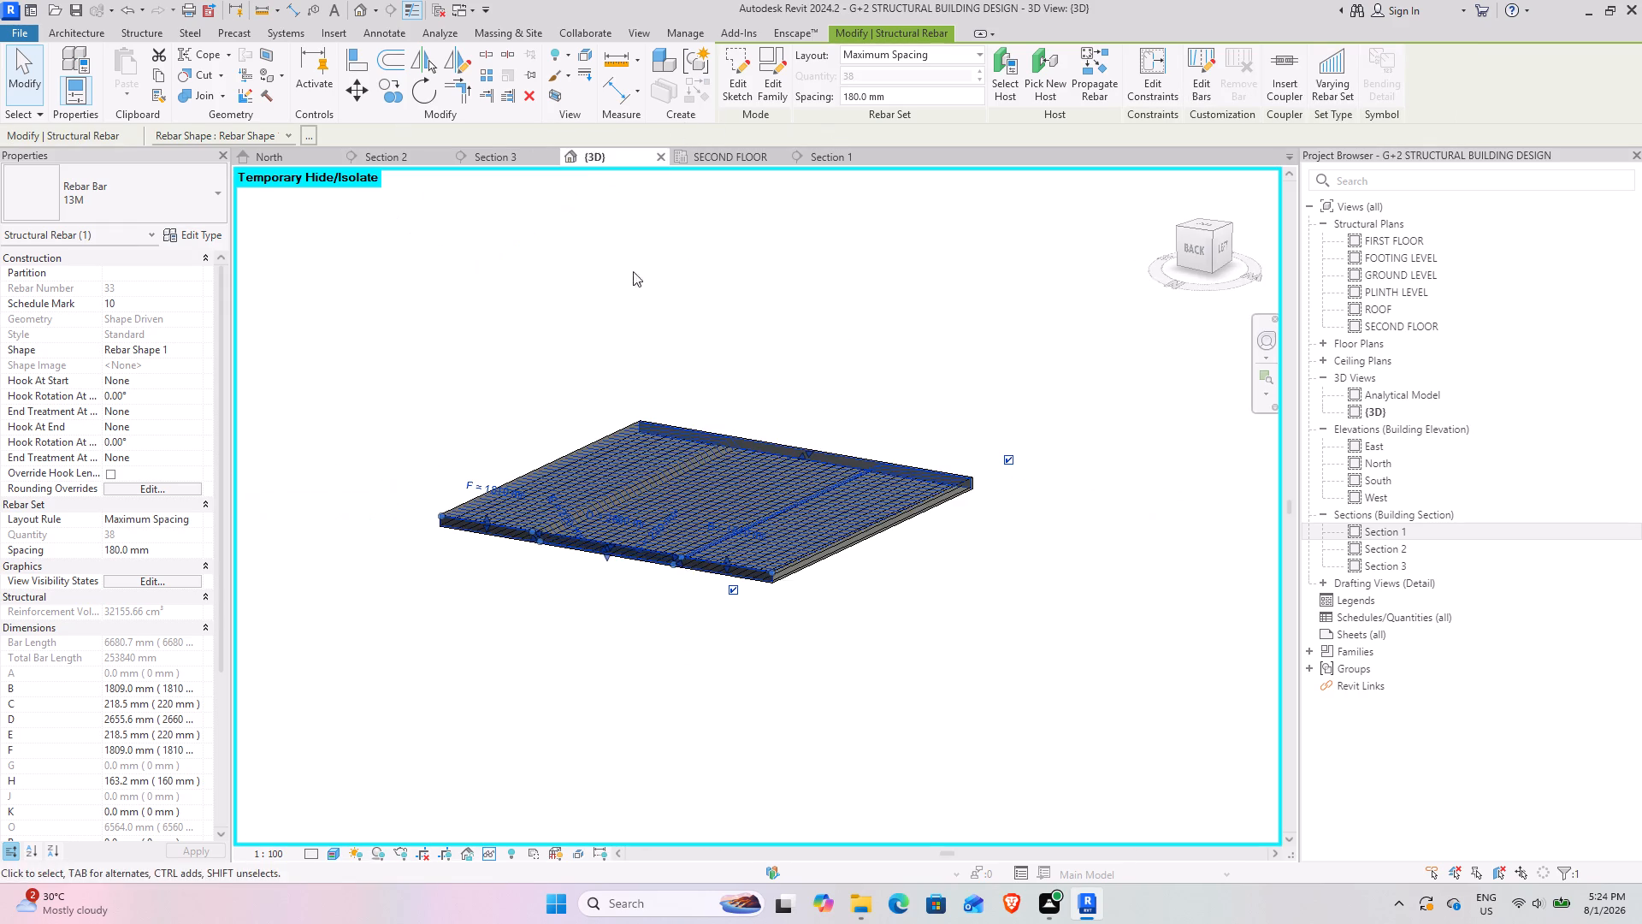
{"action": "middle_click_drag", "start_coordinate": [743, 557], "coordinate": [799, 582], "text": "shift"}
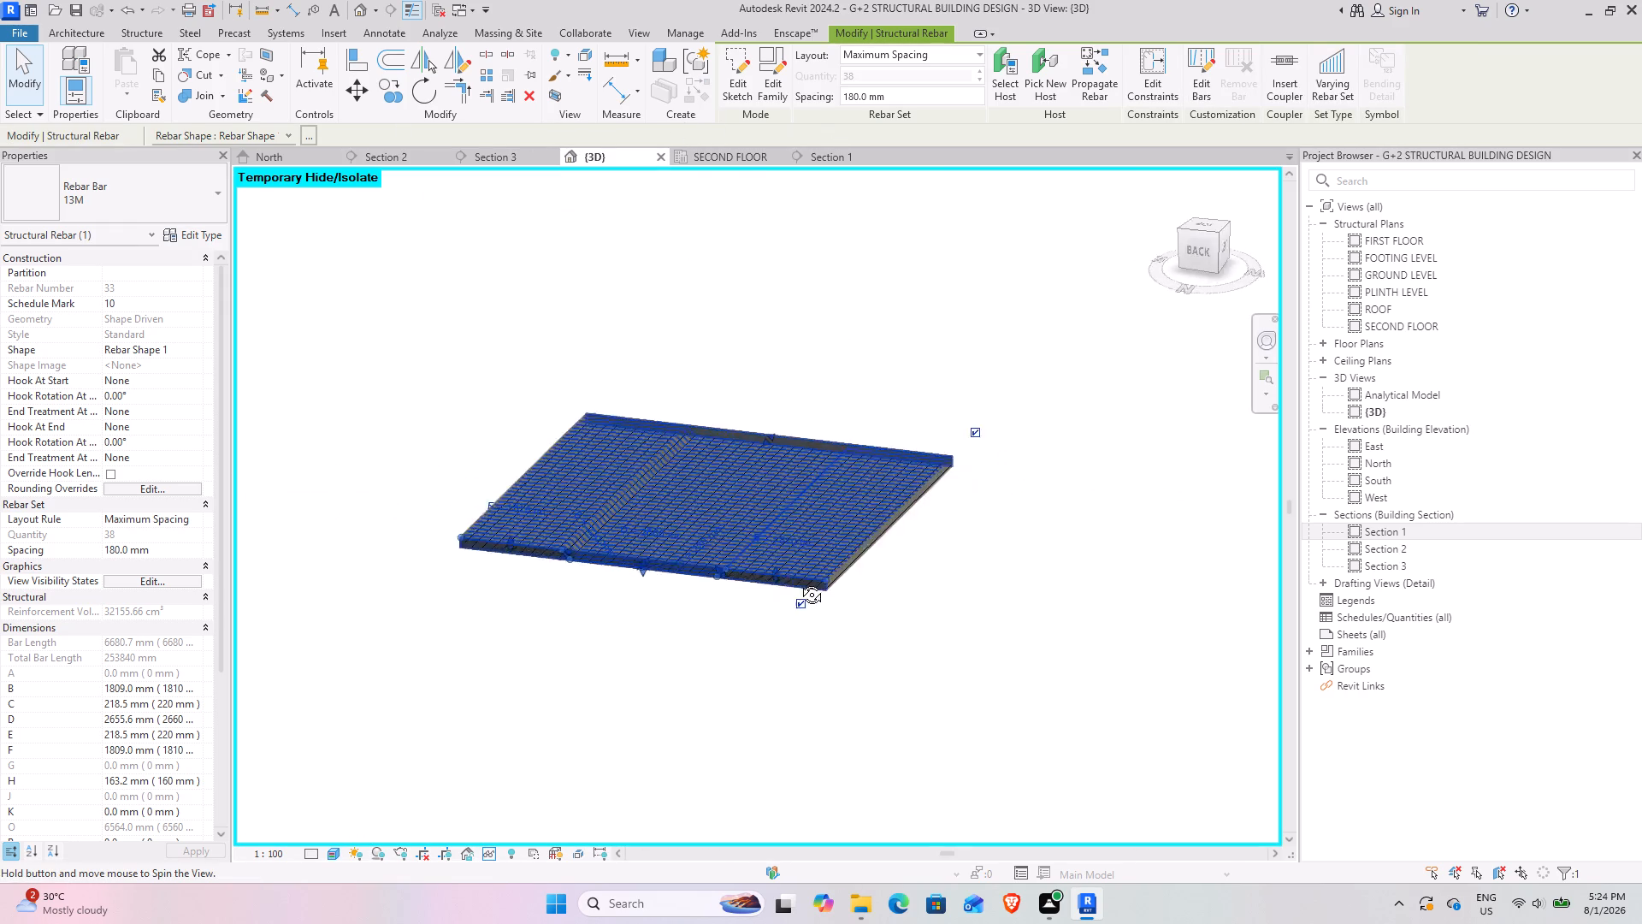
{"action": "middle_click_drag", "start_coordinate": [799, 582], "coordinate": [897, 708], "text": "shift"}
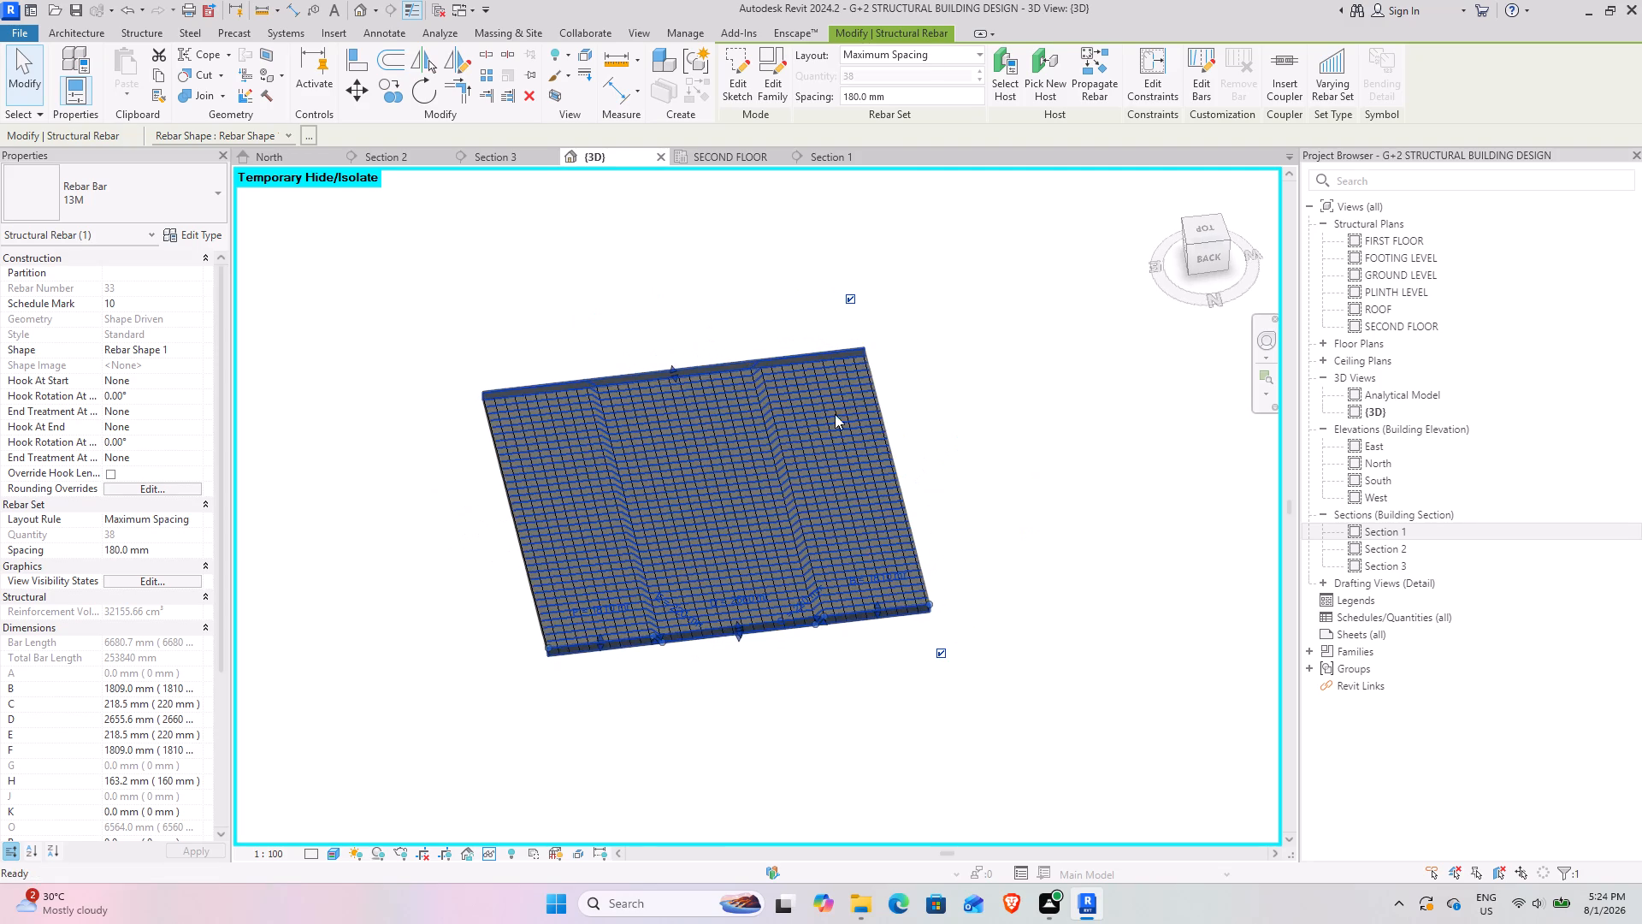
In Section 3, place a straight 13M bar of shape M_00 lengthwise in the second floor slab, parallel to the work plane.
{"action": "left_click", "coordinate": [514, 158]}
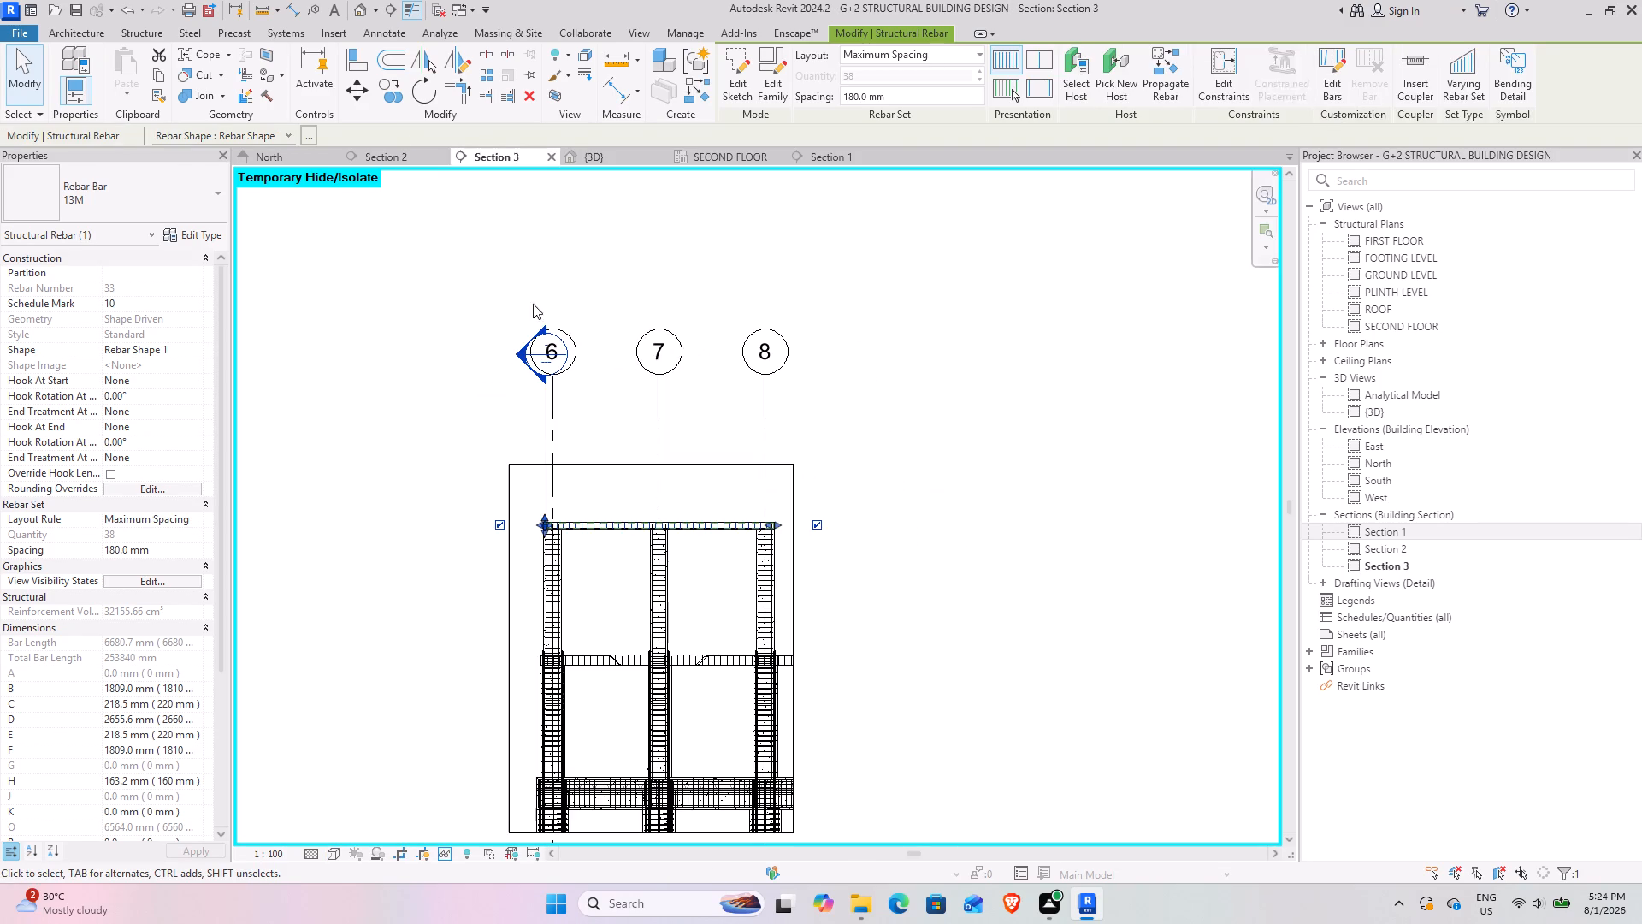
{"action": "left_click", "coordinate": [1084, 552]}
{"action": "middle_click_drag", "start_coordinate": [688, 638], "coordinate": [641, 514]}
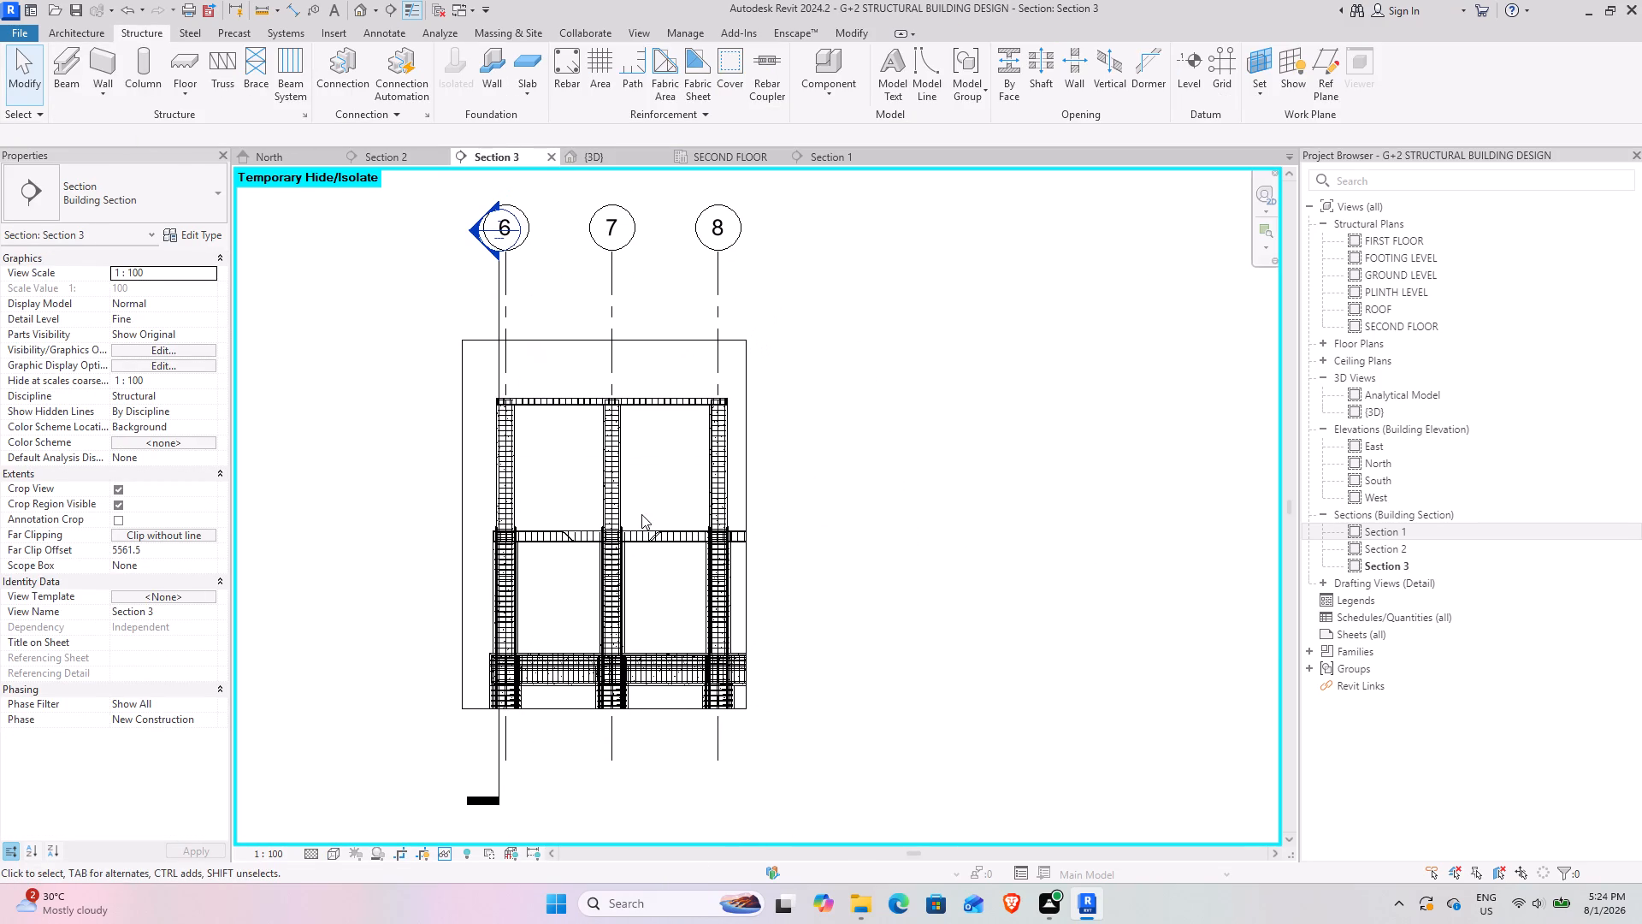
{"action": "scroll", "coordinate": [591, 329], "scroll_direction": "up", "scroll_amount": 9}
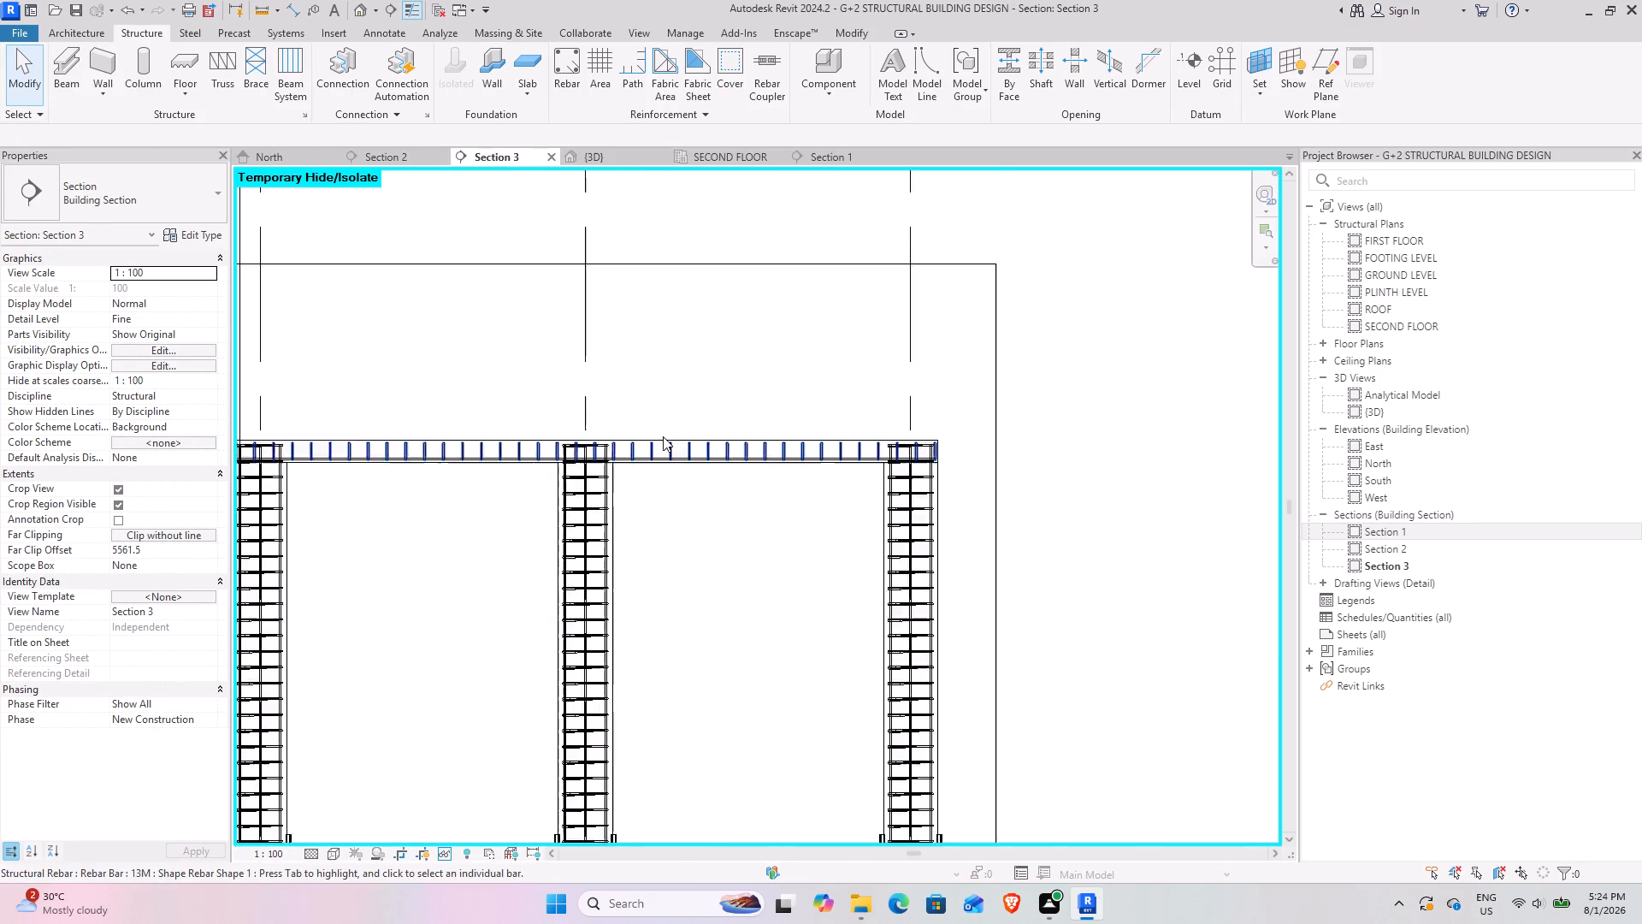
{"action": "scroll", "coordinate": [663, 436], "scroll_direction": "up", "scroll_amount": 1}
{"action": "middle_click_drag", "start_coordinate": [652, 441], "coordinate": [828, 453]}
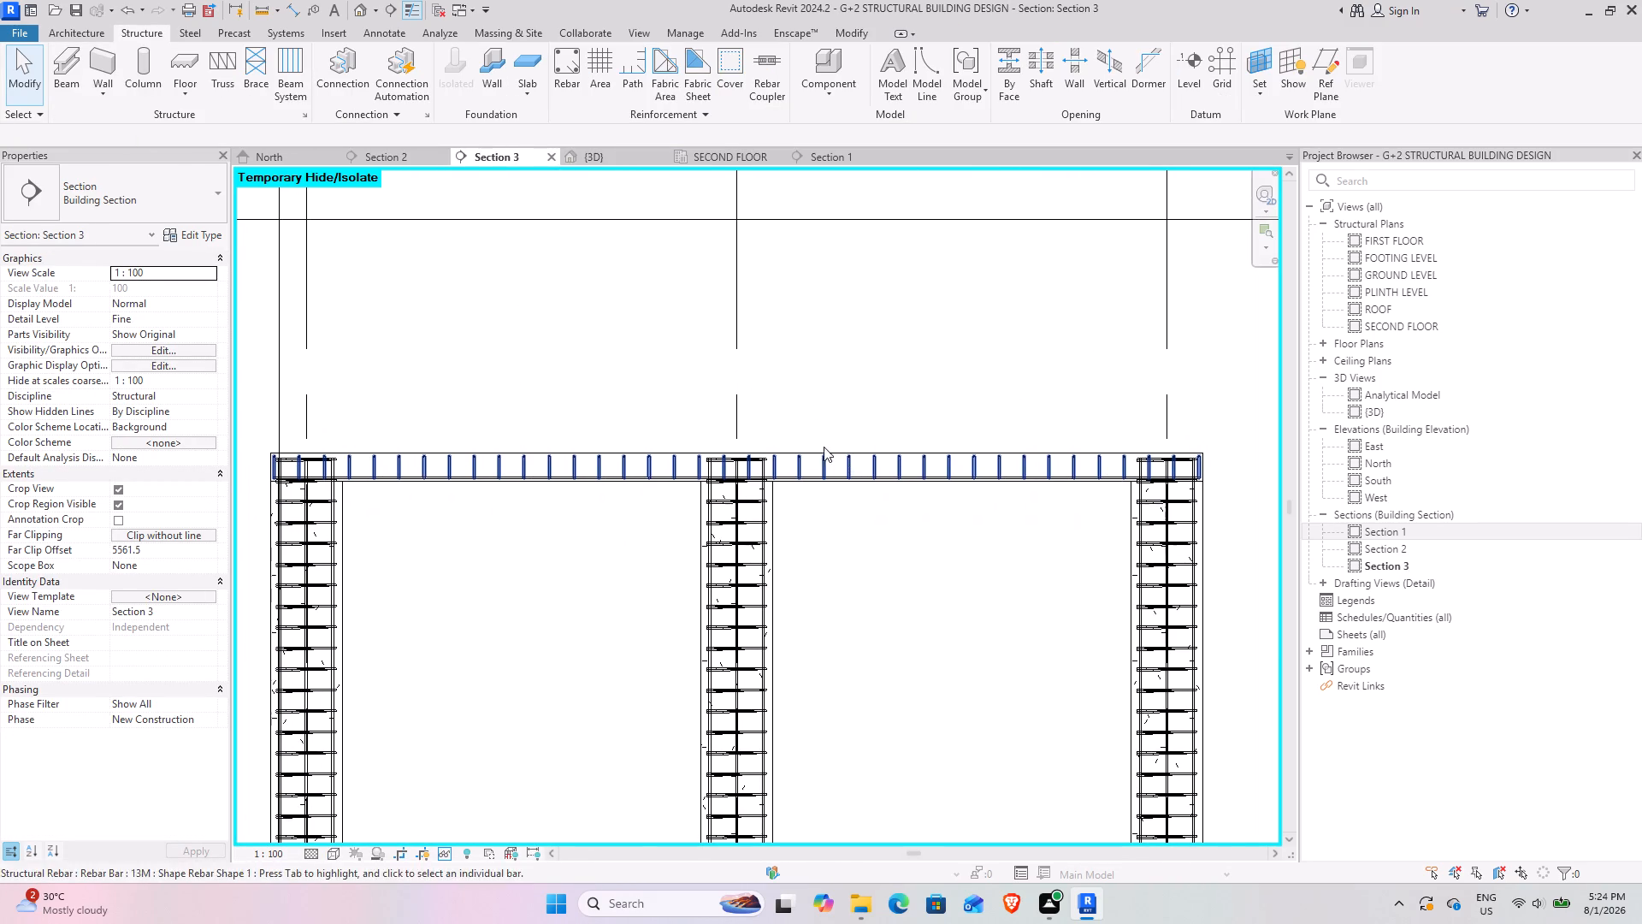
{"action": "left_click", "coordinate": [559, 68]}
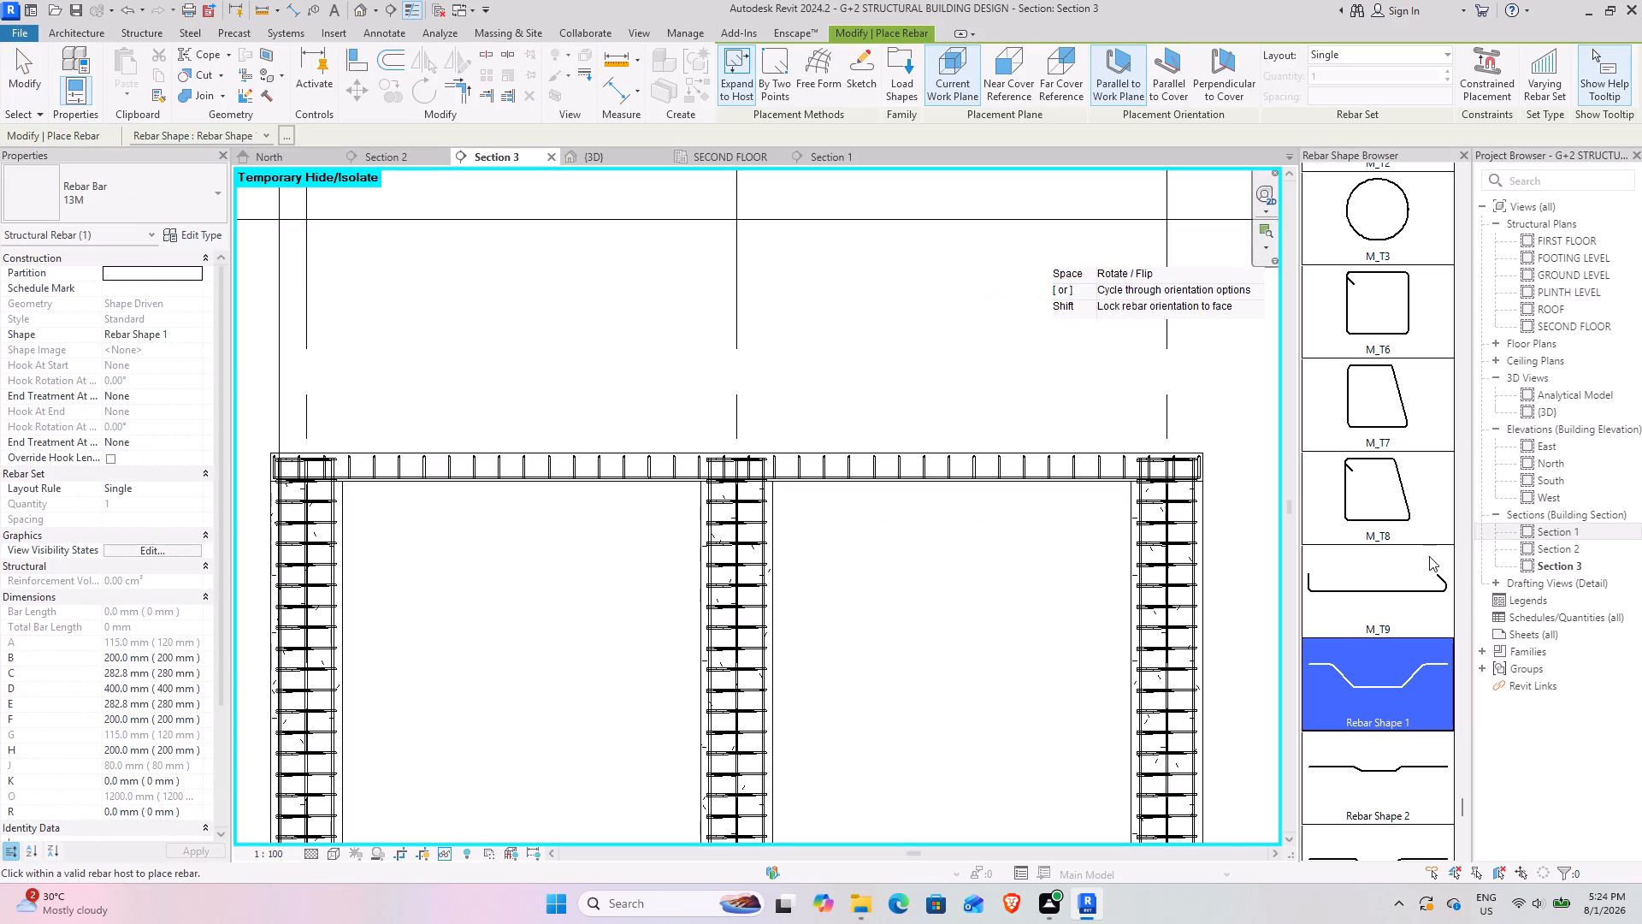
{"action": "left_click_drag", "start_coordinate": [1463, 805], "coordinate": [1372, 431]}
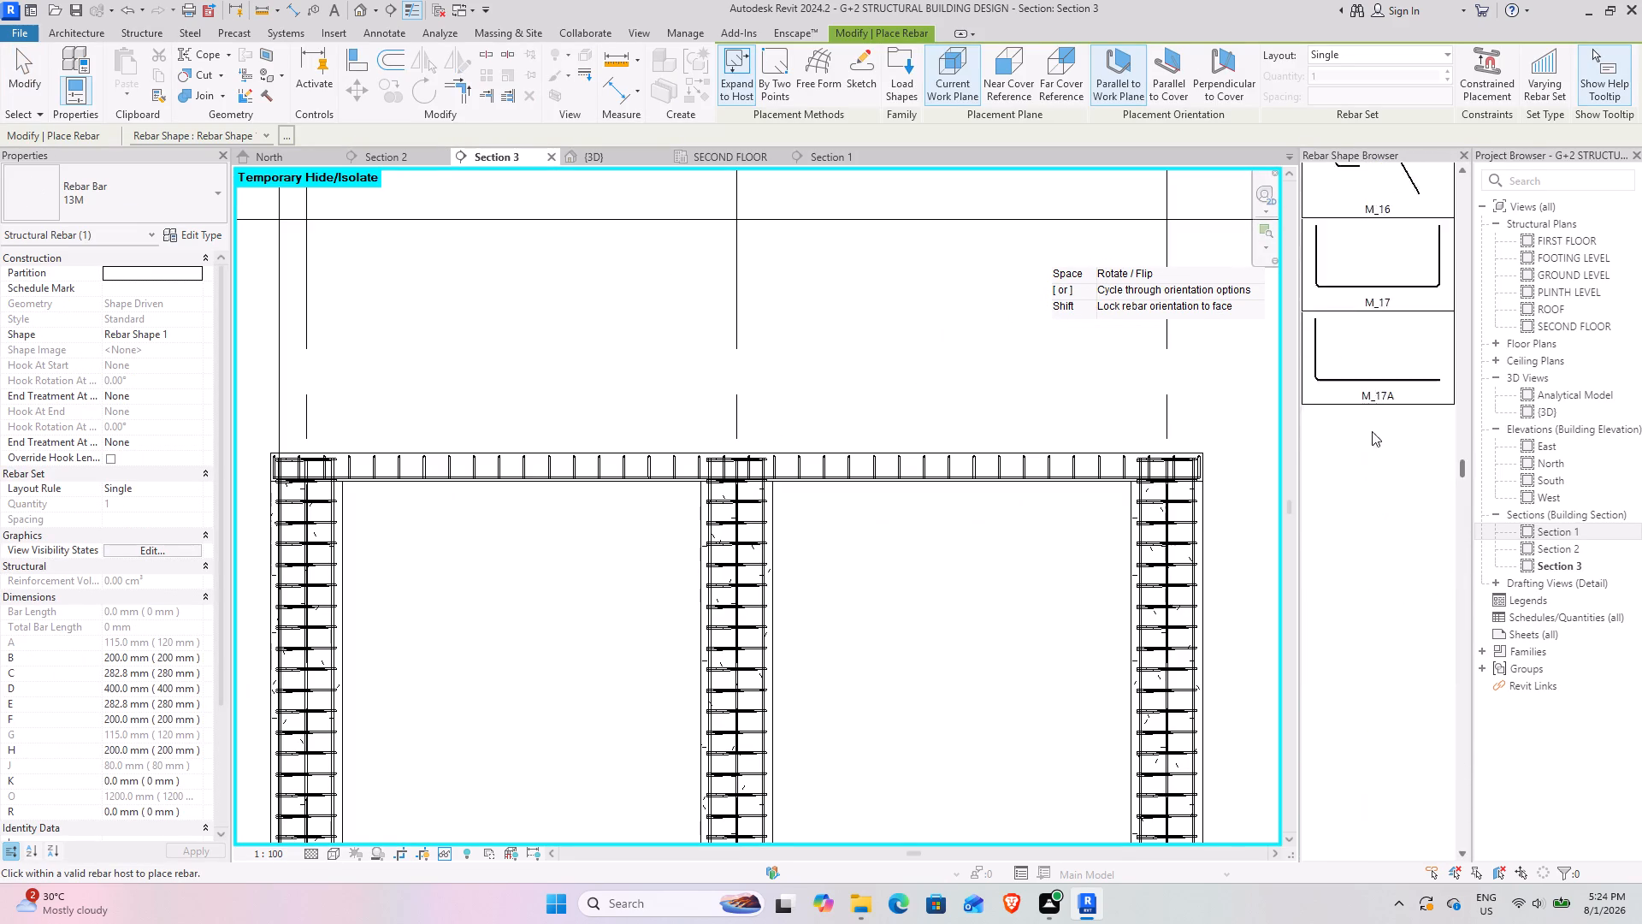
{"action": "left_click_drag", "start_coordinate": [1372, 431], "coordinate": [1409, 163]}
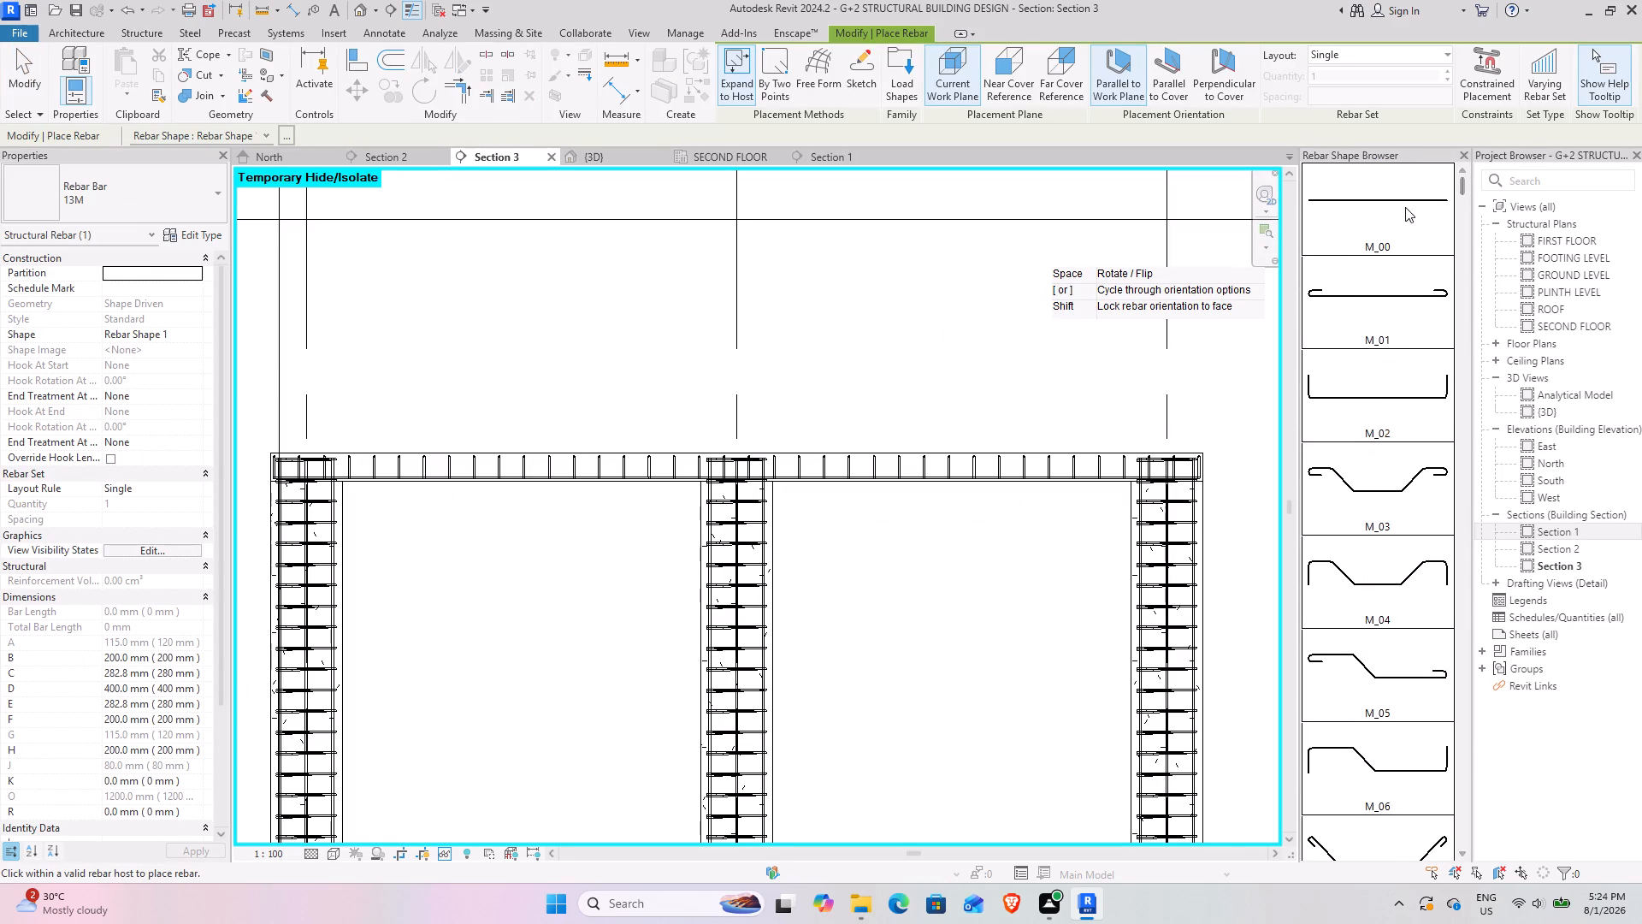
{"action": "left_click", "coordinate": [1405, 207]}
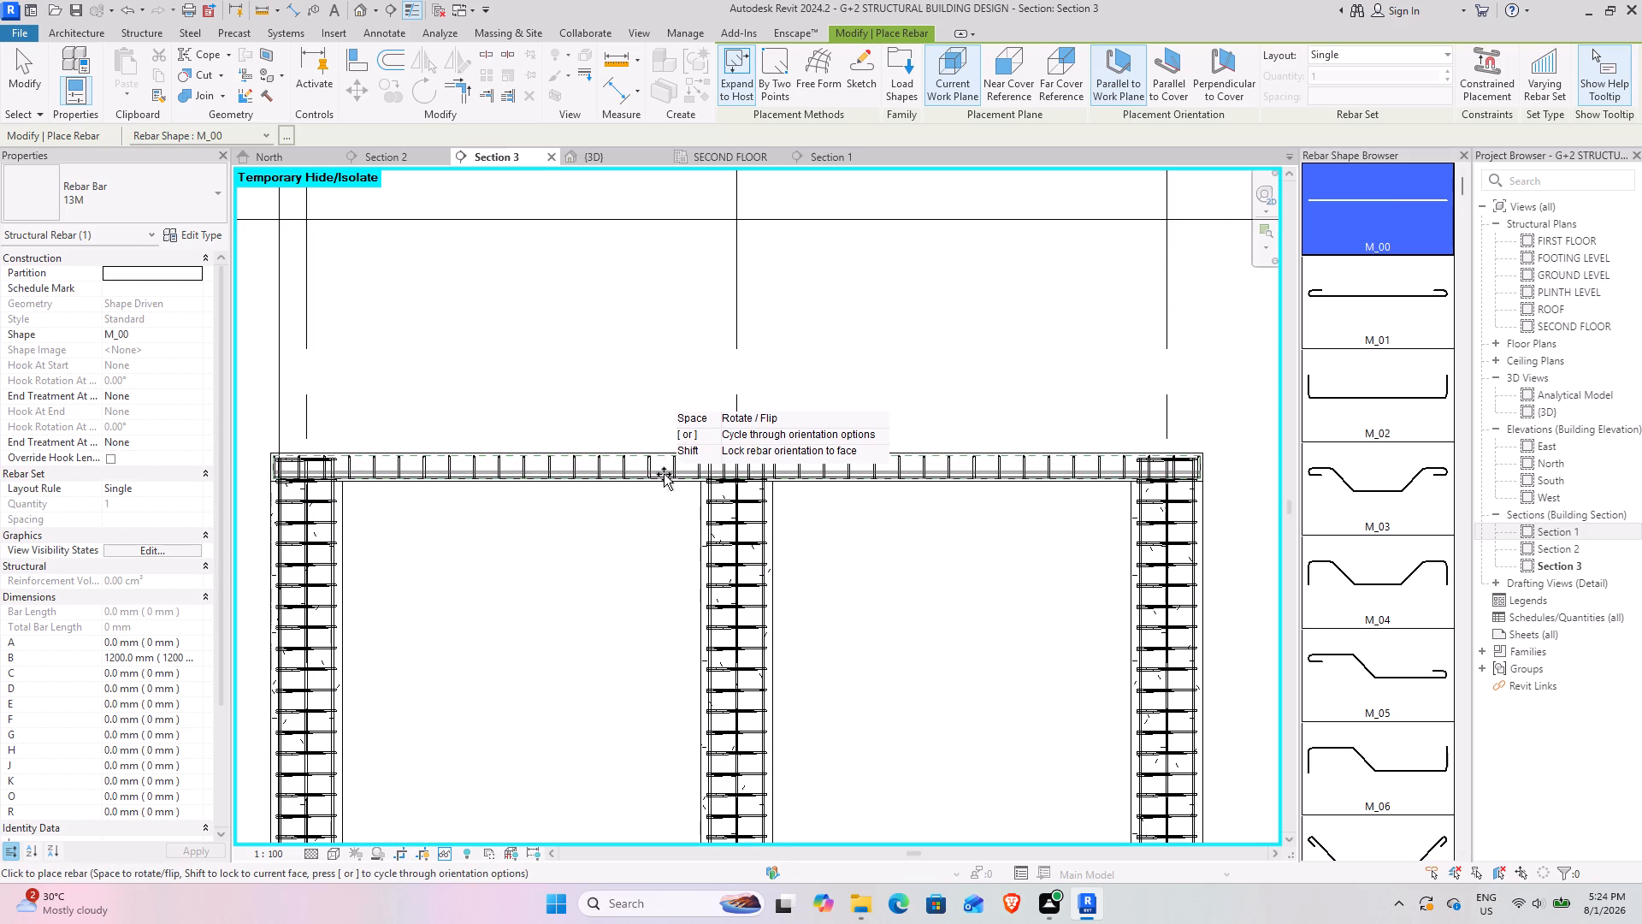
{"action": "left_click", "coordinate": [664, 466]}
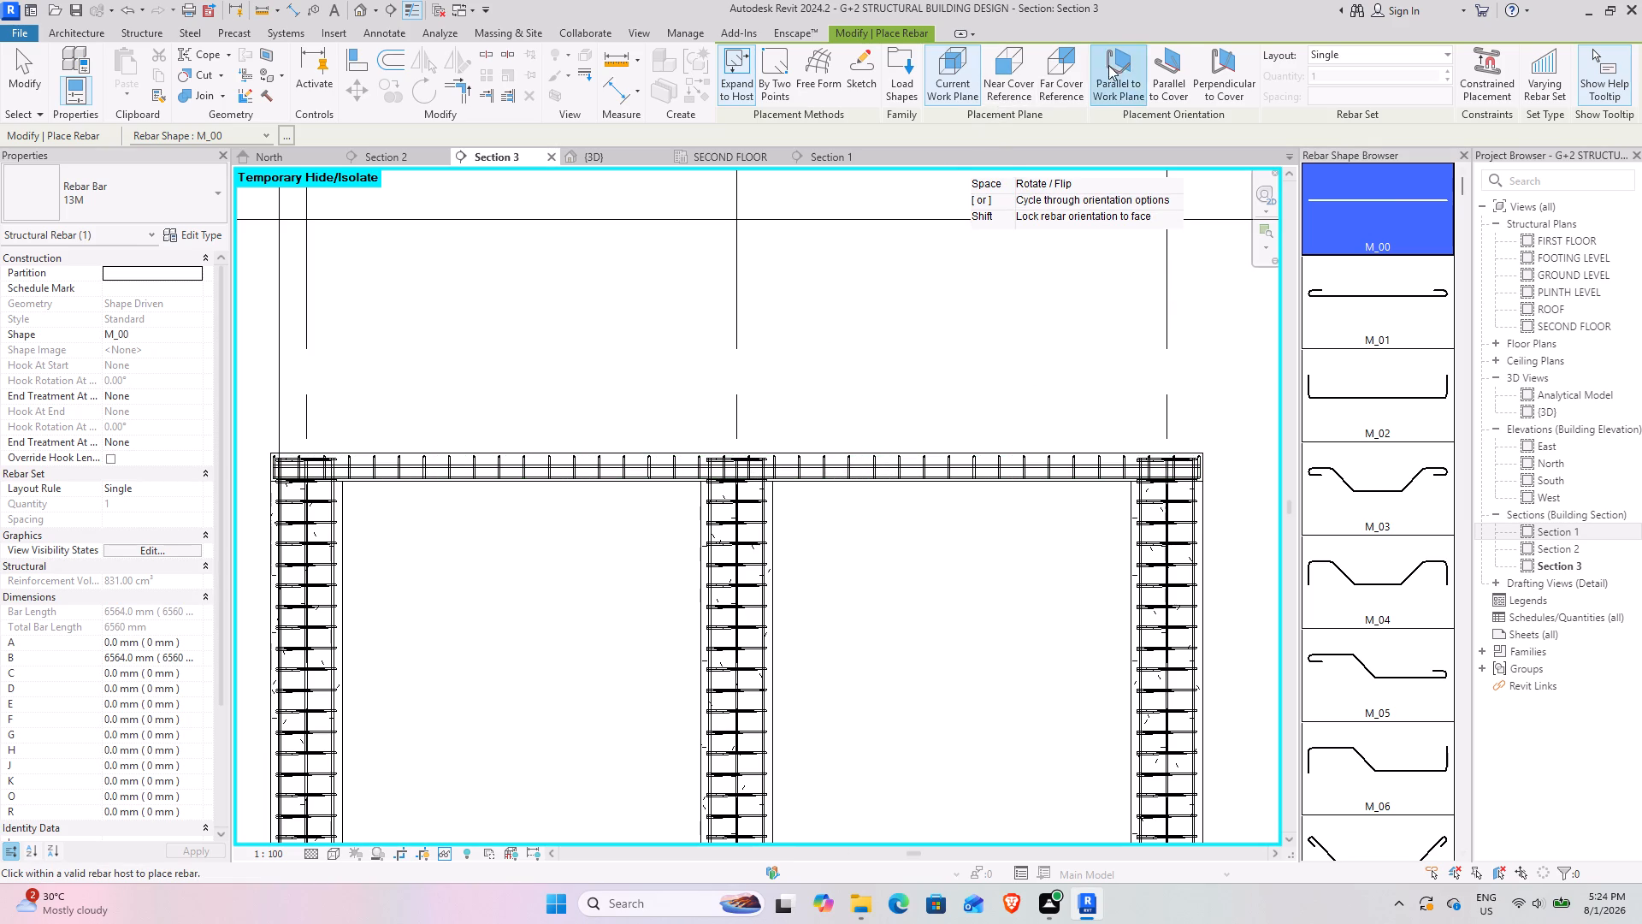
Place a second straight 13M bar of shape M_00 at the slab's bottom cover, oriented perpendicular to cover.
{"action": "left_click", "coordinate": [1217, 73]}
{"action": "scroll", "coordinate": [493, 473], "scroll_direction": "up", "scroll_amount": 11}
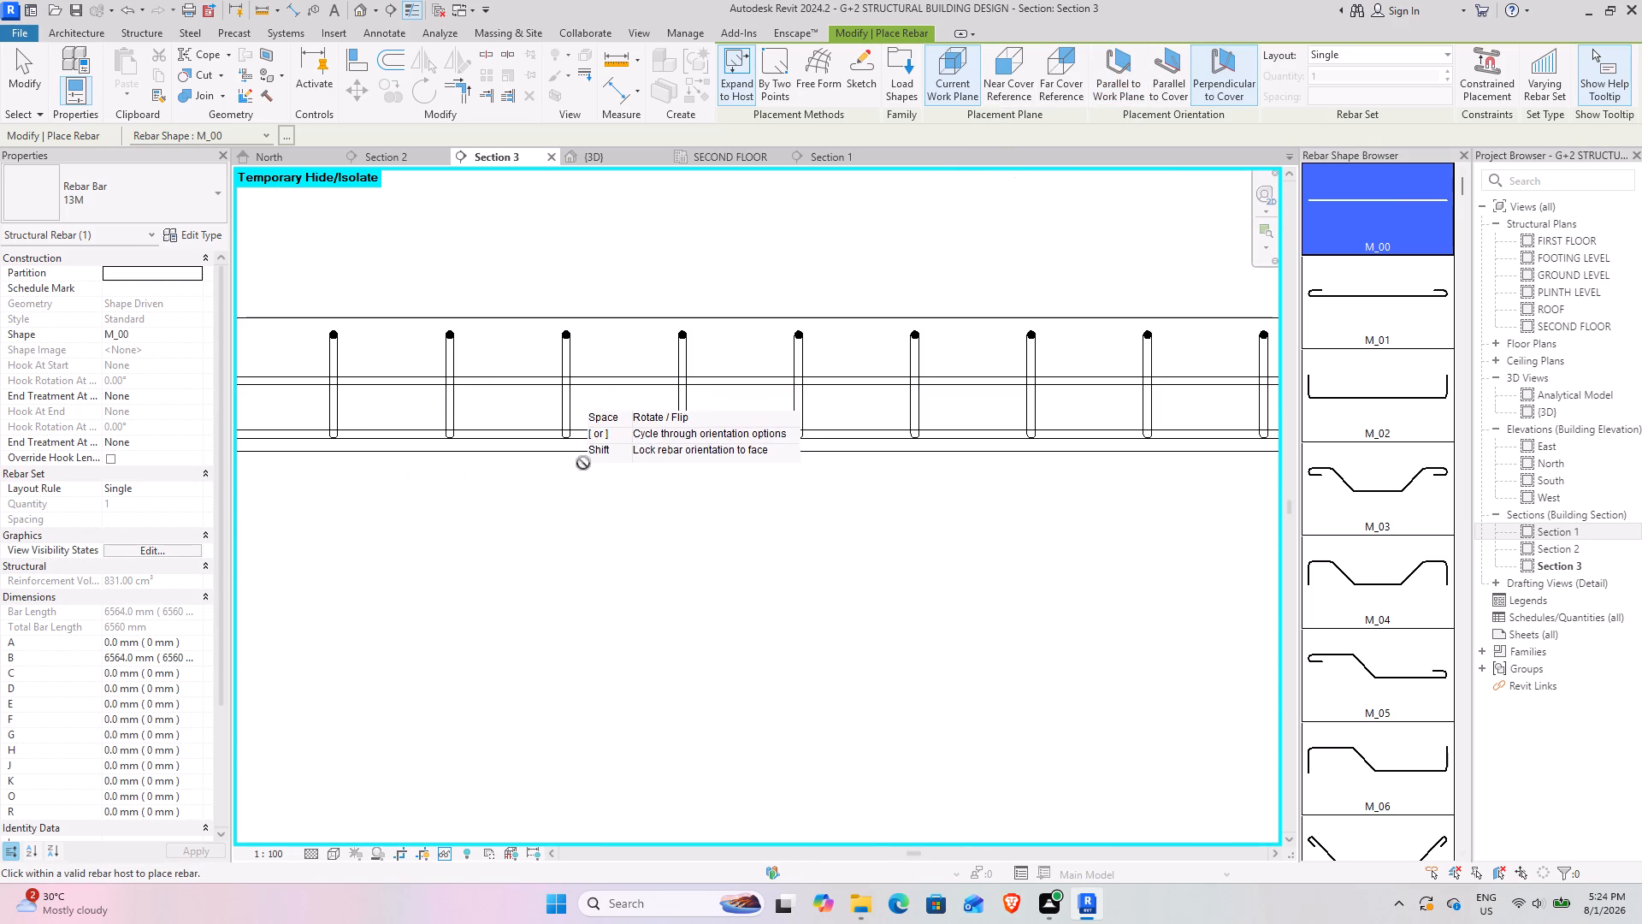
{"action": "left_click", "coordinate": [602, 438]}
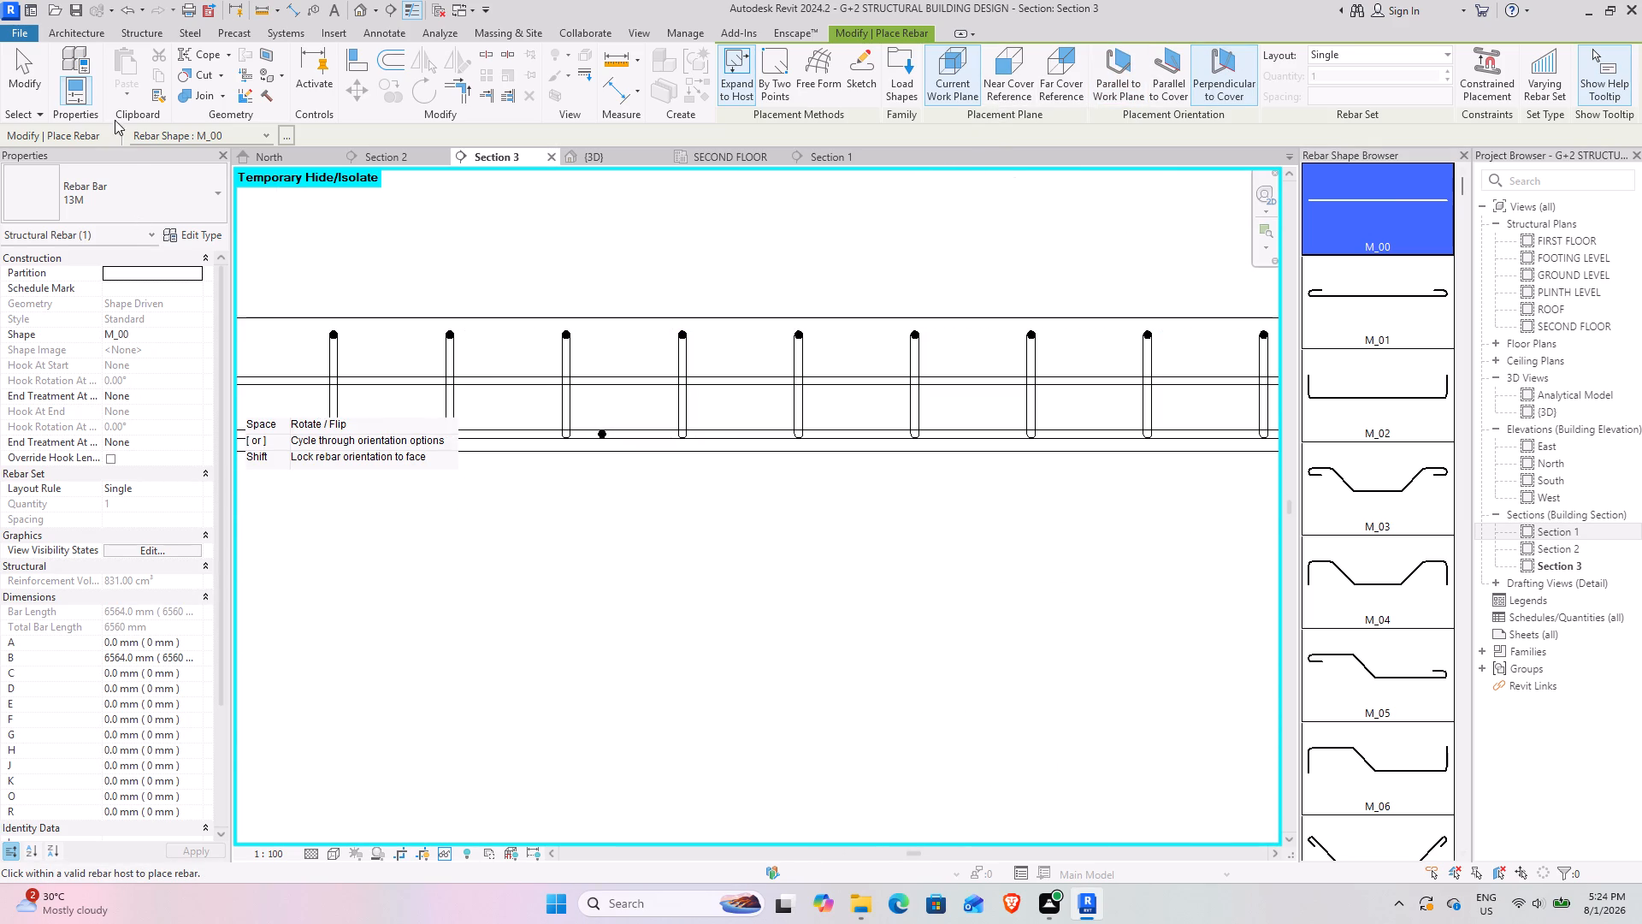
{"action": "left_click", "coordinate": [3, 64]}
{"action": "left_click", "coordinate": [31, 67]}
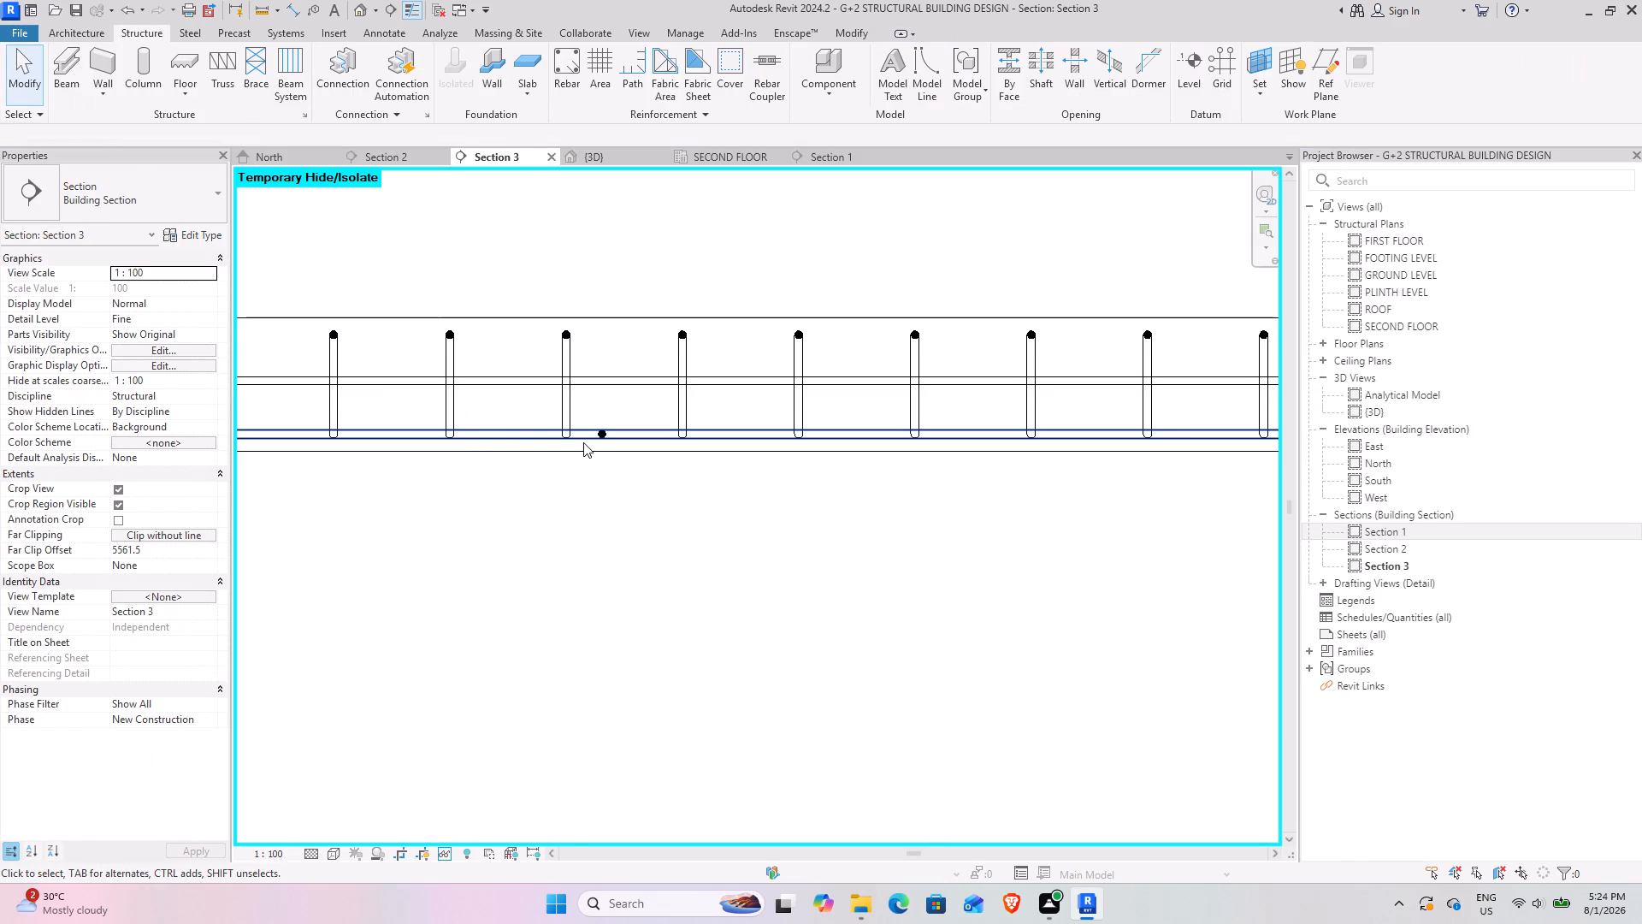
Set the perpendicular bottom bar's layout to Maximum Spacing with a spacing of 180 mm.
{"action": "left_click", "coordinate": [600, 440]}
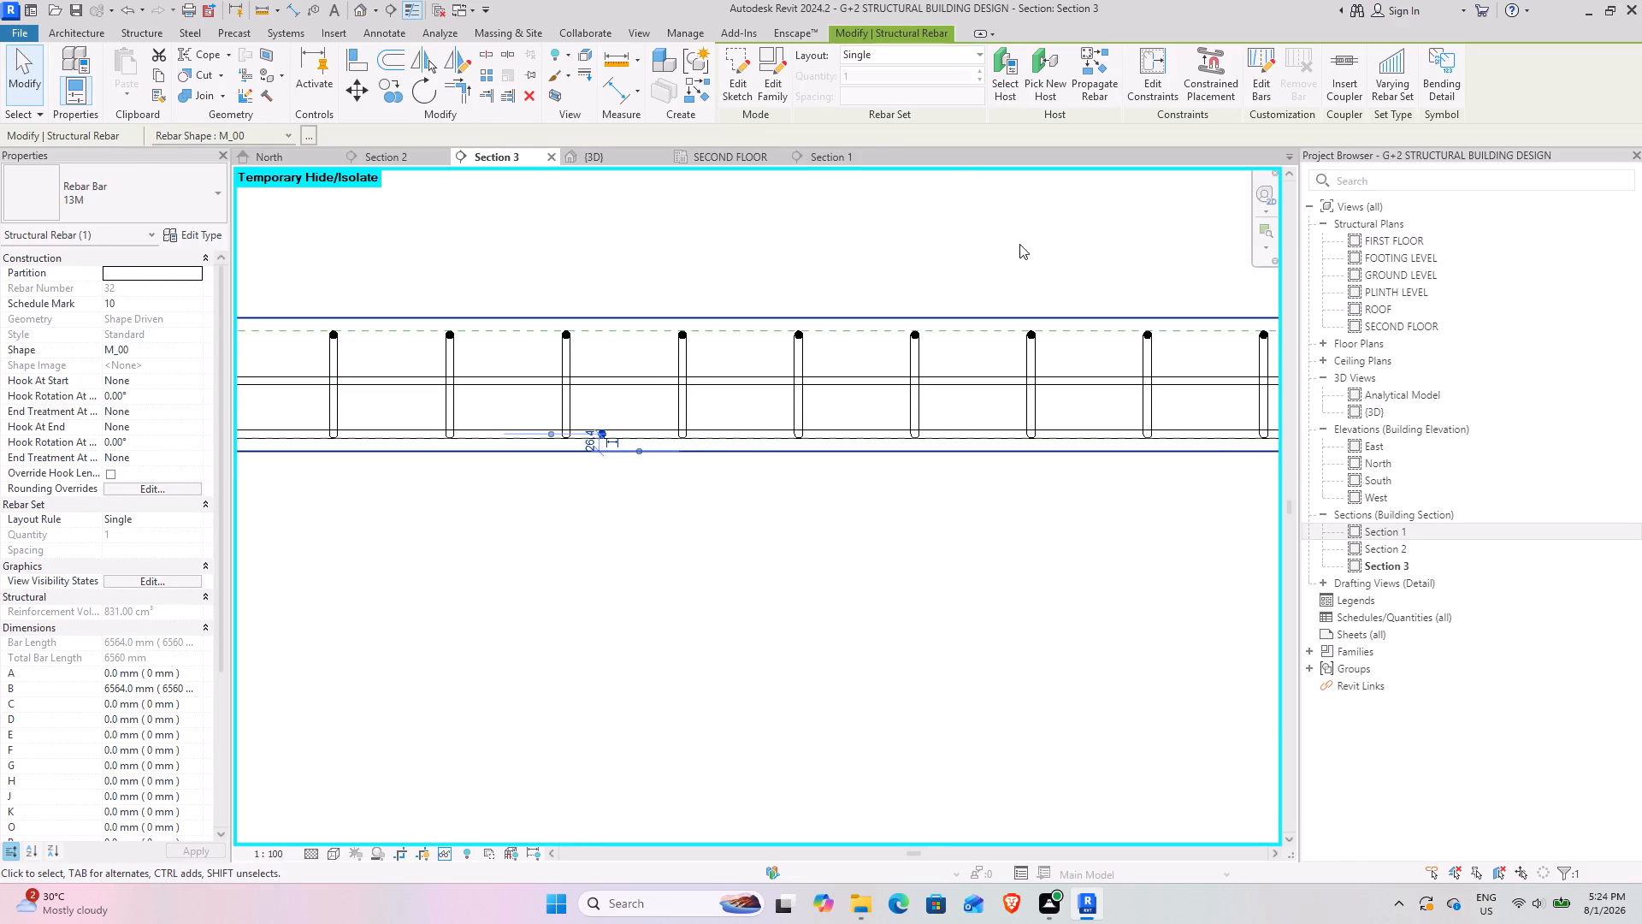
{"action": "left_click", "coordinate": [975, 63]}
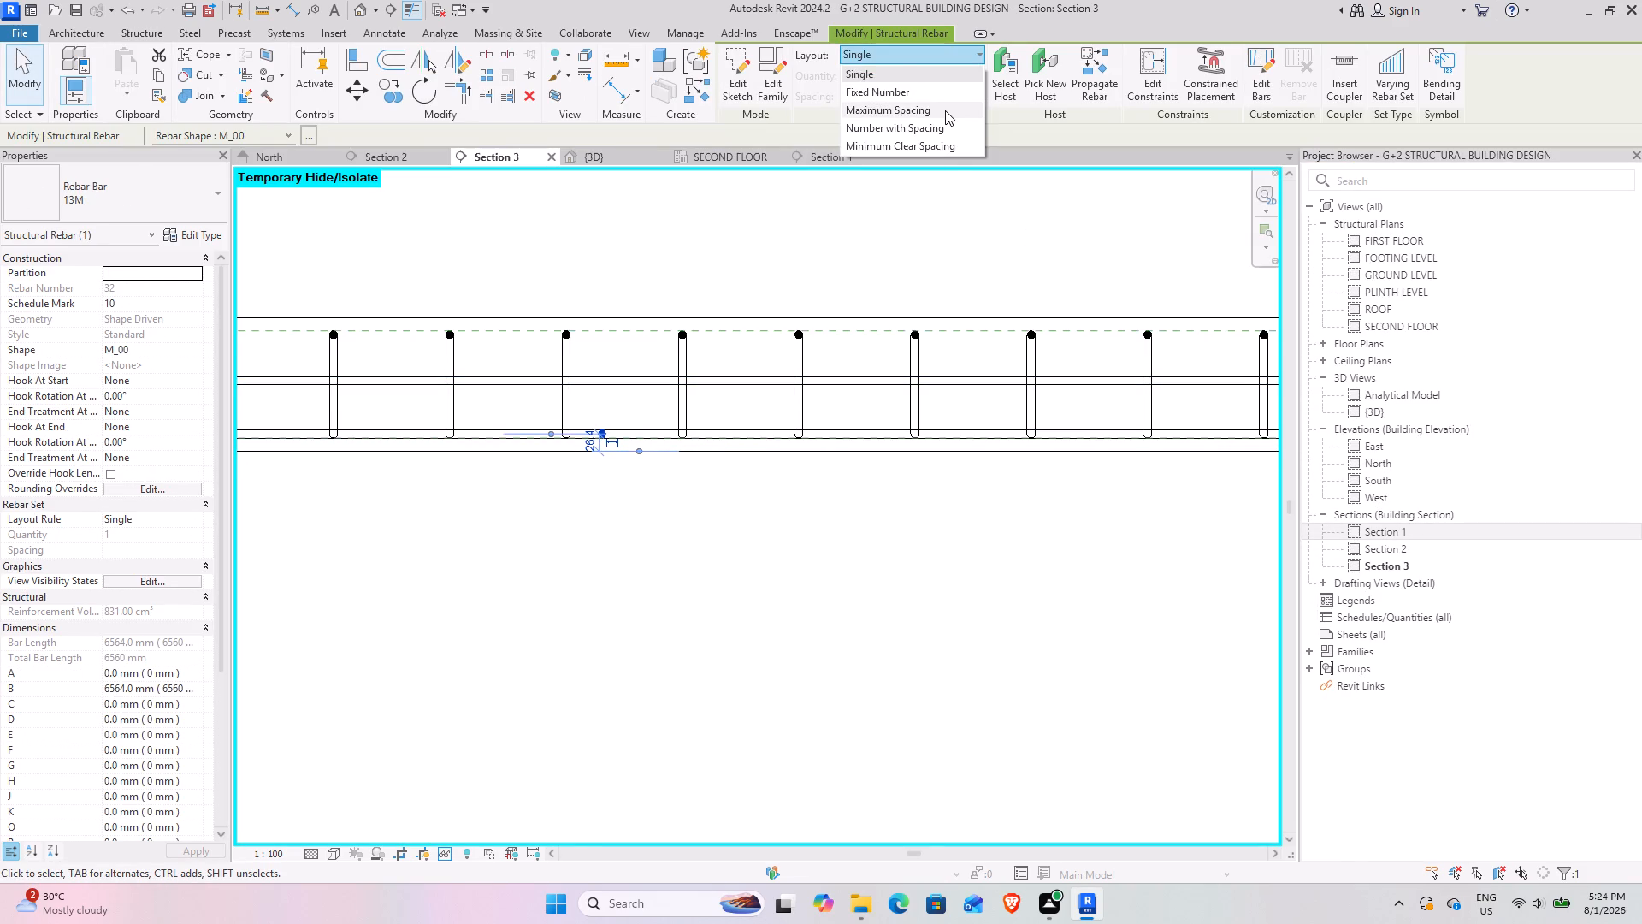
{"action": "left_click", "coordinate": [945, 110]}
{"action": "left_click", "coordinate": [944, 104]}
{"action": "type", "text": "180"}
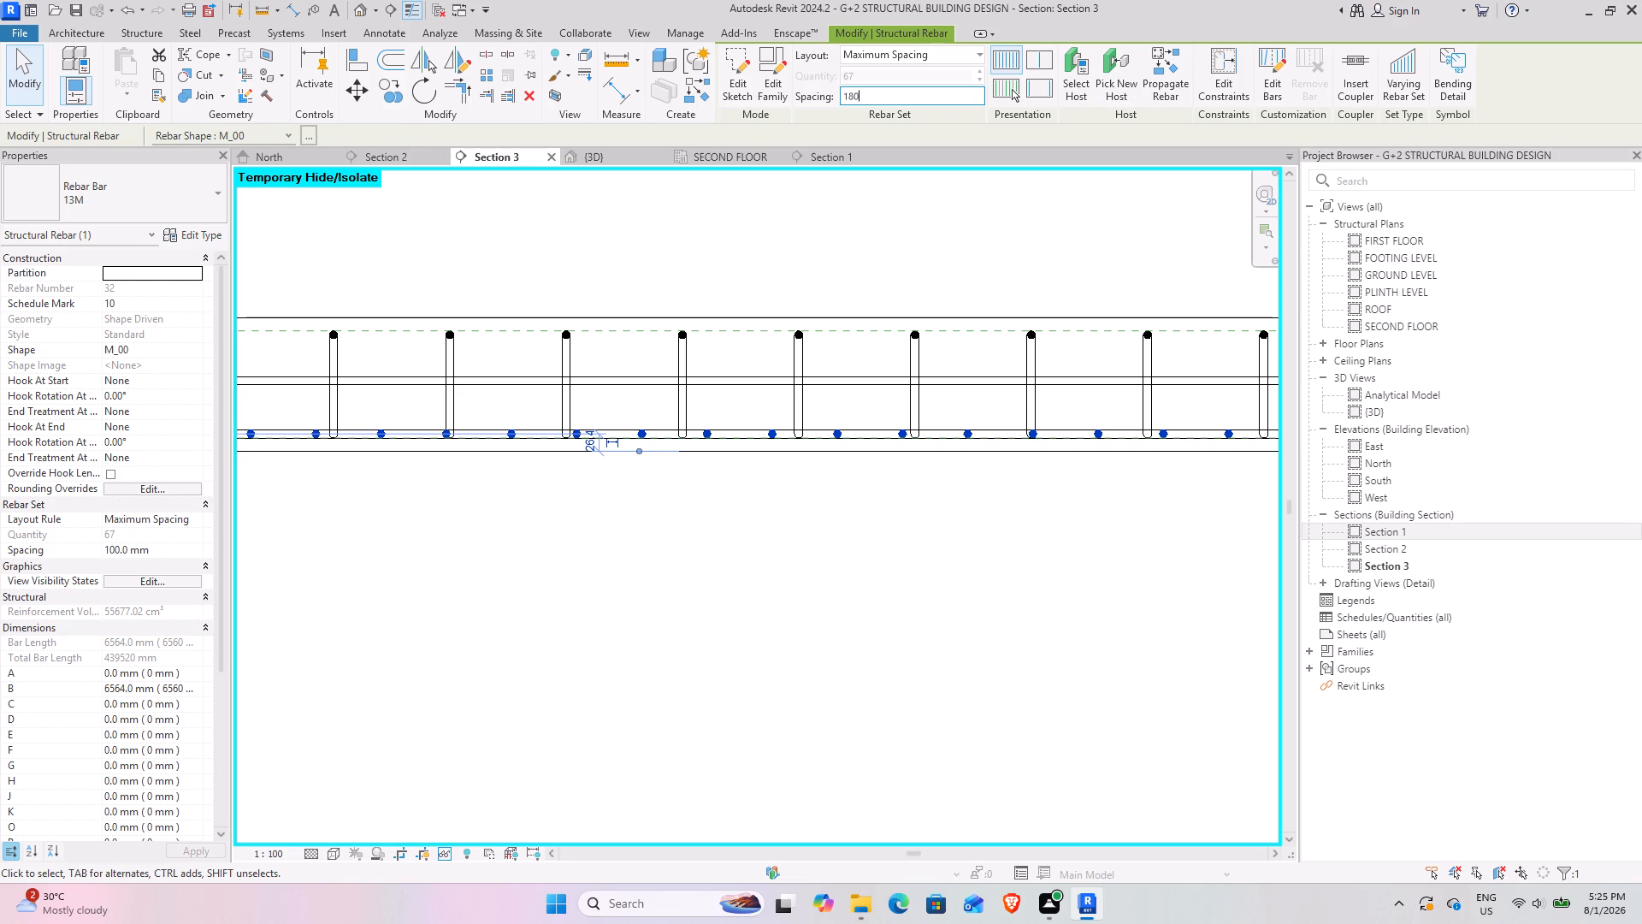
{"action": "key", "text": "Return"}
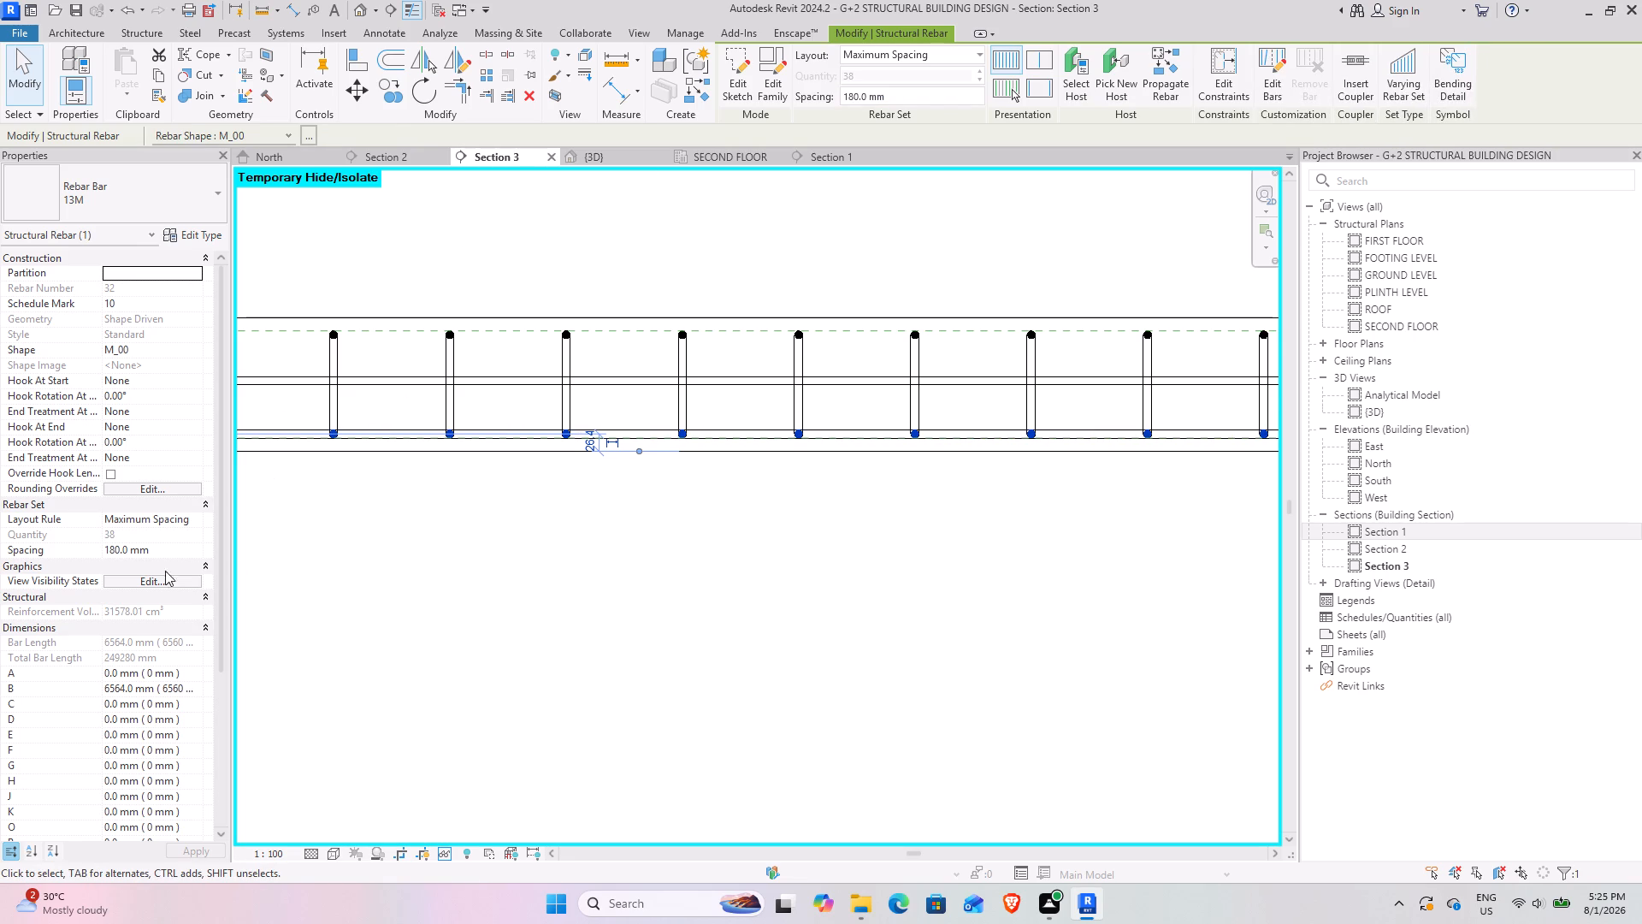
Set the bottom bar set to show unobscured in the {3D} view.
{"action": "left_click", "coordinate": [161, 577]}
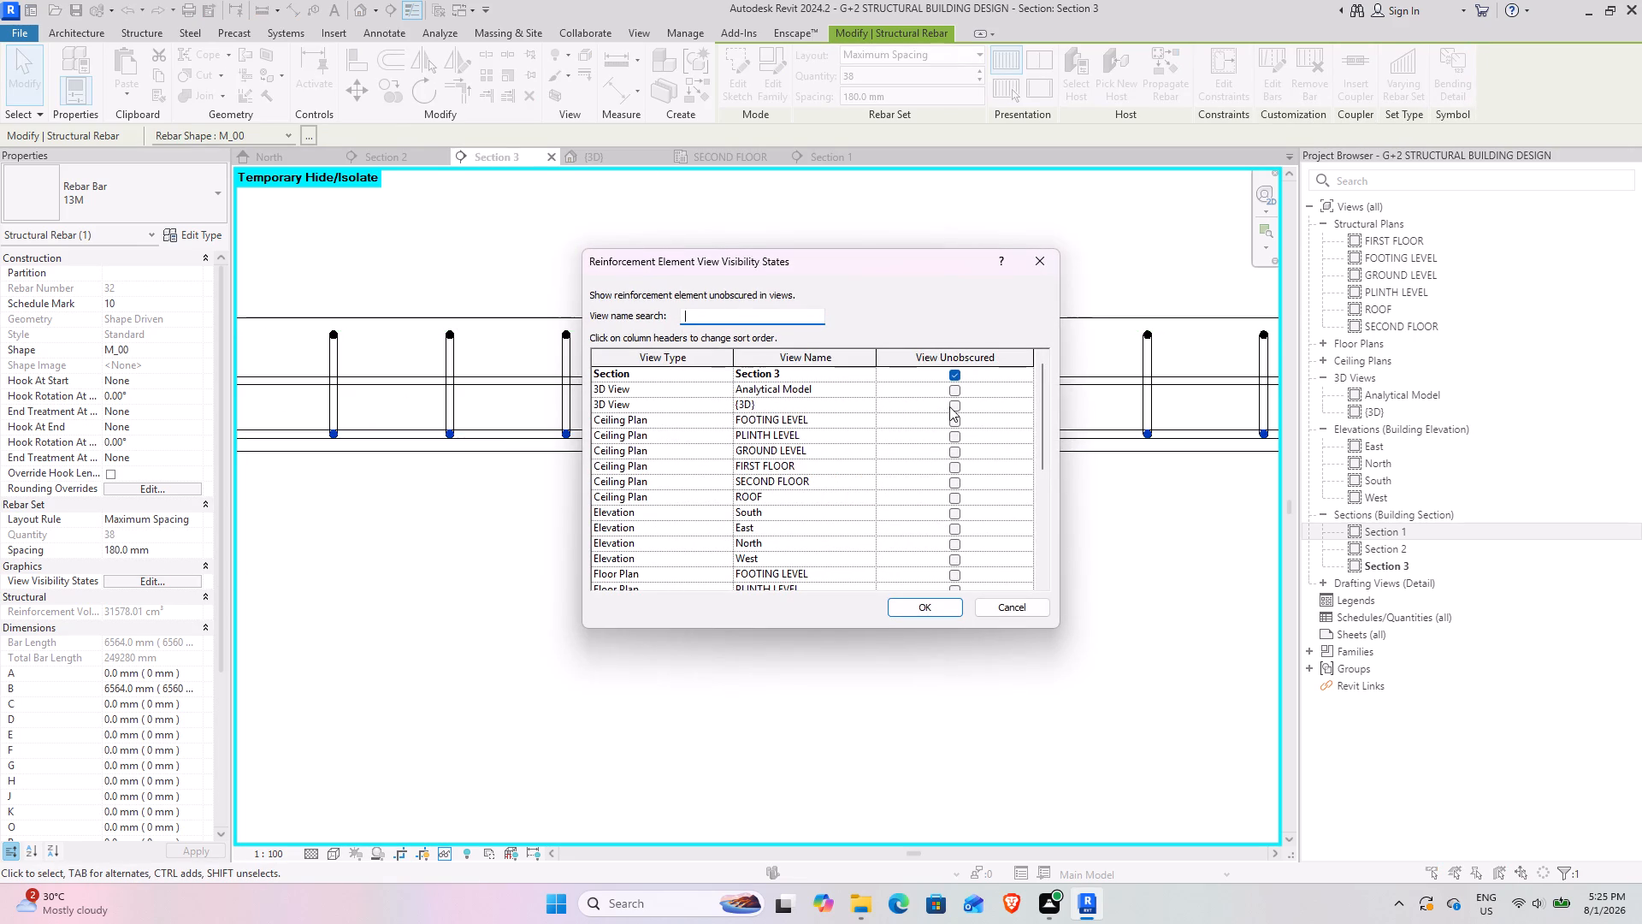
{"action": "left_click", "coordinate": [959, 406]}
{"action": "left_click", "coordinate": [939, 605]}
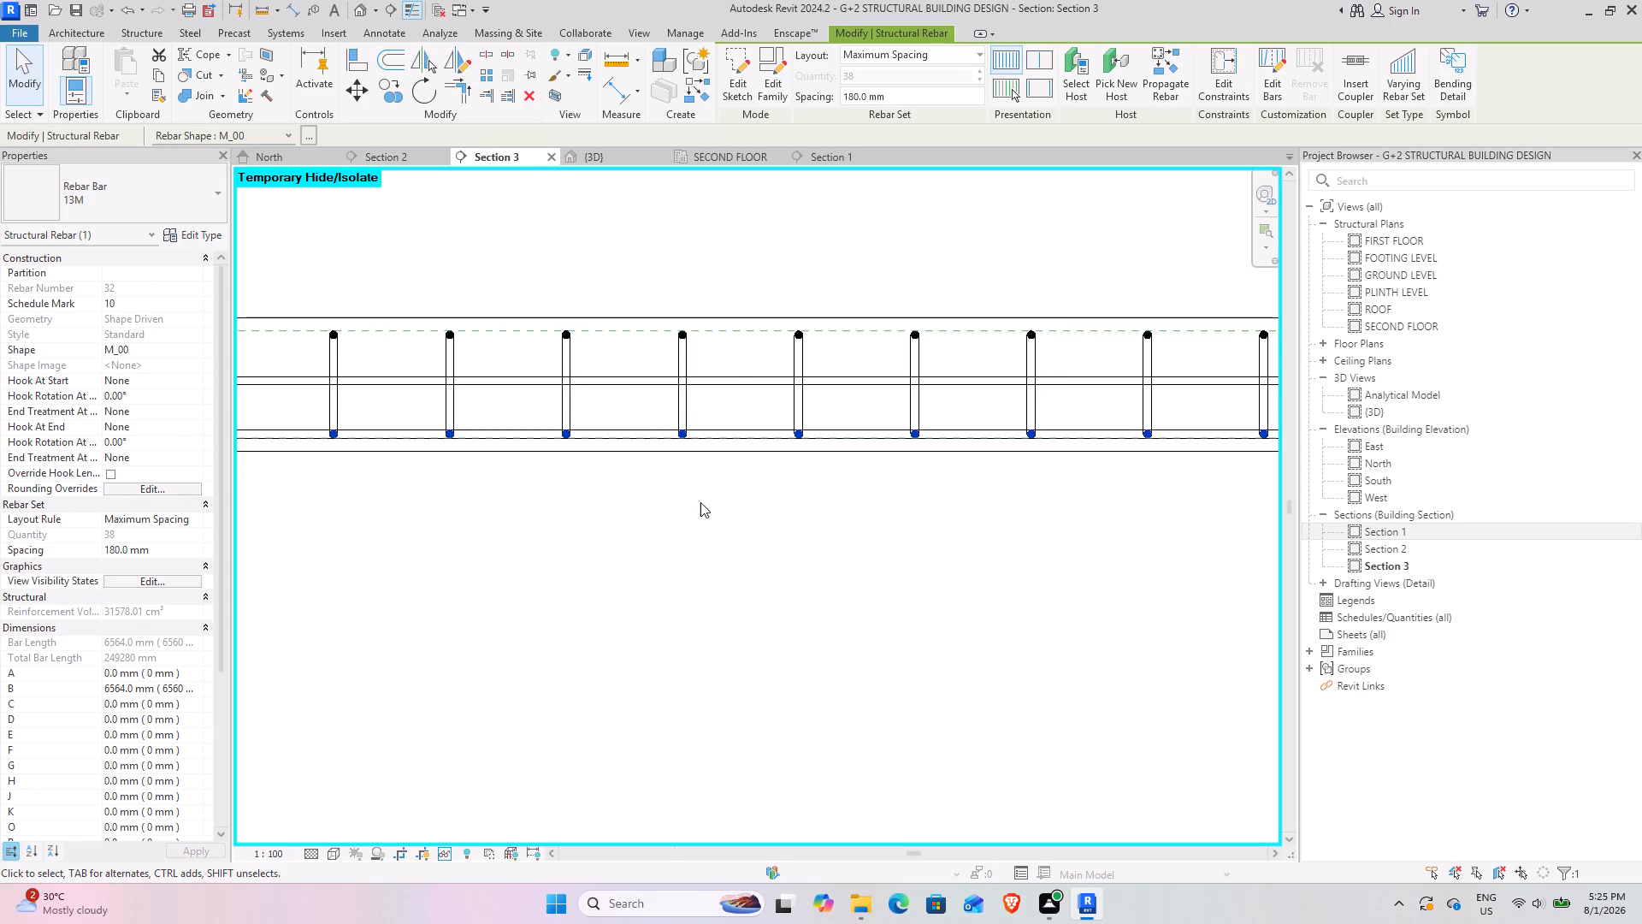
In the lengthwise mid-depth bar's sketch, draw an 1800 mm segment along the top cover from the grid 6 end, with a 45° diagonal down.
{"action": "left_click", "coordinate": [666, 388]}
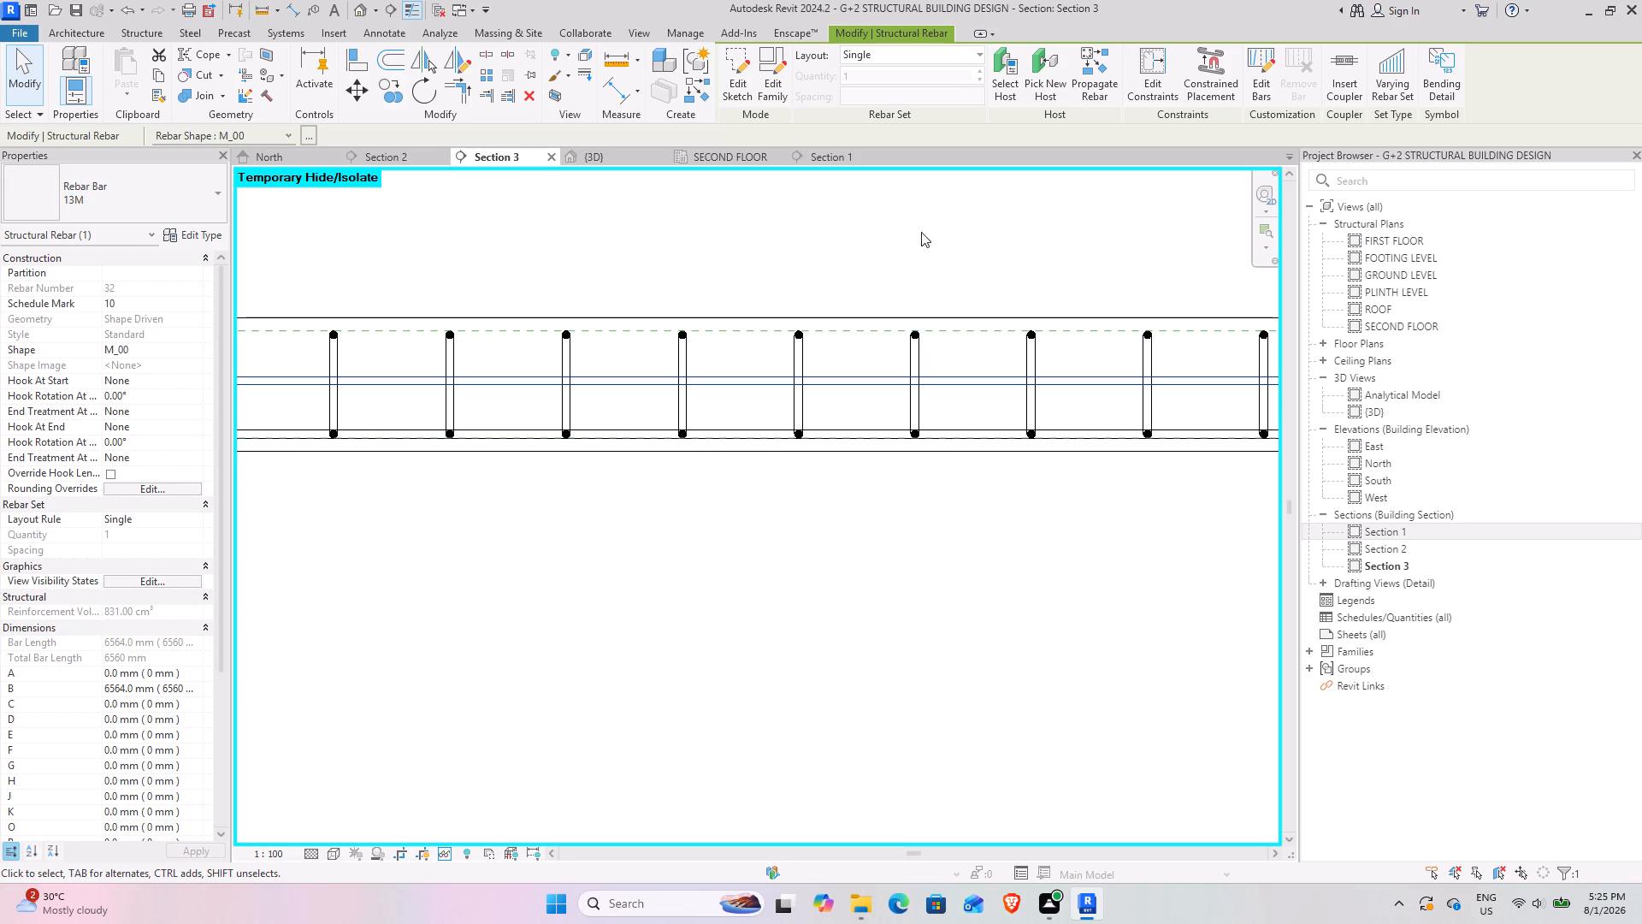
{"action": "left_click", "coordinate": [735, 59]}
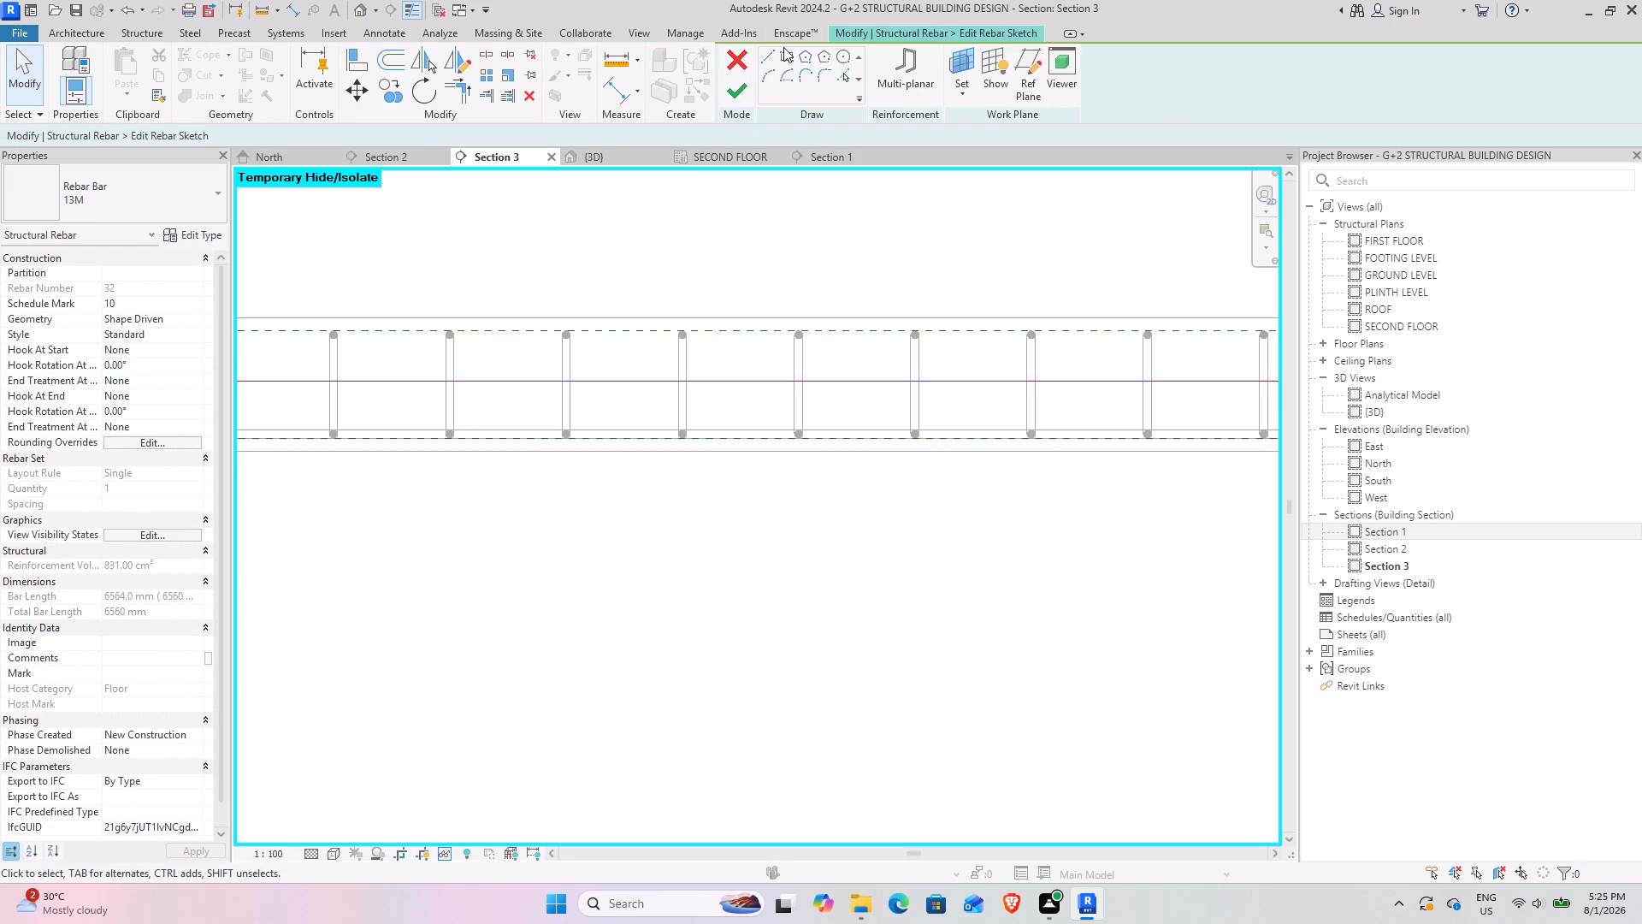
{"action": "left_click", "coordinate": [772, 55]}
{"action": "scroll", "coordinate": [621, 312], "scroll_direction": "down", "scroll_amount": 6}
{"action": "middle_click_drag", "start_coordinate": [512, 495], "coordinate": [928, 505]}
{"action": "scroll", "coordinate": [596, 377], "scroll_direction": "up", "scroll_amount": 6}
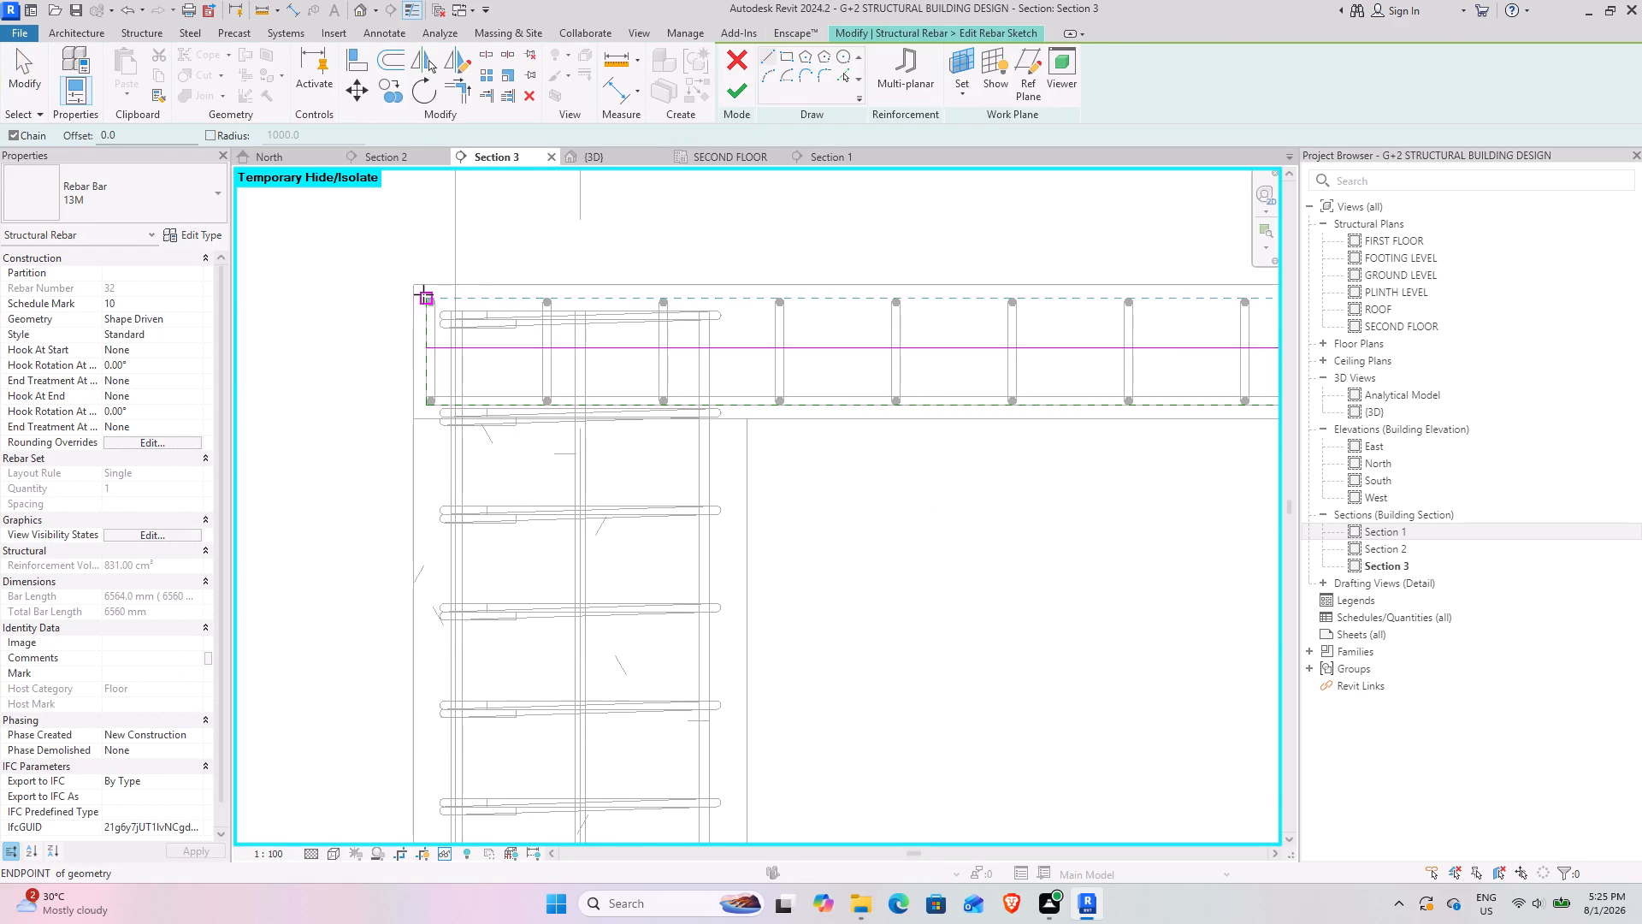
{"action": "scroll", "coordinate": [437, 294], "scroll_direction": "up", "scroll_amount": 3}
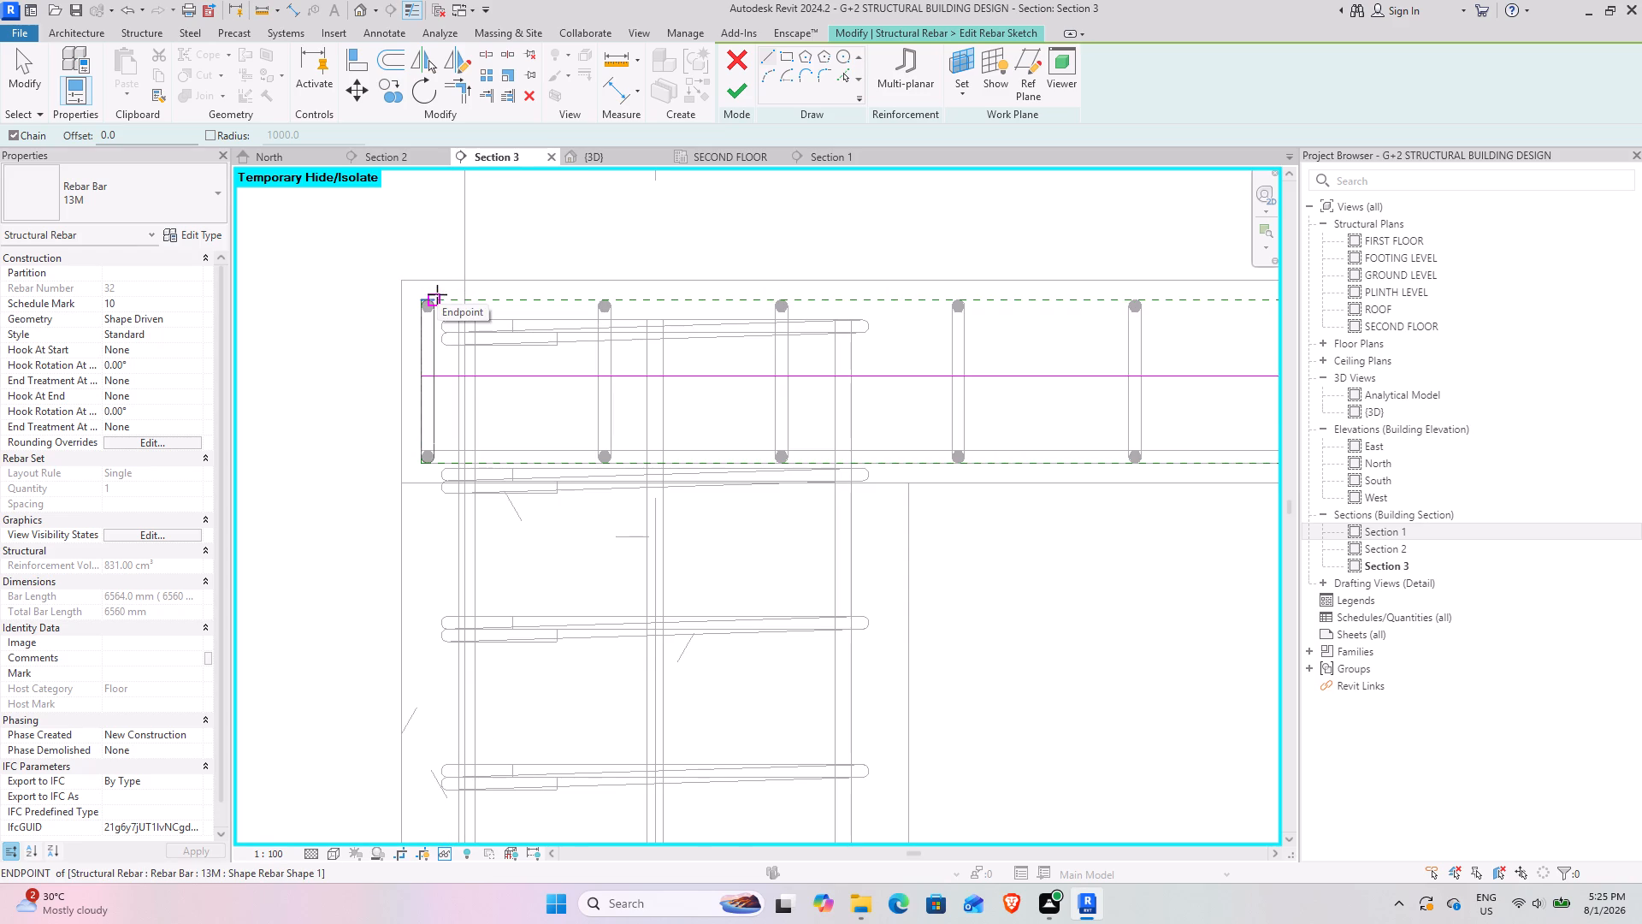
{"action": "left_click", "coordinate": [420, 302]}
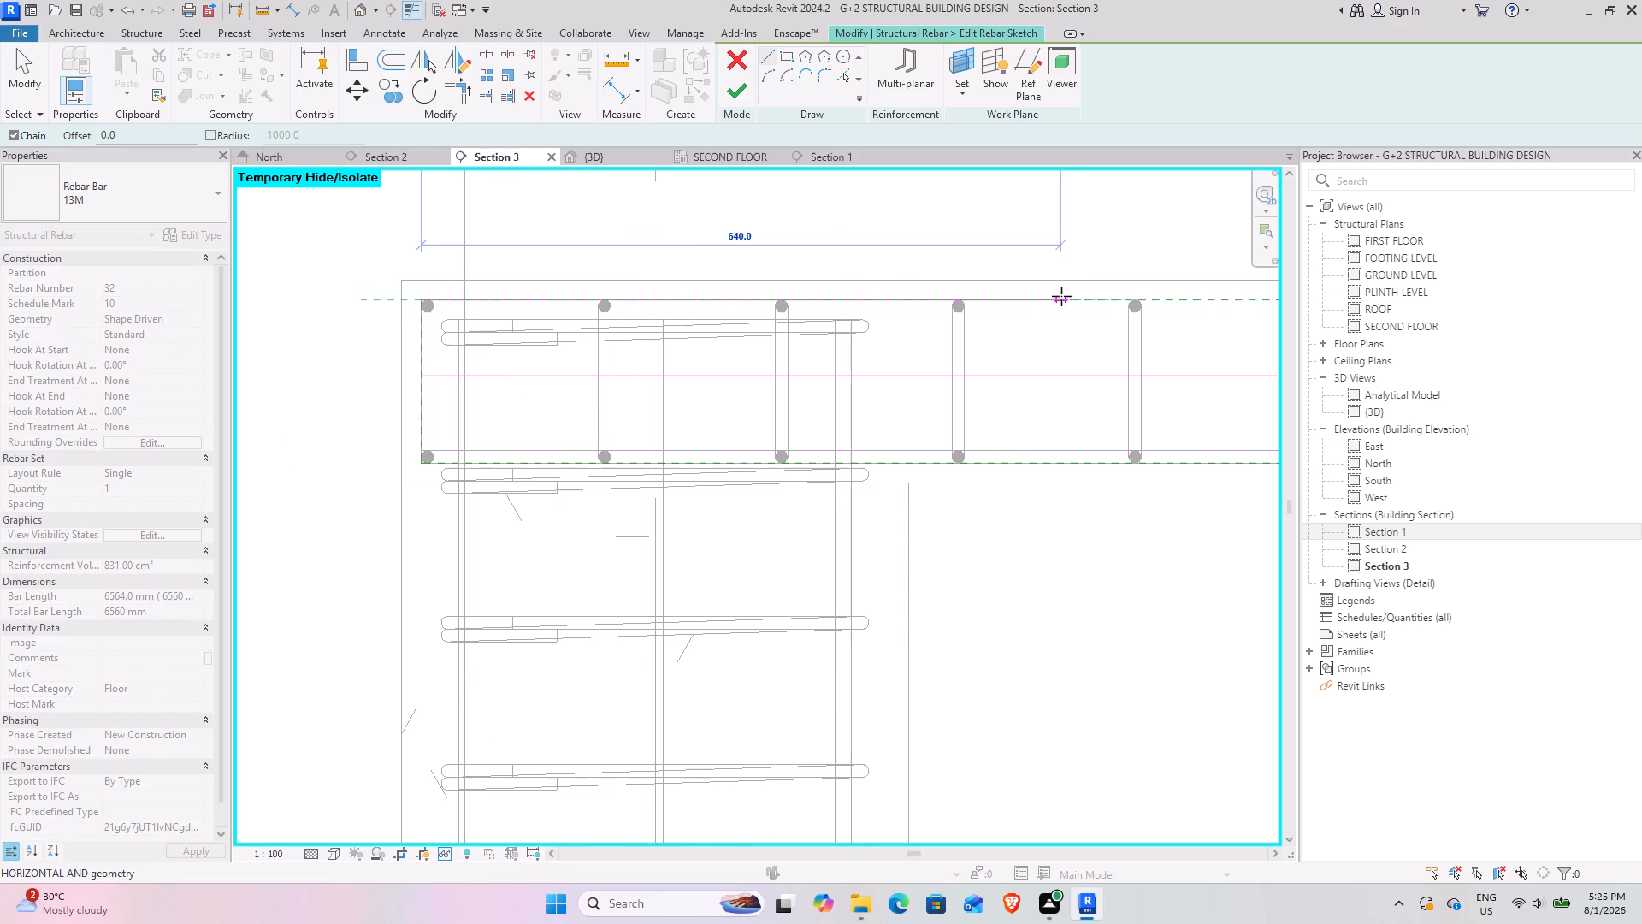
{"action": "type", "text": "1800"}
{"action": "key", "text": "Return"}
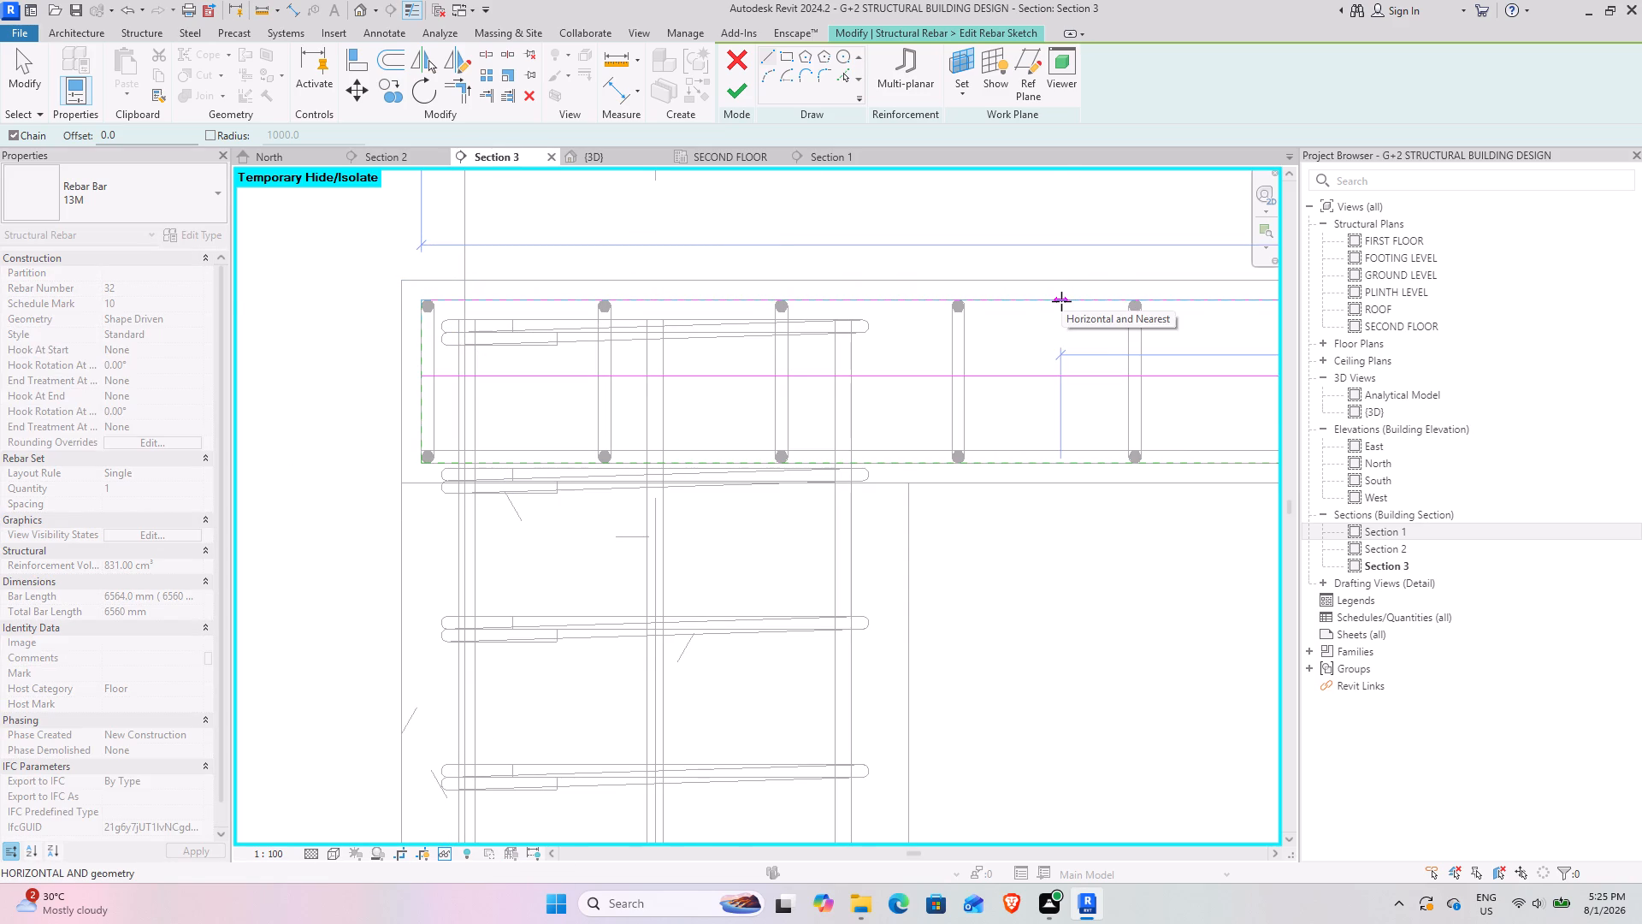
{"action": "scroll", "coordinate": [1158, 367], "scroll_direction": "down", "scroll_amount": 3}
{"action": "middle_click_drag", "start_coordinate": [1158, 367], "coordinate": [206, 519]}
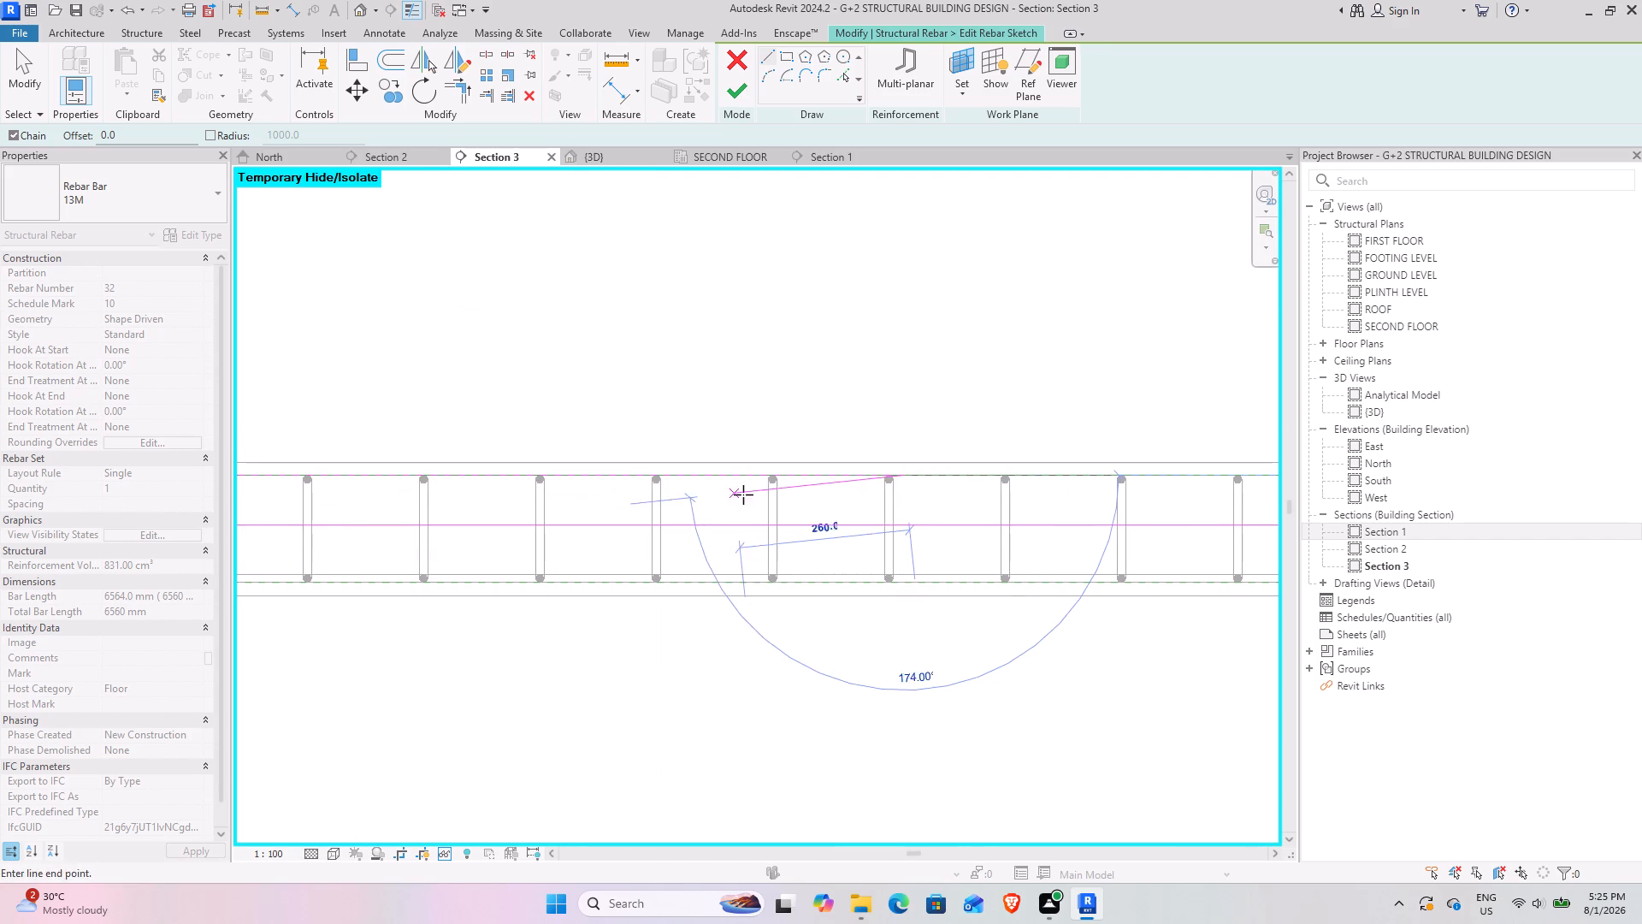
{"action": "left_click", "coordinate": [979, 552]}
{"action": "scroll", "coordinate": [1079, 519], "scroll_direction": "down", "scroll_amount": 4}
{"action": "middle_click_drag", "start_coordinate": [1125, 520], "coordinate": [763, 567]}
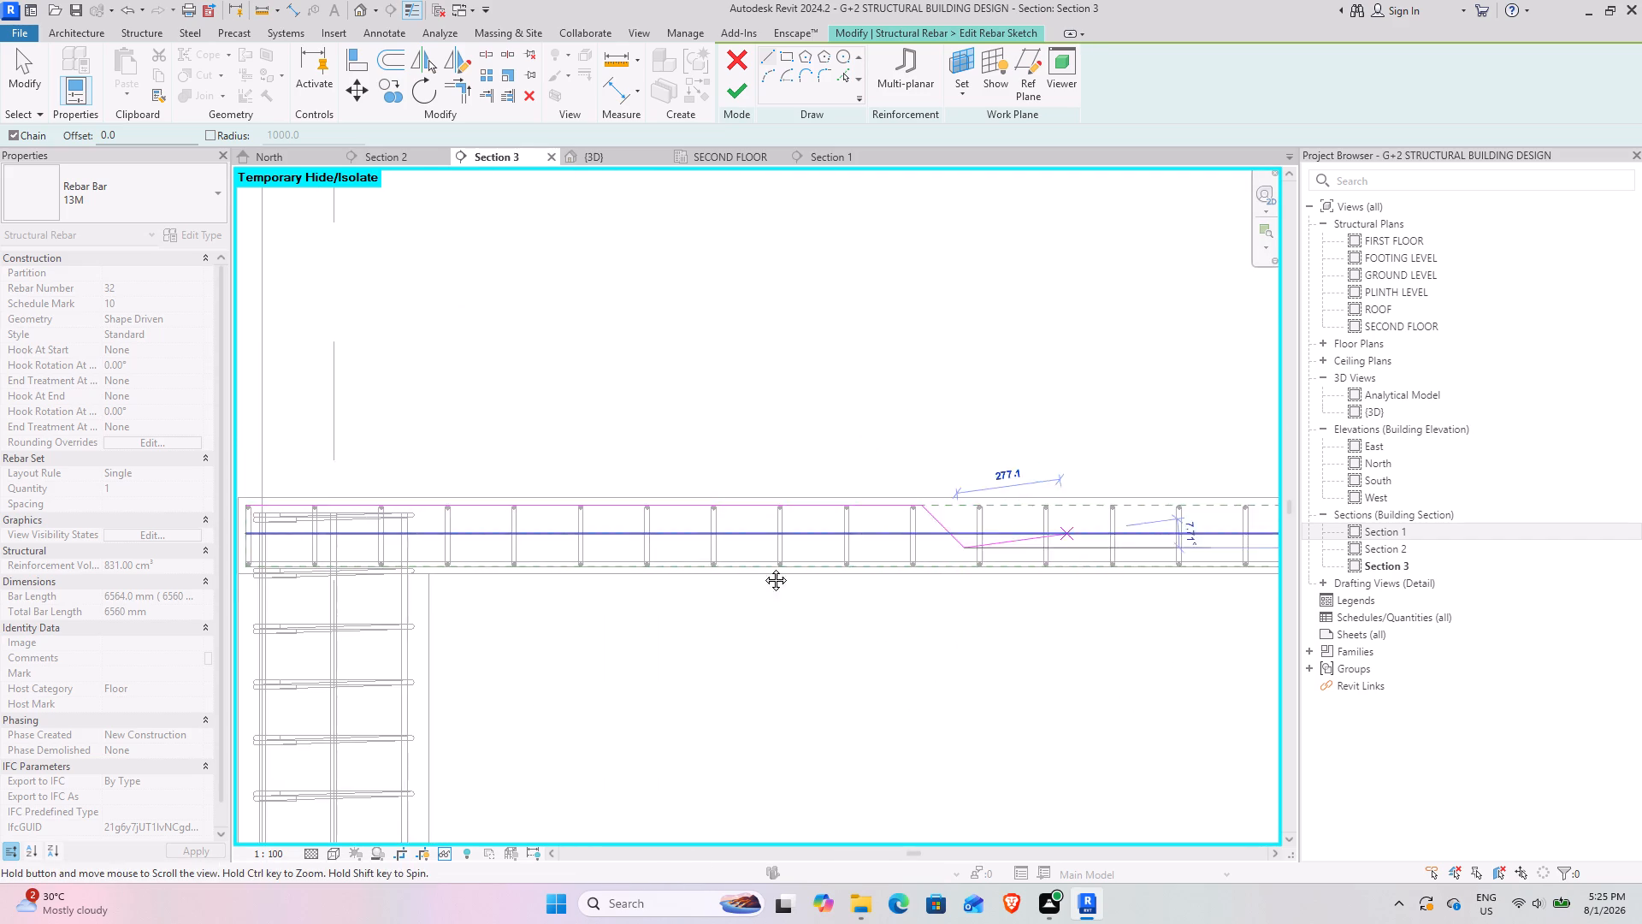
{"action": "middle_click_drag", "start_coordinate": [763, 567], "coordinate": [125, 661]}
{"action": "left_click", "coordinate": [32, 87]}
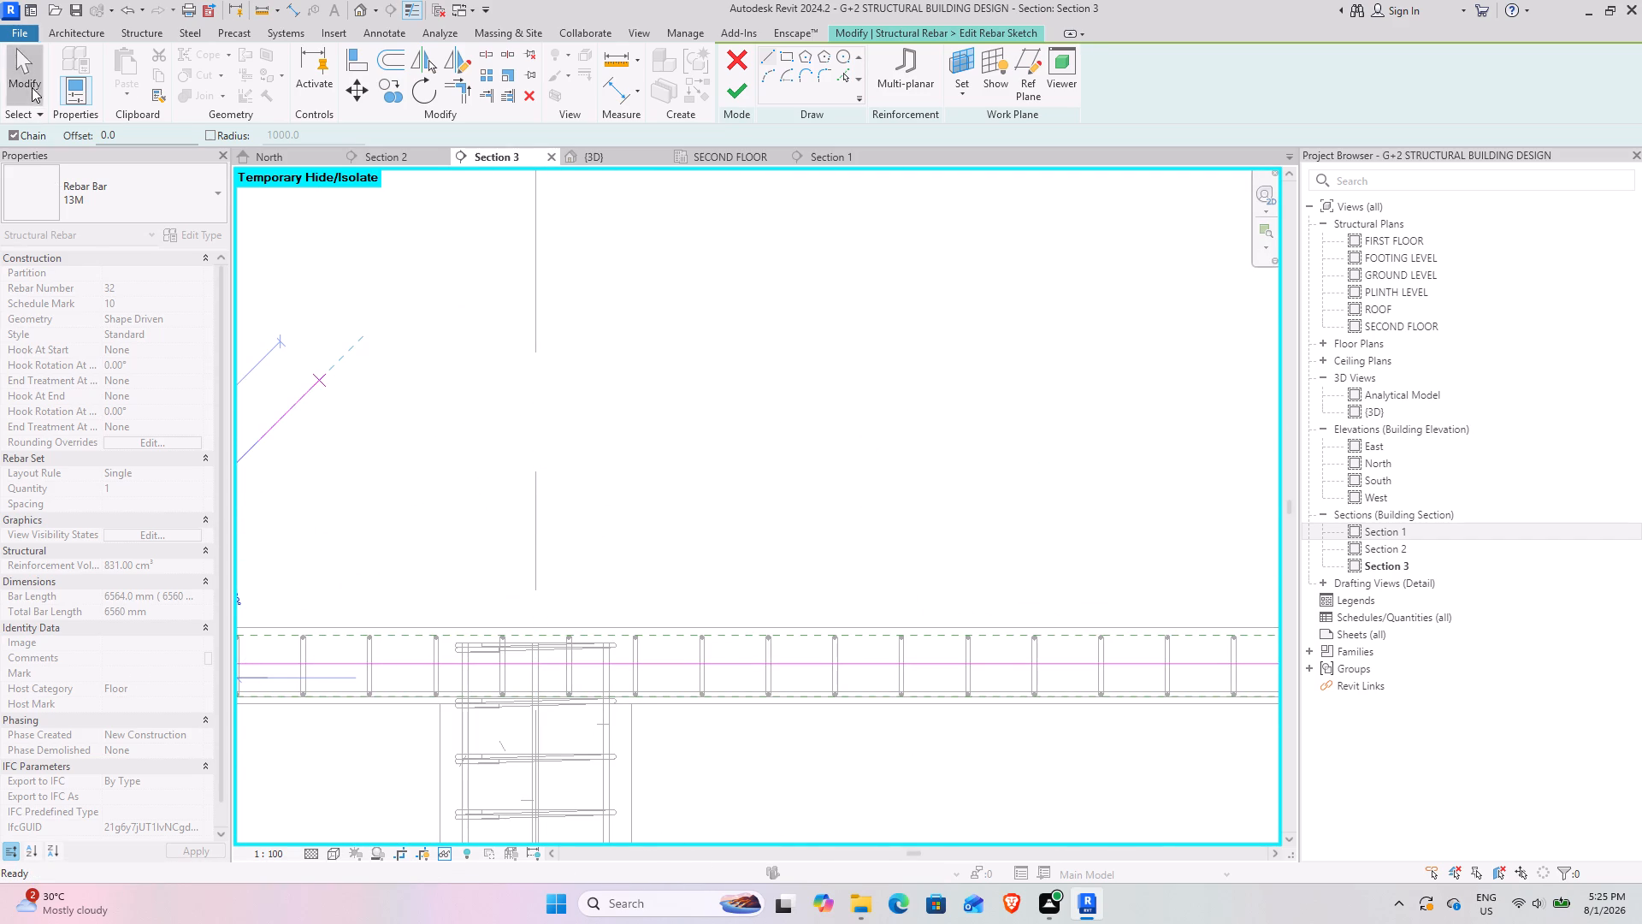
Draw an 1800 mm segment along the top cover from the bar's other end, followed by a diagonal down at 135°.
{"action": "left_click", "coordinate": [775, 52]}
{"action": "scroll", "coordinate": [986, 434], "scroll_direction": "down", "scroll_amount": 5}
{"action": "middle_click_drag", "start_coordinate": [1319, 494], "coordinate": [1307, 496]}
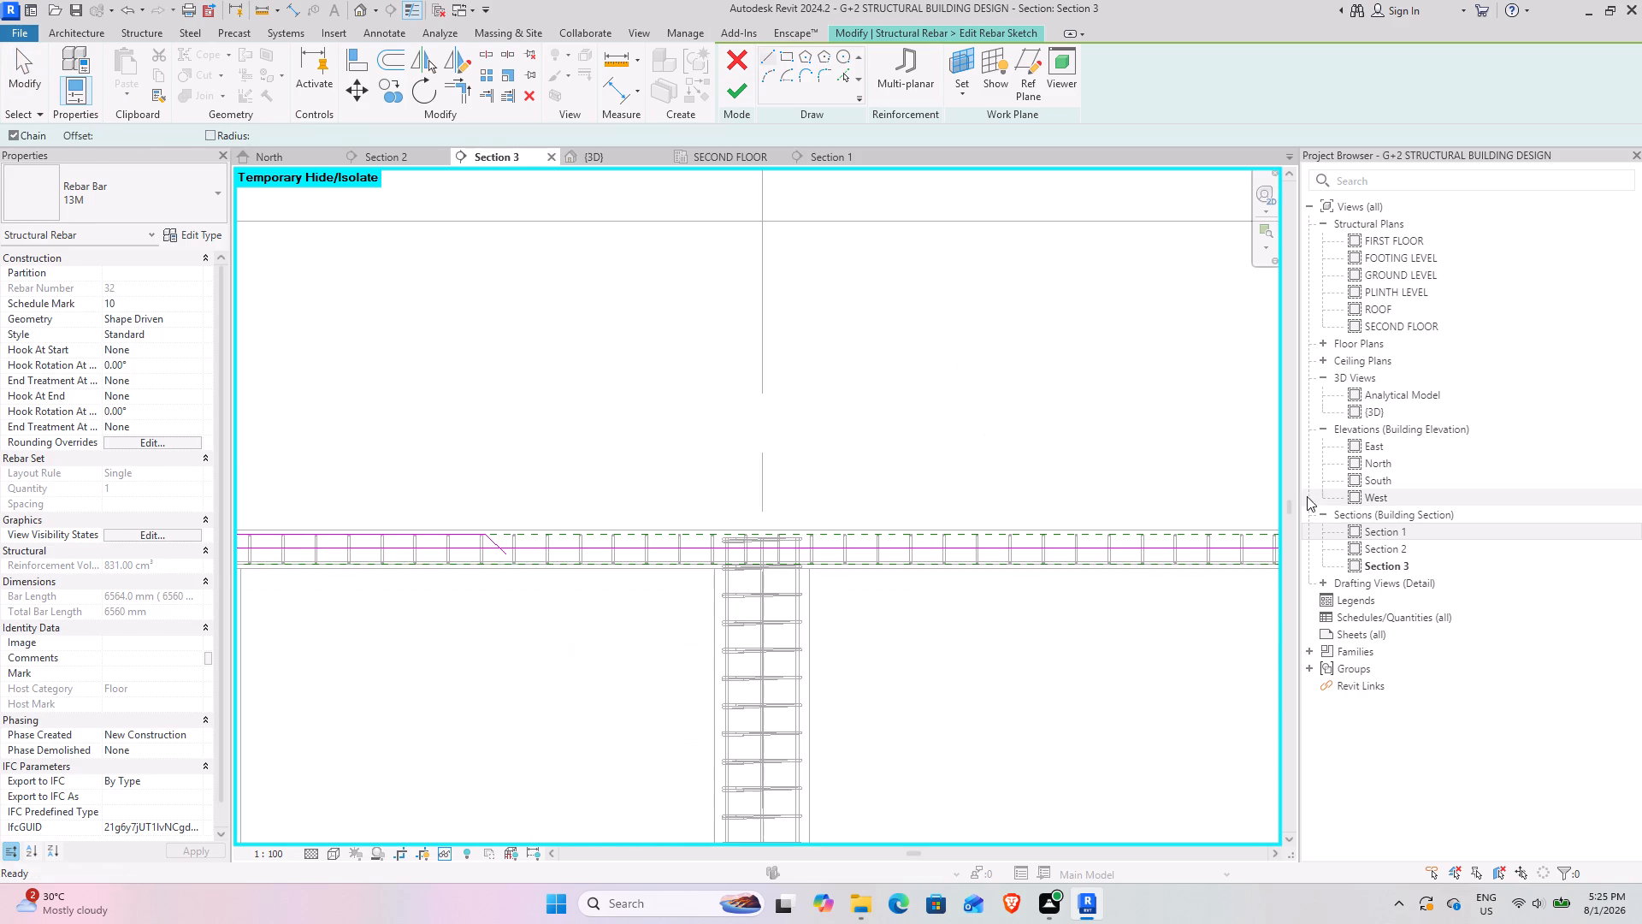
{"action": "middle_click_drag", "start_coordinate": [1307, 496], "coordinate": [1119, 492]}
{"action": "middle_click_drag", "start_coordinate": [1224, 494], "coordinate": [604, 500]}
{"action": "middle_click_drag", "start_coordinate": [963, 501], "coordinate": [452, 500]}
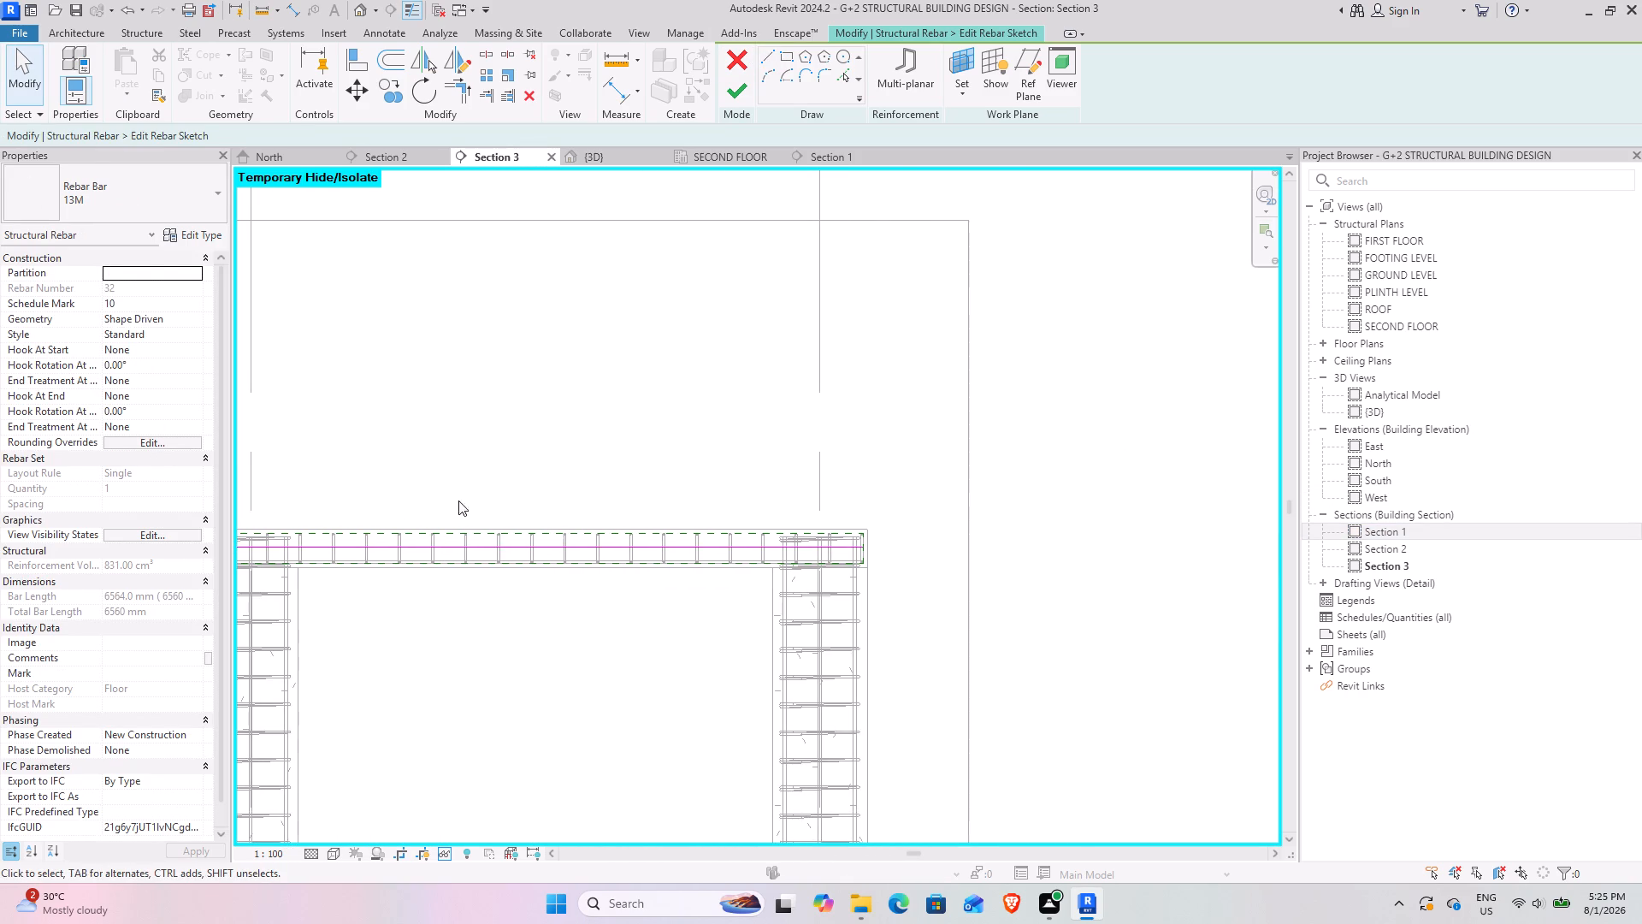
{"action": "scroll", "coordinate": [852, 511], "scroll_direction": "up", "scroll_amount": 8}
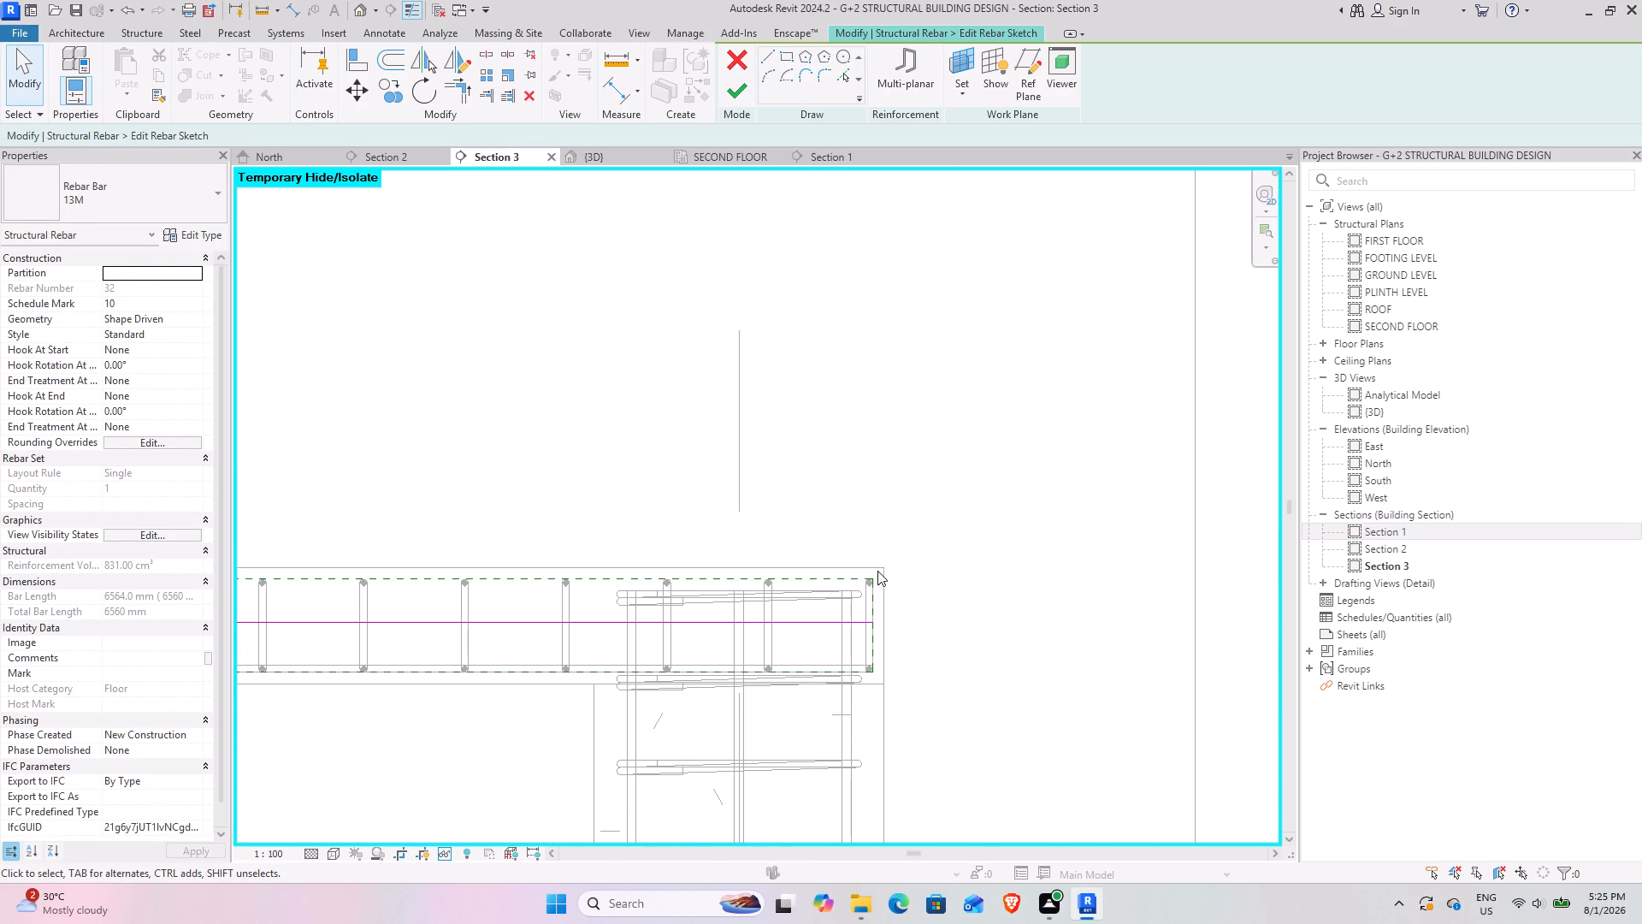
{"action": "left_click", "coordinate": [765, 54]}
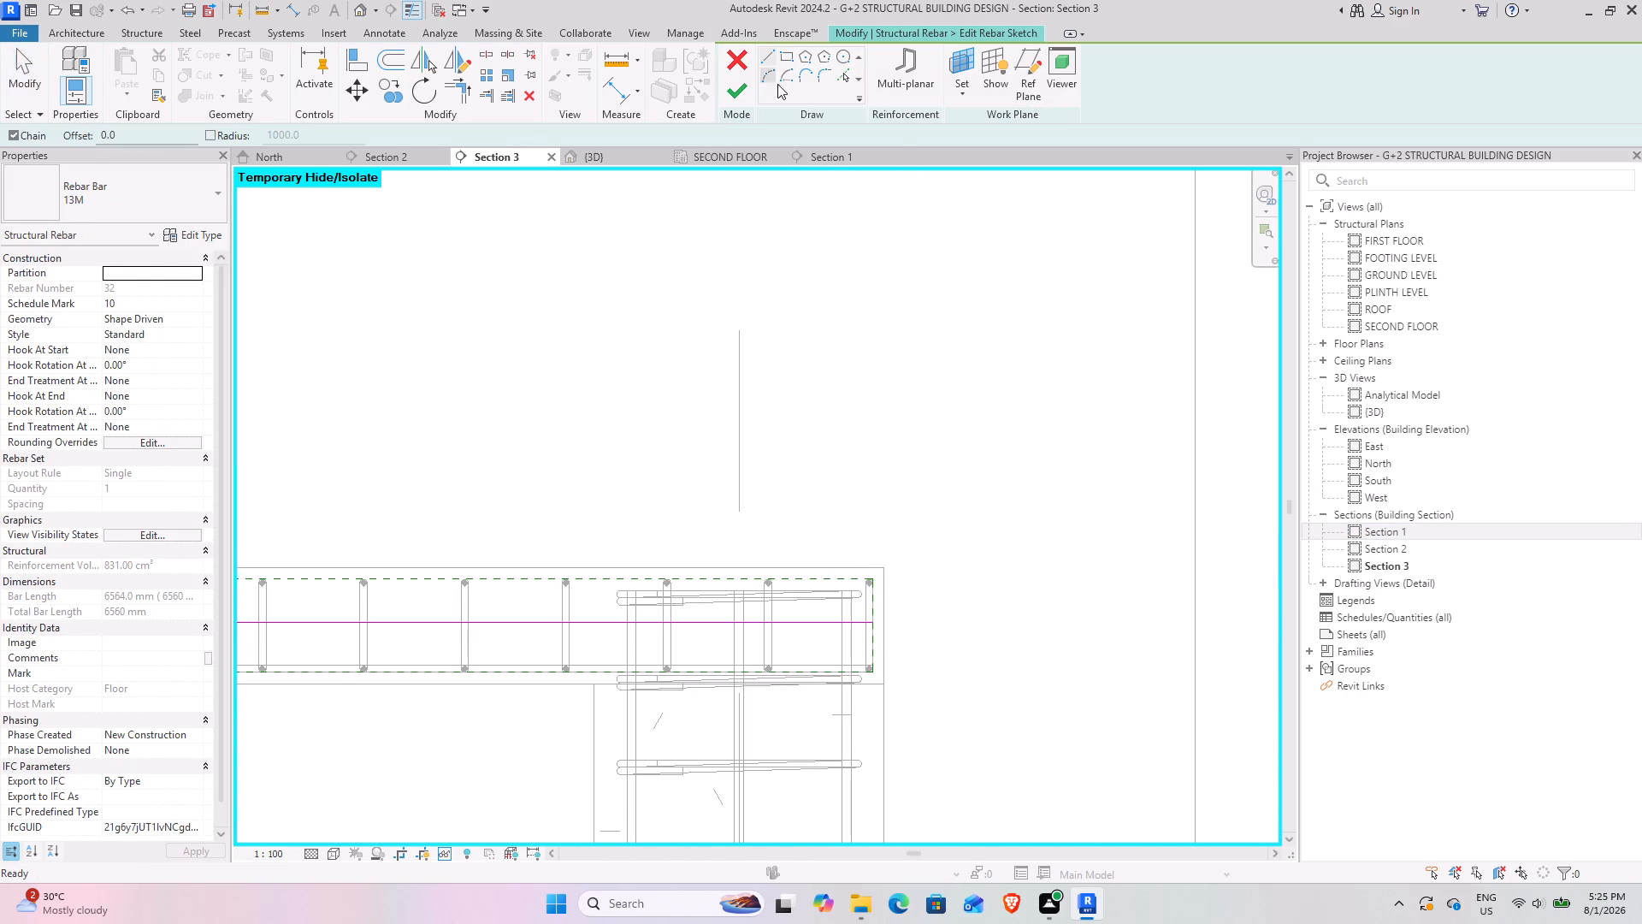
{"action": "left_click", "coordinate": [870, 582]}
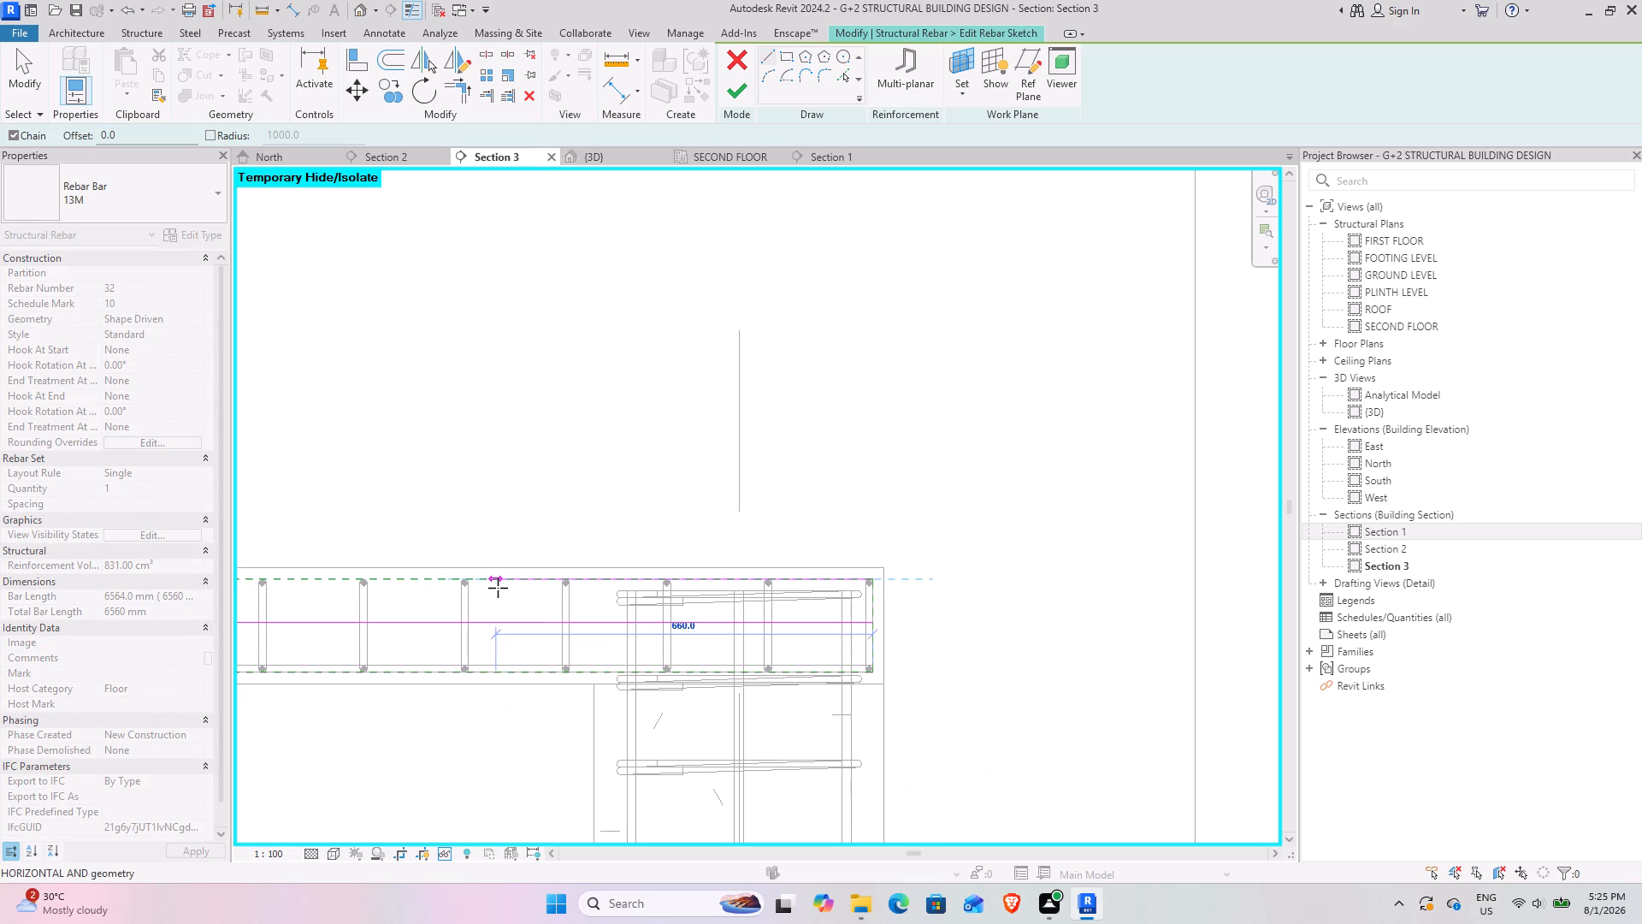
{"action": "type", "text": "1800"}
{"action": "key", "text": "Return"}
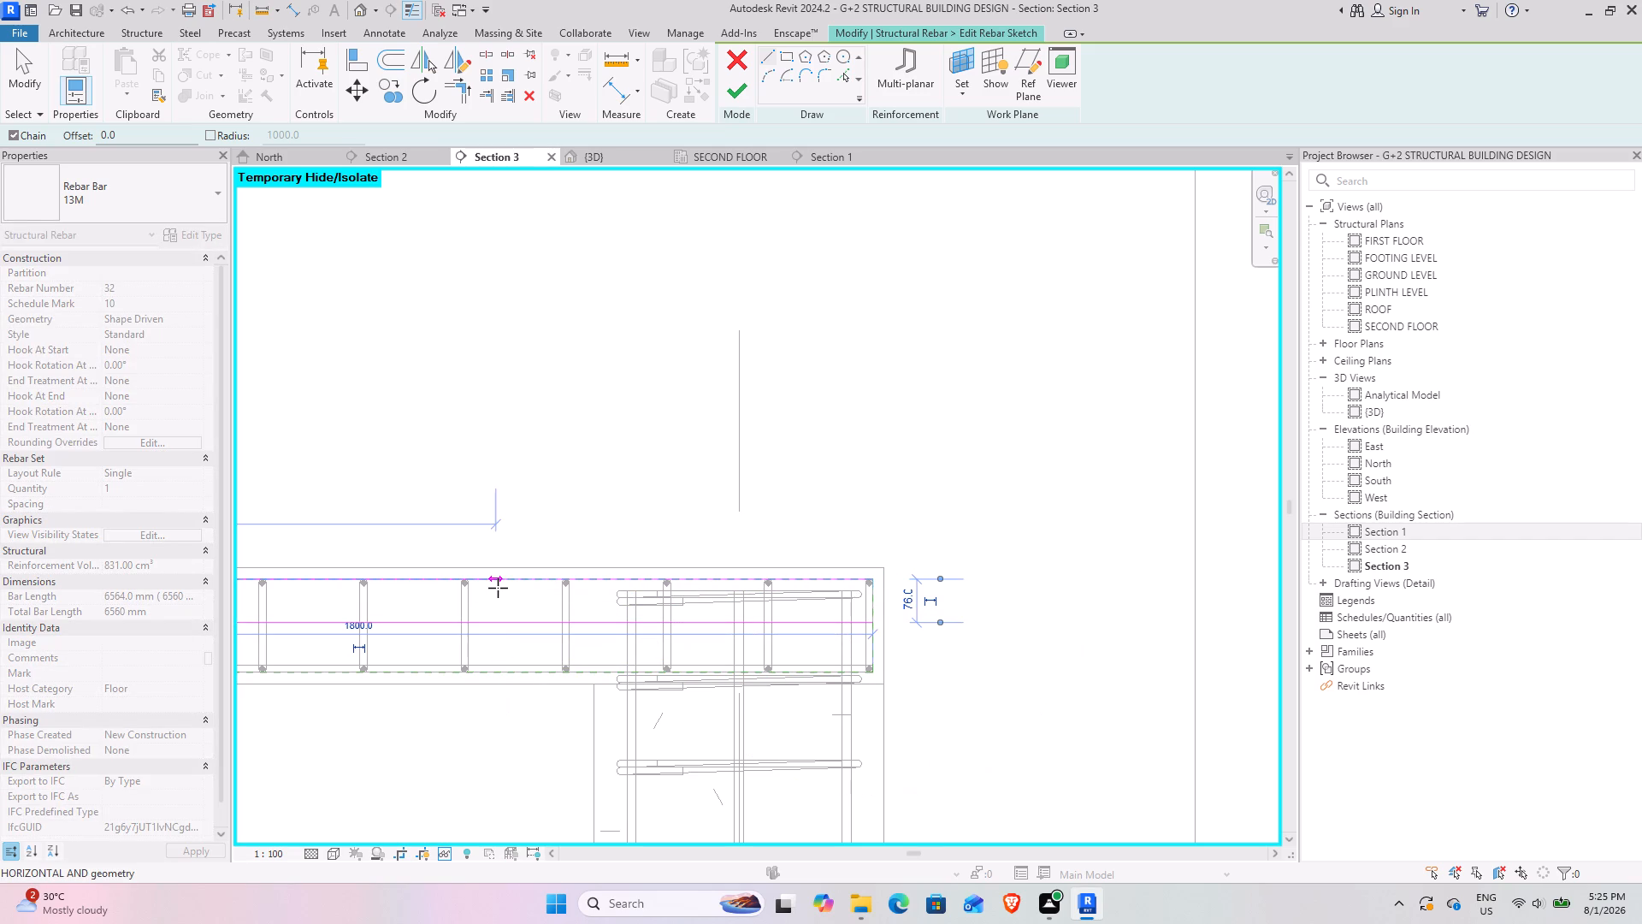
{"action": "scroll", "coordinate": [498, 588], "scroll_direction": "down", "scroll_amount": 6}
{"action": "middle_click_drag", "start_coordinate": [483, 601], "coordinate": [675, 595]}
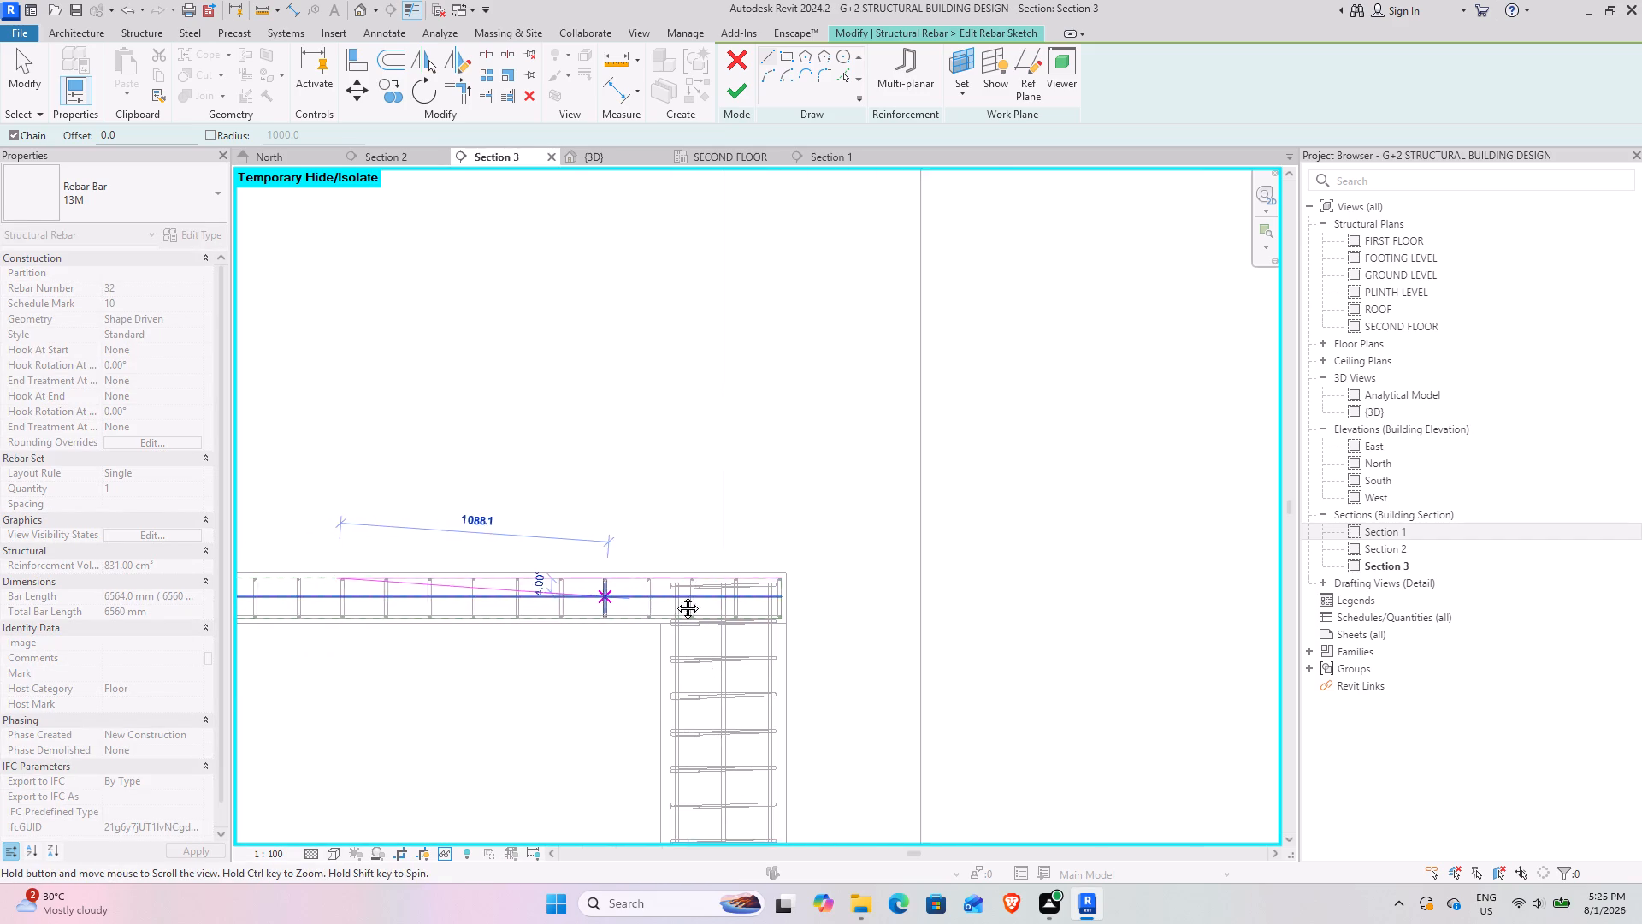
{"action": "middle_click_drag", "start_coordinate": [675, 595], "coordinate": [1012, 595]}
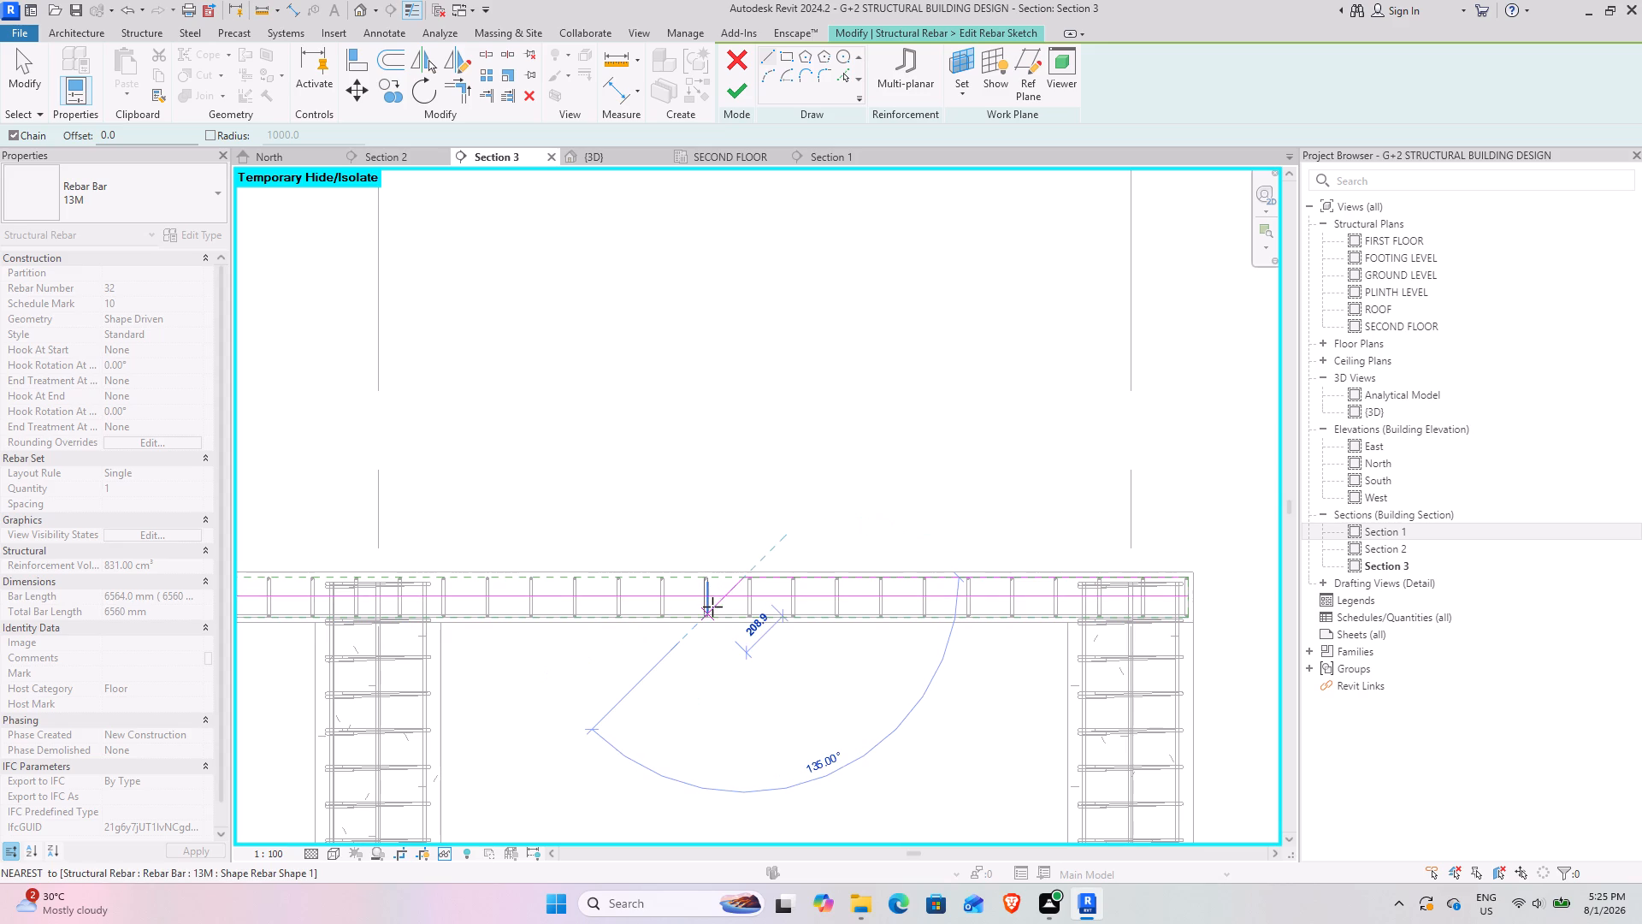
{"action": "left_click", "coordinate": [712, 607]}
Draw the bar's bottom segment, about 2620 mm long, from the new diagonal toward the diagonal near grid 6.
{"action": "scroll", "coordinate": [535, 607], "scroll_direction": "down", "scroll_amount": 4}
{"action": "middle_click_drag", "start_coordinate": [533, 607], "coordinate": [1041, 607]}
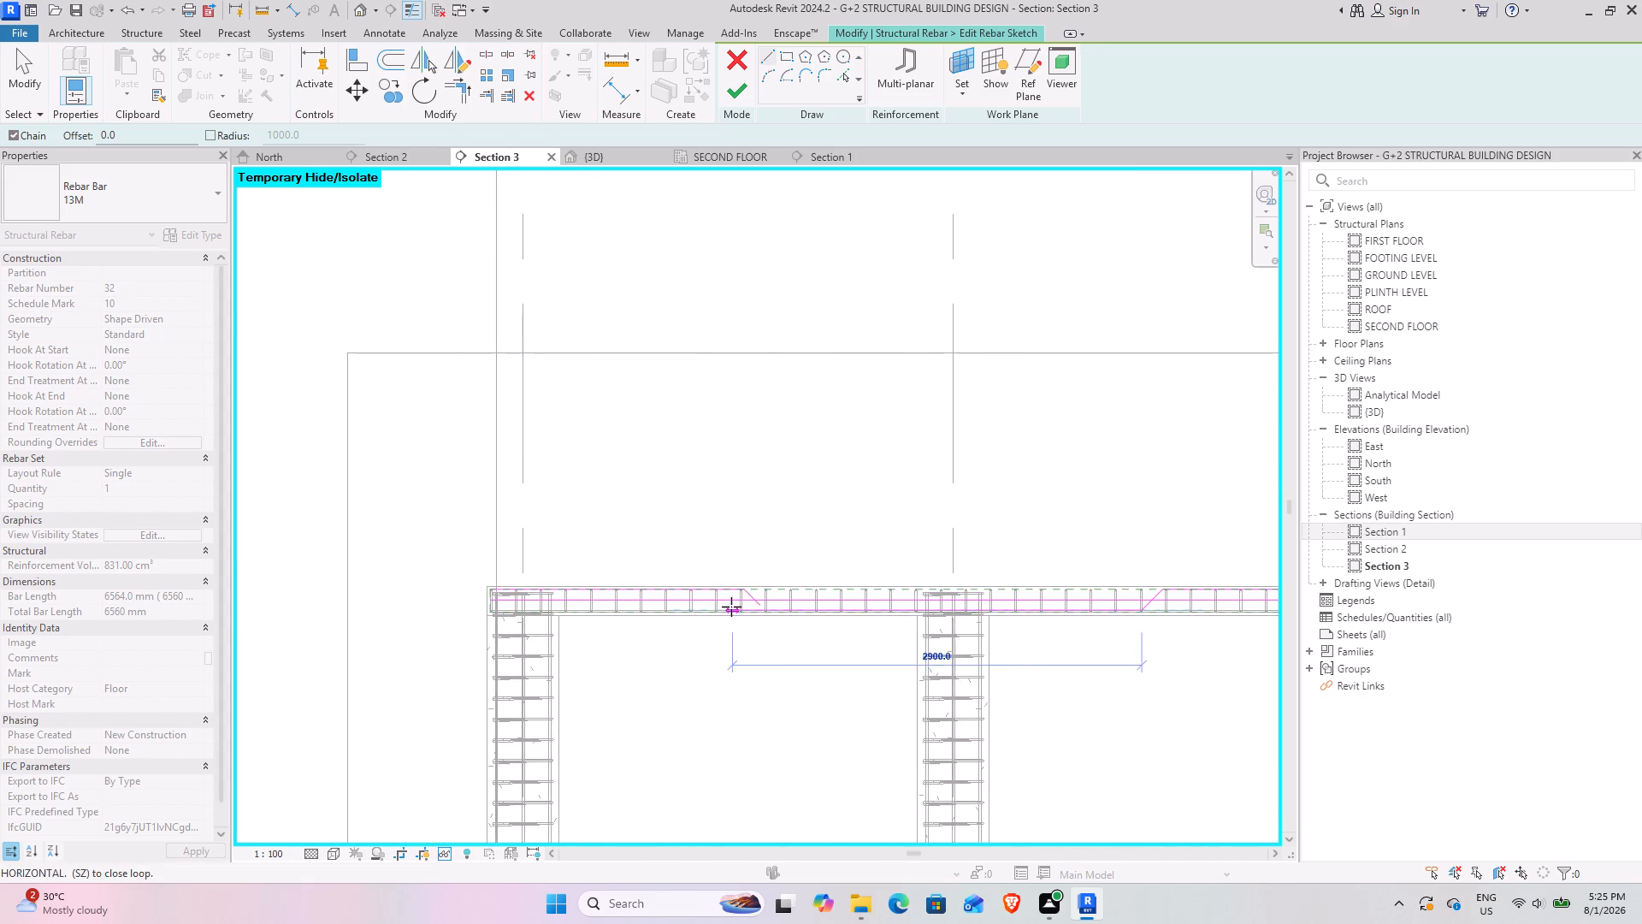
{"action": "scroll", "coordinate": [730, 601], "scroll_direction": "up", "scroll_amount": 9}
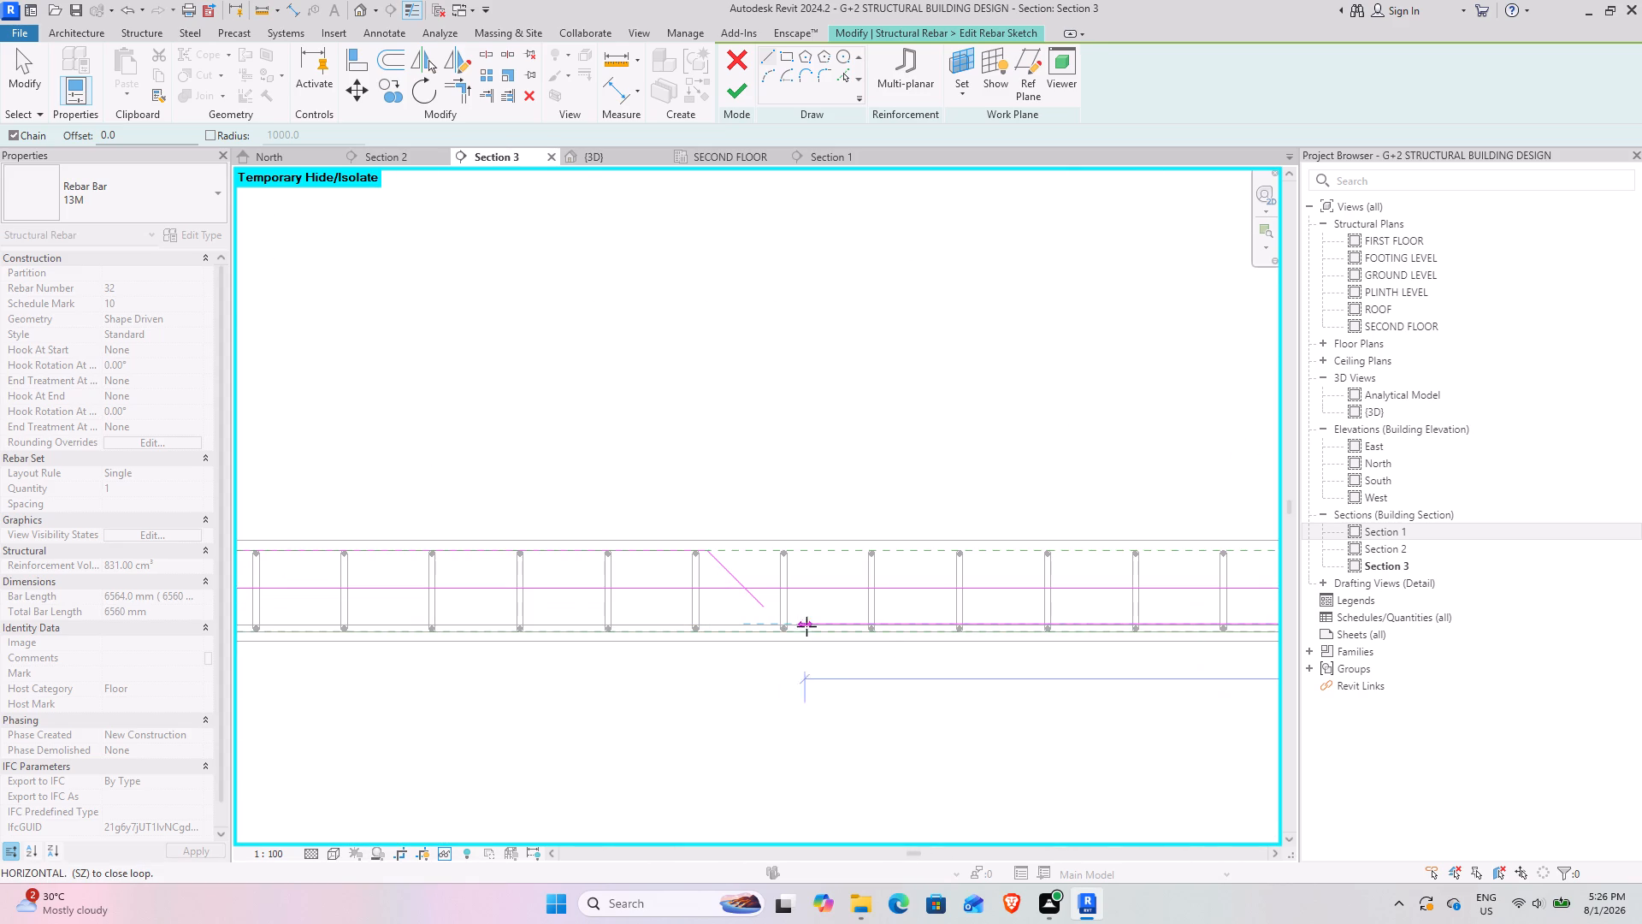
{"action": "left_click", "coordinate": [805, 625]}
{"action": "key", "text": "Escape"}
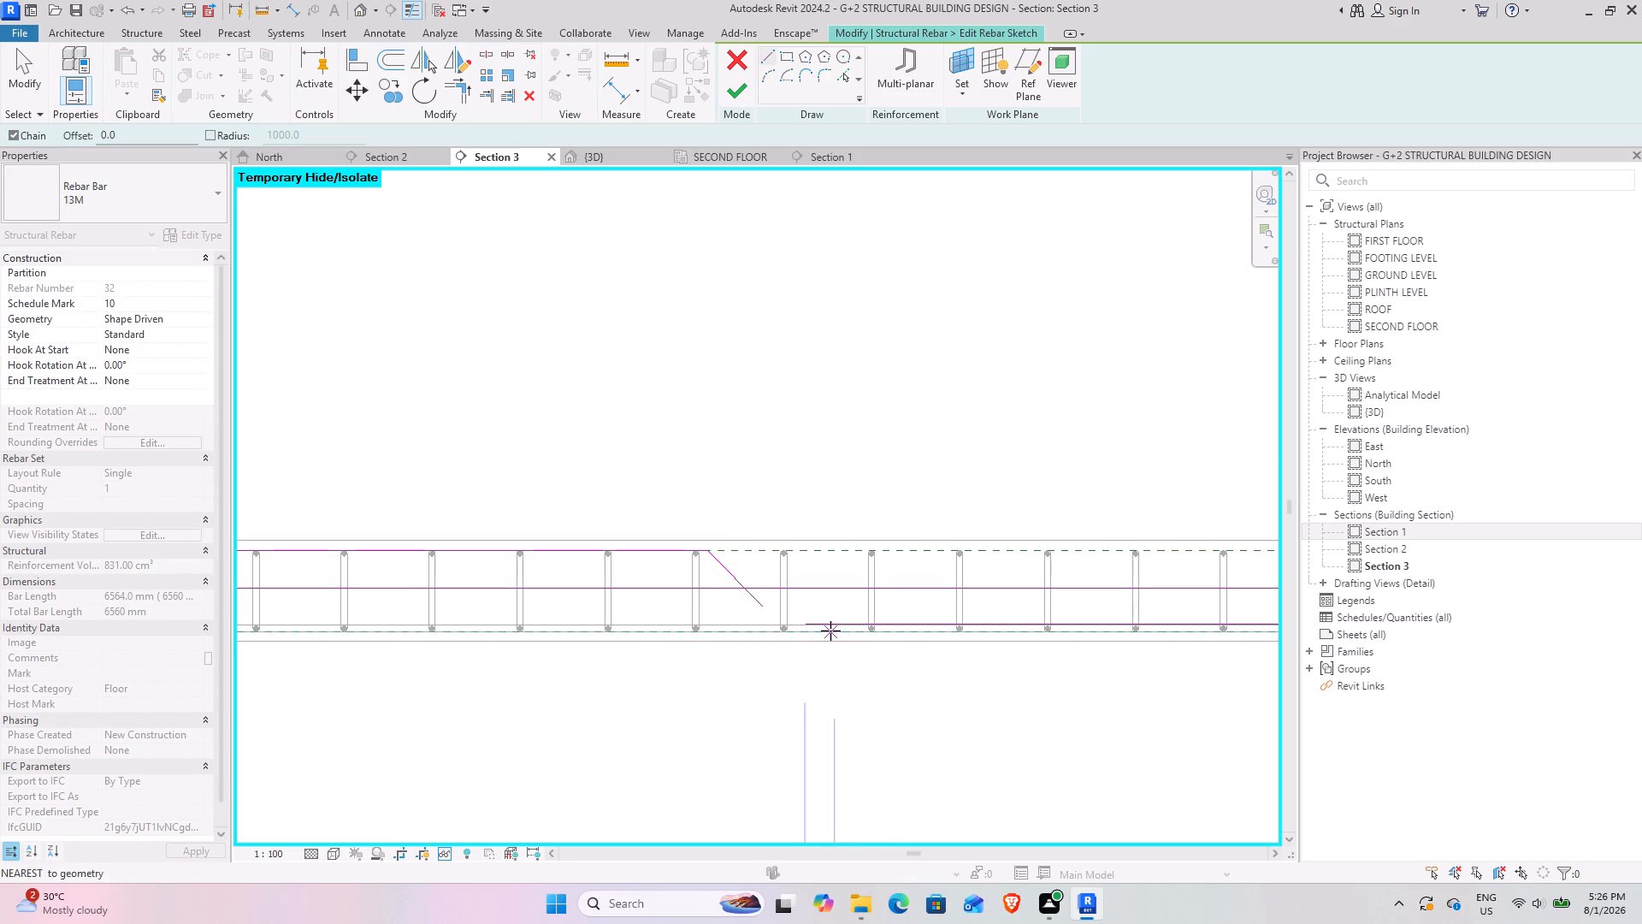
{"action": "key", "text": "Escape"}
Lengthen the bottom segment to about 2800 mm and trim it with the first diagonal into a corner.
{"action": "left_click", "coordinate": [835, 623]}
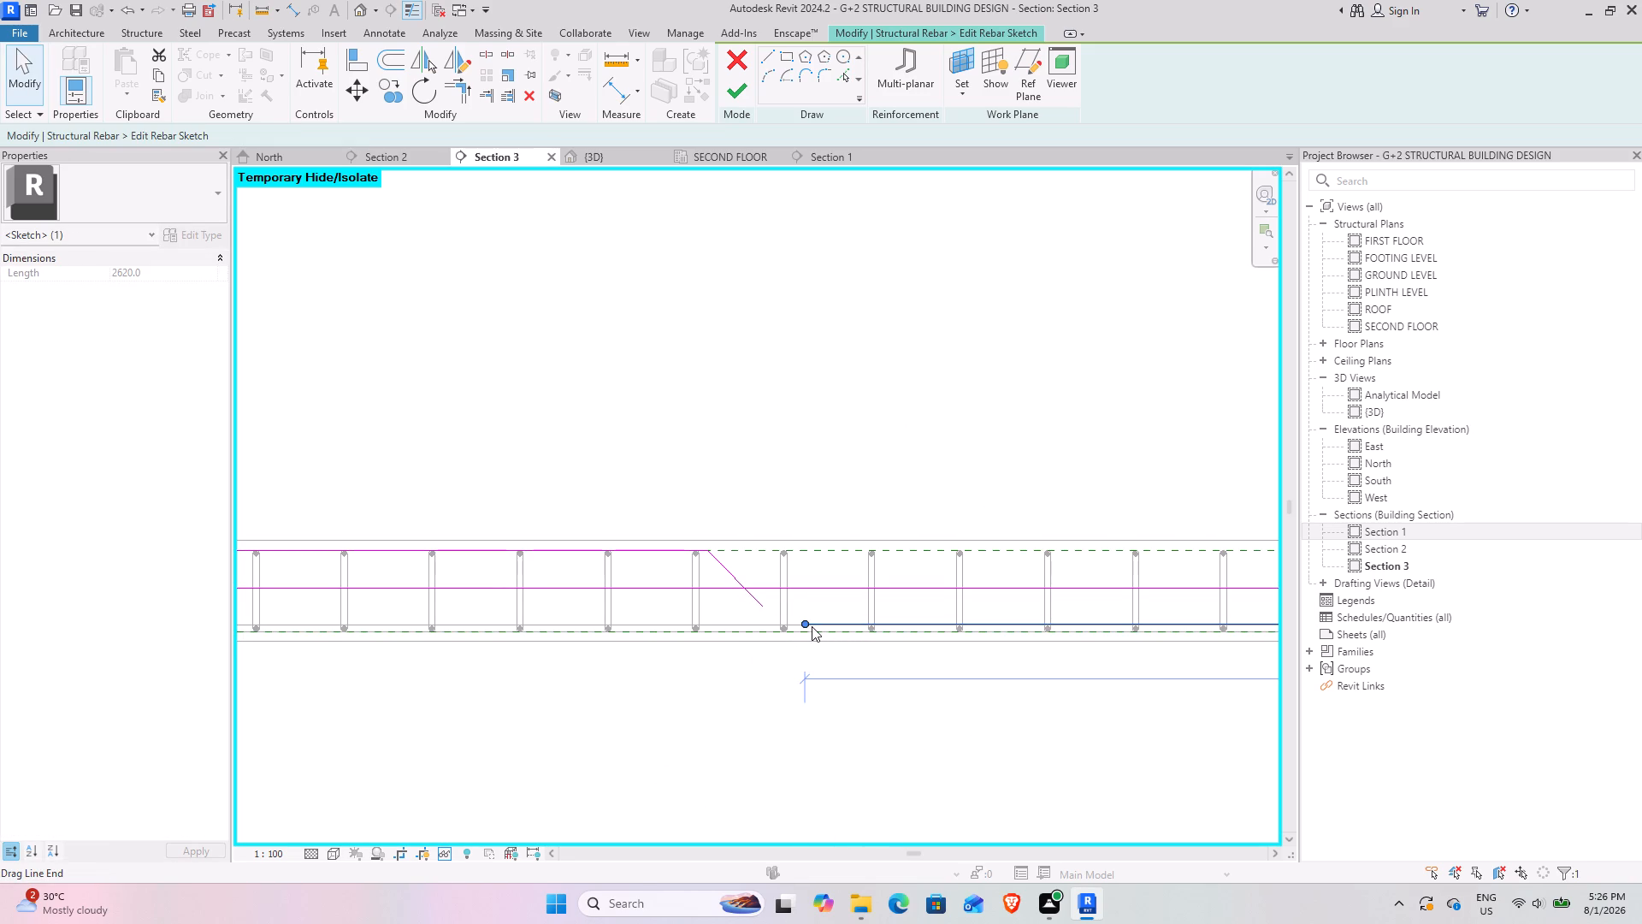
{"action": "left_click_drag", "start_coordinate": [802, 625], "coordinate": [711, 633]}
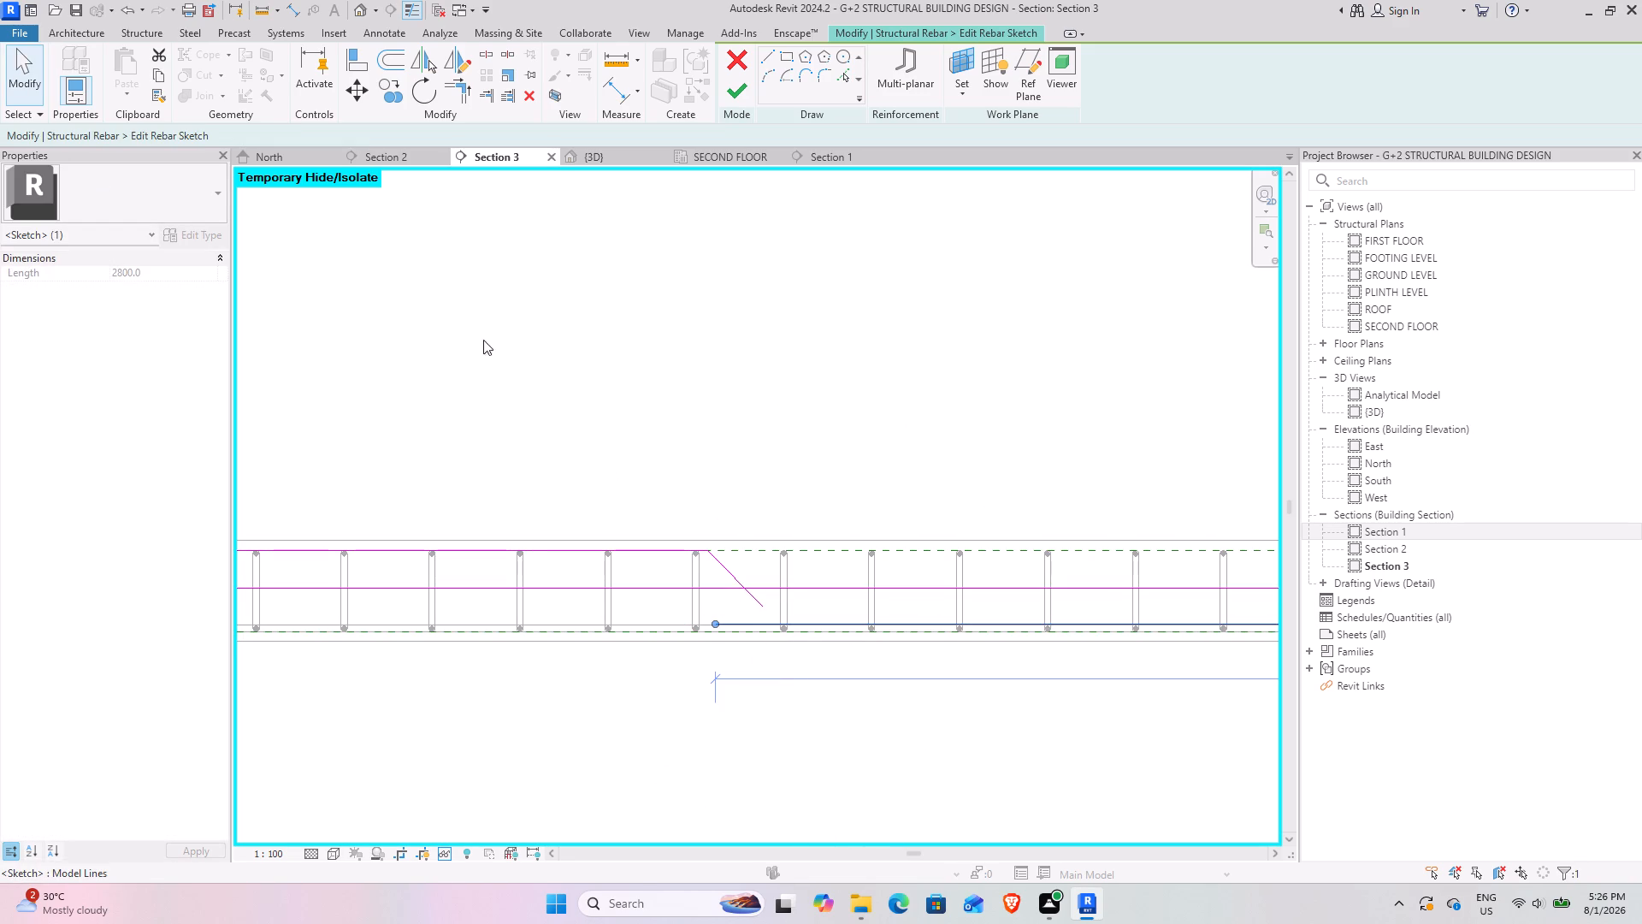
{"action": "left_click", "coordinate": [457, 84]}
{"action": "left_click", "coordinate": [750, 598]}
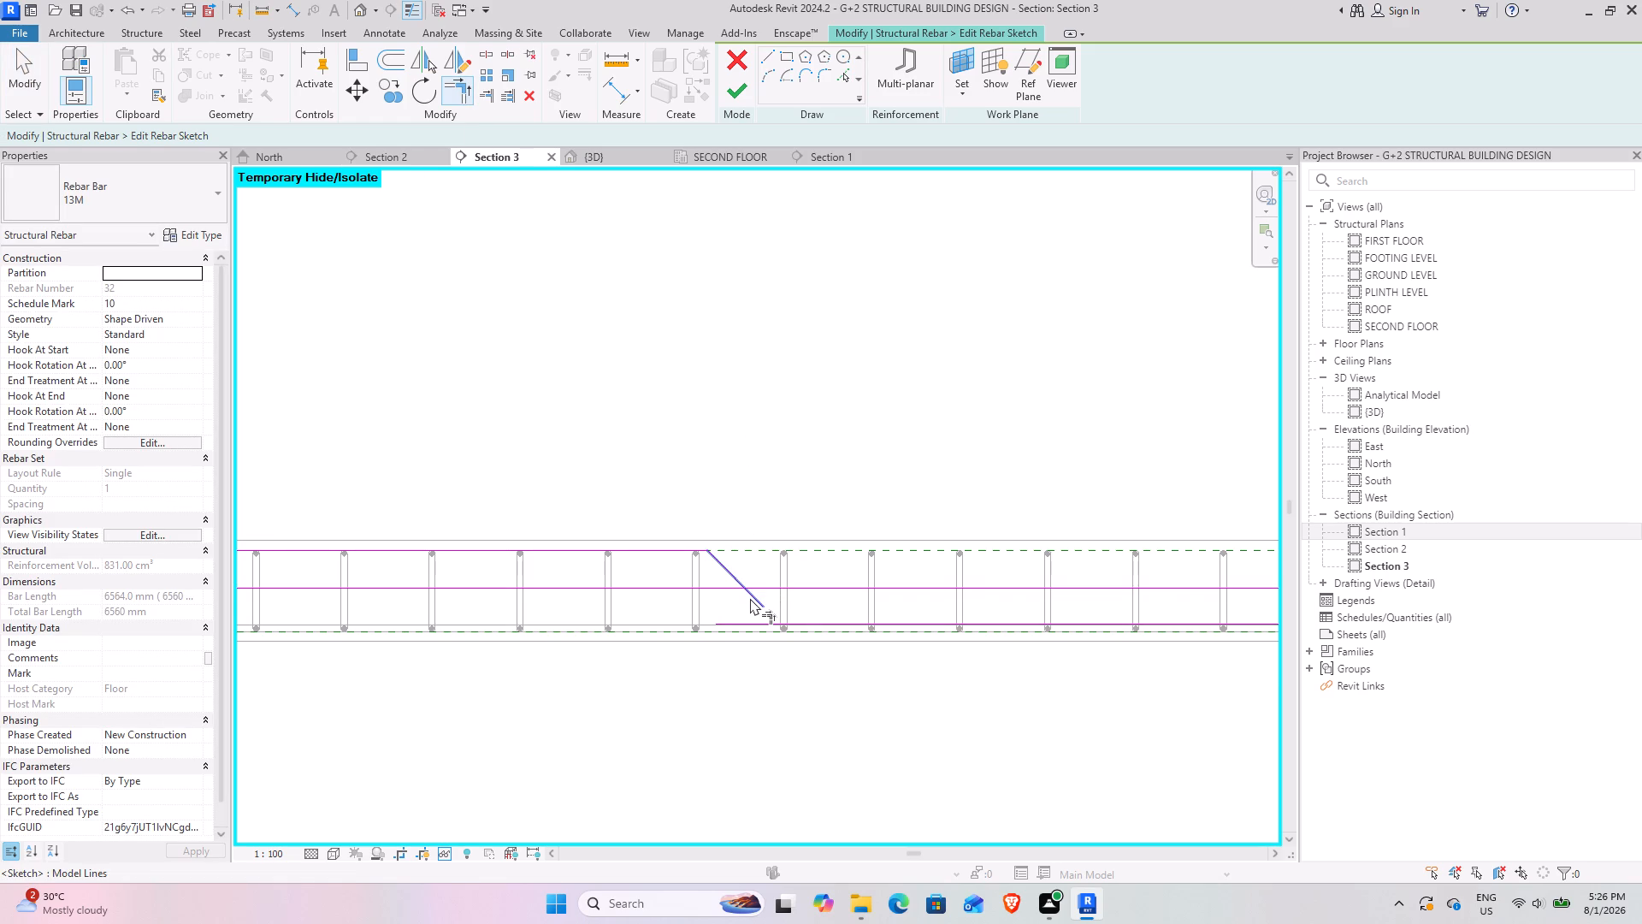
{"action": "left_click", "coordinate": [800, 631]}
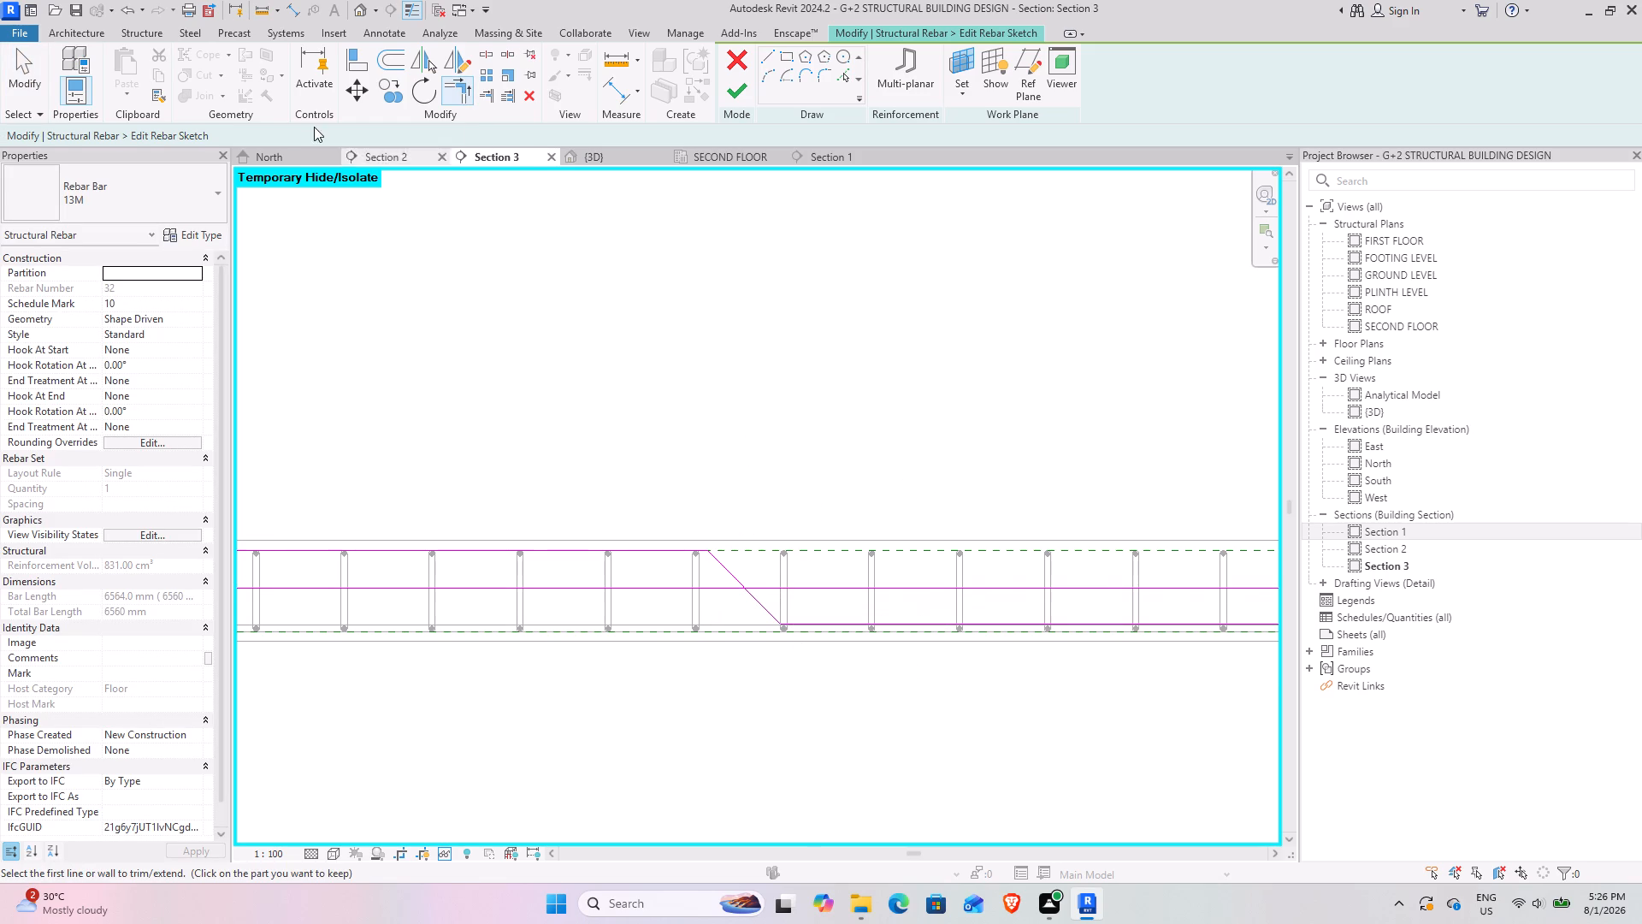
Delete the original straight mid-depth line and finish the bent bar's sketch.
{"action": "left_click", "coordinate": [23, 73]}
{"action": "left_click", "coordinate": [839, 589]}
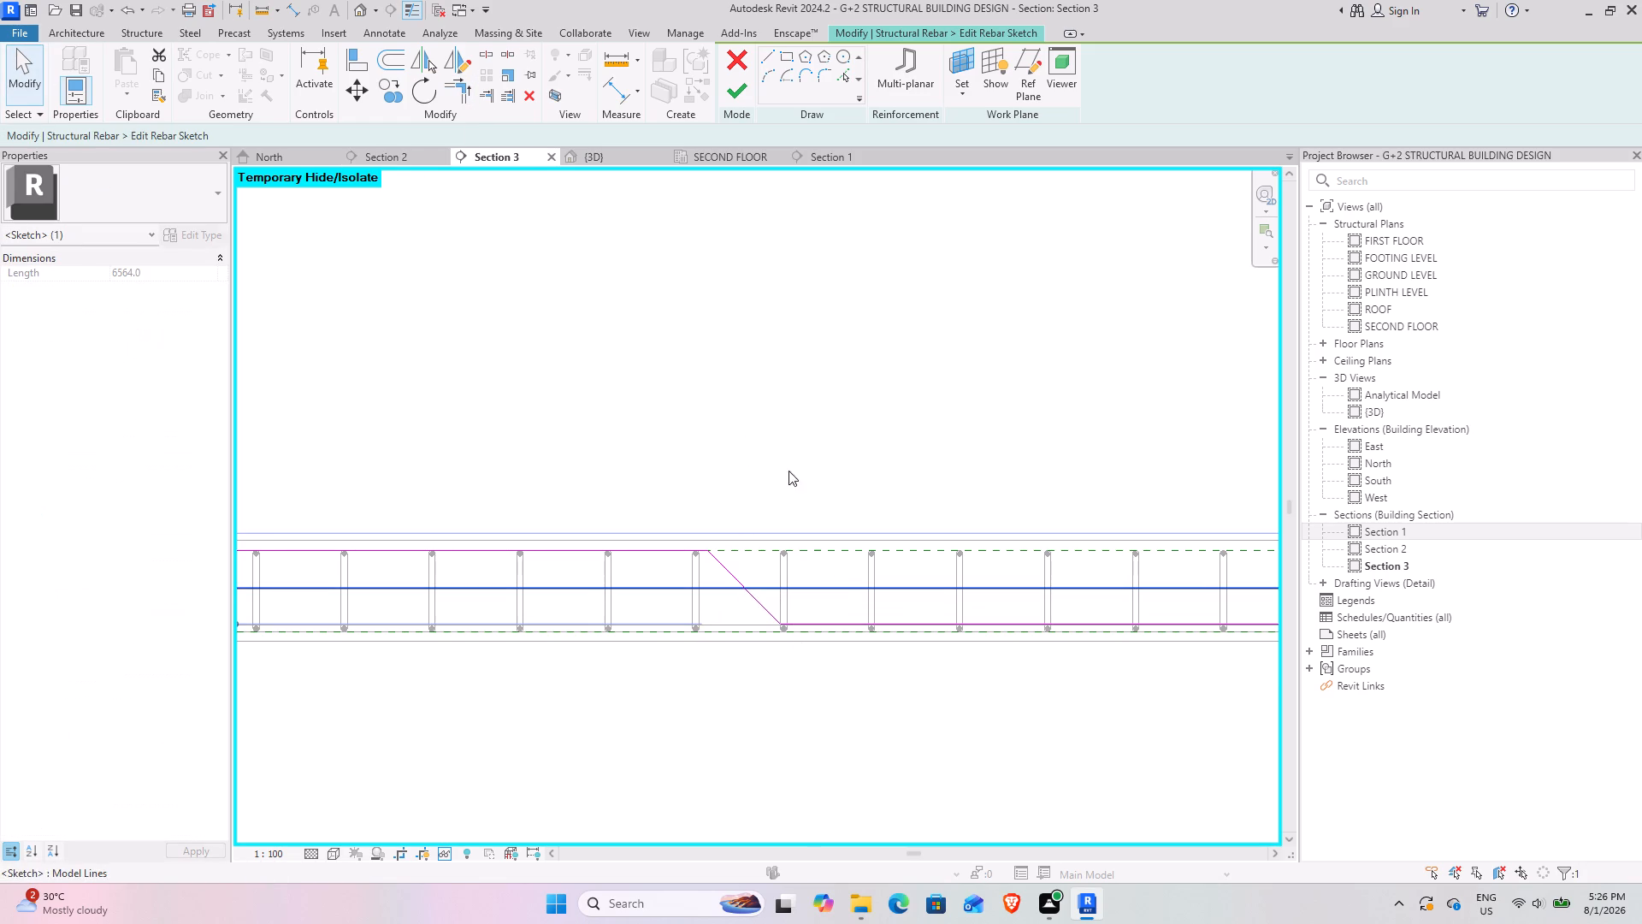
{"action": "left_click", "coordinate": [538, 102]}
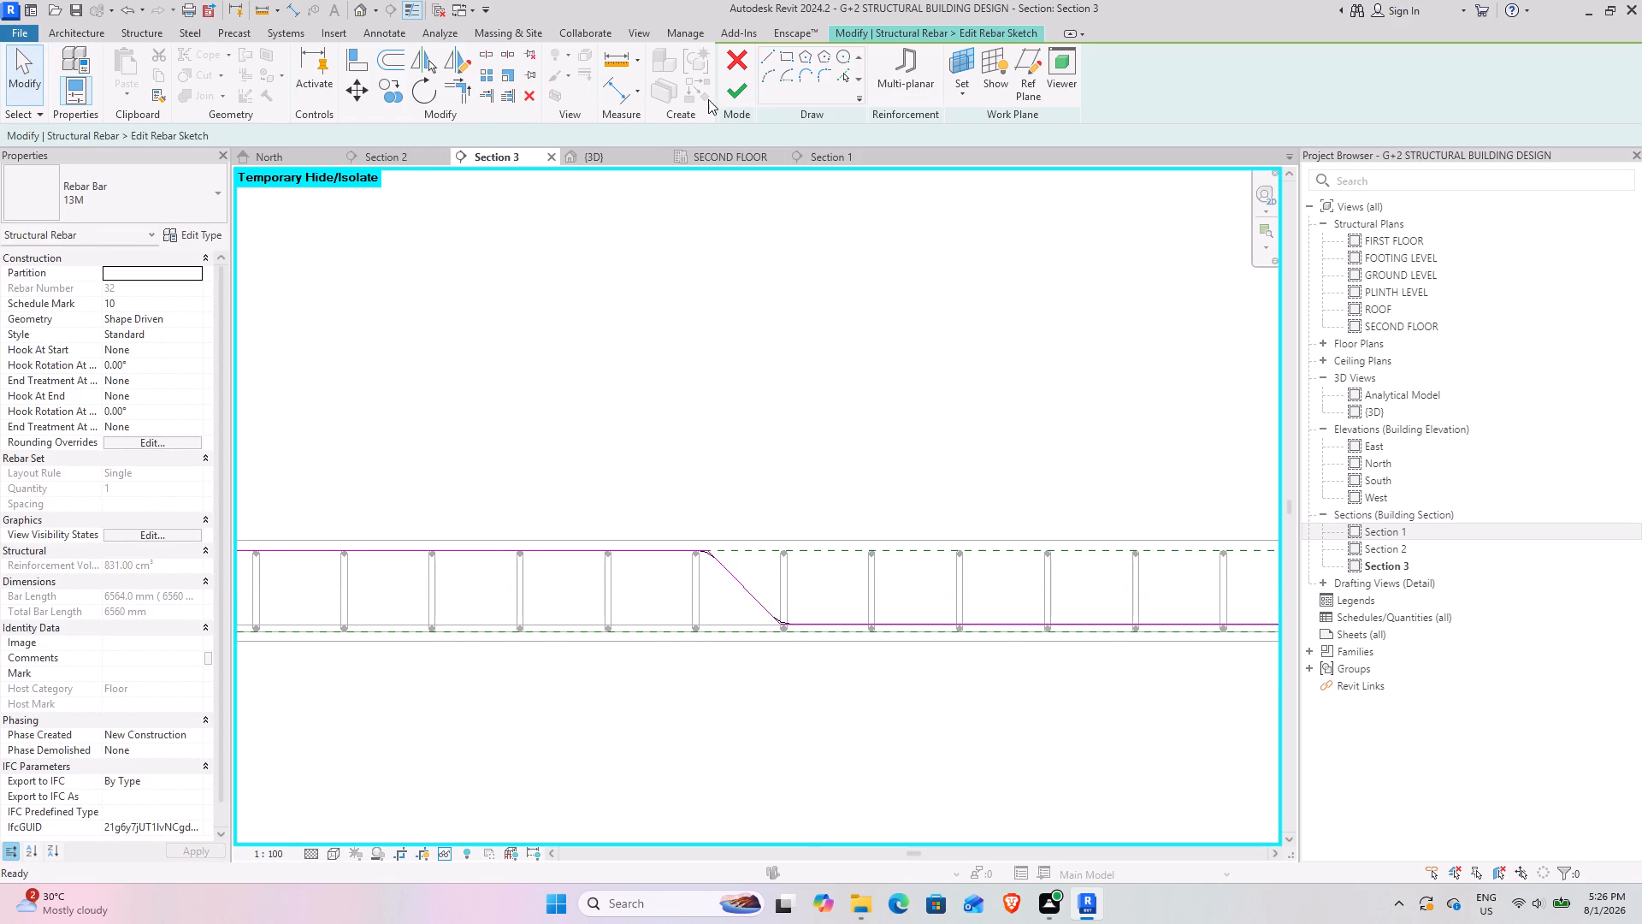
{"action": "left_click", "coordinate": [724, 94]}
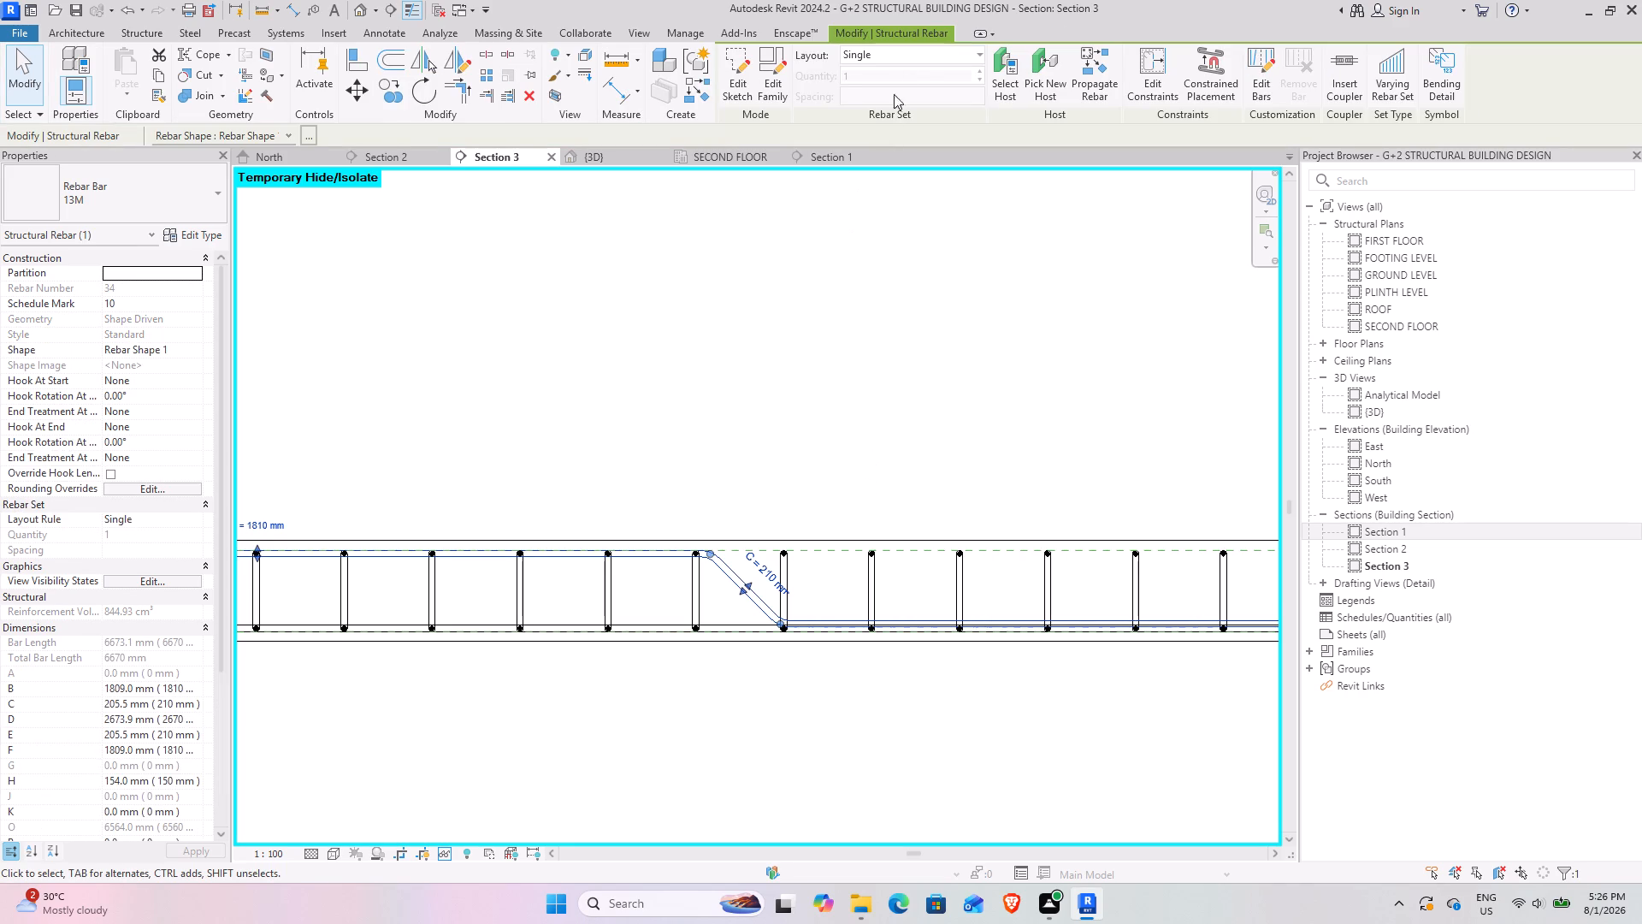
Shift the bent bar's bottom segment down onto the slab's bottom cover.
{"action": "left_click", "coordinate": [911, 54]}
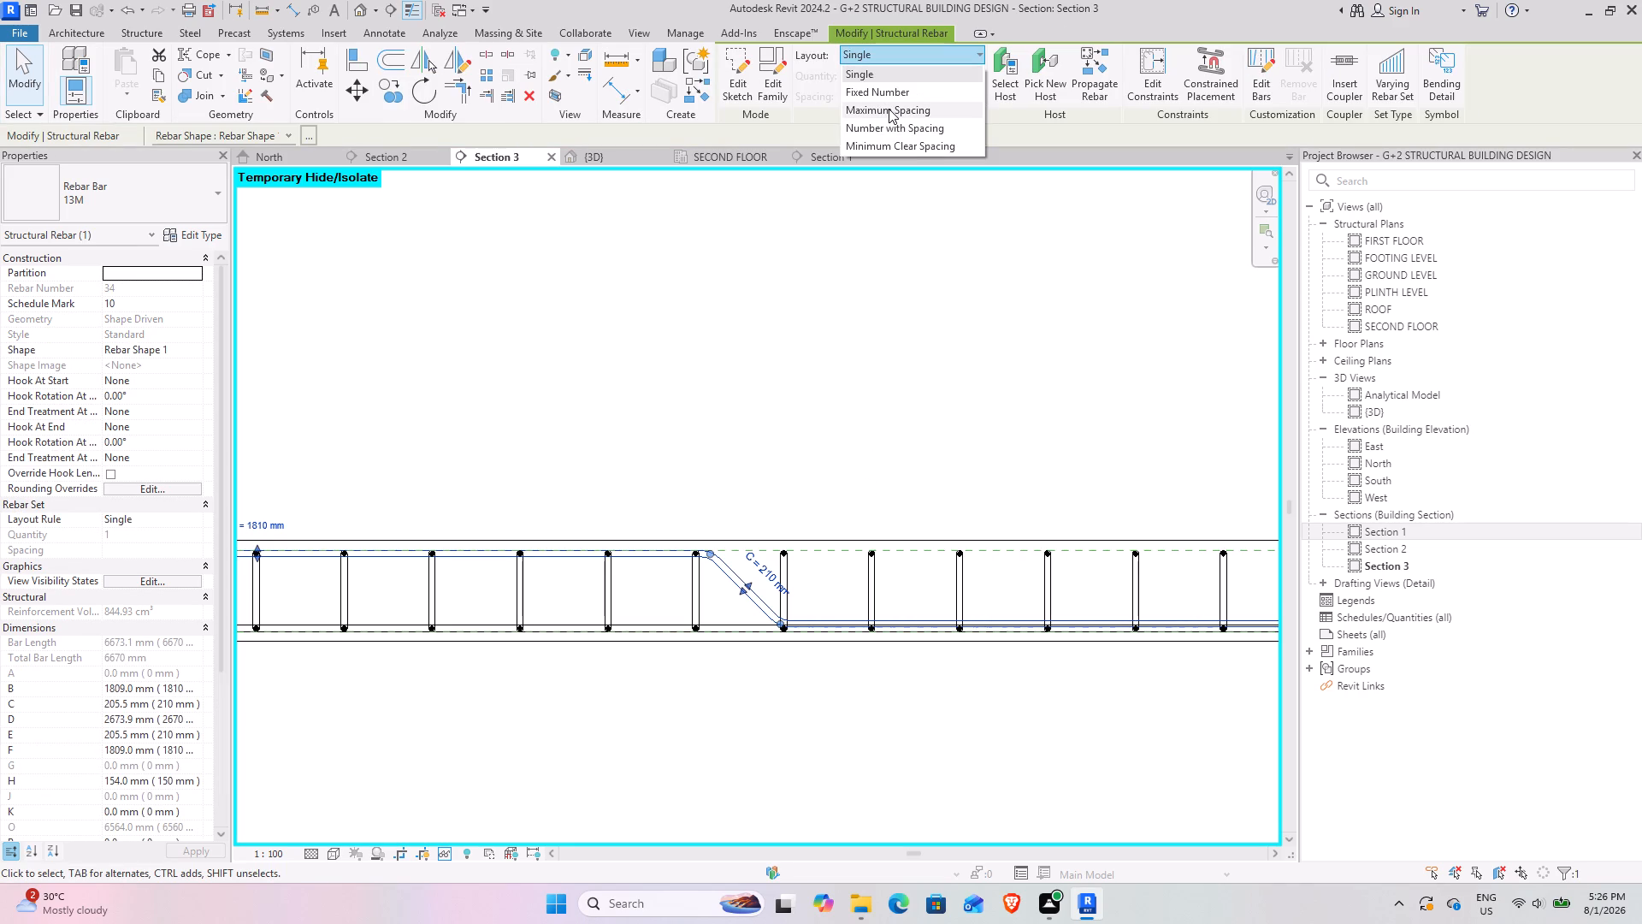
{"action": "scroll", "coordinate": [1142, 563], "scroll_direction": "down", "scroll_amount": 3}
{"action": "middle_click_drag", "start_coordinate": [1017, 606], "coordinate": [529, 576]}
{"action": "middle_click_drag", "start_coordinate": [975, 694], "coordinate": [758, 632]}
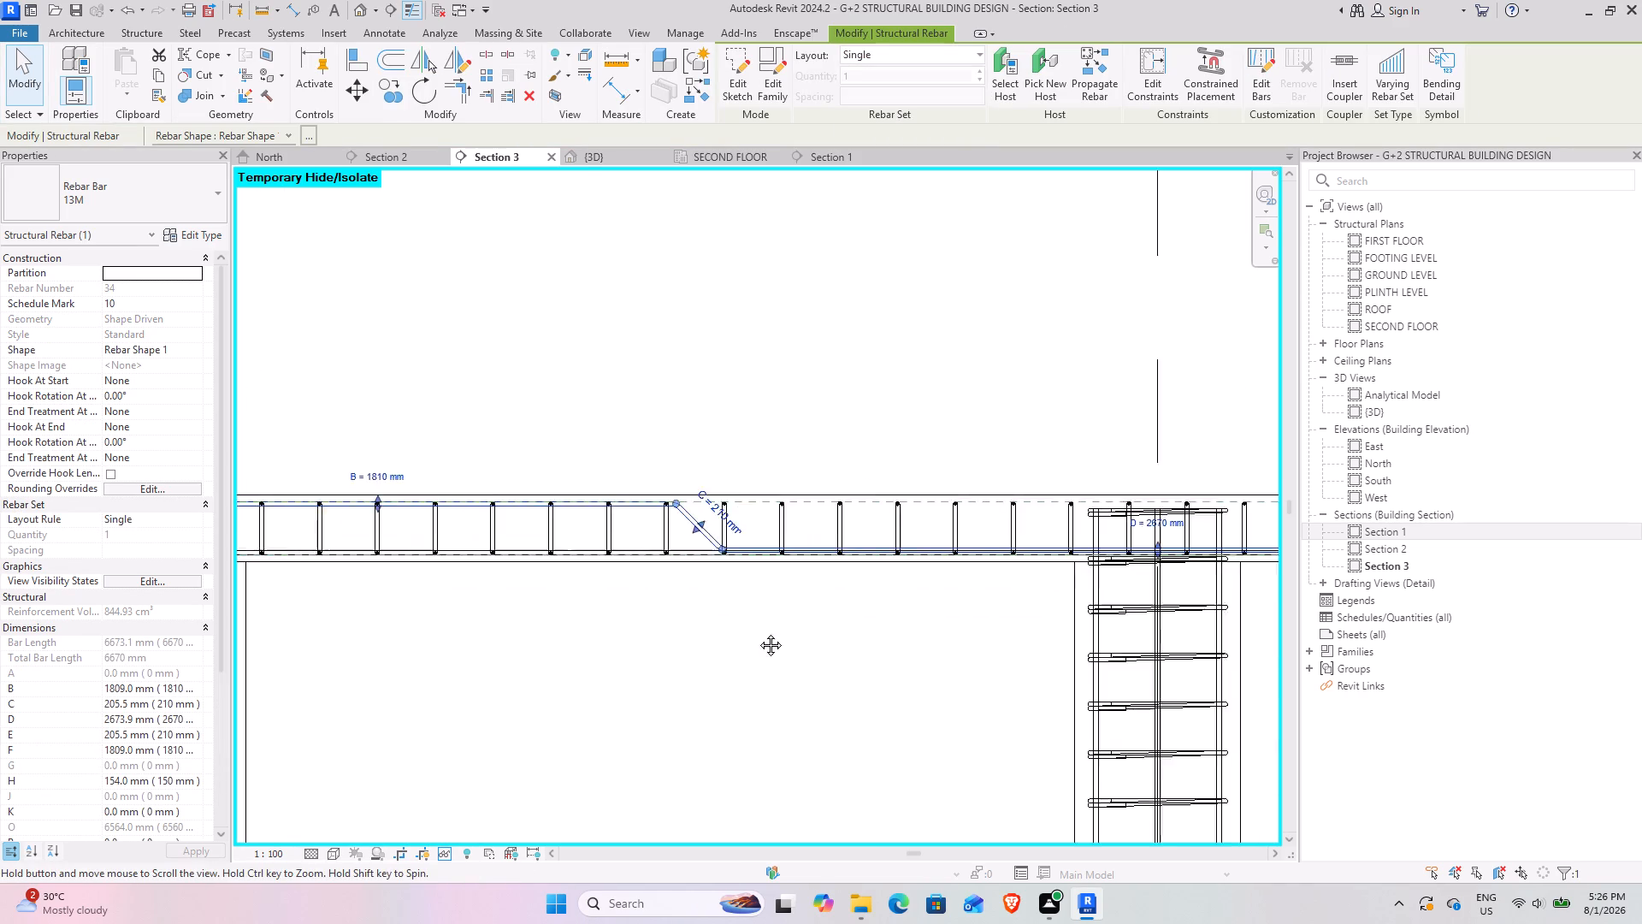
{"action": "middle_click_drag", "start_coordinate": [758, 632], "coordinate": [517, 645]}
{"action": "scroll", "coordinate": [883, 557], "scroll_direction": "up", "scroll_amount": 7}
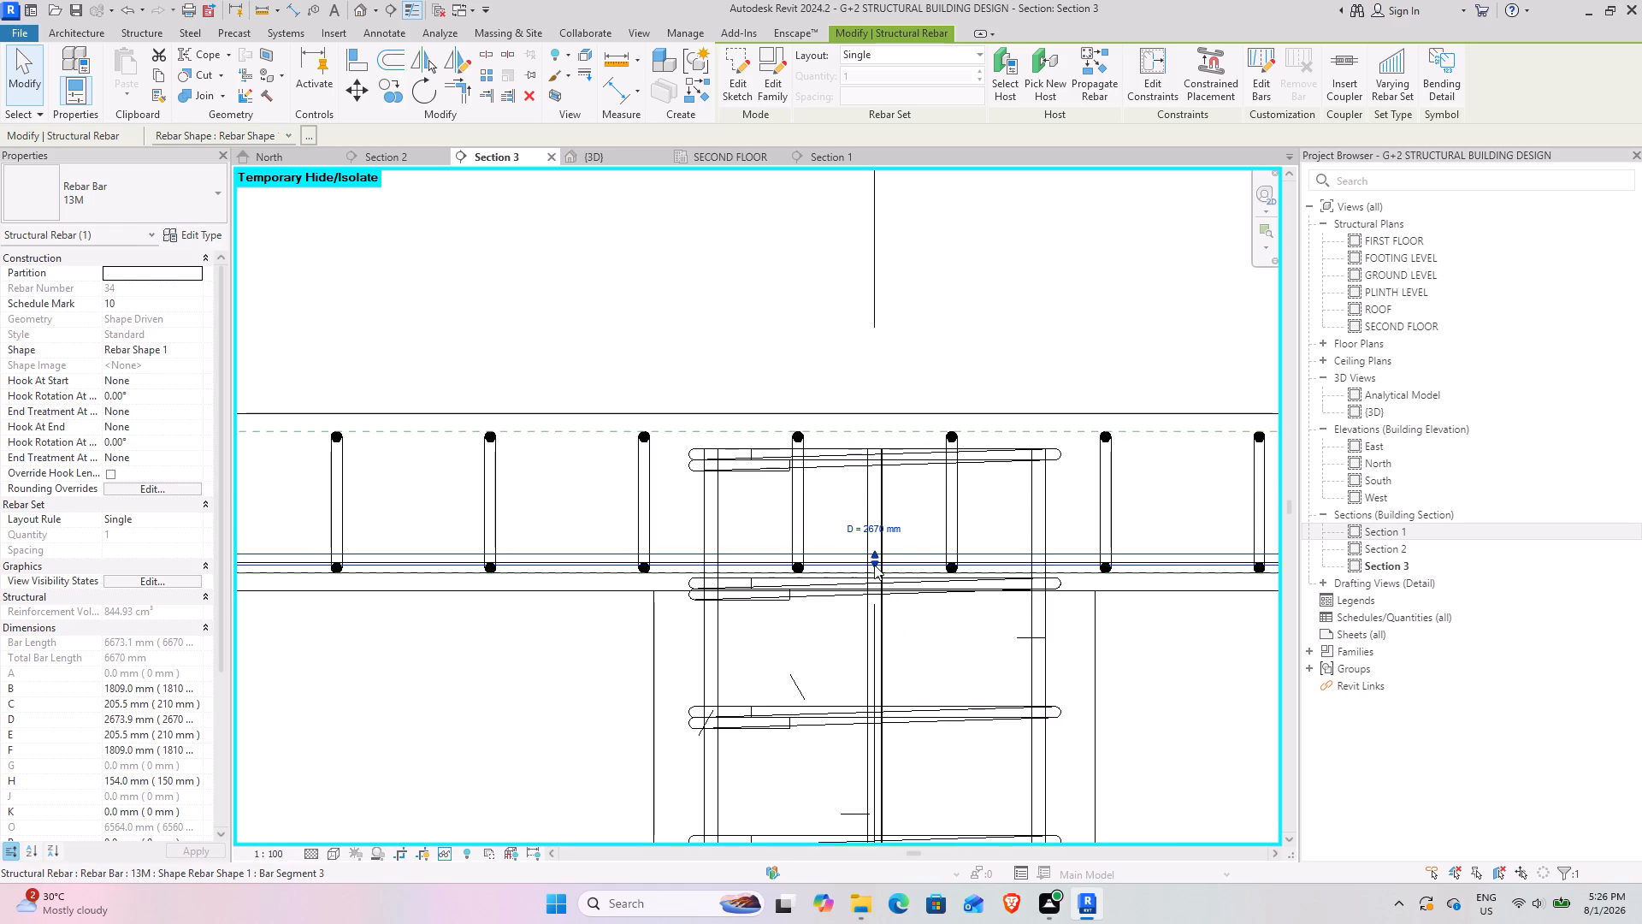
{"action": "left_click", "coordinate": [875, 564]}
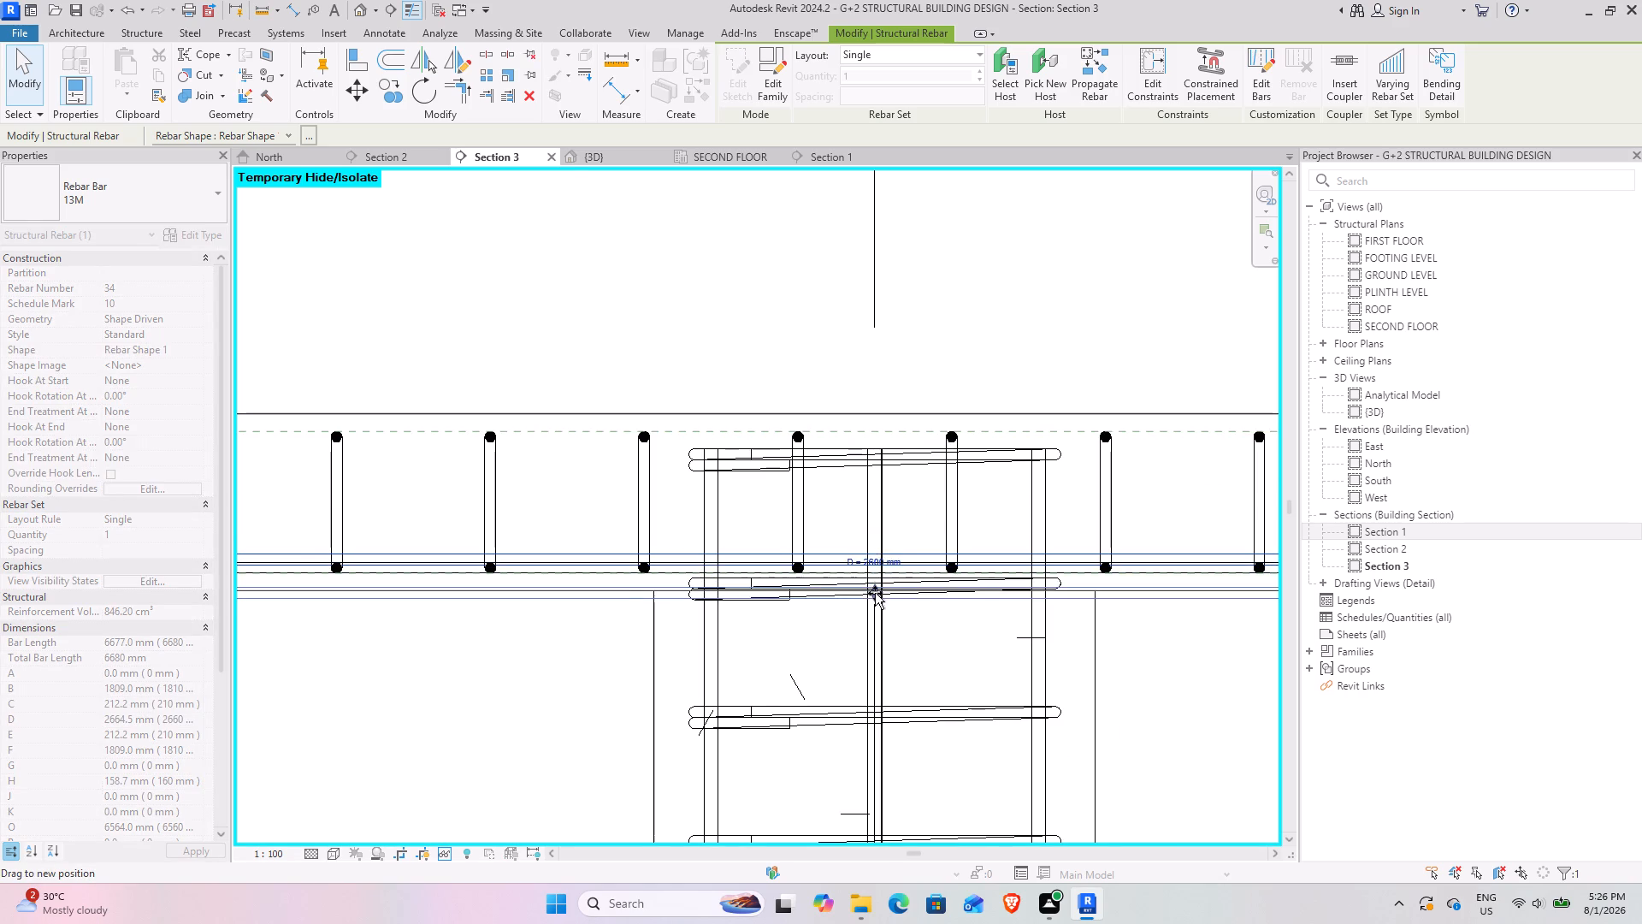
Set the bent bar's layout to Maximum Spacing with a spacing of 180 mm.
{"action": "left_click", "coordinate": [883, 58]}
{"action": "left_click", "coordinate": [889, 108]}
{"action": "left_click", "coordinate": [924, 91]}
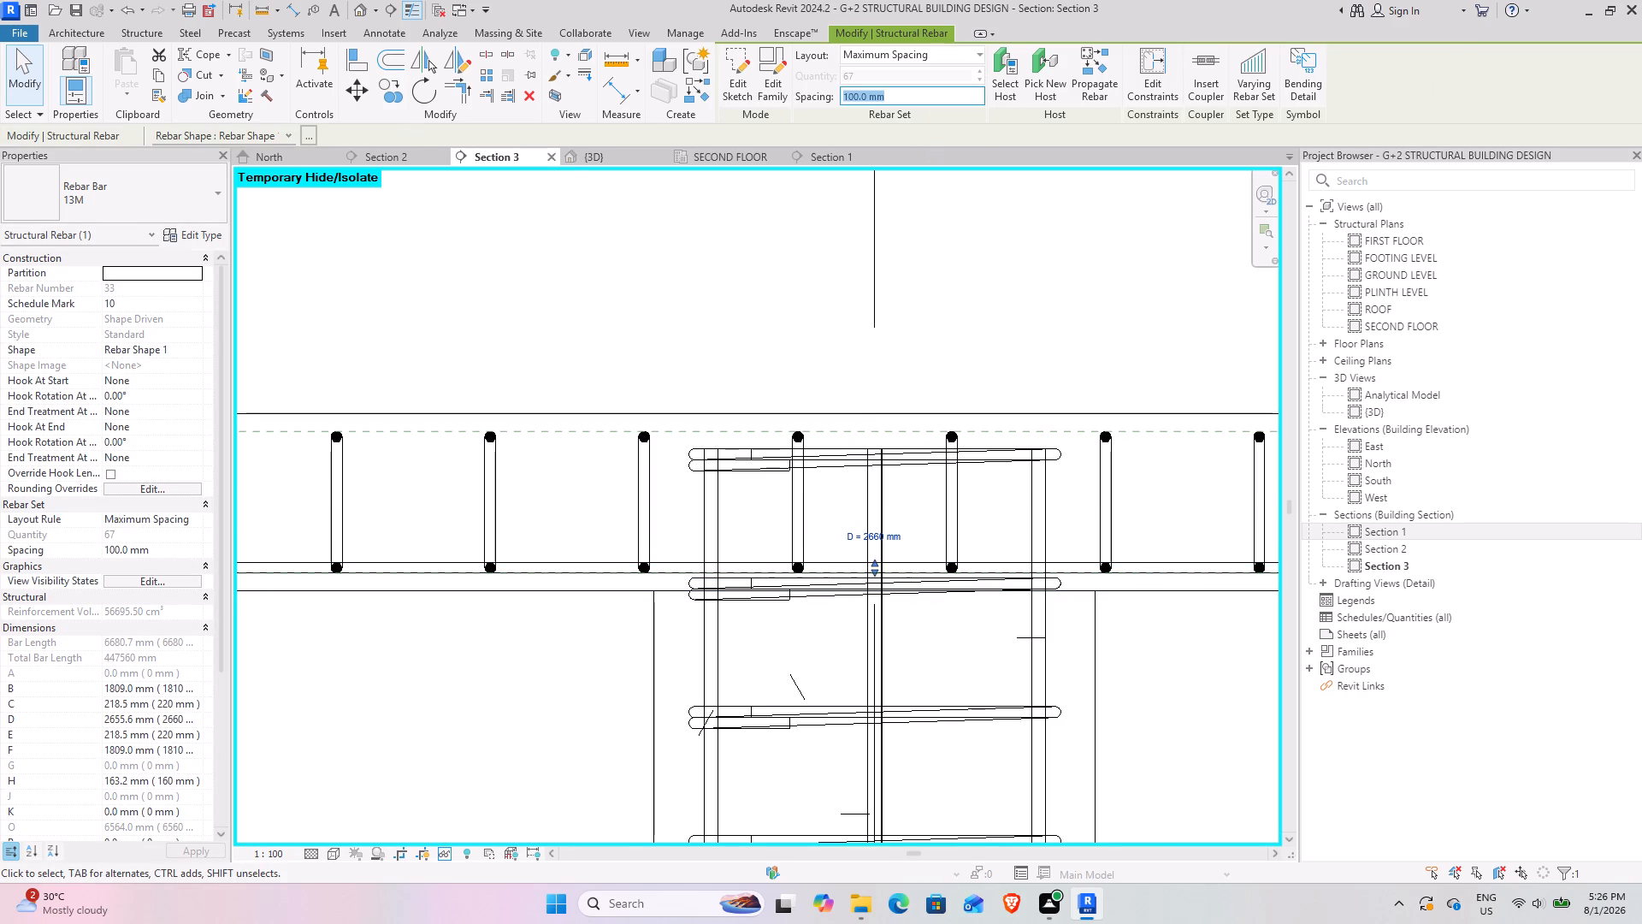
{"action": "type", "text": "180"}
{"action": "key", "text": "Return"}
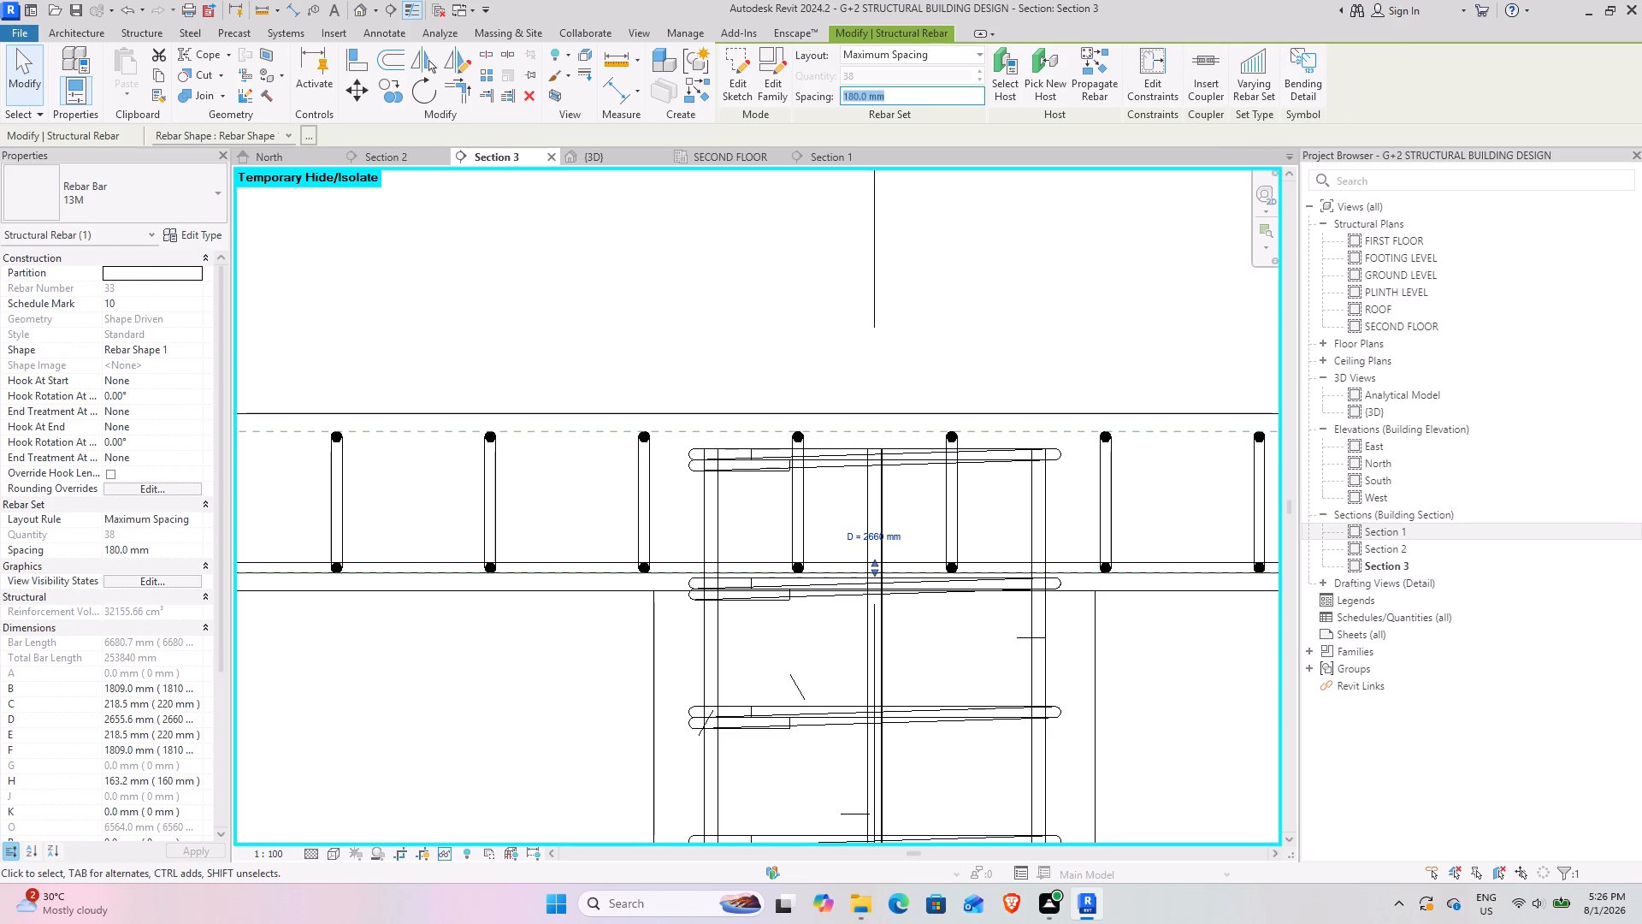
Set the bent bar set to show unobscured in the {3D} view.
{"action": "left_click", "coordinate": [158, 587]}
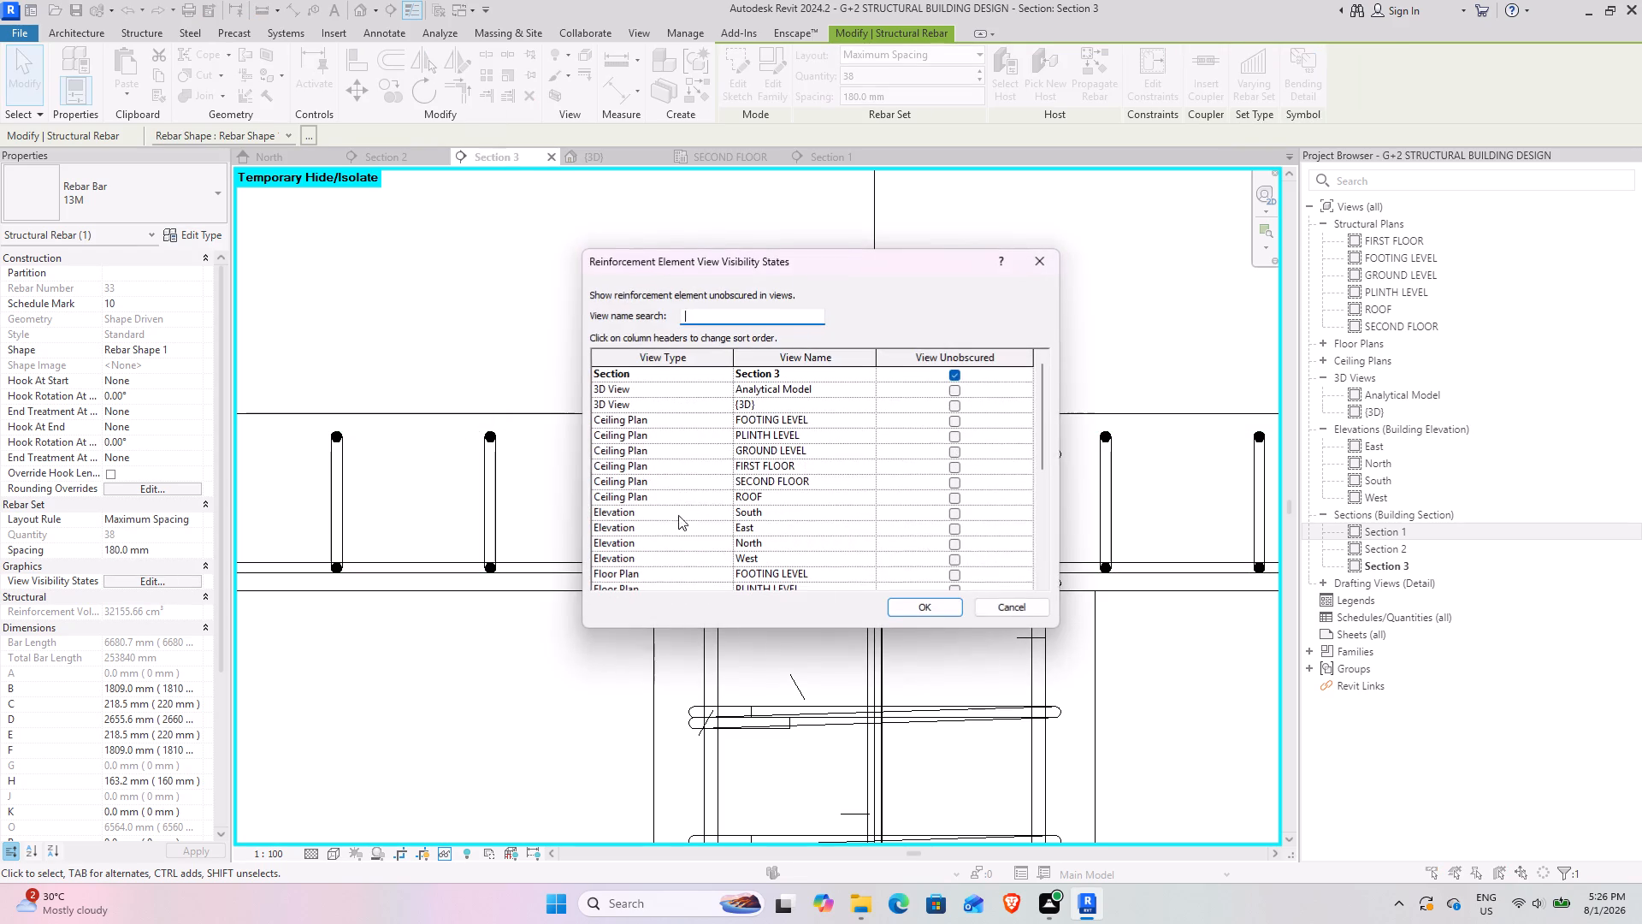
{"action": "left_click", "coordinate": [954, 404]}
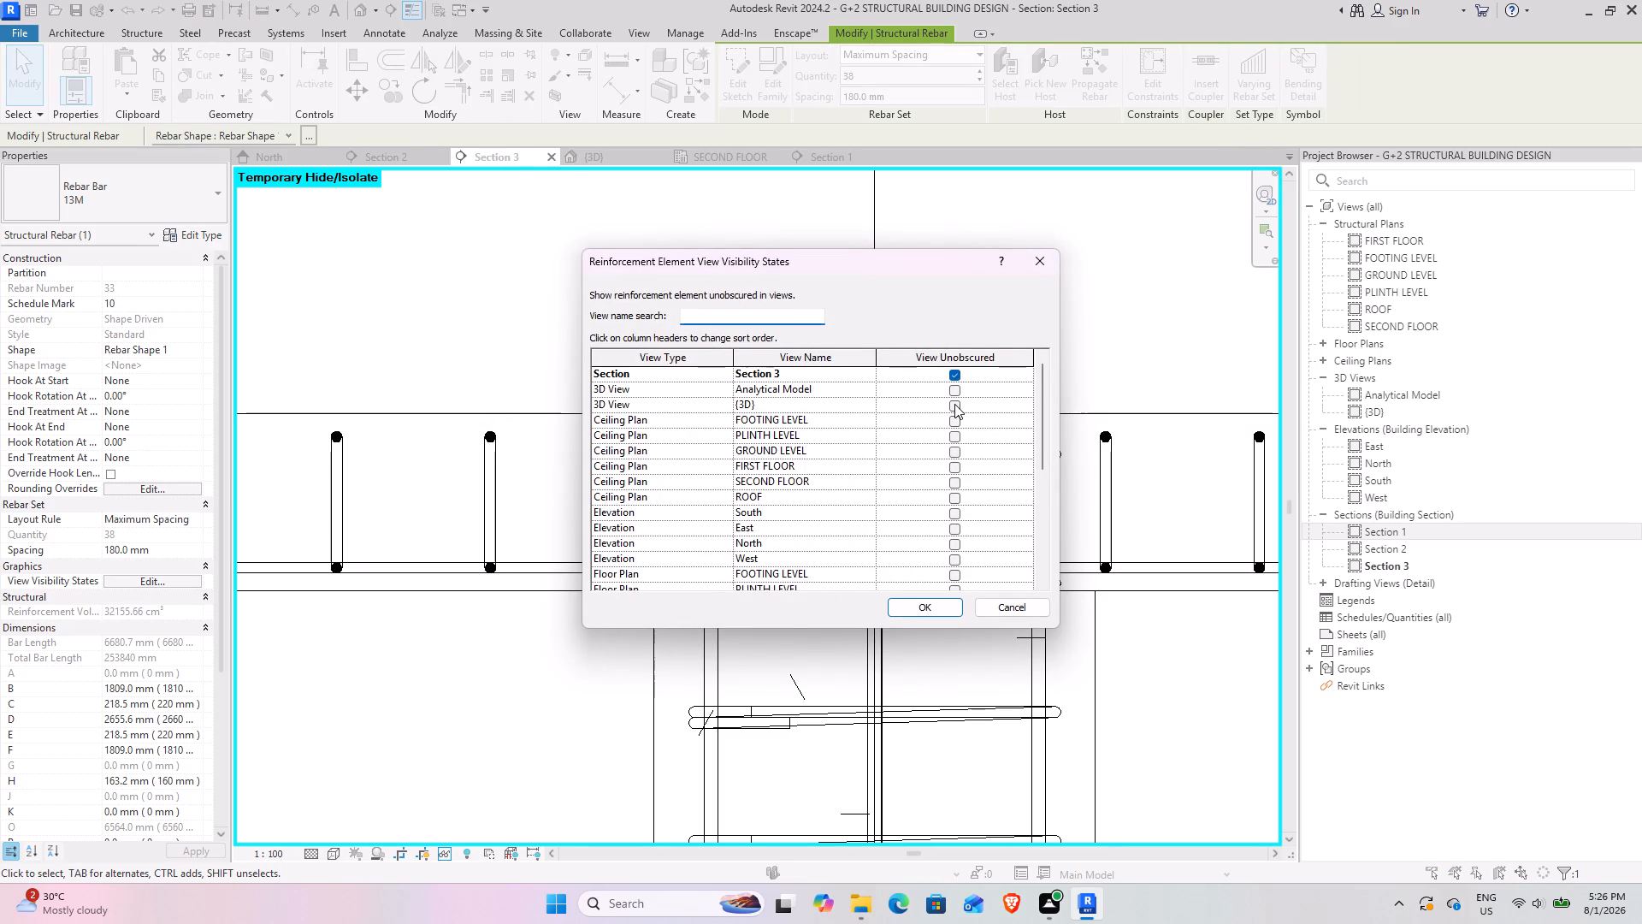
{"action": "left_click", "coordinate": [928, 610]}
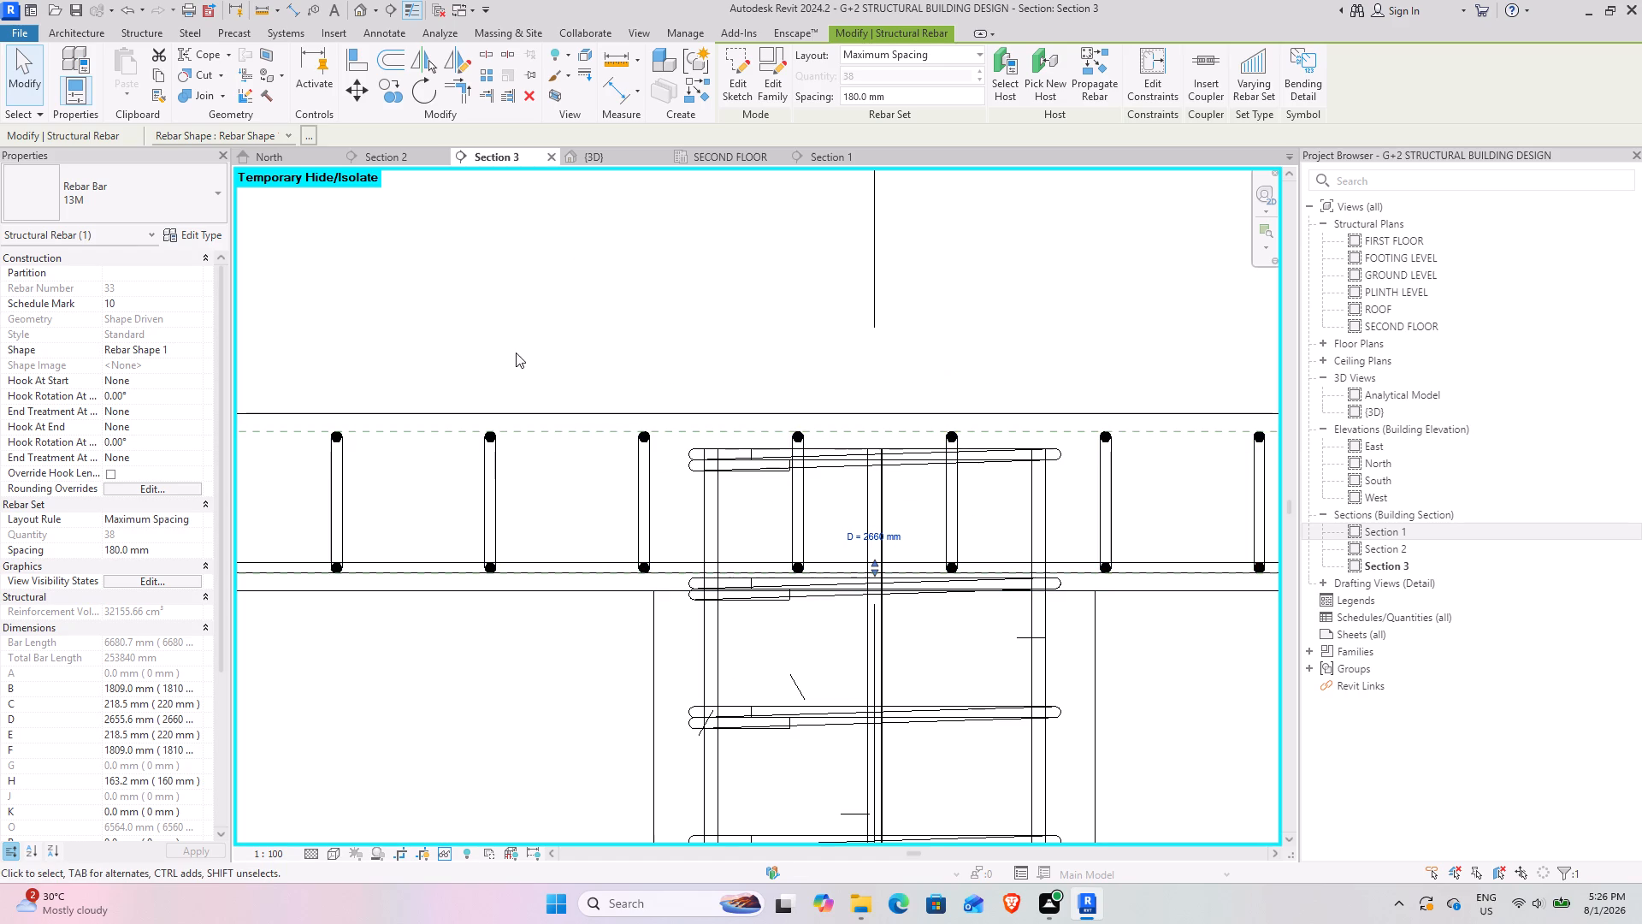
Examine the slab's straight and bent reinforcement from several angles in the {3D} view.
{"action": "left_click", "coordinate": [594, 162]}
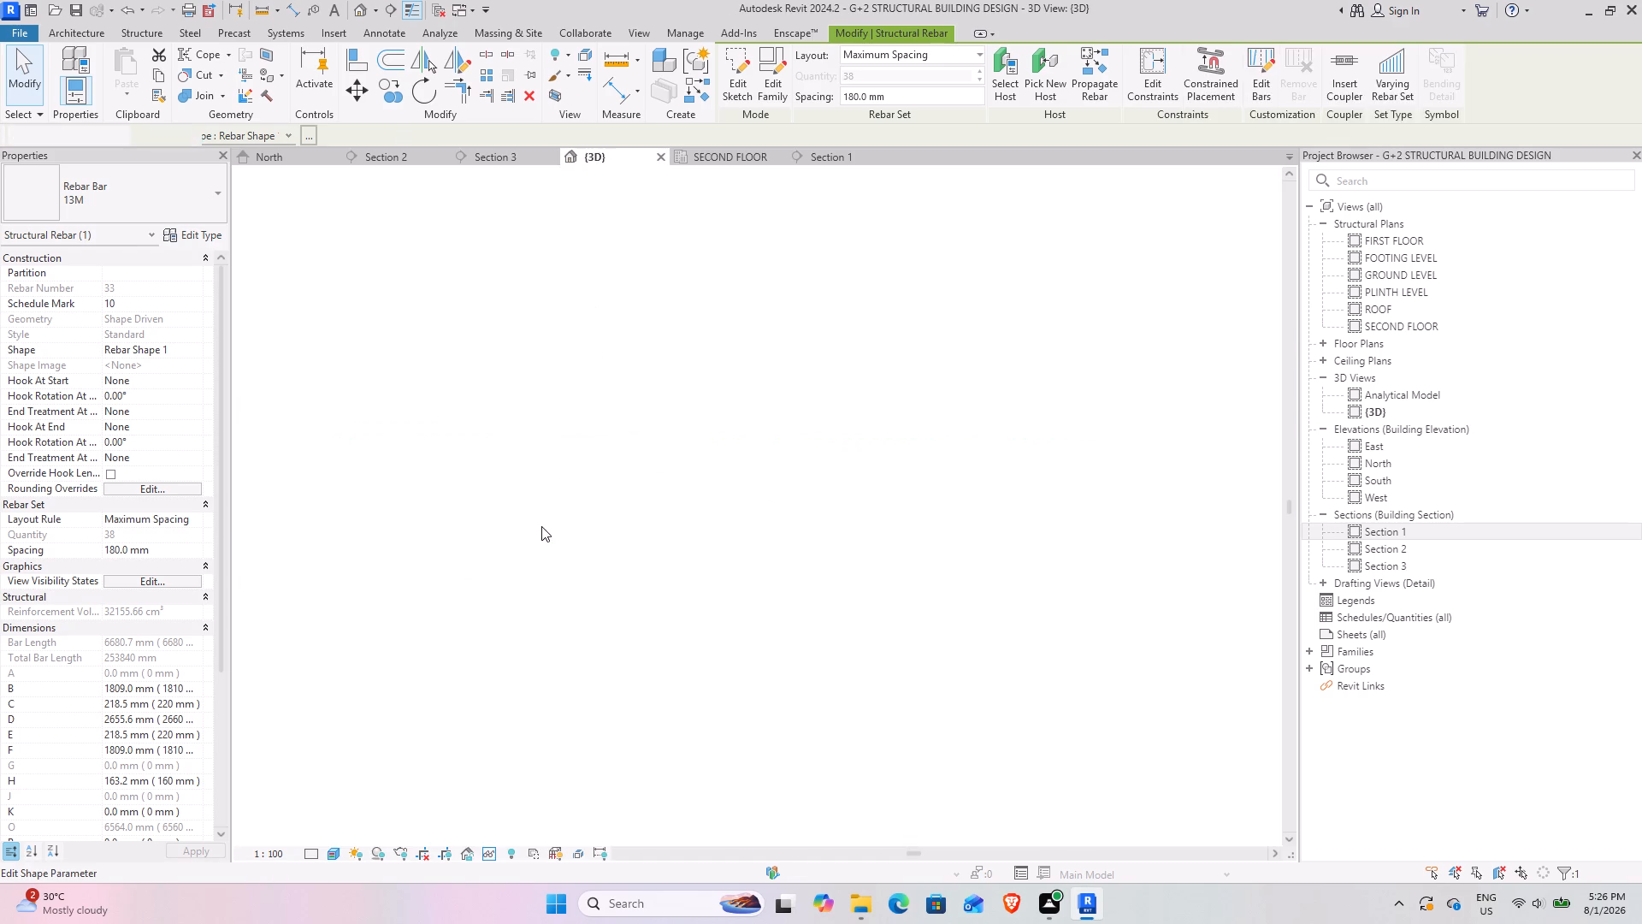
{"action": "scroll", "coordinate": [541, 526], "scroll_direction": "down", "scroll_amount": 4}
{"action": "left_click", "coordinate": [954, 484]}
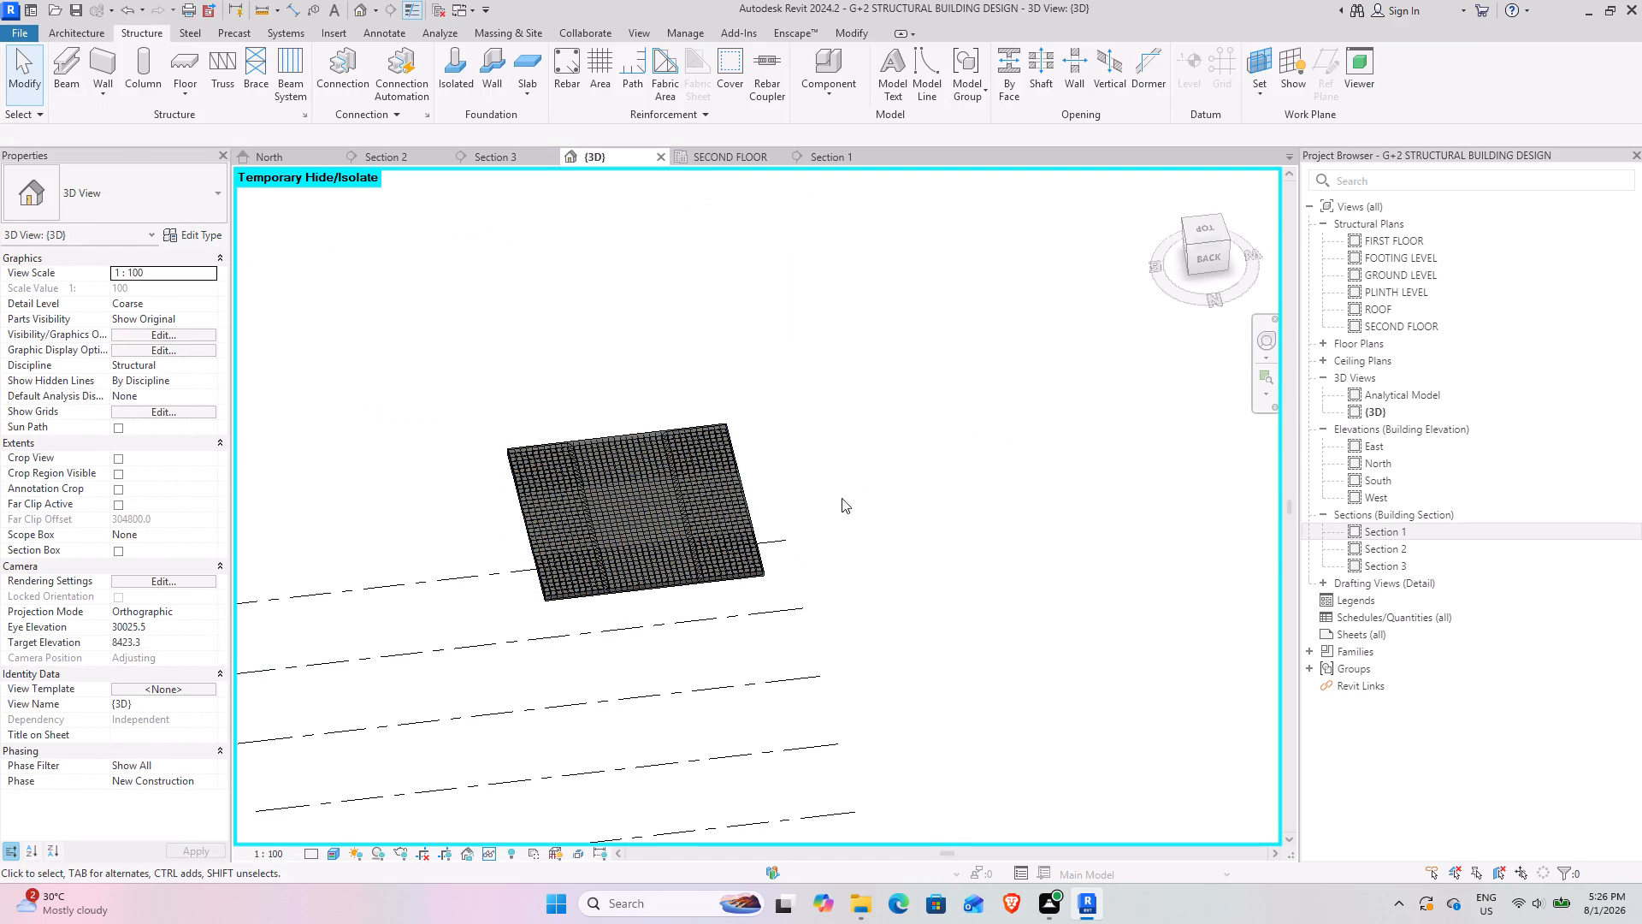
{"action": "middle_click_drag", "start_coordinate": [549, 630], "coordinate": [785, 496], "text": "shift"}
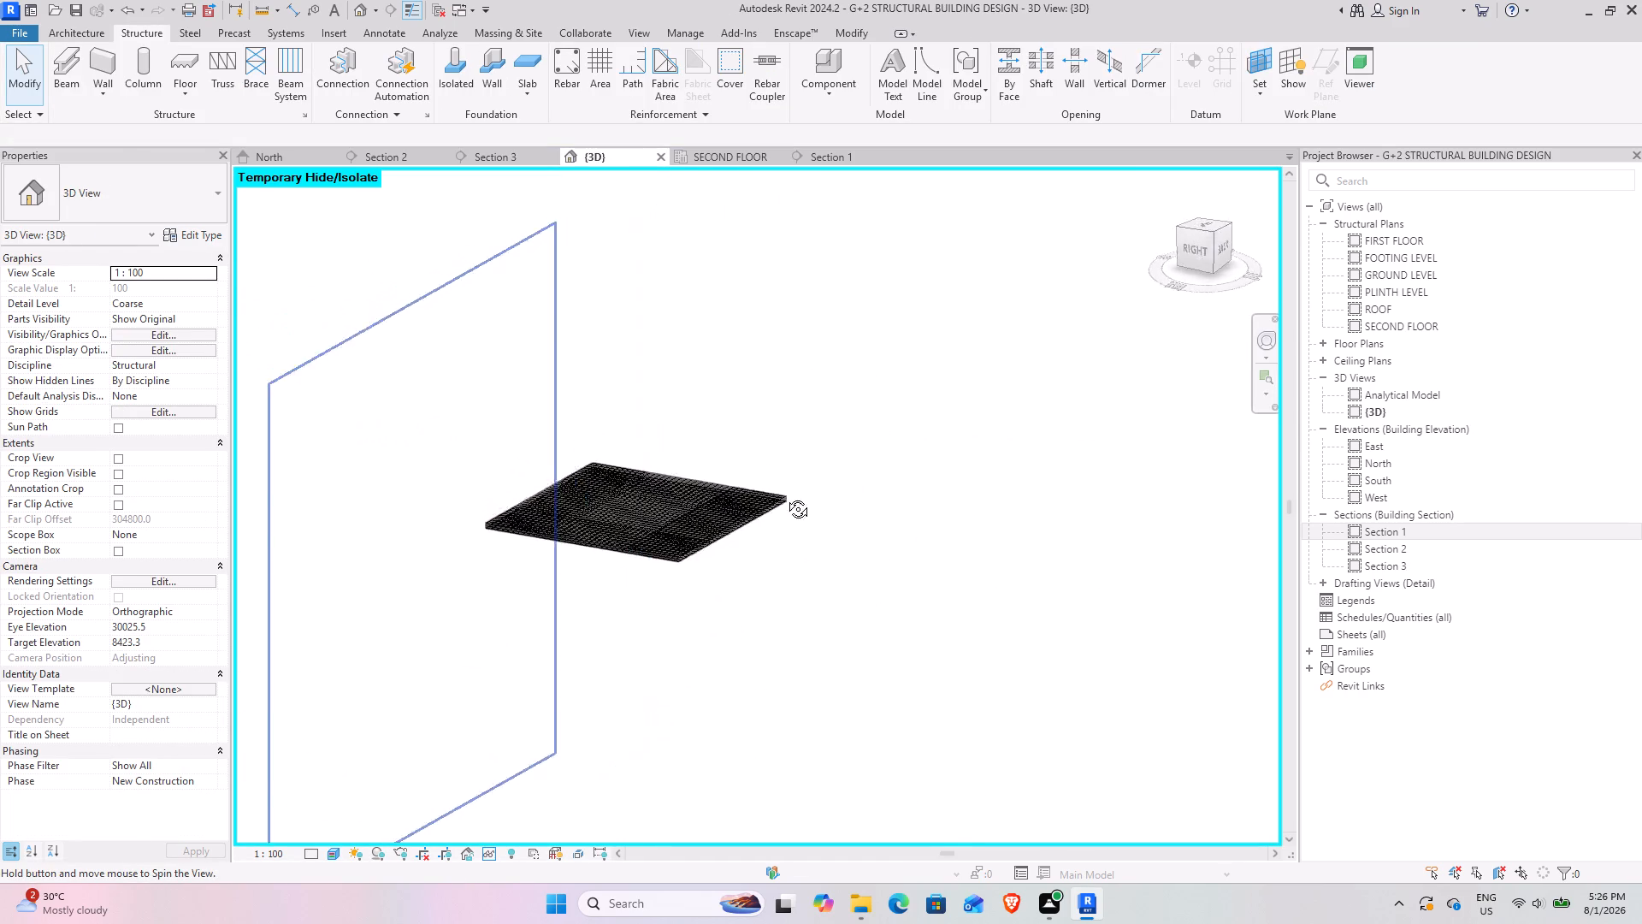
{"action": "middle_click_drag", "start_coordinate": [785, 496], "coordinate": [558, 710], "text": "shift"}
{"action": "scroll", "coordinate": [608, 433], "scroll_direction": "up", "scroll_amount": 4}
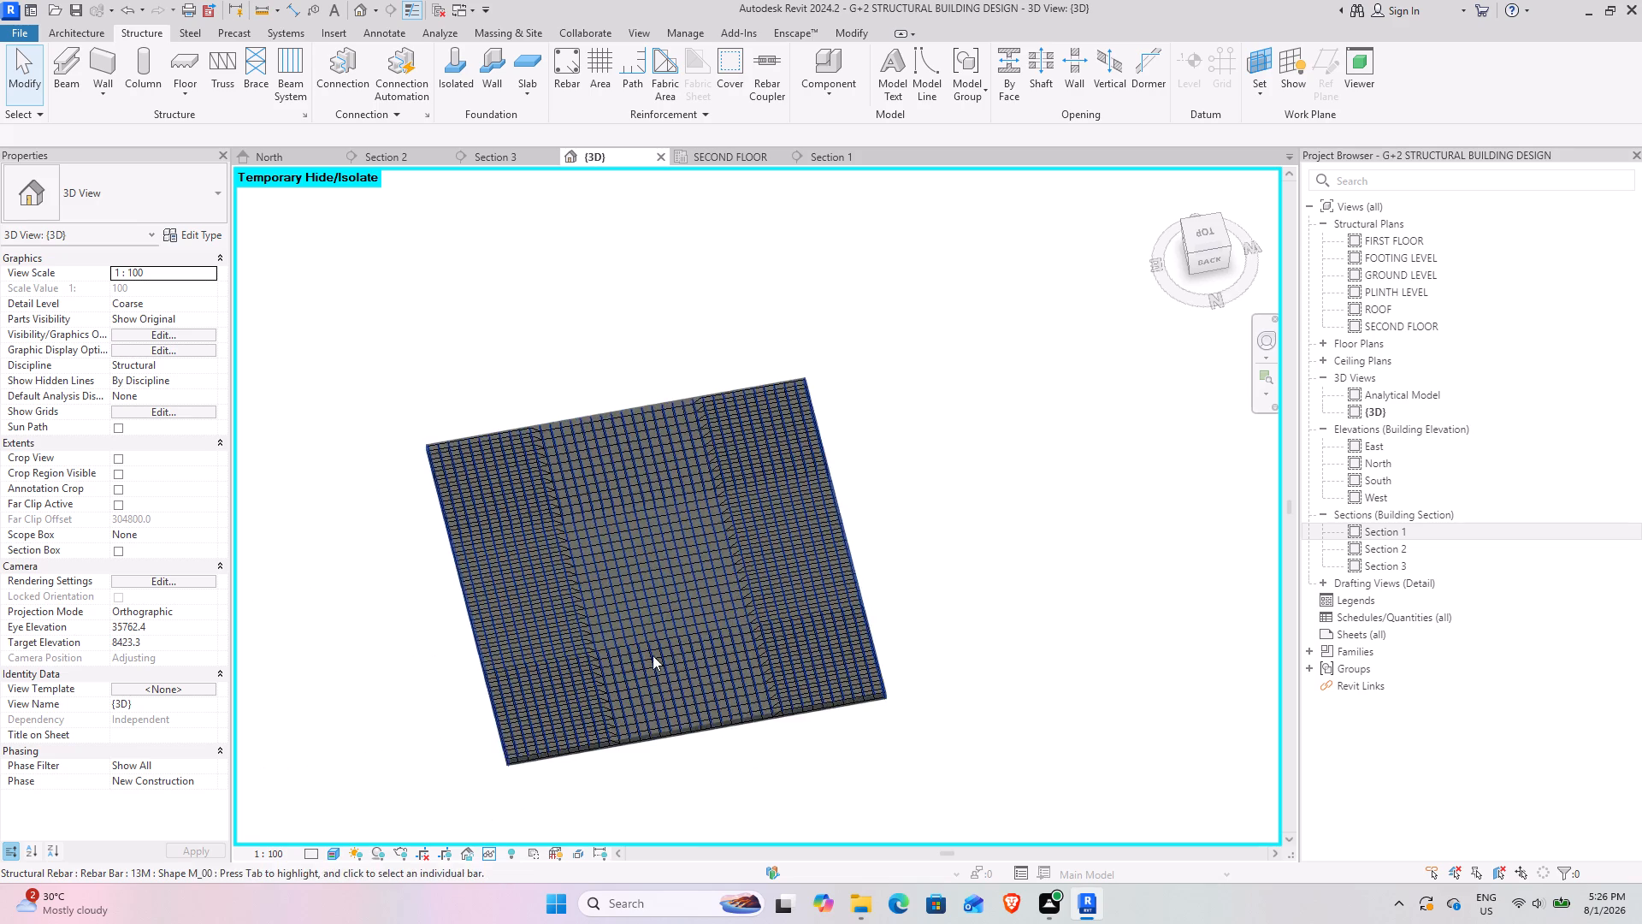
{"action": "middle_click_drag", "start_coordinate": [633, 654], "coordinate": [794, 307], "text": "shift"}
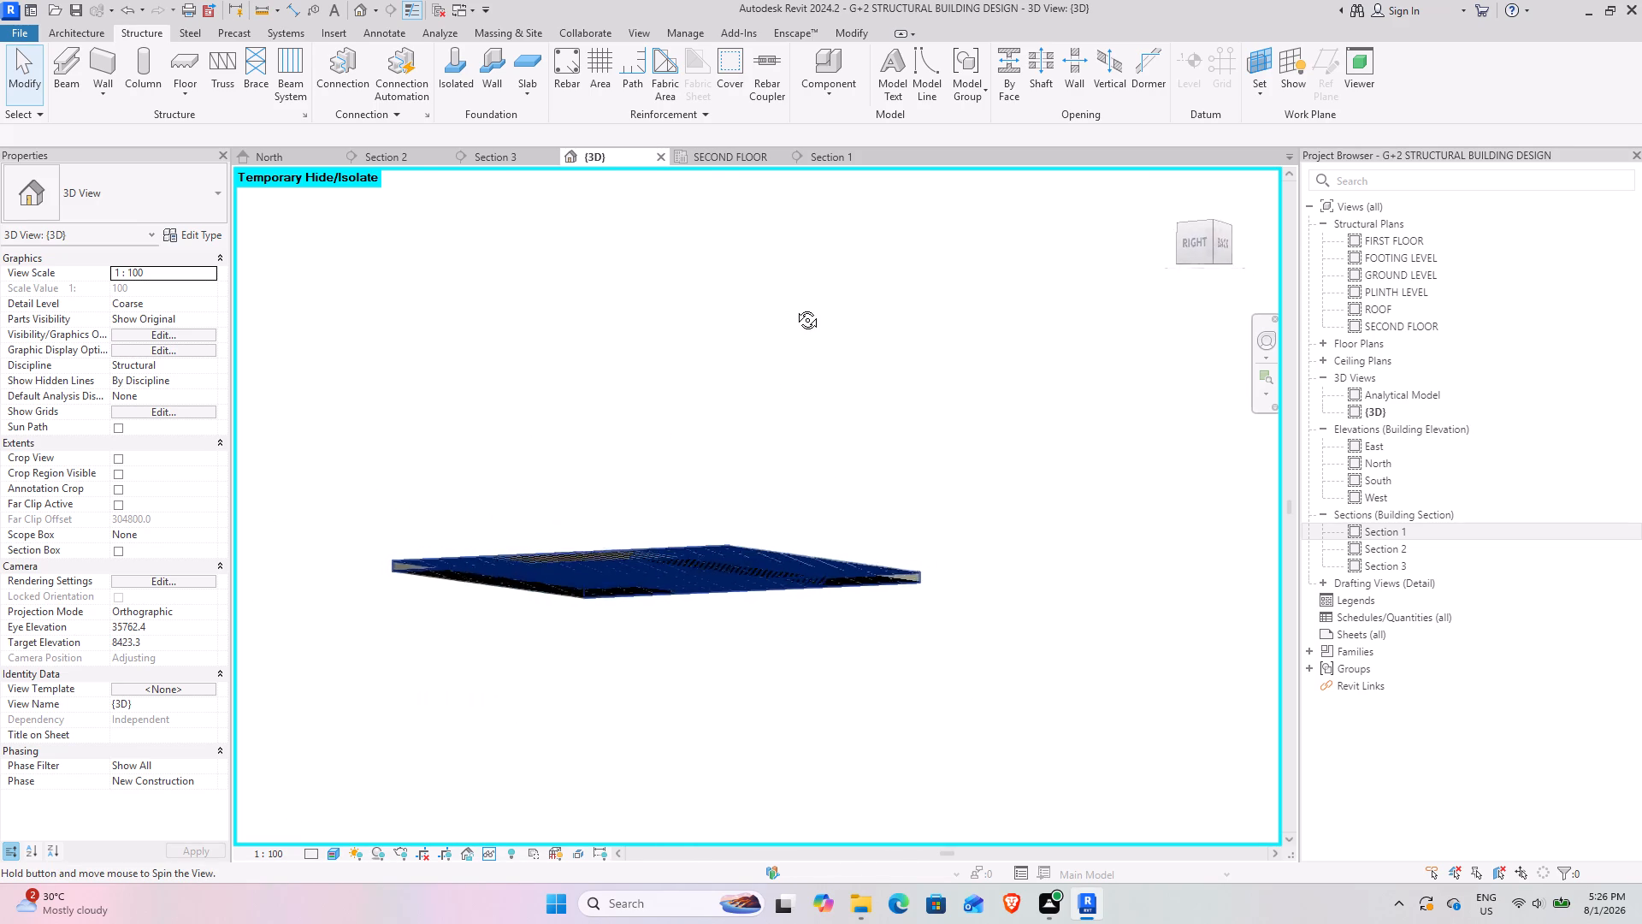
{"action": "middle_click_drag", "start_coordinate": [794, 307], "coordinate": [470, 527], "text": "shift"}
{"action": "middle_click_drag", "start_coordinate": [708, 694], "coordinate": [644, 638], "text": "shift"}
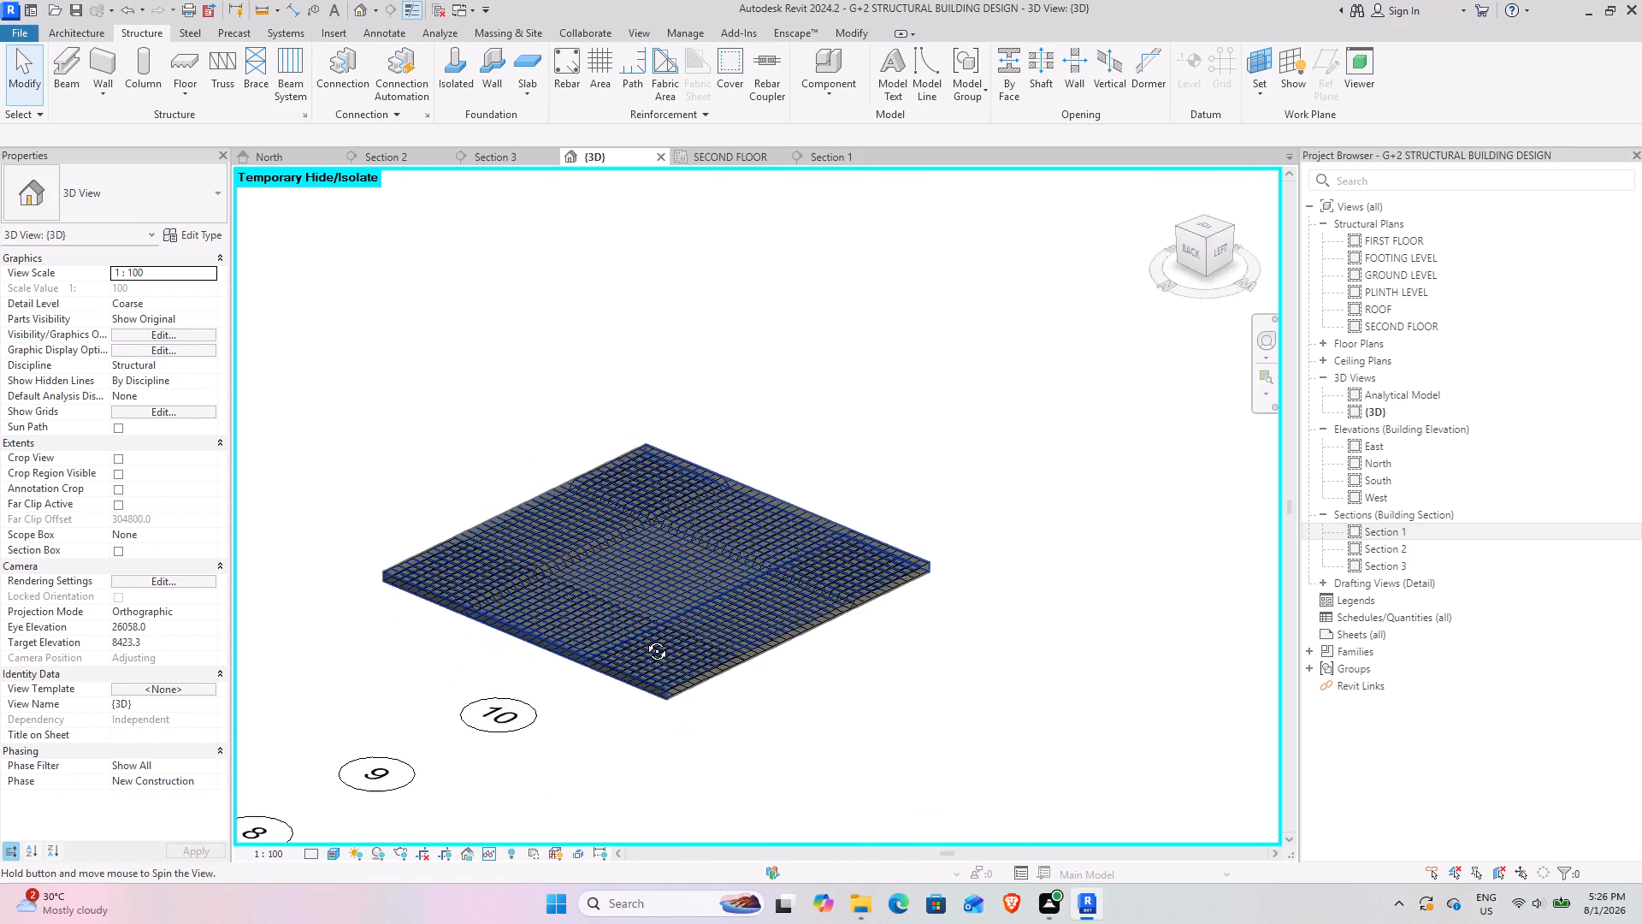
Set the {3D} view's detail level to Fine so the slab's bars display at full thickness.
{"action": "middle_click_drag", "start_coordinate": [644, 638], "coordinate": [594, 643], "text": "shift"}
{"action": "scroll", "coordinate": [697, 681], "scroll_direction": "up", "scroll_amount": 11}
{"action": "middle_click_drag", "start_coordinate": [717, 671], "coordinate": [739, 625], "text": "shift"}
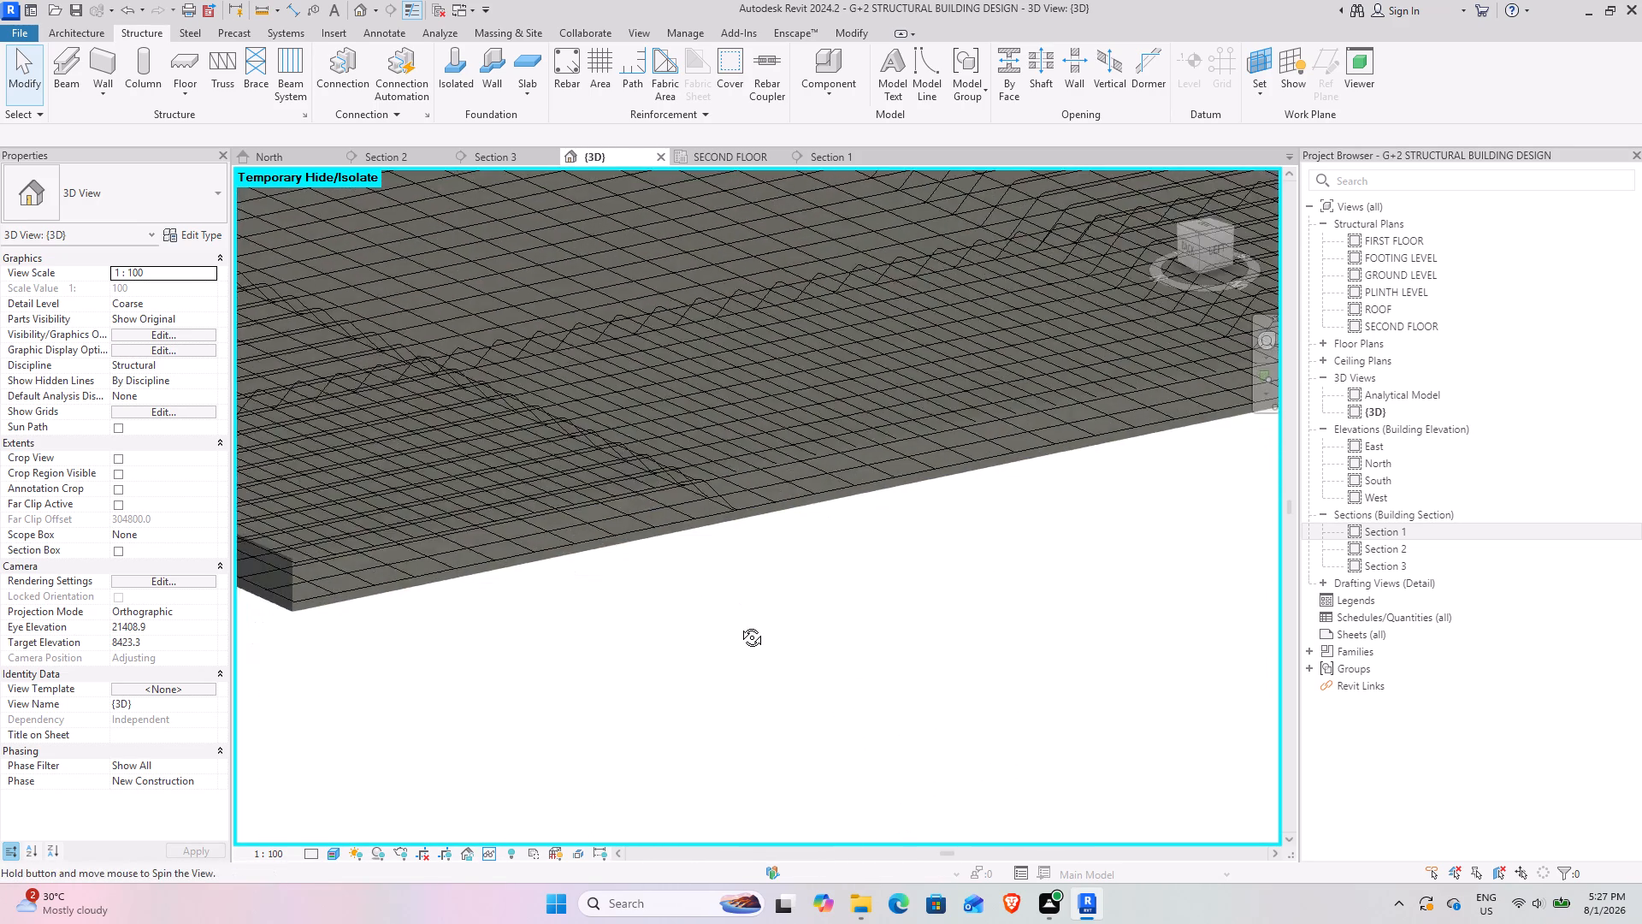
{"action": "middle_click_drag", "start_coordinate": [739, 625], "coordinate": [696, 655], "text": "shift"}
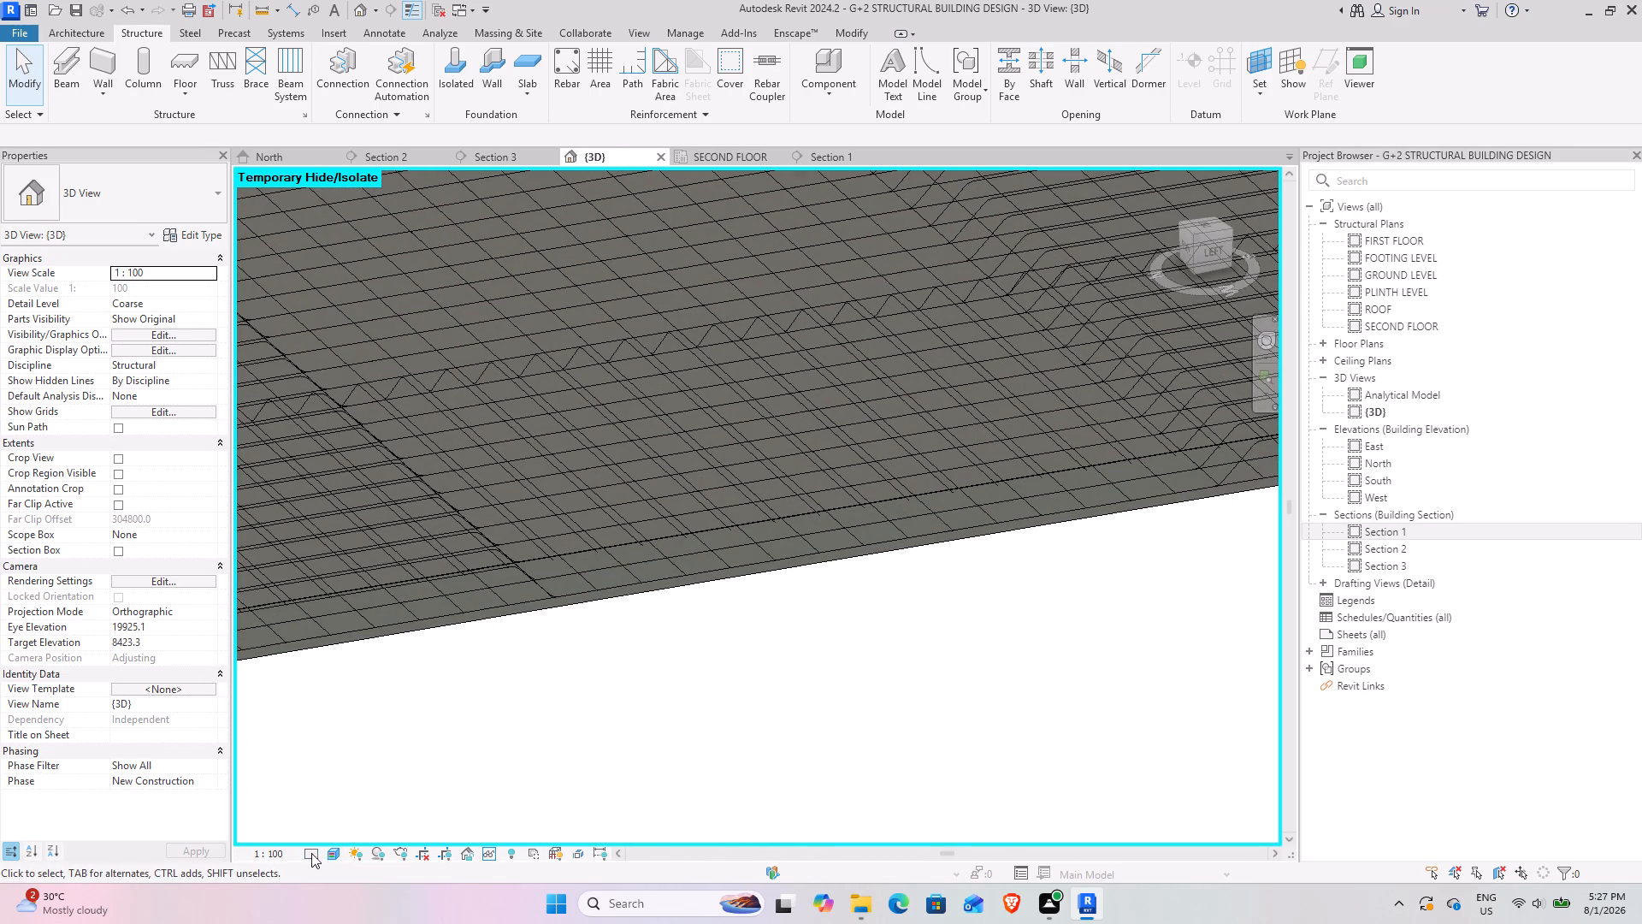
{"action": "left_click", "coordinate": [310, 852]}
{"action": "left_click", "coordinate": [320, 842]}
Examine the reinforced slab's straight and bent bars in the {3D} view, at the corners, along the edges and overall.
{"action": "scroll", "coordinate": [617, 712], "scroll_direction": "down", "scroll_amount": 3}
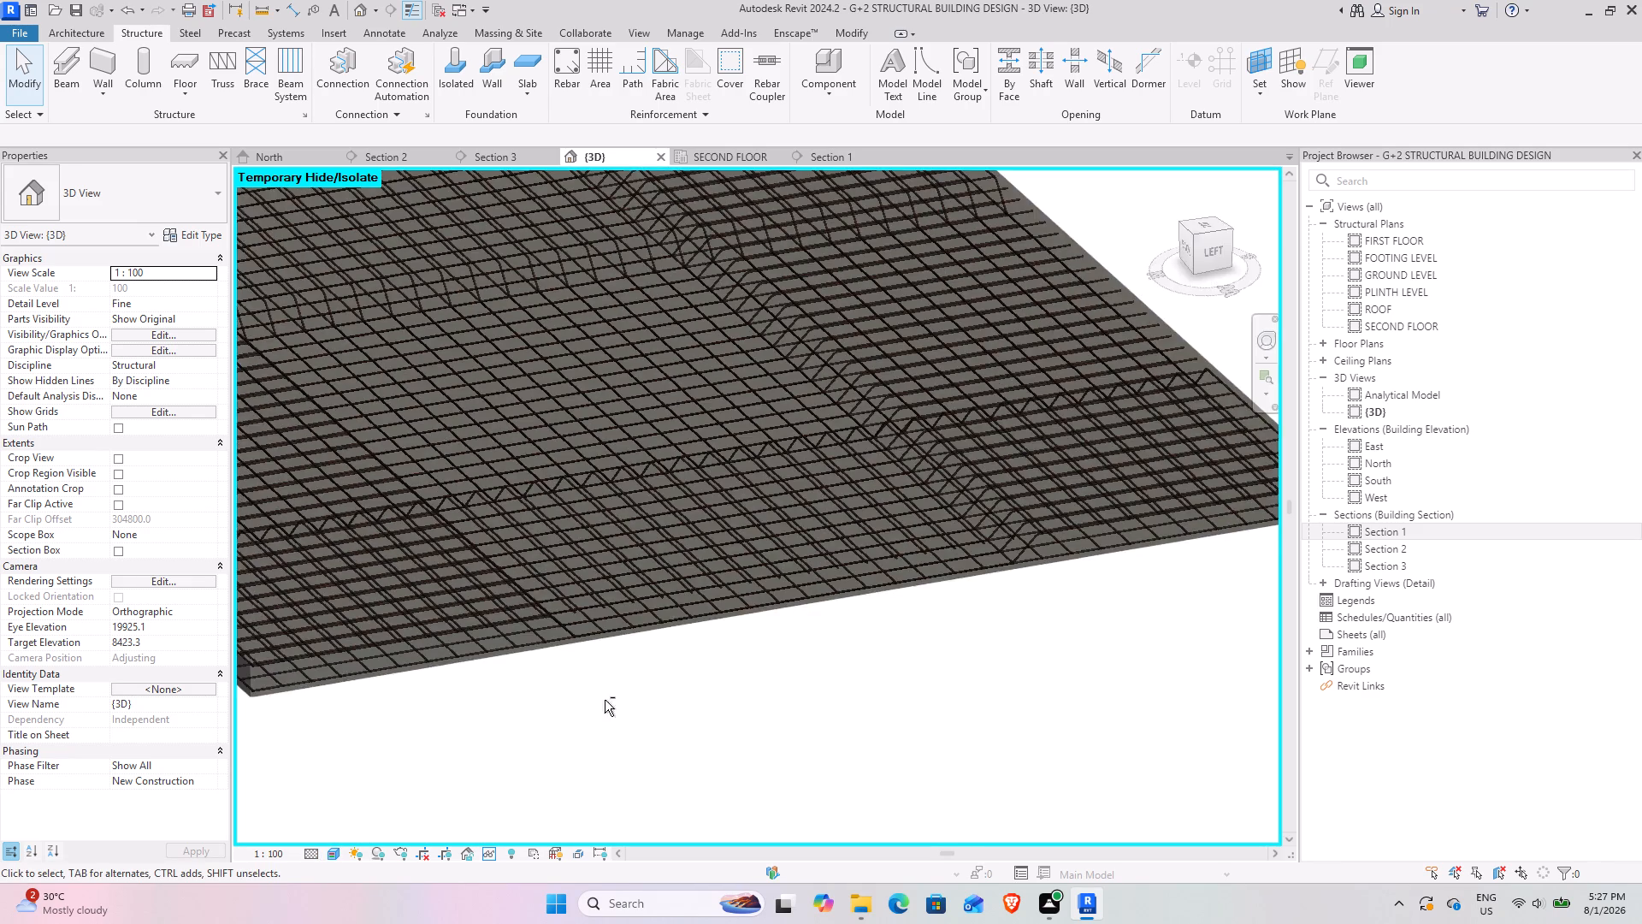
{"action": "middle_click_drag", "start_coordinate": [604, 699], "coordinate": [735, 654], "text": "shift"}
{"action": "scroll", "coordinate": [755, 526], "scroll_direction": "up", "scroll_amount": 8}
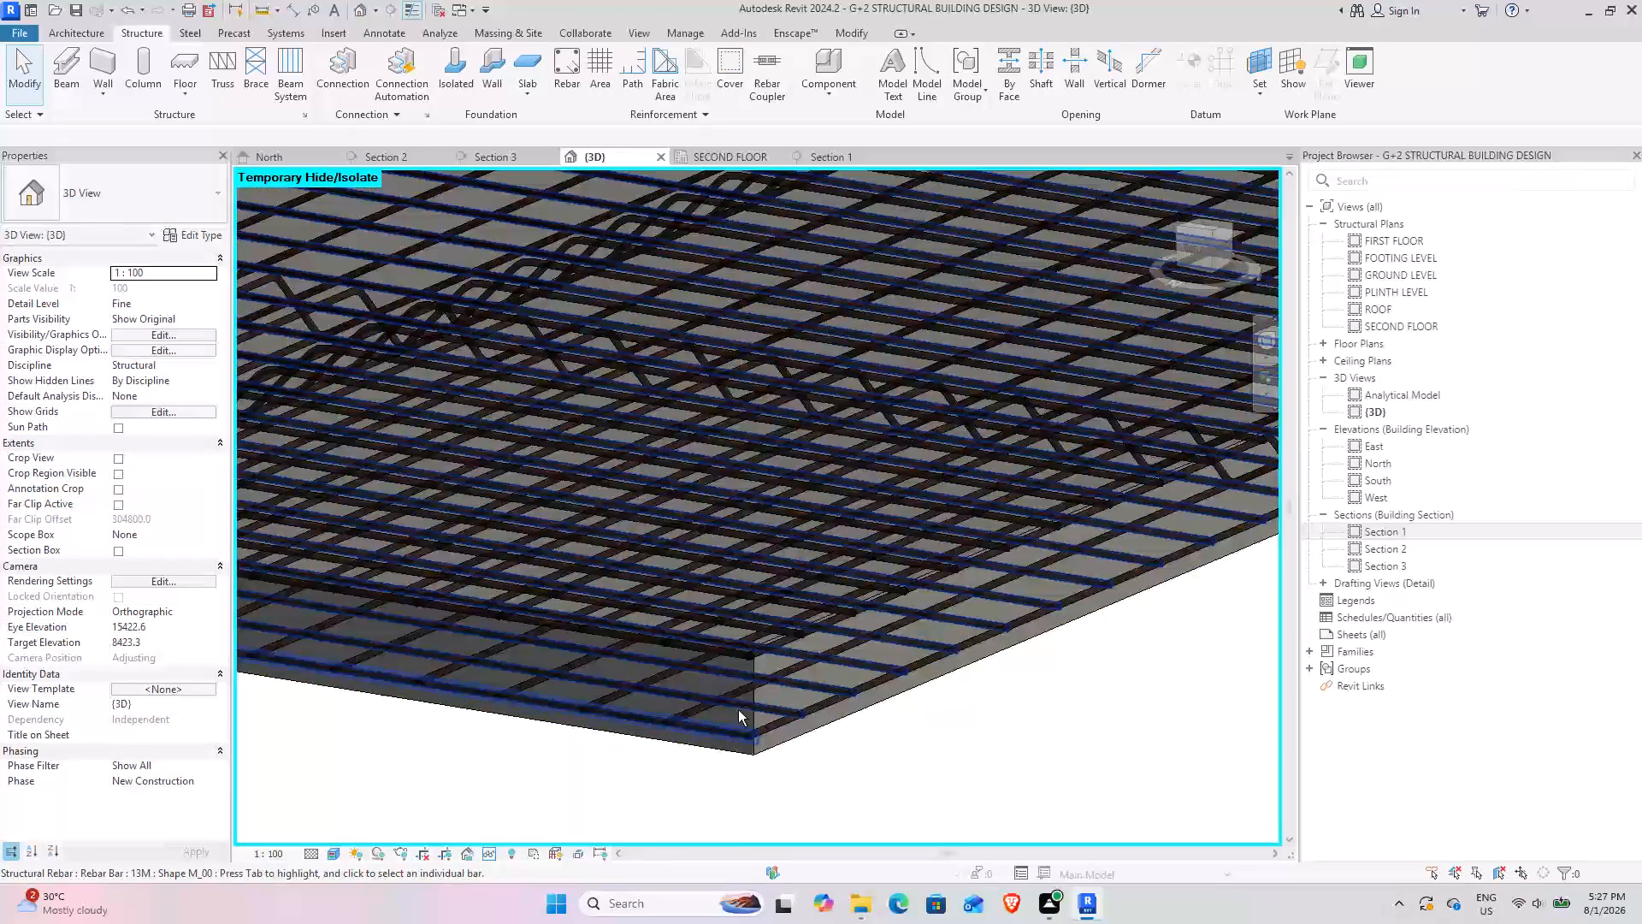
{"action": "middle_click_drag", "start_coordinate": [738, 710], "coordinate": [779, 711], "text": "shift"}
{"action": "scroll", "coordinate": [774, 698], "scroll_direction": "down", "scroll_amount": 12}
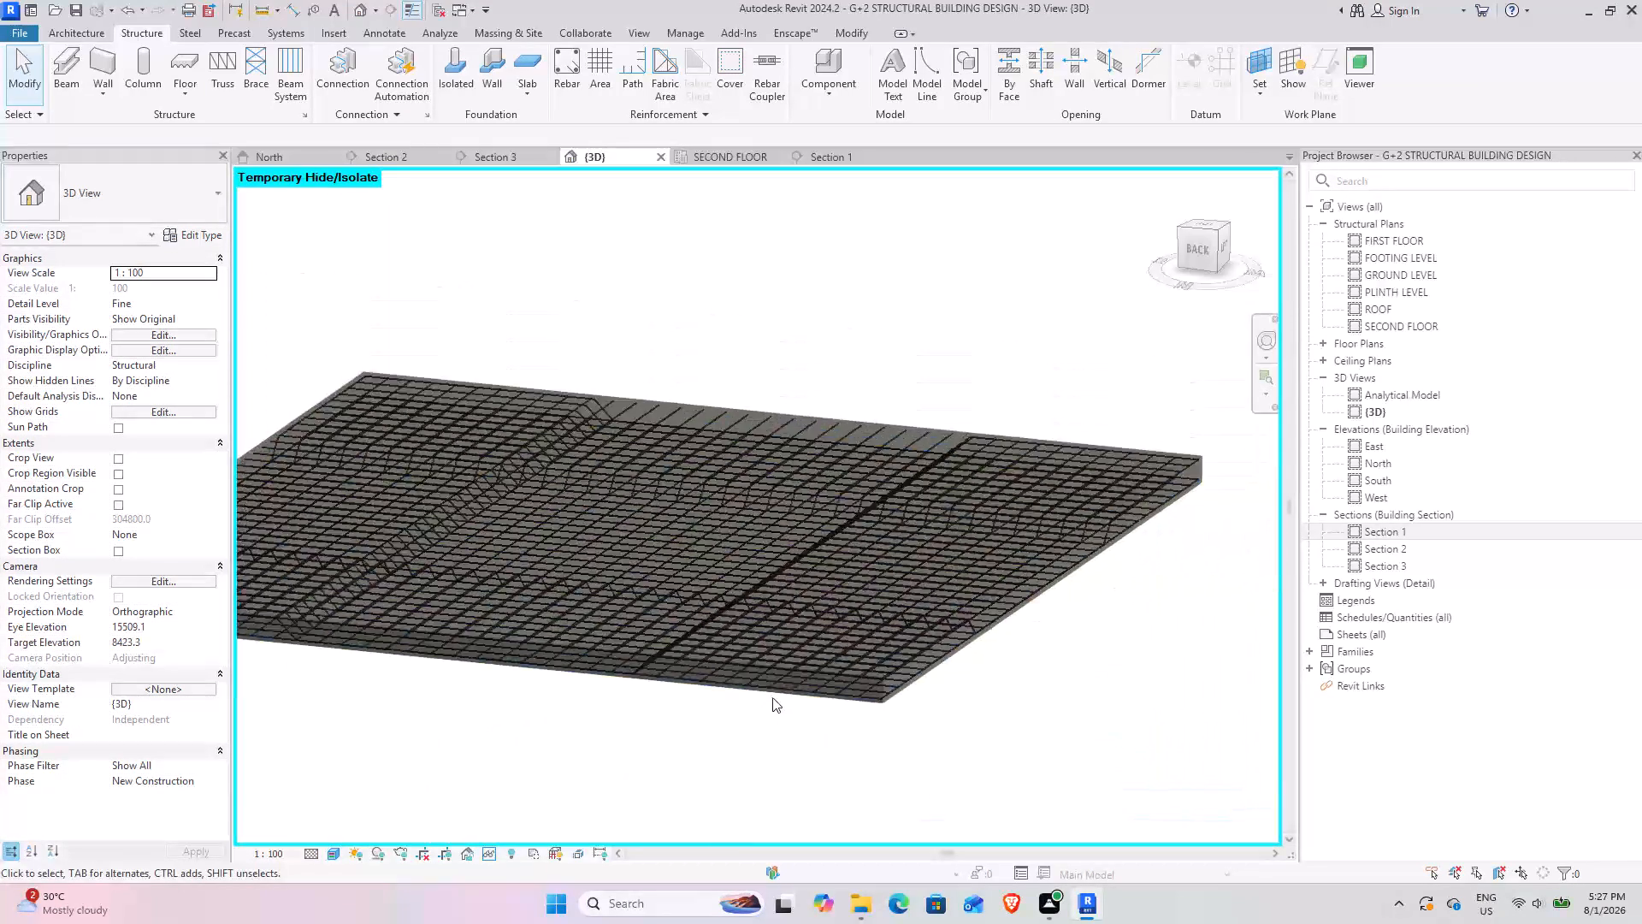
{"action": "scroll", "coordinate": [772, 697], "scroll_direction": "down", "scroll_amount": 2}
{"action": "middle_click_drag", "start_coordinate": [715, 714], "coordinate": [591, 697], "text": "shift"}
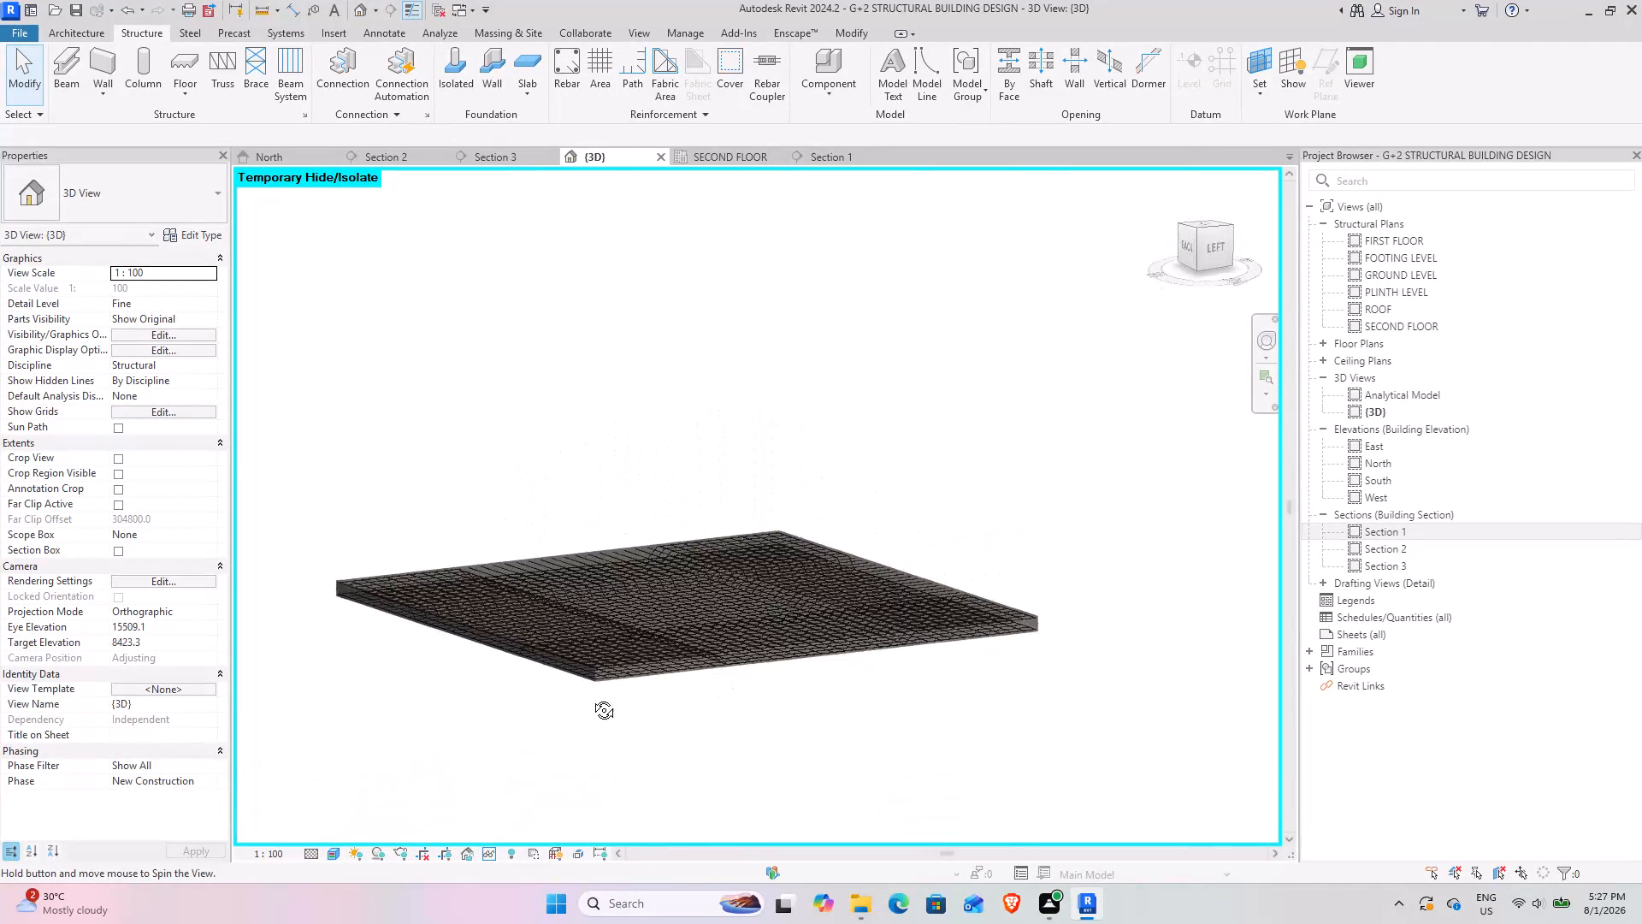
{"action": "middle_click_drag", "start_coordinate": [591, 697], "coordinate": [782, 758], "text": "shift"}
{"action": "scroll", "coordinate": [931, 604], "scroll_direction": "up", "scroll_amount": 8}
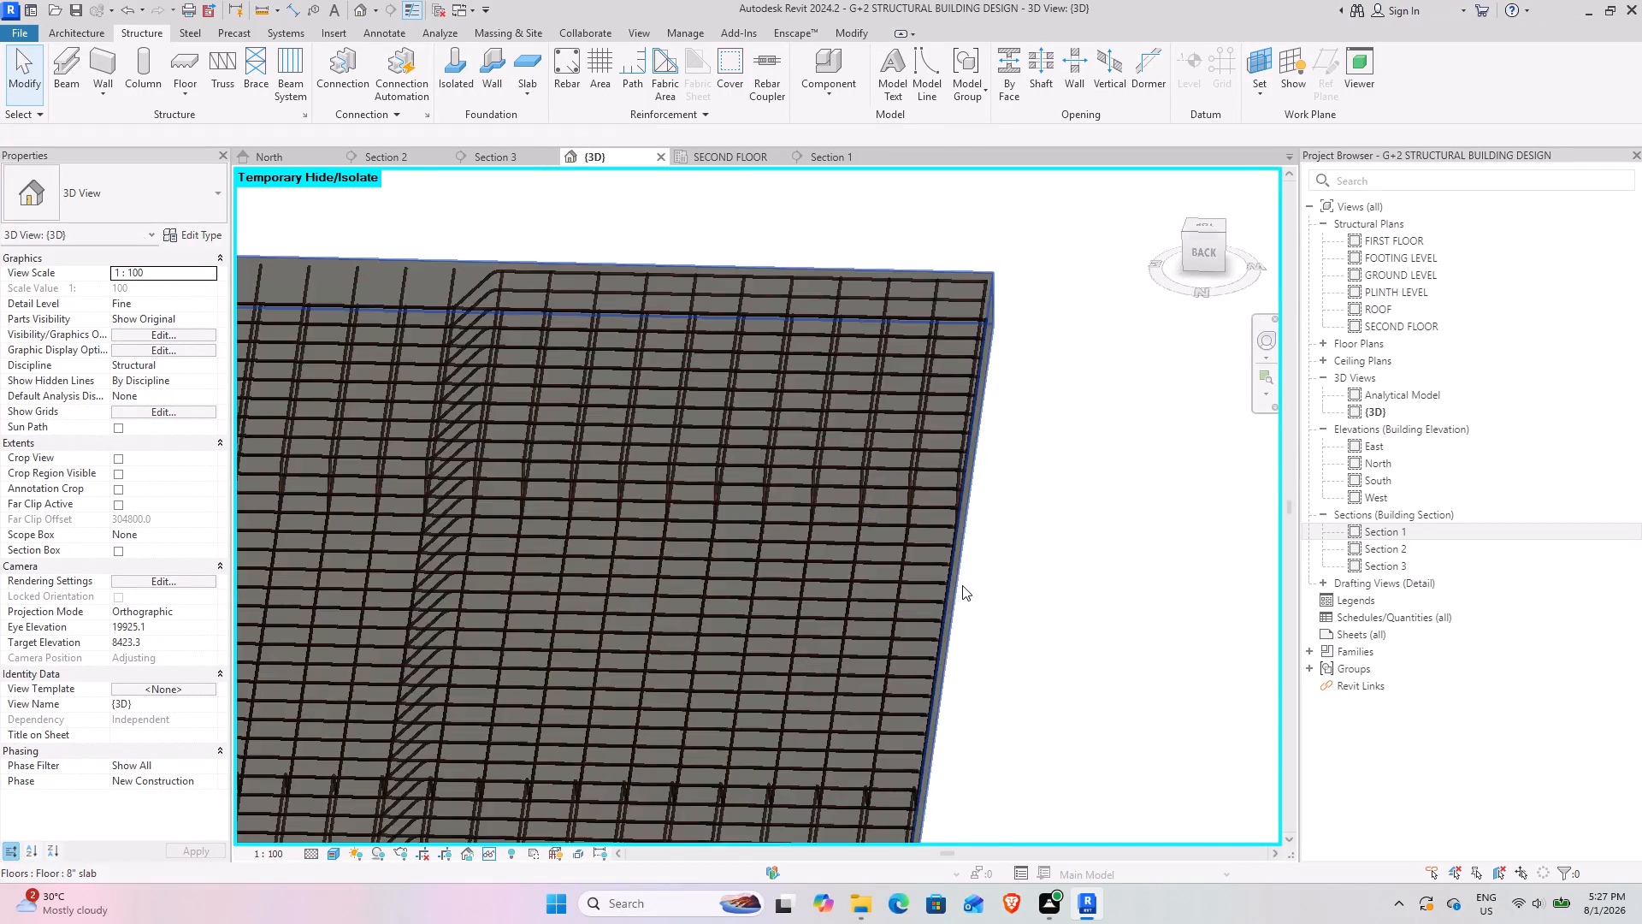
{"action": "scroll", "coordinate": [962, 585], "scroll_direction": "up", "scroll_amount": 5}
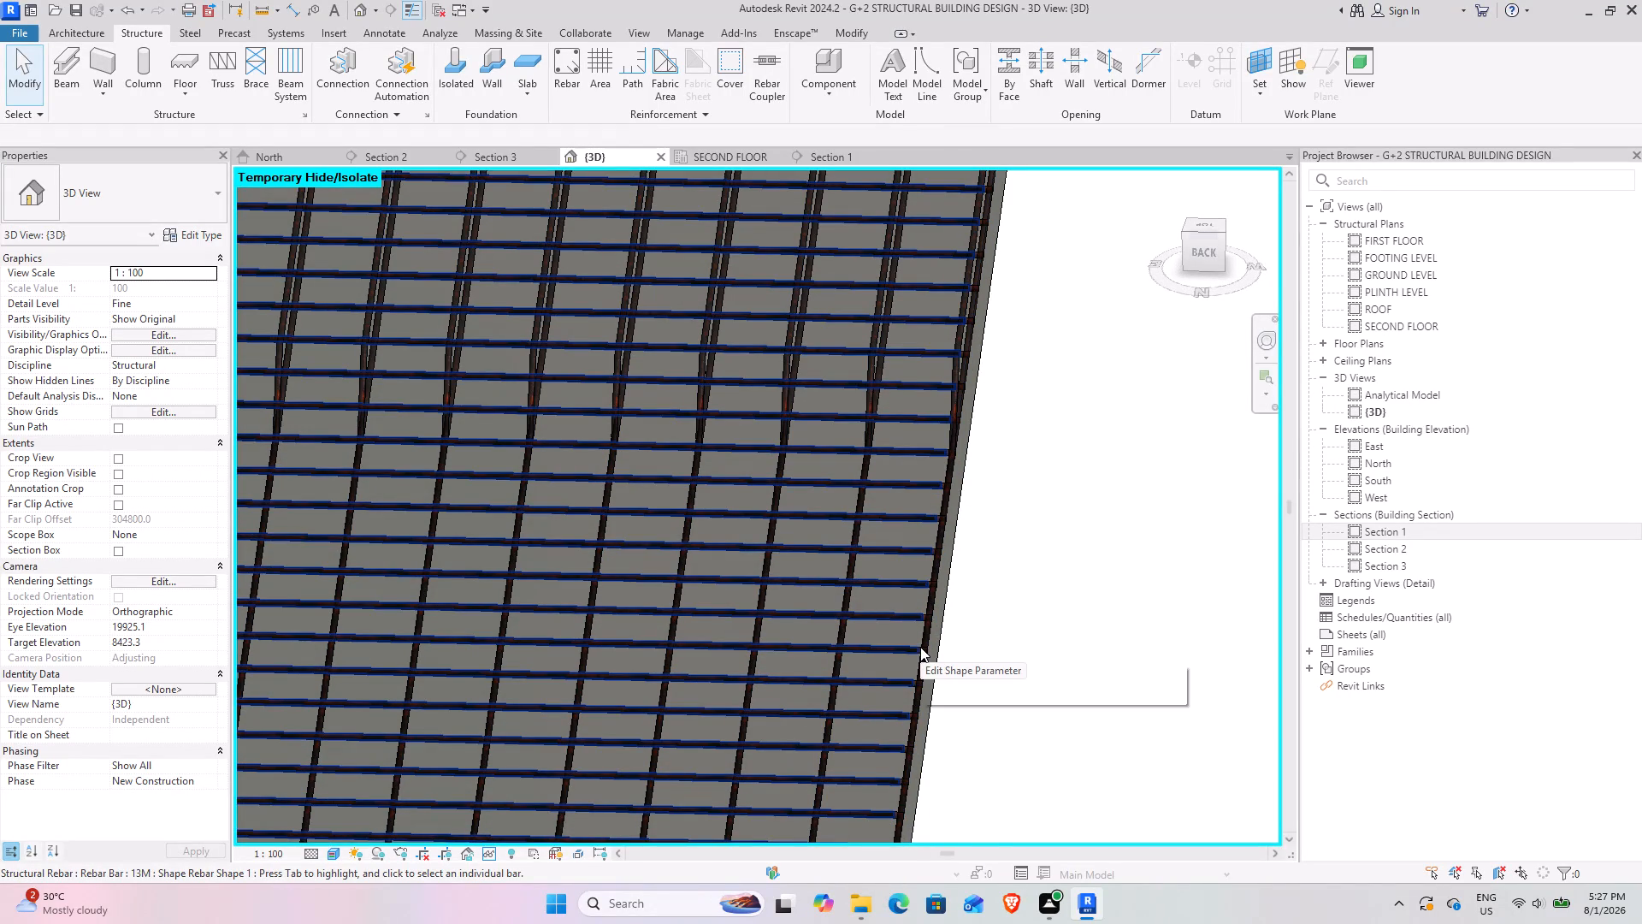
{"action": "scroll", "coordinate": [944, 626], "scroll_direction": "down", "scroll_amount": 11}
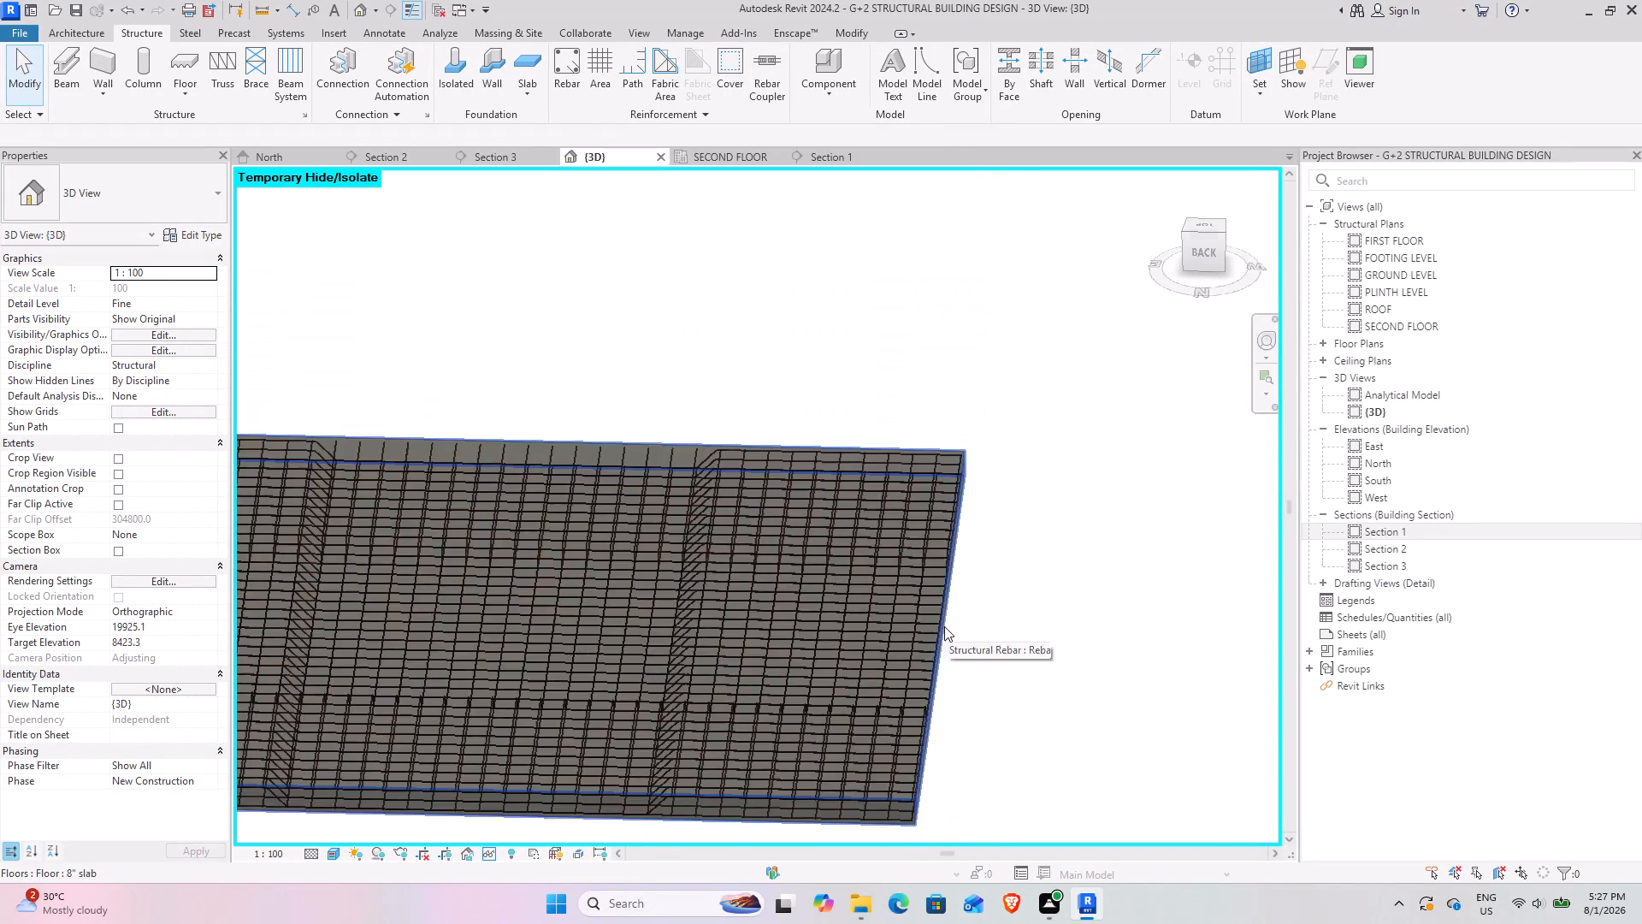
{"action": "scroll", "coordinate": [944, 626], "scroll_direction": "down", "scroll_amount": 3}
{"action": "middle_click_drag", "start_coordinate": [869, 689], "coordinate": [895, 591]}
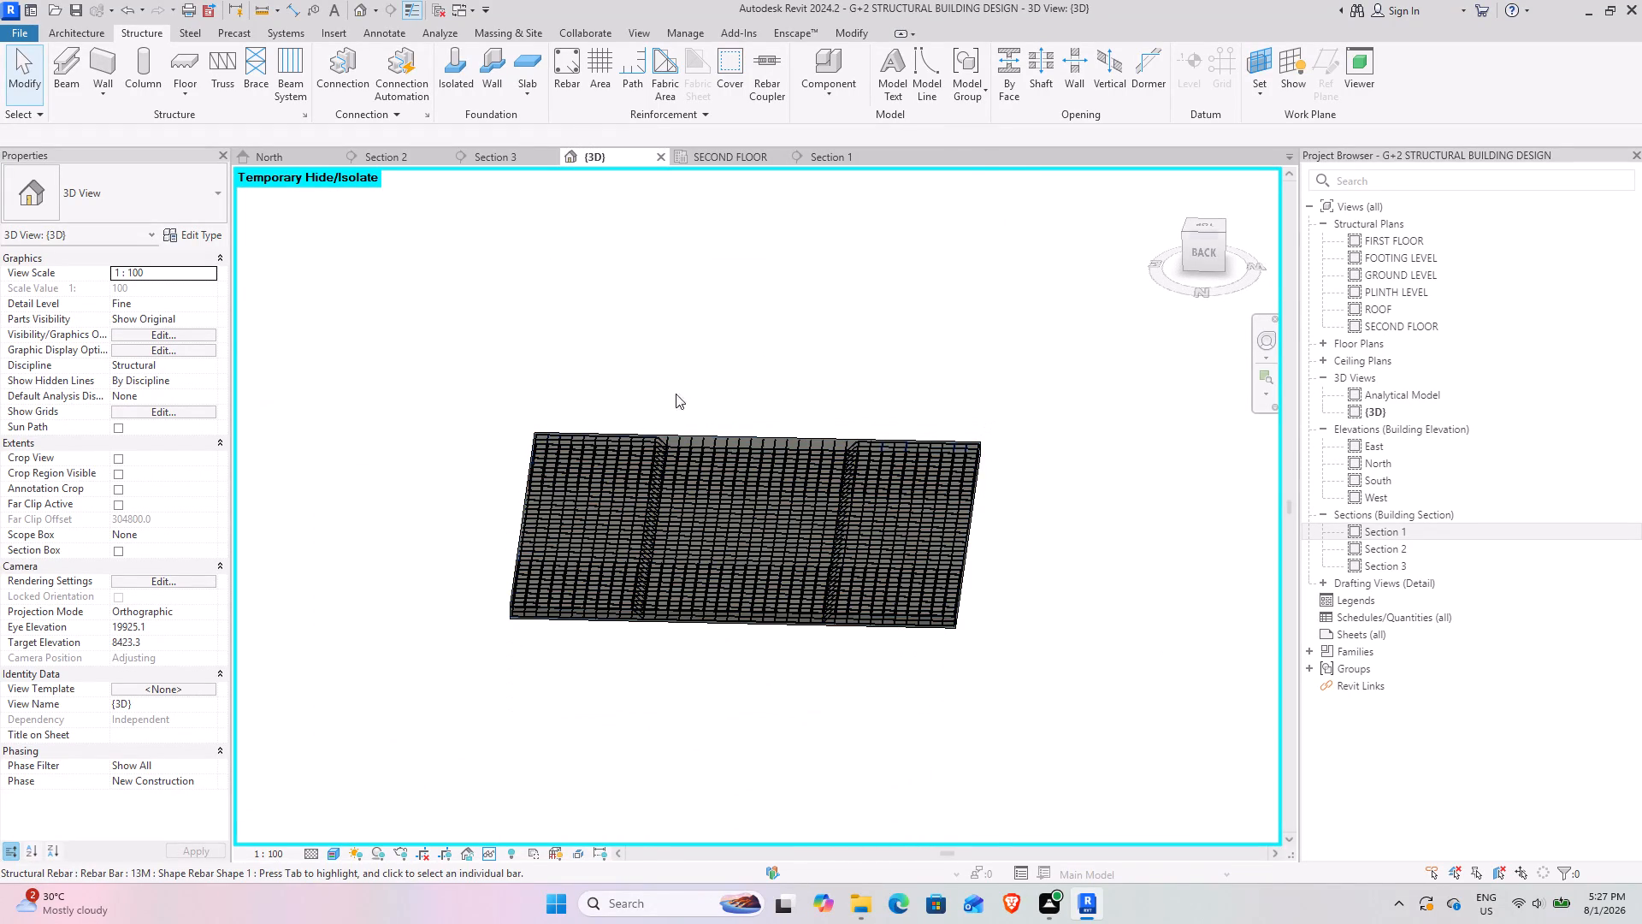
Create a rectangular 8" slab on SECOND FLOOR from the reinforced slab's corner near grid 3/6 to the outer column corner at grid 5/8.
{"action": "left_click", "coordinate": [735, 157]}
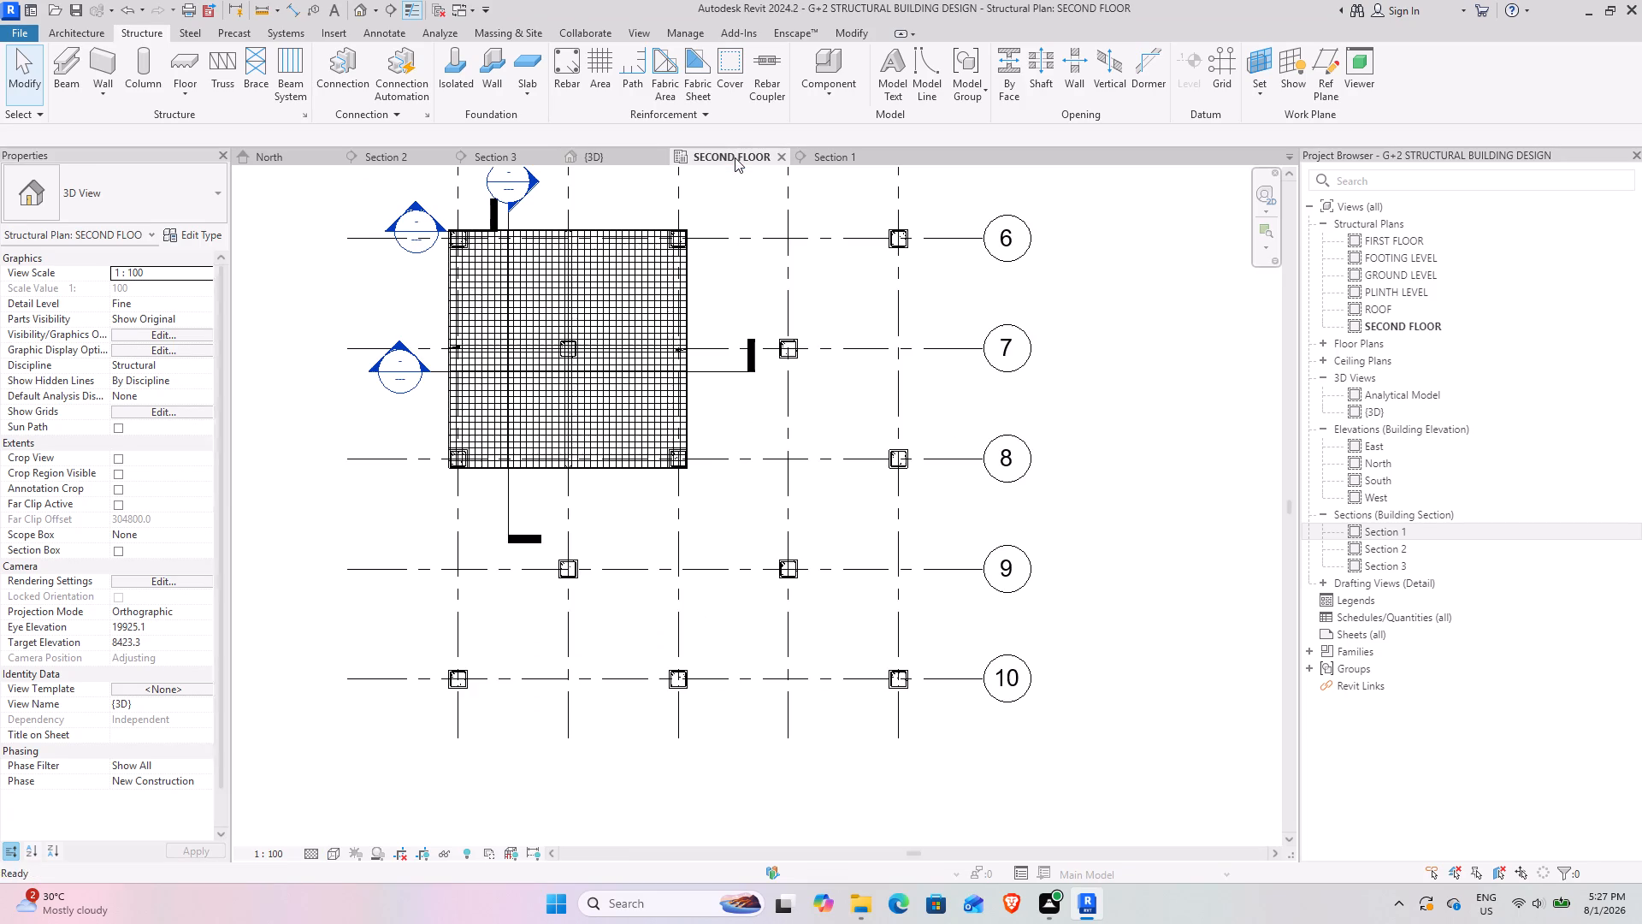
{"action": "left_click", "coordinate": [175, 53]}
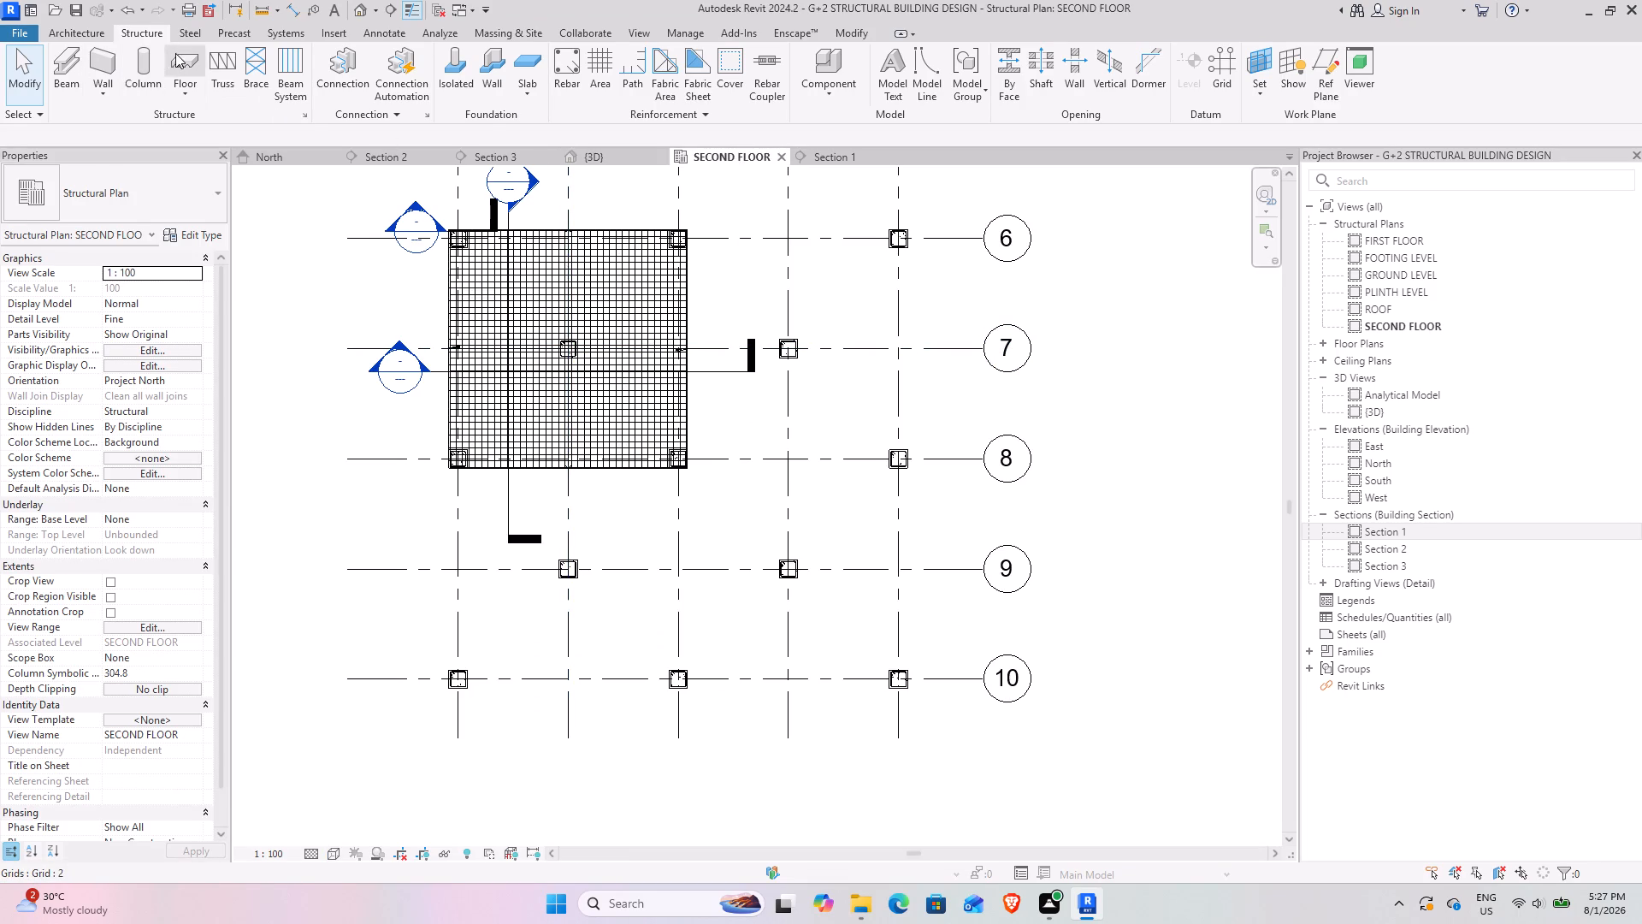
{"action": "left_click", "coordinate": [885, 56]}
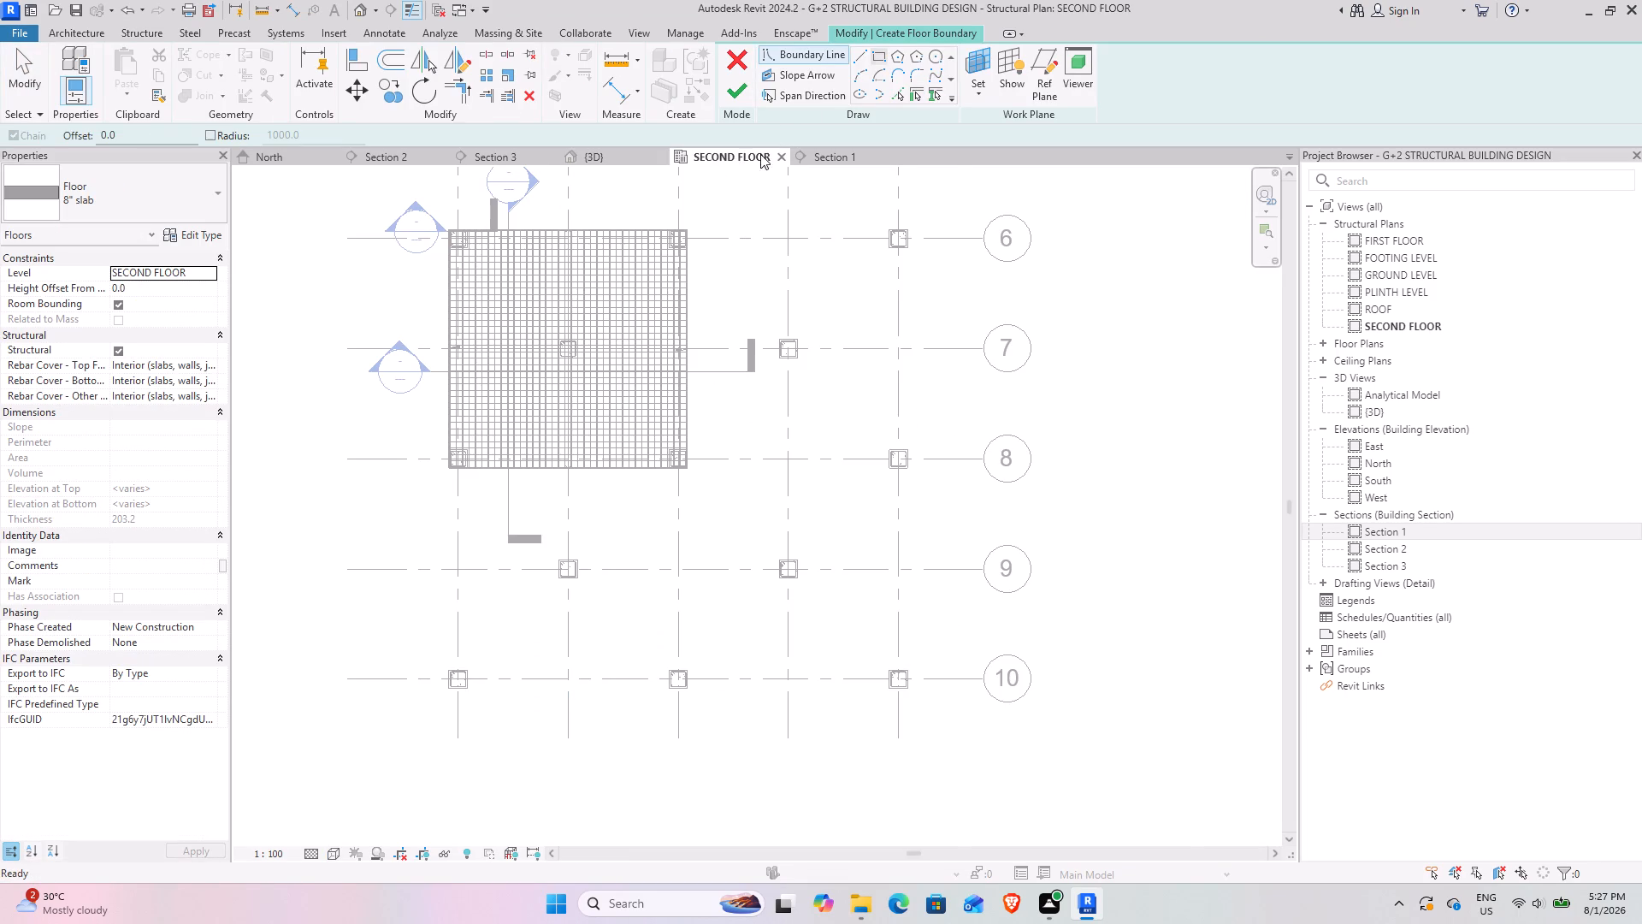
{"action": "scroll", "coordinate": [718, 237], "scroll_direction": "up", "scroll_amount": 12}
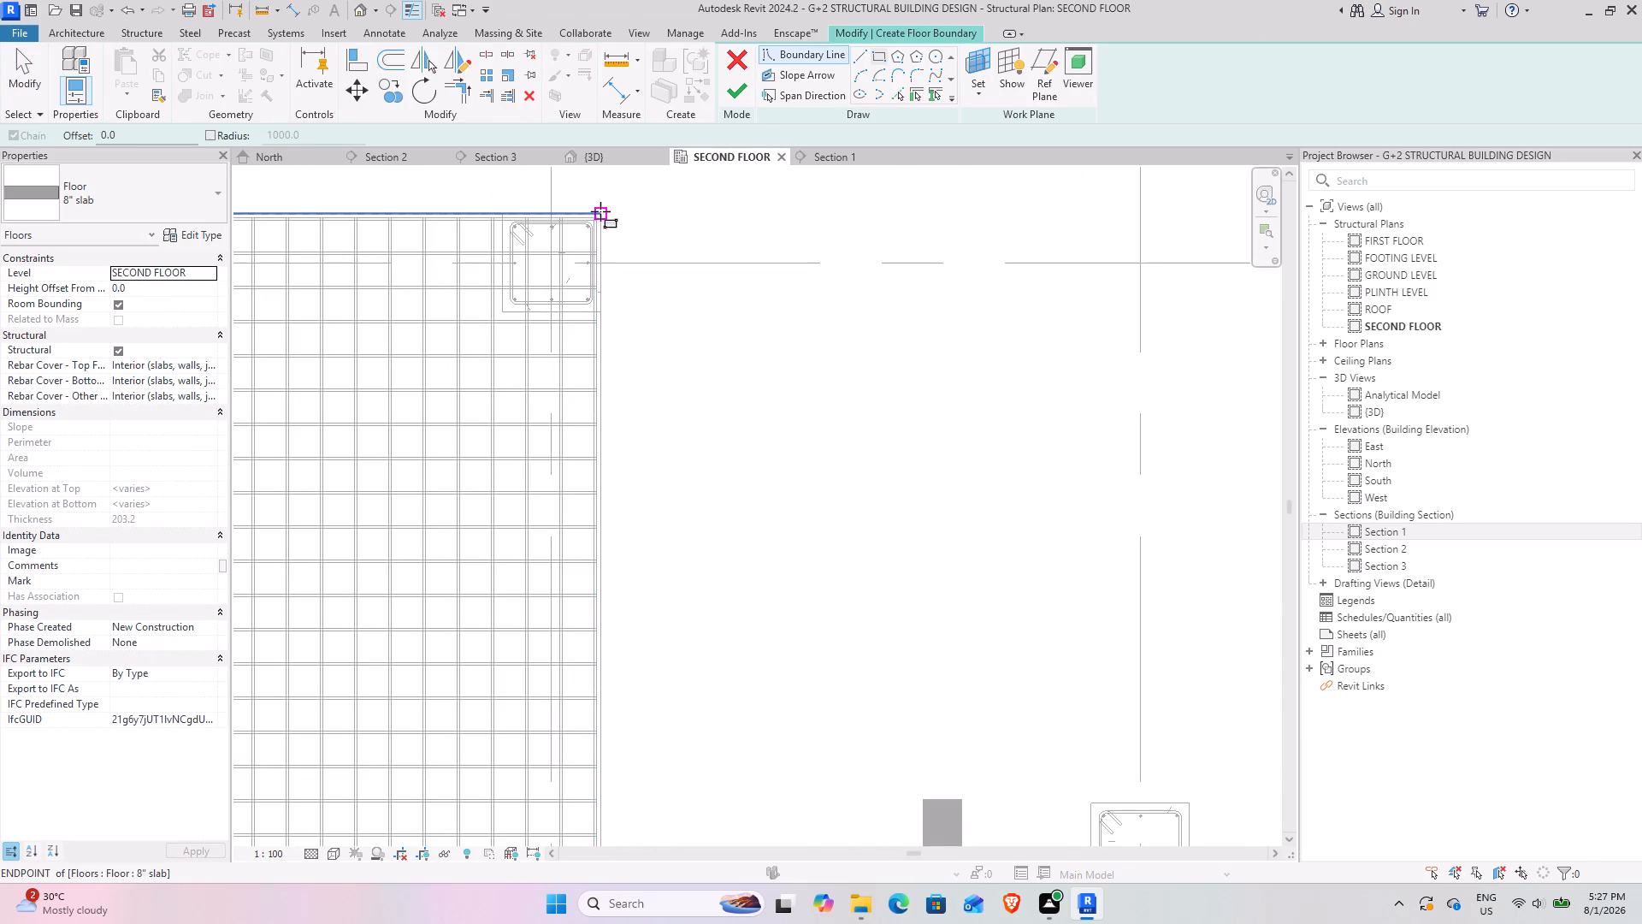
{"action": "left_click", "coordinate": [600, 212]}
{"action": "scroll", "coordinate": [1048, 404], "scroll_direction": "down", "scroll_amount": 9}
{"action": "middle_click_drag", "start_coordinate": [1092, 484], "coordinate": [856, 401]}
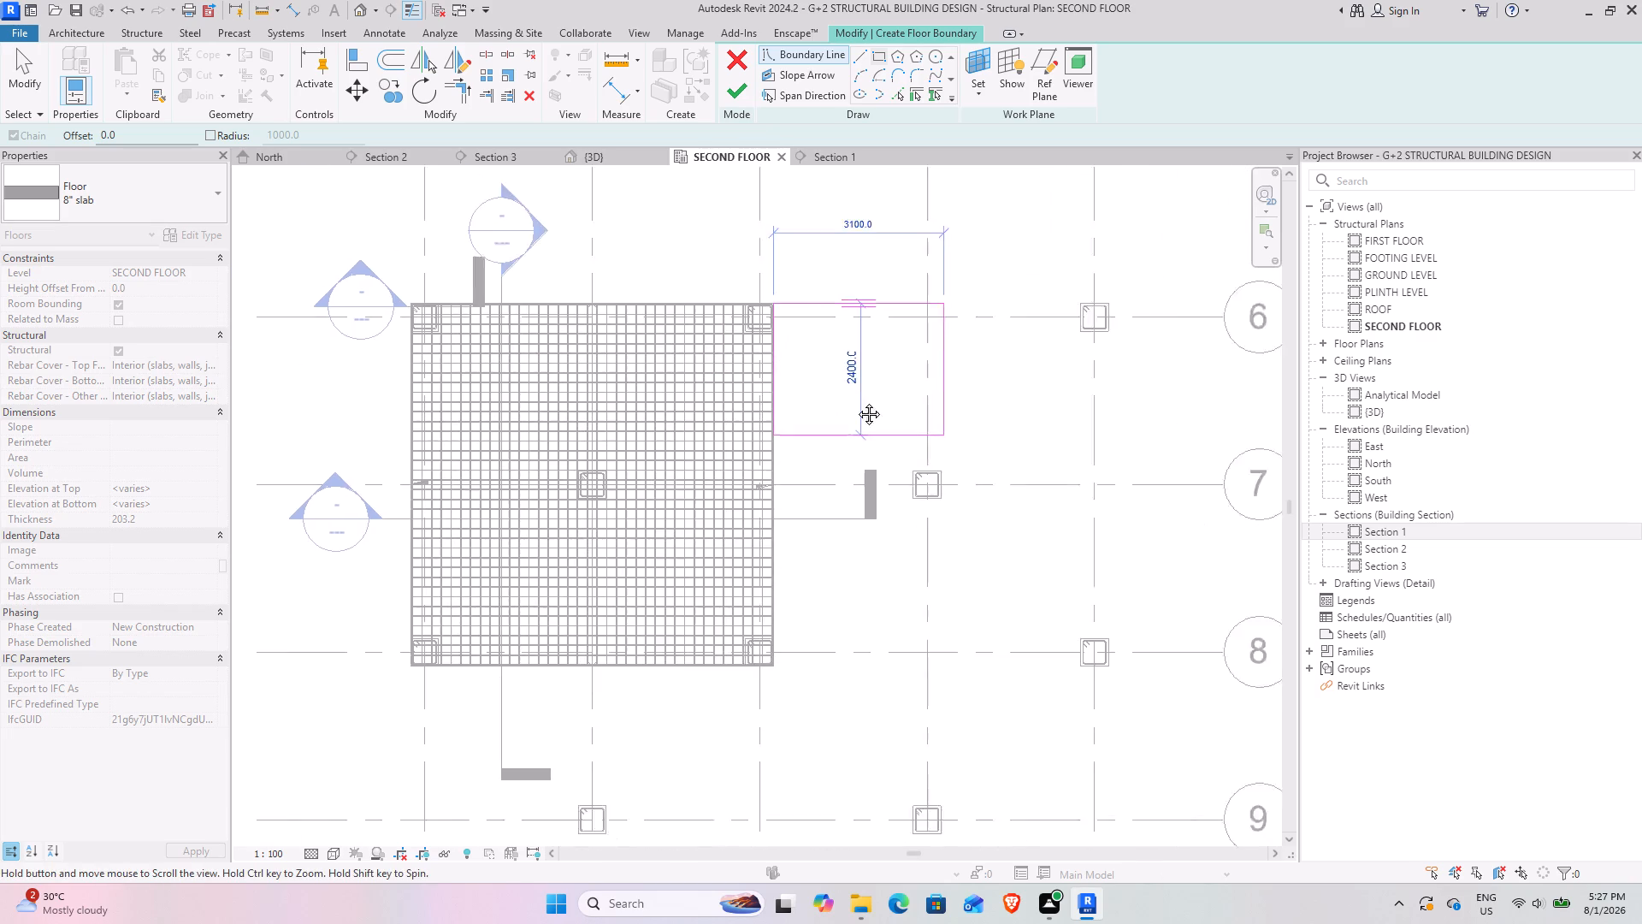
{"action": "middle_click_drag", "start_coordinate": [856, 401], "coordinate": [664, 358]}
{"action": "scroll", "coordinate": [868, 593], "scroll_direction": "up", "scroll_amount": 11}
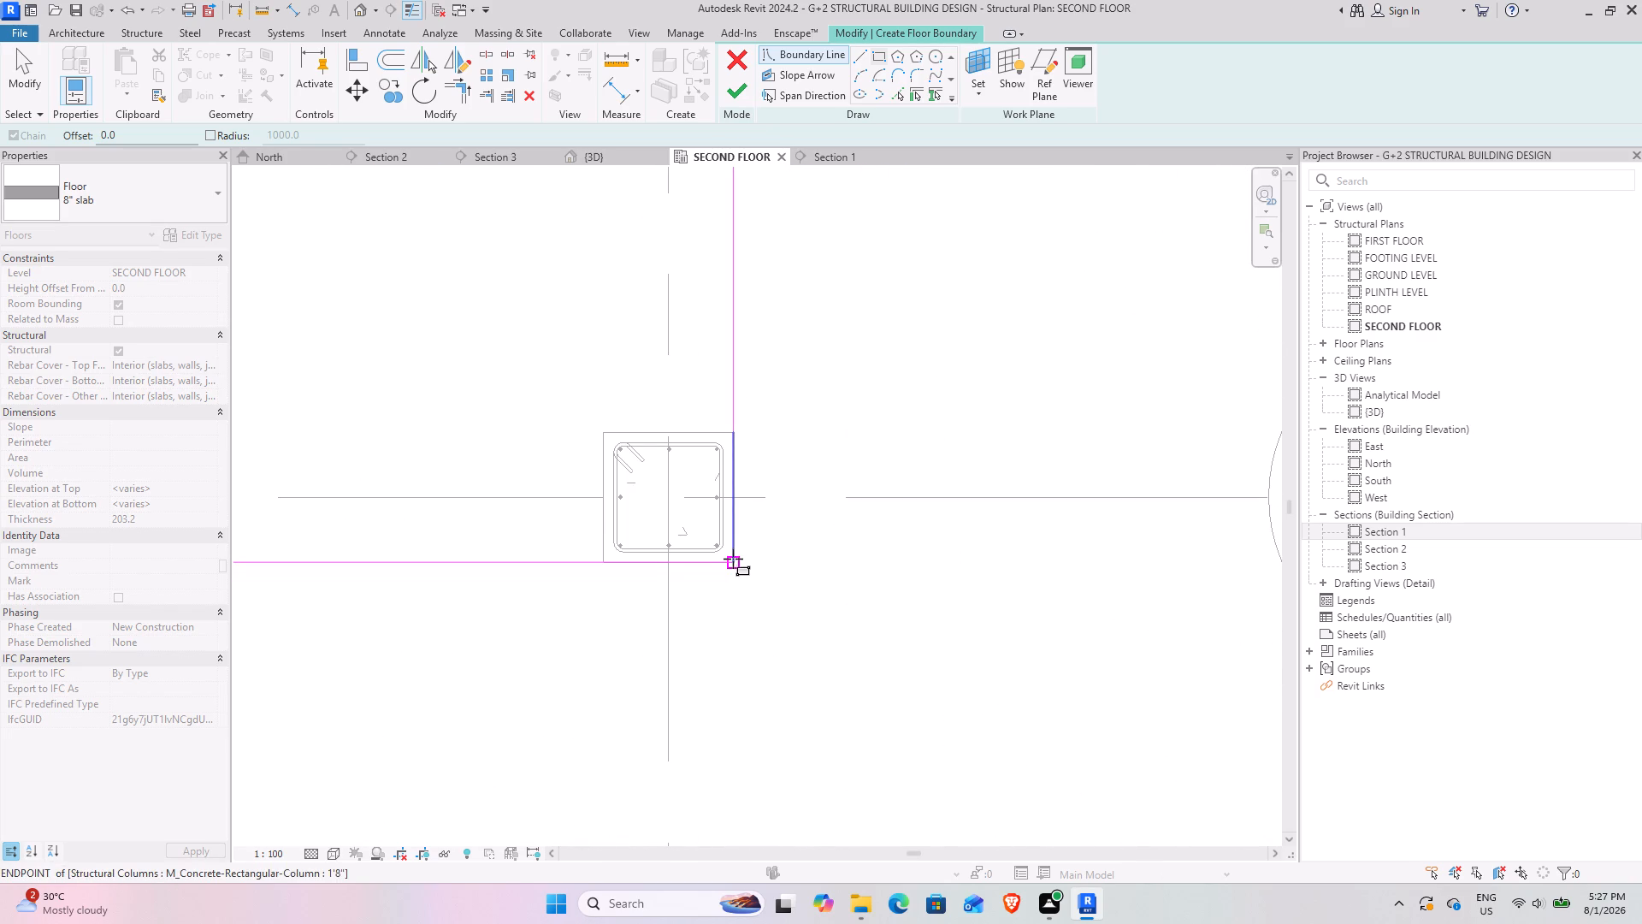
{"action": "left_click", "coordinate": [733, 560]}
{"action": "left_click", "coordinate": [741, 86]}
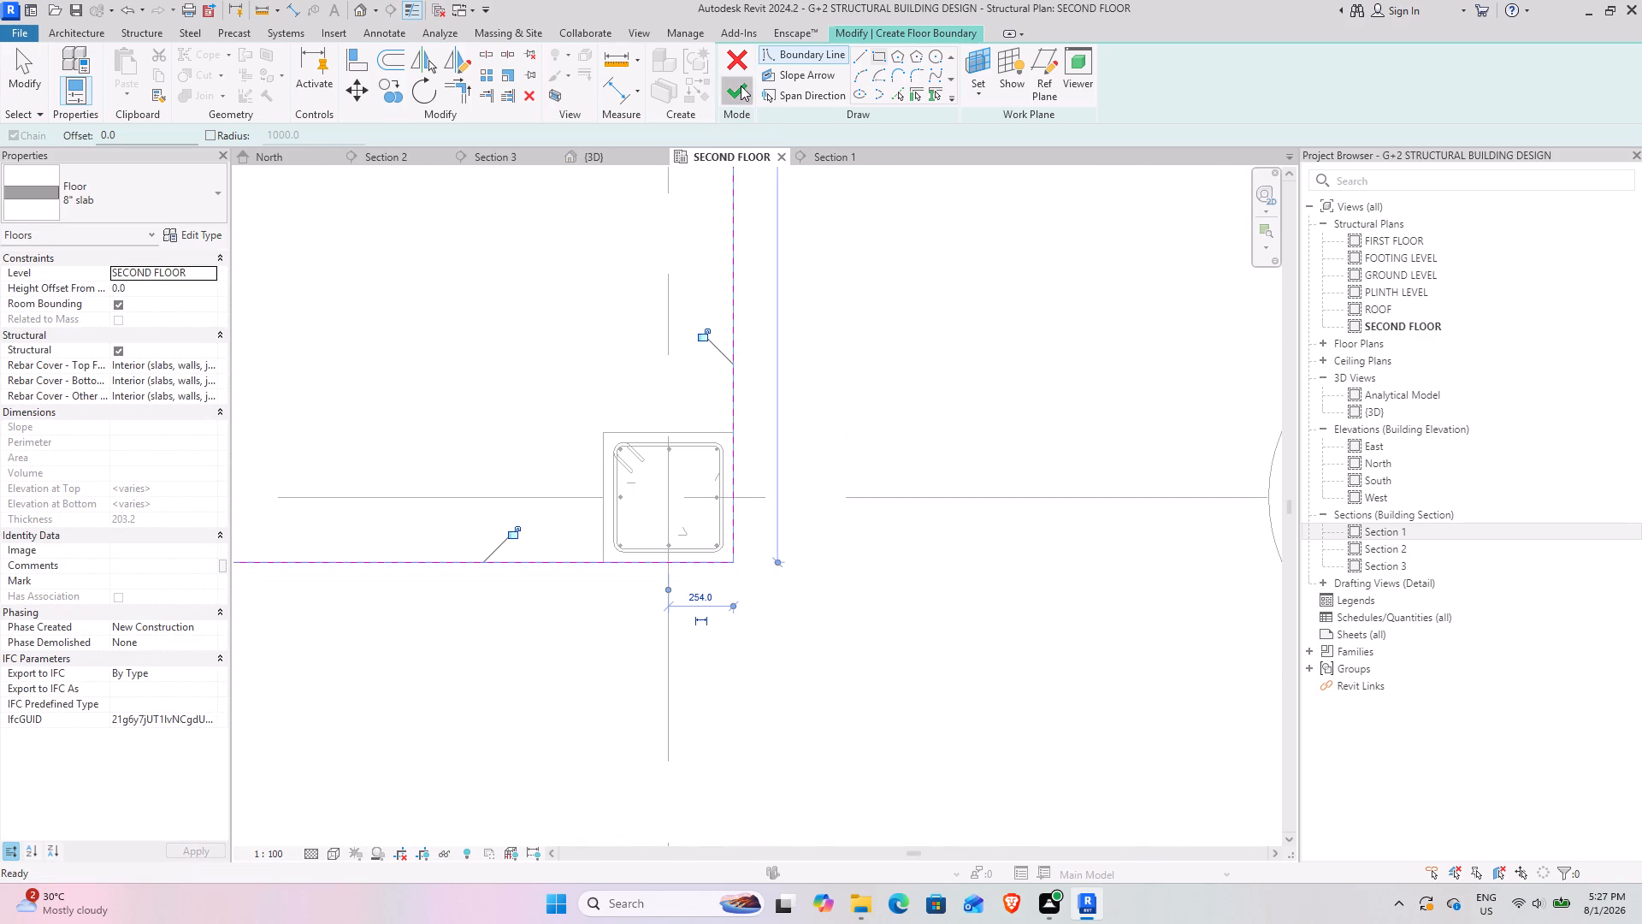
Move the Section 3 line in the SECOND FLOOR plan so it cuts the new slab between grids 3 and 4.
{"action": "scroll", "coordinate": [443, 446], "scroll_direction": "down", "scroll_amount": 10}
{"action": "middle_click_drag", "start_coordinate": [450, 433], "coordinate": [1153, 710]}
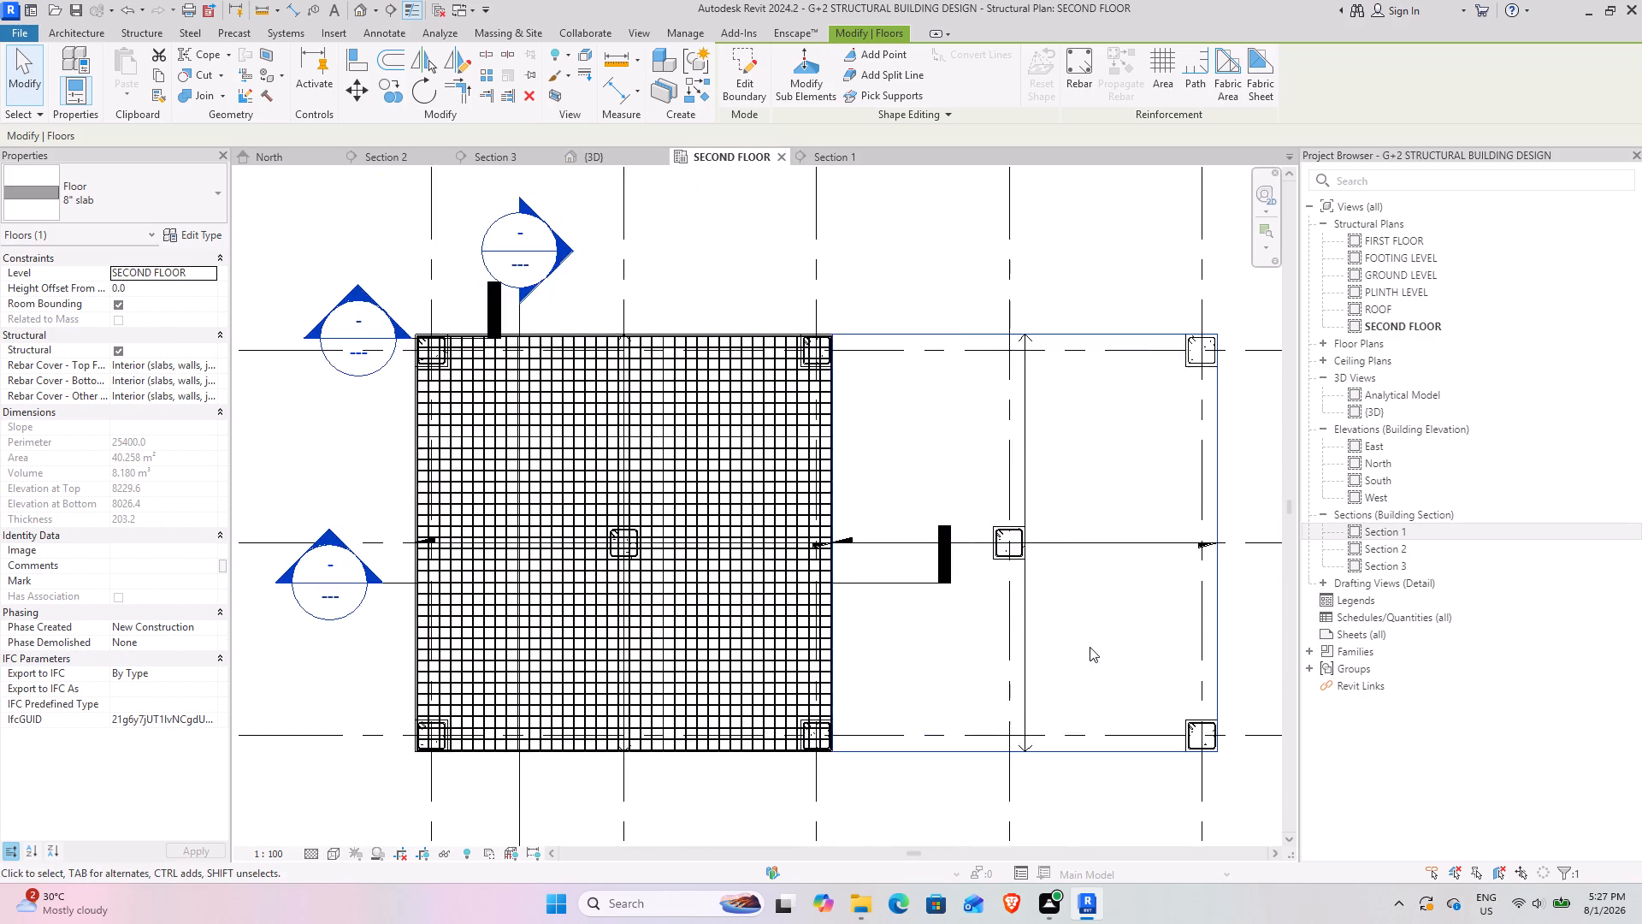
{"action": "scroll", "coordinate": [1082, 639], "scroll_direction": "down", "scroll_amount": 3}
{"action": "middle_click_drag", "start_coordinate": [1028, 619], "coordinate": [906, 588]}
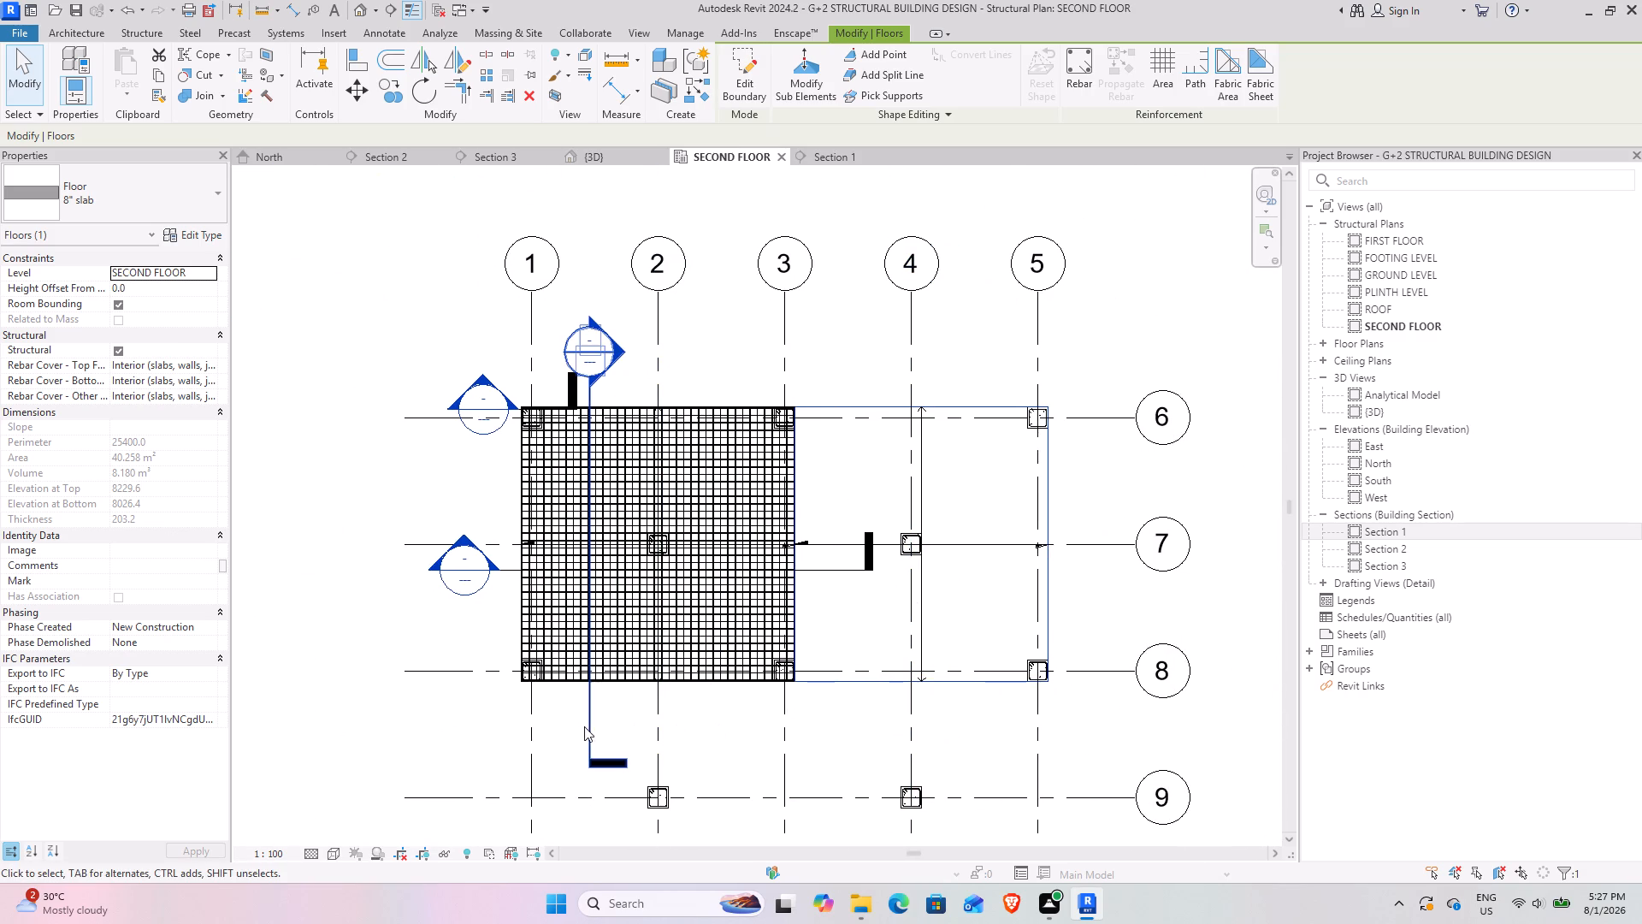
{"action": "left_click", "coordinate": [591, 726]}
{"action": "left_click_drag", "start_coordinate": [592, 719], "coordinate": [861, 720]}
Move the Section 2 line so it cuts across the new slab between grids 6 and 7, extending past grid 5.
{"action": "left_click", "coordinate": [807, 571]}
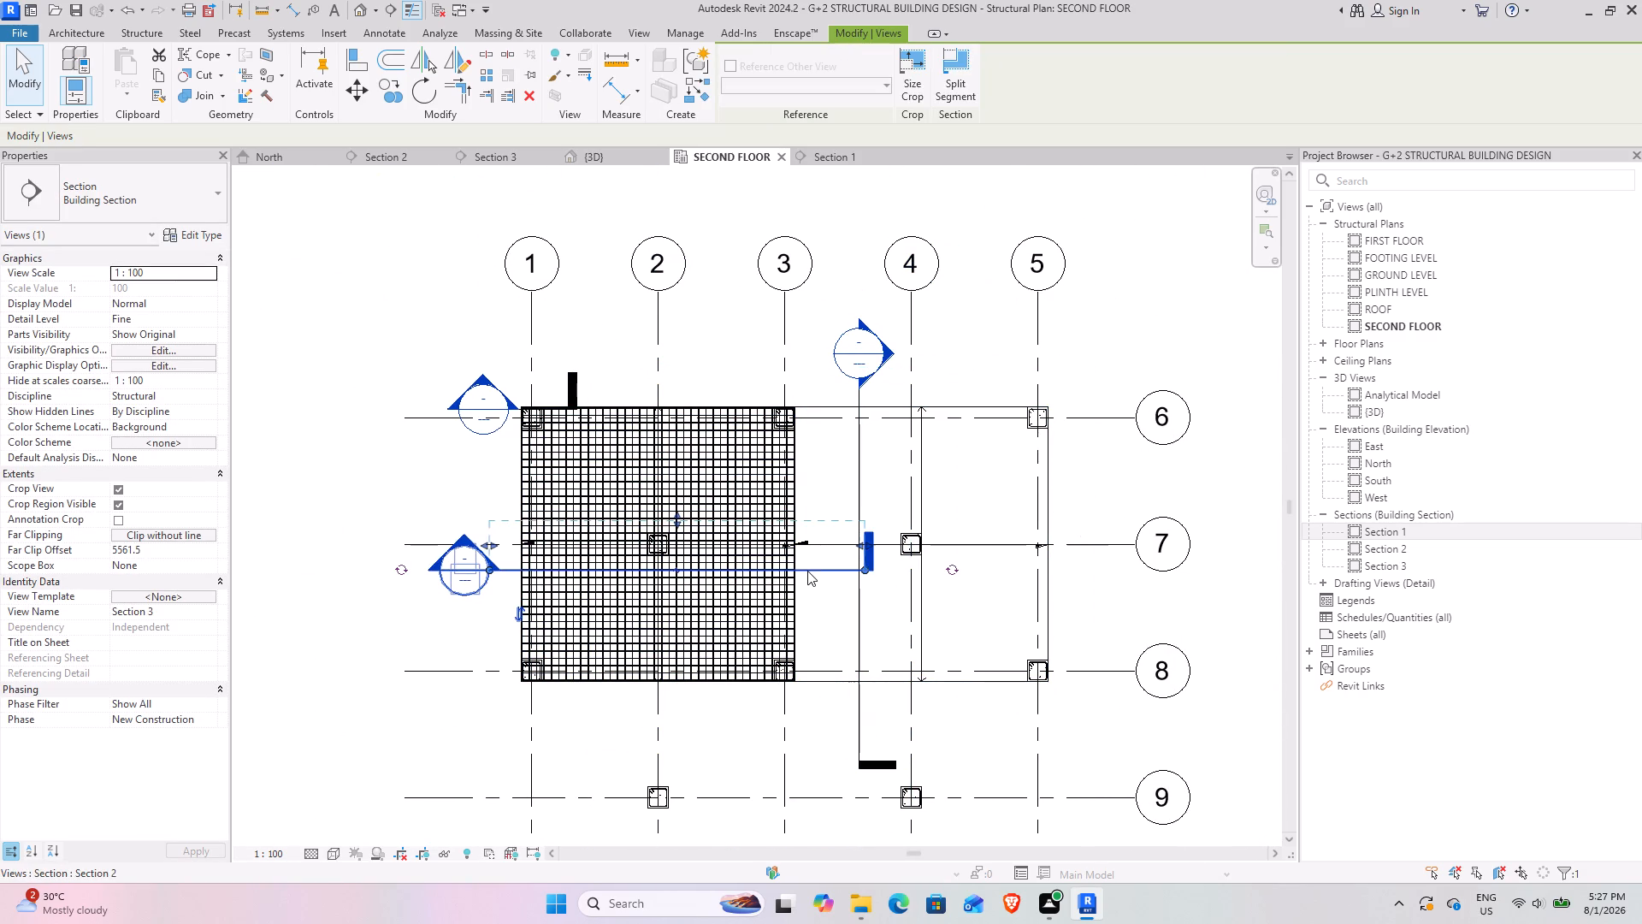
{"action": "left_click_drag", "start_coordinate": [817, 571], "coordinate": [1119, 523]}
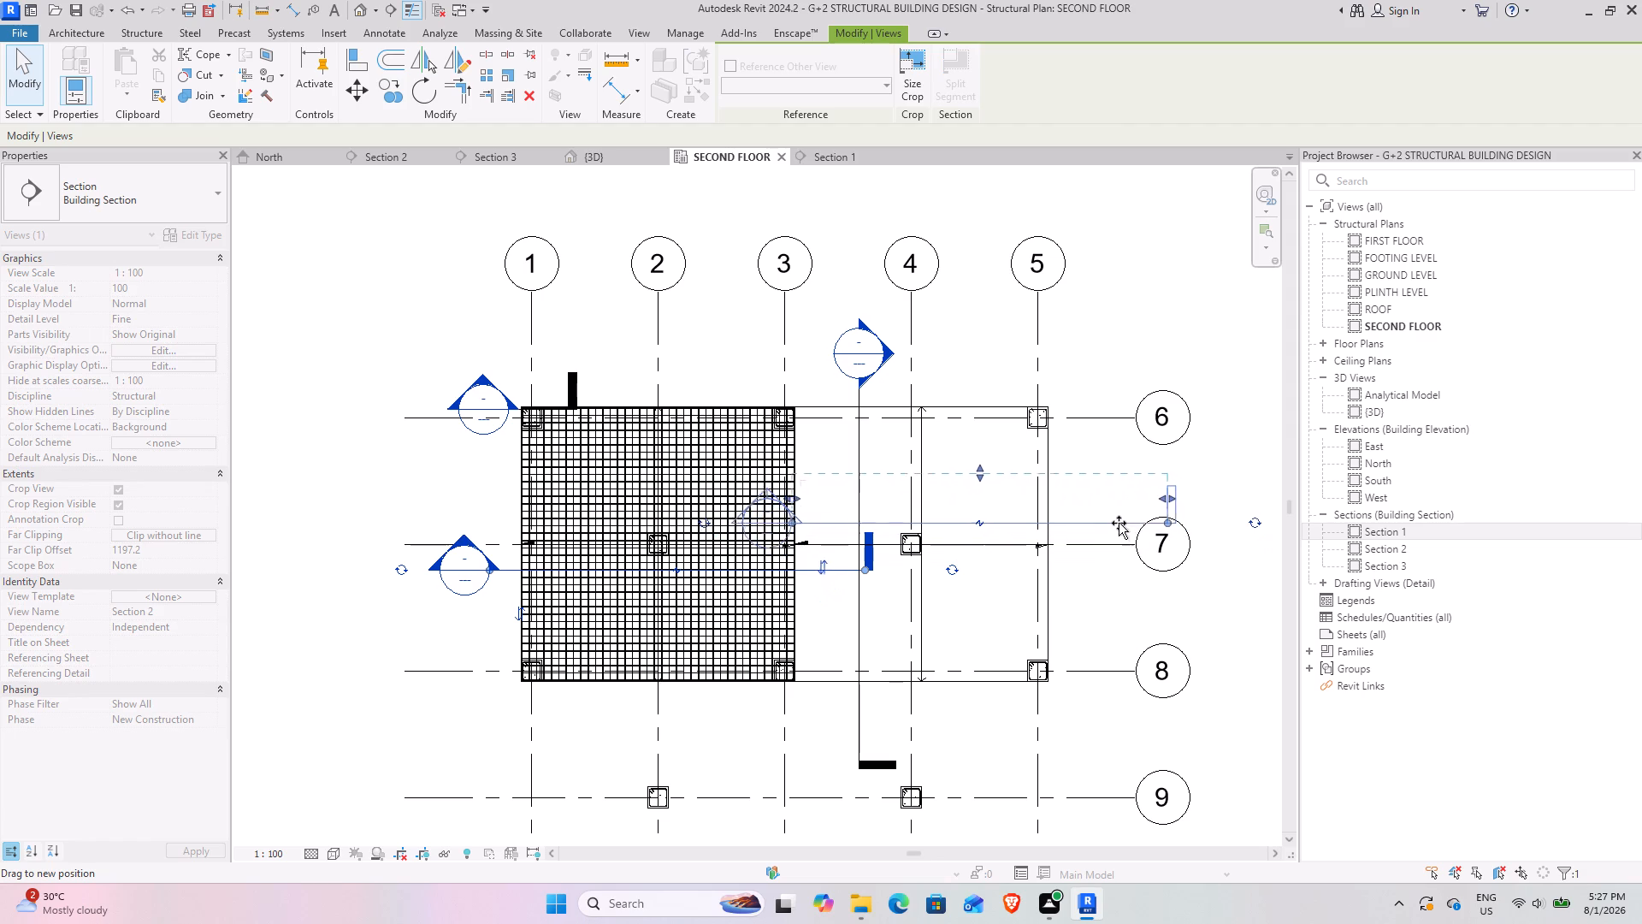
{"action": "left_click_drag", "start_coordinate": [1119, 523], "coordinate": [1101, 504]}
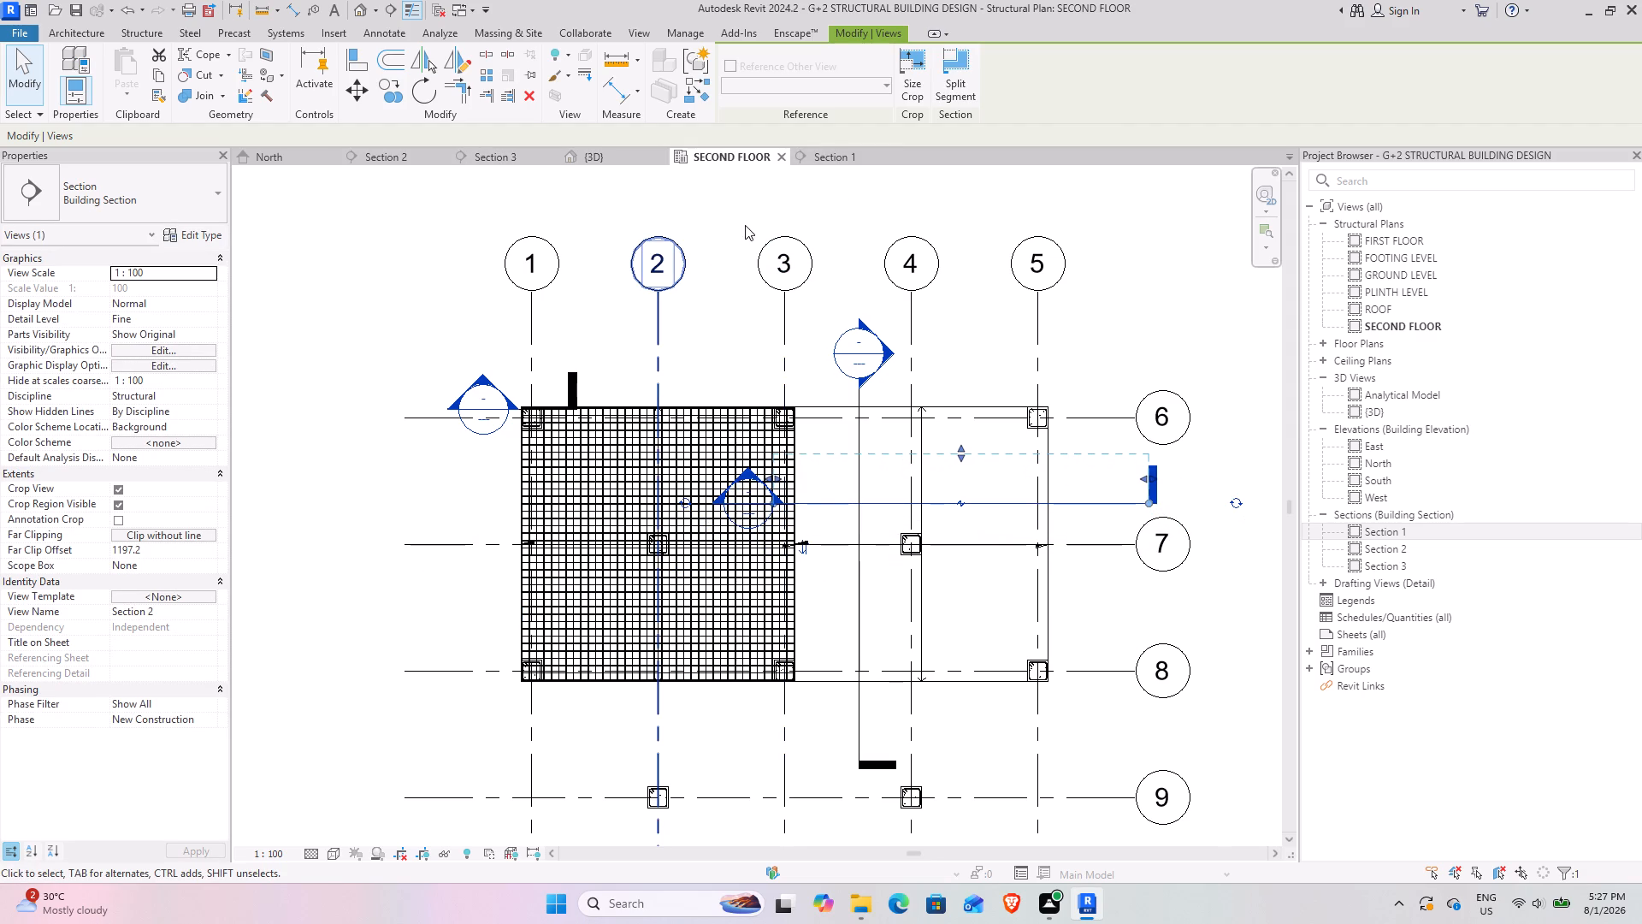
In the Section 2 view, set the new slab's rebar cover to slab cover <20 mm>.
{"action": "left_click", "coordinate": [342, 151]}
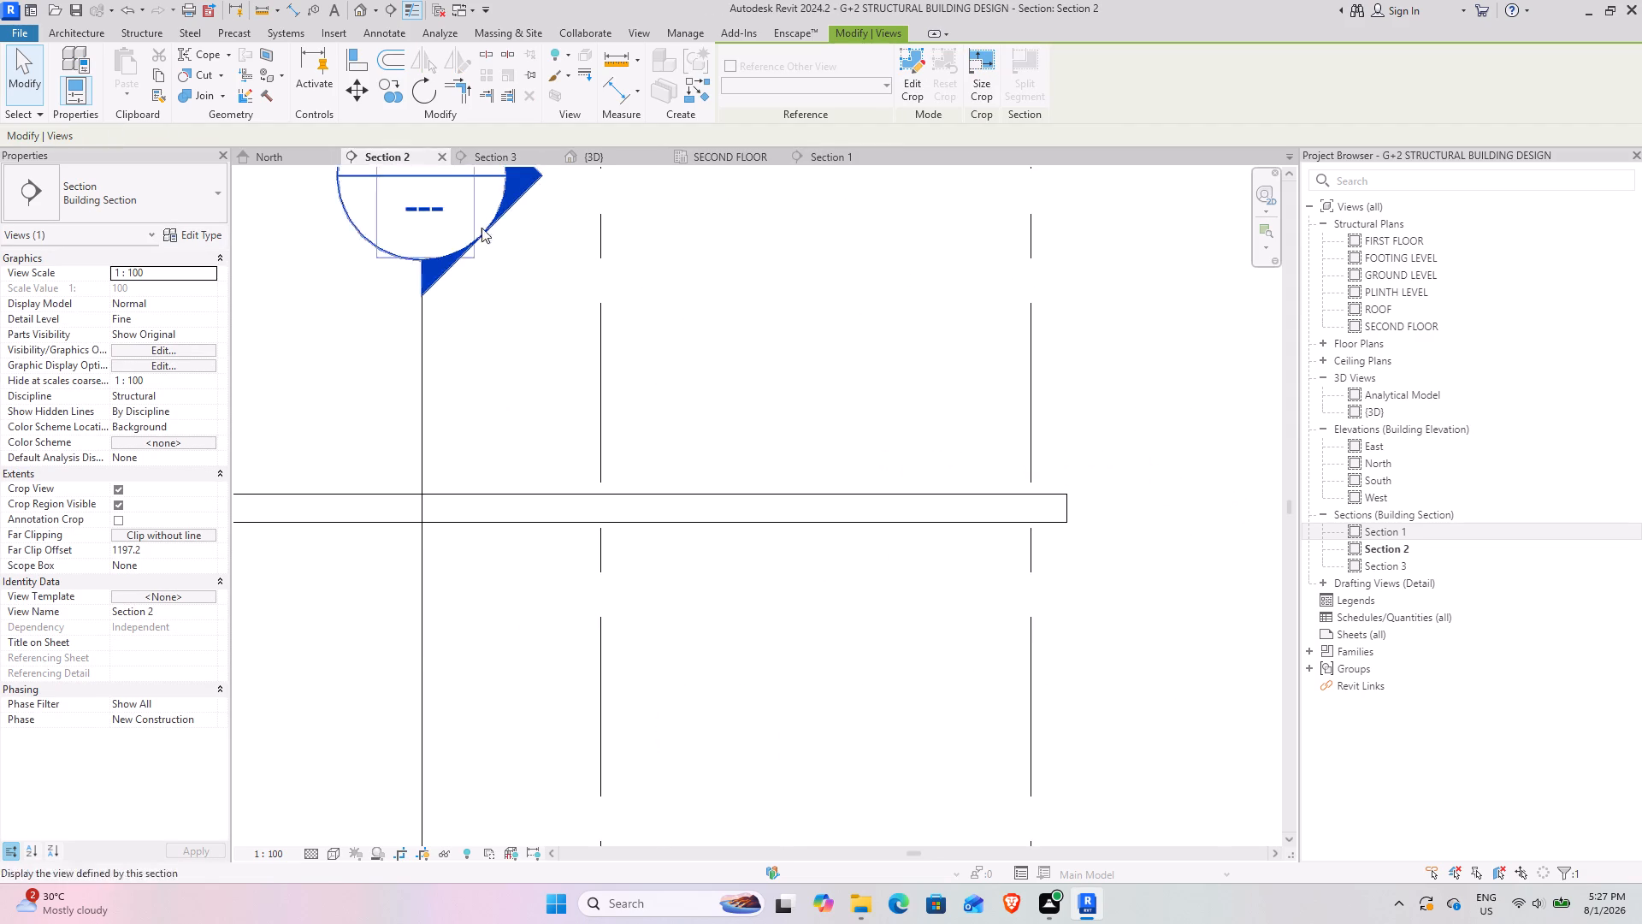
{"action": "scroll", "coordinate": [854, 416], "scroll_direction": "down", "scroll_amount": 10}
{"action": "middle_click_drag", "start_coordinate": [791, 496], "coordinate": [739, 519]}
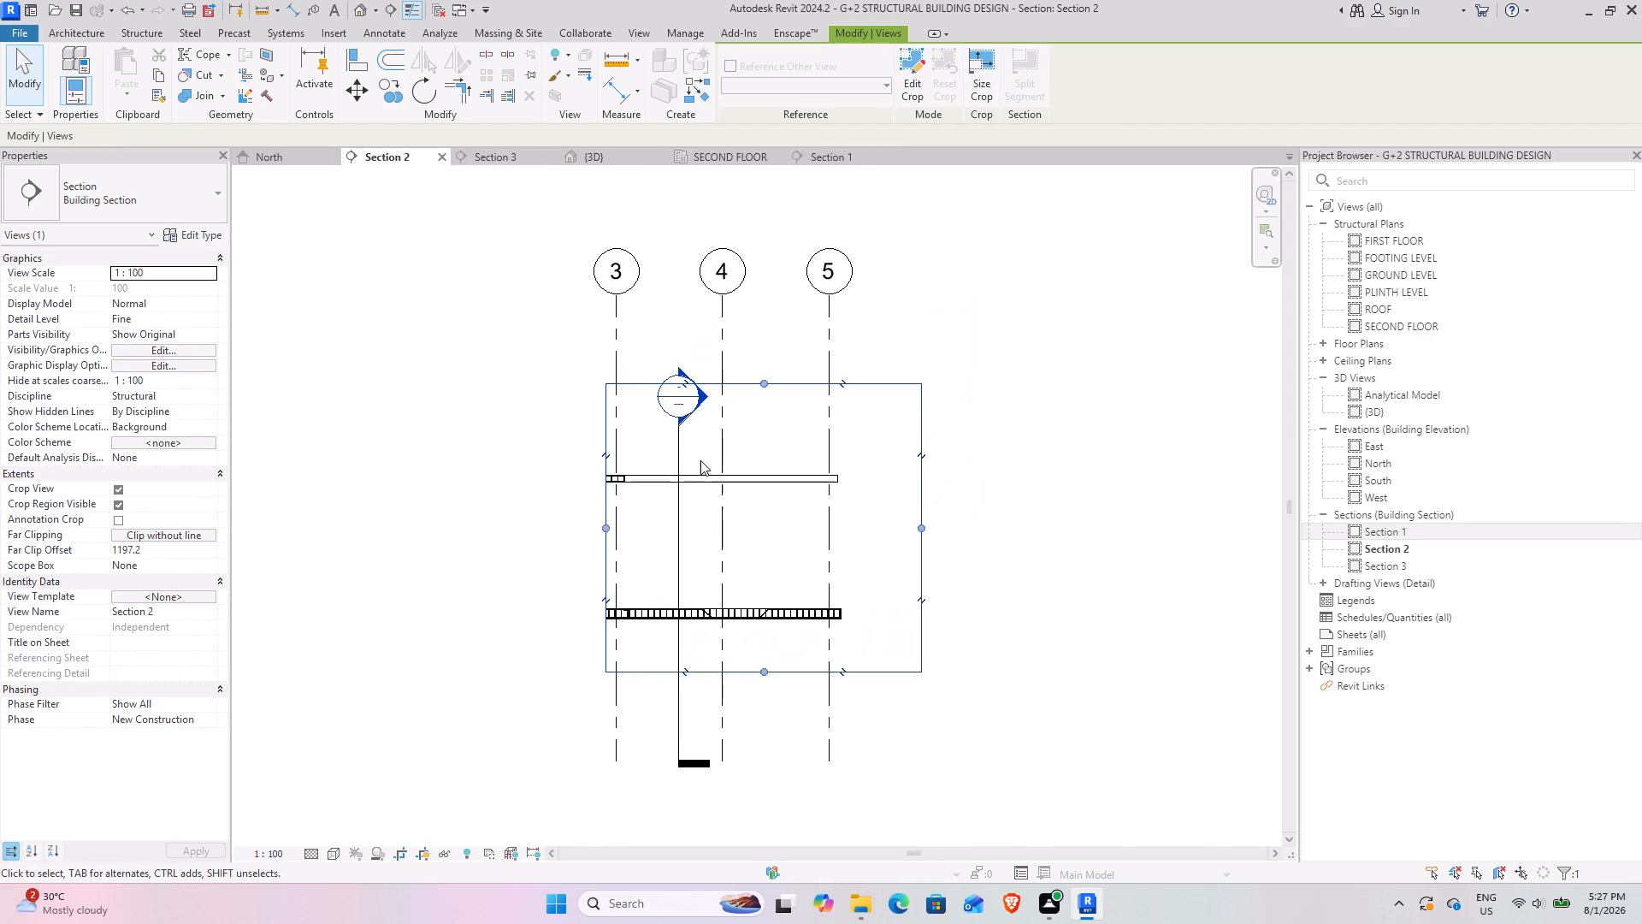
{"action": "scroll", "coordinate": [700, 459], "scroll_direction": "up", "scroll_amount": 8}
{"action": "middle_click_drag", "start_coordinate": [776, 517], "coordinate": [759, 579]}
{"action": "scroll", "coordinate": [801, 527], "scroll_direction": "up", "scroll_amount": 3}
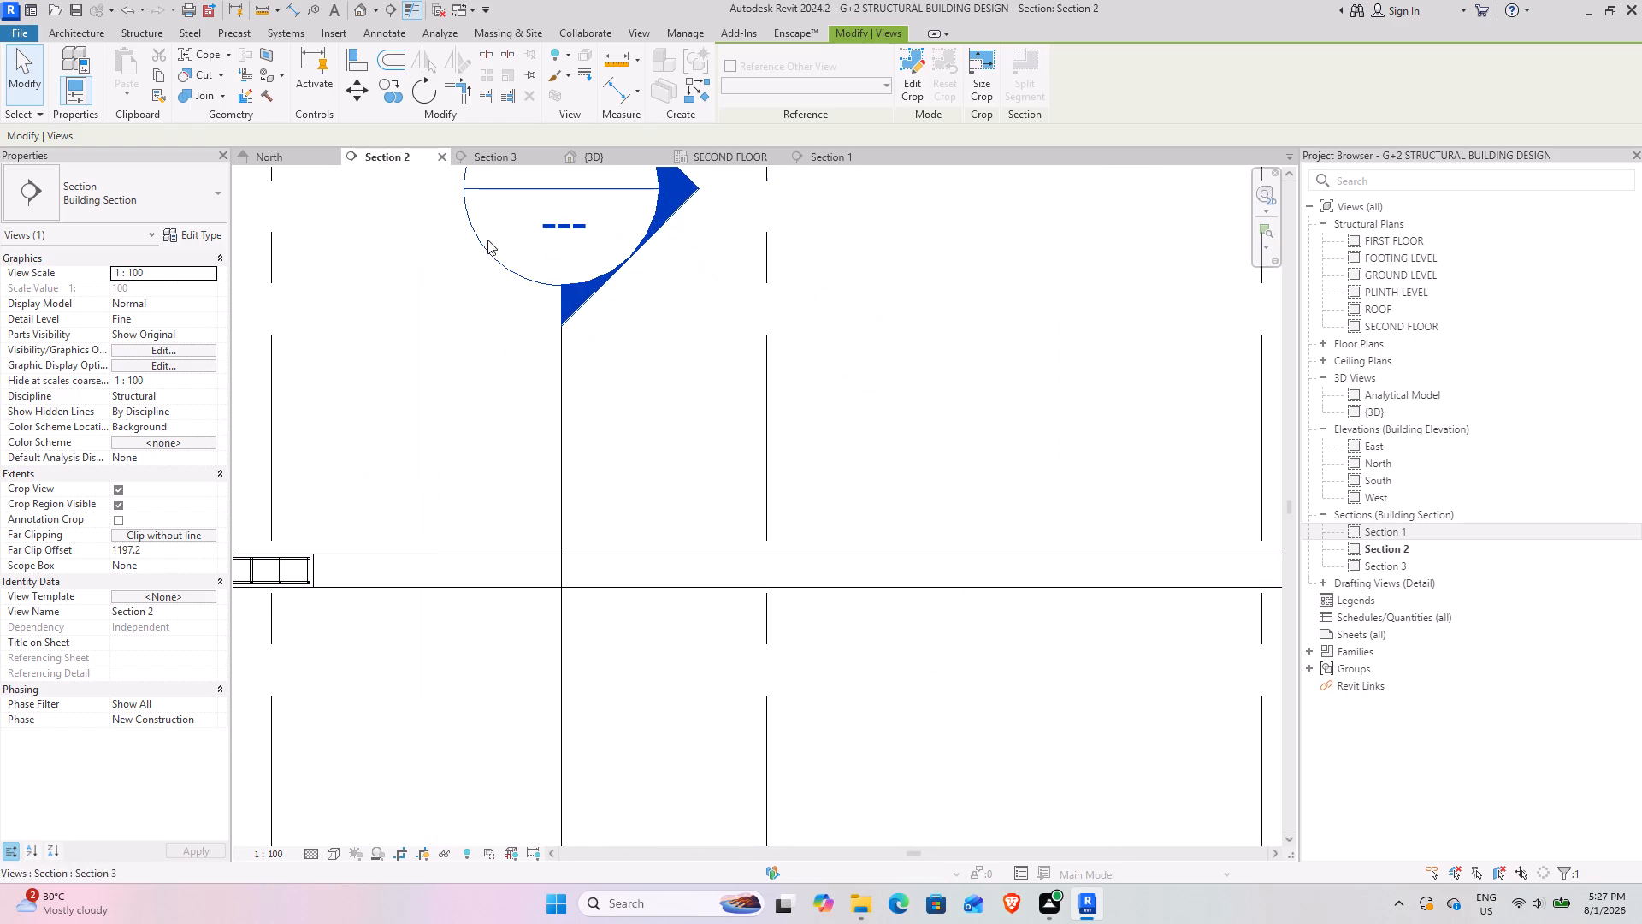
{"action": "left_click", "coordinate": [145, 35]}
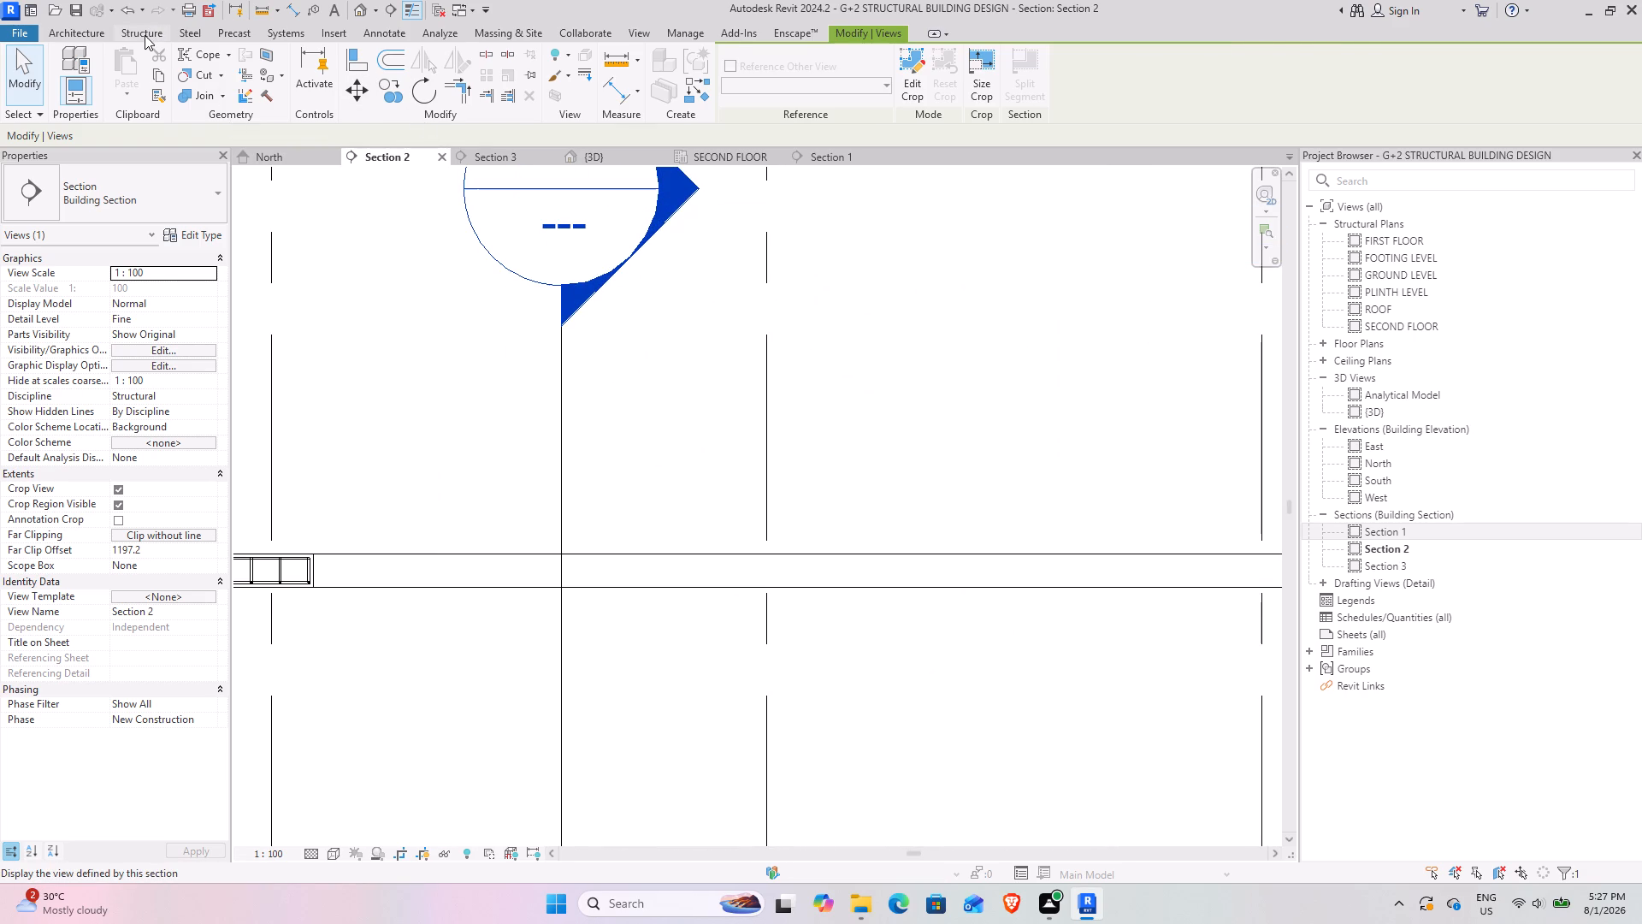
{"action": "left_click", "coordinate": [735, 59]}
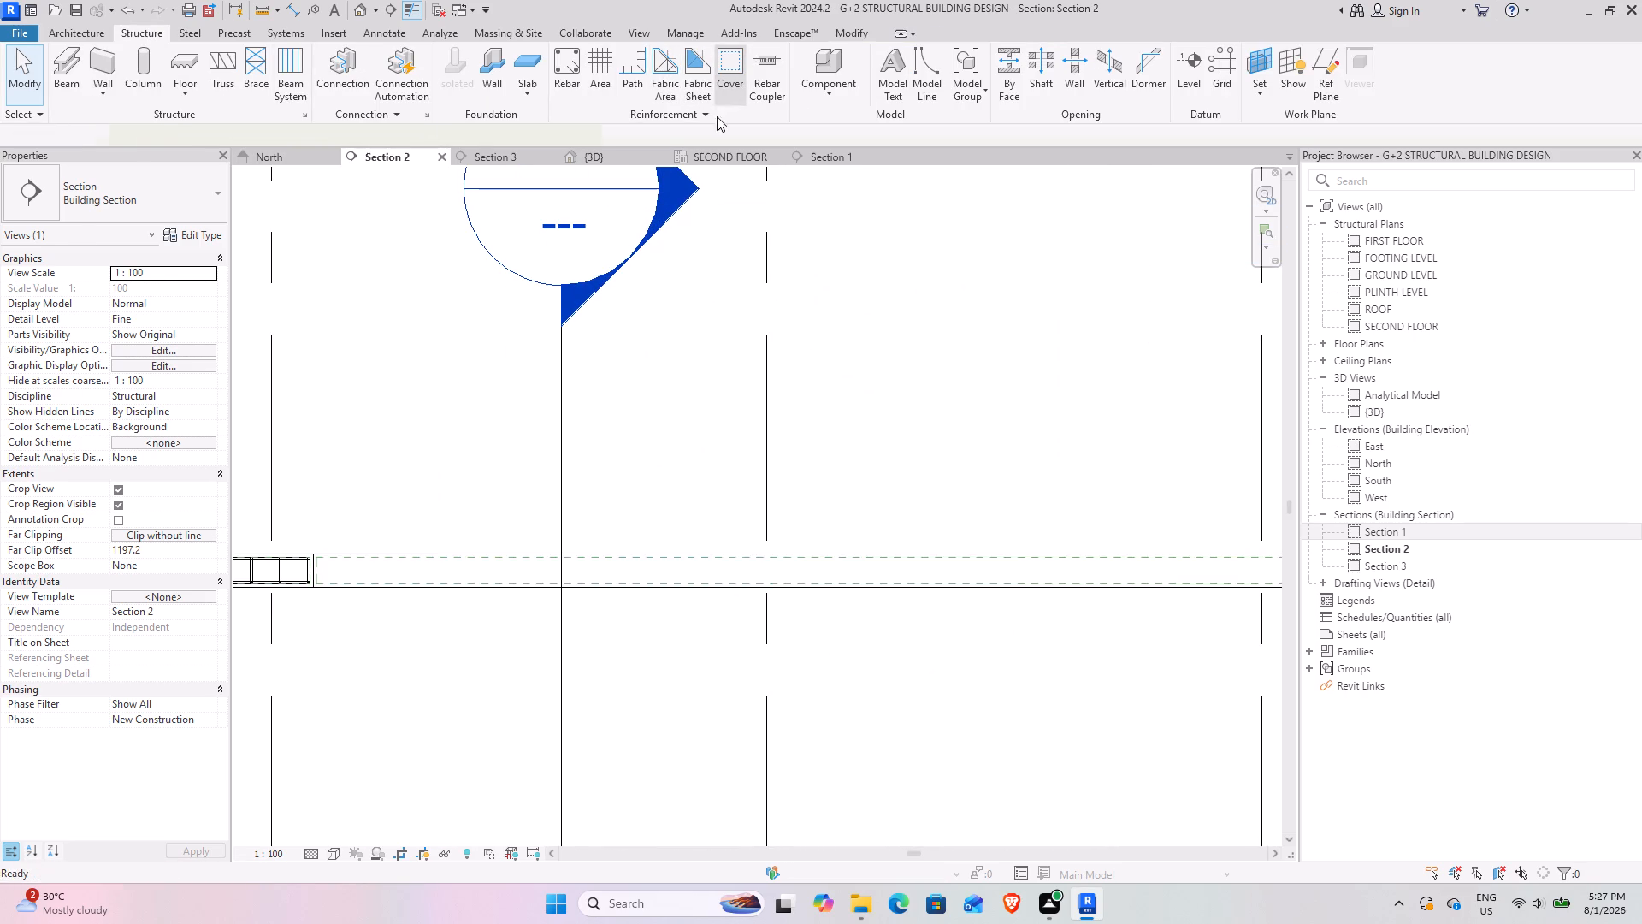
{"action": "left_click_drag", "start_coordinate": [818, 555], "coordinate": [802, 547]}
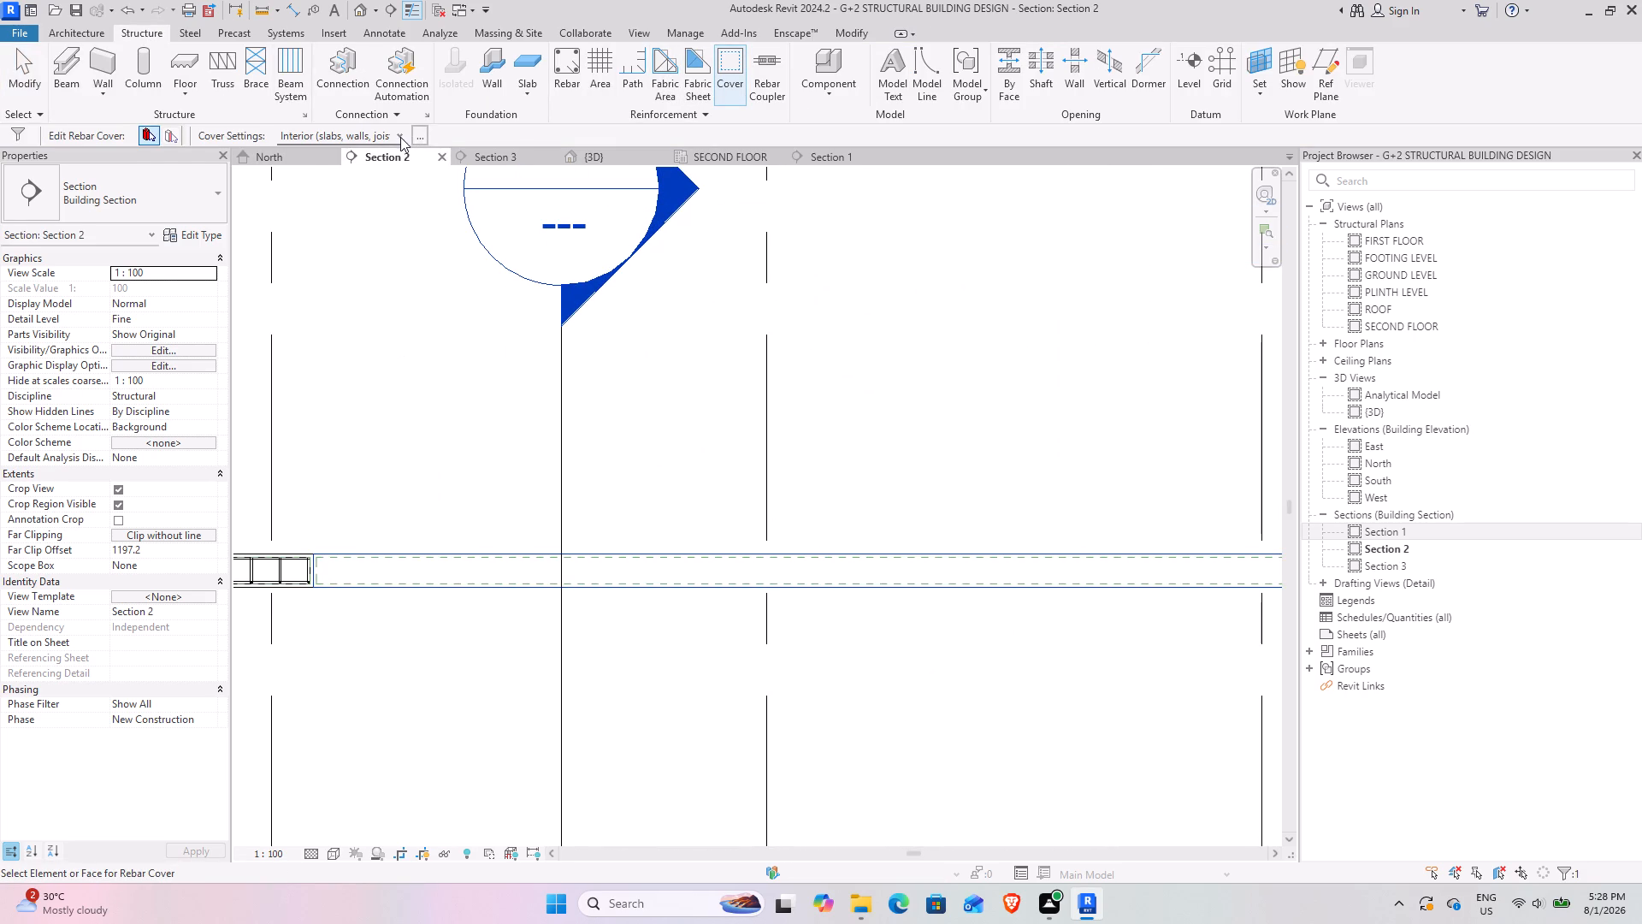
{"action": "left_click", "coordinate": [400, 137]}
{"action": "left_click", "coordinate": [411, 307]}
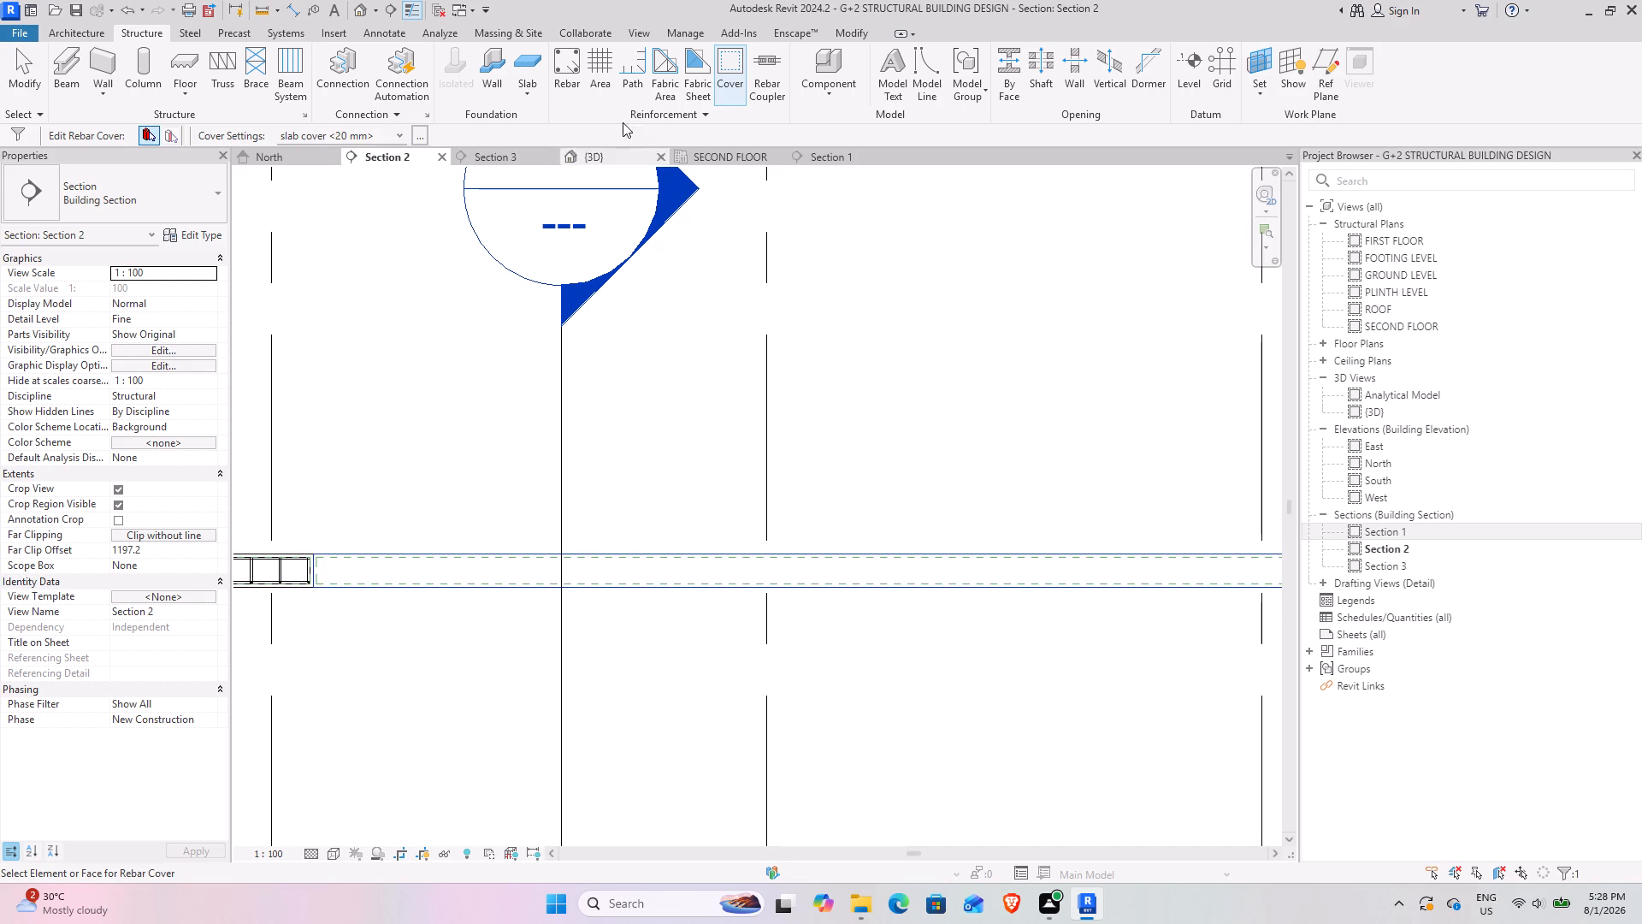
Place a single straight 13M bar, shape M_00, perpendicular to cover at the new slab's bottom cover in Section 2.
{"action": "left_click", "coordinate": [575, 86]}
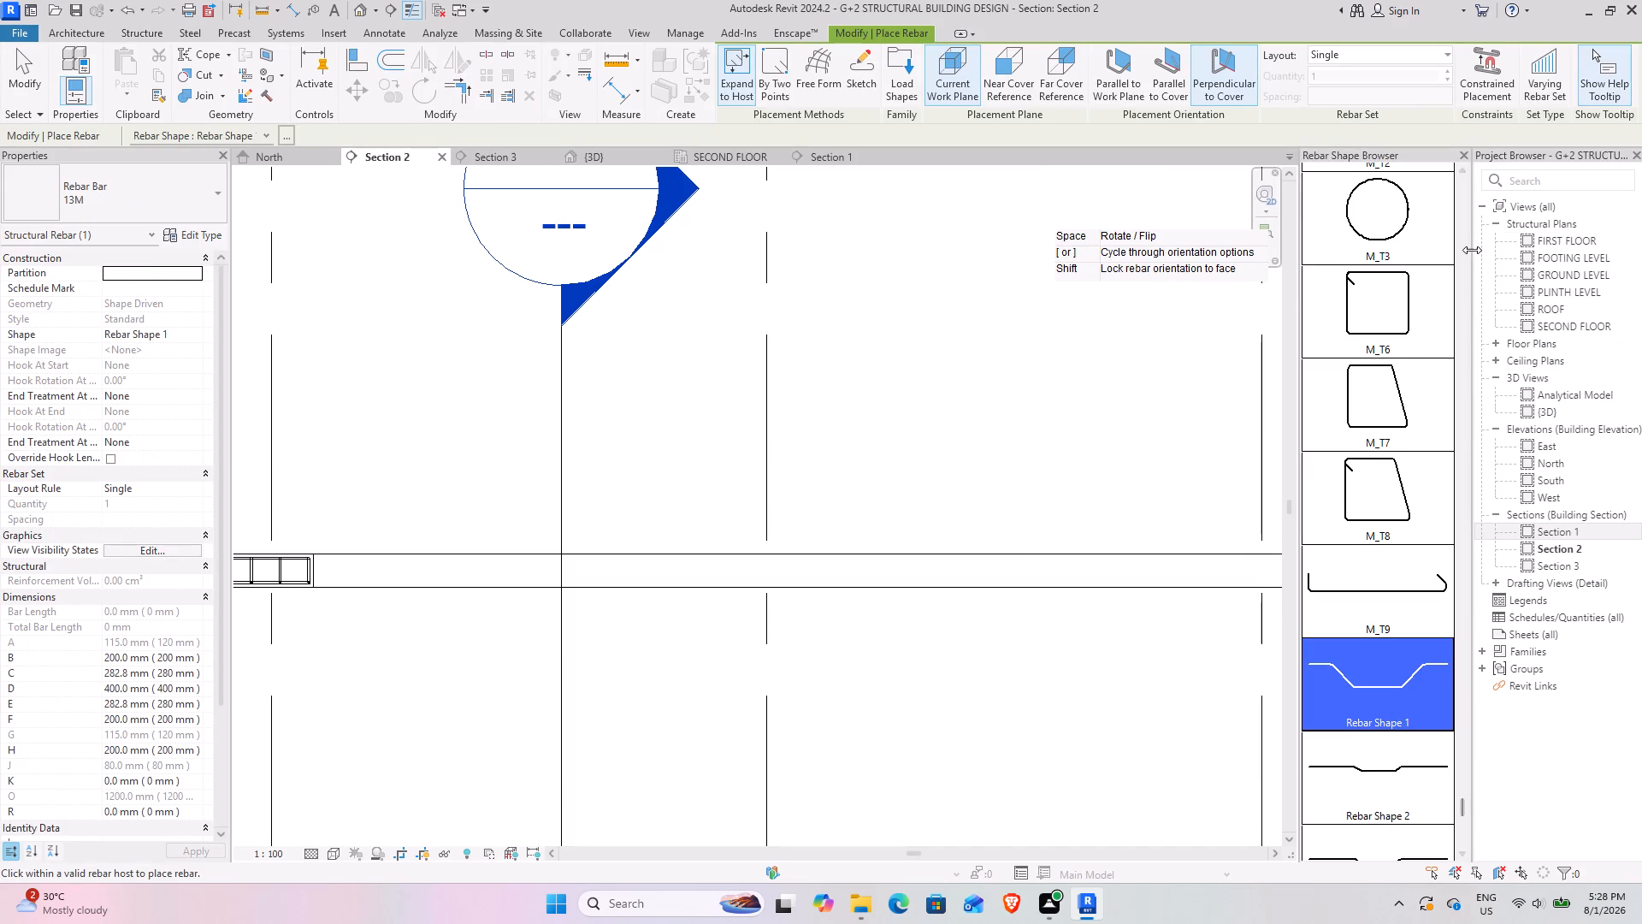
{"action": "left_click_drag", "start_coordinate": [1458, 245], "coordinate": [1454, 189]}
{"action": "left_click", "coordinate": [1461, 192]}
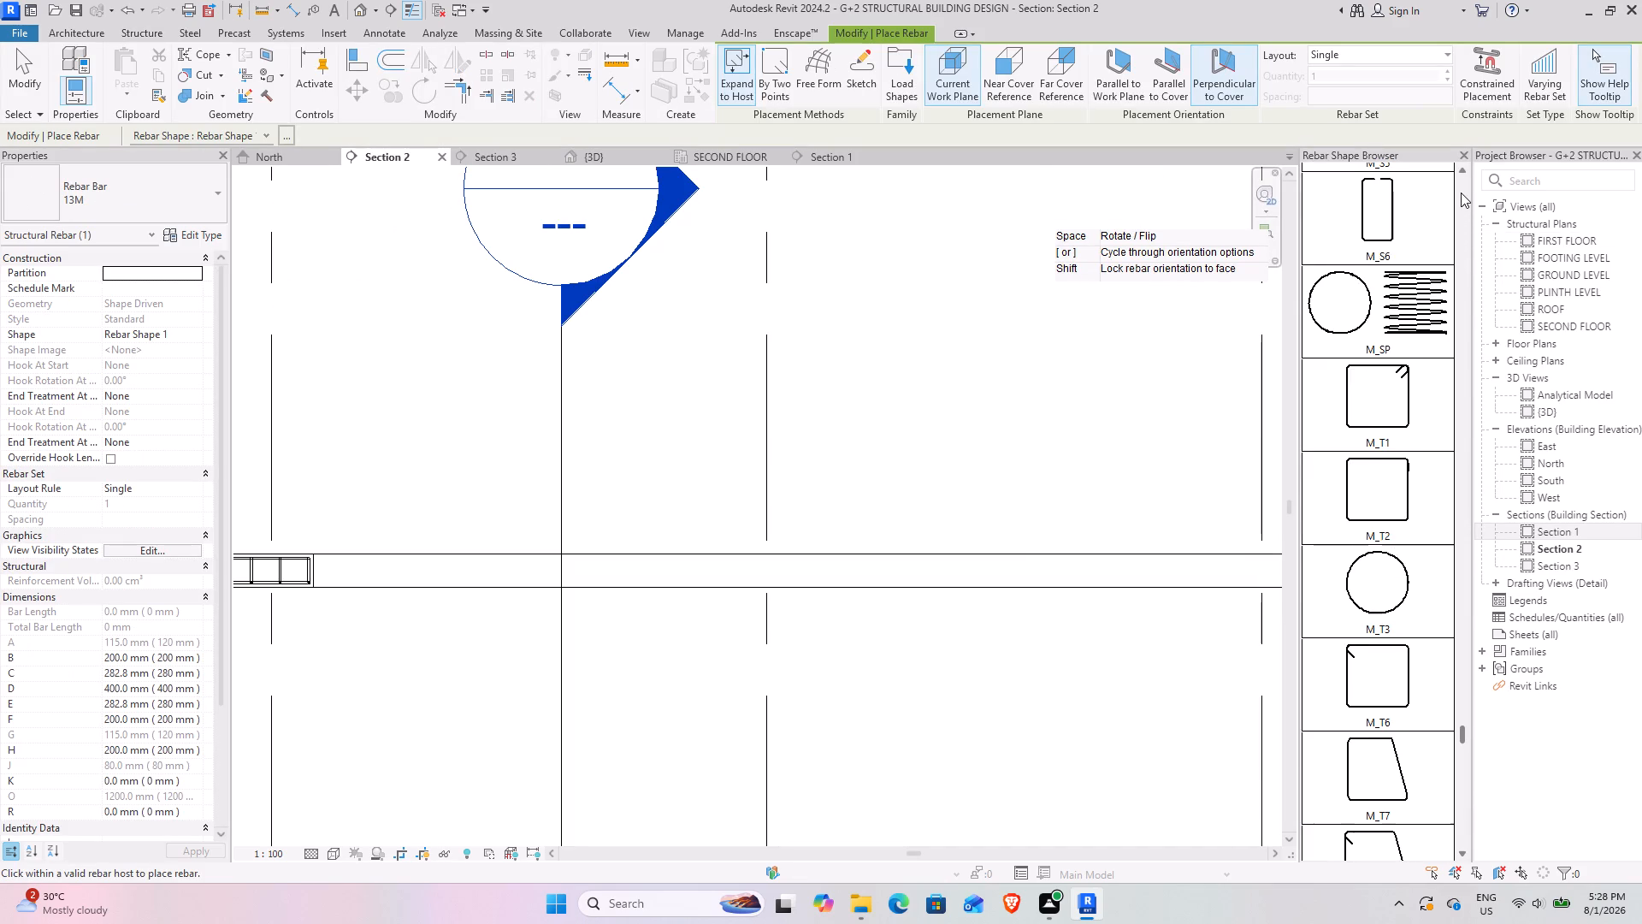
{"action": "left_click", "coordinate": [1461, 179]}
{"action": "left_click_drag", "start_coordinate": [1462, 699], "coordinate": [1427, 607]}
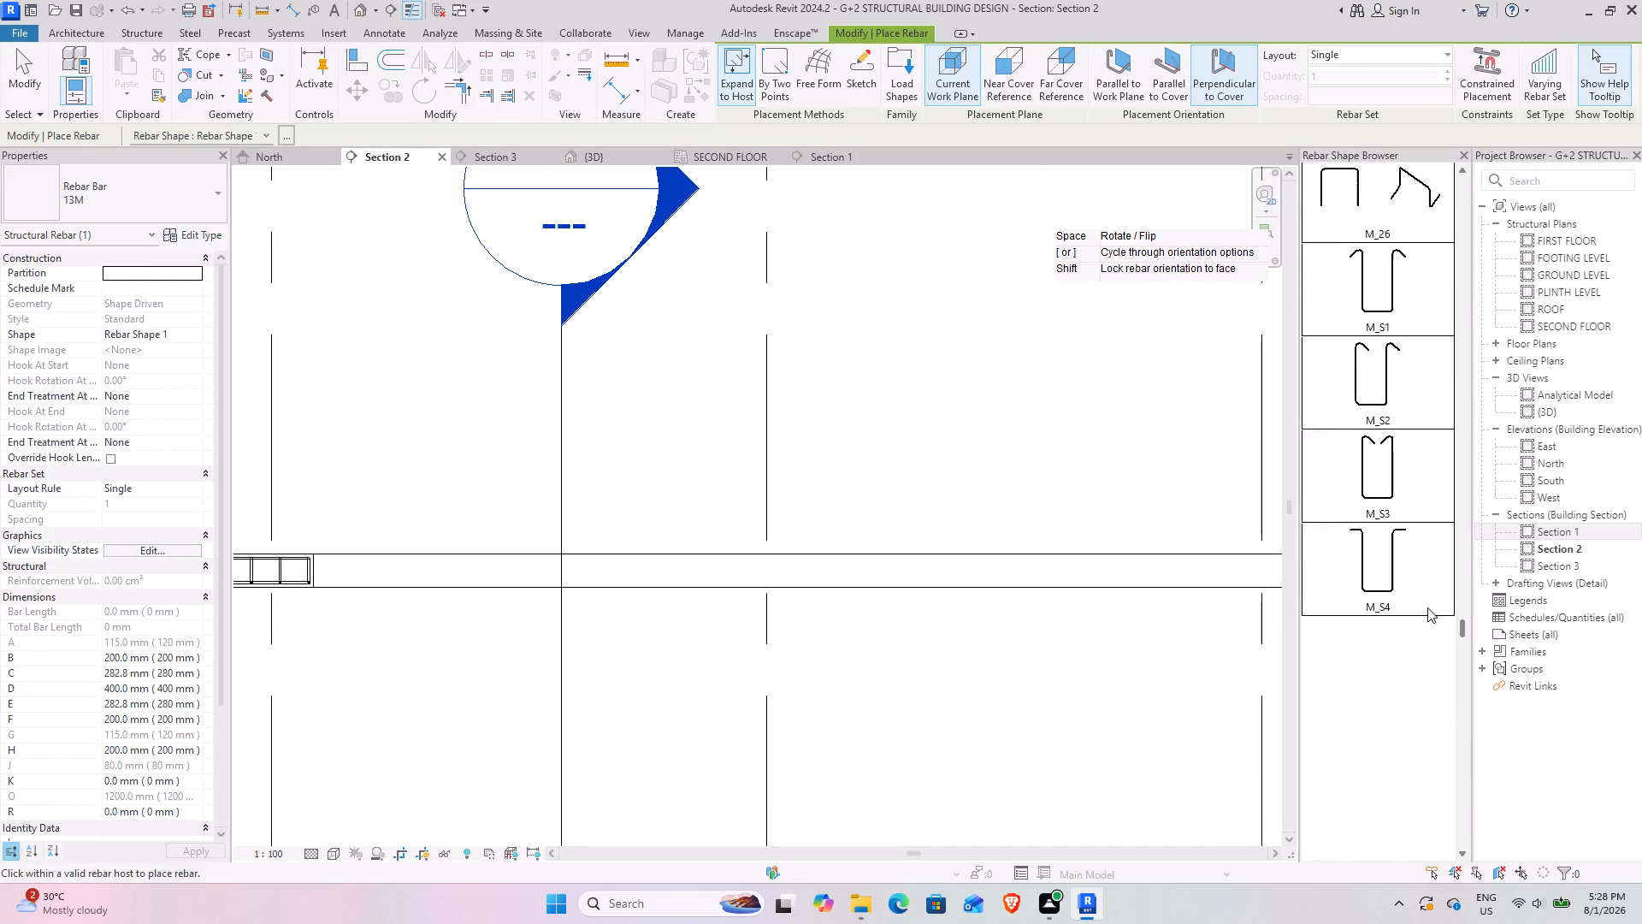
{"action": "left_click_drag", "start_coordinate": [1427, 607], "coordinate": [1457, 177]}
{"action": "left_click", "coordinate": [1438, 208]}
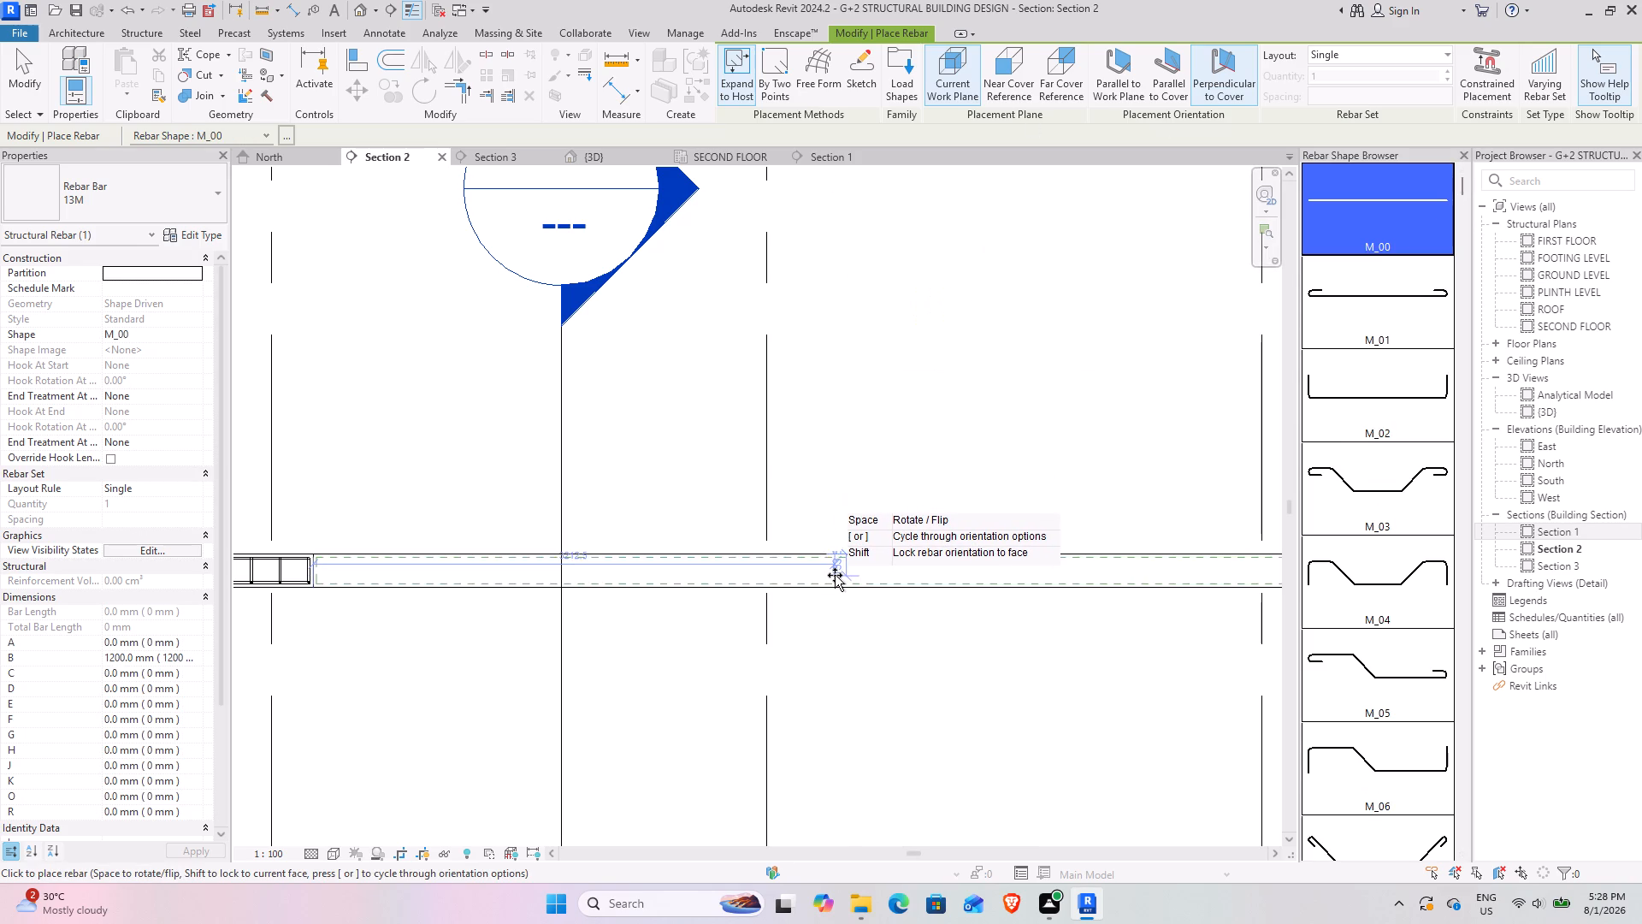
{"action": "scroll", "coordinate": [835, 575], "scroll_direction": "up", "scroll_amount": 7}
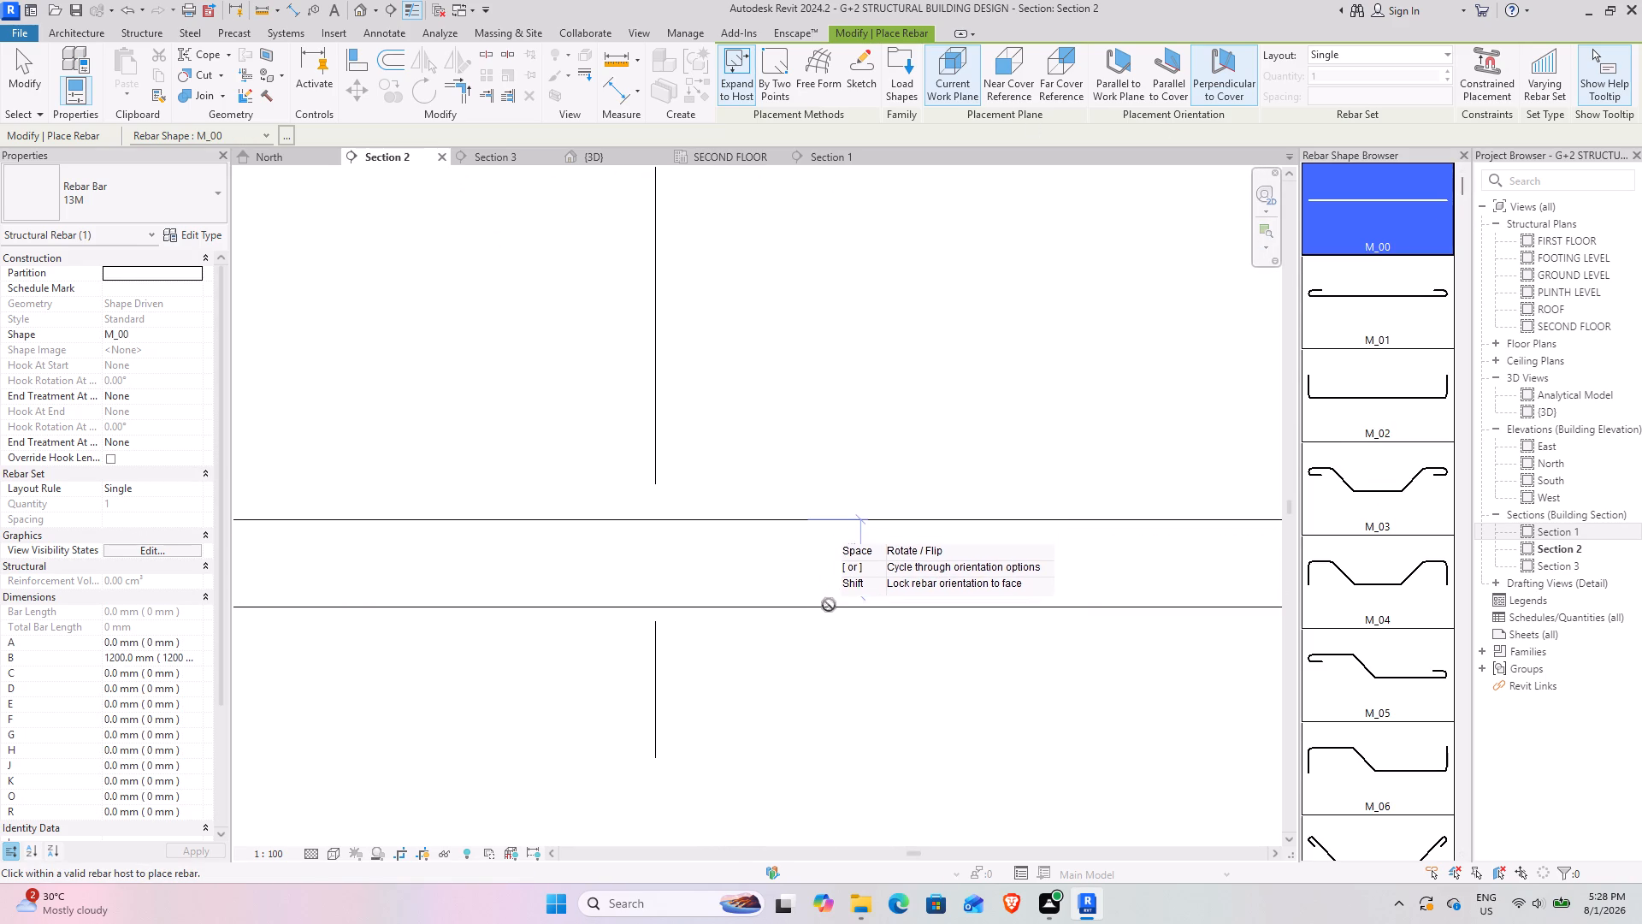
{"action": "left_click", "coordinate": [830, 601]}
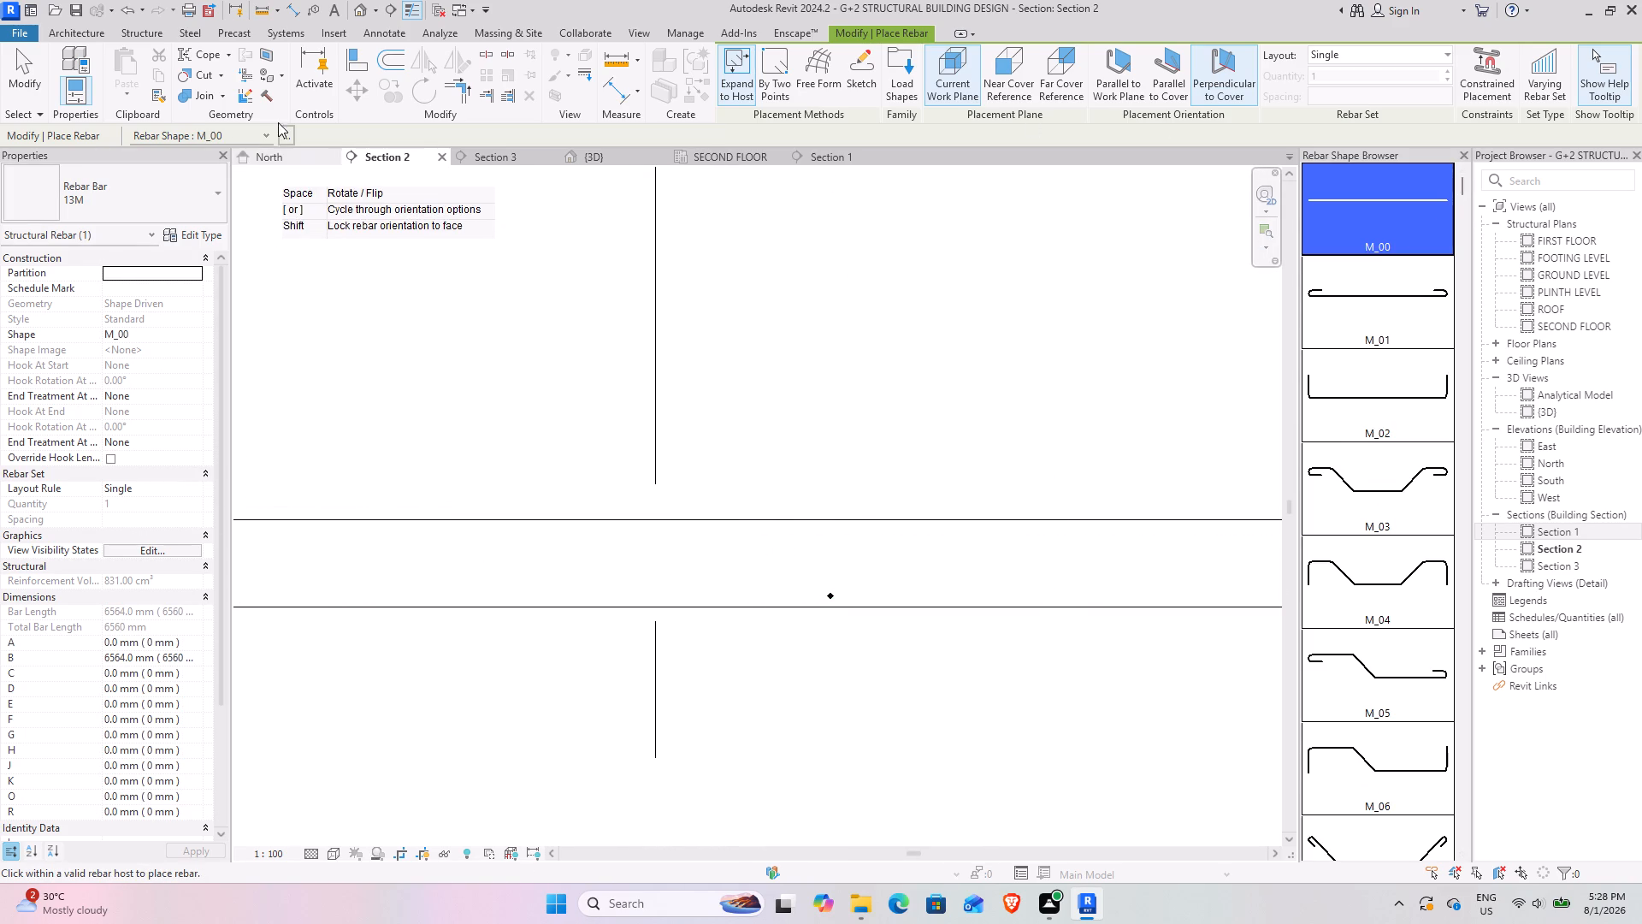
Place a single straight 13M bar, shape M_00, parallel to the work plane inside the new slab in Section 2.
{"action": "left_click", "coordinate": [1131, 65]}
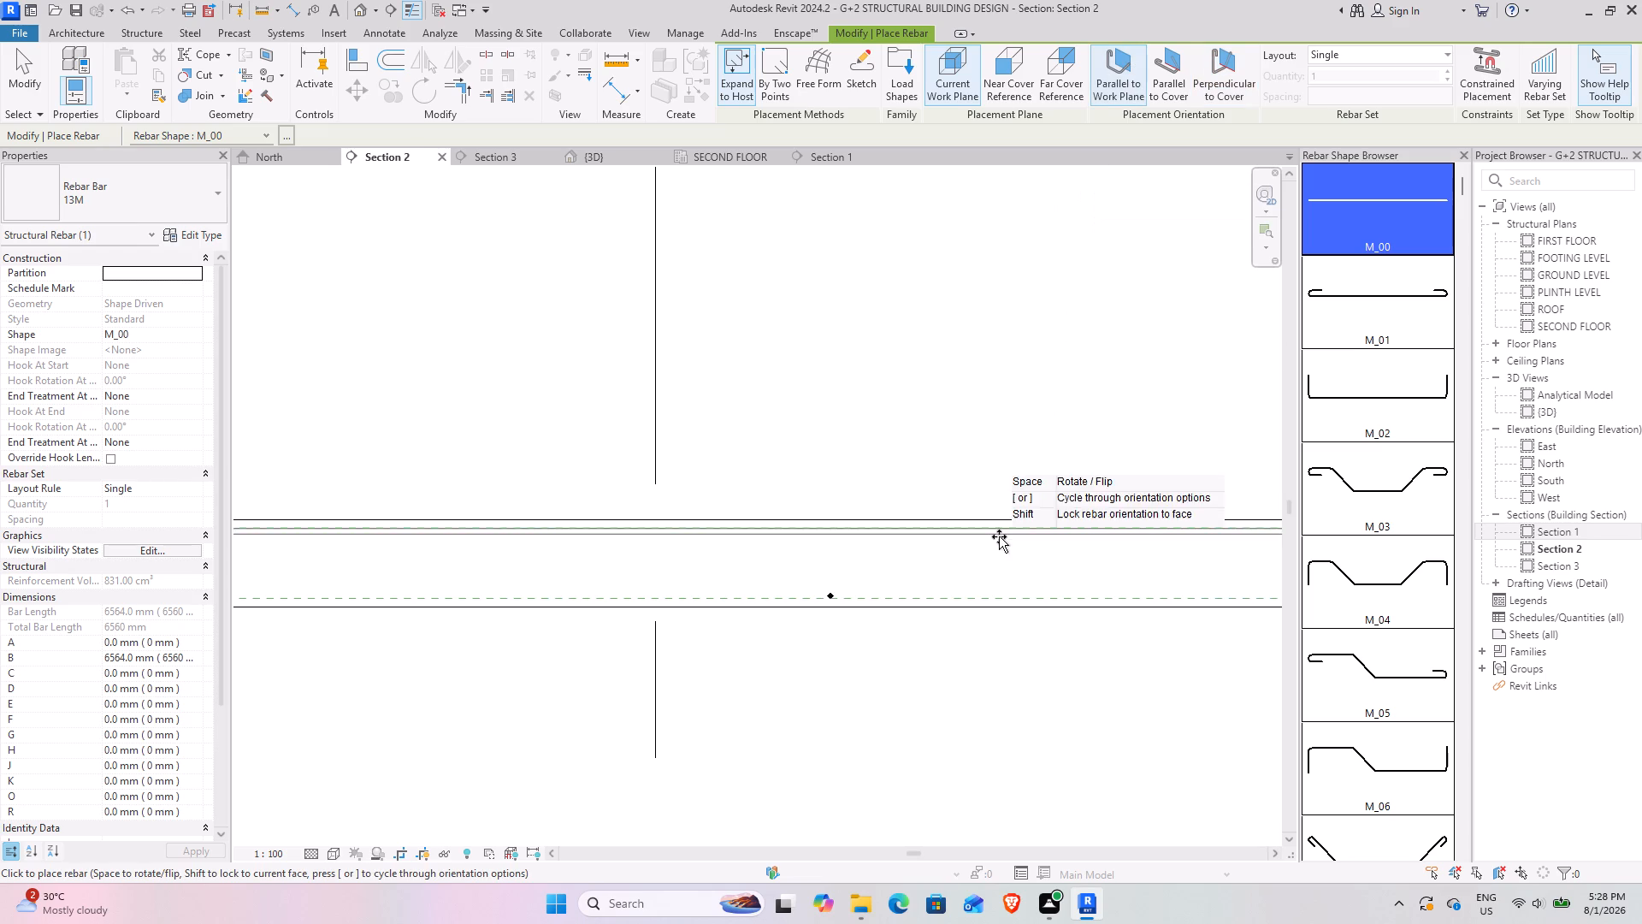
{"action": "left_click", "coordinate": [974, 579]}
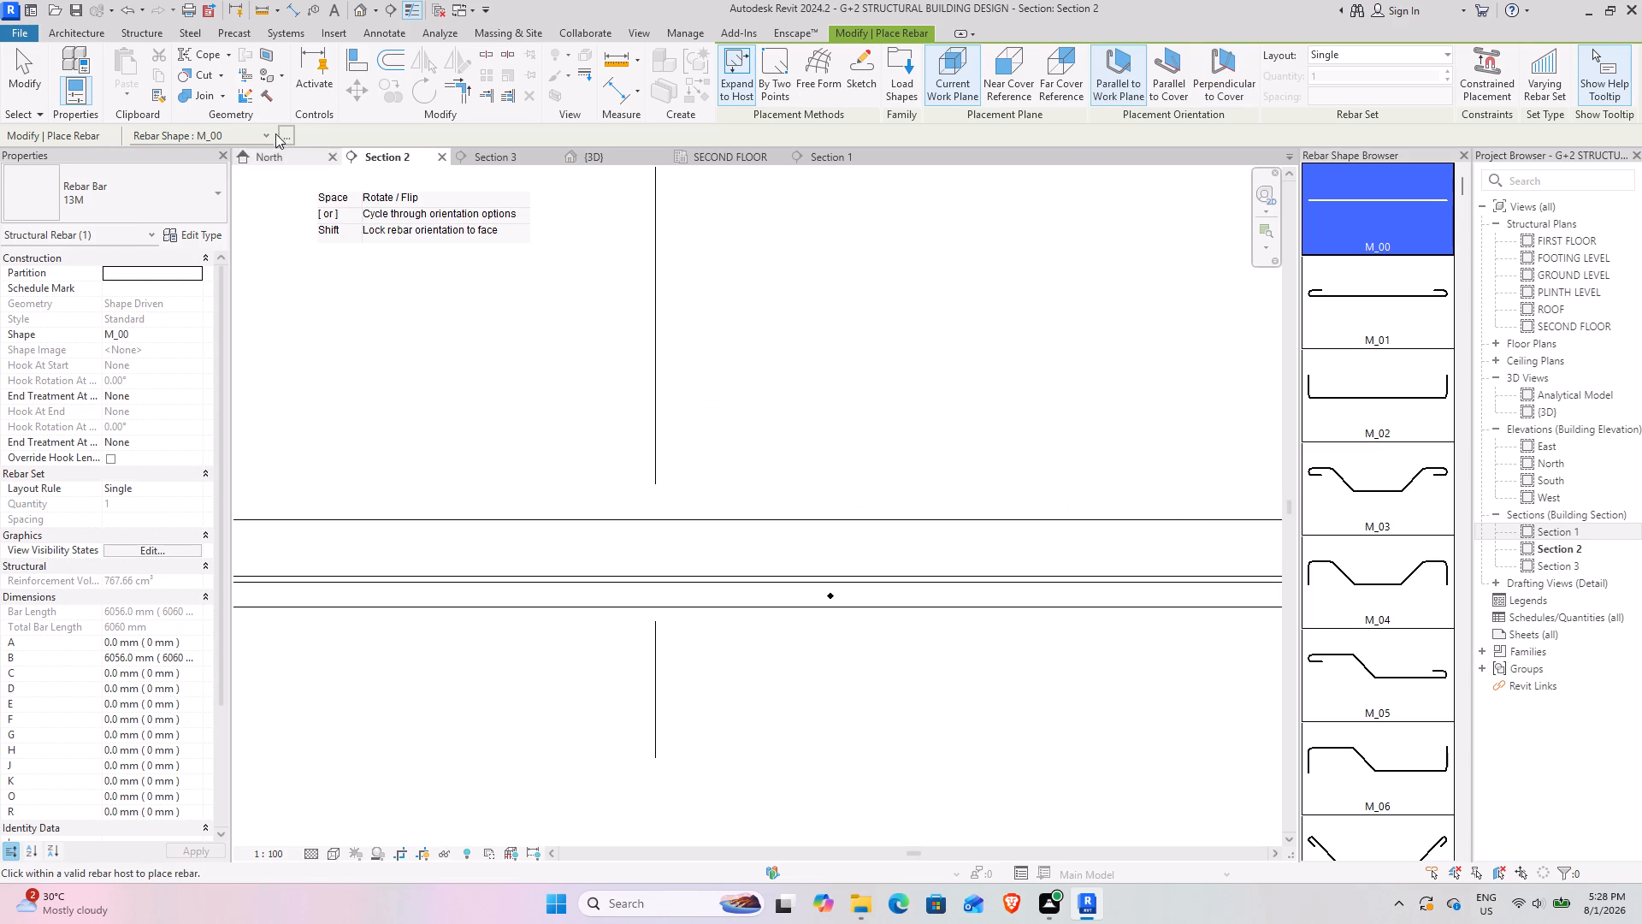
{"action": "left_click", "coordinate": [38, 92]}
Set the layout of the bottom-cover bar seen end-on in the slab to Maximum Spacing at 180 mm.
{"action": "left_click", "coordinate": [835, 600]}
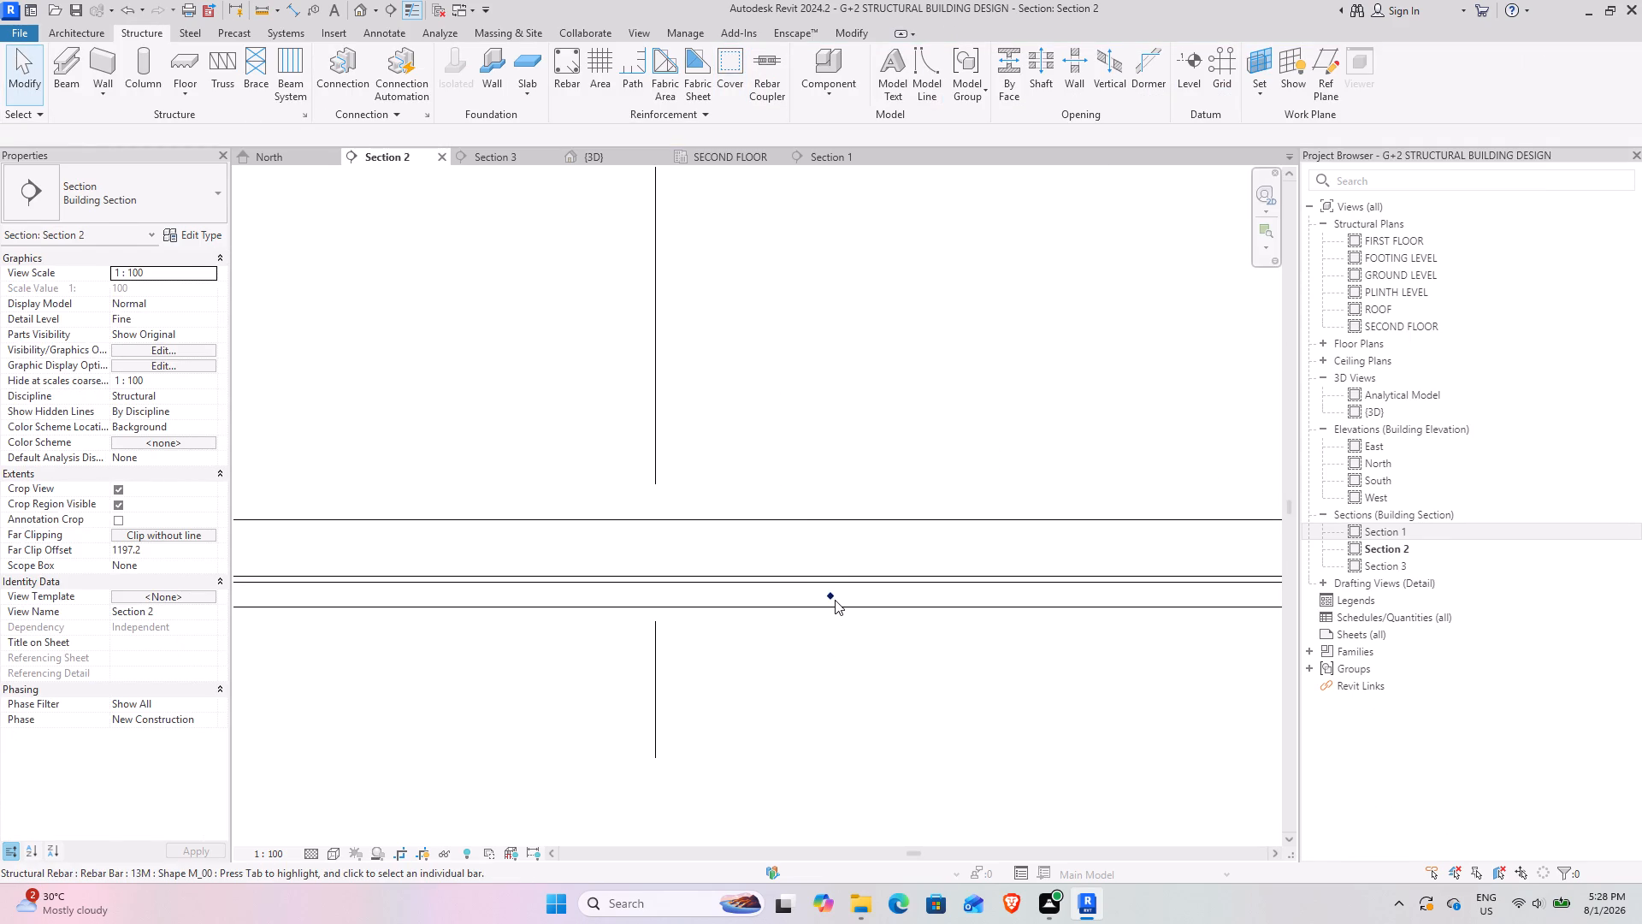
{"action": "left_click", "coordinate": [947, 56]}
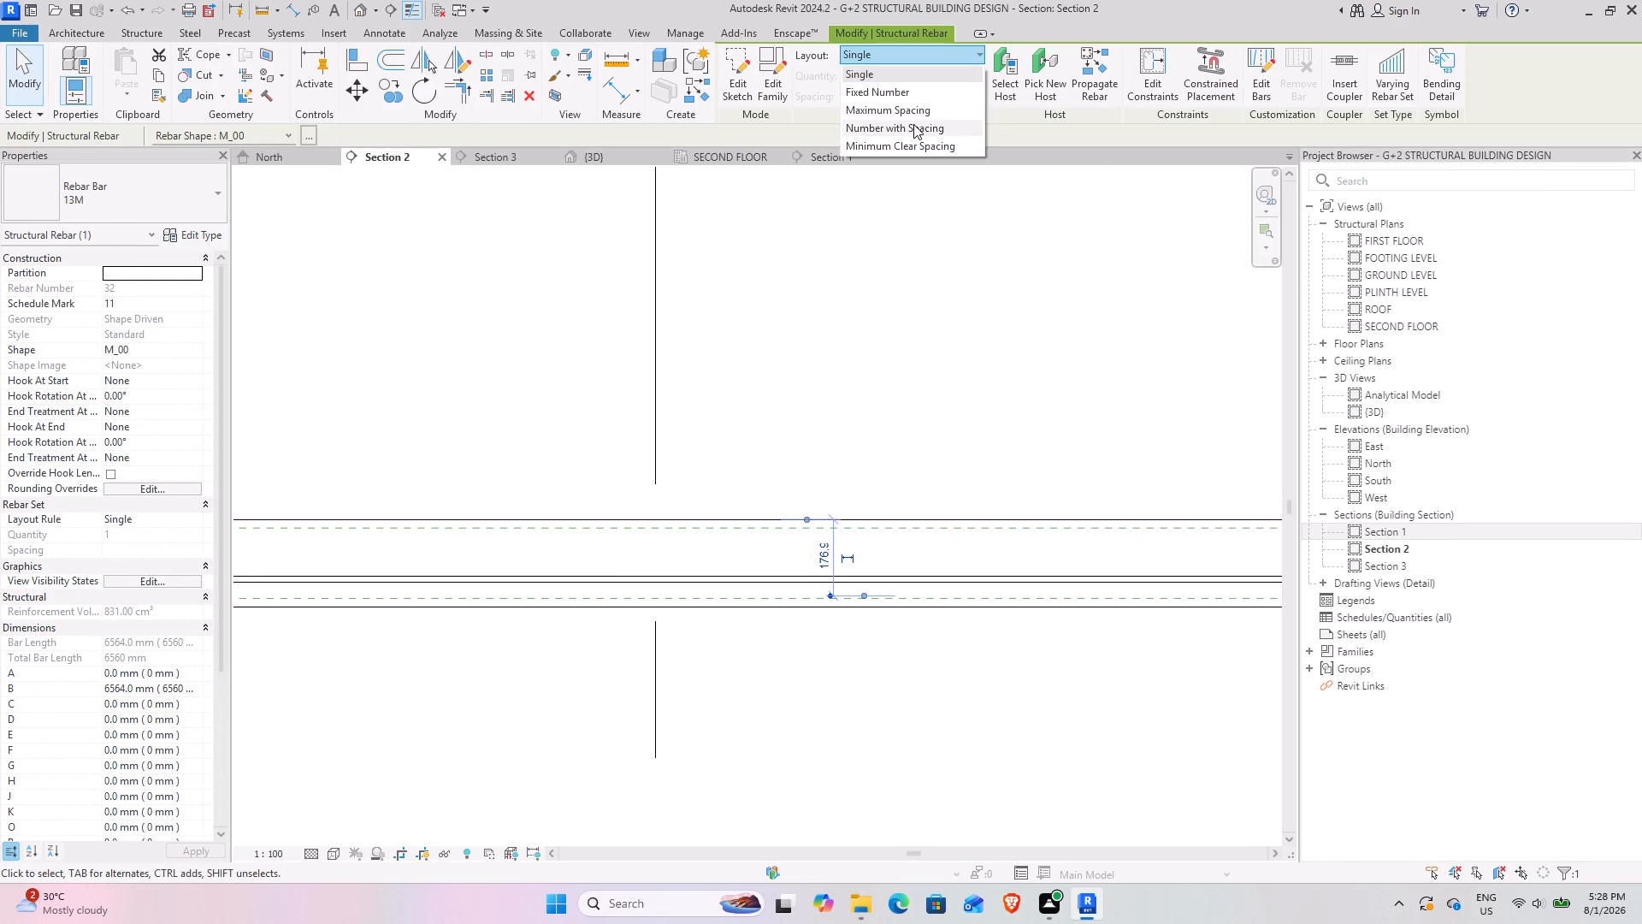
{"action": "left_click", "coordinate": [913, 115]}
{"action": "left_click", "coordinate": [914, 100]}
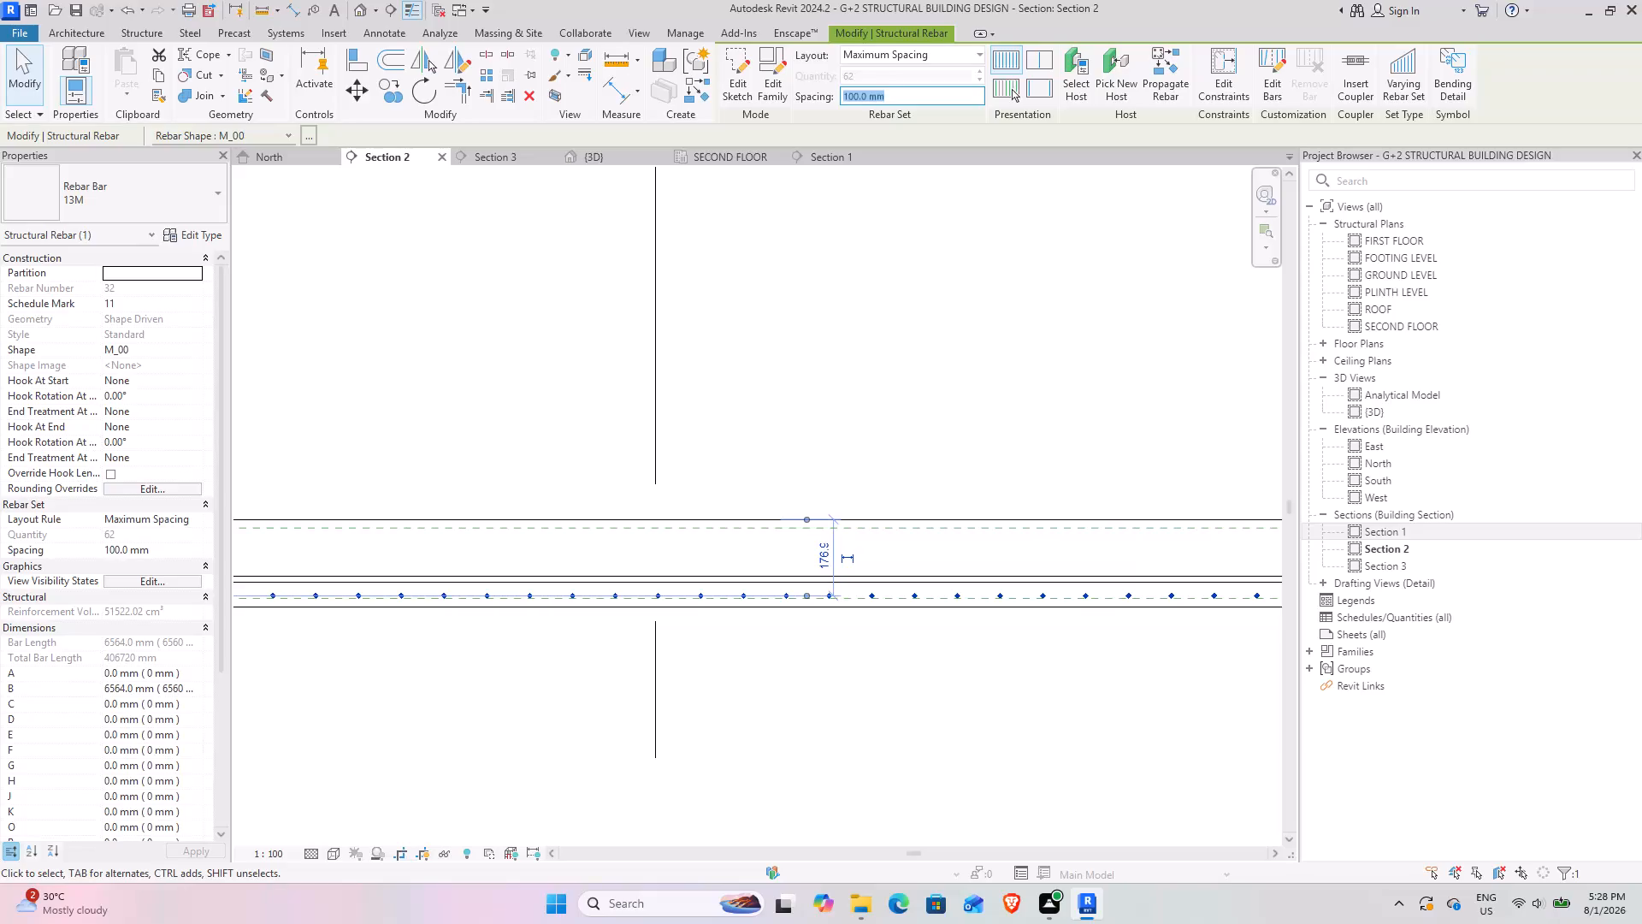
{"action": "type", "text": "180"}
{"action": "key", "text": "Return"}
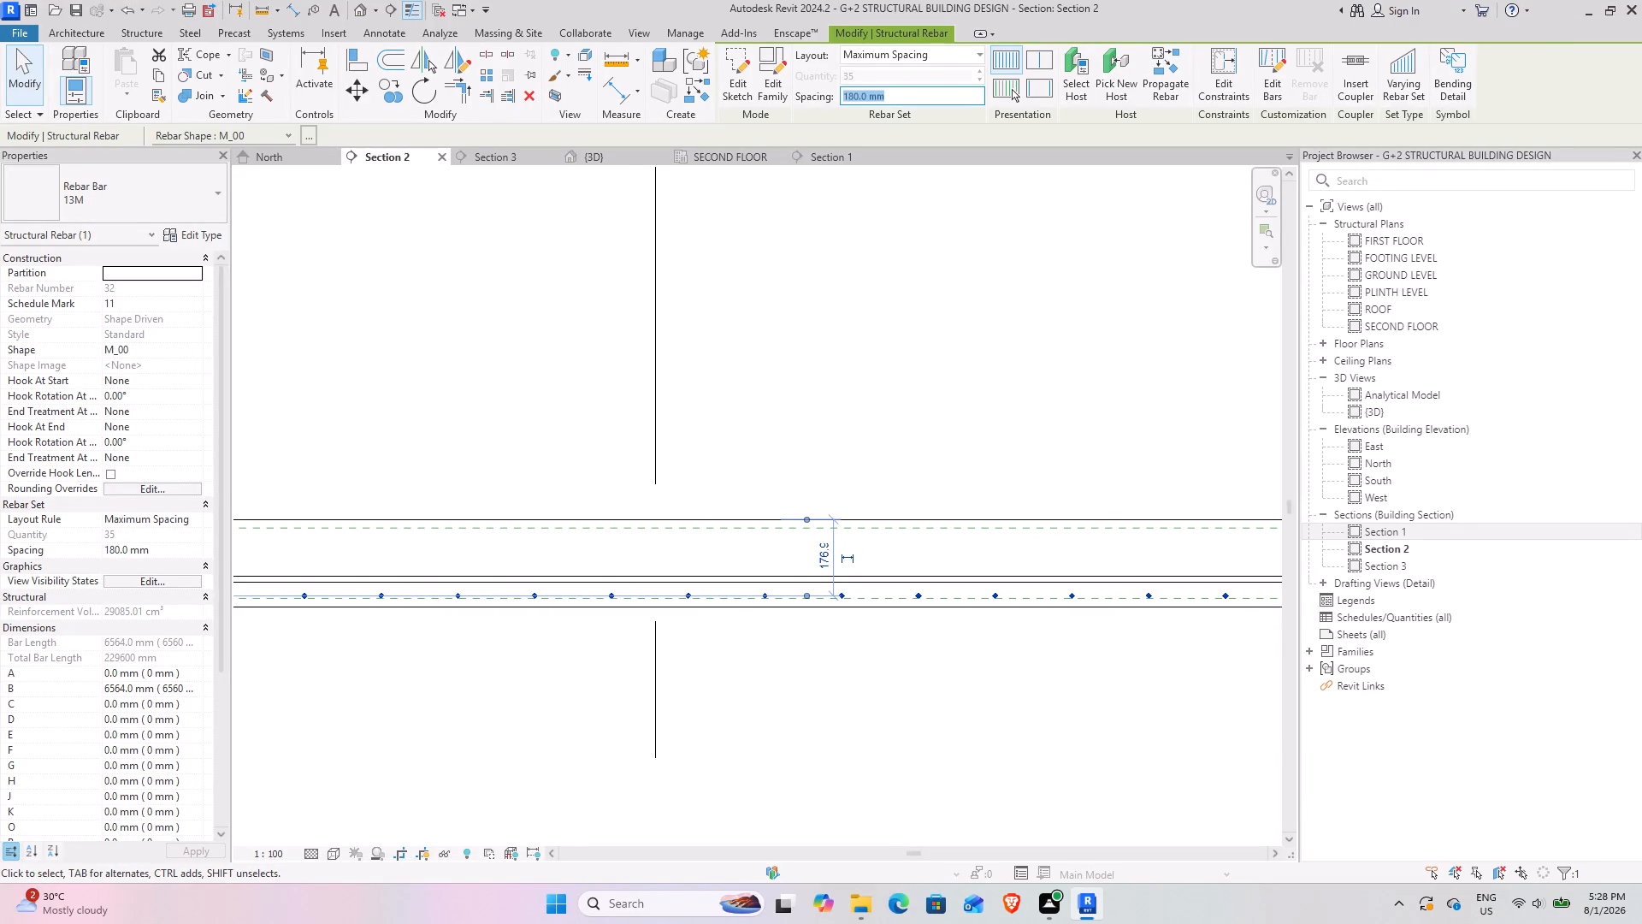
Make the spaced bottom bar set show unobscured in the {3D} view.
{"action": "left_click", "coordinate": [145, 575]}
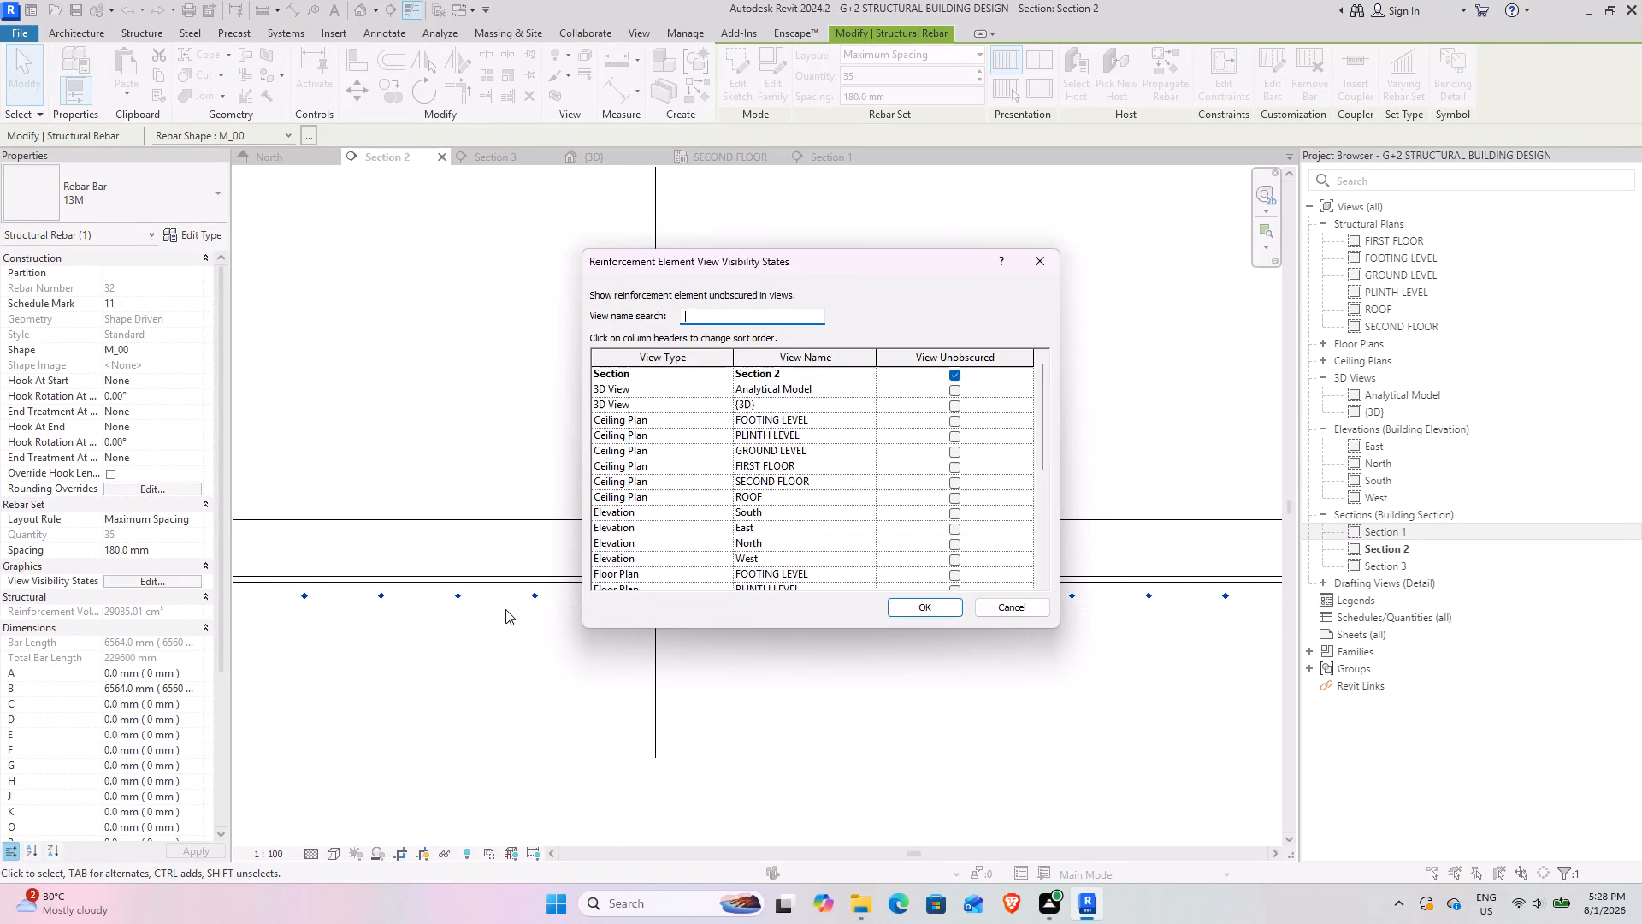
{"action": "left_click", "coordinate": [954, 406]}
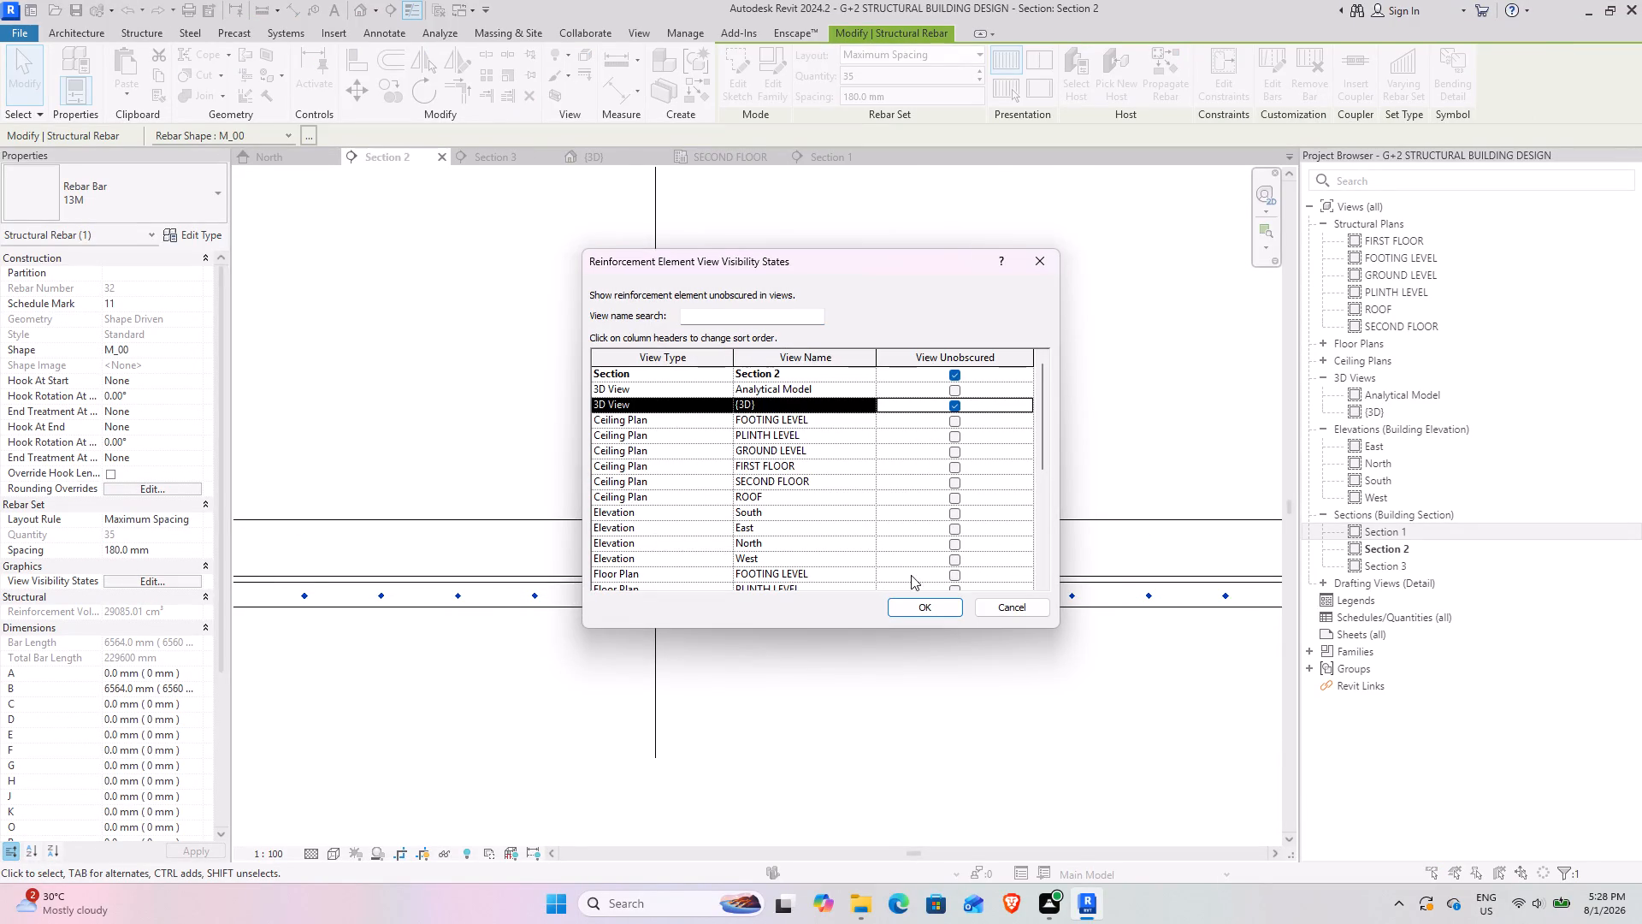
{"action": "left_click", "coordinate": [926, 610]}
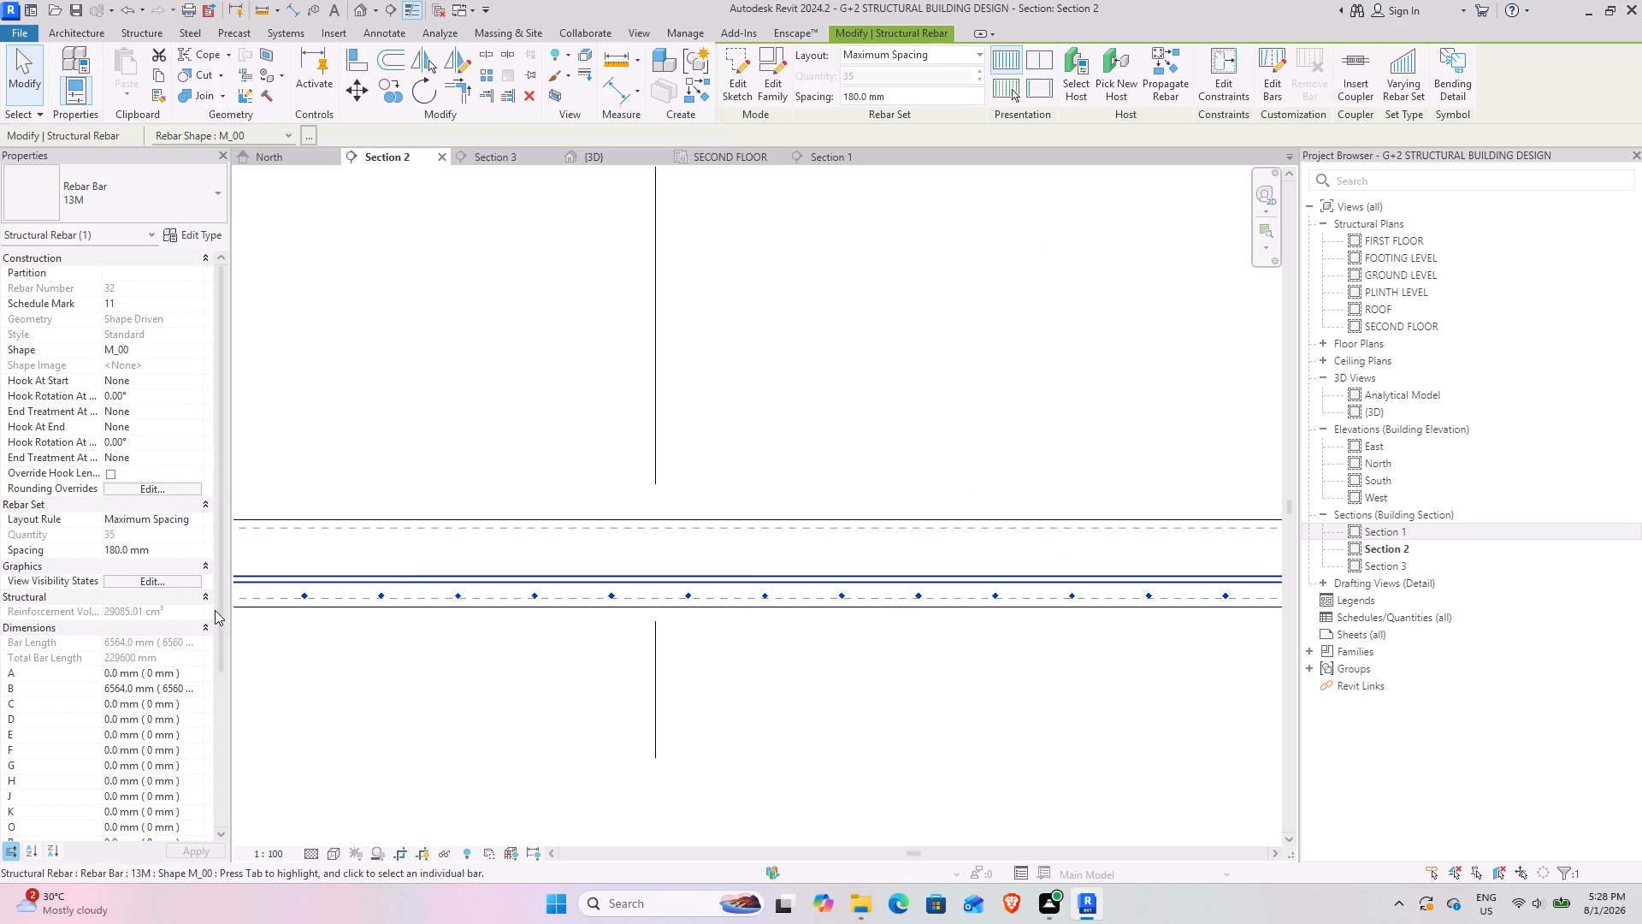
{"action": "left_click", "coordinate": [171, 580]}
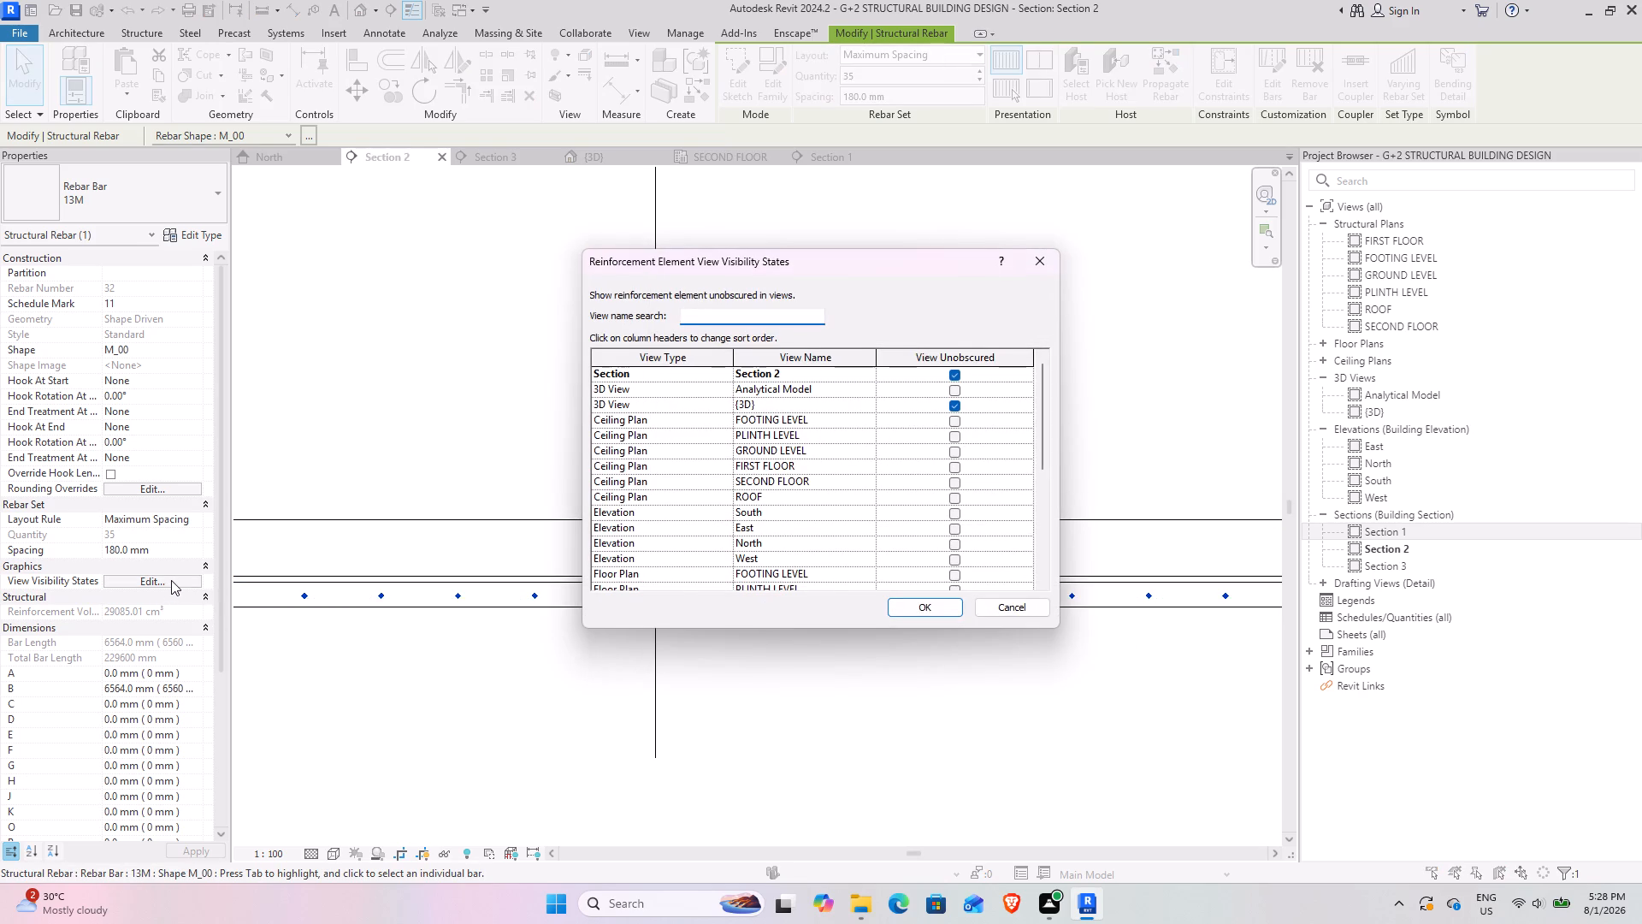
{"action": "left_click", "coordinate": [944, 607]}
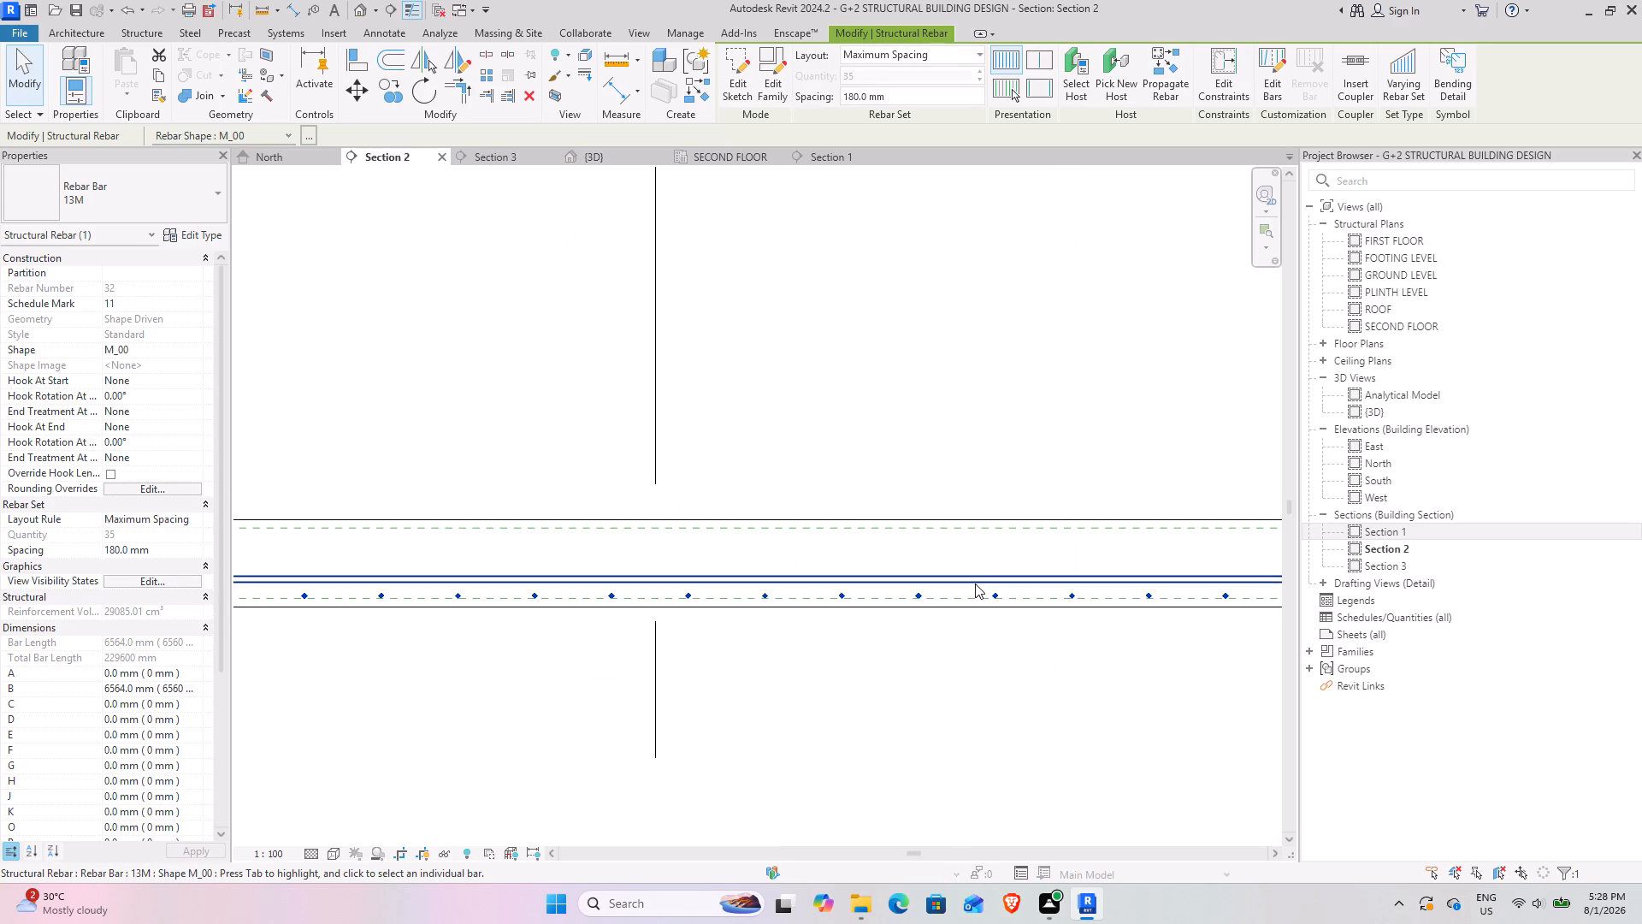
In the lengthwise bar's sketch, draw an 1800 mm top-cover line from the end beside the adjoining slab, plus a 45° downward segment about 120 mm long.
{"action": "left_click", "coordinate": [975, 583]}
{"action": "left_click", "coordinate": [729, 63]}
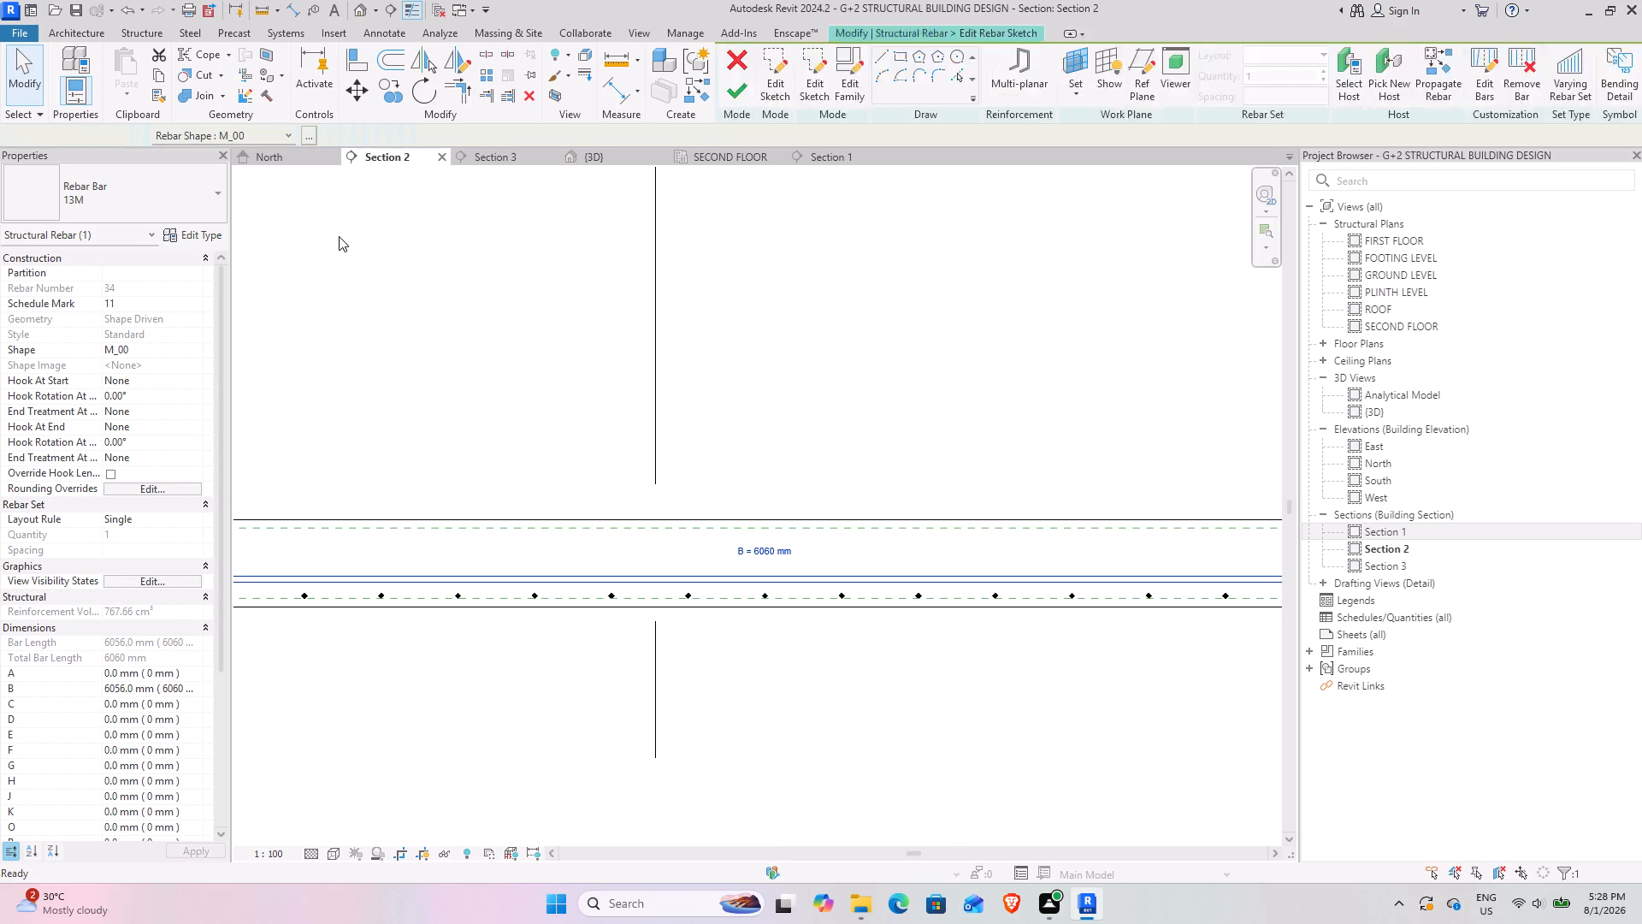
{"action": "left_click", "coordinate": [774, 64]}
{"action": "scroll", "coordinate": [633, 603], "scroll_direction": "down", "scroll_amount": 4}
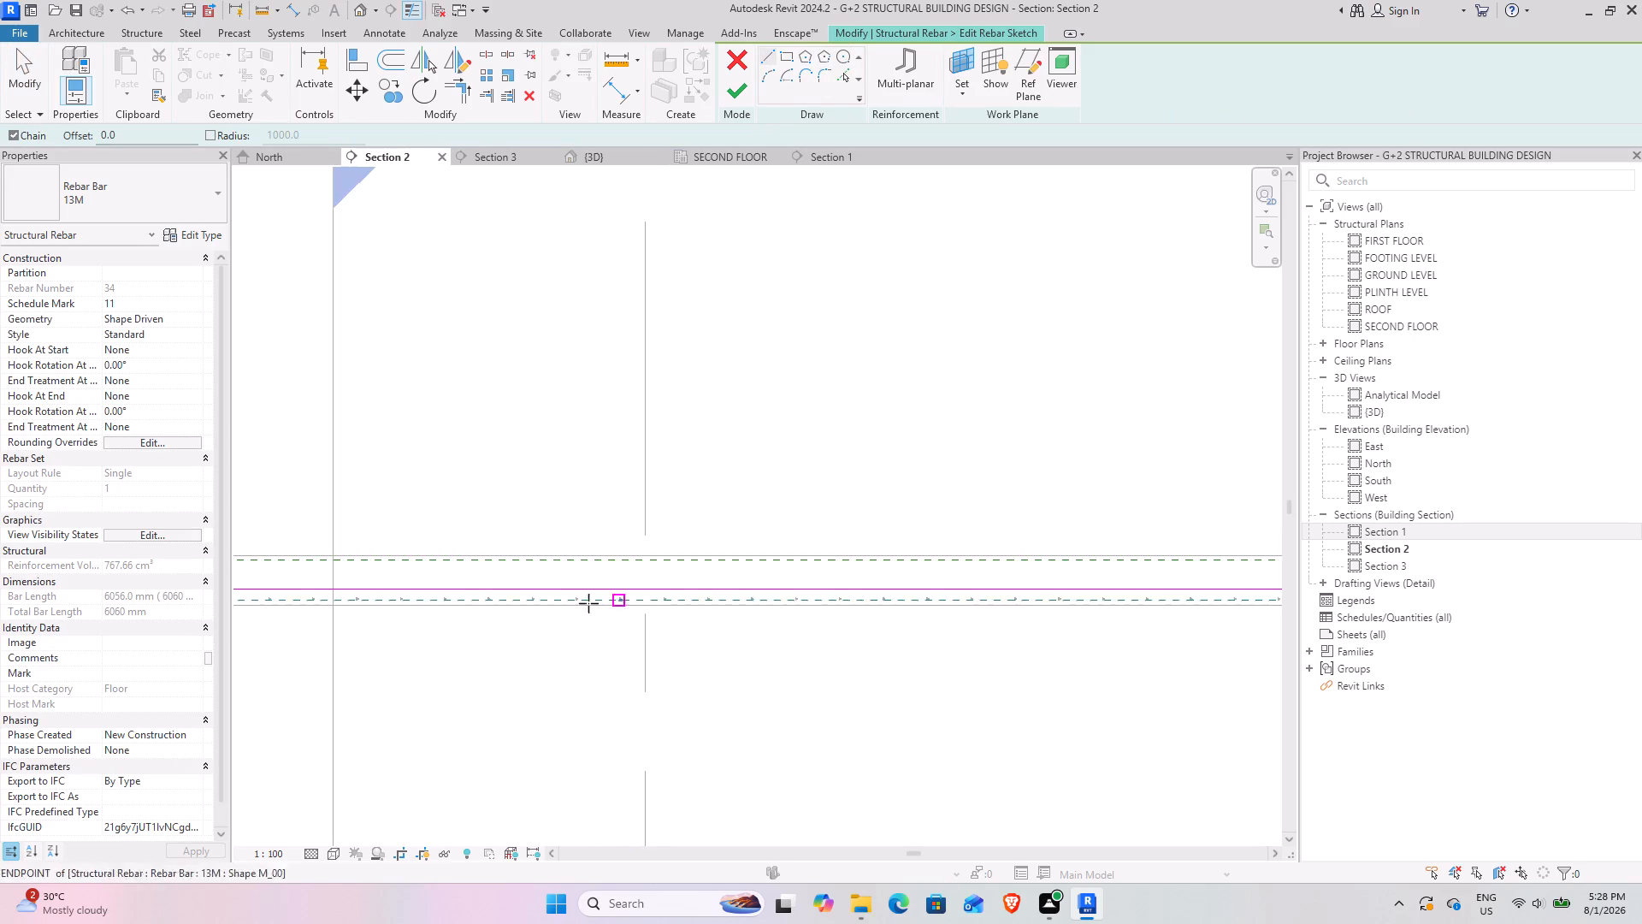
{"action": "middle_click_drag", "start_coordinate": [474, 560], "coordinate": [1083, 516]}
{"action": "scroll", "coordinate": [563, 521], "scroll_direction": "up", "scroll_amount": 4}
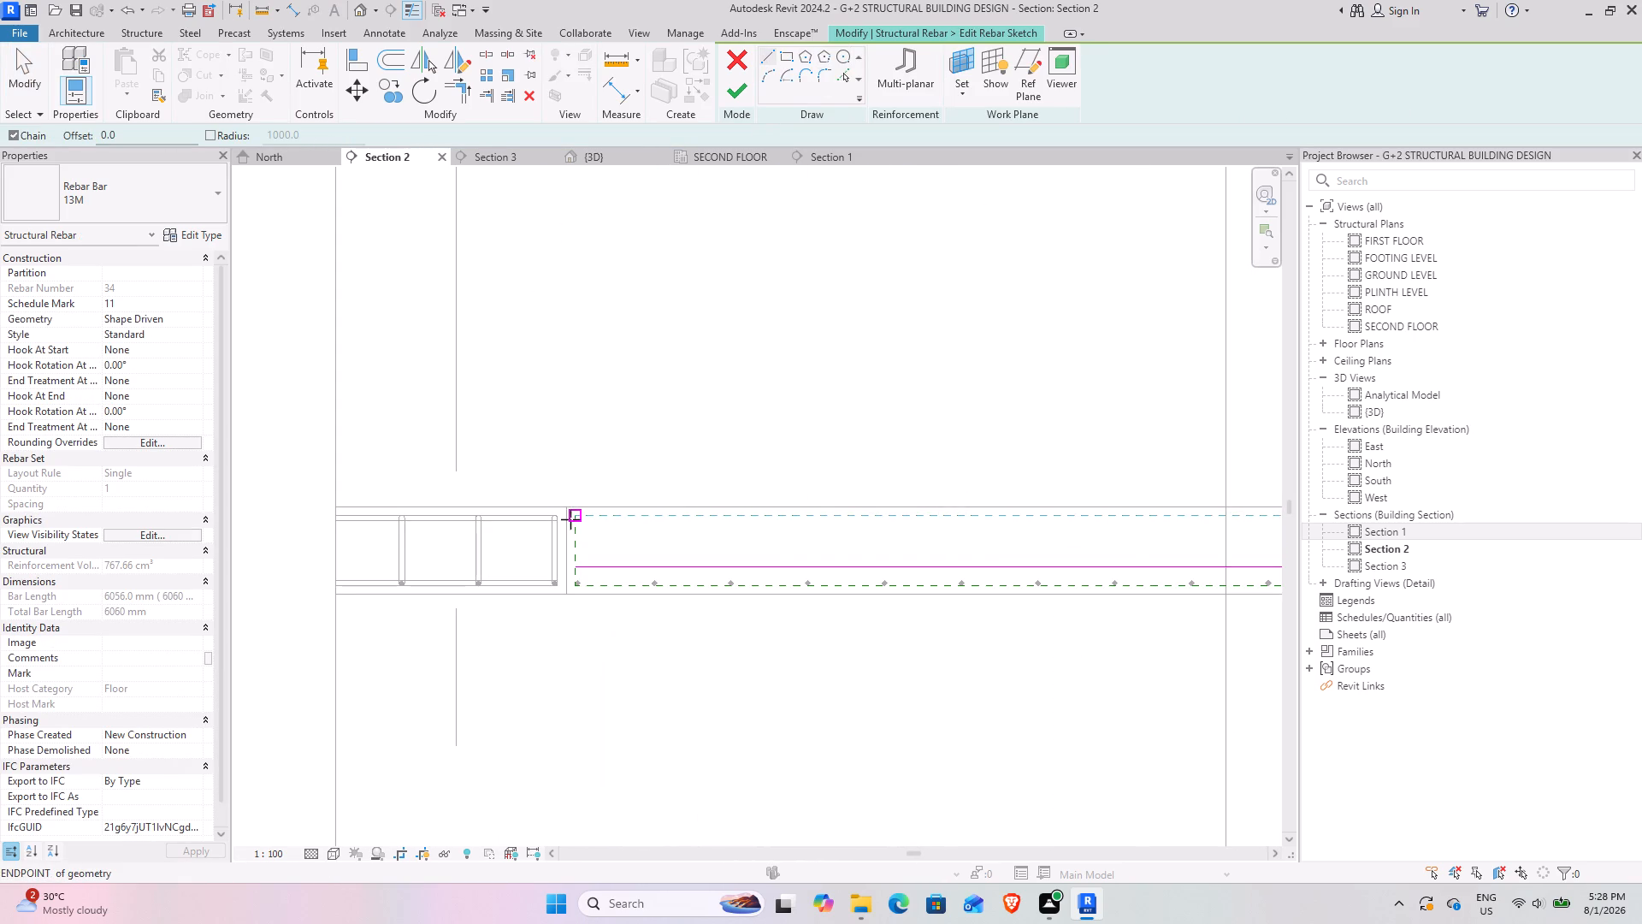
{"action": "left_click", "coordinate": [573, 519]}
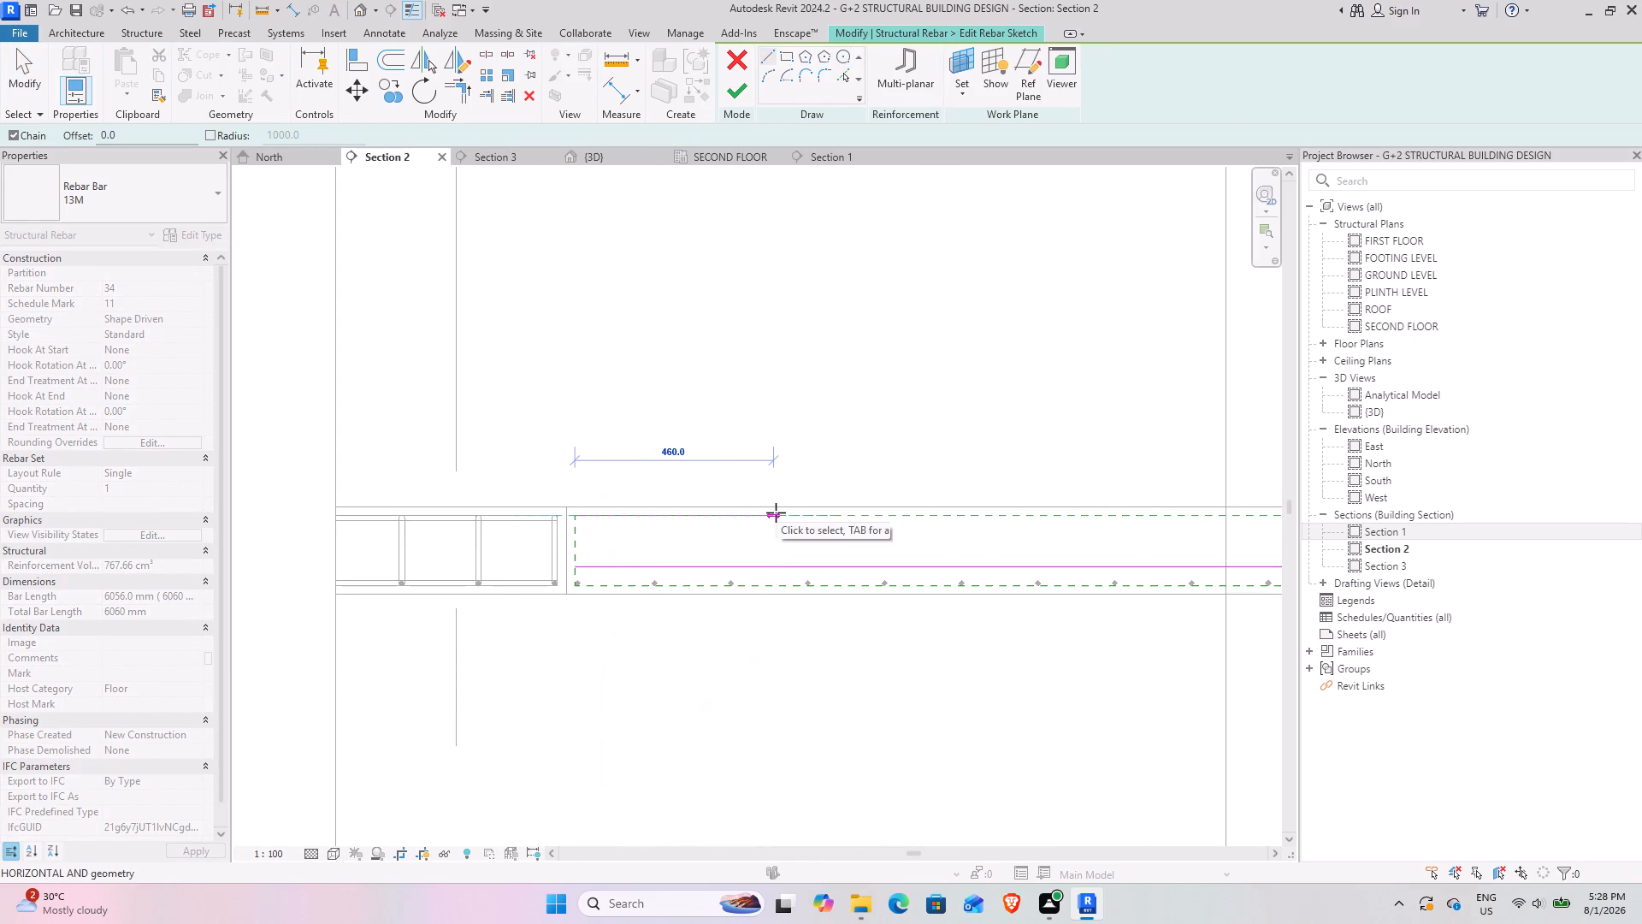
{"action": "type", "text": "1800"}
{"action": "key", "text": "Return"}
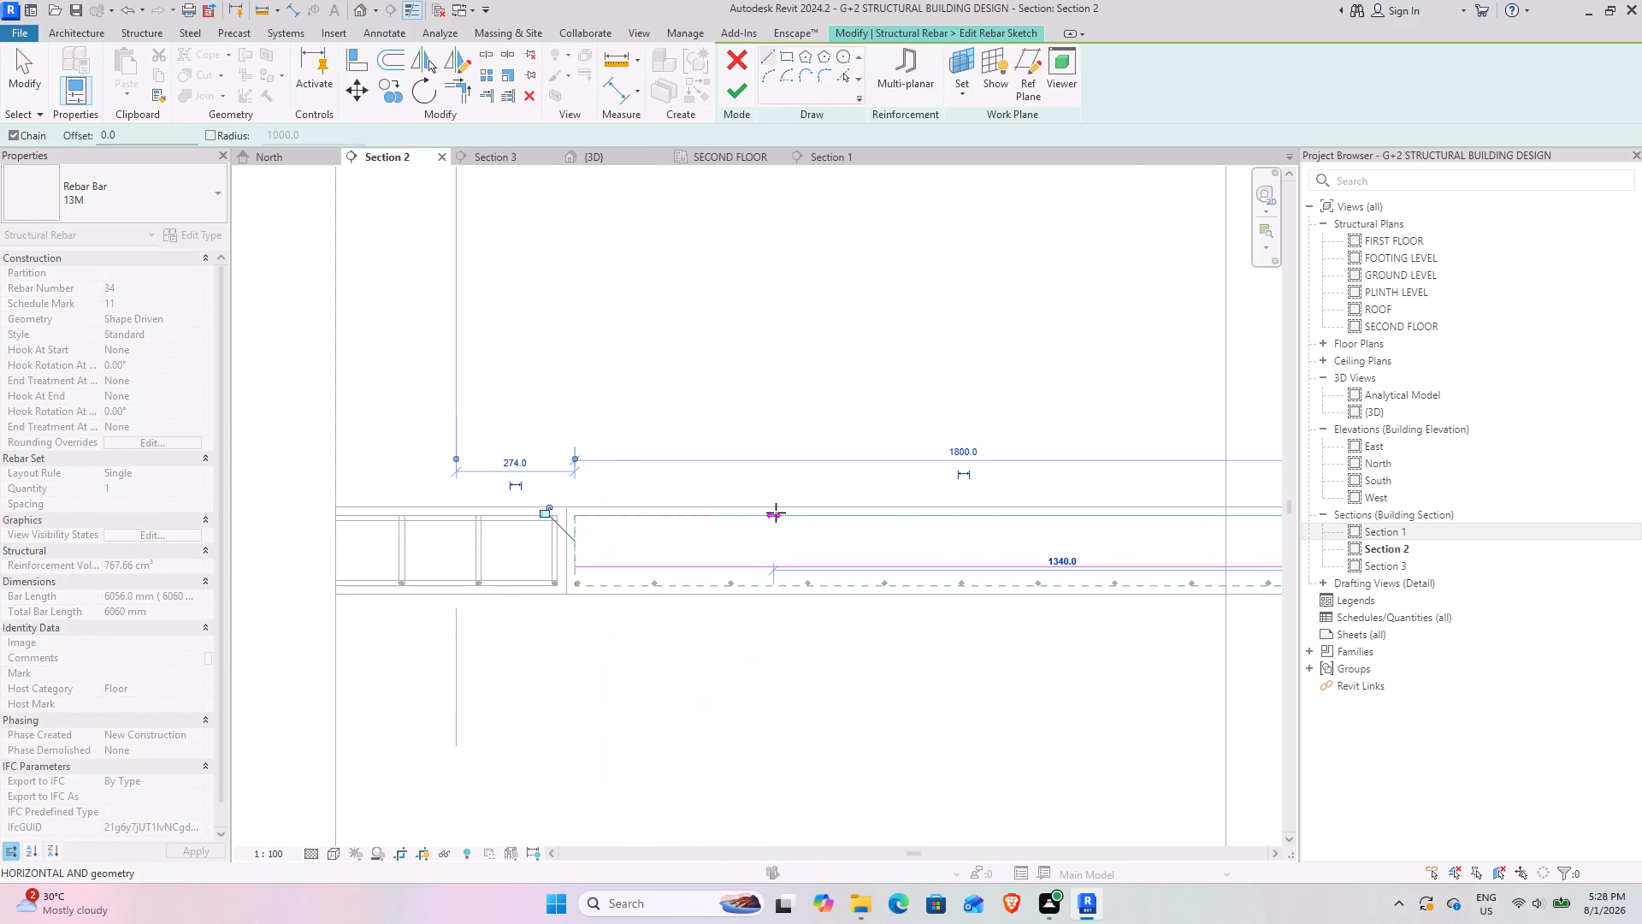
{"action": "scroll", "coordinate": [1111, 560], "scroll_direction": "down", "scroll_amount": 4}
{"action": "middle_click_drag", "start_coordinate": [1140, 548], "coordinate": [1096, 553]}
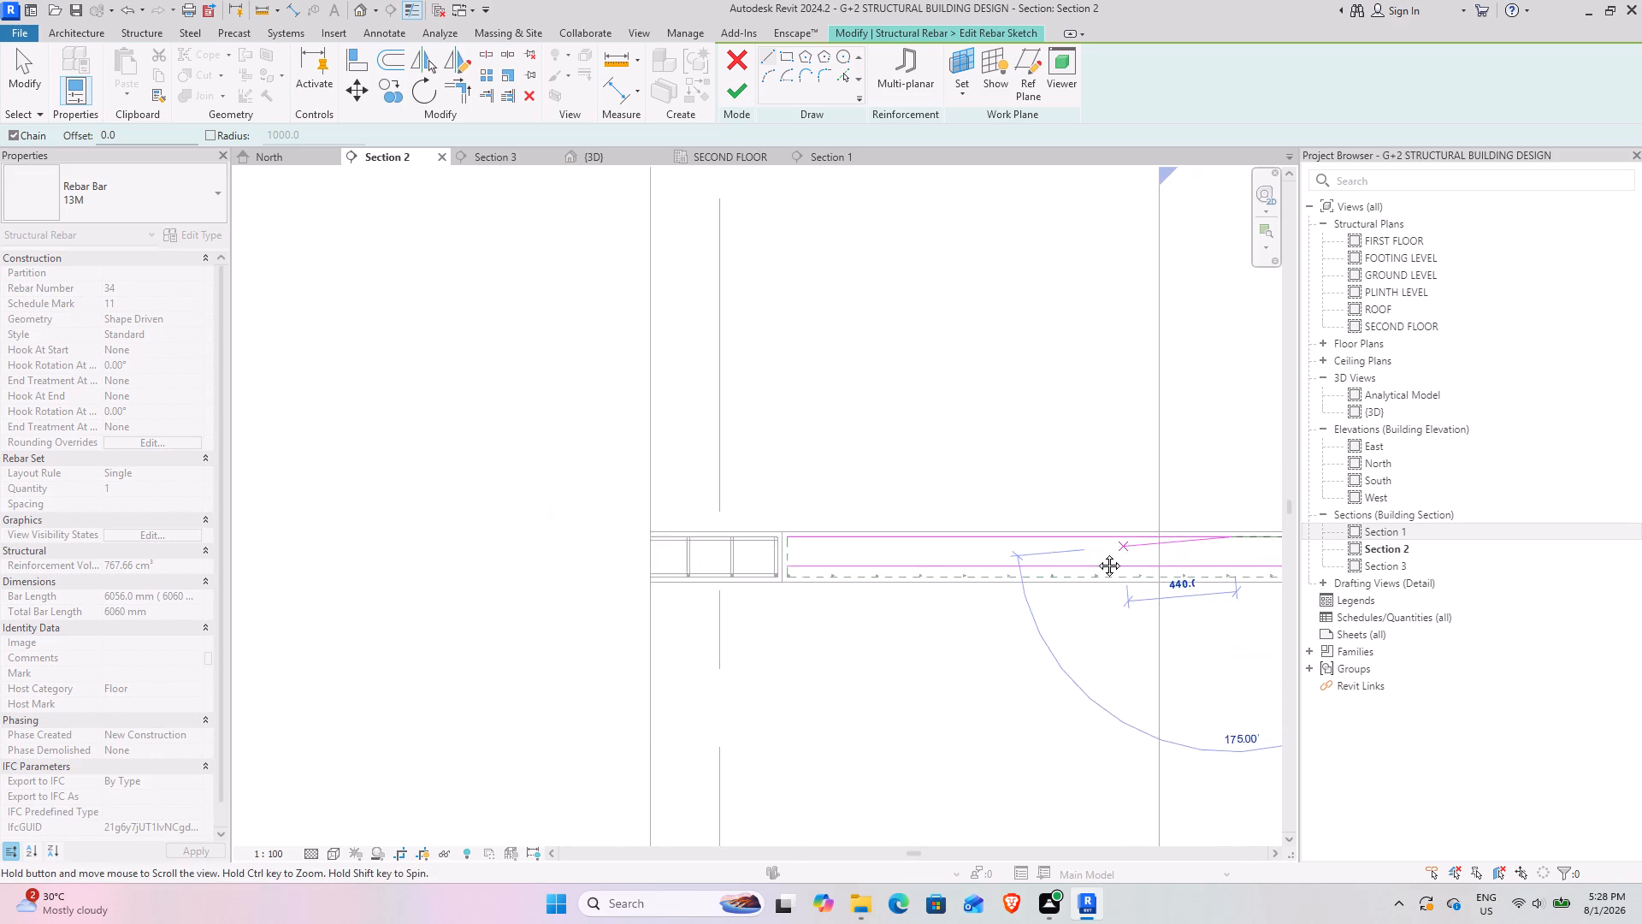
{"action": "middle_click_drag", "start_coordinate": [1096, 553], "coordinate": [380, 555]}
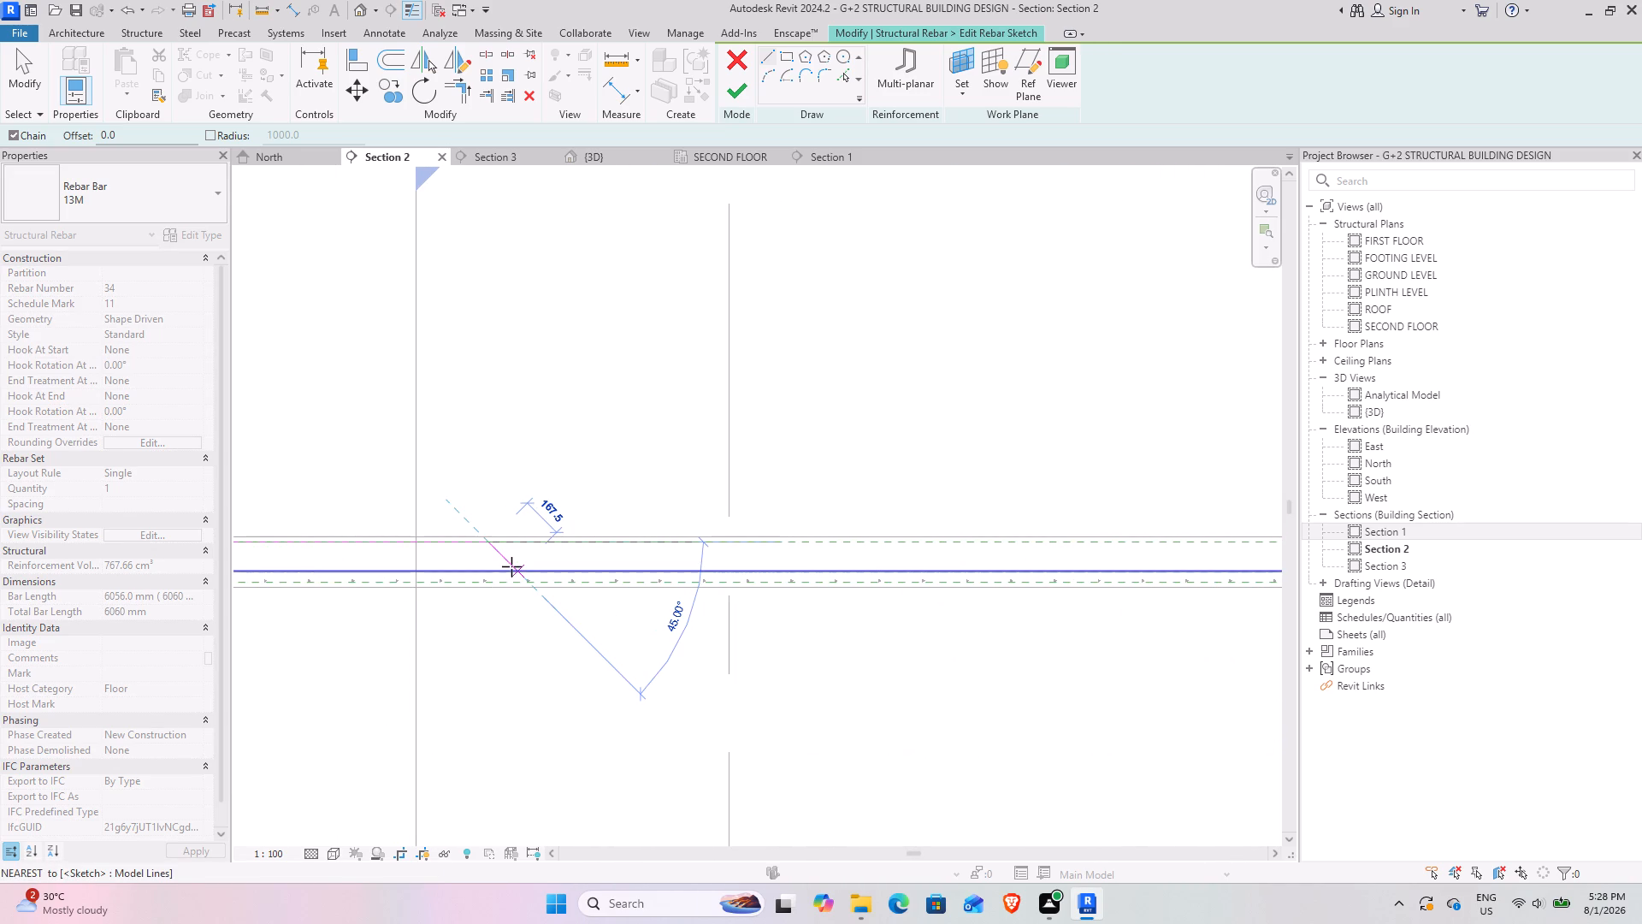
{"action": "left_click", "coordinate": [508, 562]}
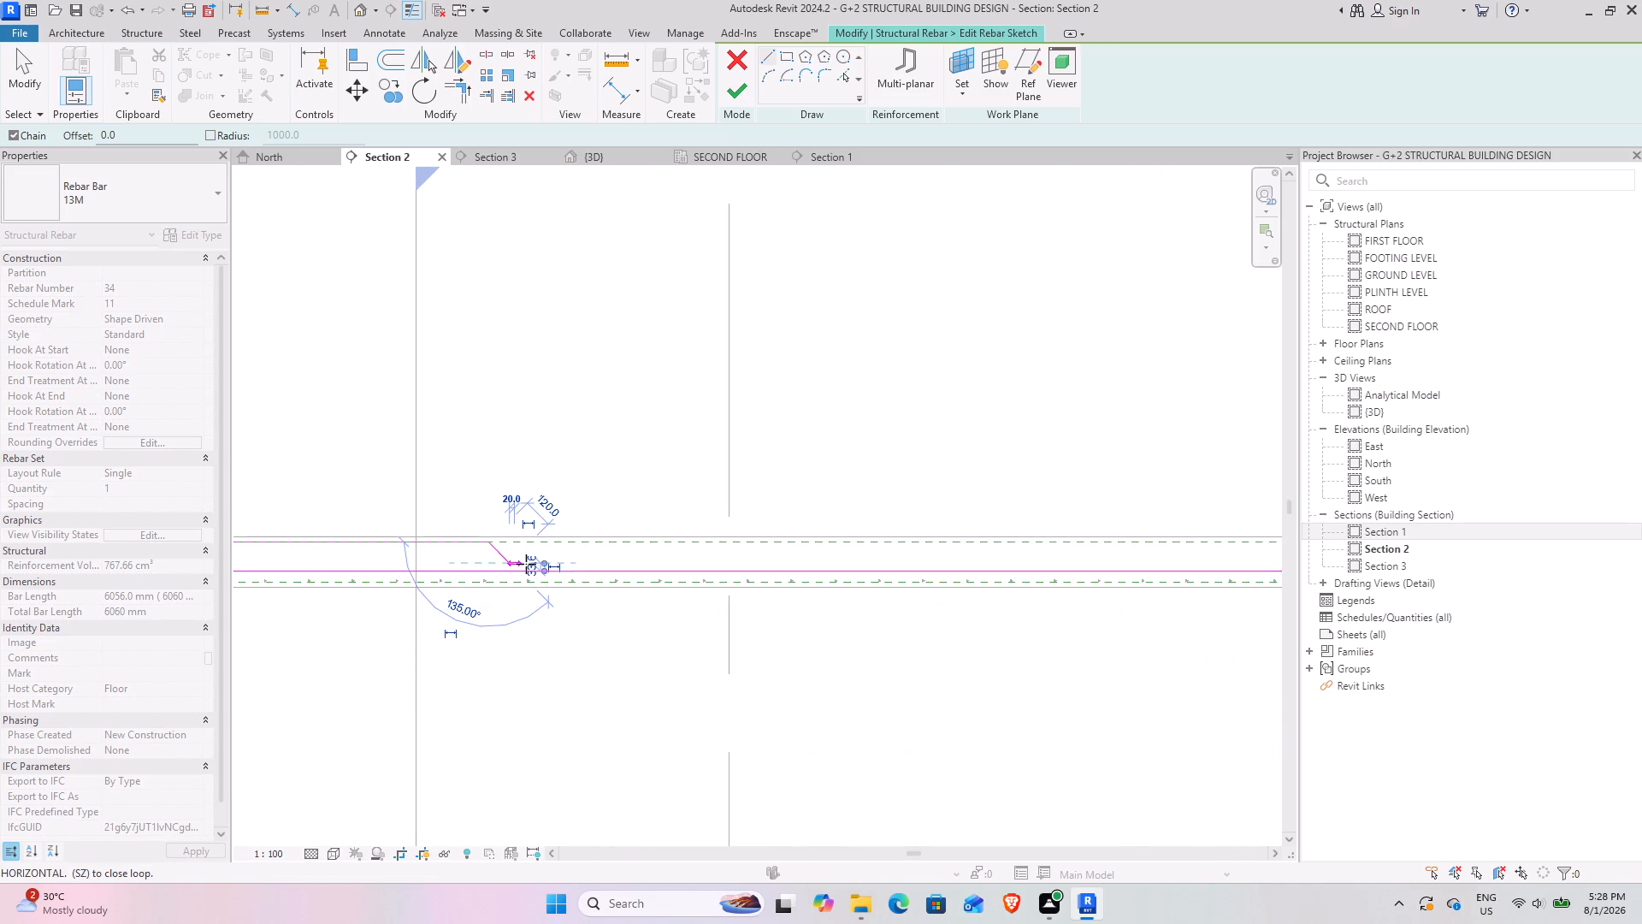
{"action": "scroll", "coordinate": [1042, 550], "scroll_direction": "down", "scroll_amount": 5}
{"action": "middle_click_drag", "start_coordinate": [1078, 546], "coordinate": [1044, 547]}
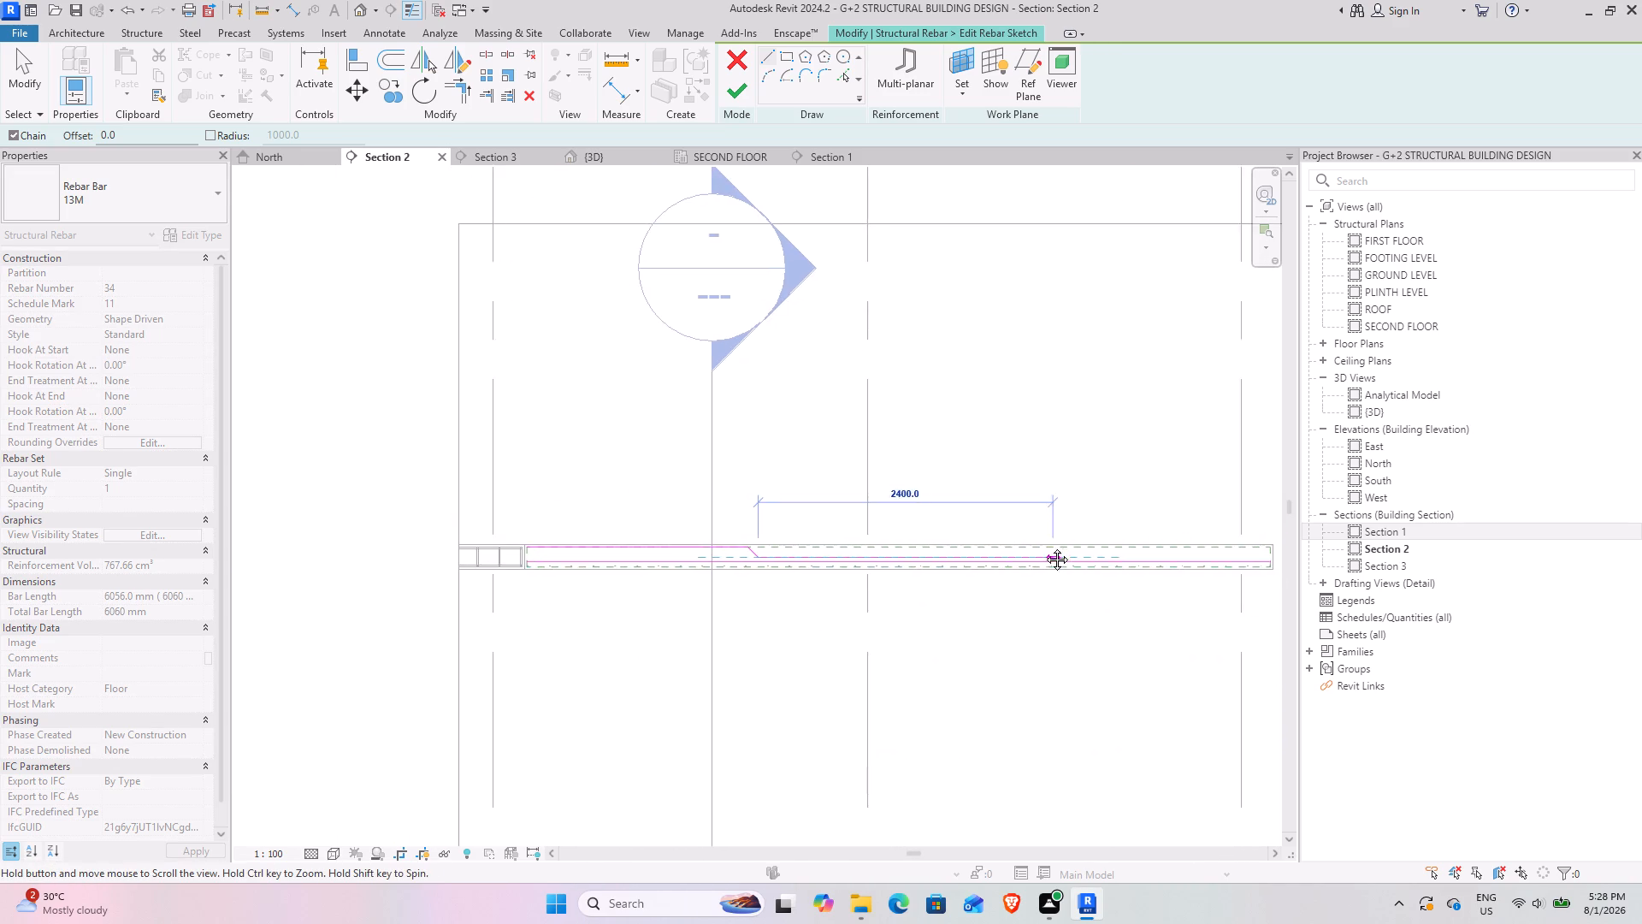
{"action": "middle_click_drag", "start_coordinate": [1044, 547], "coordinate": [751, 551]}
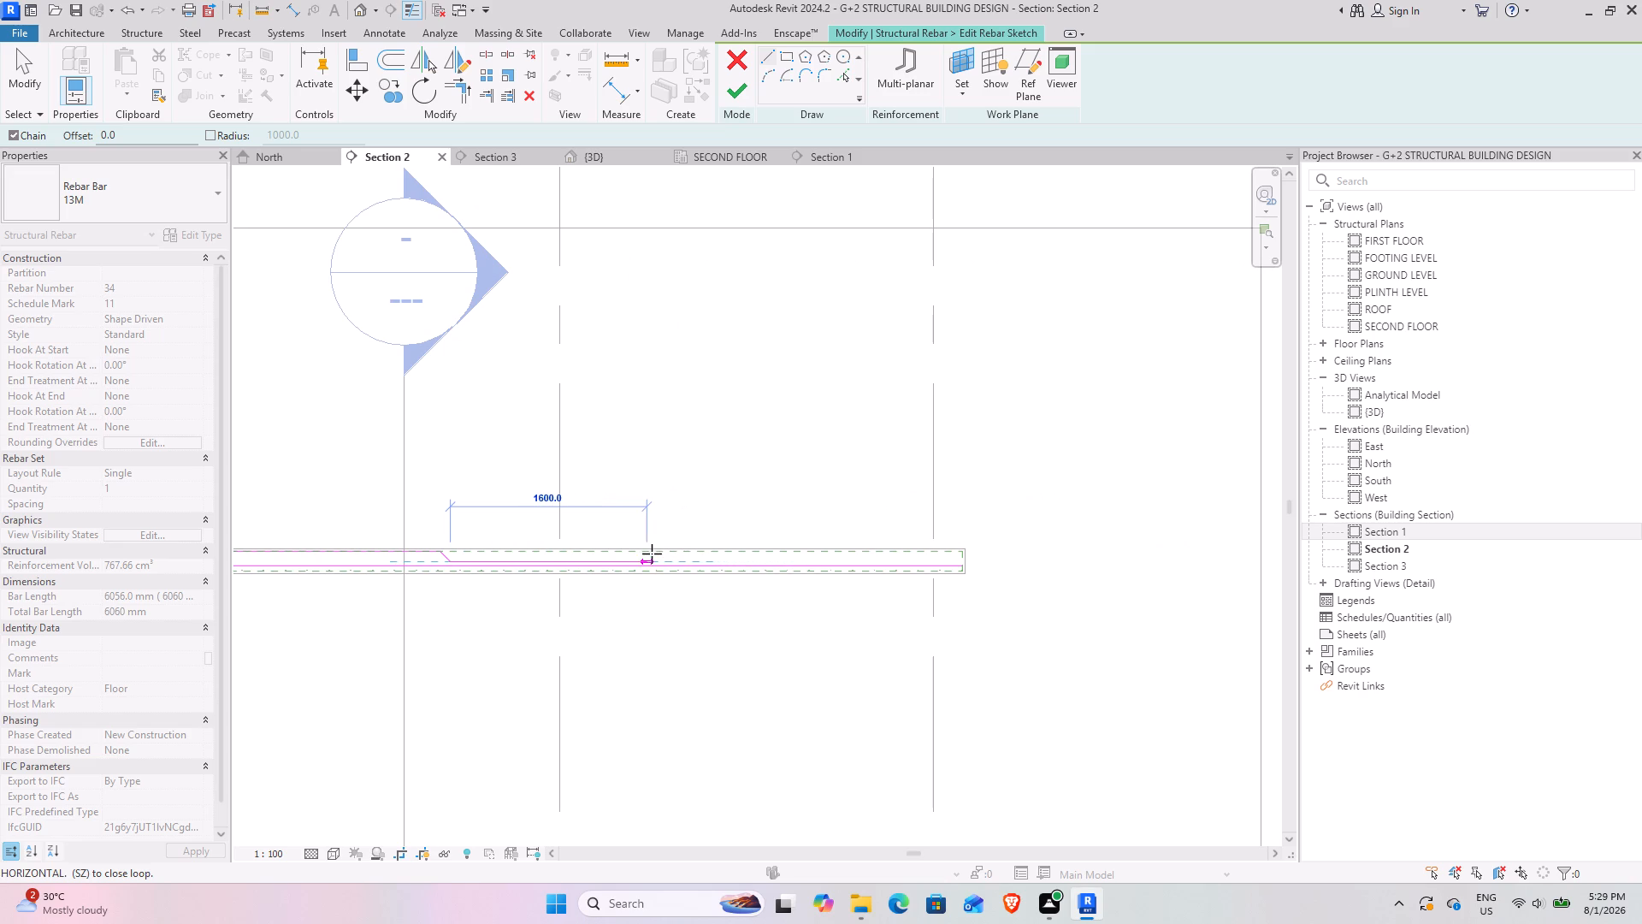
{"action": "left_click", "coordinate": [11, 62]}
Sketch an 1800 mm top-cover line from the slab's opposite end, slope it down at 45°, and join both slopes with a horizontal line.
{"action": "left_click", "coordinate": [776, 61]}
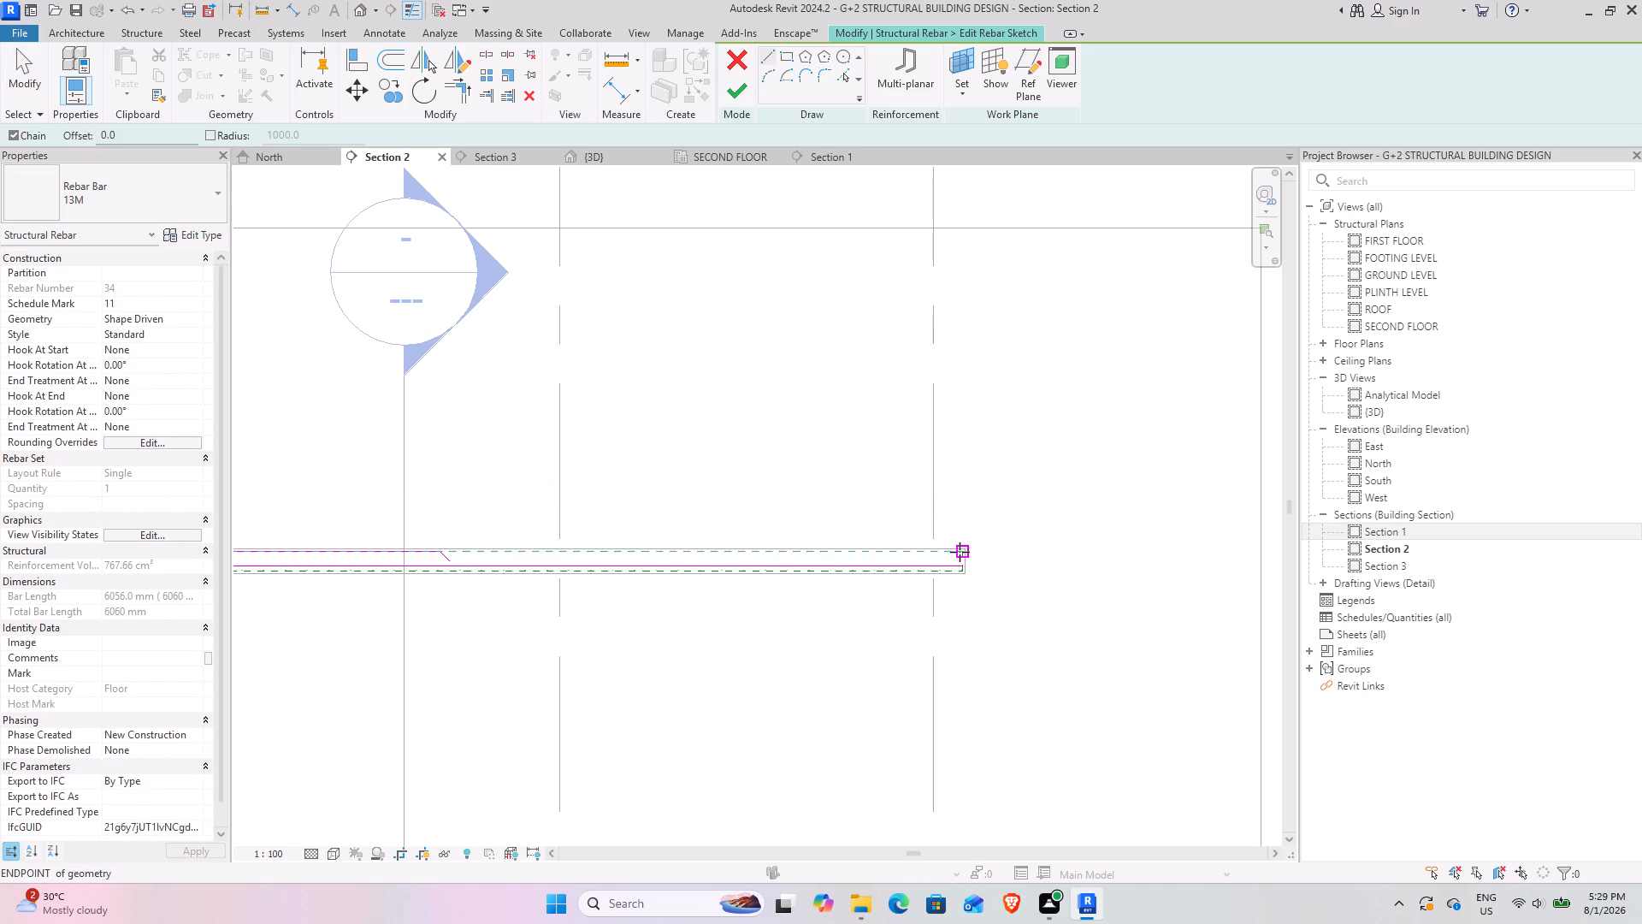
{"action": "scroll", "coordinate": [966, 553], "scroll_direction": "up", "scroll_amount": 8}
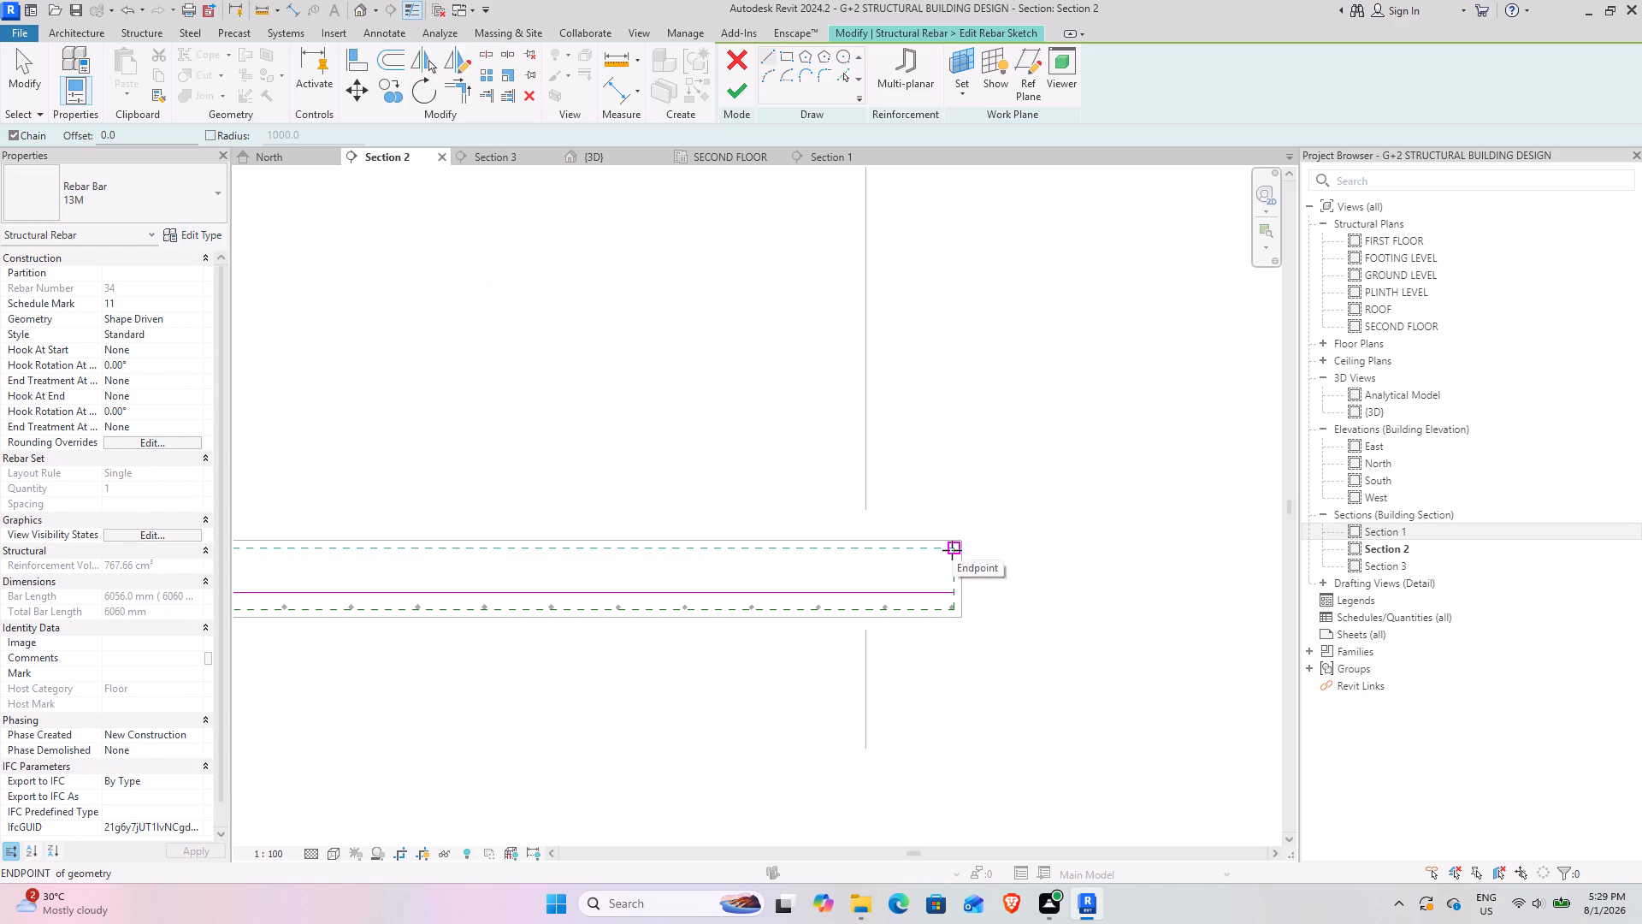
{"action": "left_click", "coordinate": [952, 550]}
{"action": "type", "text": "1800"}
{"action": "key", "text": "Return"}
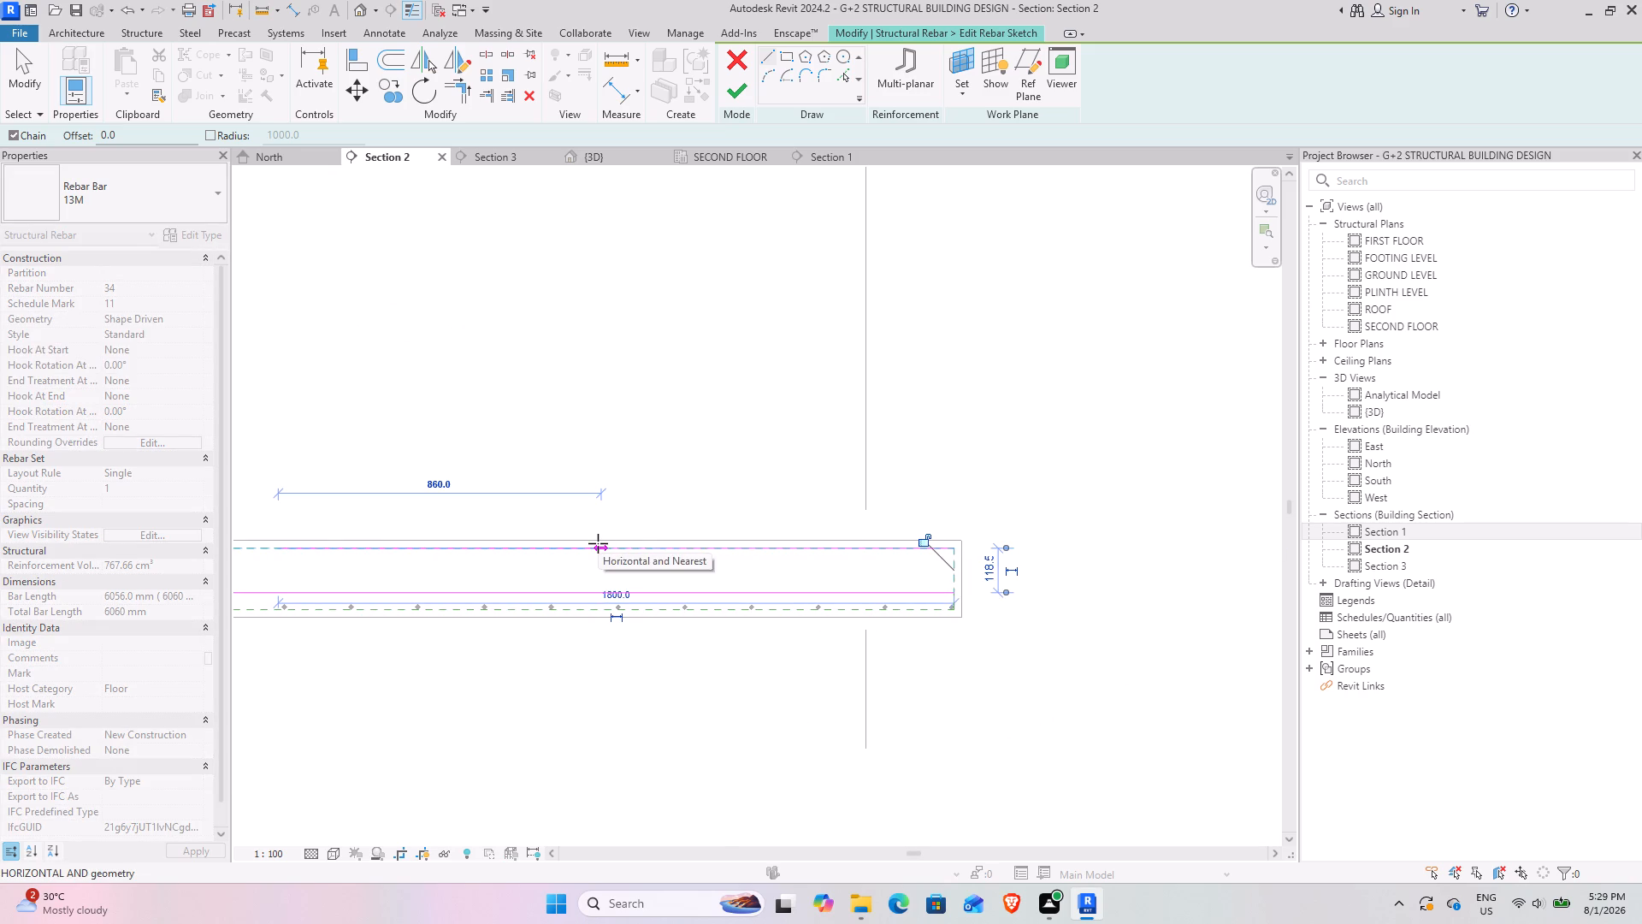
{"action": "scroll", "coordinate": [595, 544], "scroll_direction": "down", "scroll_amount": 7}
{"action": "middle_click_drag", "start_coordinate": [498, 583], "coordinate": [800, 673]}
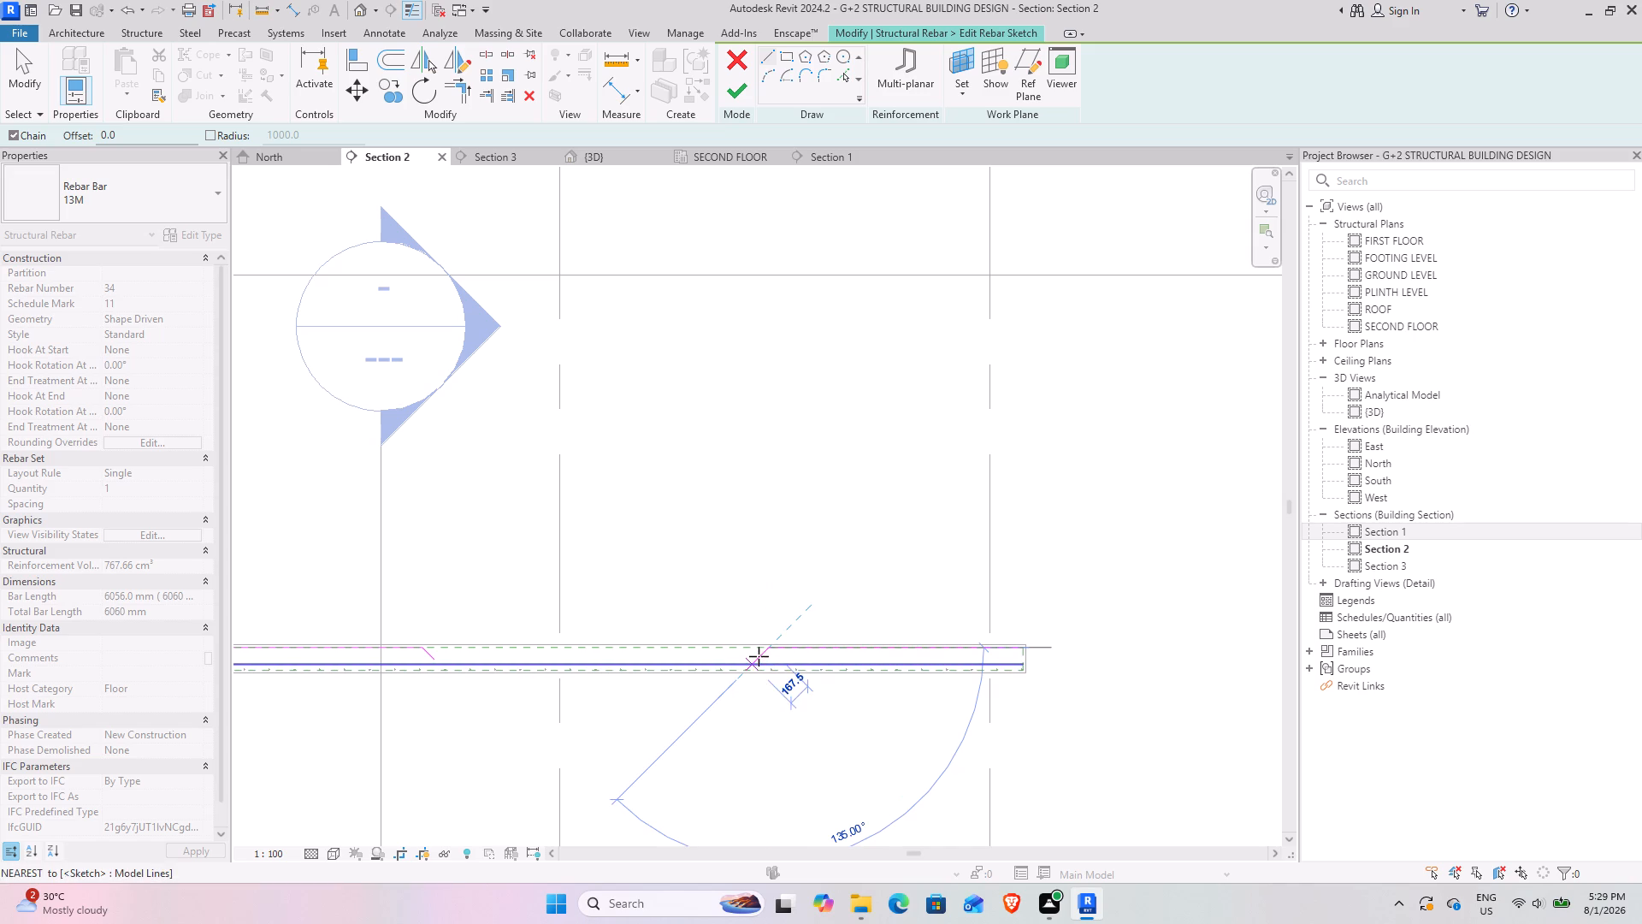
{"action": "scroll", "coordinate": [759, 657], "scroll_direction": "up", "scroll_amount": 9}
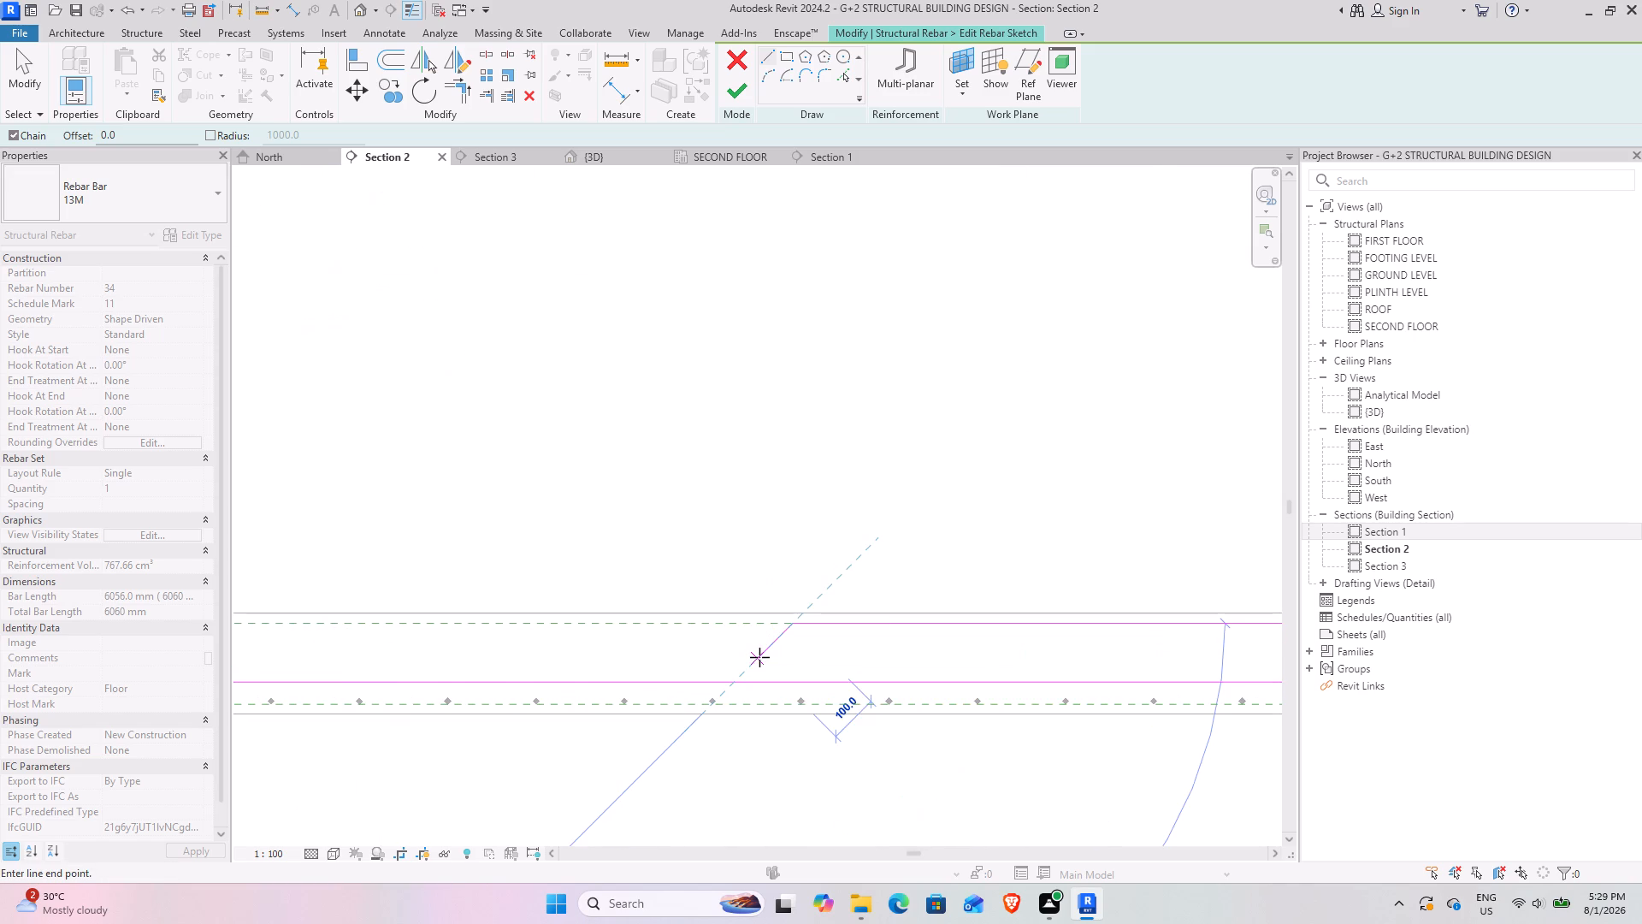
{"action": "left_click", "coordinate": [759, 657]}
{"action": "scroll", "coordinate": [564, 673], "scroll_direction": "down", "scroll_amount": 4}
{"action": "middle_click_drag", "start_coordinate": [590, 669], "coordinate": [1172, 646]}
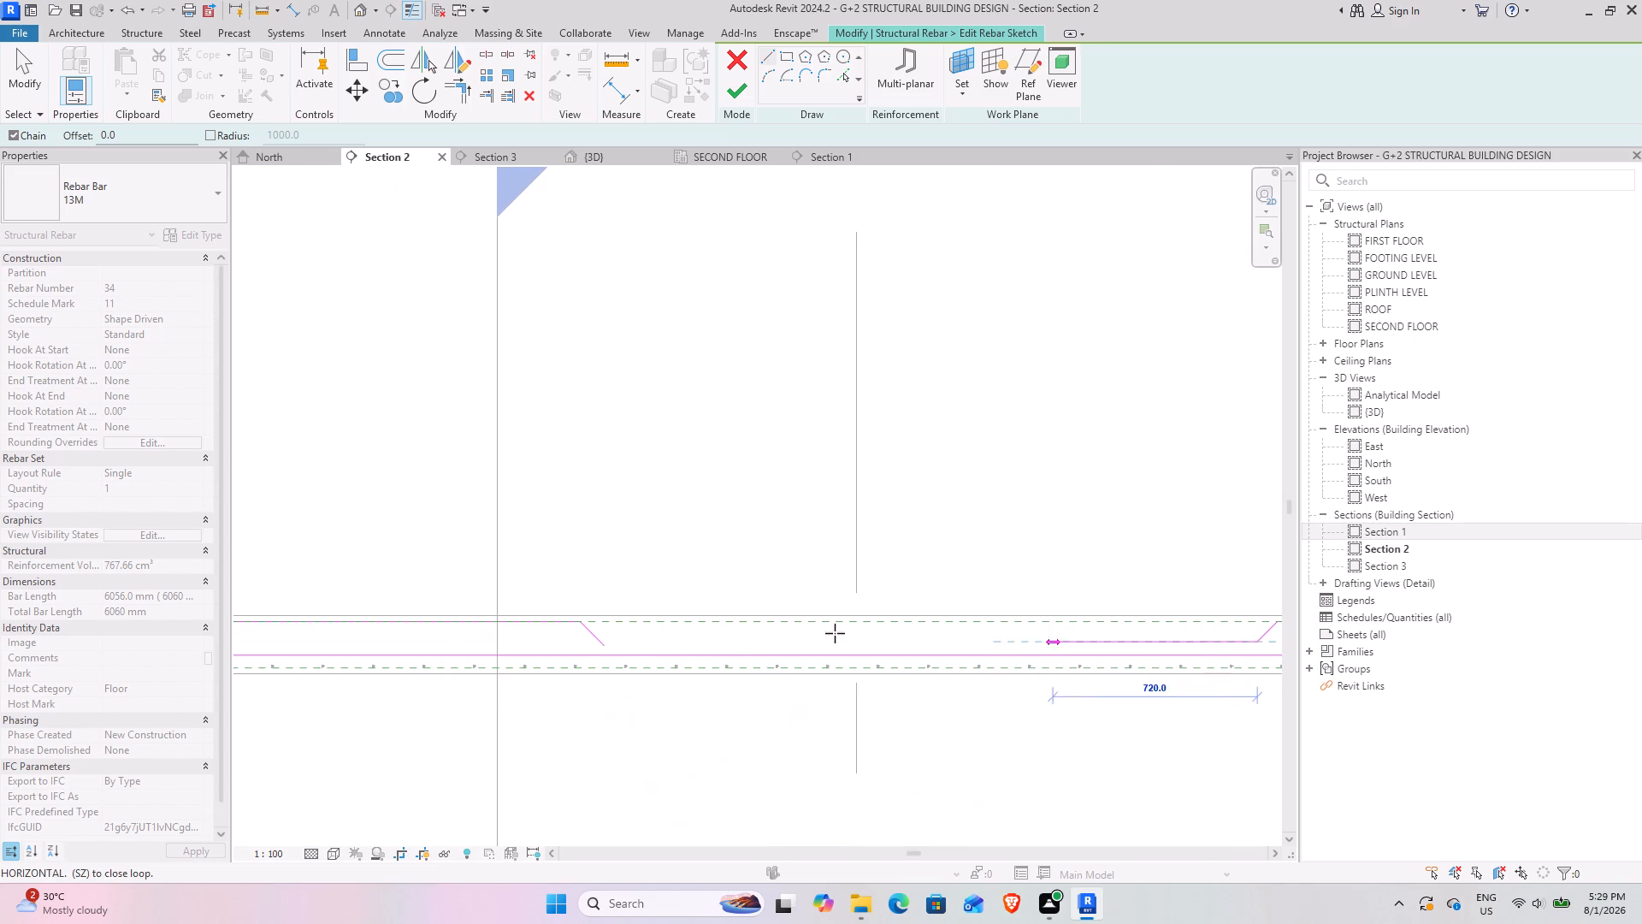
{"action": "left_click", "coordinate": [611, 643]}
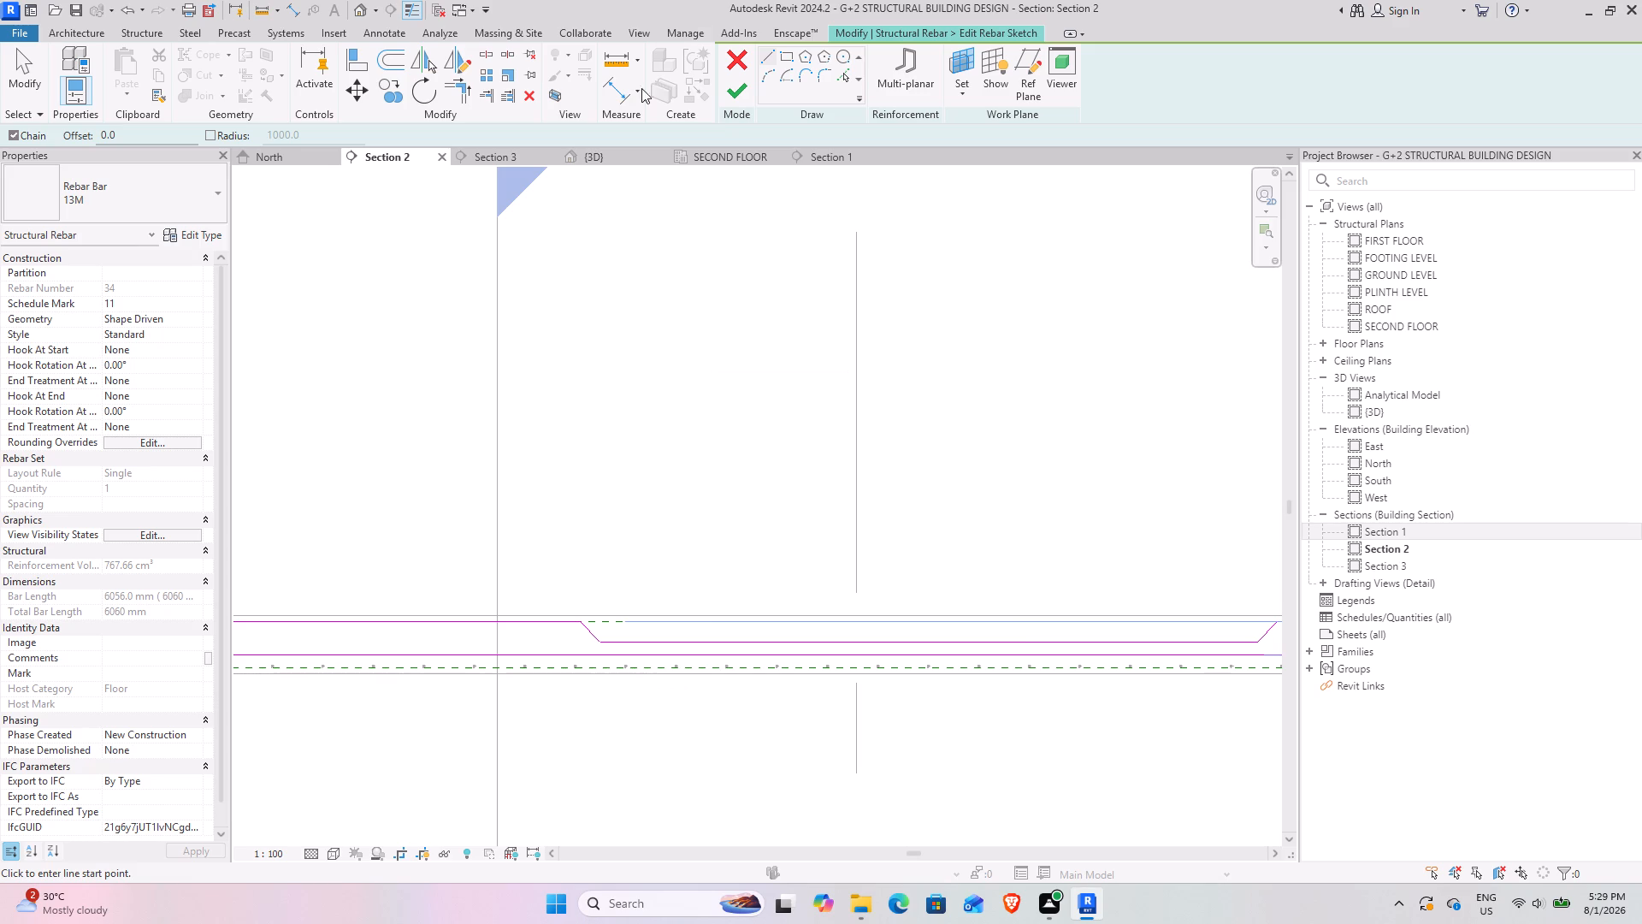
Delete the original straight line from the rebar sketch and finish the bent bar shape.
{"action": "left_click", "coordinate": [27, 97]}
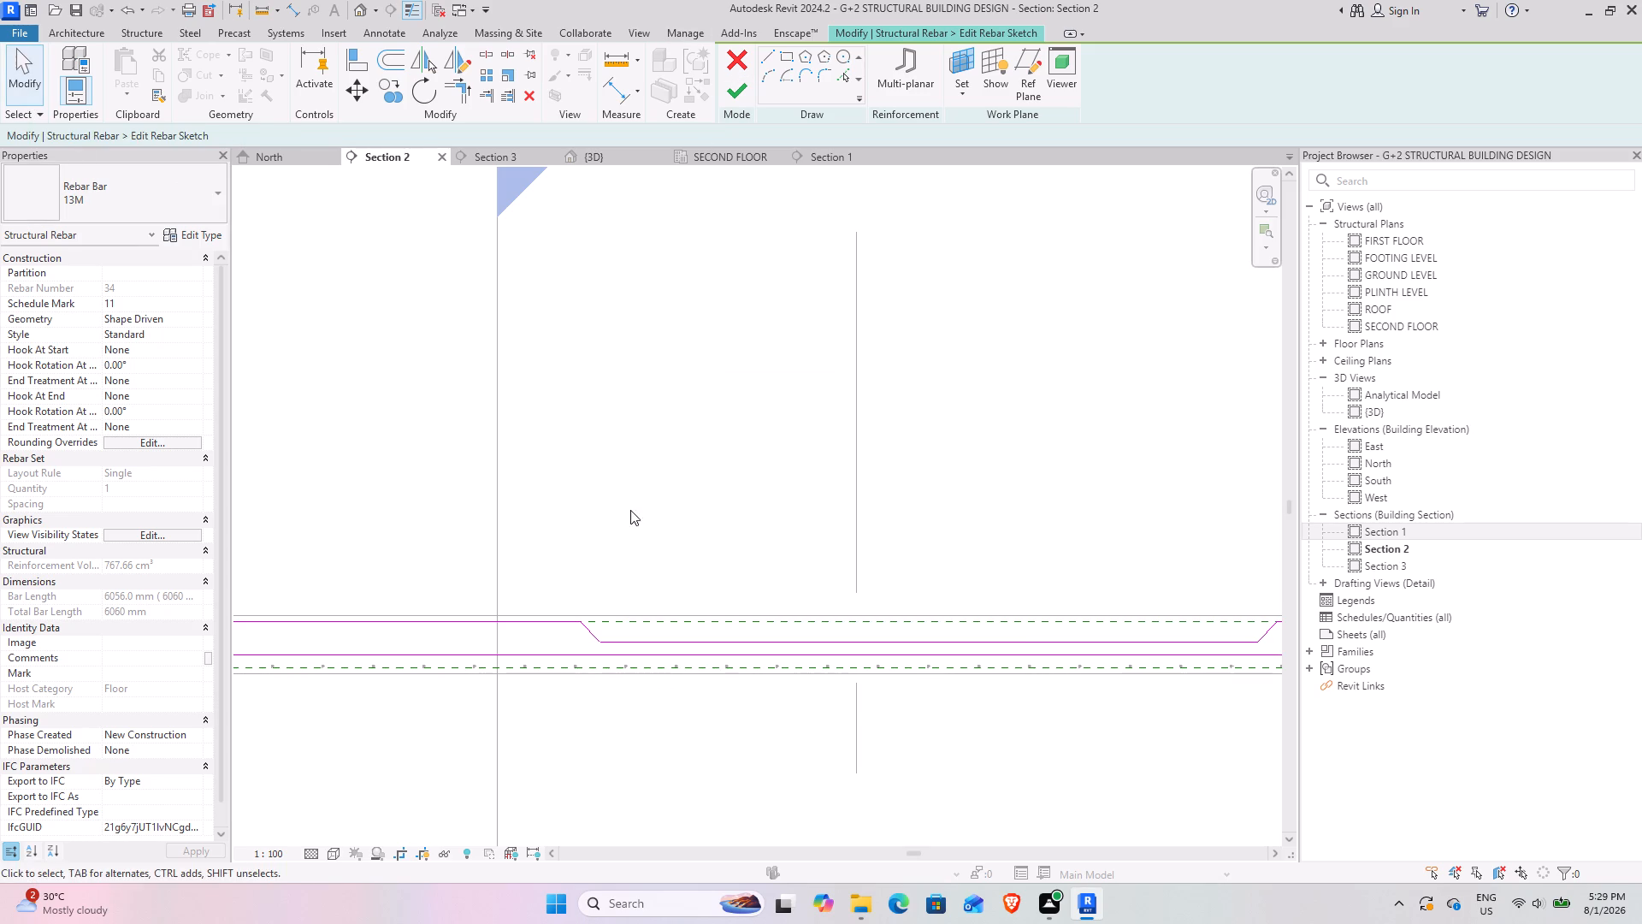
{"action": "left_click", "coordinate": [669, 653]}
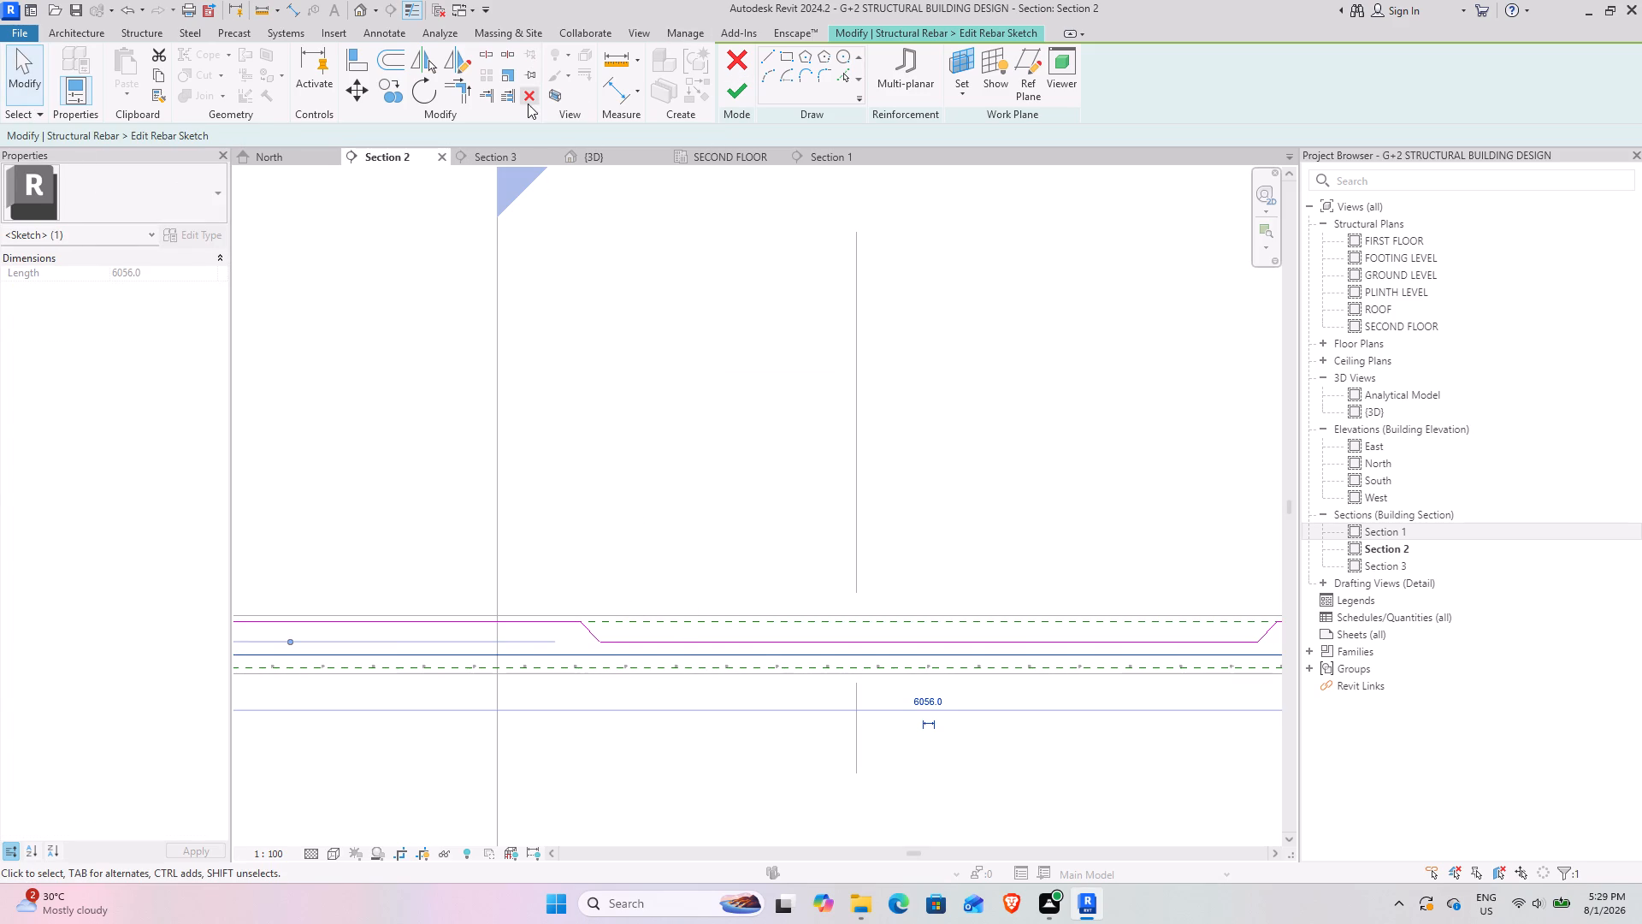
{"action": "left_click", "coordinate": [528, 104]}
{"action": "left_click", "coordinate": [740, 89]}
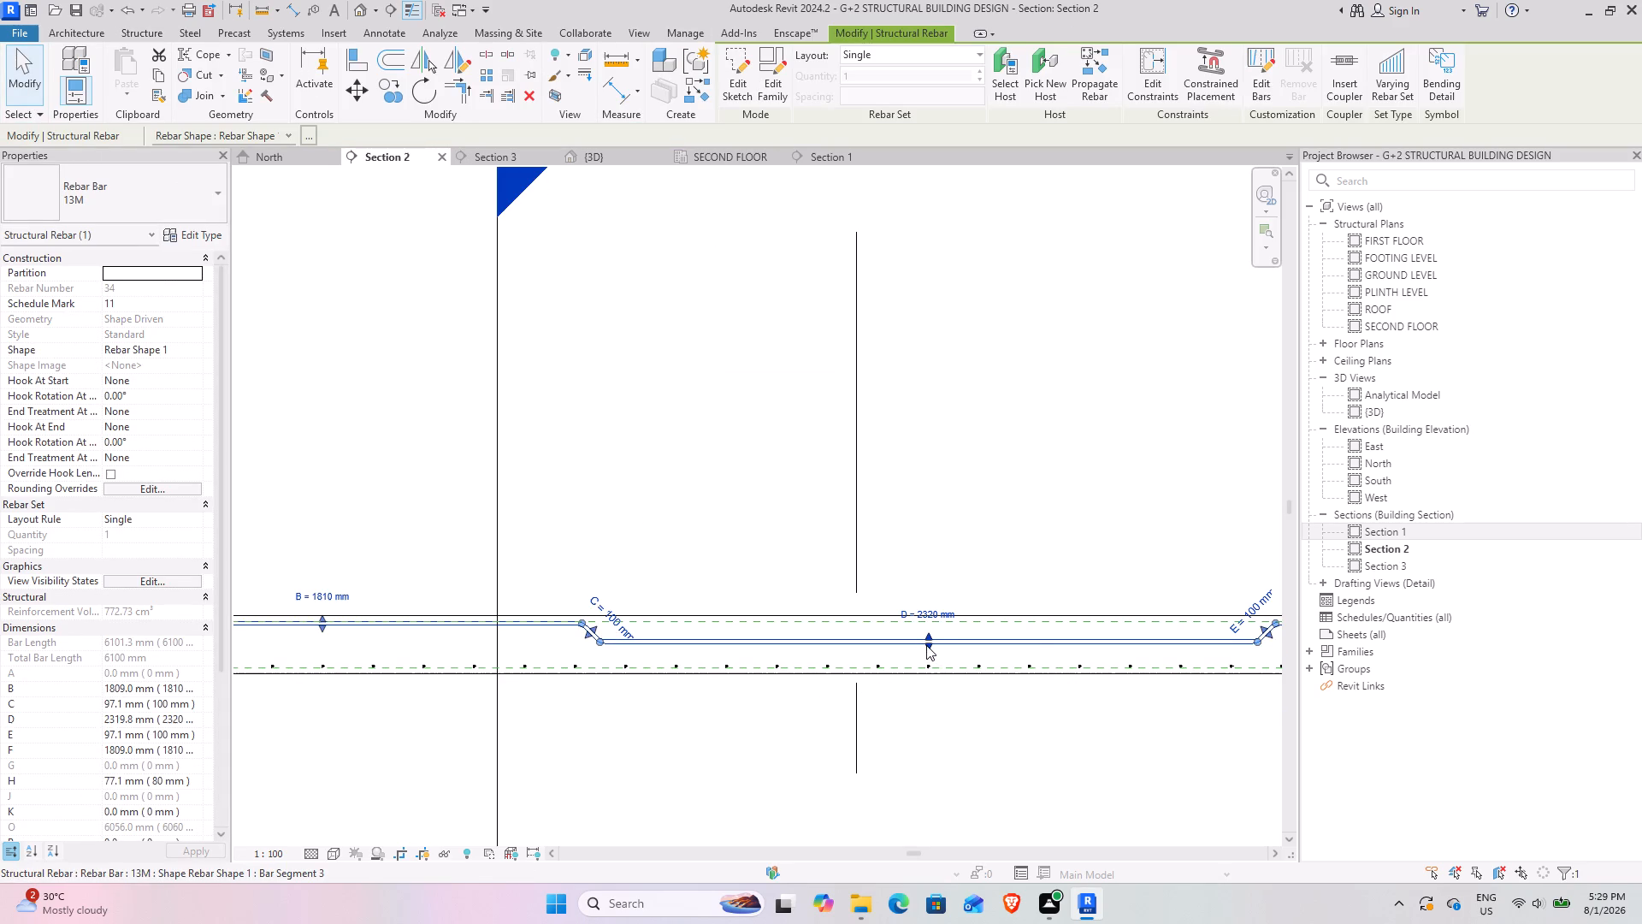
Lower the bent bar's middle segment to the slab's bottom cover, giving sloped segments of about 220 mm.
{"action": "left_click_drag", "start_coordinate": [926, 645], "coordinate": [930, 671]}
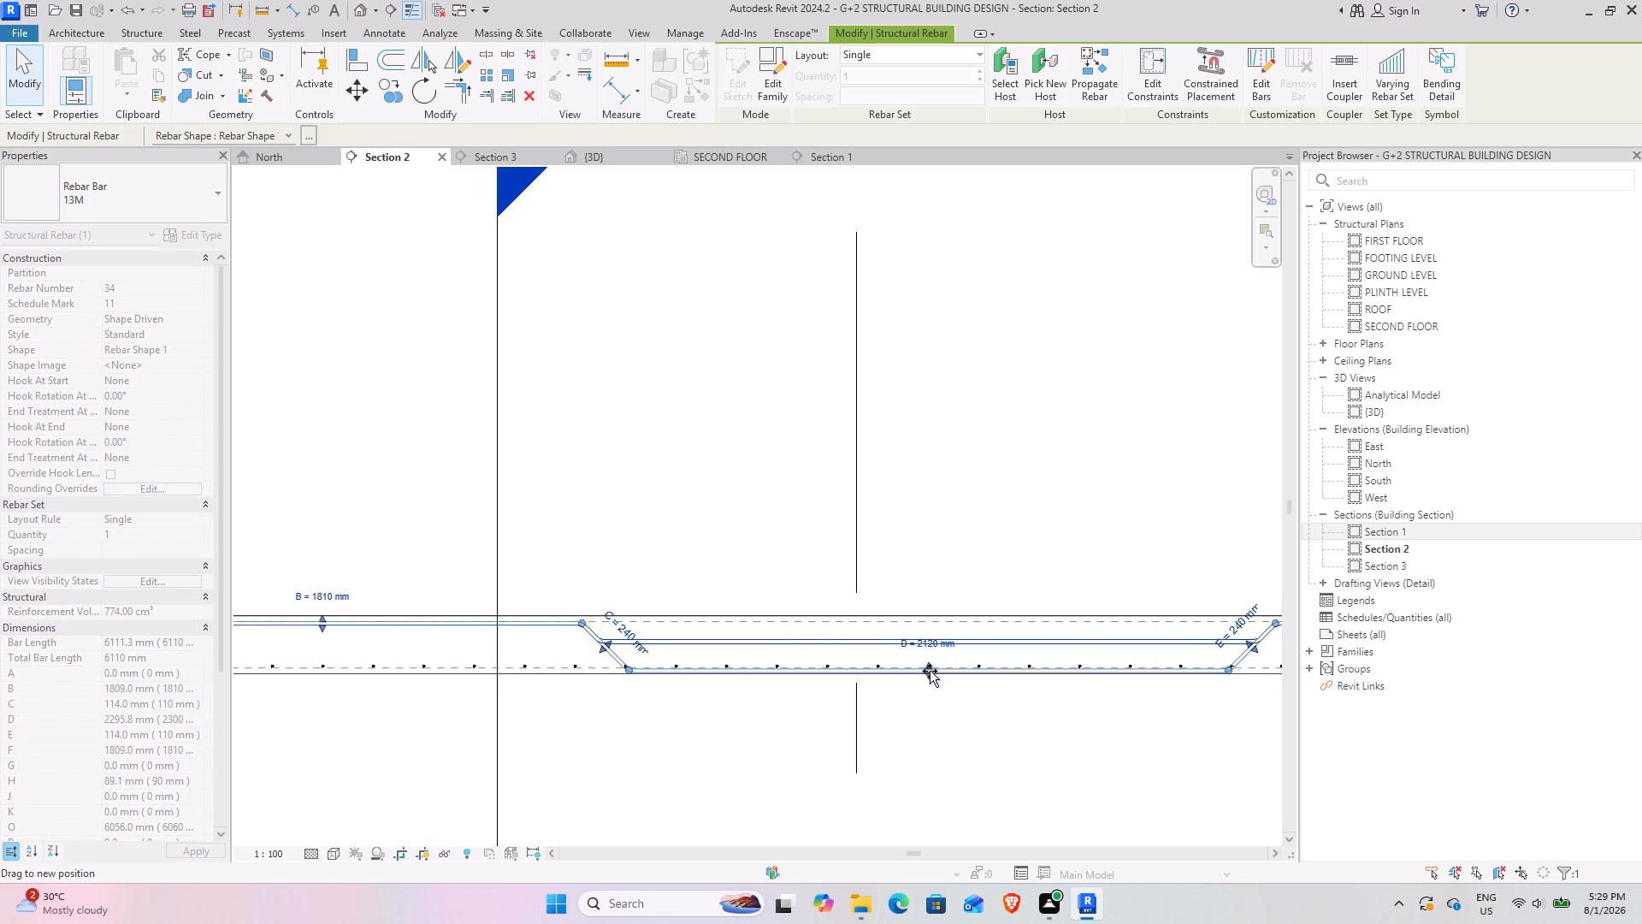
{"action": "left_click_drag", "start_coordinate": [930, 671], "coordinate": [930, 667]}
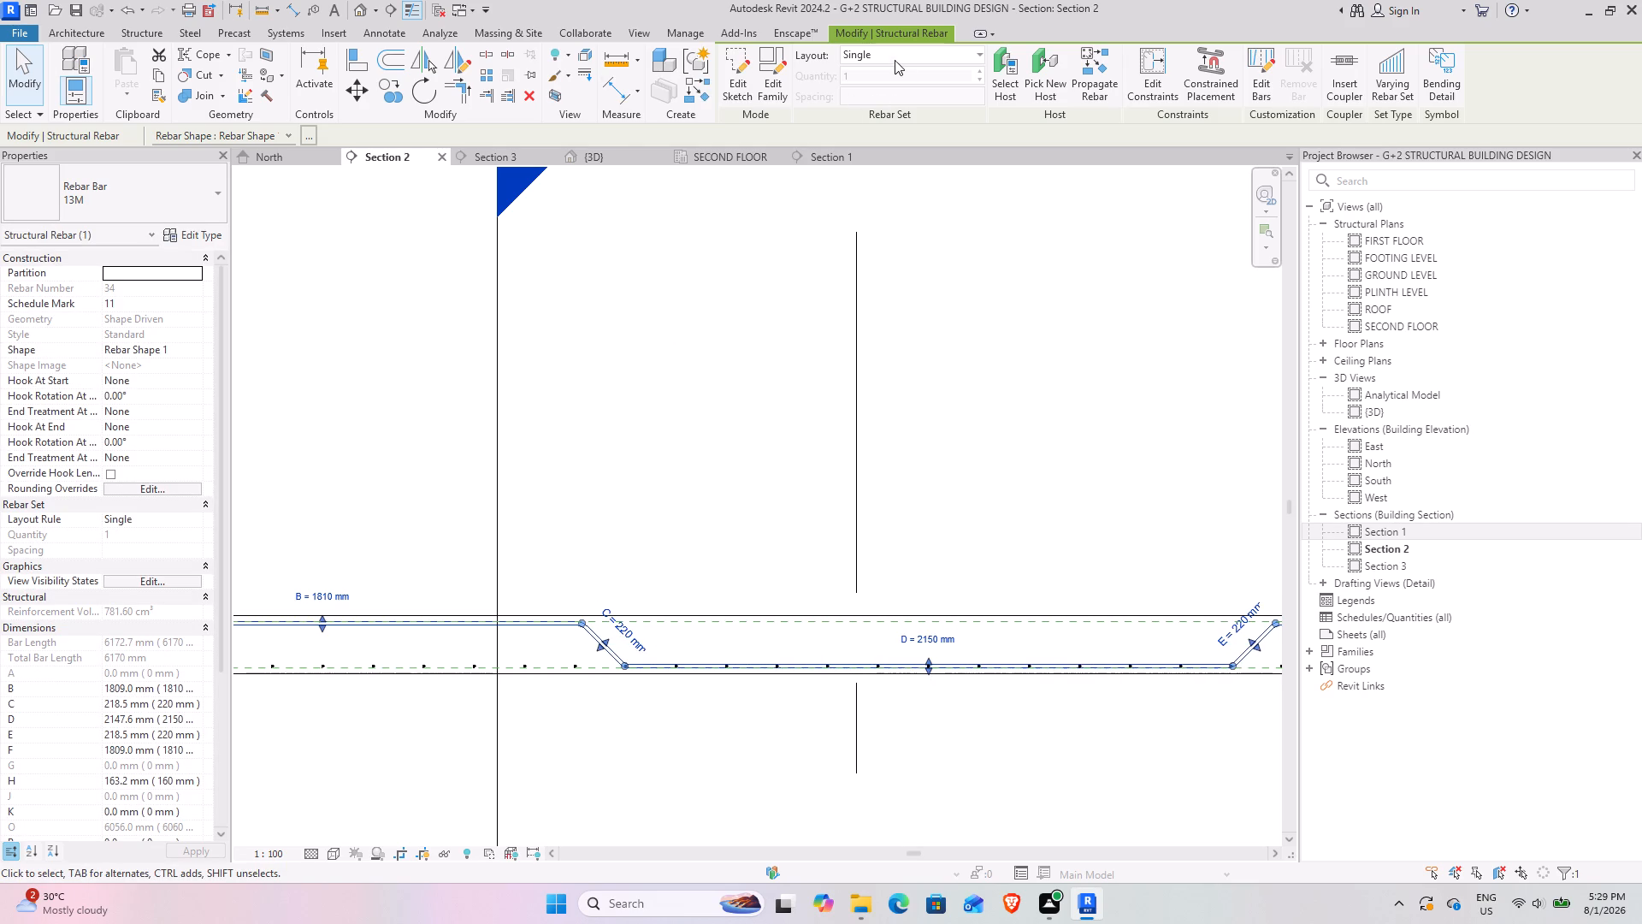
Distribute the lengthwise bent 13M bar across the slab with a Maximum Spacing layout at 180 mm.
{"action": "left_click", "coordinate": [895, 60]}
{"action": "left_click", "coordinate": [906, 113]}
{"action": "left_click", "coordinate": [909, 89]}
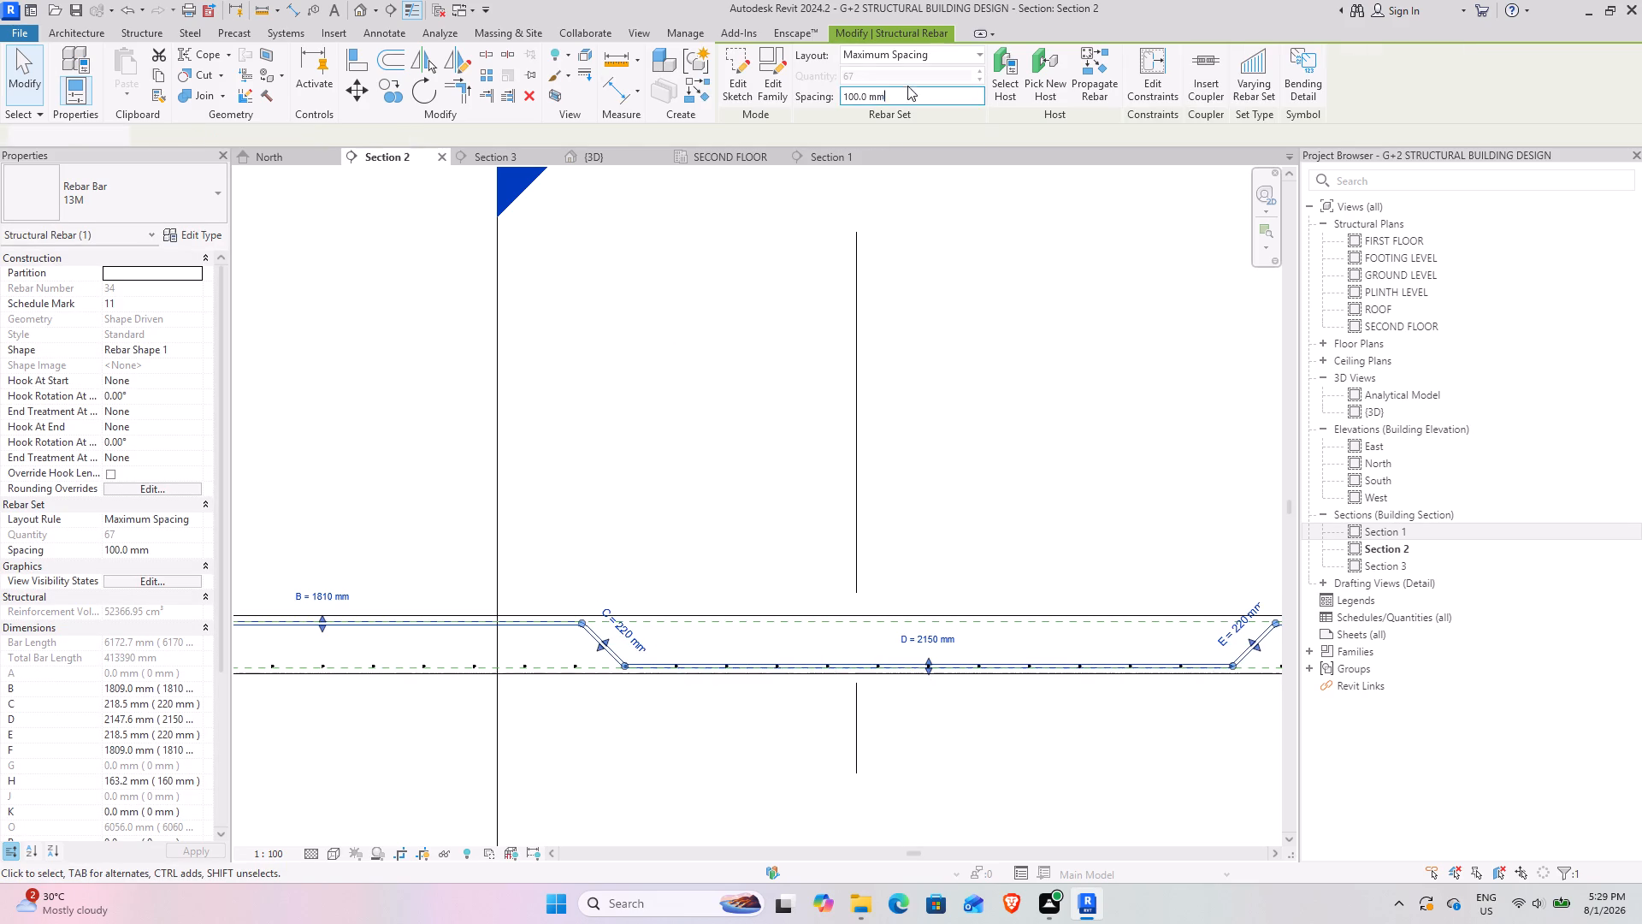
{"action": "double_click", "coordinate": [937, 94]}
{"action": "left_click_drag", "start_coordinate": [936, 90], "coordinate": [803, 107]}
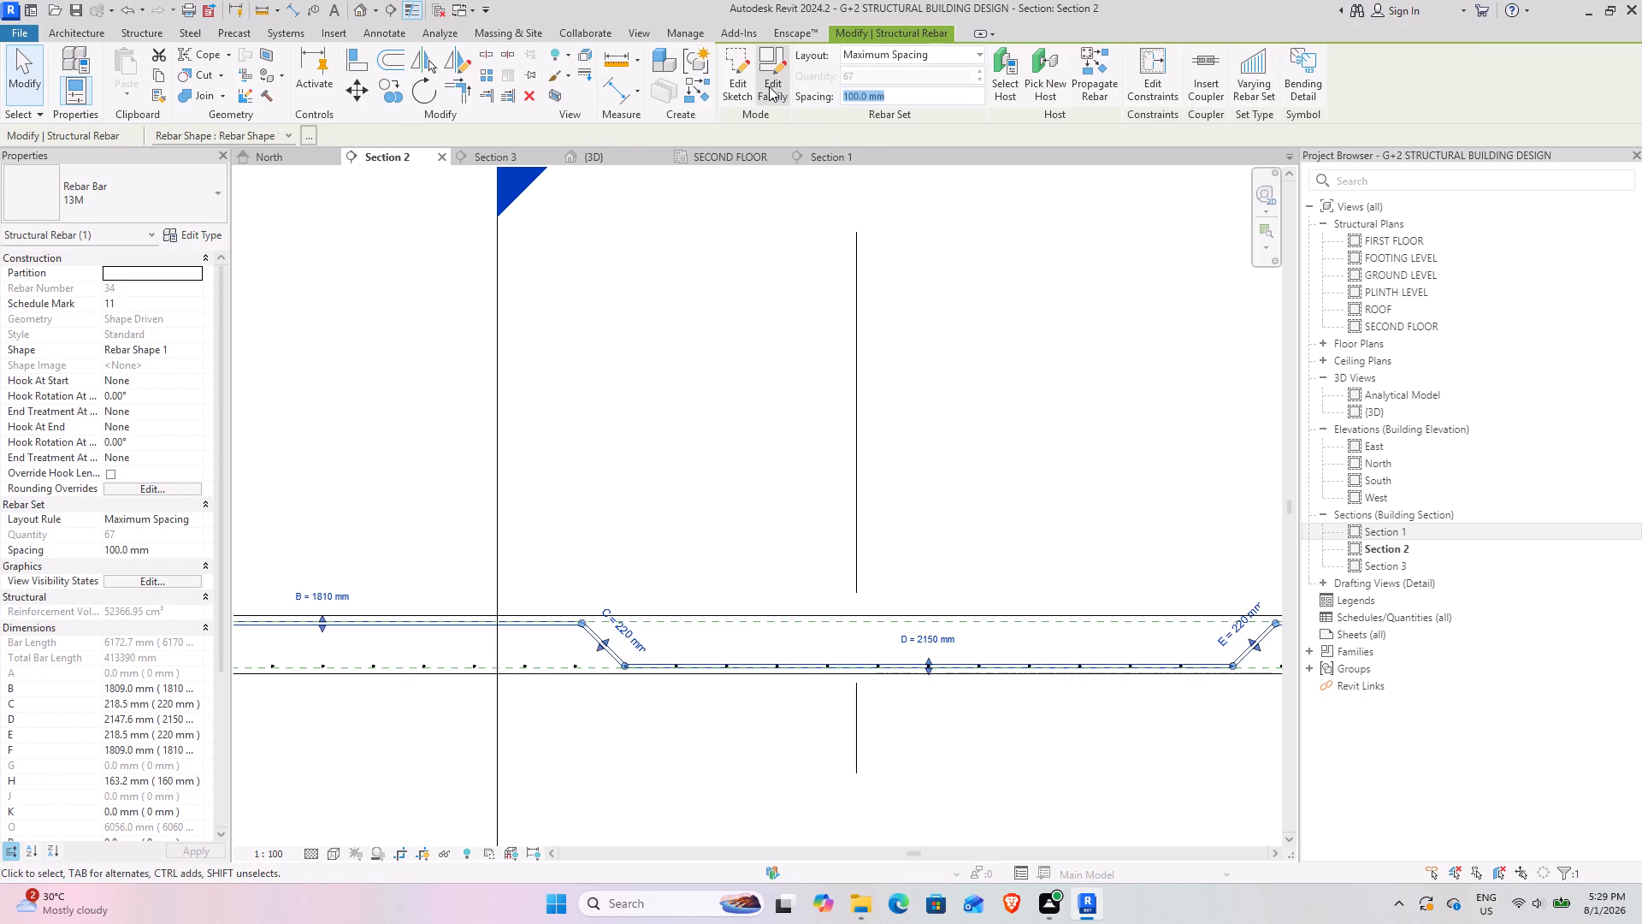
{"action": "type", "text": "180"}
{"action": "key", "text": "Return"}
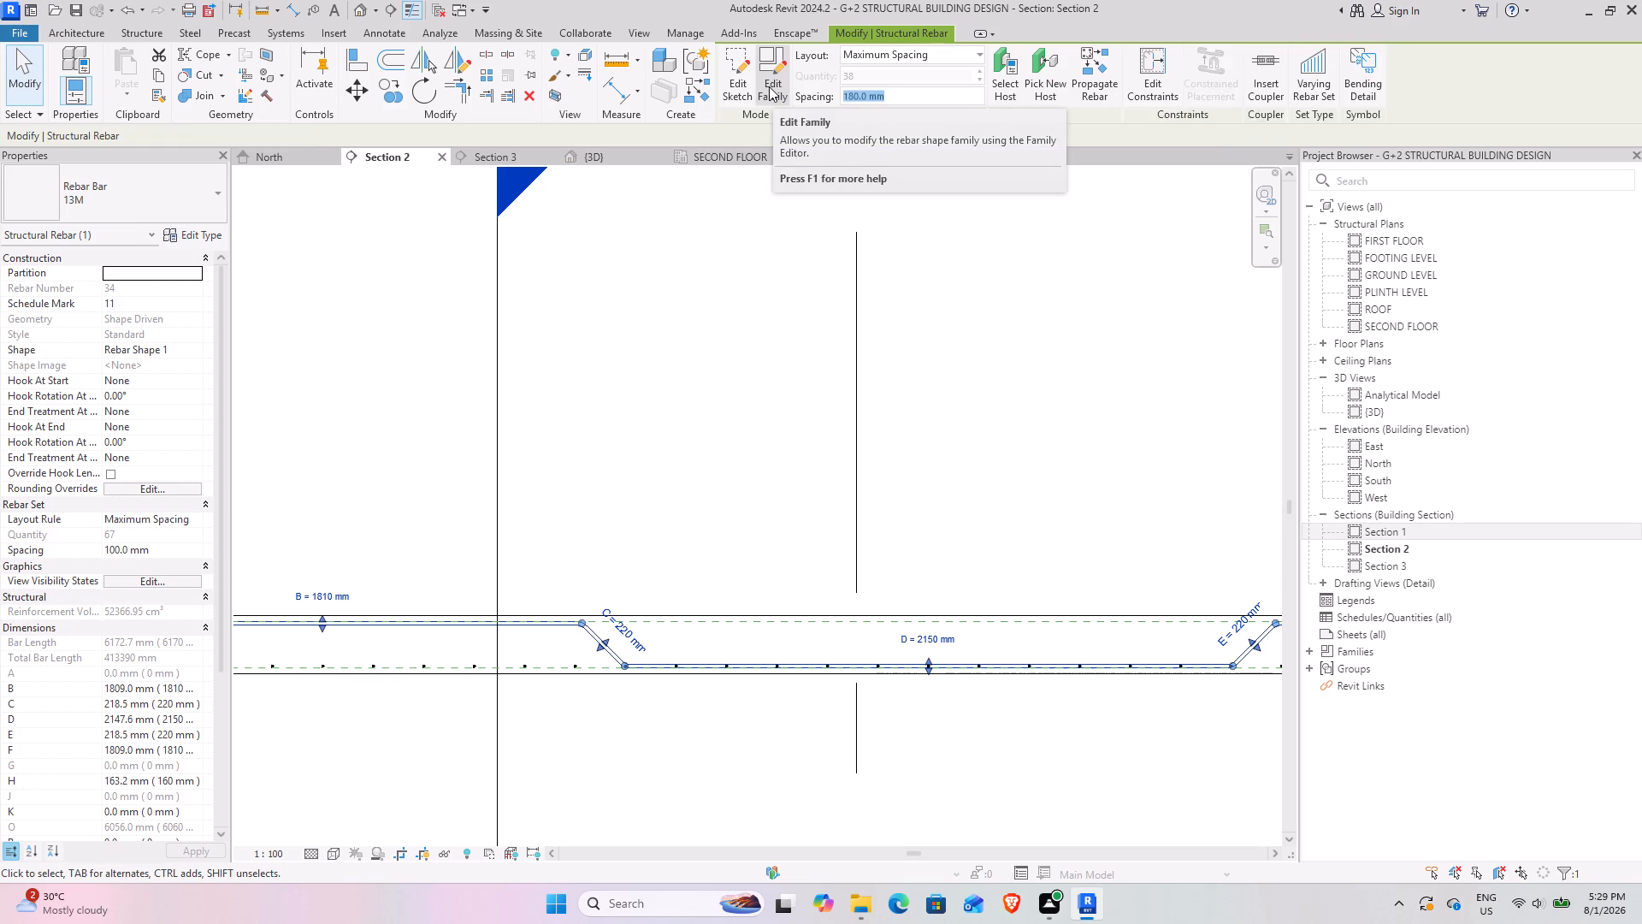
Set the bent bar set to show unobscured in the {3D} view.
{"action": "left_click", "coordinate": [180, 583]}
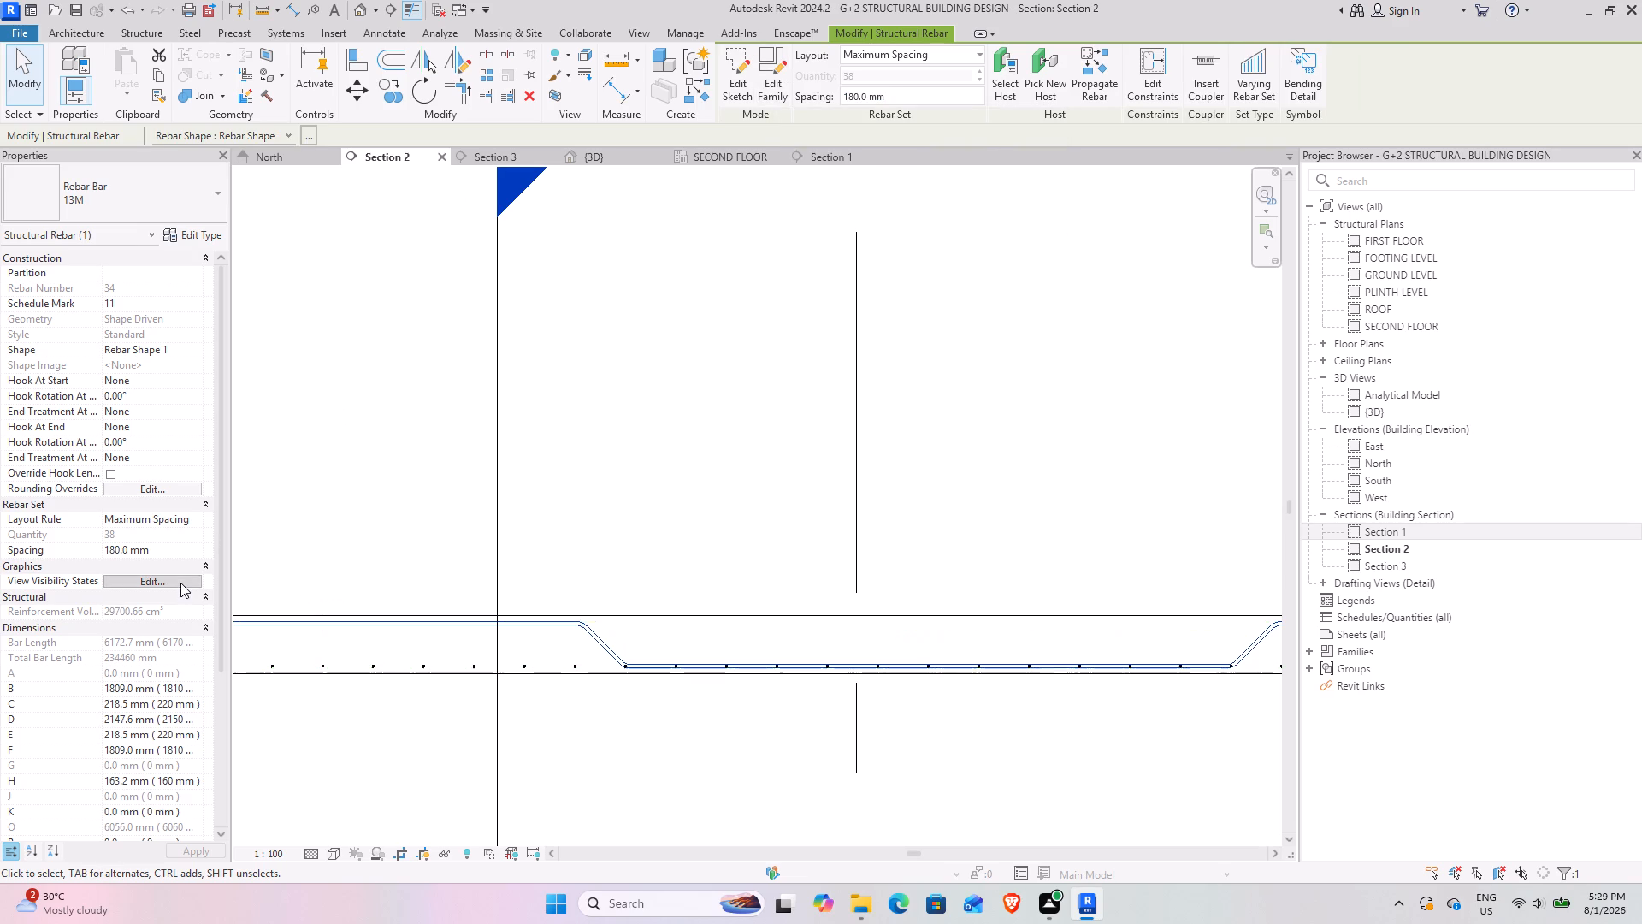
{"action": "left_click", "coordinate": [950, 408]}
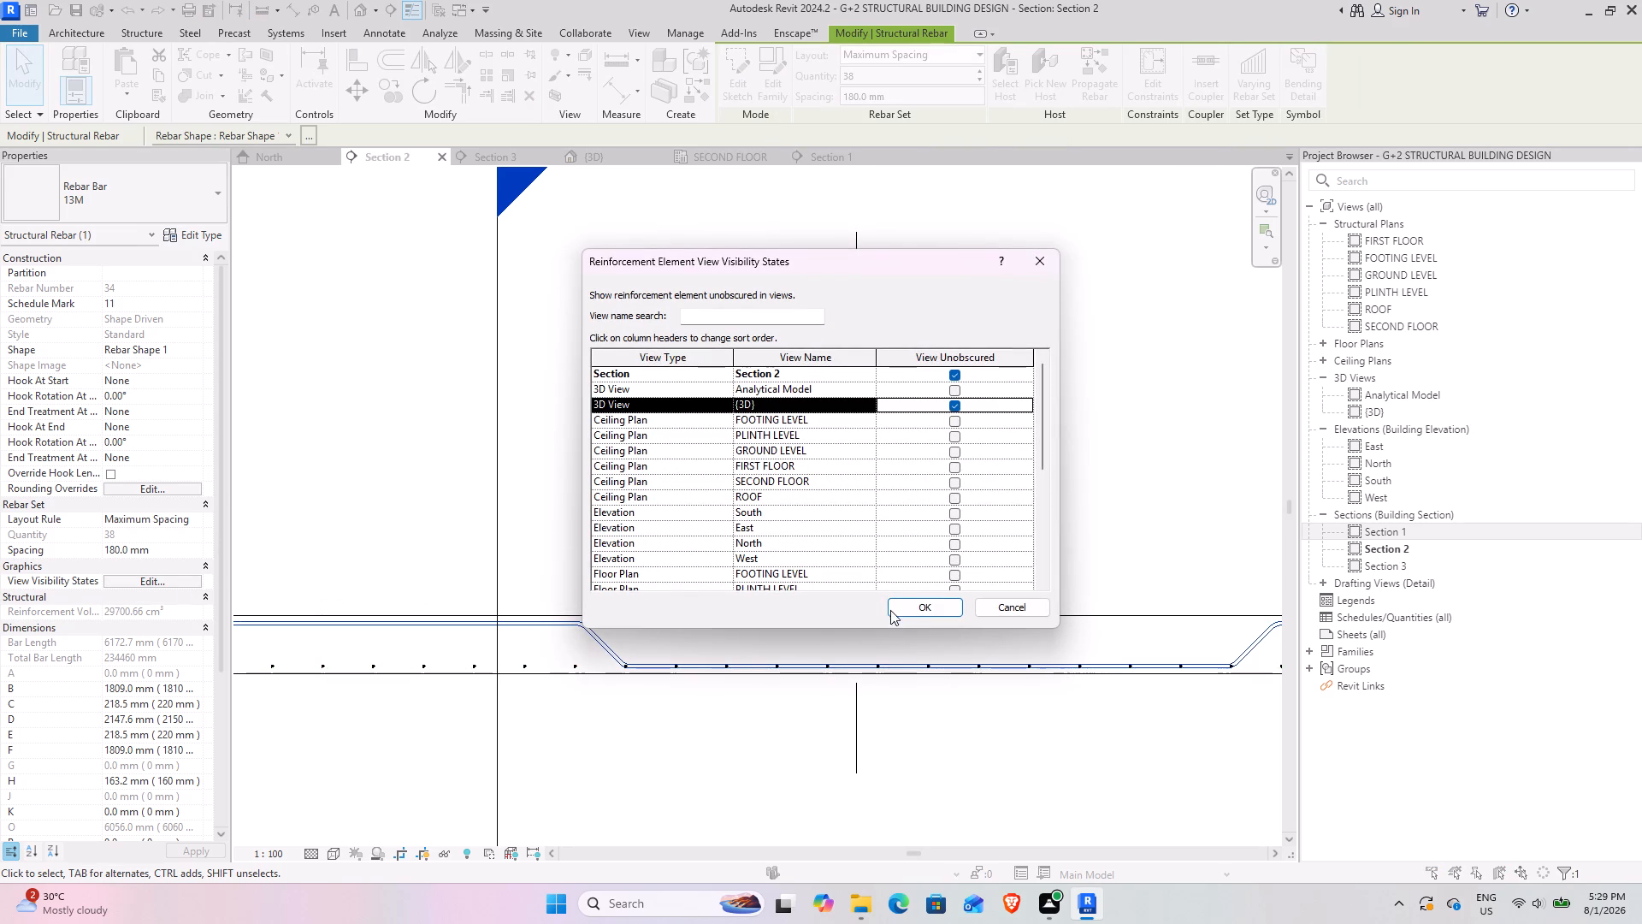
{"action": "left_click", "coordinate": [907, 608]}
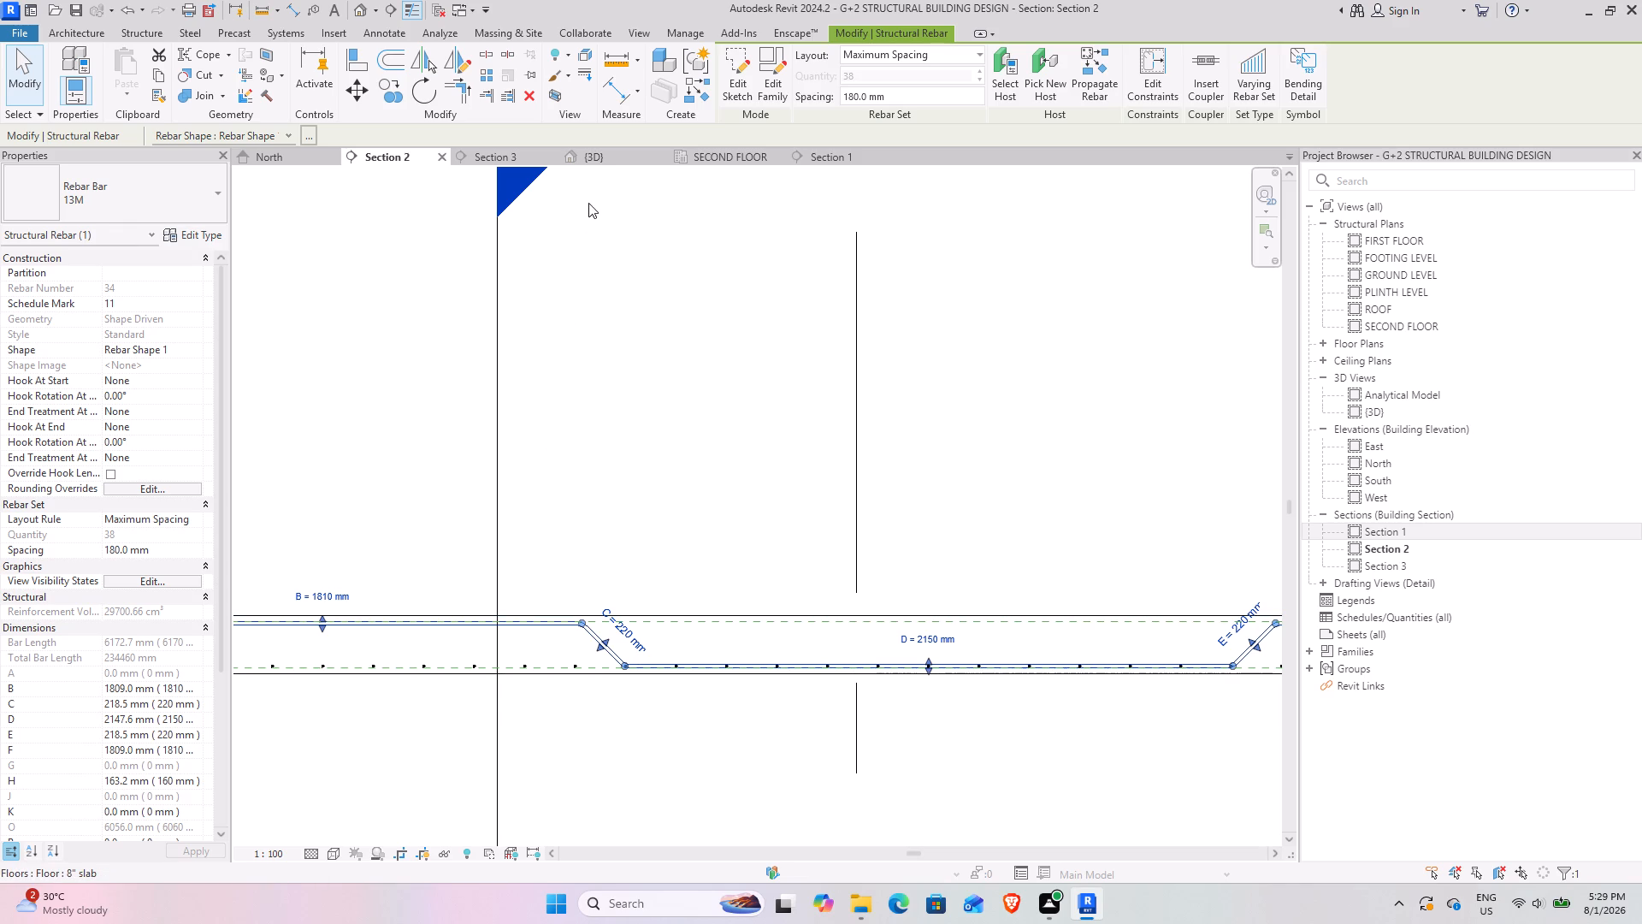
Examine the slab reinforcement in the 3D view and the beam and column framing in Section 3.
{"action": "left_click_drag", "start_coordinate": [595, 172], "coordinate": [598, 158]}
{"action": "left_click", "coordinate": [598, 152]}
{"action": "scroll", "coordinate": [767, 660], "scroll_direction": "down", "scroll_amount": 3}
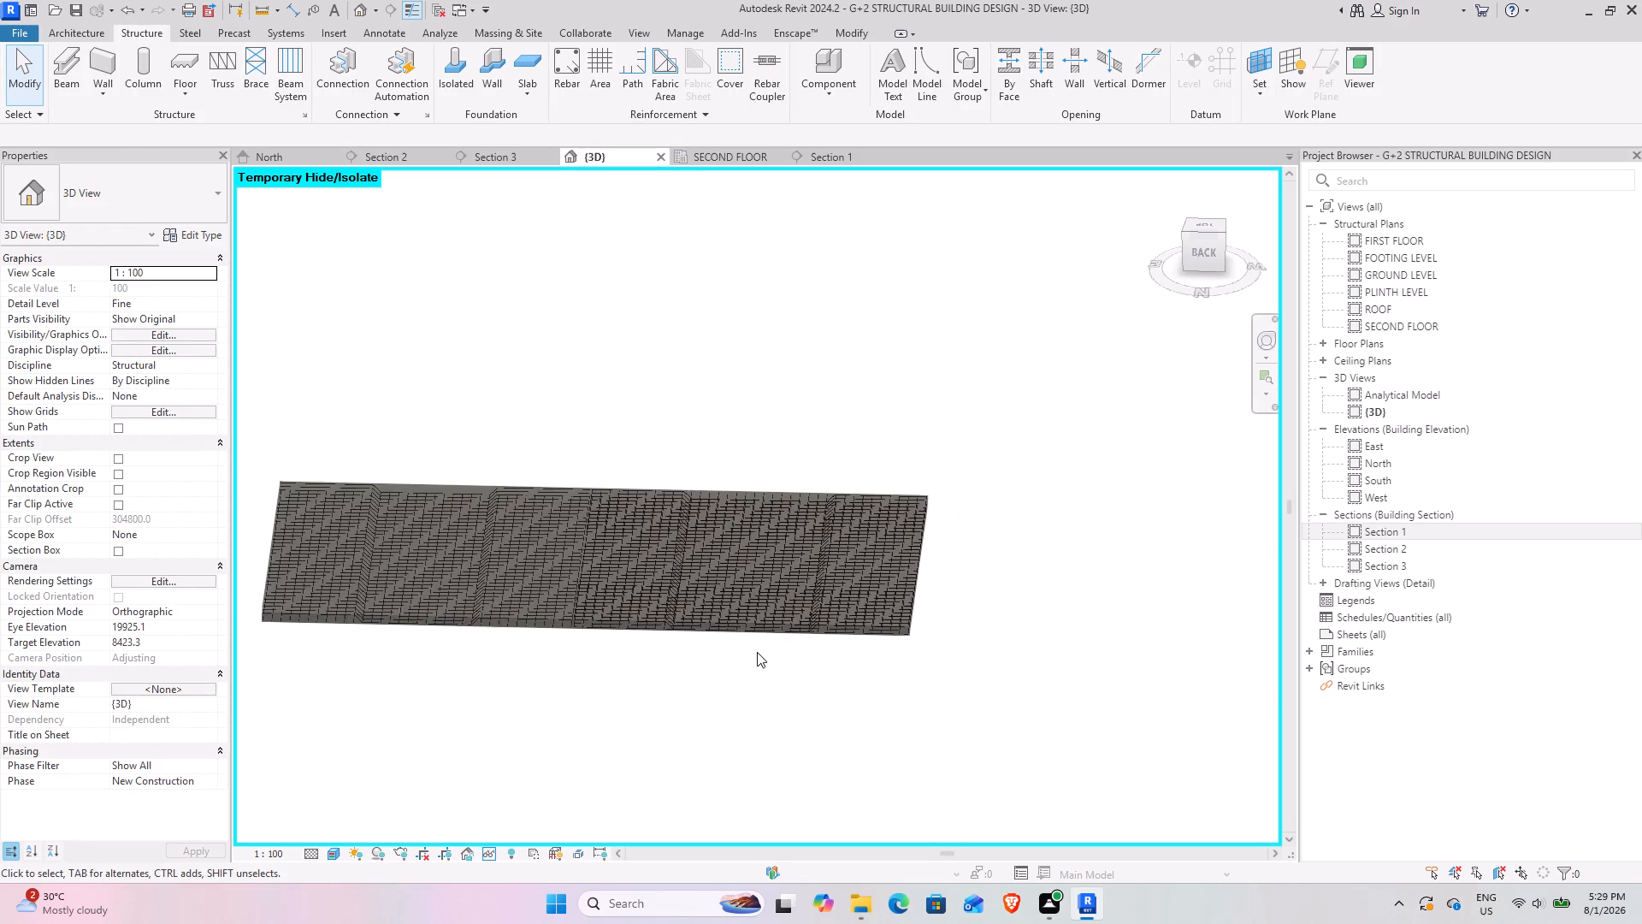
{"action": "left_click", "coordinate": [508, 148]}
{"action": "scroll", "coordinate": [887, 488], "scroll_direction": "down", "scroll_amount": 17}
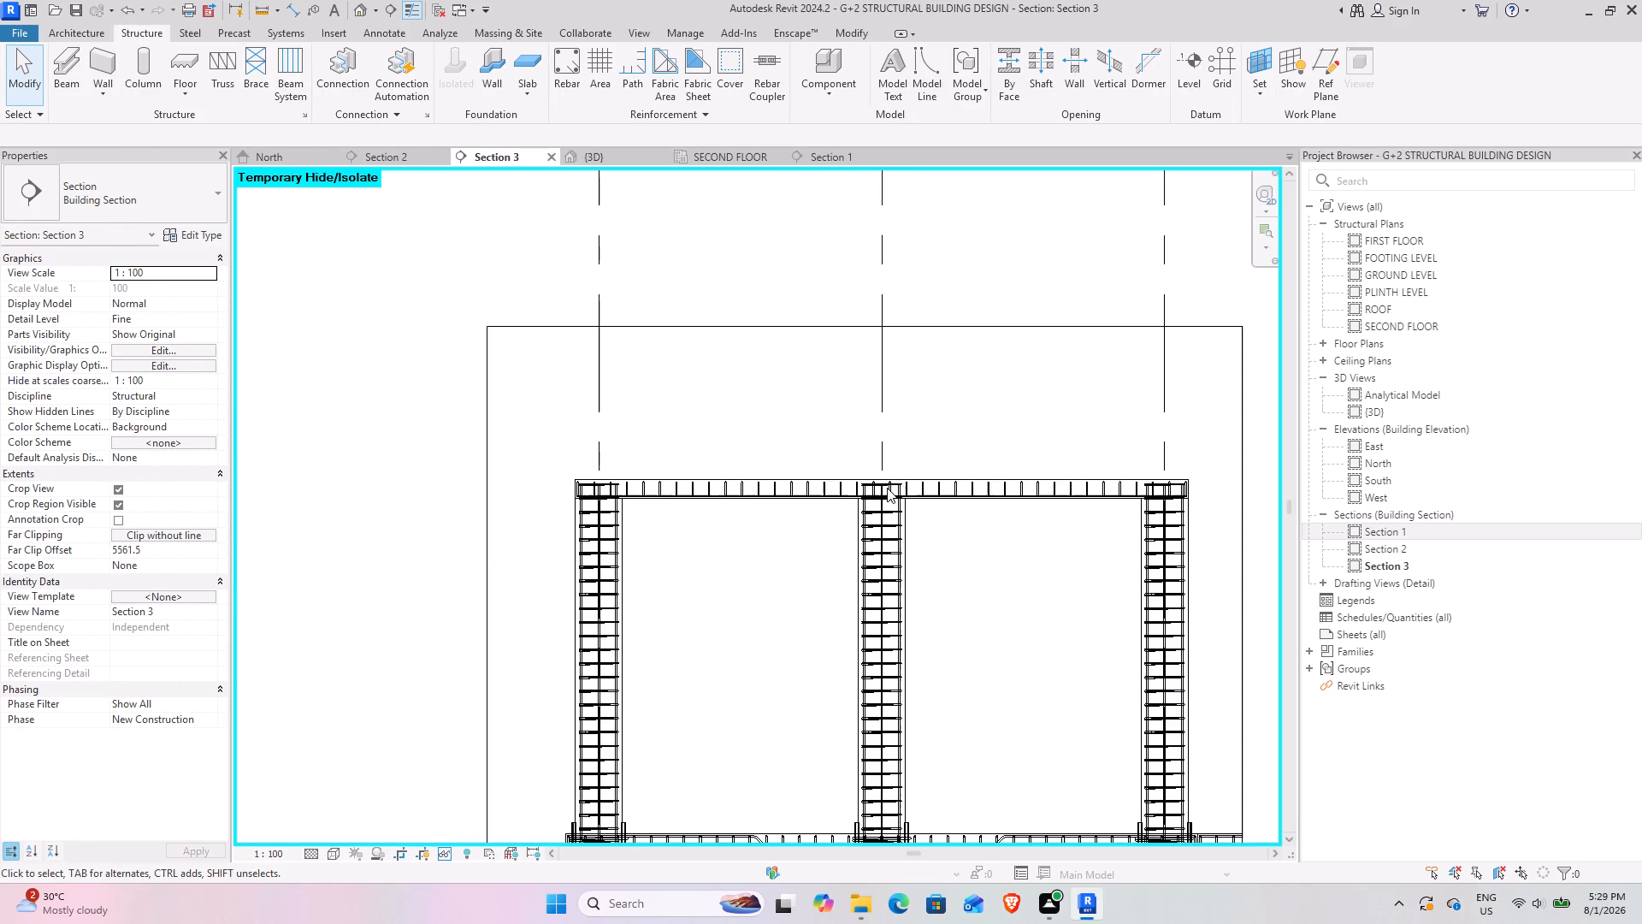
{"action": "middle_click_drag", "start_coordinate": [942, 524], "coordinate": [767, 536]}
{"action": "scroll", "coordinate": [605, 541], "scroll_direction": "up", "scroll_amount": 4}
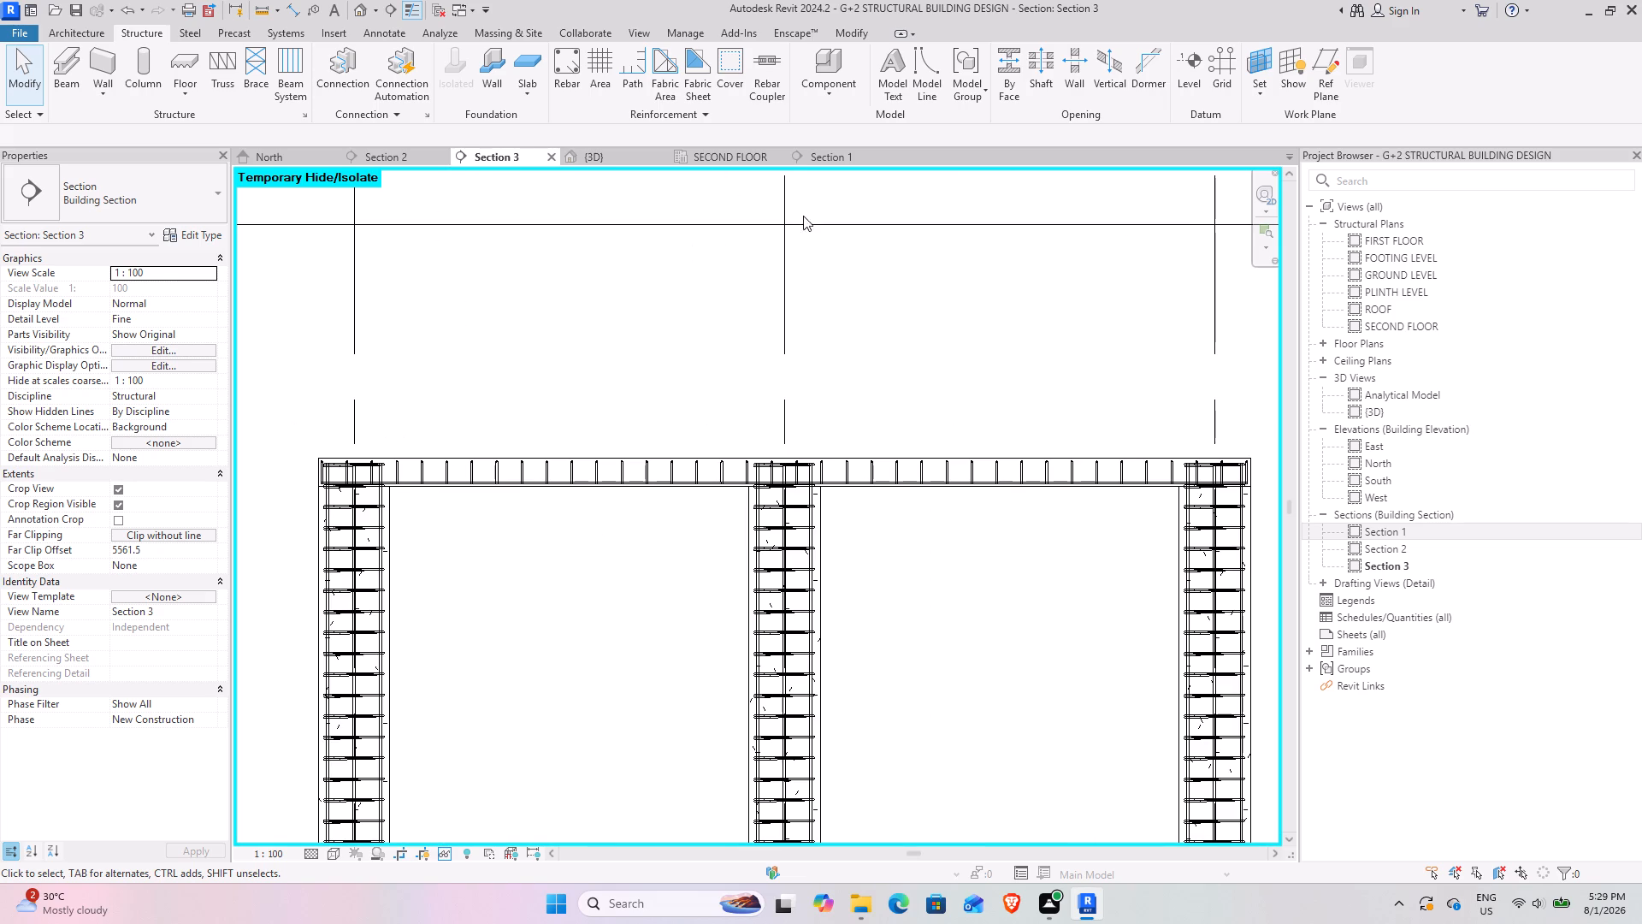
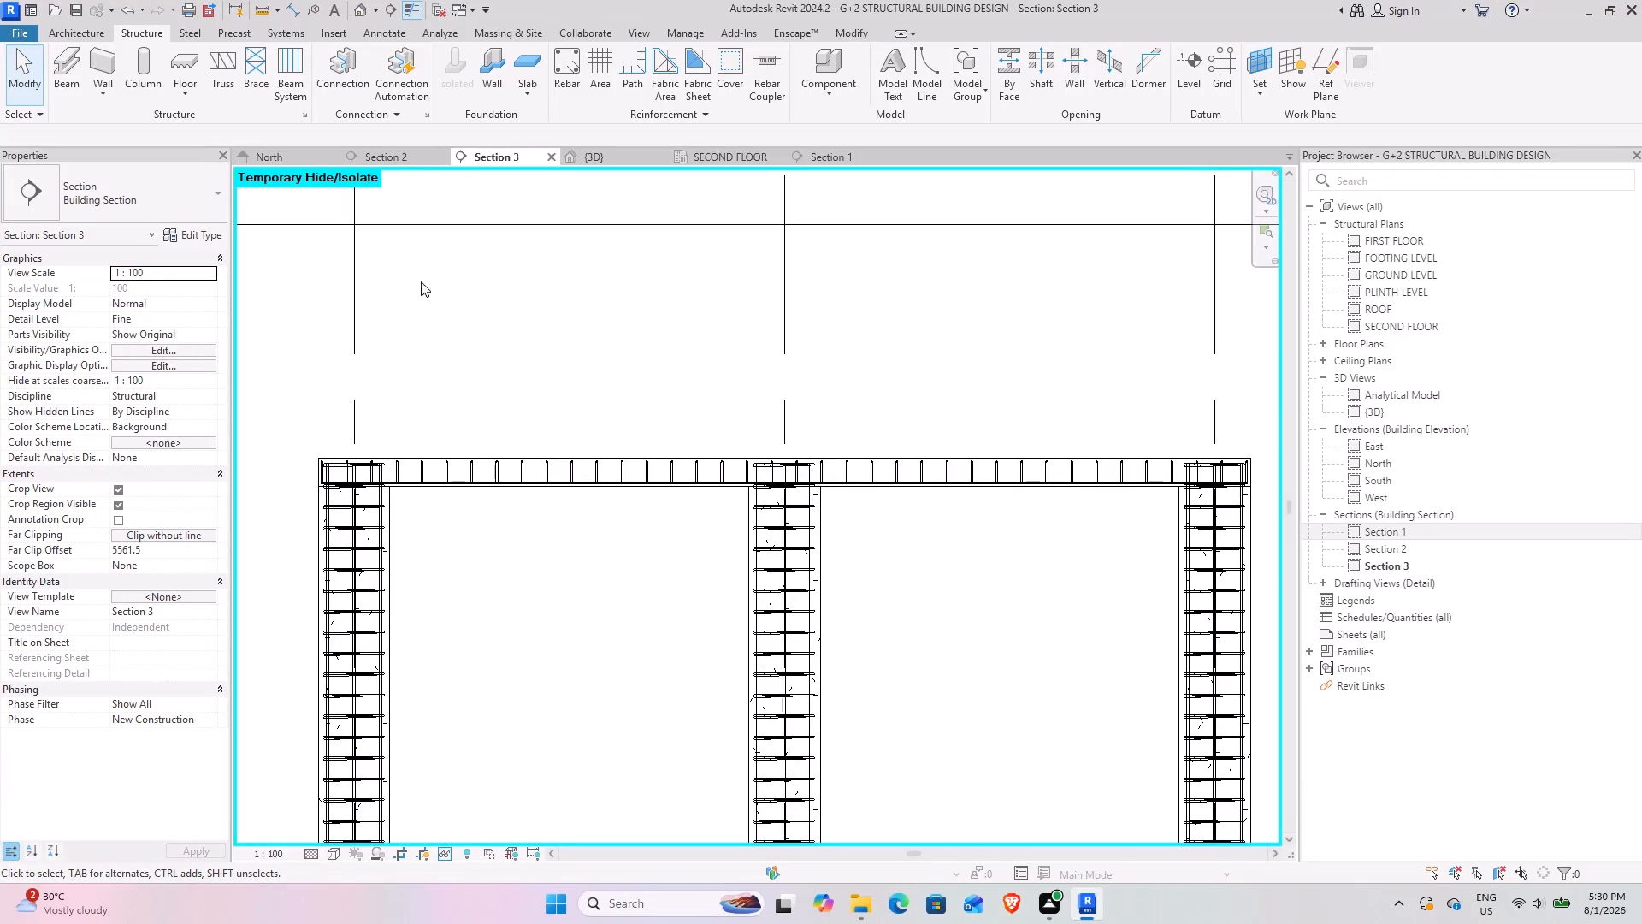
Place a straight 13M bar of shape M_00 lengthwise in the slab in Section 3, parallel to the work plane.
{"action": "left_click", "coordinate": [555, 74]}
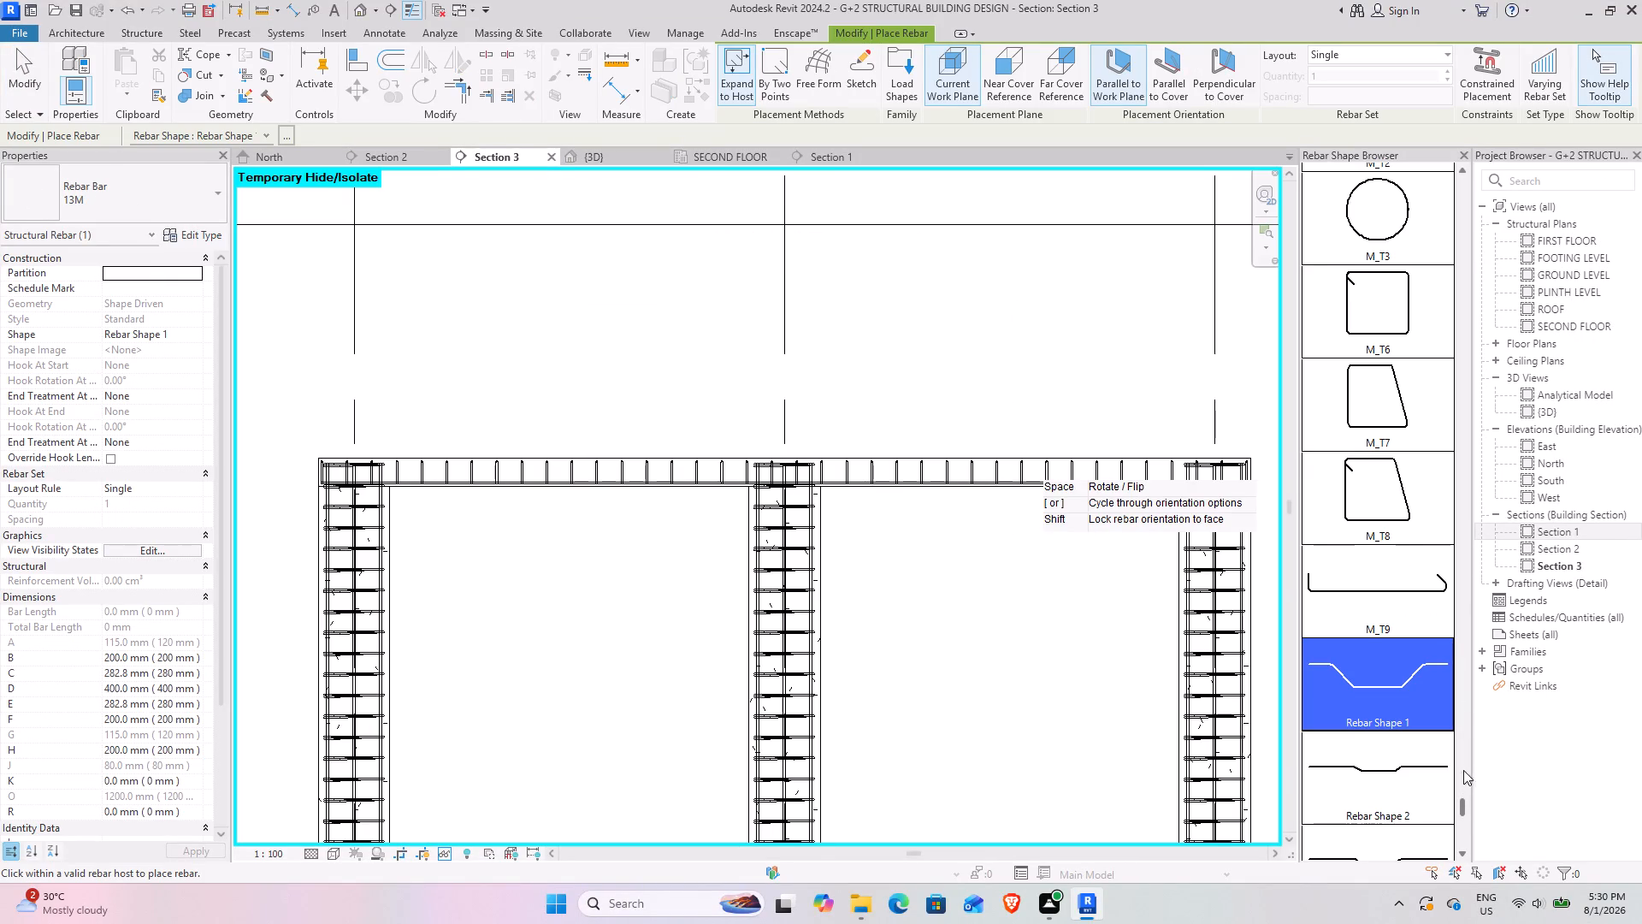
{"action": "left_click_drag", "start_coordinate": [1465, 810], "coordinate": [1480, 195]}
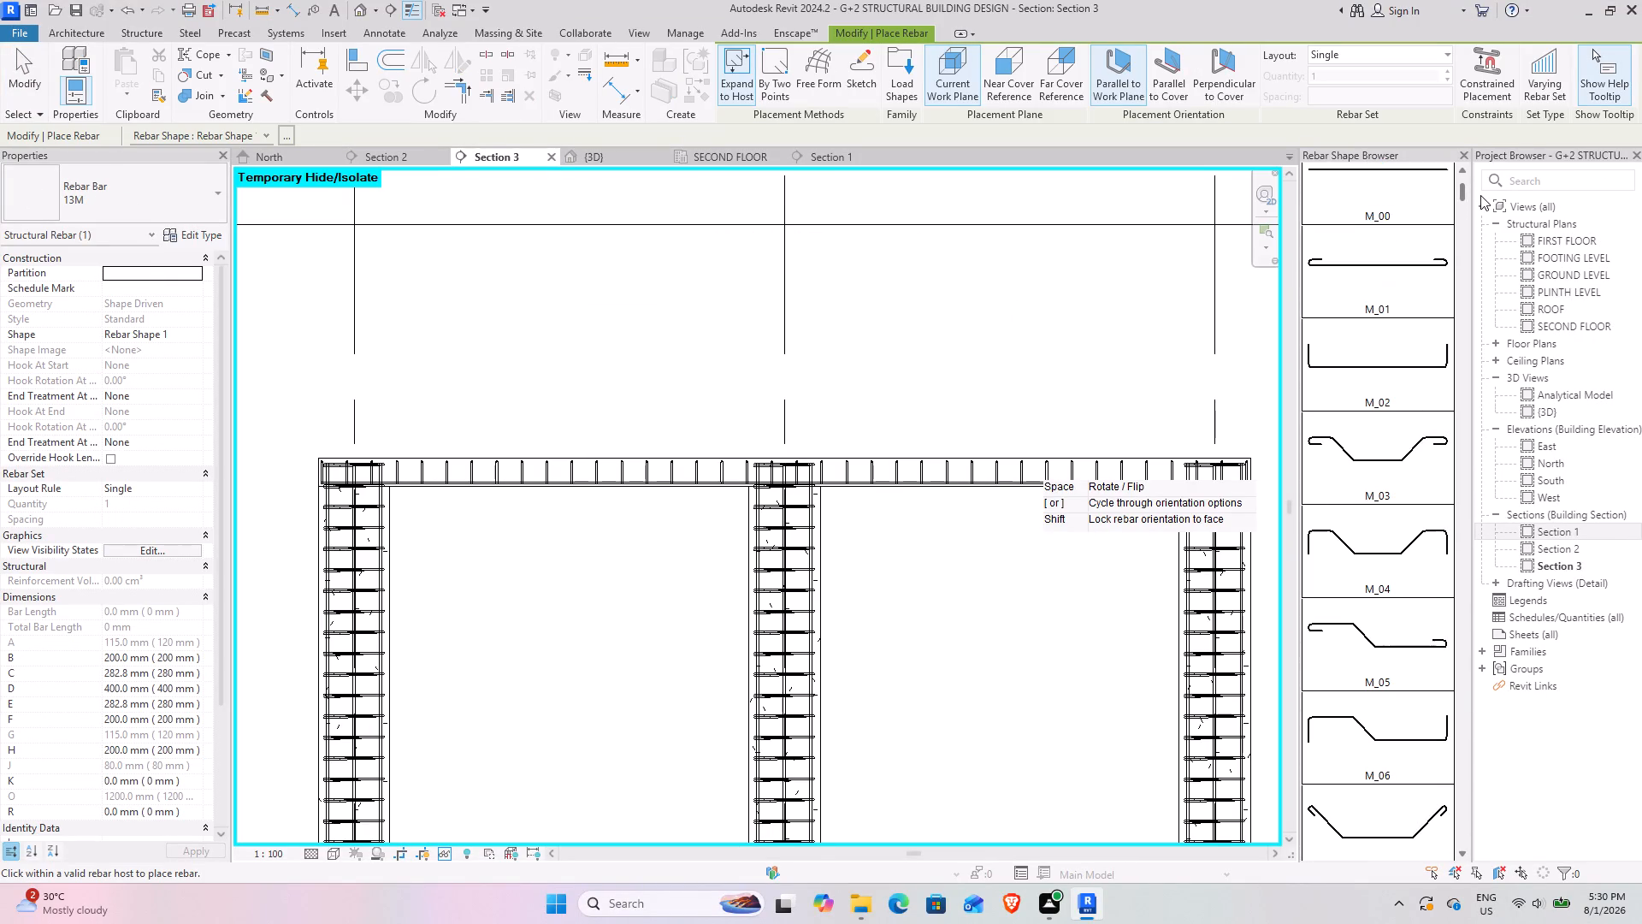
{"action": "left_click", "coordinate": [1426, 201]}
{"action": "scroll", "coordinate": [512, 468], "scroll_direction": "up", "scroll_amount": 2}
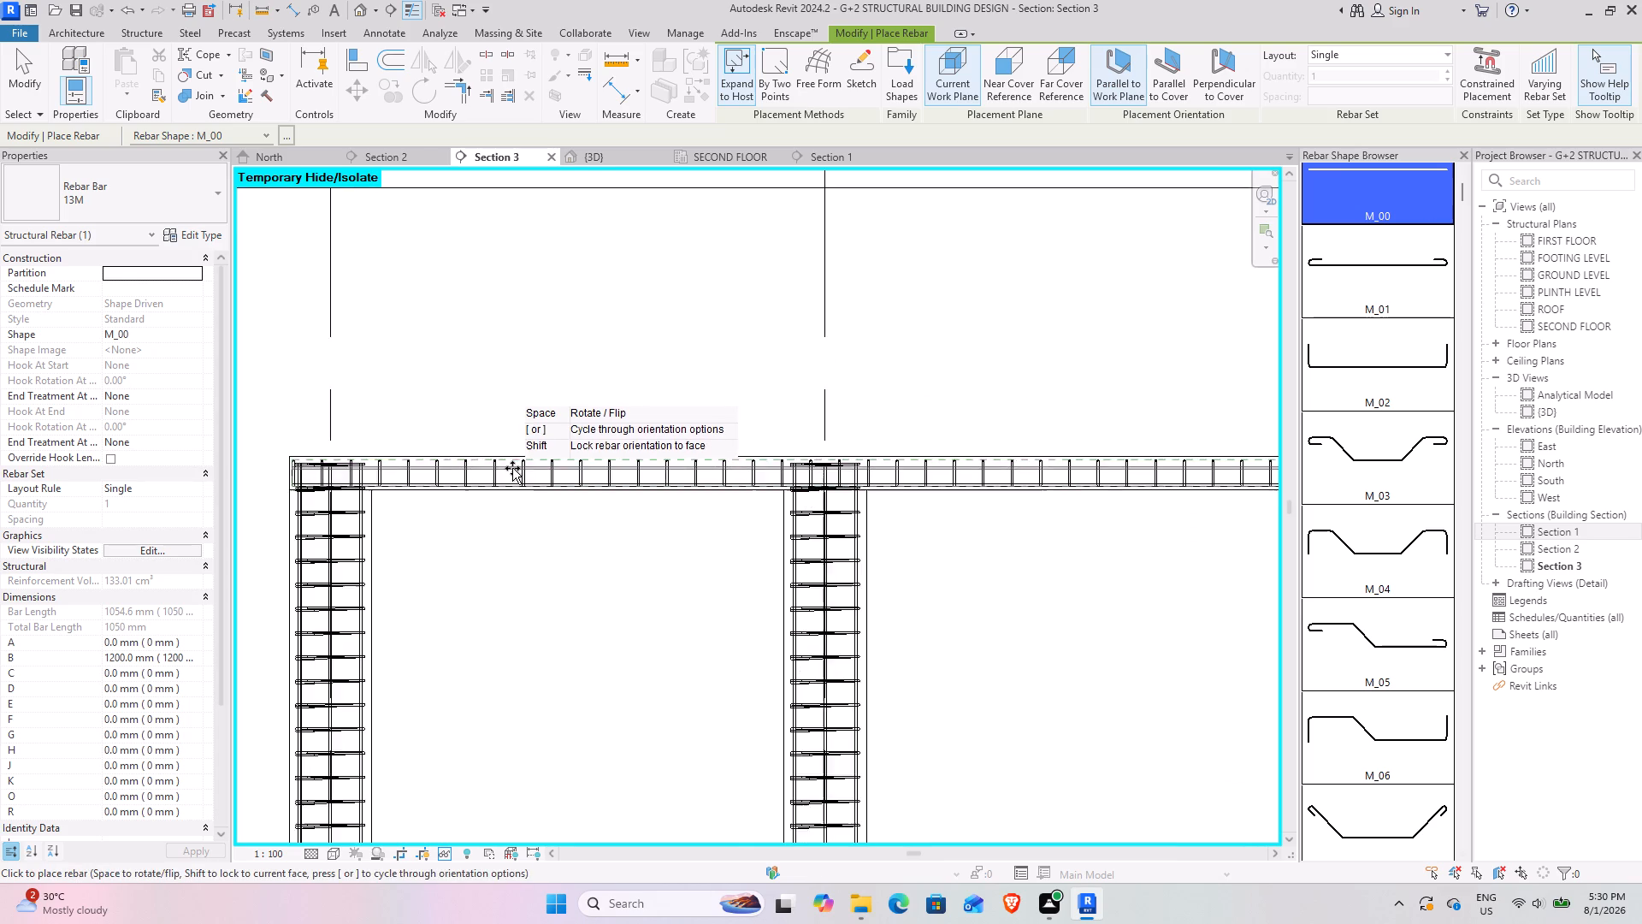
{"action": "left_click", "coordinate": [540, 478]}
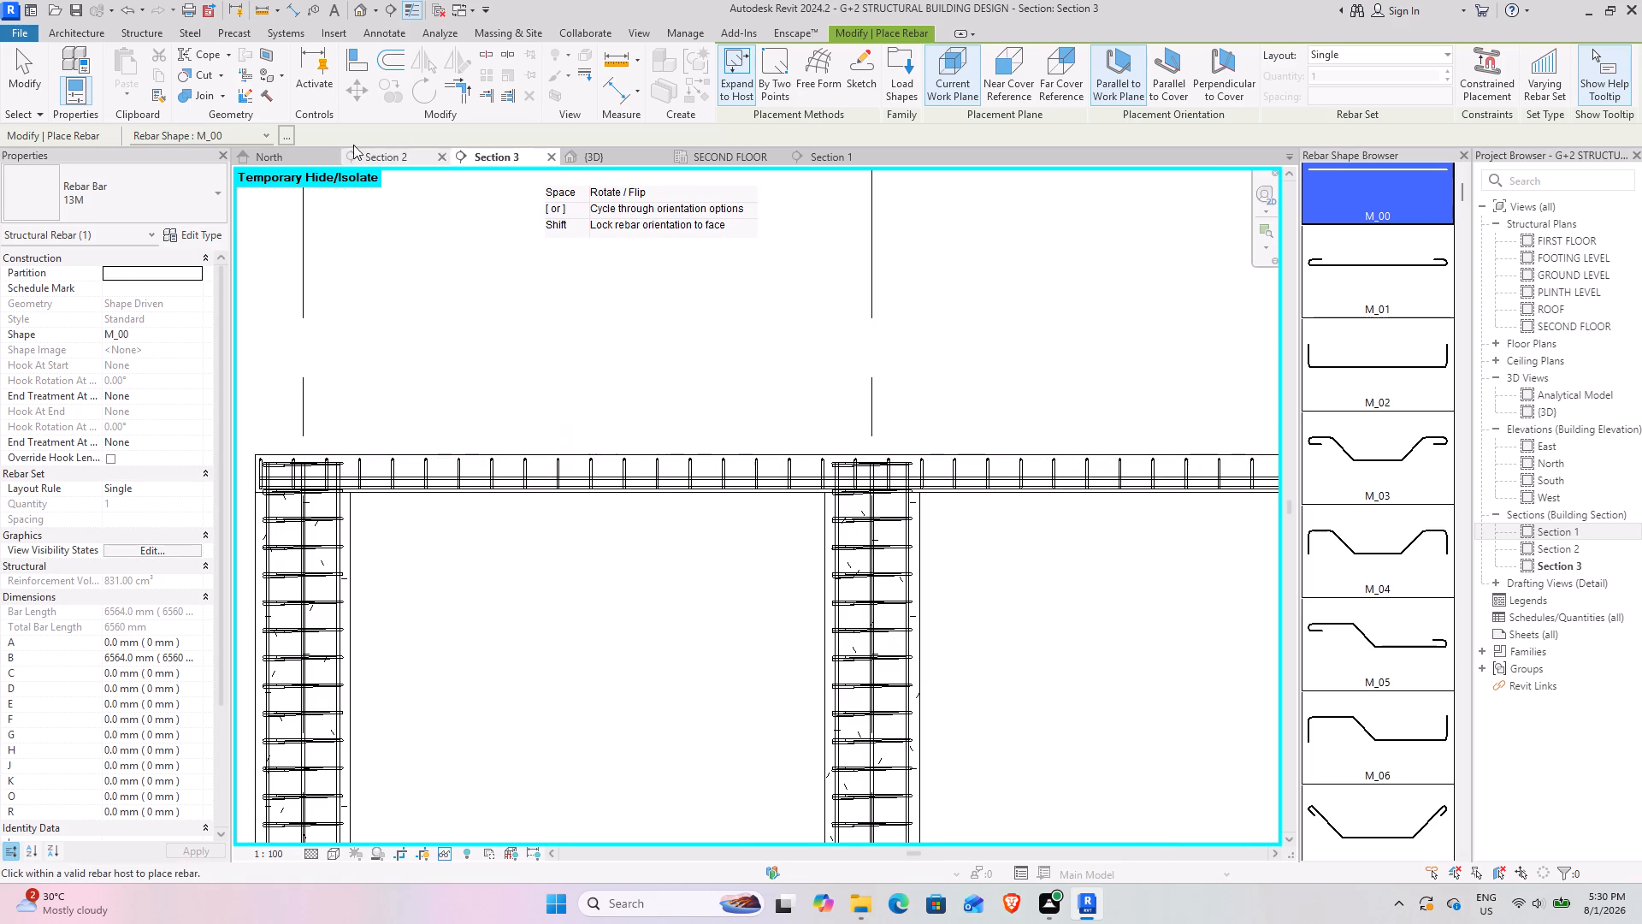
Place a straight 13M bar of shape M_00 perpendicular to cover at the slab's bottom cover.
{"action": "left_click", "coordinate": [1198, 66]}
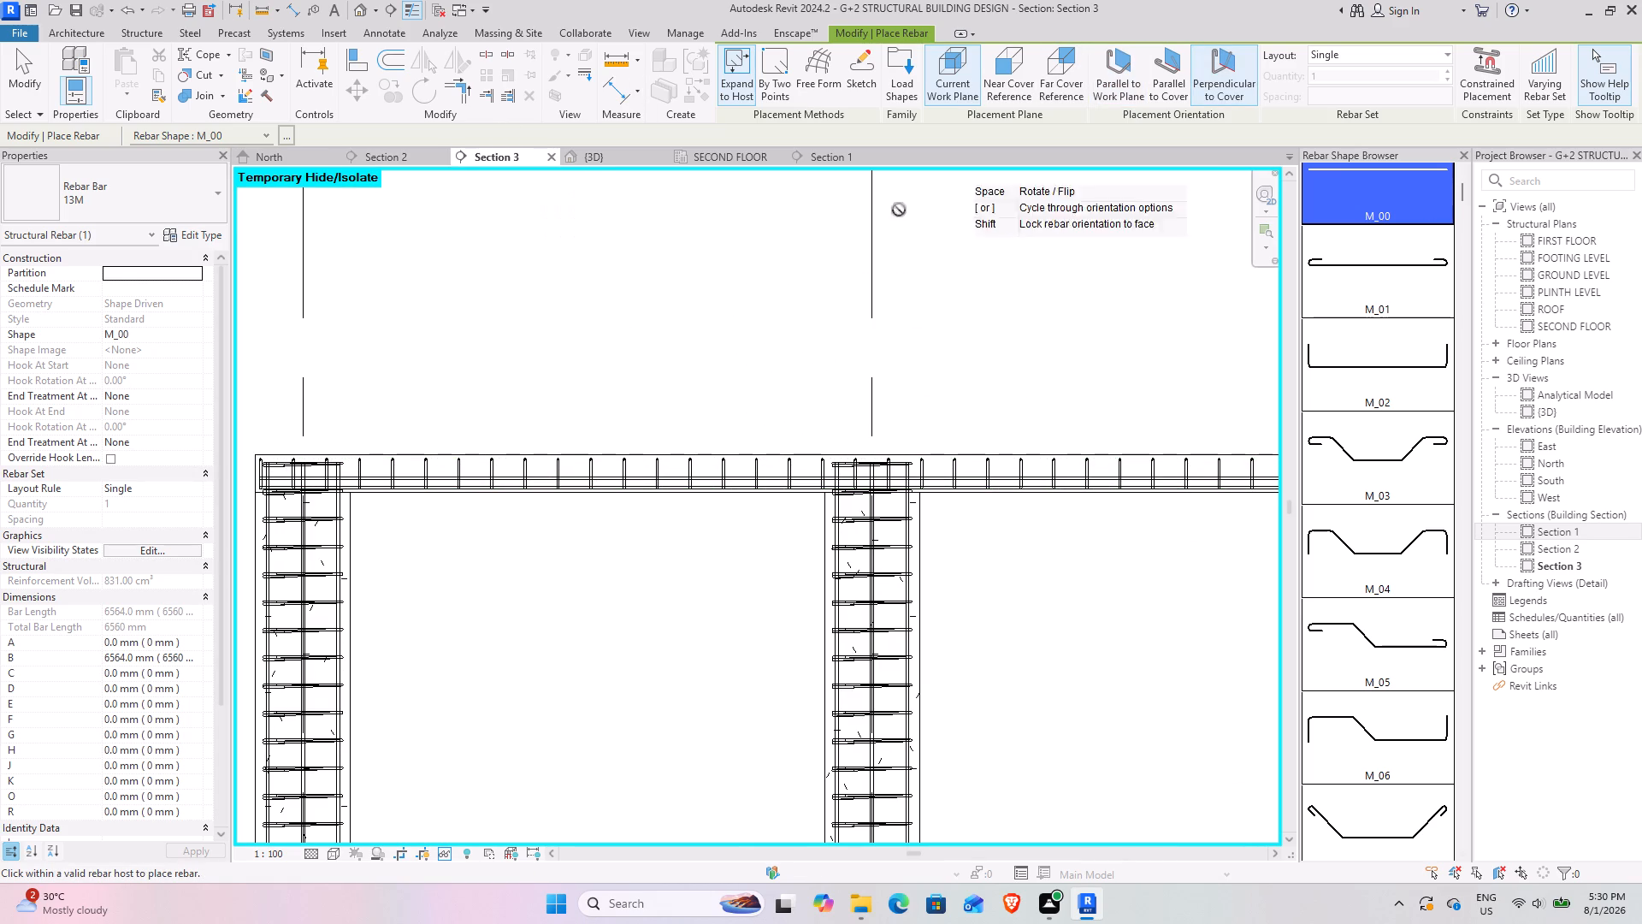
{"action": "scroll", "coordinate": [703, 489], "scroll_direction": "up", "scroll_amount": 9}
{"action": "left_click", "coordinate": [703, 489]}
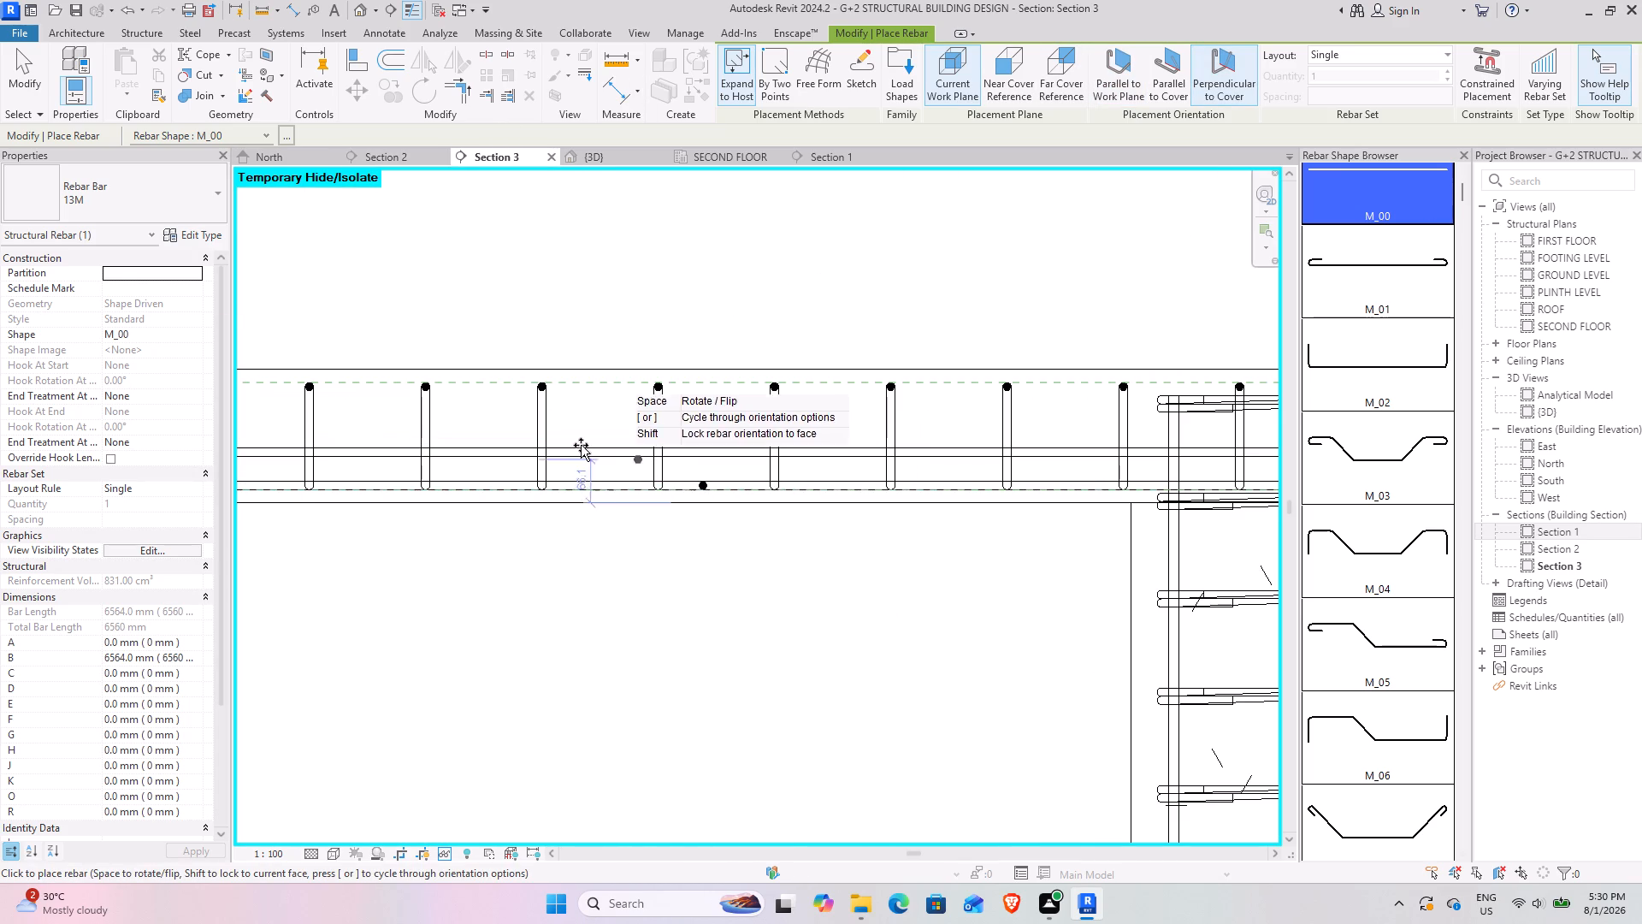
{"action": "left_click", "coordinate": [21, 61]}
Distribute the perpendicular bottom bar across the slab with a Maximum Spacing layout at 180 mm.
{"action": "left_click", "coordinate": [700, 488]}
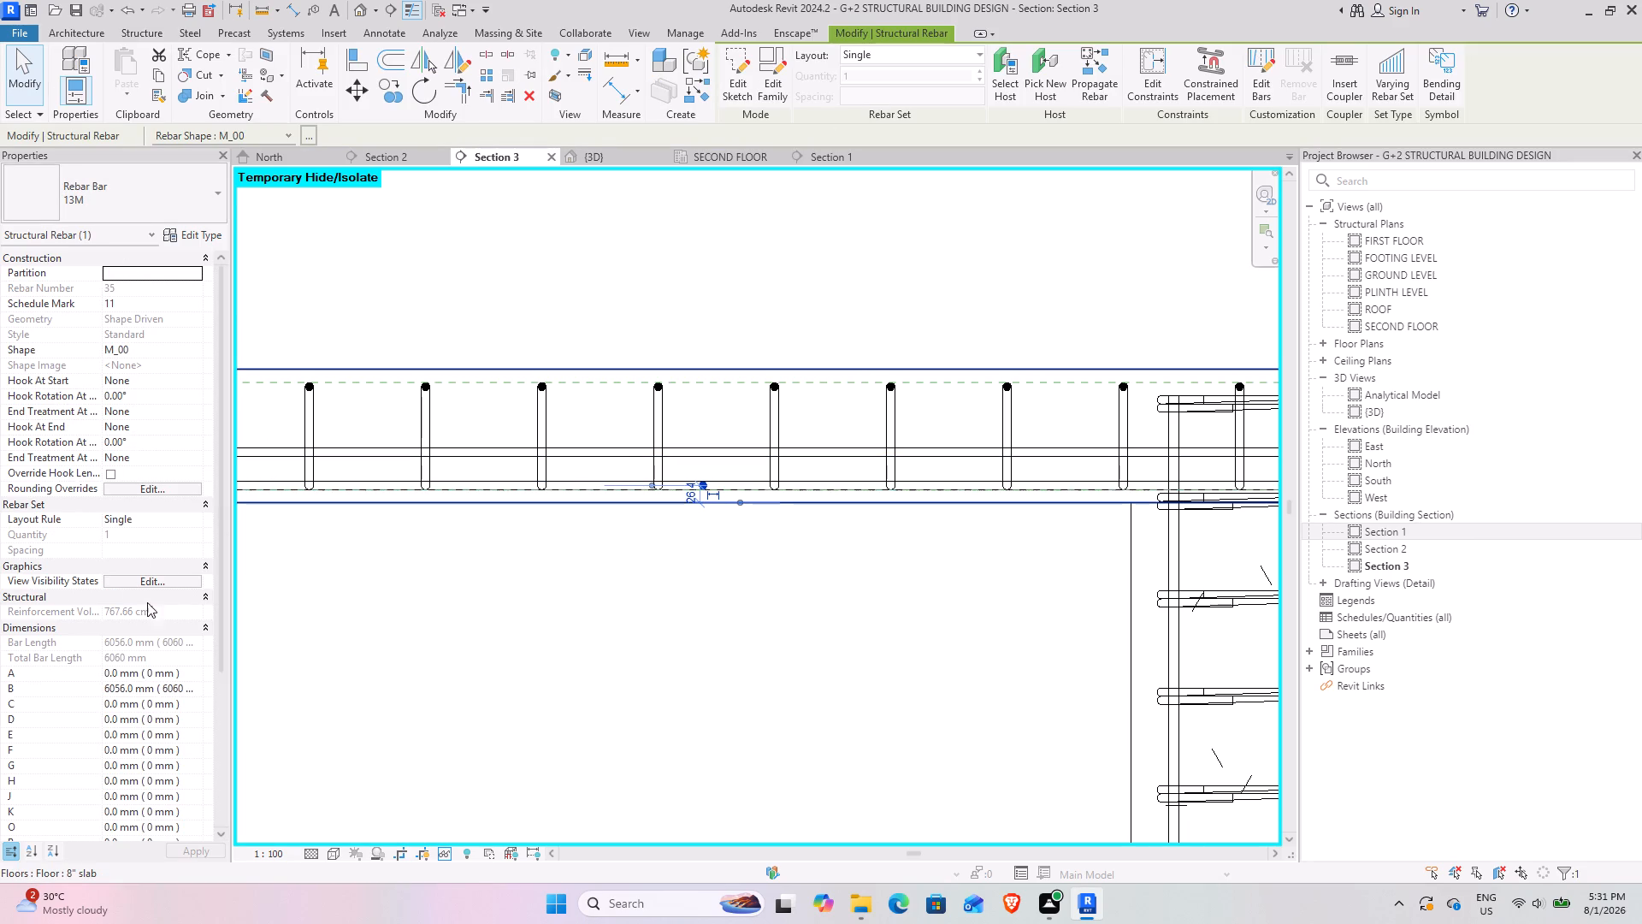
{"action": "left_click", "coordinate": [169, 519]}
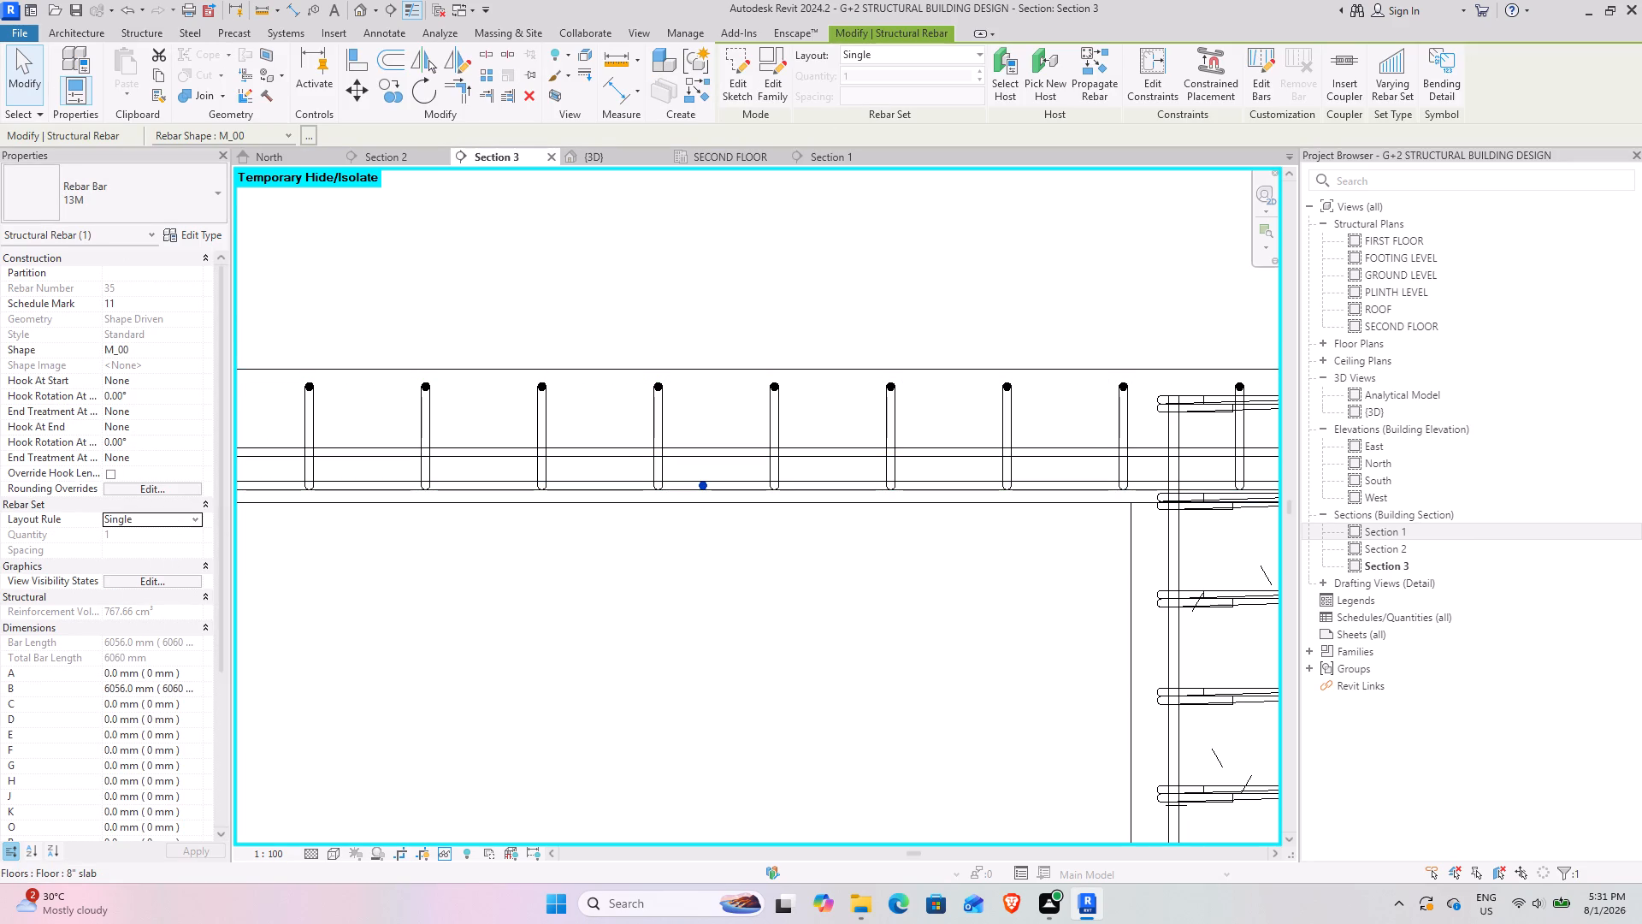
{"action": "left_click", "coordinate": [197, 516]}
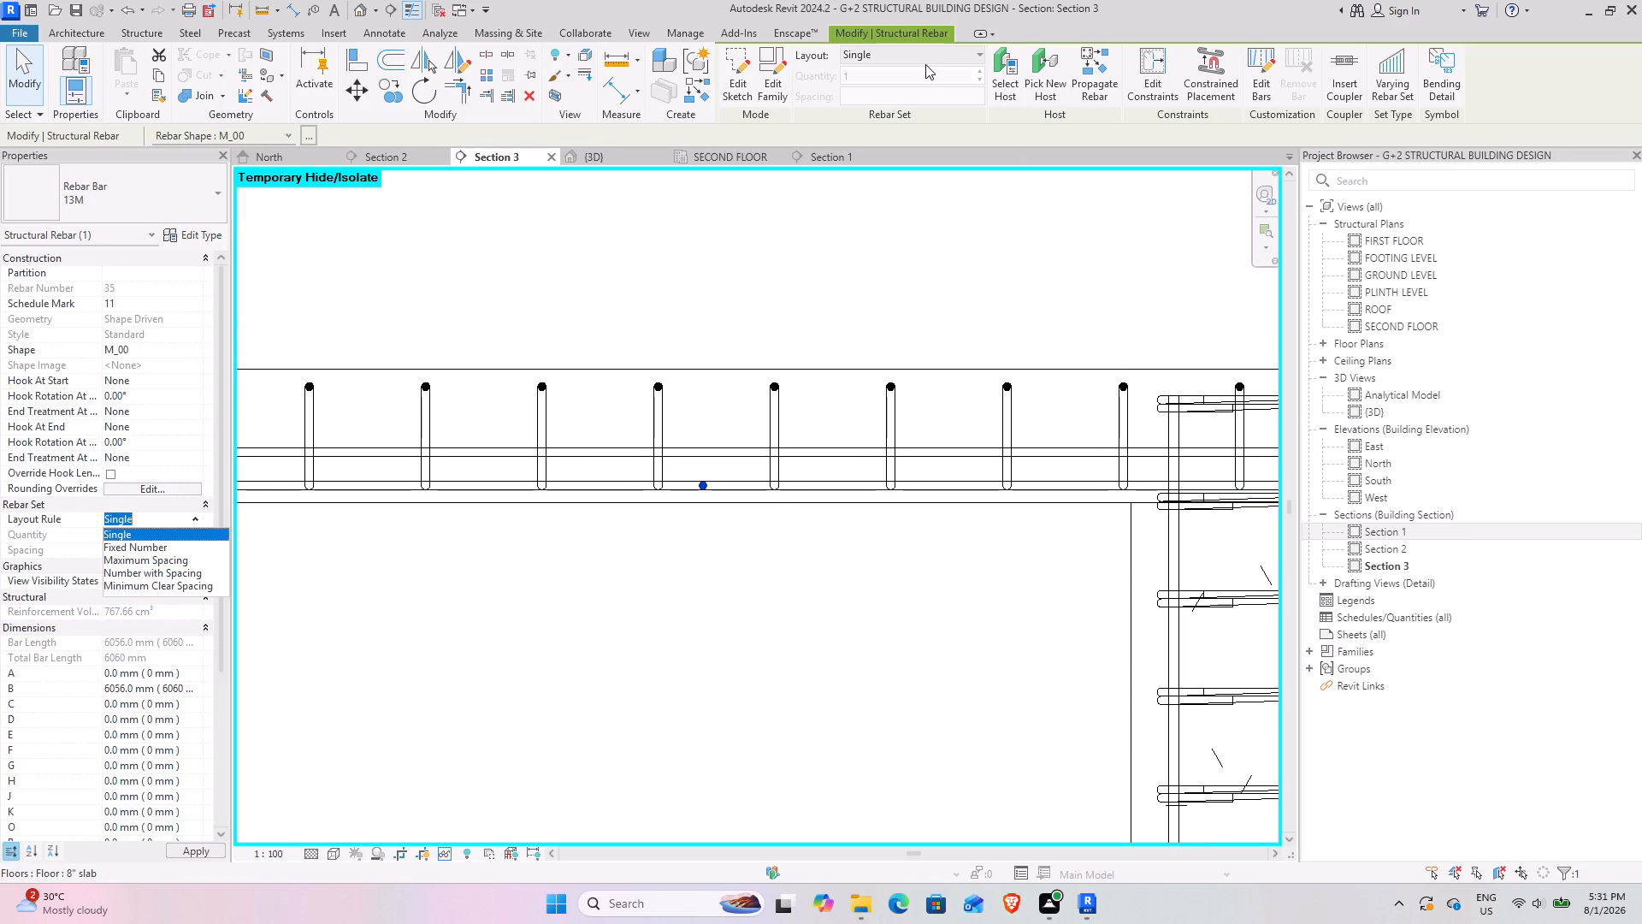
{"action": "left_click", "coordinate": [927, 55]}
{"action": "left_click", "coordinate": [938, 56]}
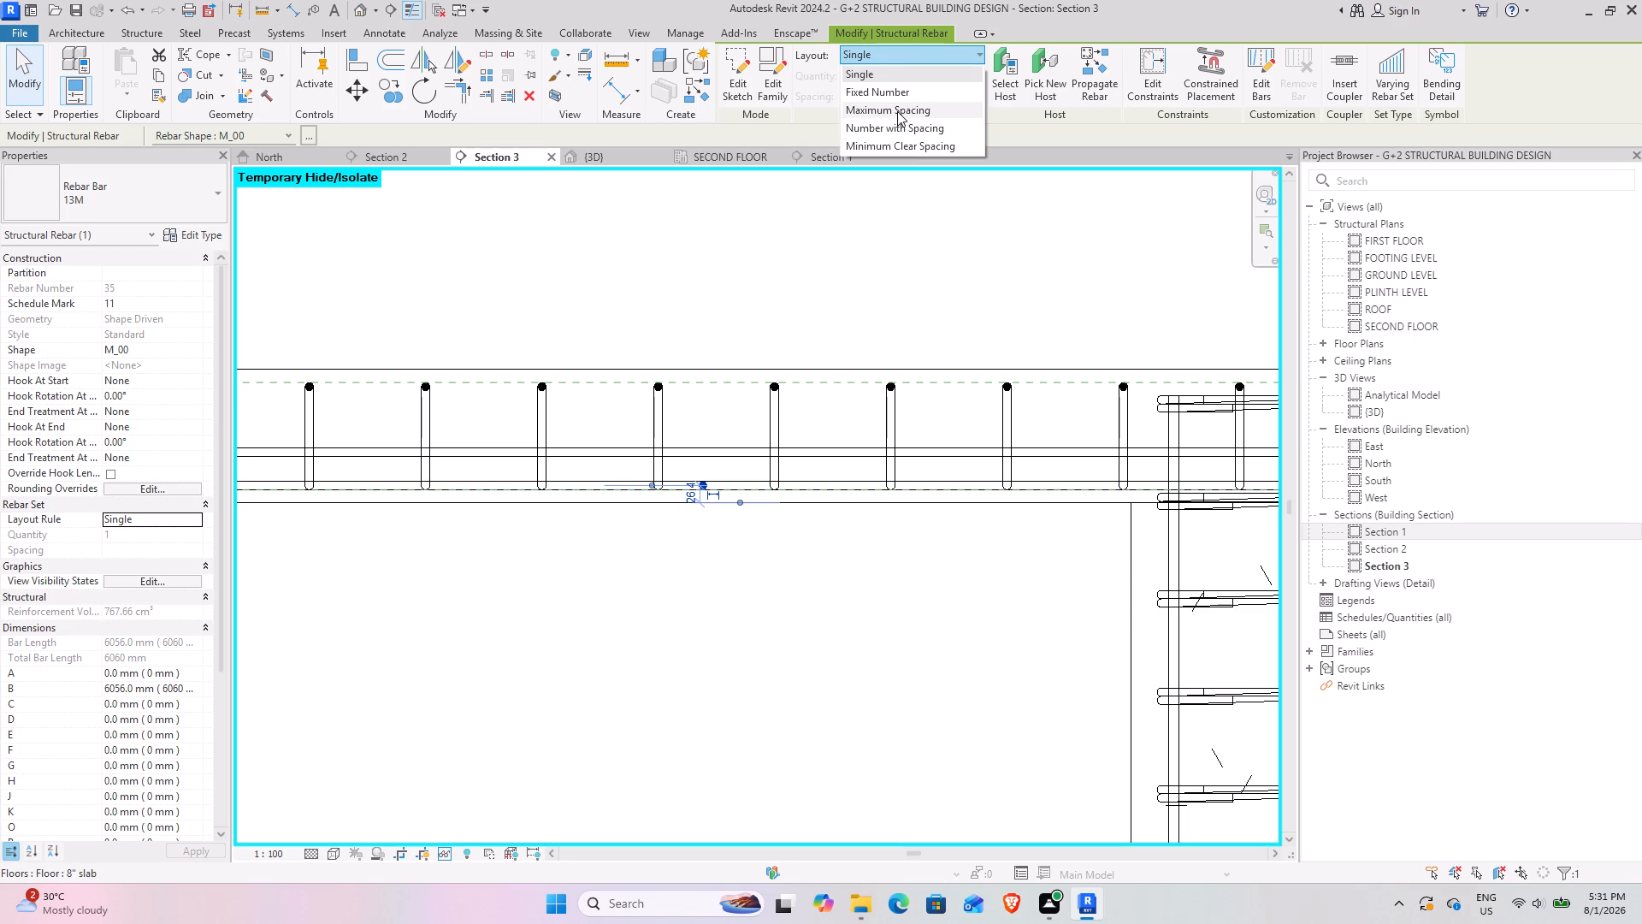
{"action": "left_click", "coordinate": [897, 111]}
{"action": "left_click", "coordinate": [897, 106]}
{"action": "left_click", "coordinate": [902, 102]}
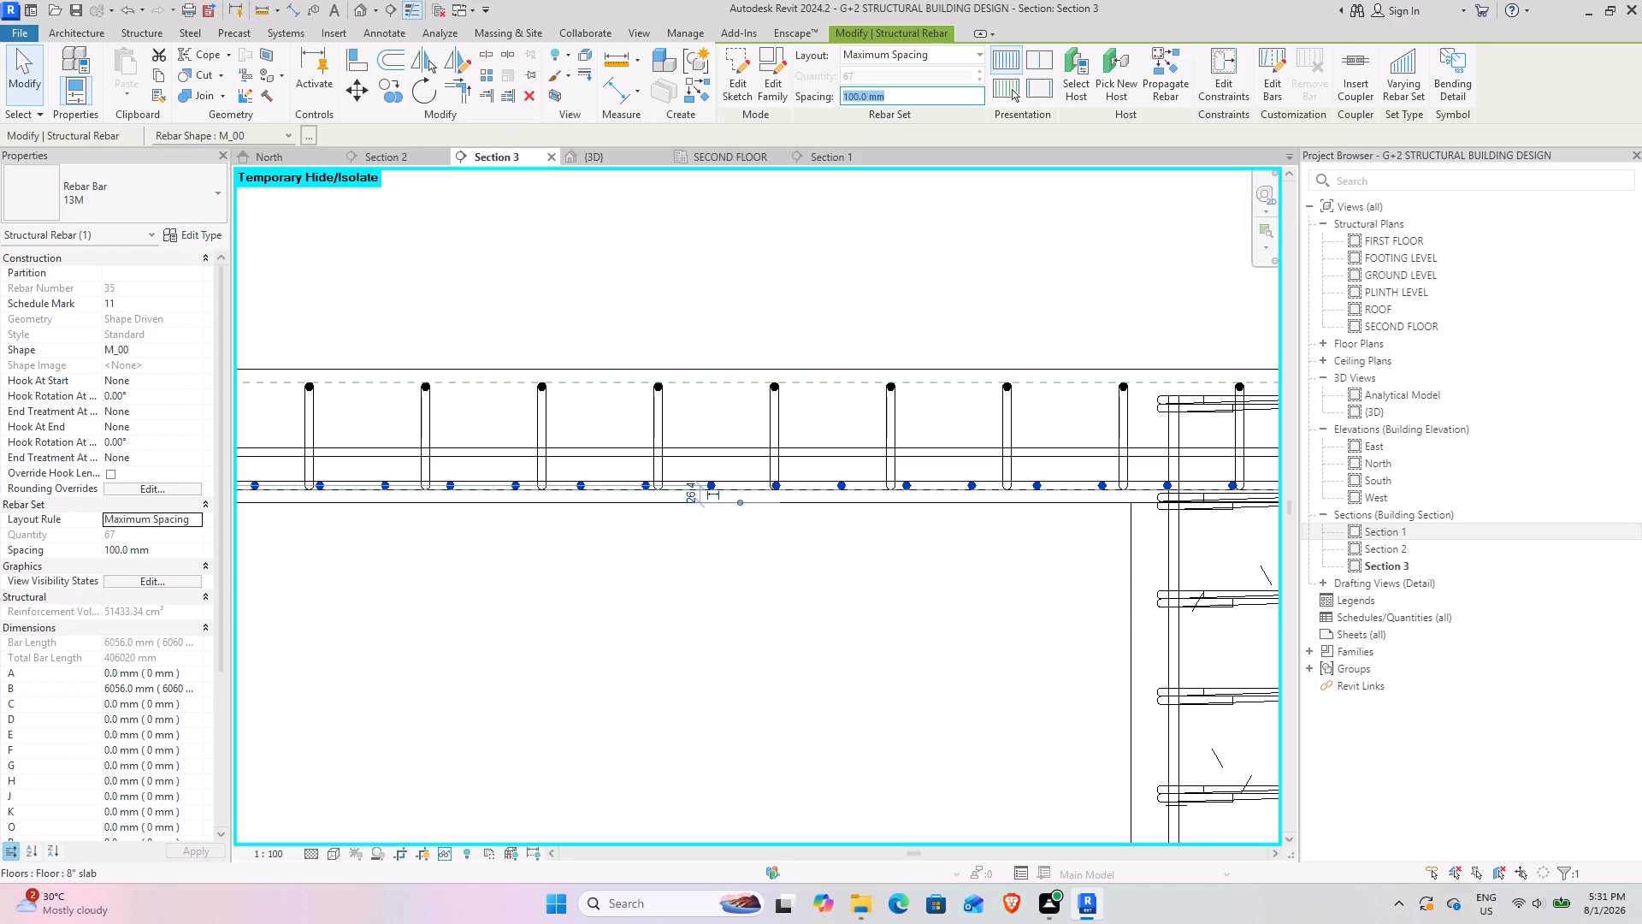
{"action": "type", "text": "180"}
{"action": "key", "text": "Return"}
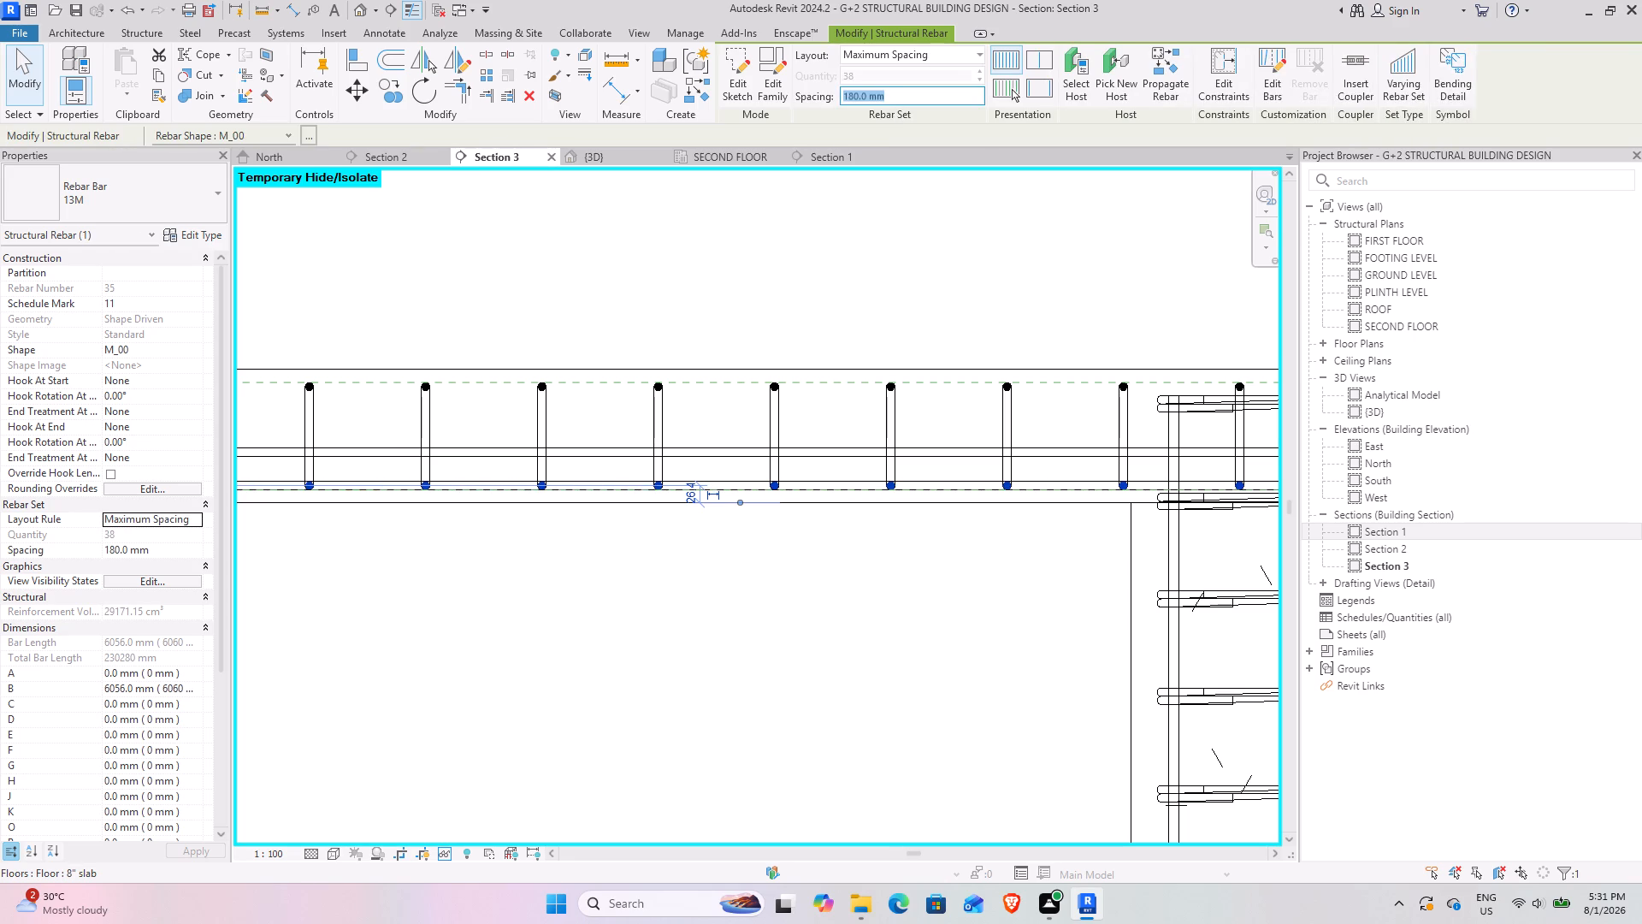
Set the bottom bar set to show unobscured in the {3D} view.
{"action": "left_click", "coordinate": [157, 578]}
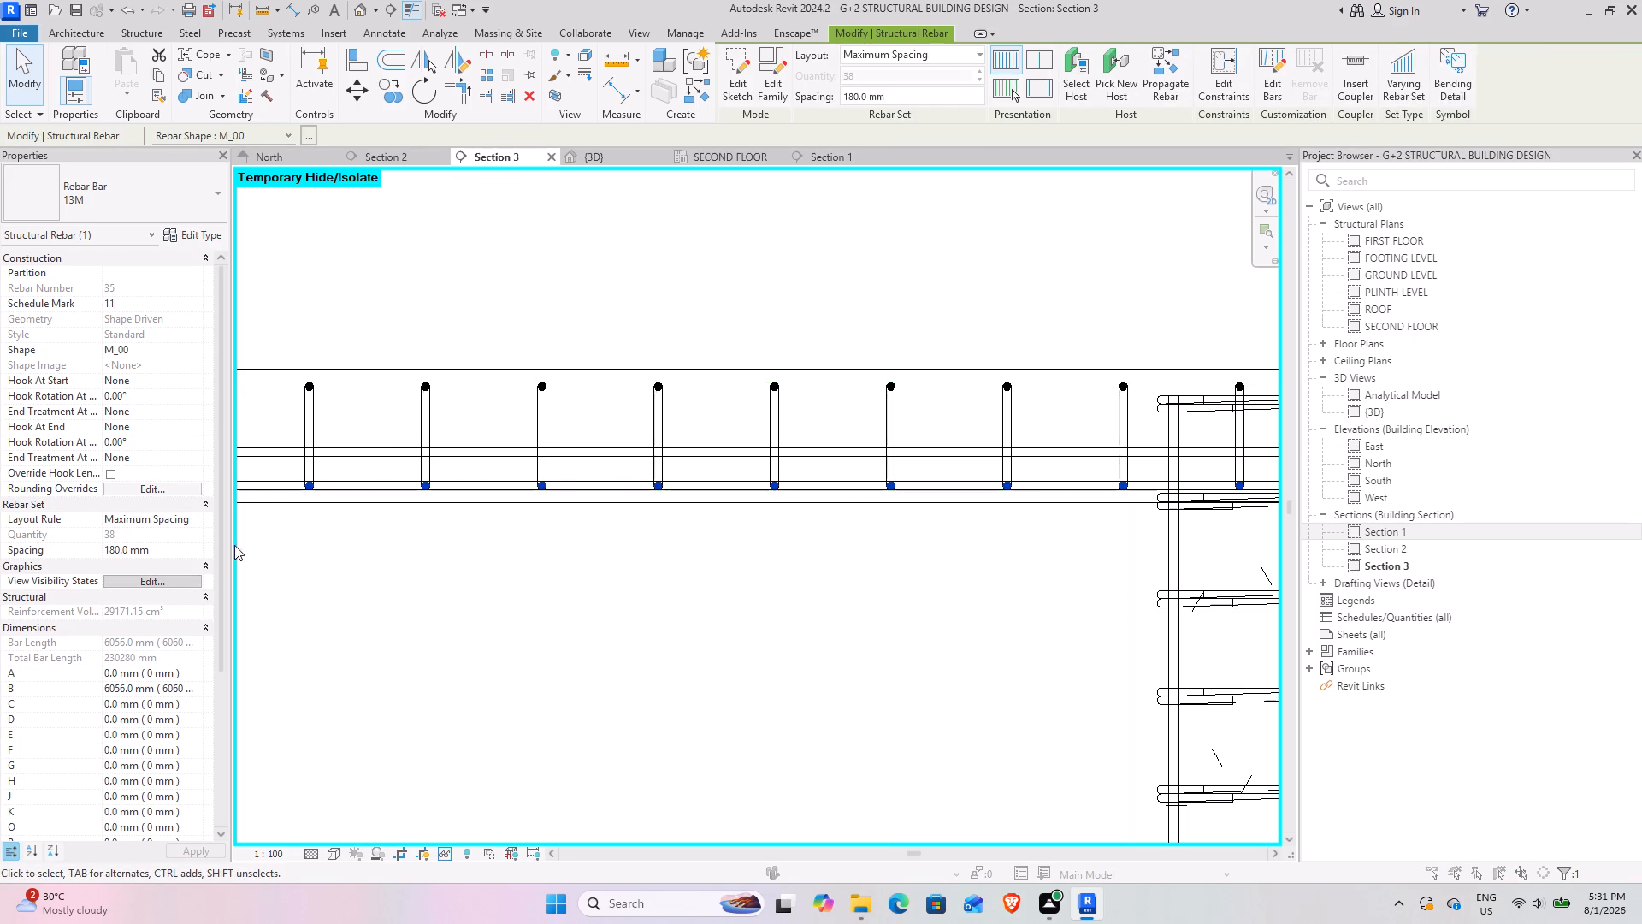
{"action": "left_click", "coordinate": [953, 406]}
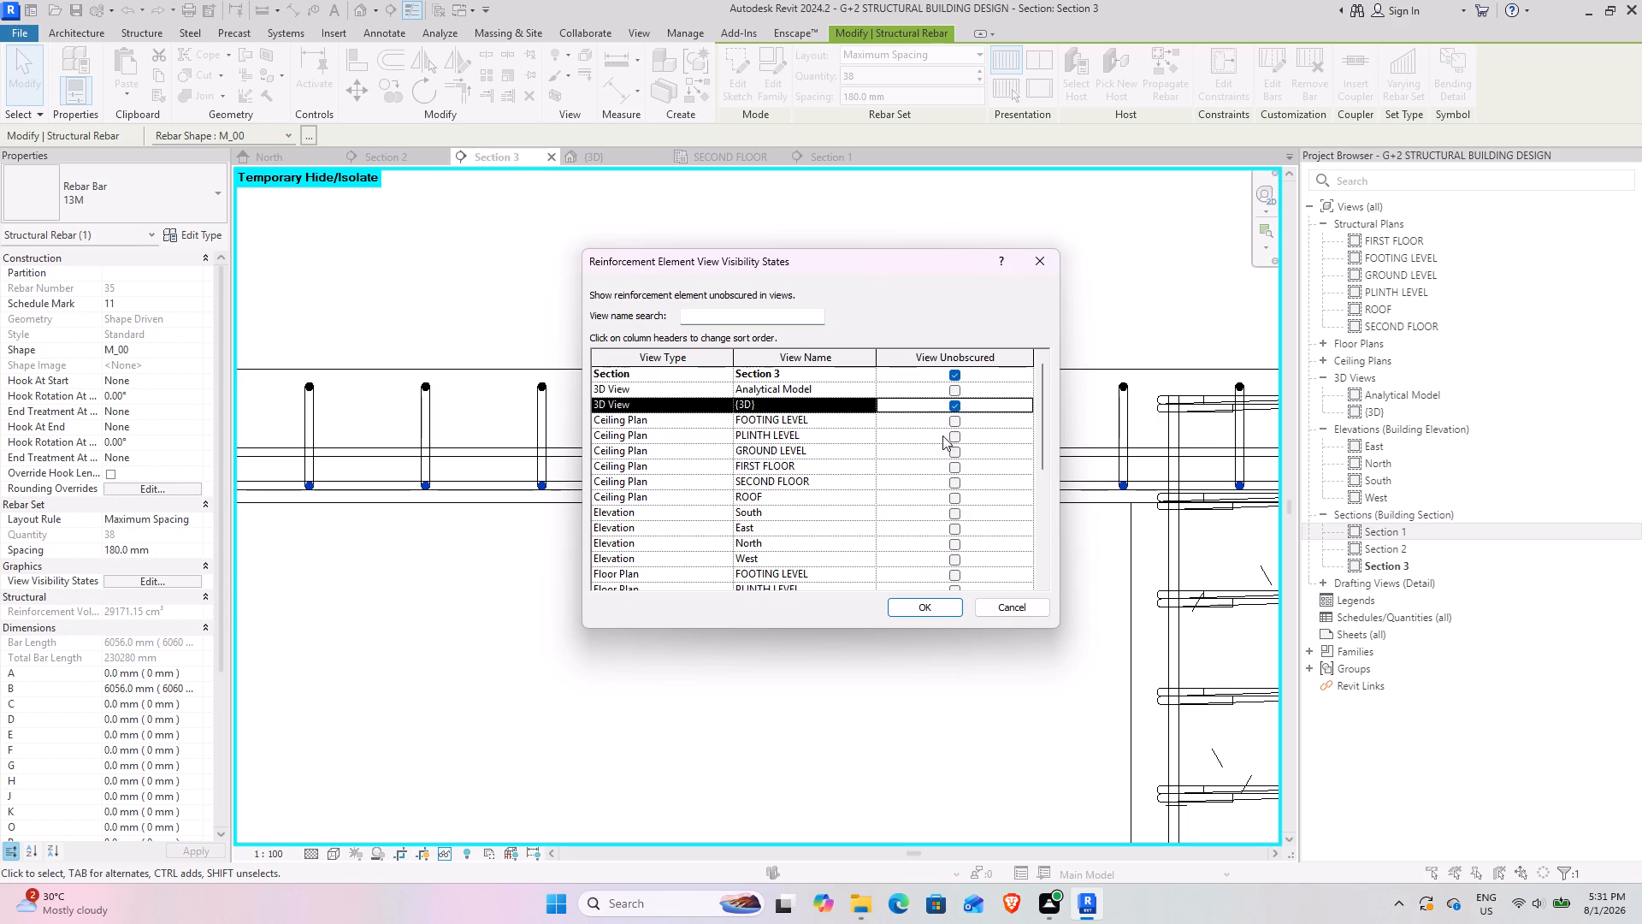
{"action": "left_click", "coordinate": [935, 602]}
Edit the lengthwise bar's sketch, drawing a 1700 mm line along the top cover from the slab's left end.
{"action": "left_click", "coordinate": [858, 447]}
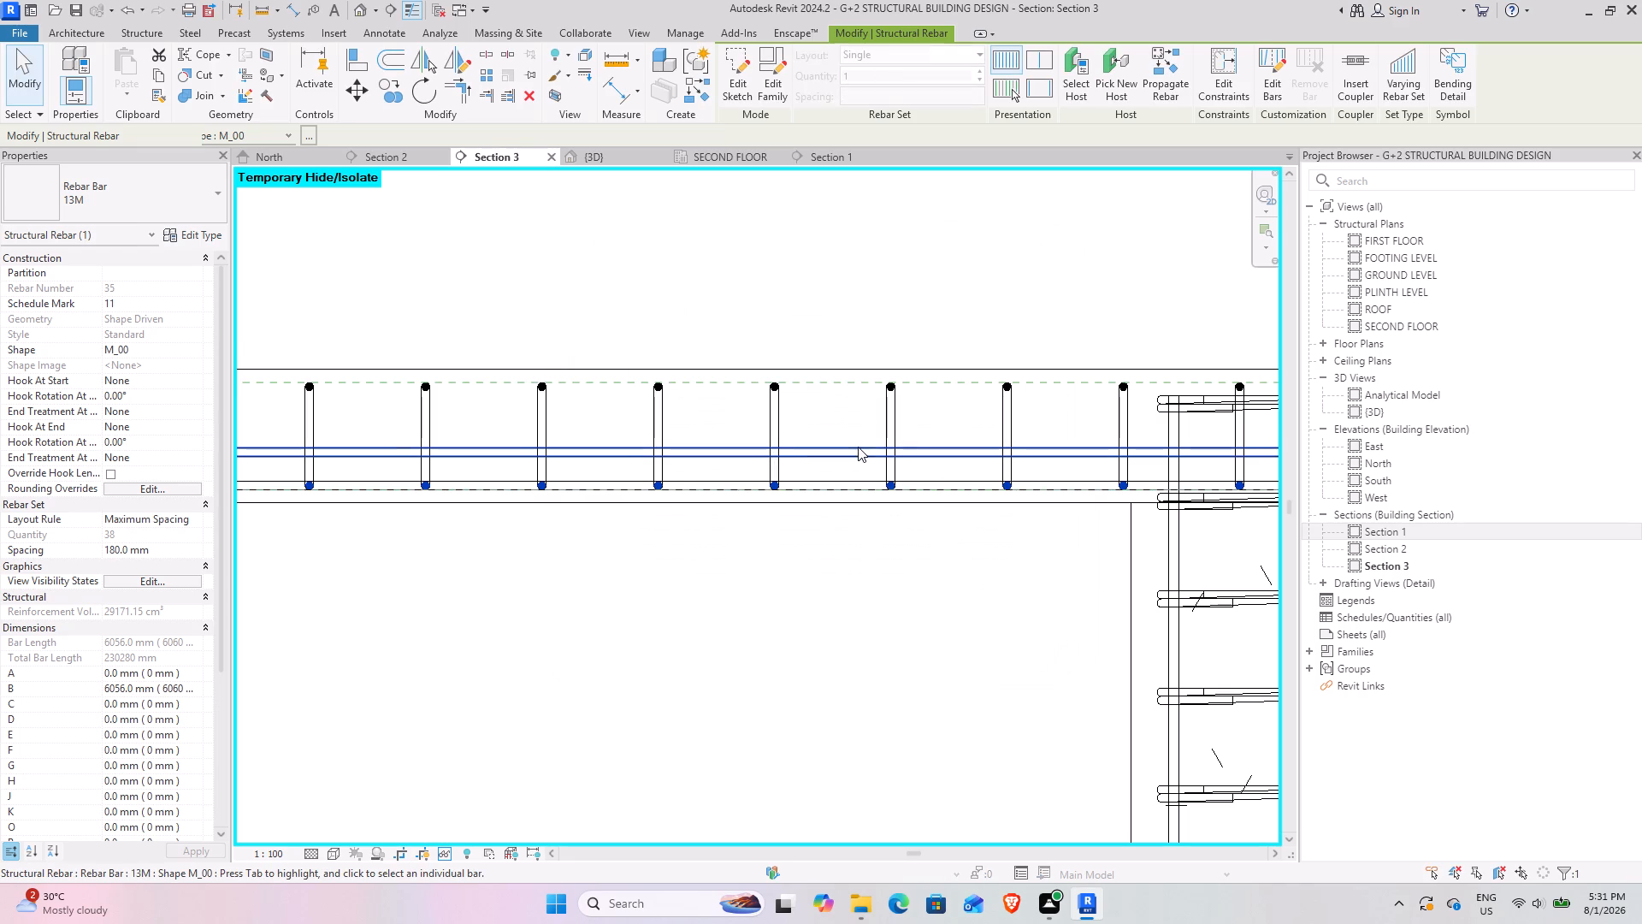
{"action": "left_click", "coordinate": [730, 67]}
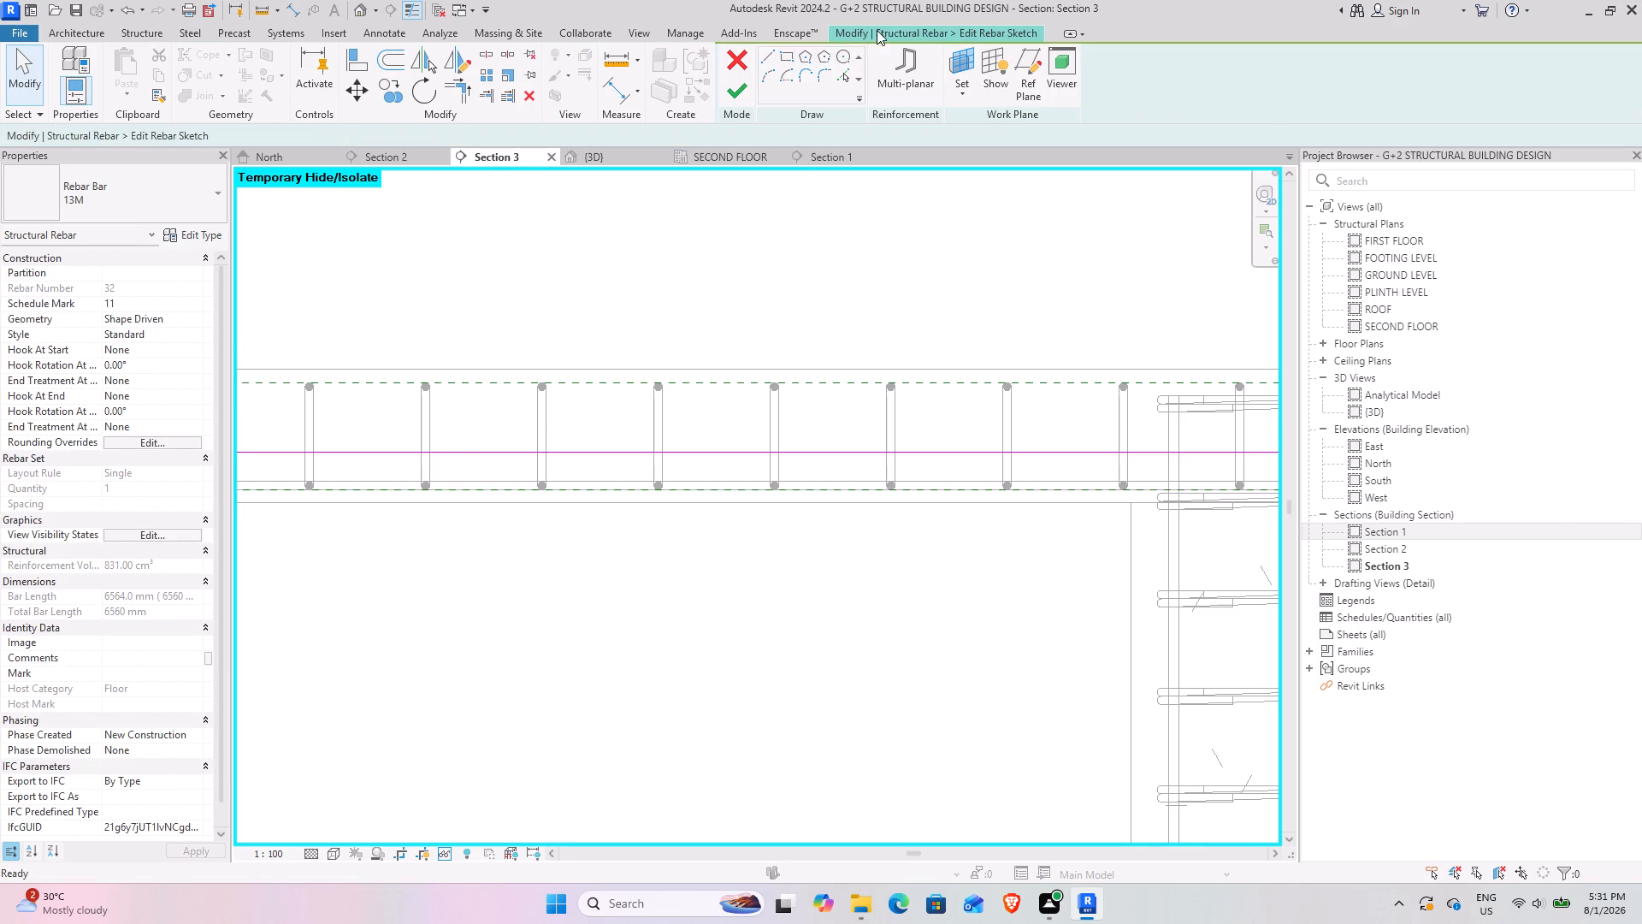
{"action": "left_click", "coordinate": [765, 51]}
{"action": "scroll", "coordinate": [674, 432], "scroll_direction": "down", "scroll_amount": 5}
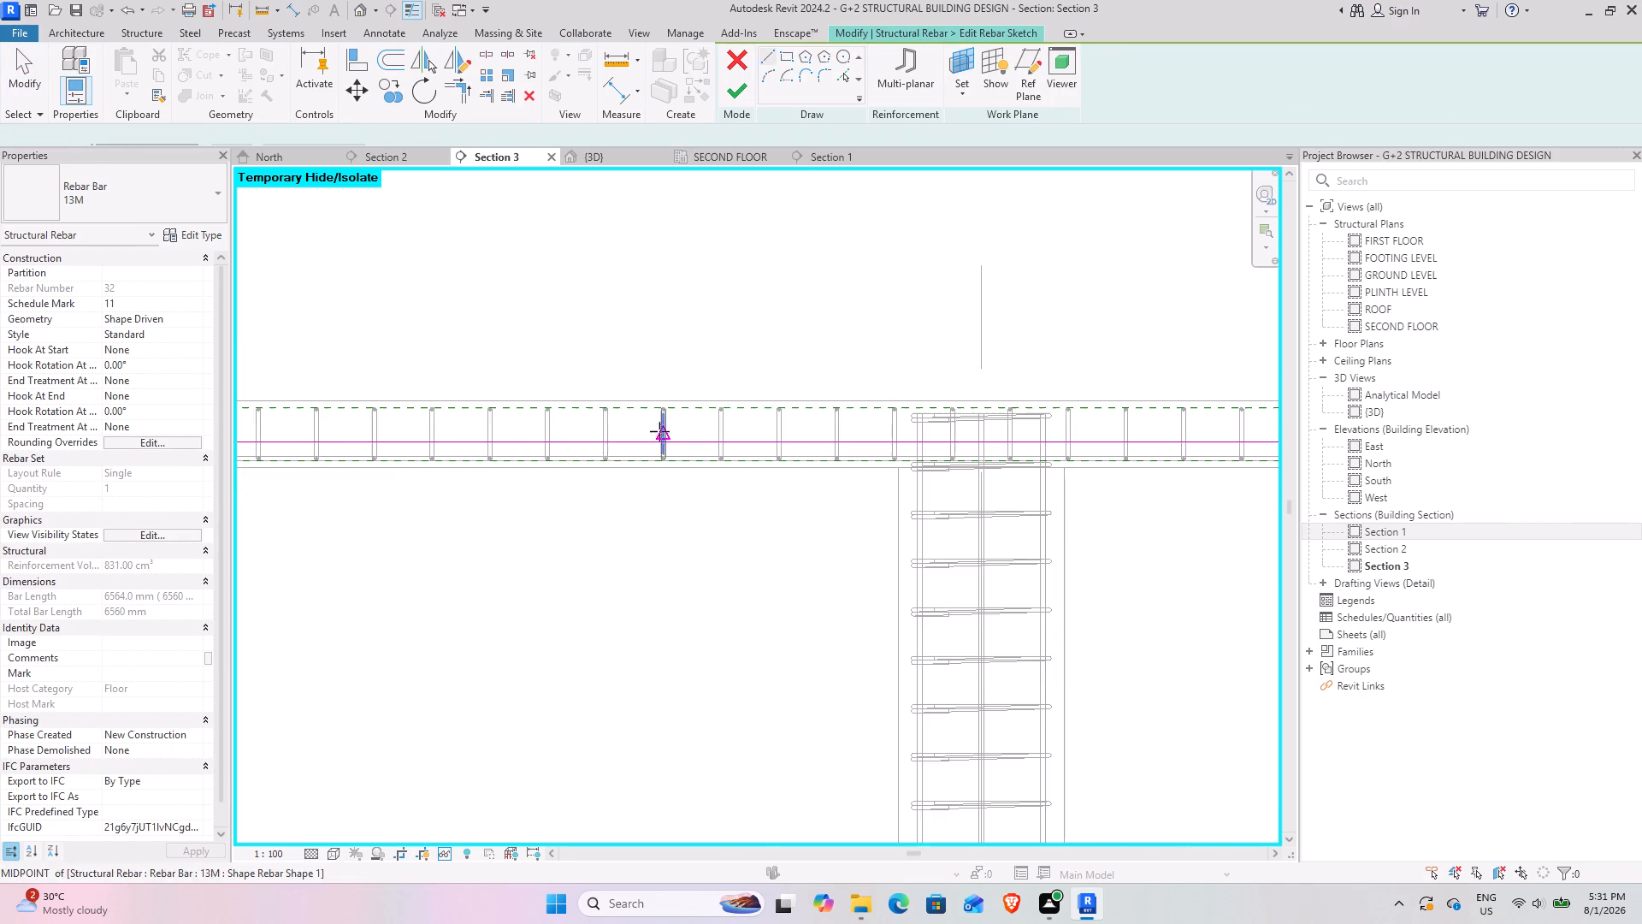
{"action": "middle_click_drag", "start_coordinate": [510, 432], "coordinate": [1007, 417]}
{"action": "scroll", "coordinate": [428, 377], "scroll_direction": "up", "scroll_amount": 3}
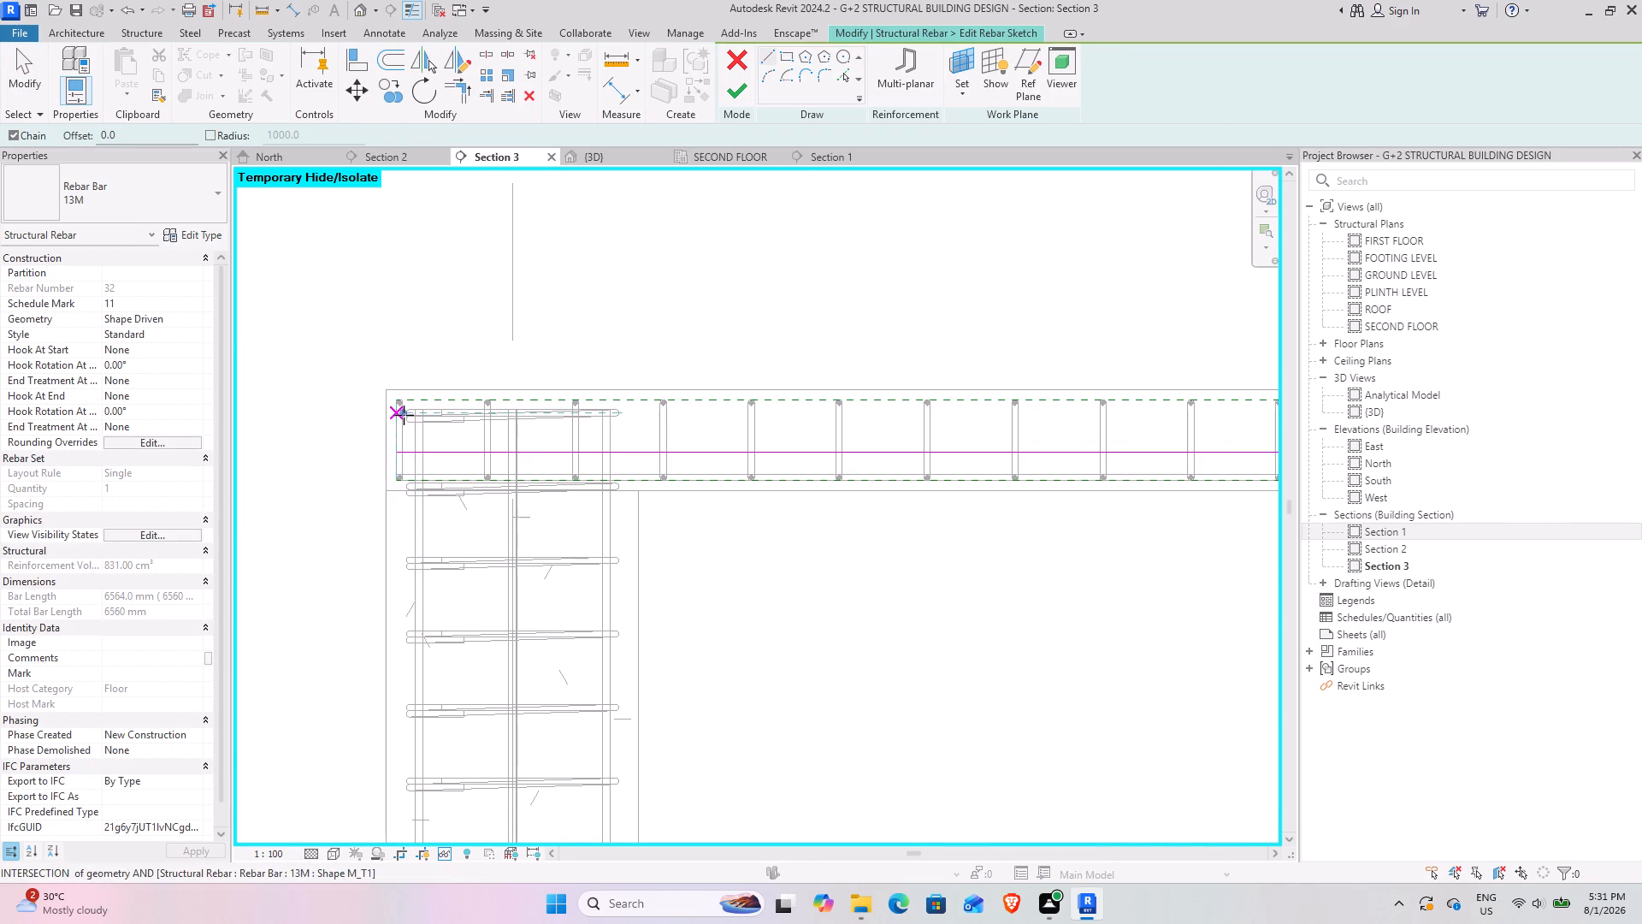
{"action": "left_click", "coordinate": [399, 405]}
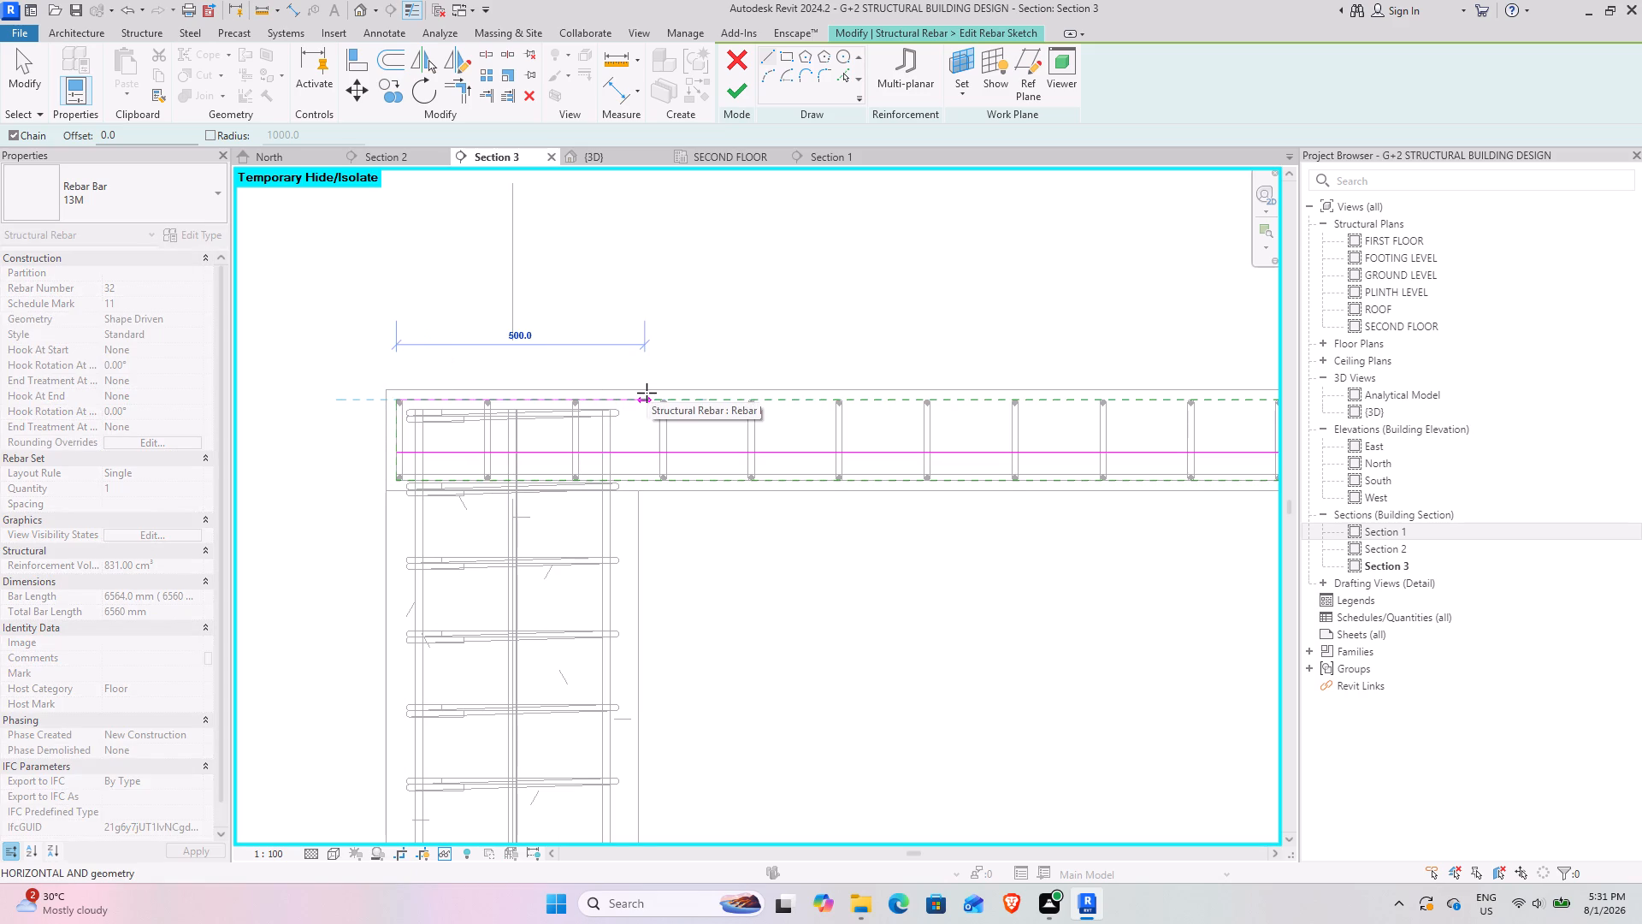
{"action": "type", "text": "1700"}
{"action": "key", "text": "Return"}
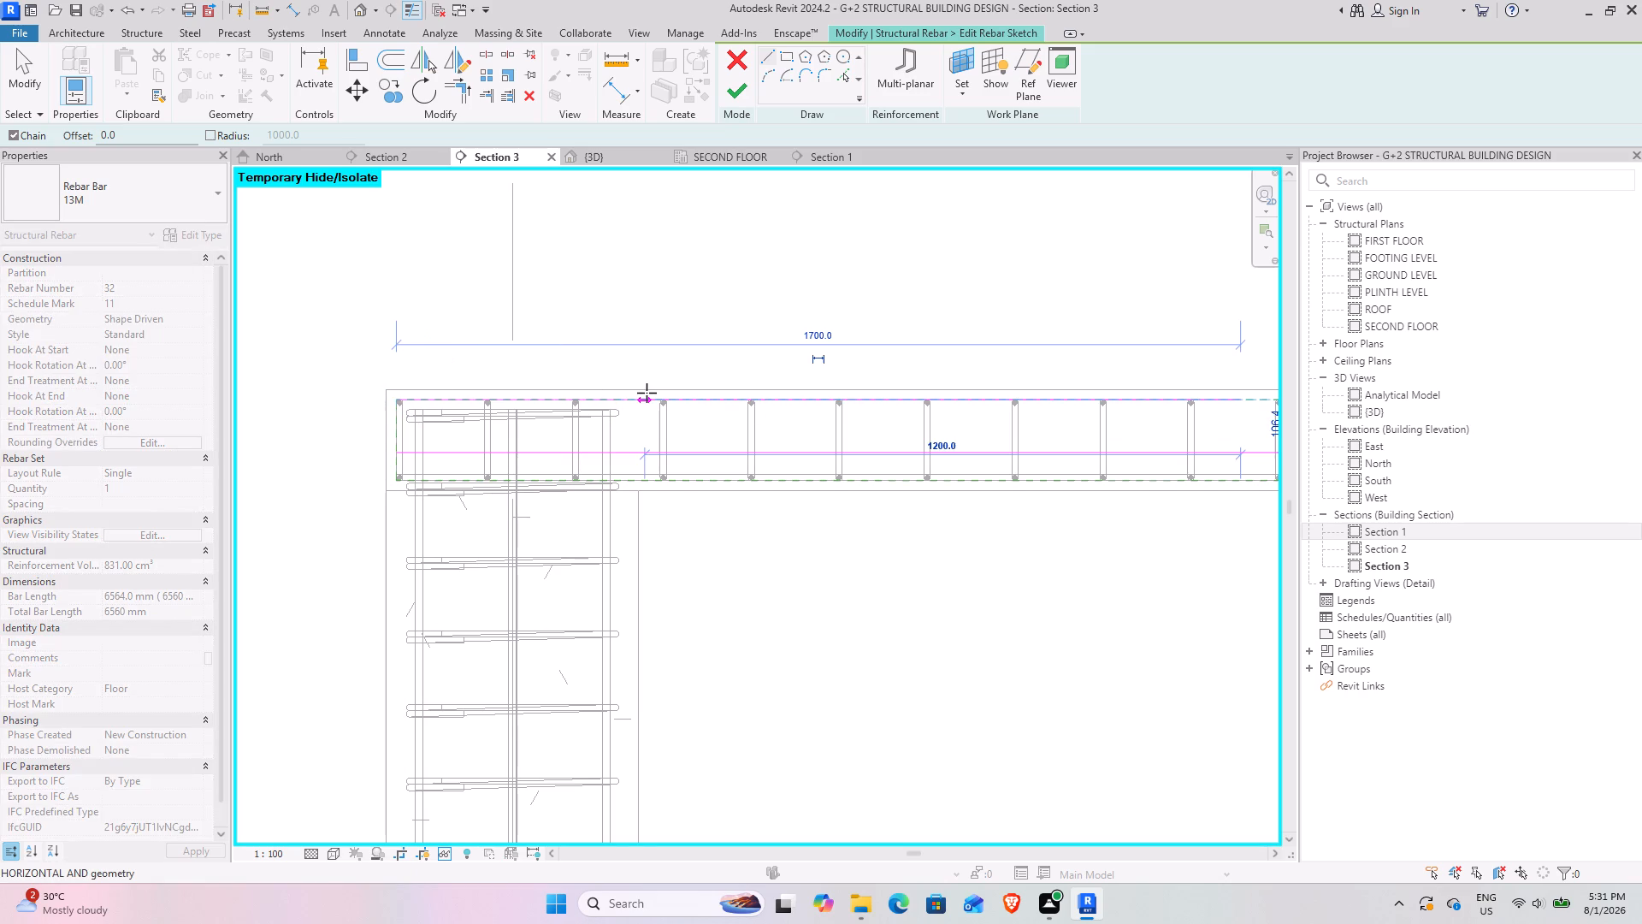
Draw a downward 45° segment about 100 mm long from the inner end of the left 1700 mm line.
{"action": "scroll", "coordinate": [647, 393], "scroll_direction": "down", "scroll_amount": 8}
{"action": "middle_click_drag", "start_coordinate": [1052, 459], "coordinate": [907, 459]}
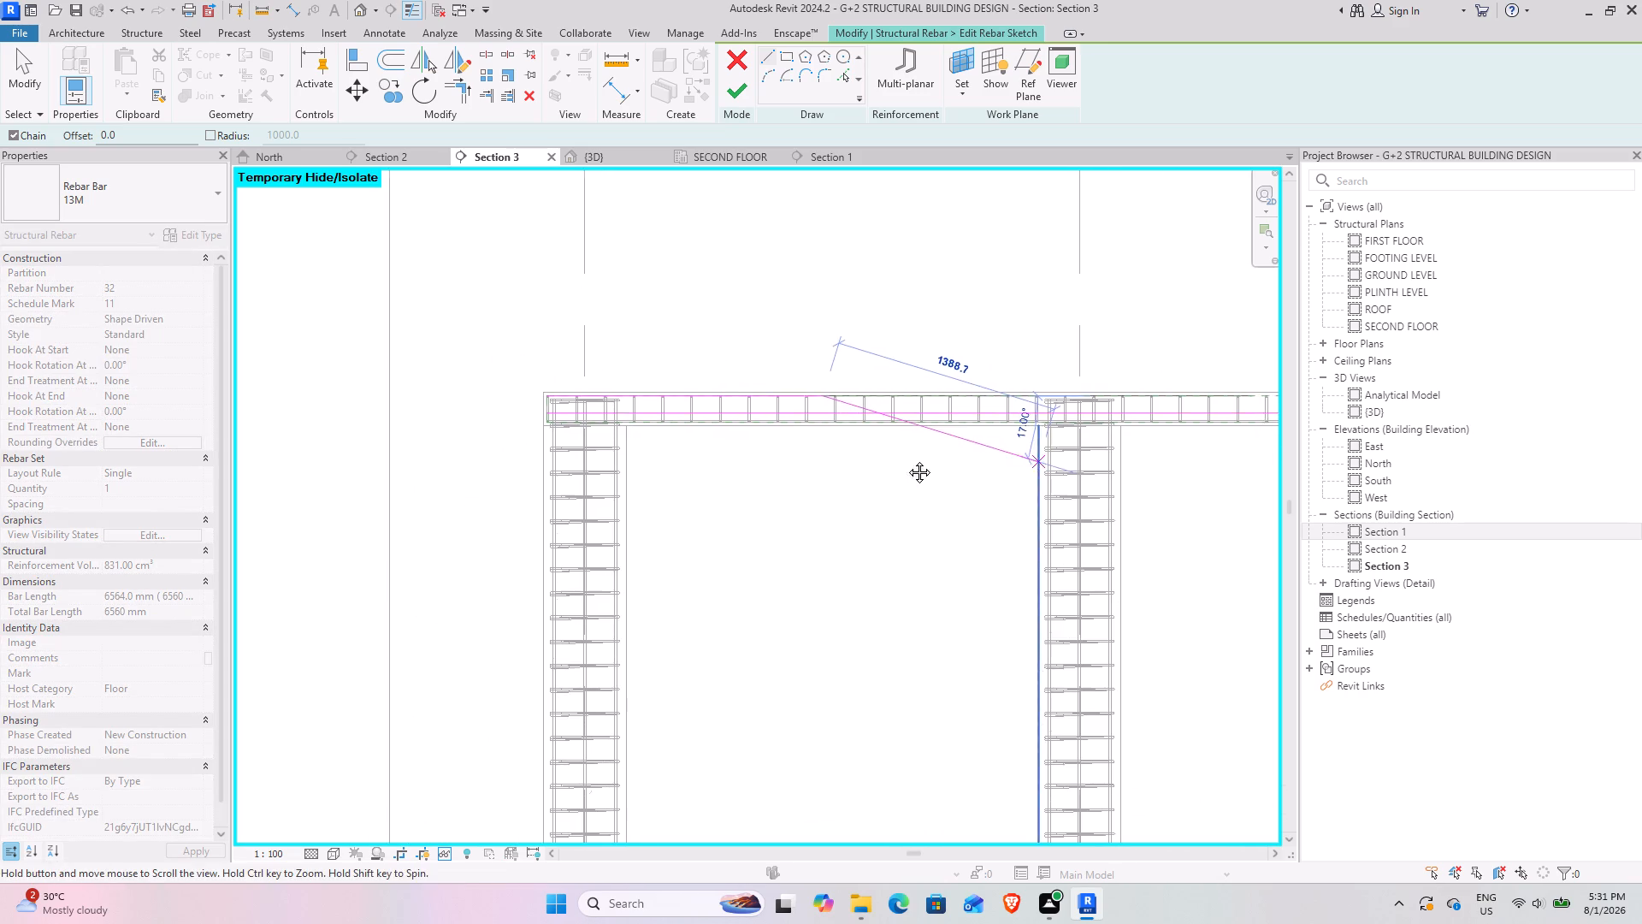
{"action": "middle_click_drag", "start_coordinate": [907, 459], "coordinate": [726, 462]}
{"action": "scroll", "coordinate": [564, 387], "scroll_direction": "up", "scroll_amount": 3}
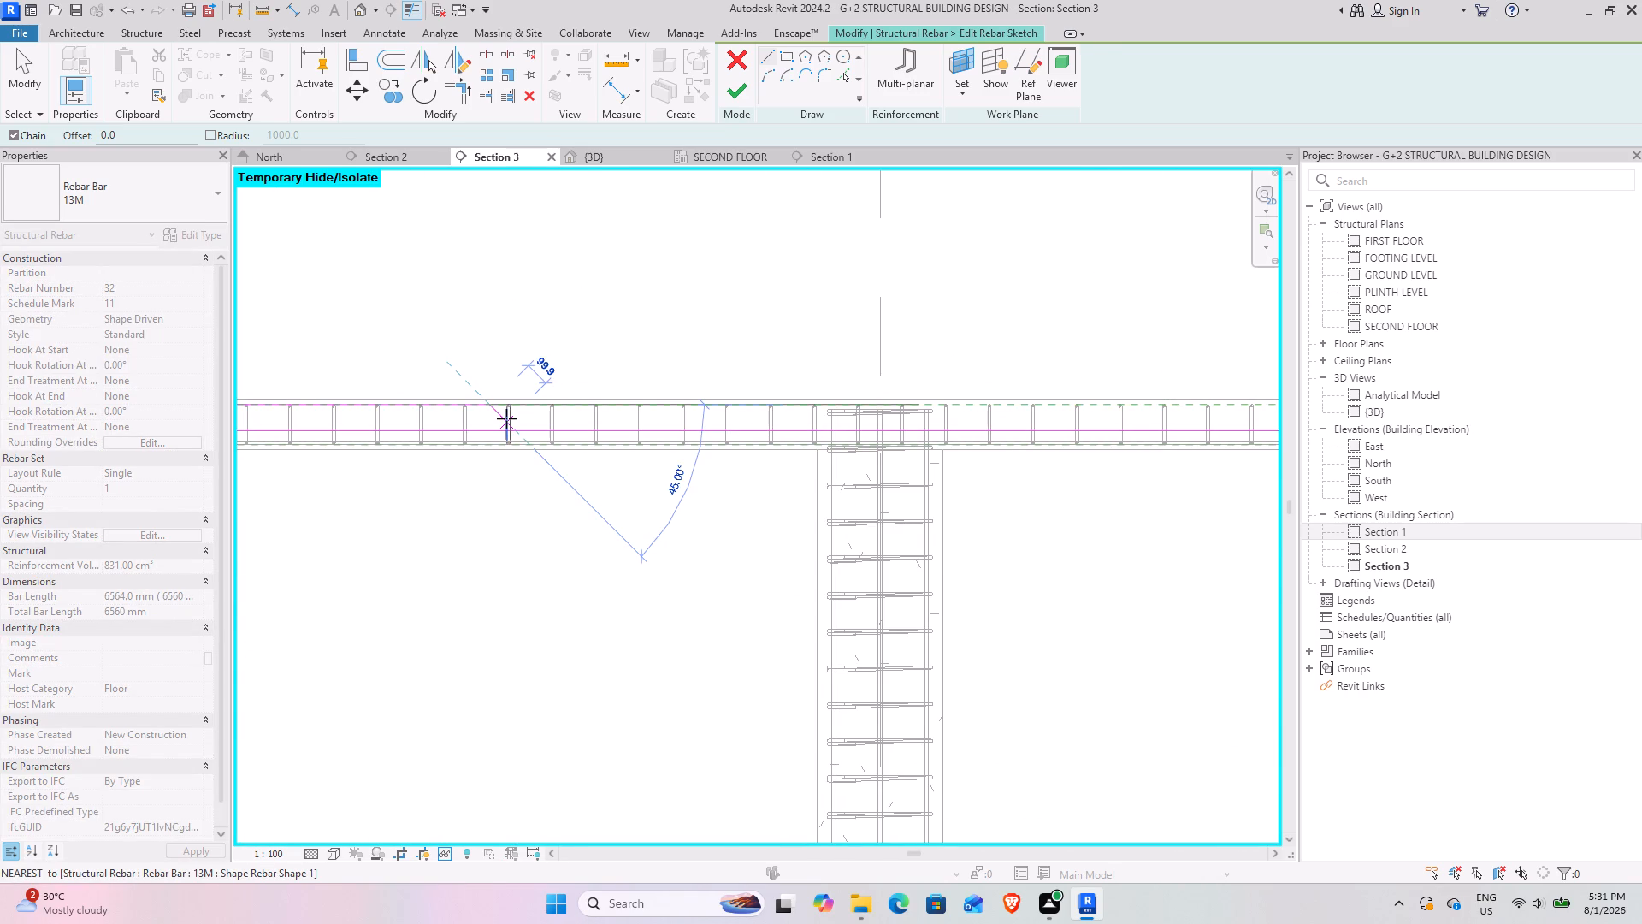
{"action": "left_click", "coordinate": [506, 418]}
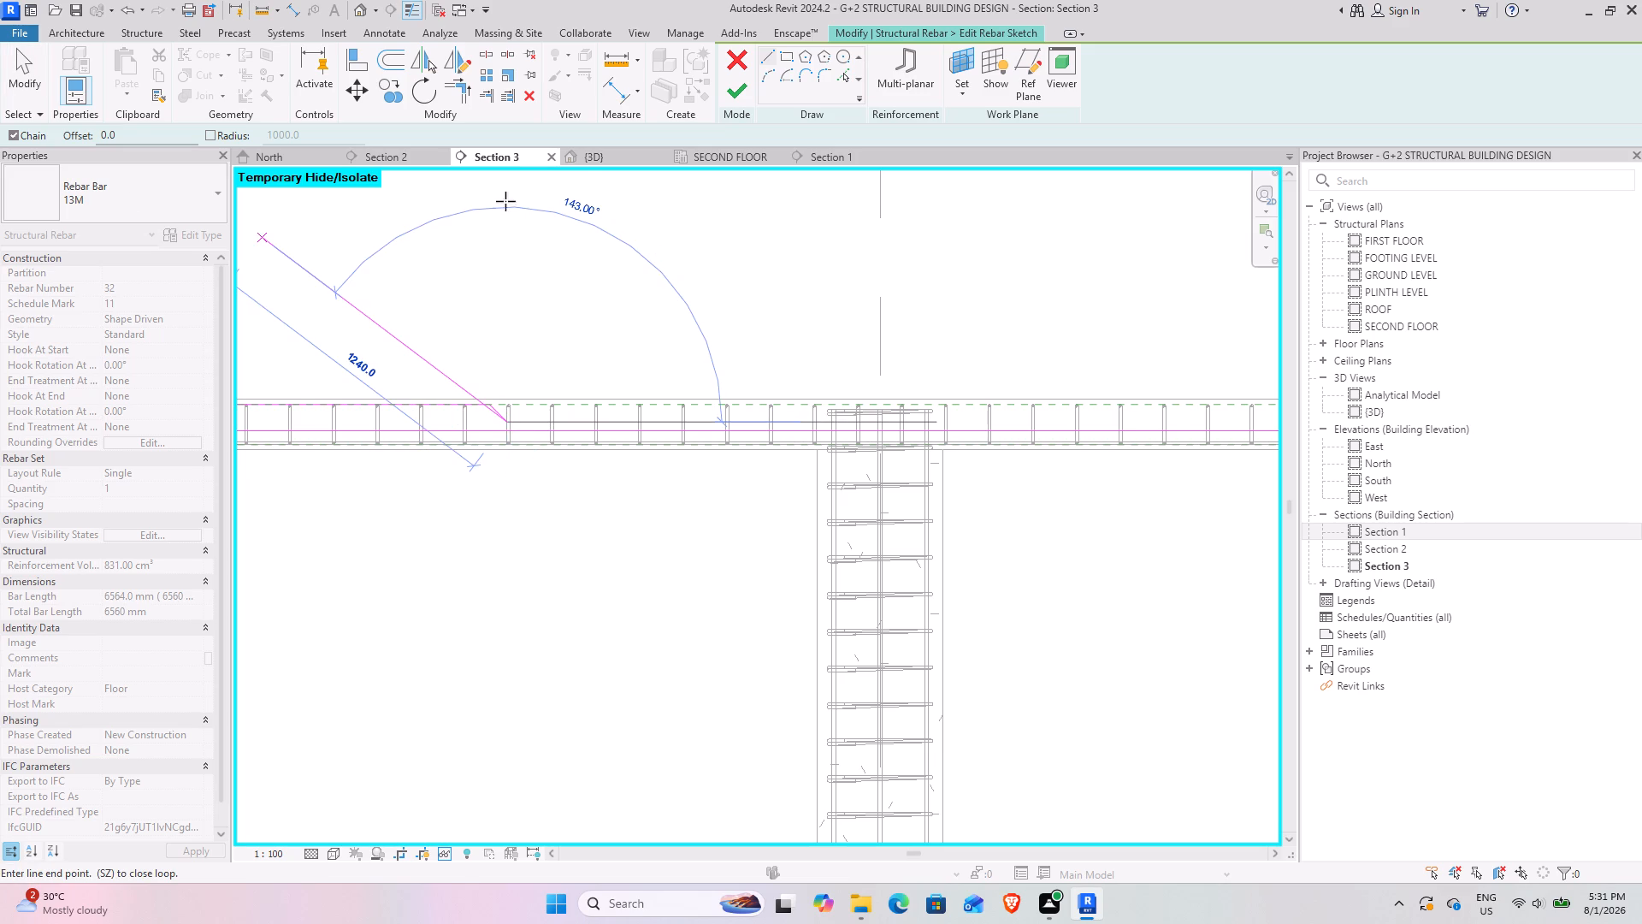
{"action": "left_click", "coordinate": [33, 70]}
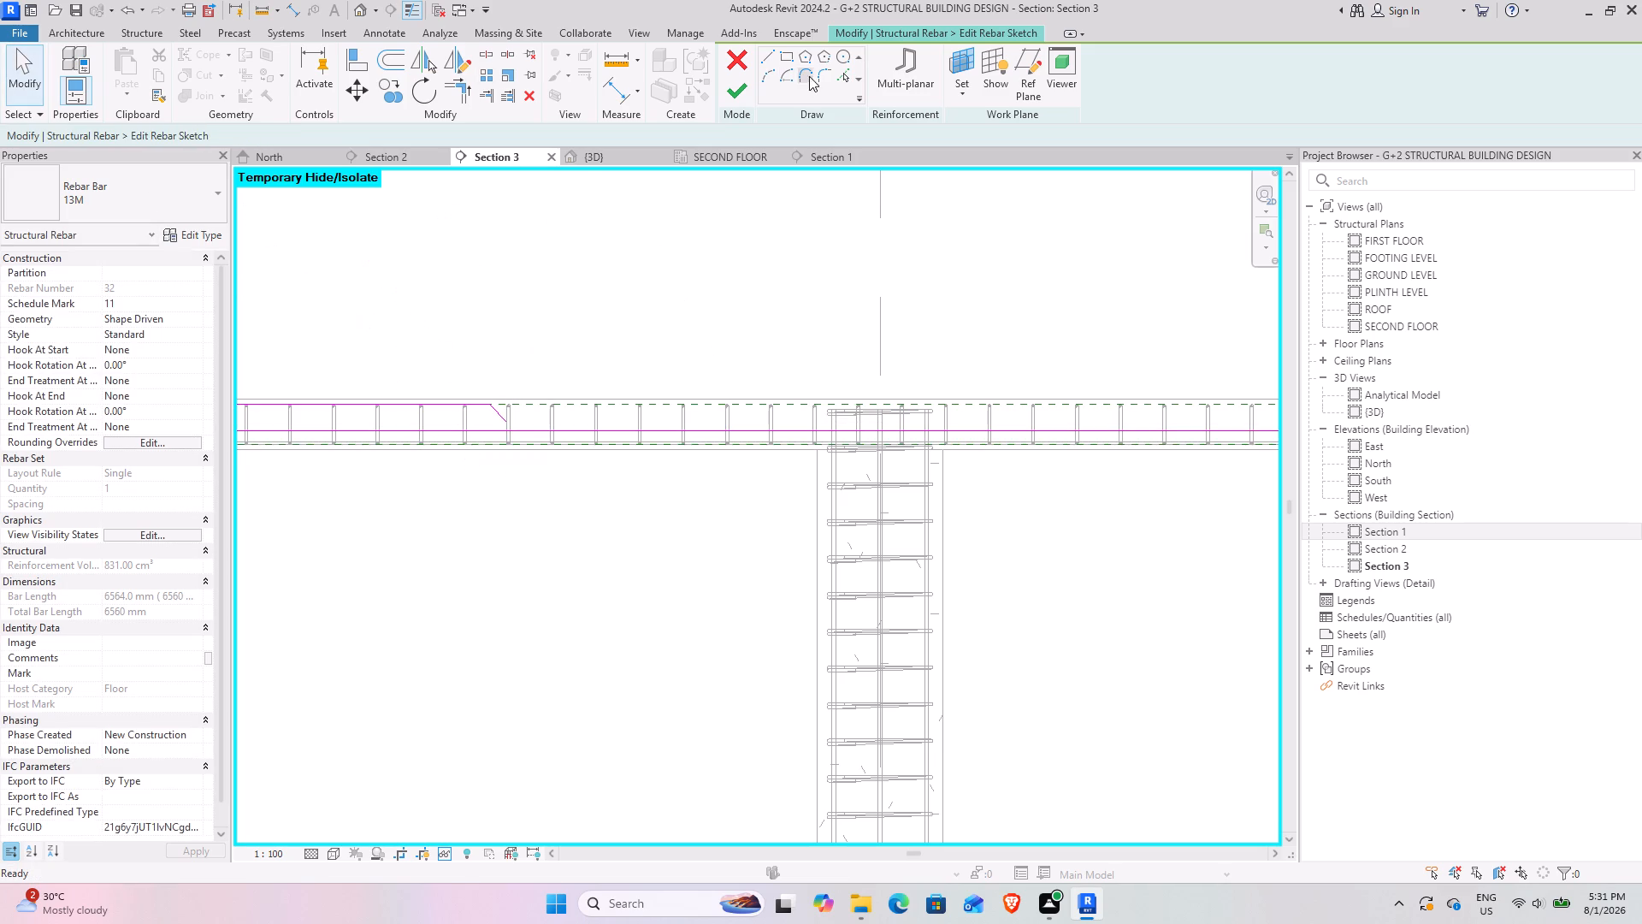
Draw a 1700 mm line along the top cover inward from the slab's right end.
{"action": "scroll", "coordinate": [1067, 471], "scroll_direction": "down", "scroll_amount": 4}
{"action": "middle_click_drag", "start_coordinate": [1167, 439], "coordinate": [356, 463]}
{"action": "scroll", "coordinate": [634, 407], "scroll_direction": "up", "scroll_amount": 4}
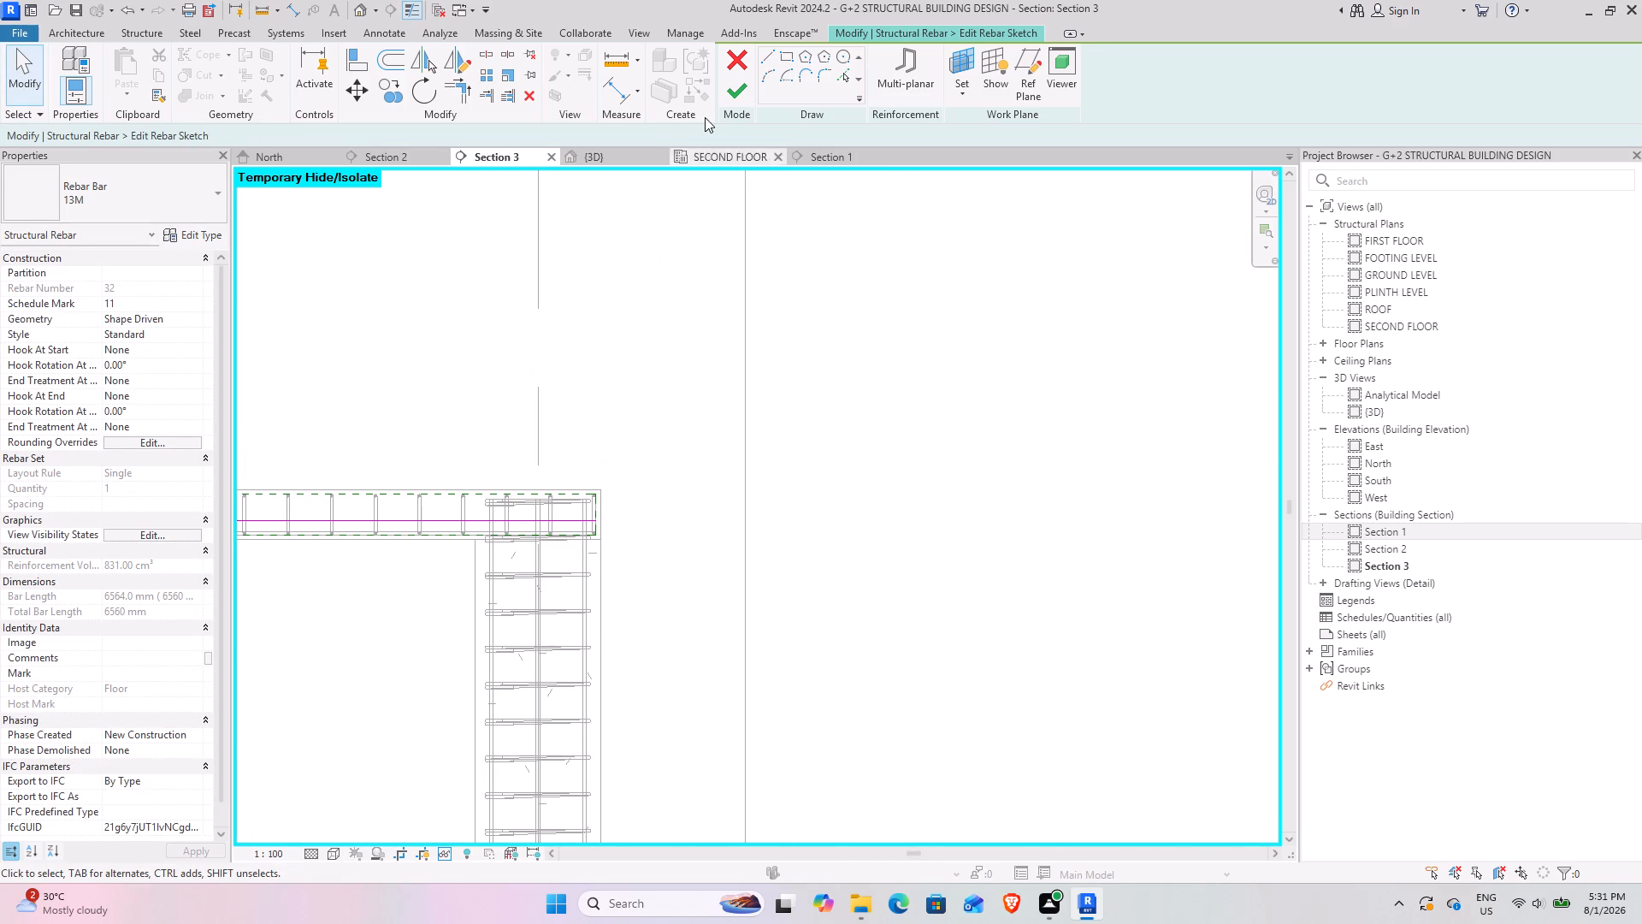
{"action": "left_click", "coordinate": [772, 58]}
{"action": "scroll", "coordinate": [583, 492], "scroll_direction": "up", "scroll_amount": 4}
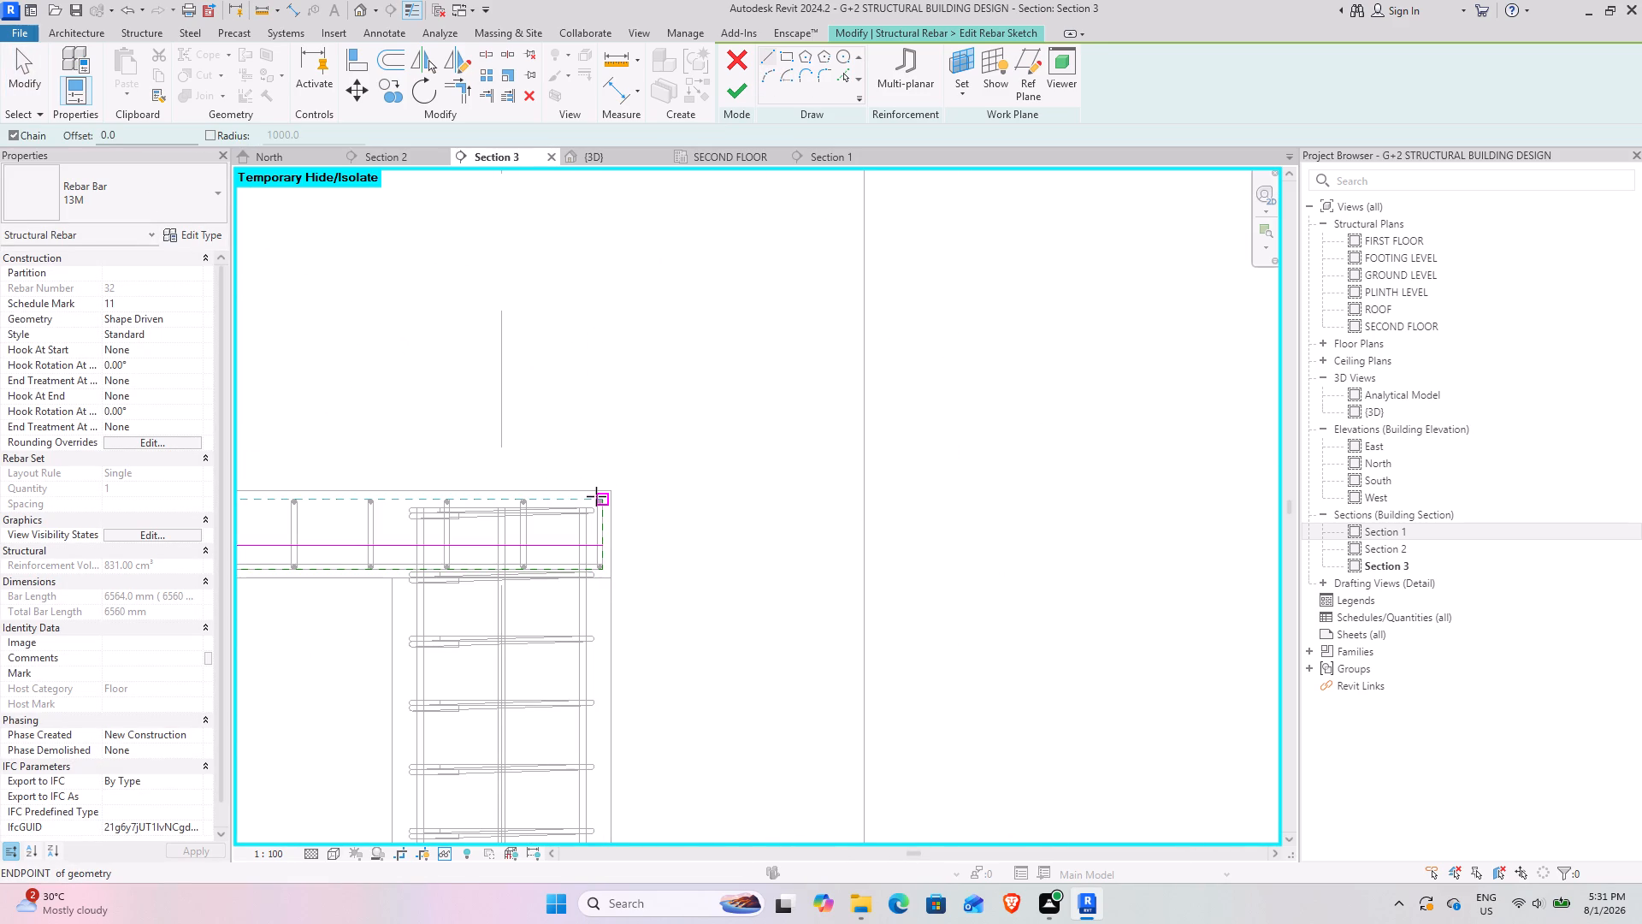
{"action": "left_click", "coordinate": [605, 504]}
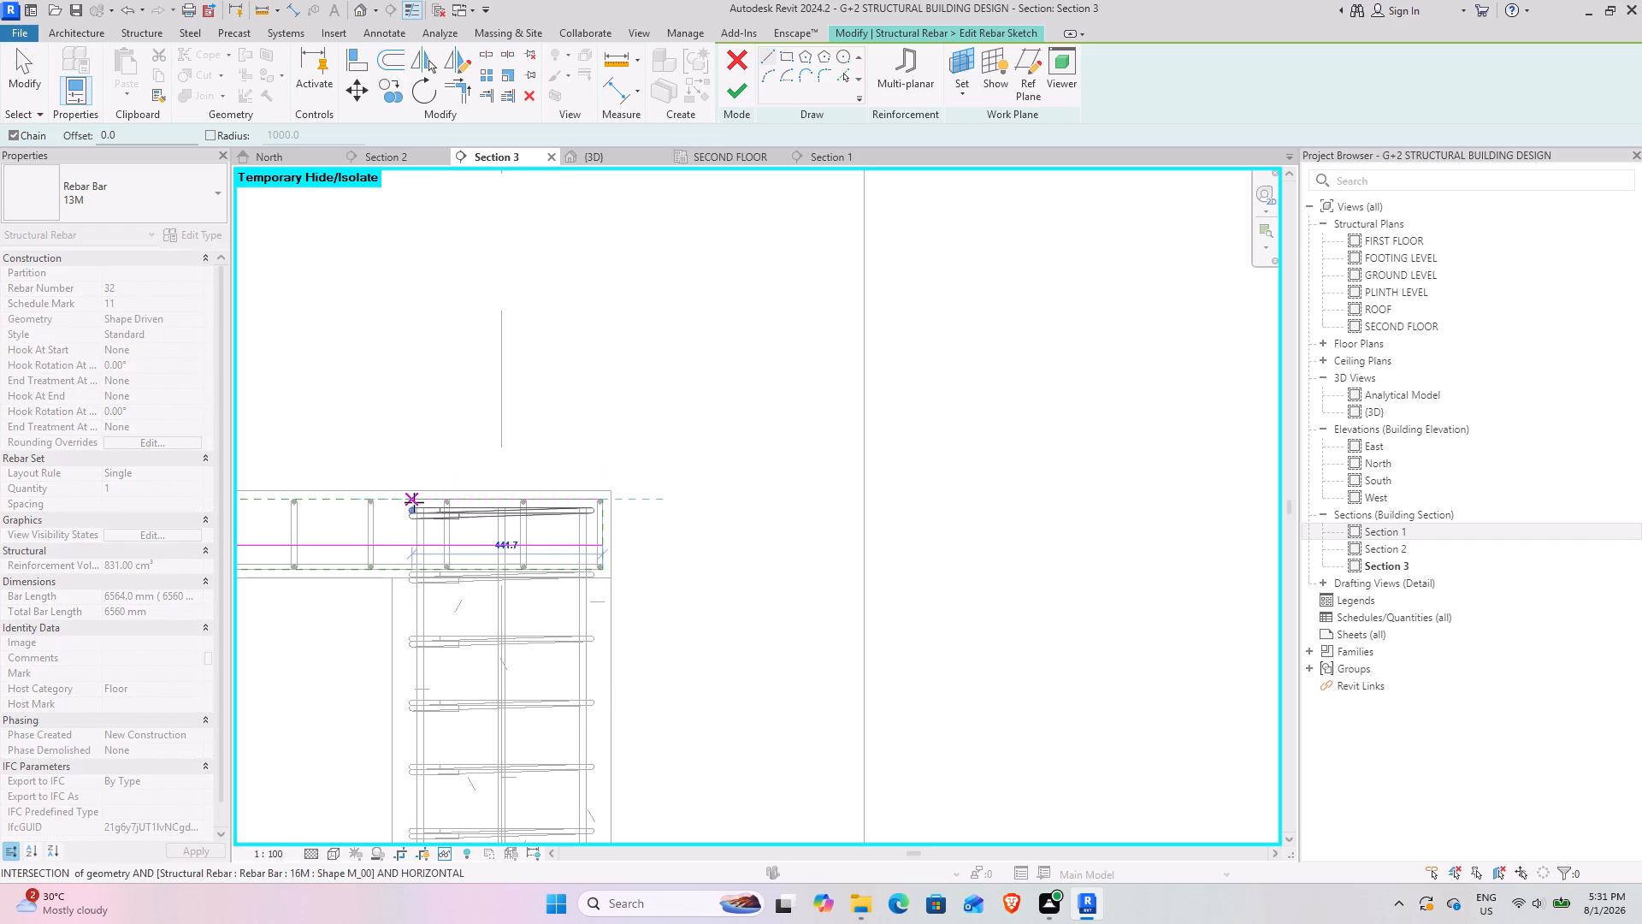
{"action": "type", "text": "1700"}
{"action": "key", "text": "Return"}
Draw a 45° segment about 100 mm long from the right line, and join both slopes with a horizontal middle segment.
{"action": "scroll", "coordinate": [414, 502], "scroll_direction": "down", "scroll_amount": 8}
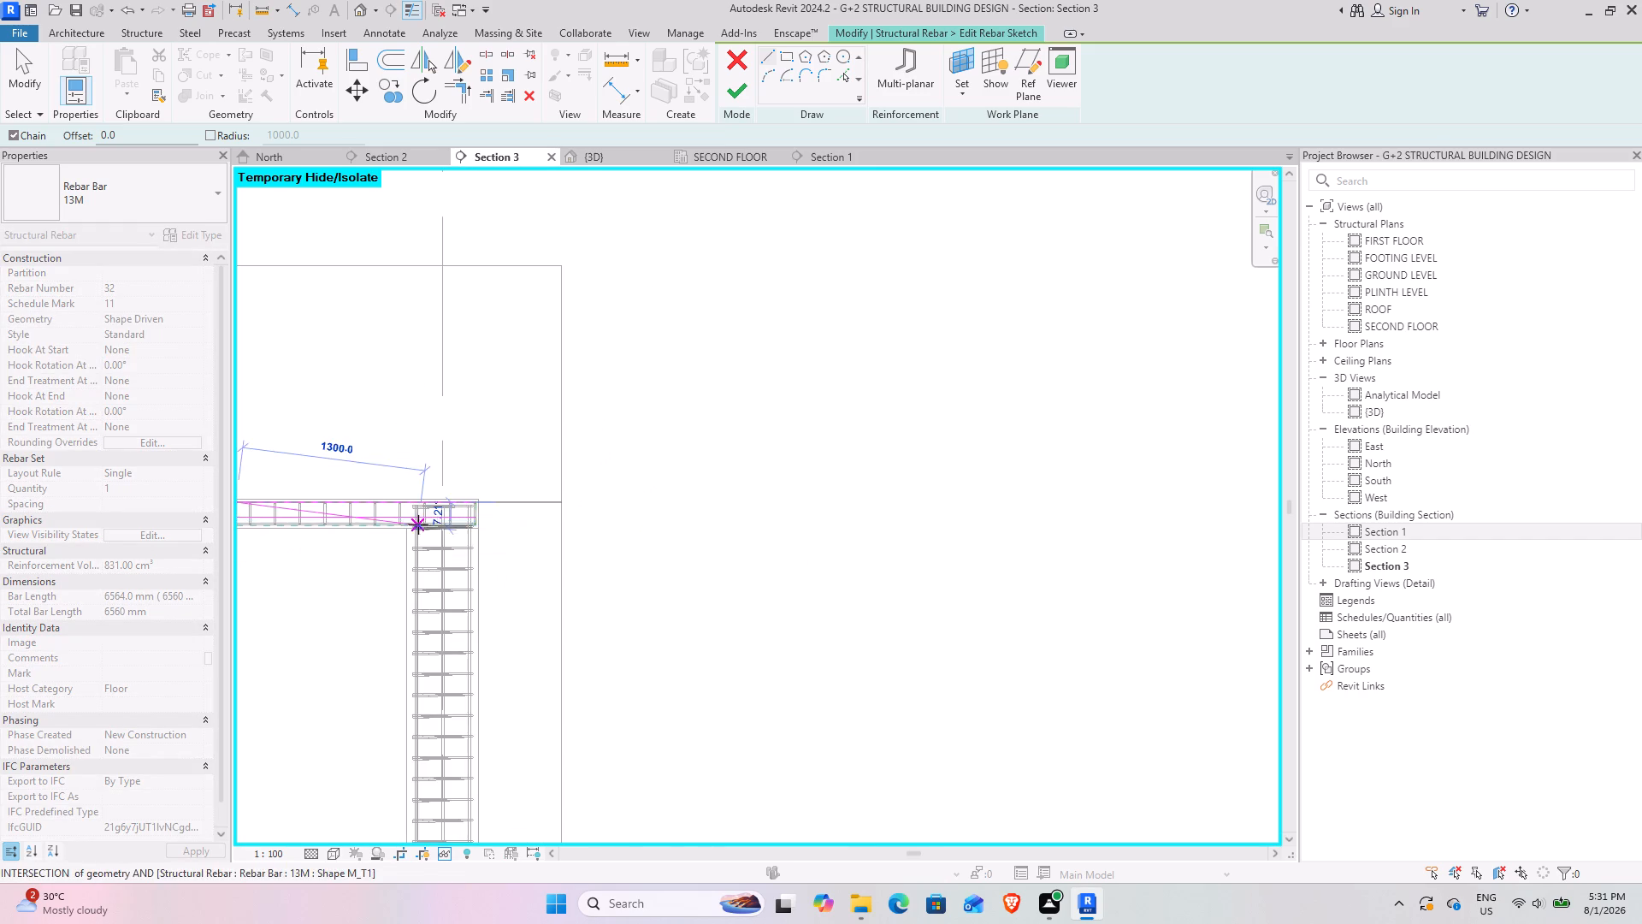
{"action": "middle_click_drag", "start_coordinate": [433, 525], "coordinate": [979, 534]}
{"action": "scroll", "coordinate": [976, 534], "scroll_direction": "up", "scroll_amount": 1}
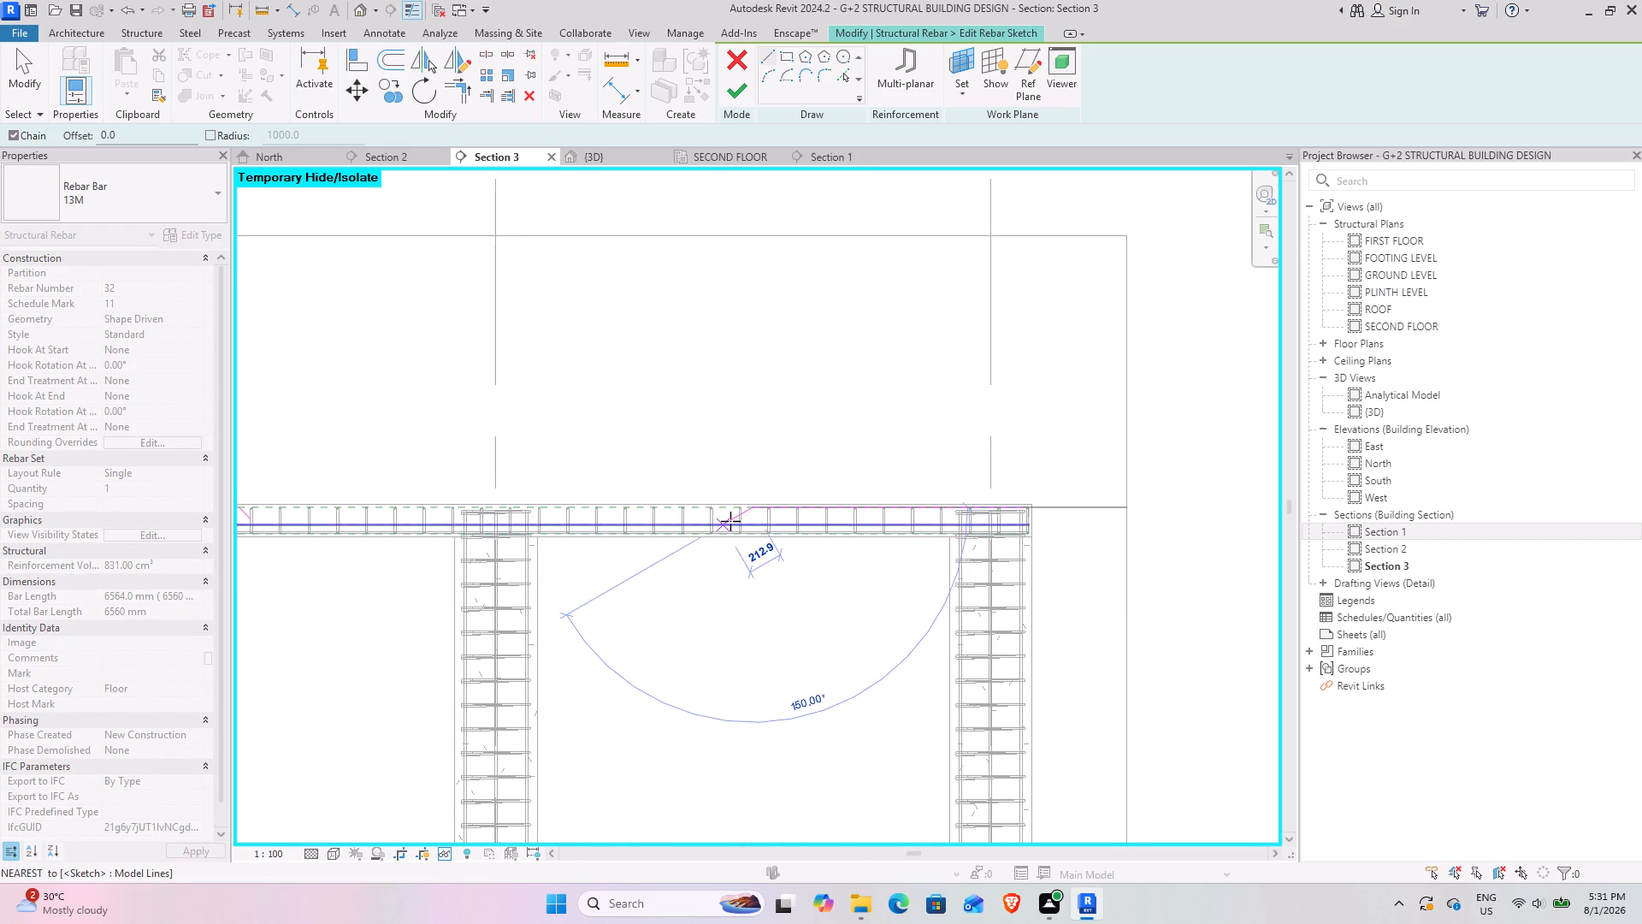
{"action": "left_click", "coordinate": [740, 515]}
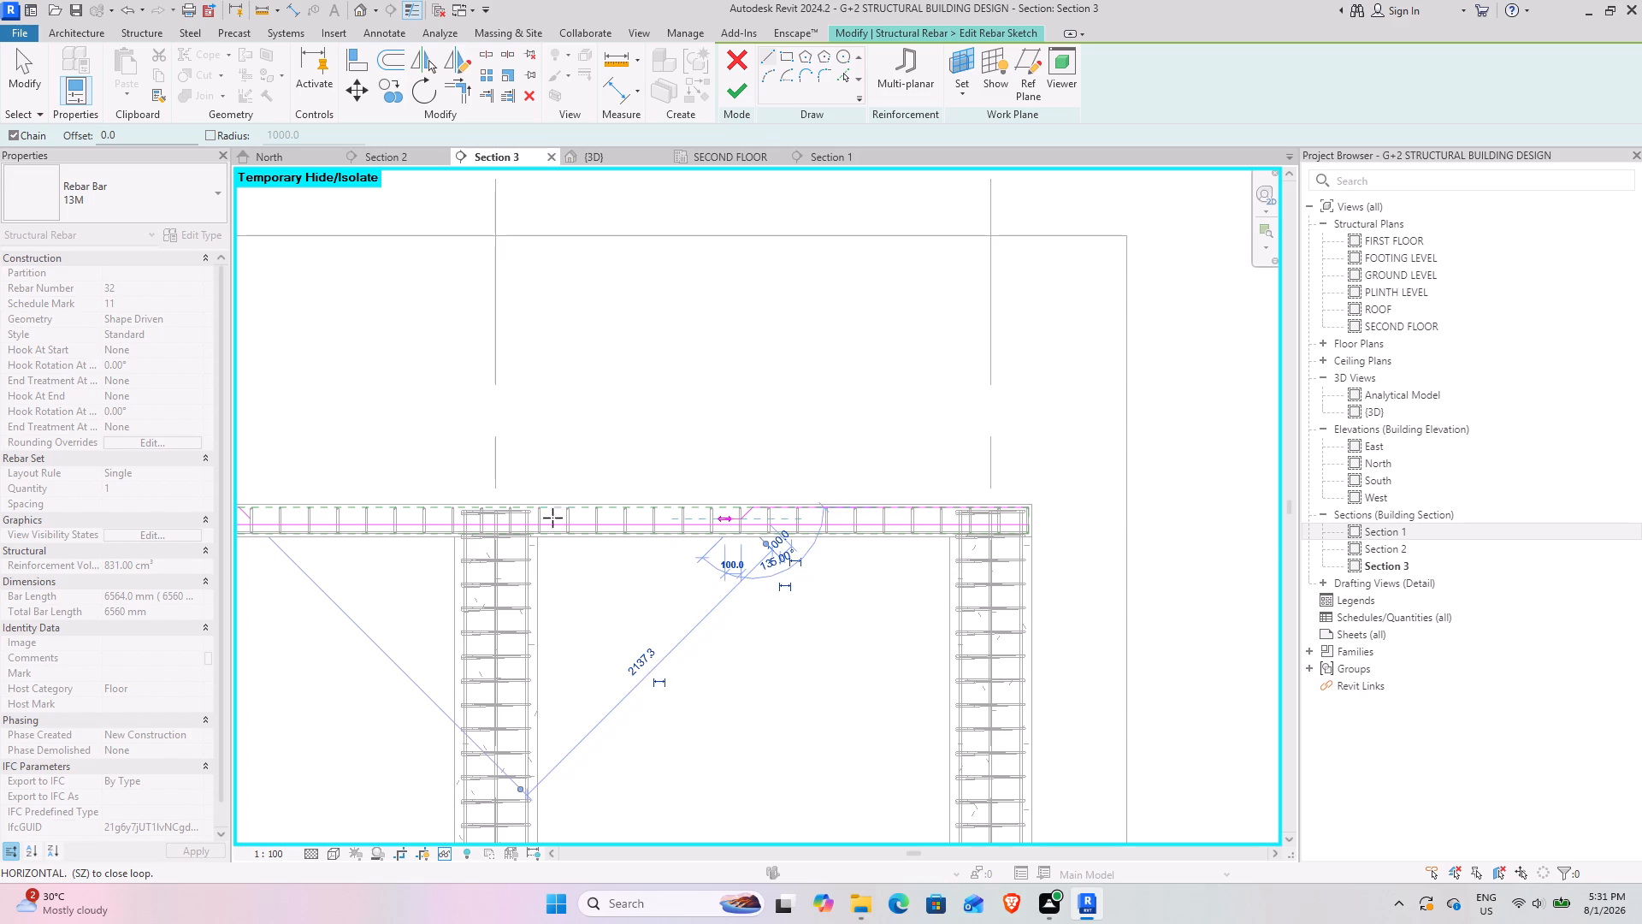
{"action": "scroll", "coordinate": [338, 521], "scroll_direction": "down", "scroll_amount": 2}
{"action": "middle_click_drag", "start_coordinate": [347, 522], "coordinate": [508, 516]}
{"action": "scroll", "coordinate": [475, 509], "scroll_direction": "up", "scroll_amount": 13}
{"action": "middle_click_drag", "start_coordinate": [346, 539], "coordinate": [605, 547]}
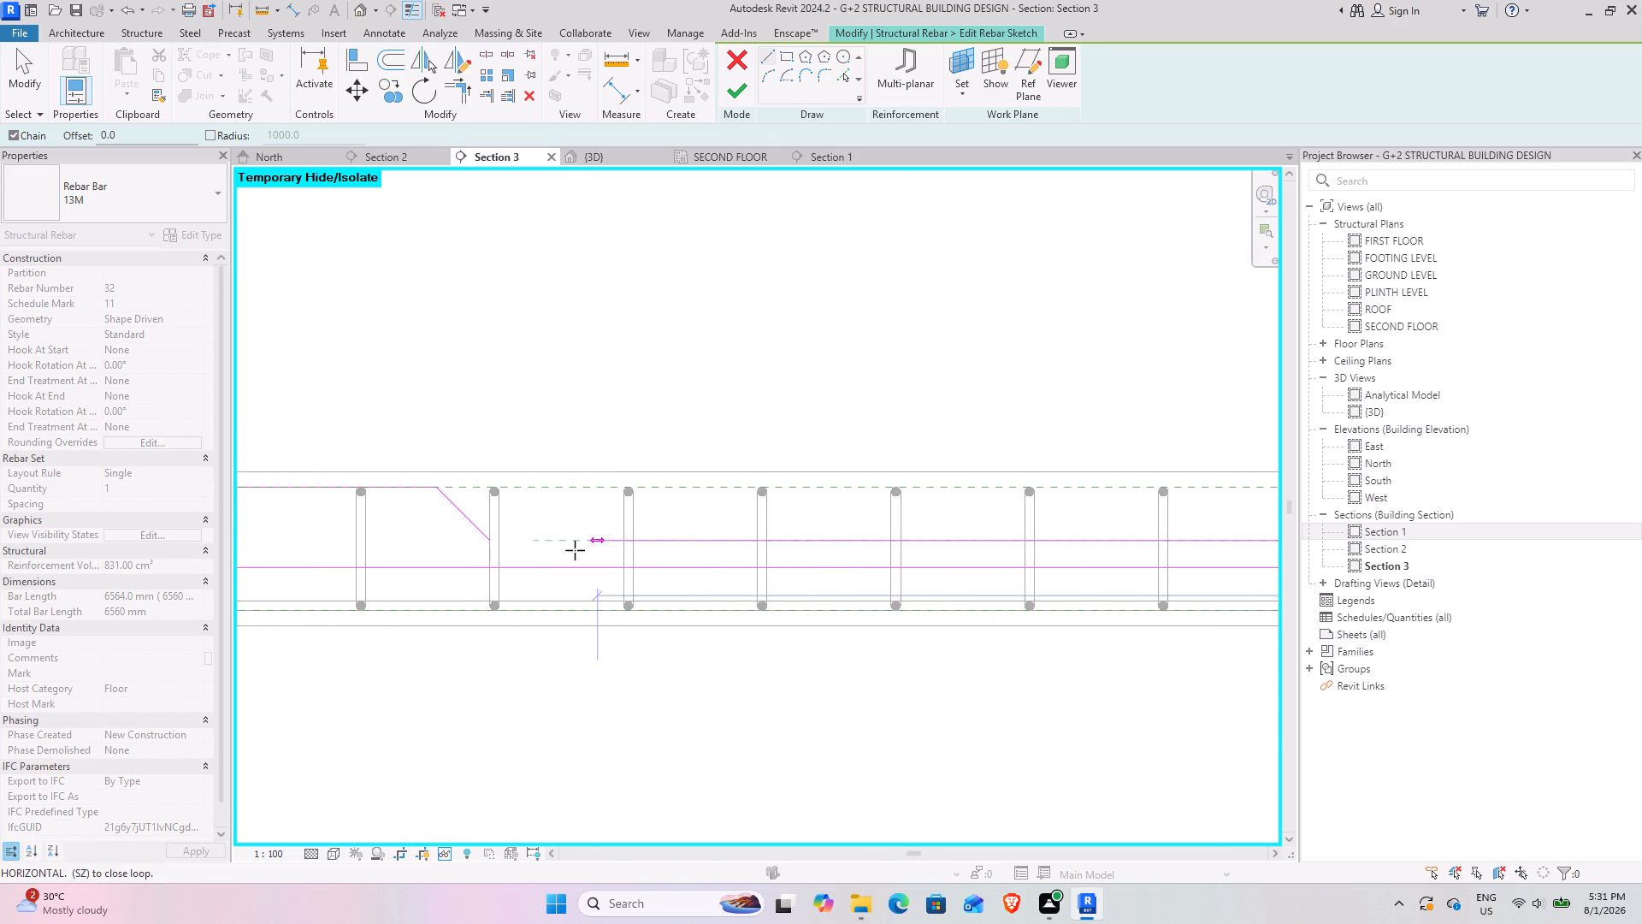
{"action": "left_click", "coordinate": [476, 548]}
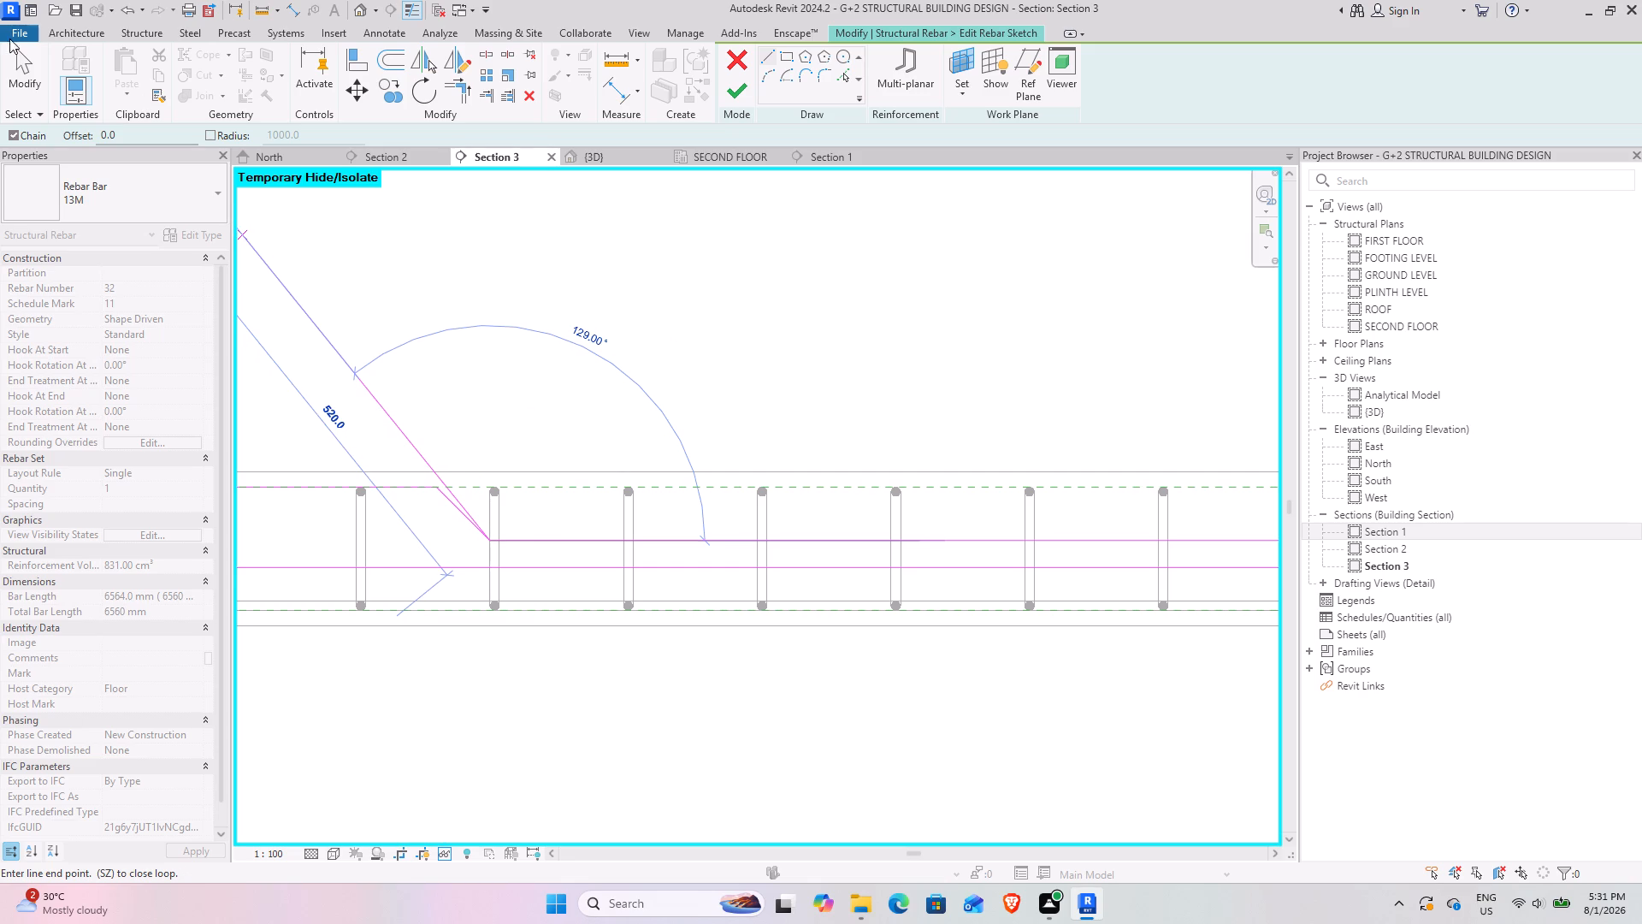
{"action": "left_click", "coordinate": [28, 82]}
Delete the original straight line from the rebar sketch and finish the bent bar.
{"action": "left_click", "coordinate": [546, 571]}
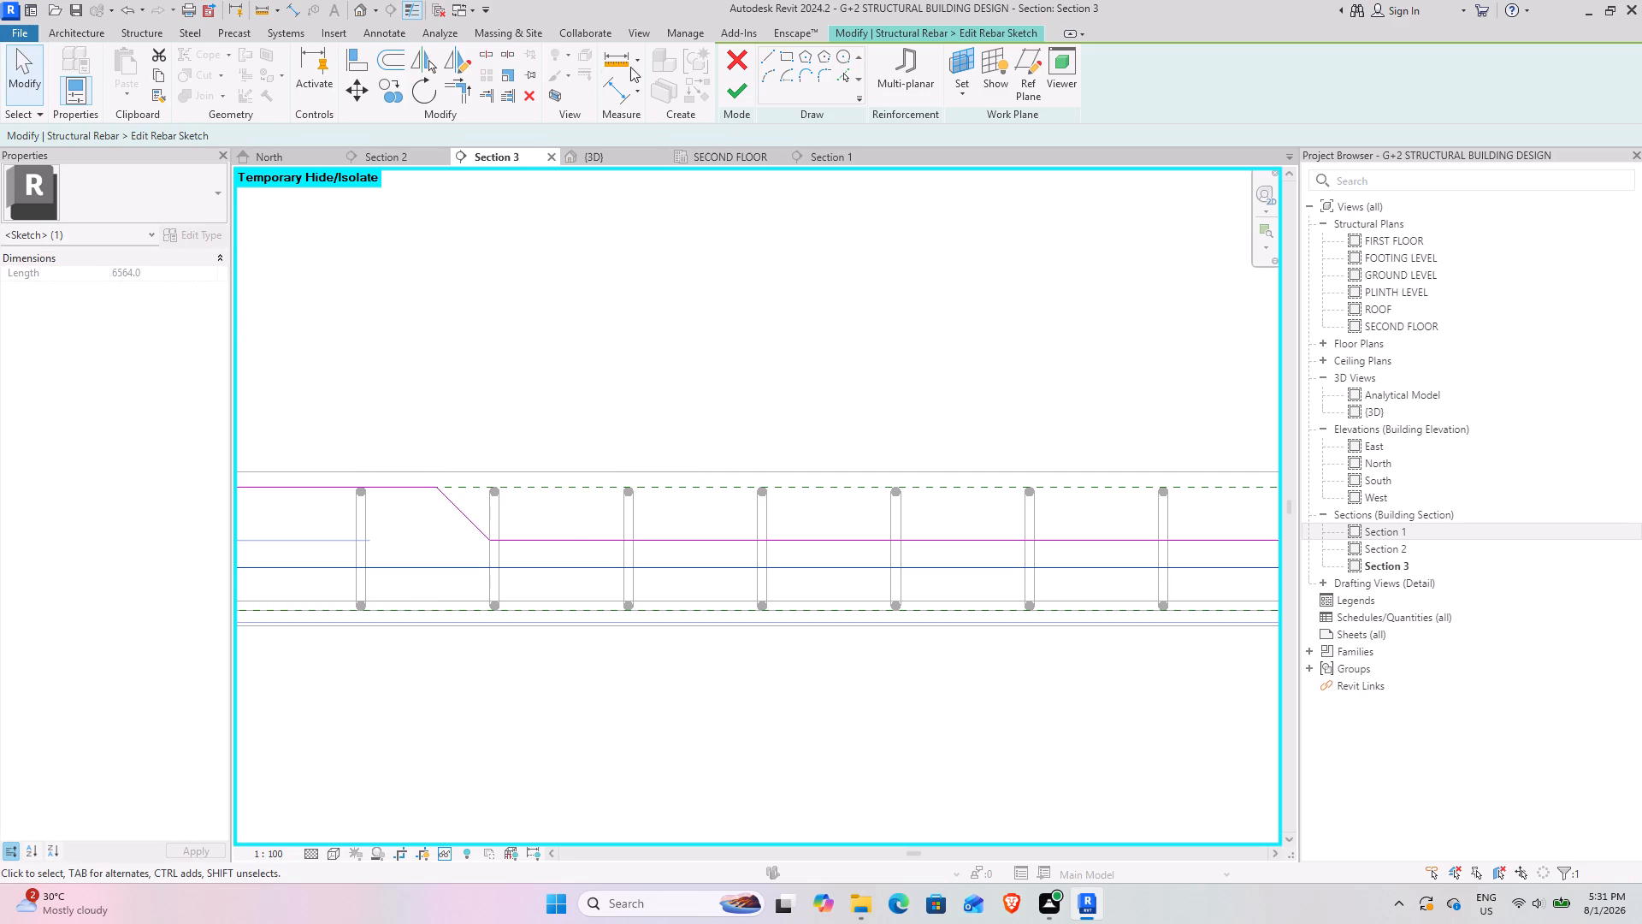
{"action": "left_click", "coordinate": [533, 100]}
{"action": "left_click", "coordinate": [735, 94]}
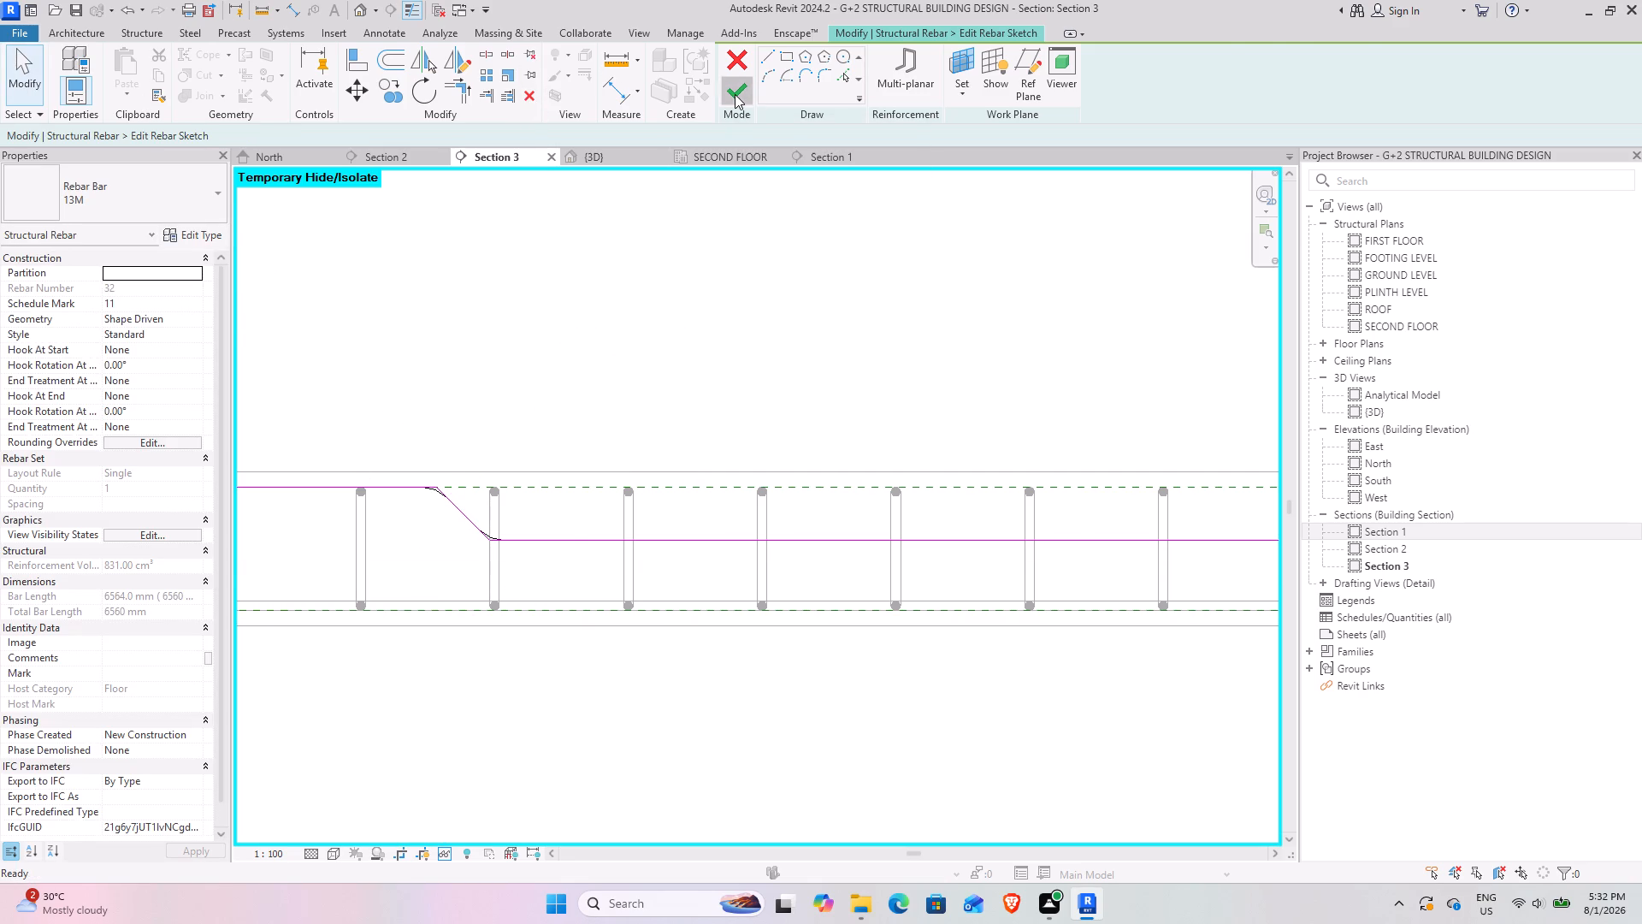
{"action": "scroll", "coordinate": [1123, 577], "scroll_direction": "down", "scroll_amount": 5}
{"action": "middle_click_drag", "start_coordinate": [1119, 574], "coordinate": [1079, 571]}
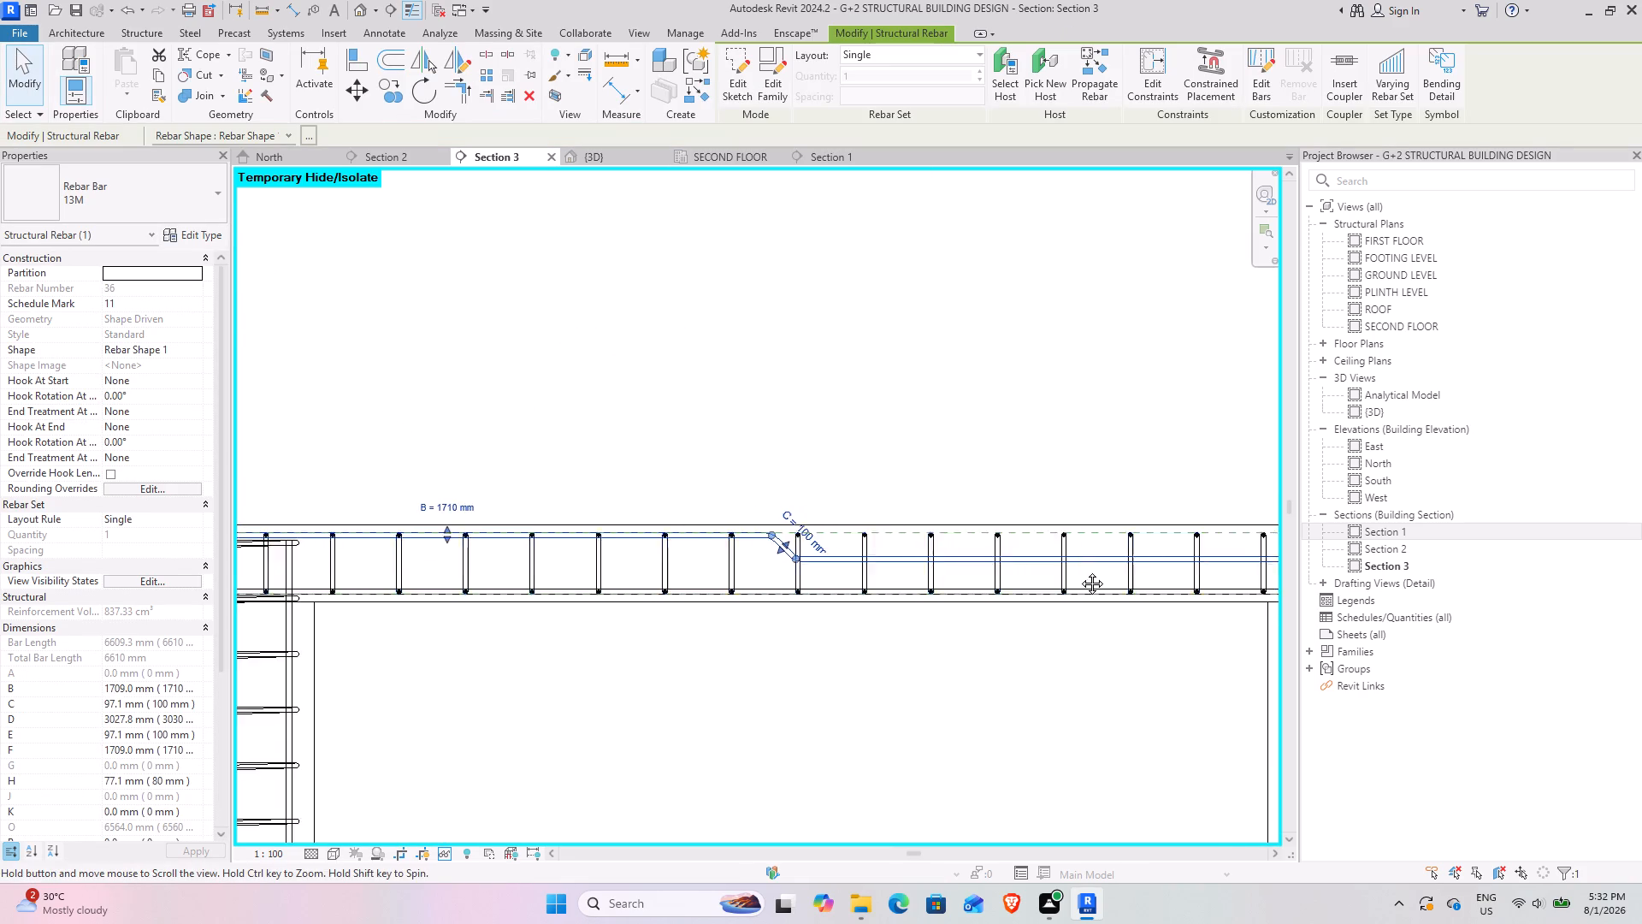
Move the bent bar's horizontal middle segment down to the slab's bottom cover, making the sloped segments about 220 mm long.
{"action": "middle_click_drag", "start_coordinate": [1079, 571], "coordinate": [501, 515]}
{"action": "scroll", "coordinate": [794, 497], "scroll_direction": "up", "scroll_amount": 4}
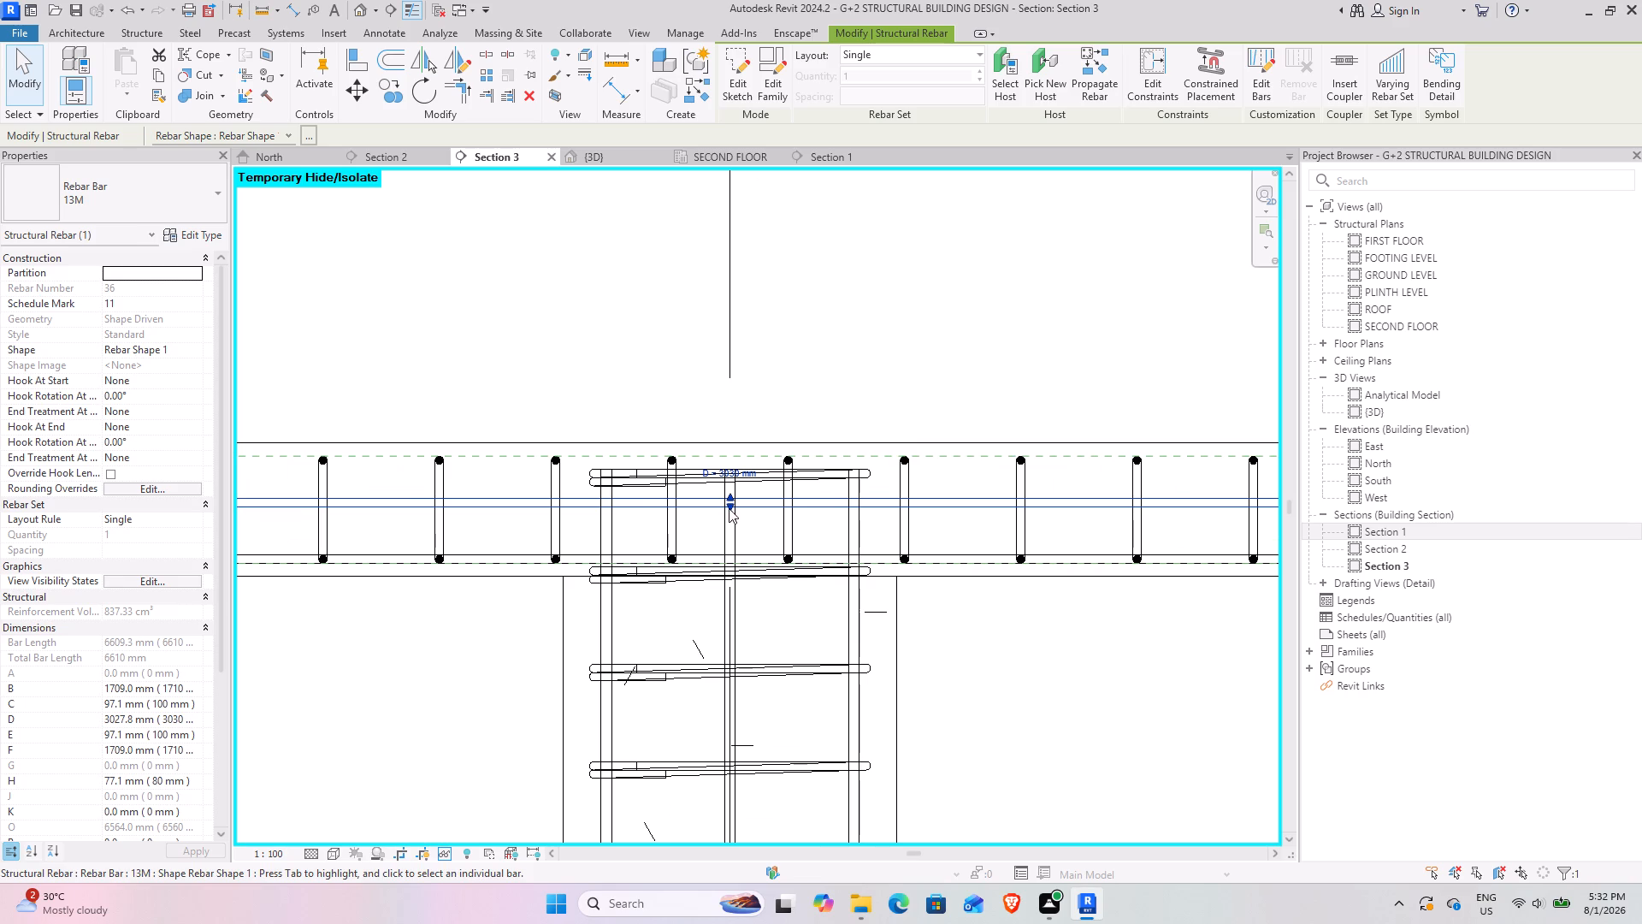
{"action": "left_click_drag", "start_coordinate": [729, 504], "coordinate": [724, 569]}
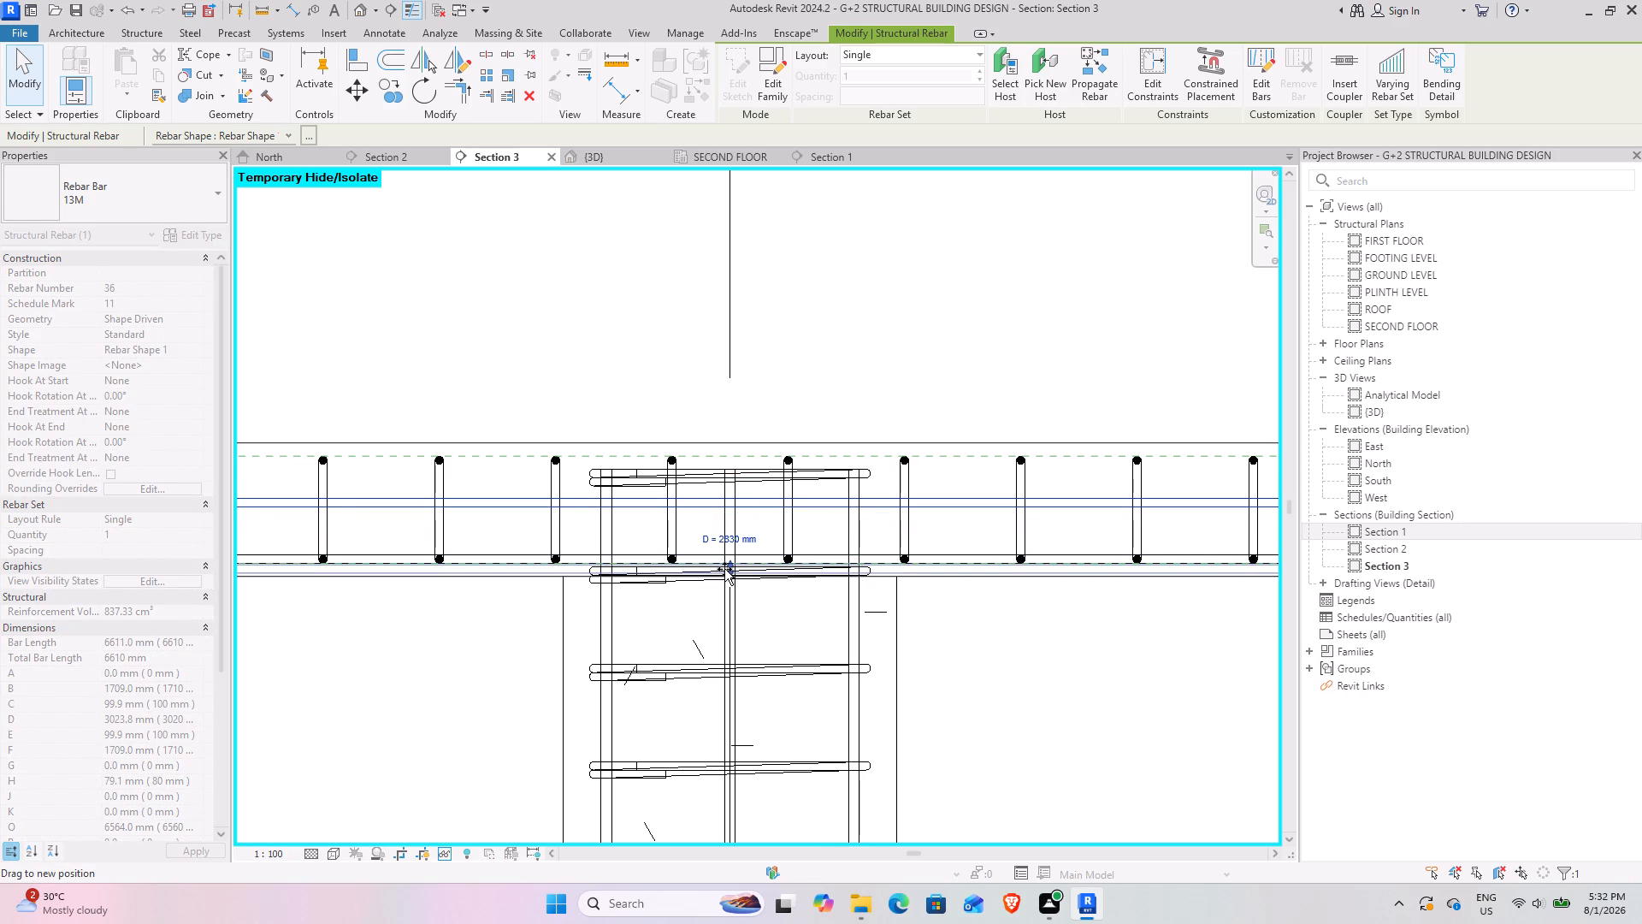
{"action": "left_click_drag", "start_coordinate": [724, 569], "coordinate": [724, 560]}
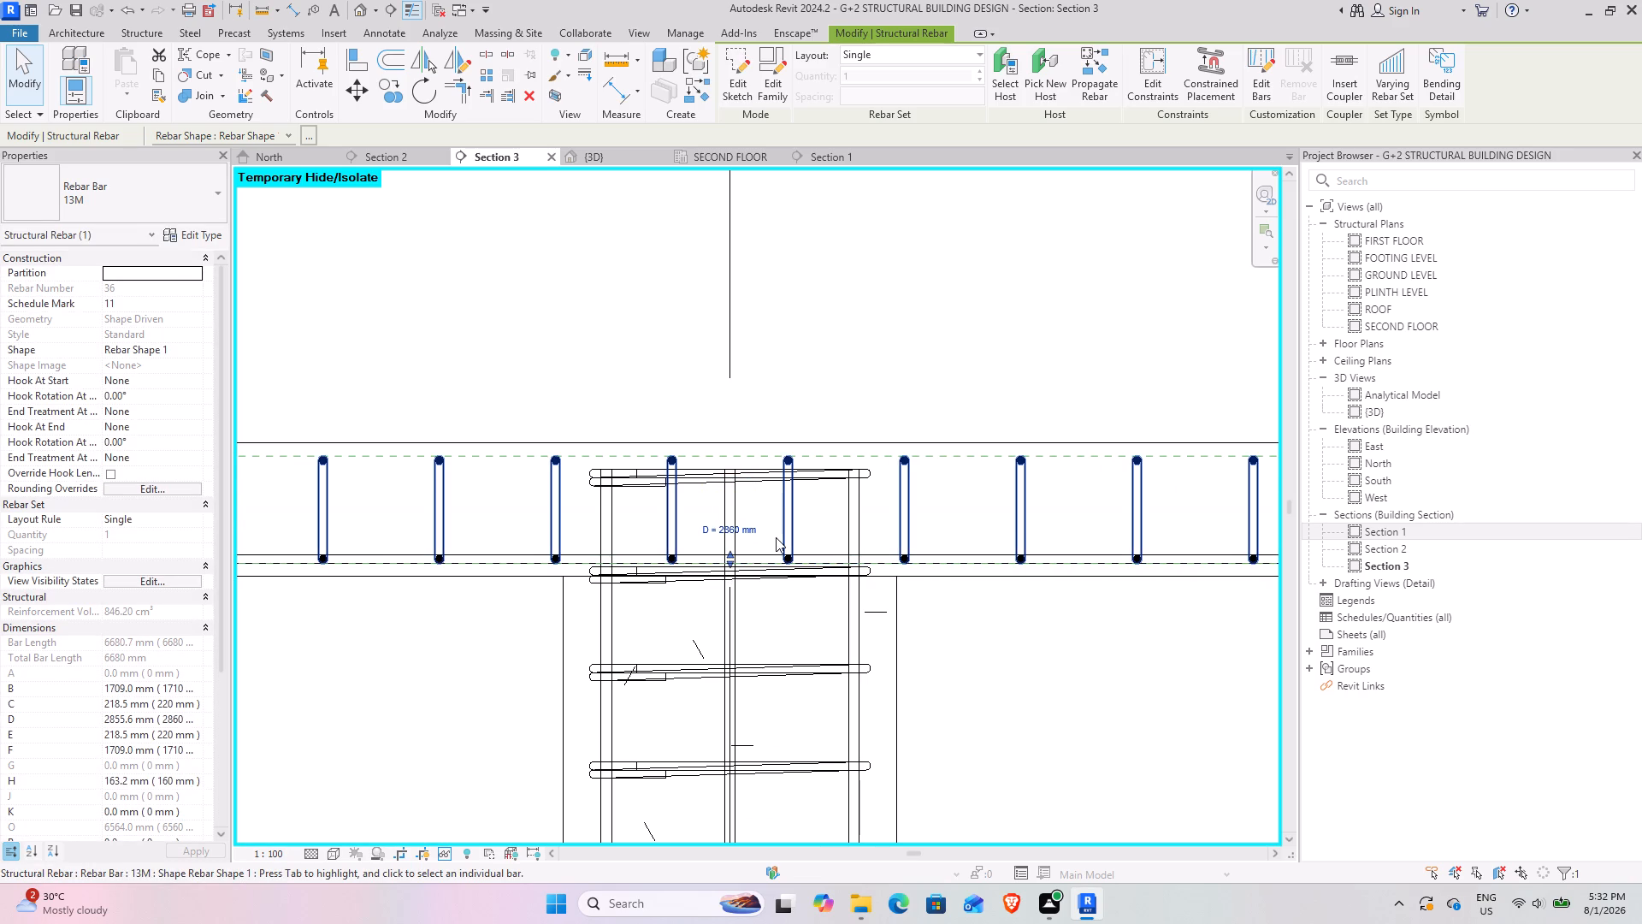
{"action": "scroll", "coordinate": [814, 458], "scroll_direction": "down", "scroll_amount": 8}
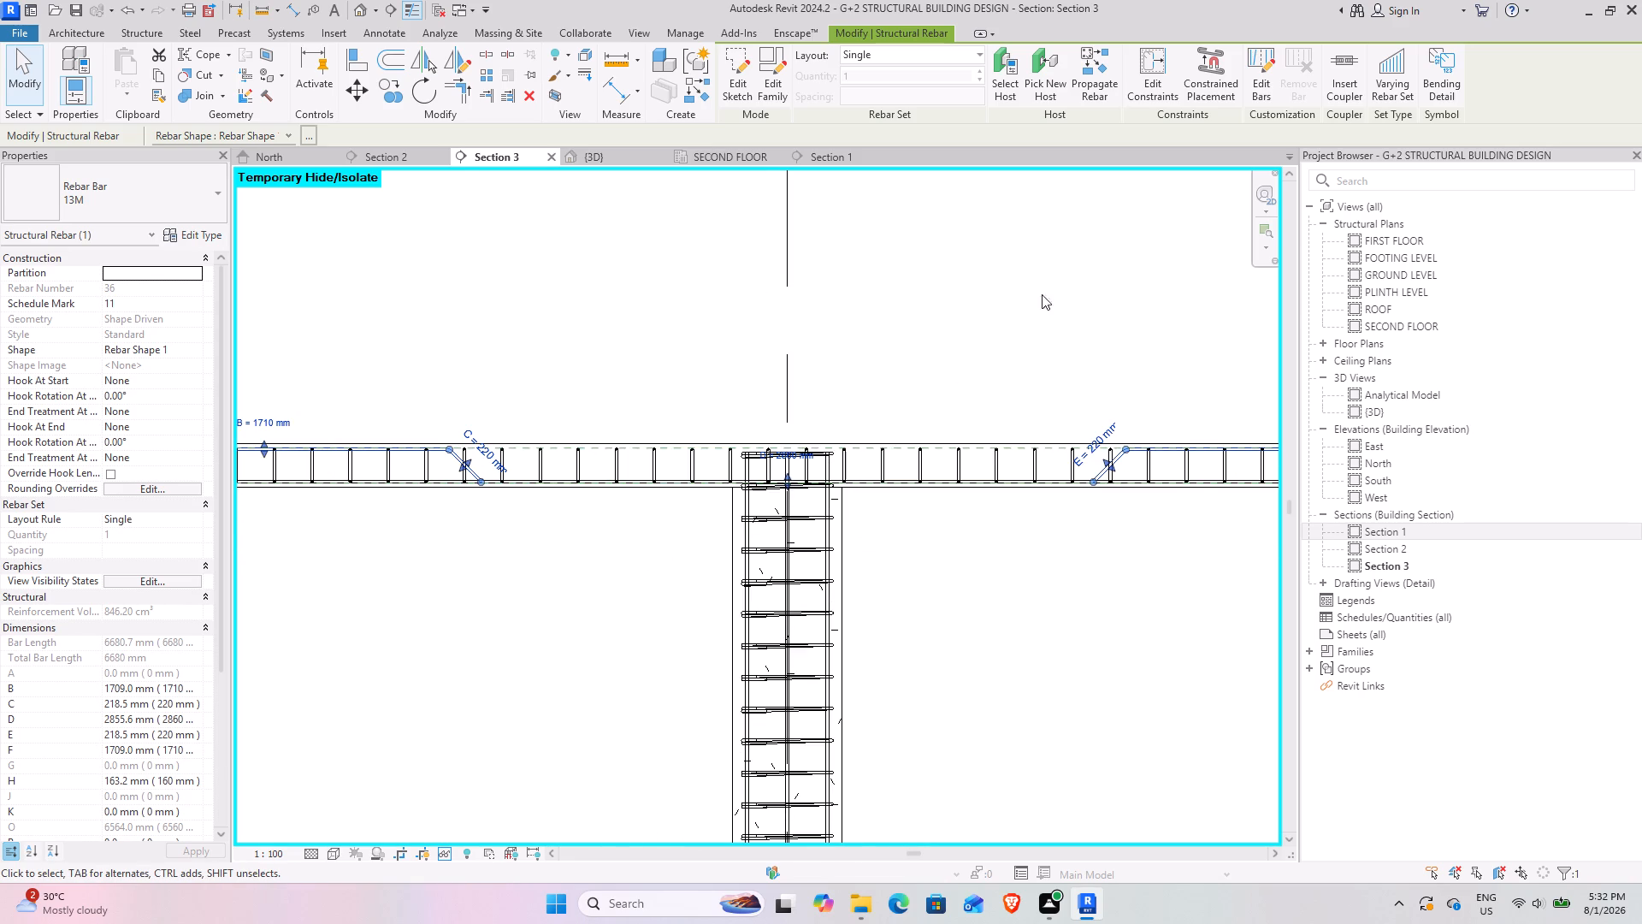
Set the bent bar's layout to Maximum Spacing at 180 mm.
{"action": "left_click", "coordinate": [923, 58]}
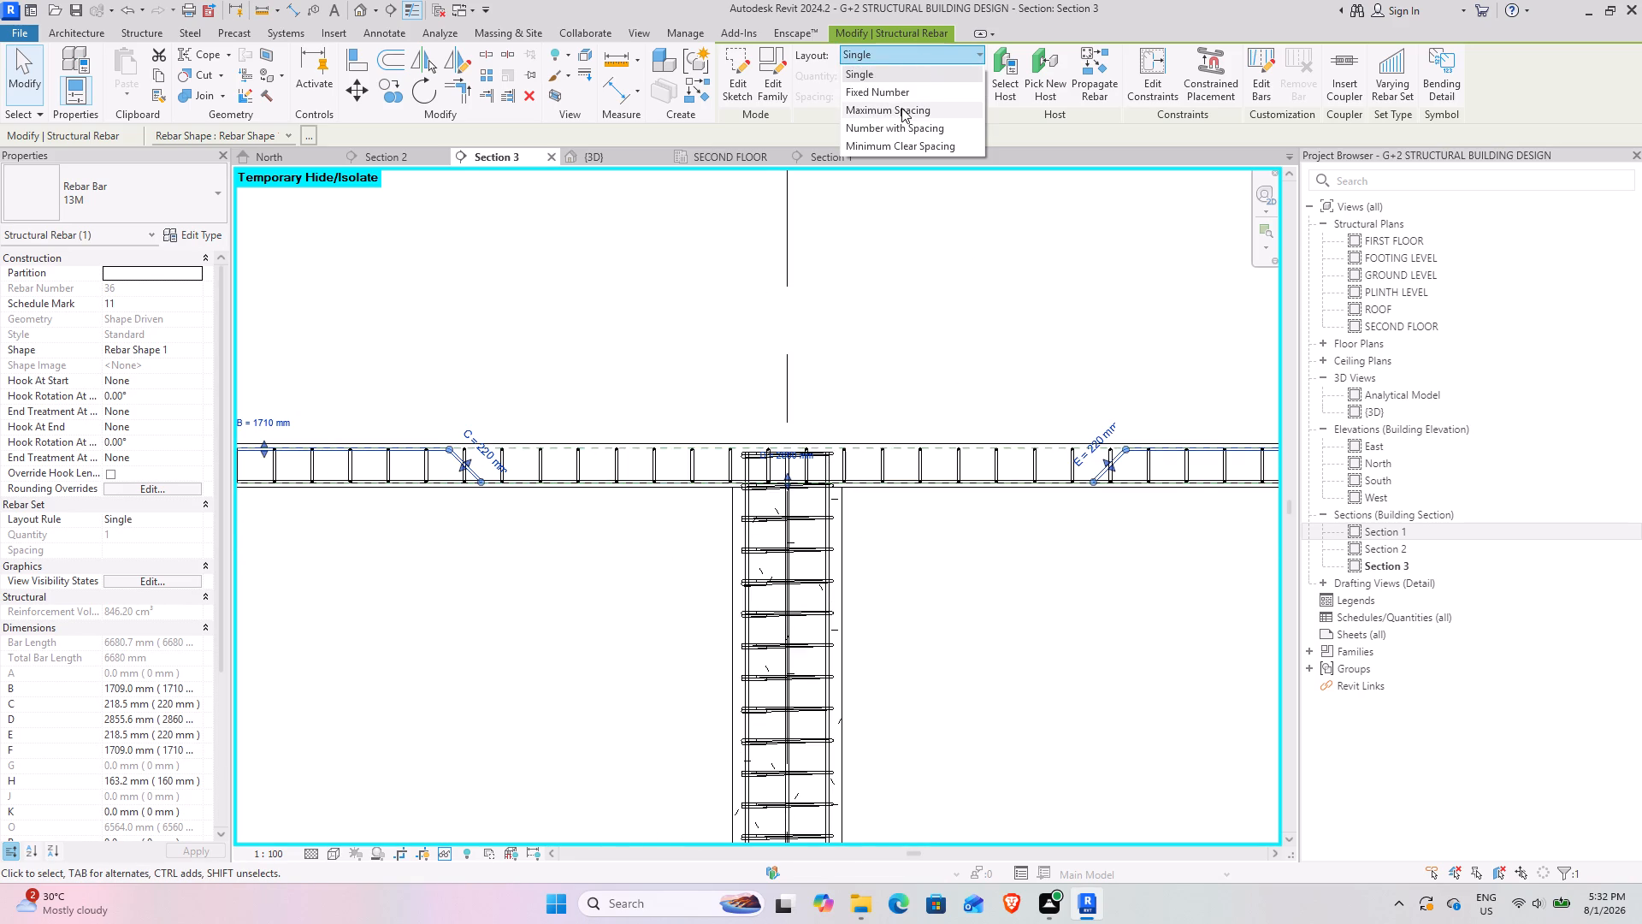
{"action": "left_click", "coordinate": [901, 108]}
{"action": "left_click", "coordinate": [913, 98]}
{"action": "type", "text": "180"}
{"action": "key", "text": "Return"}
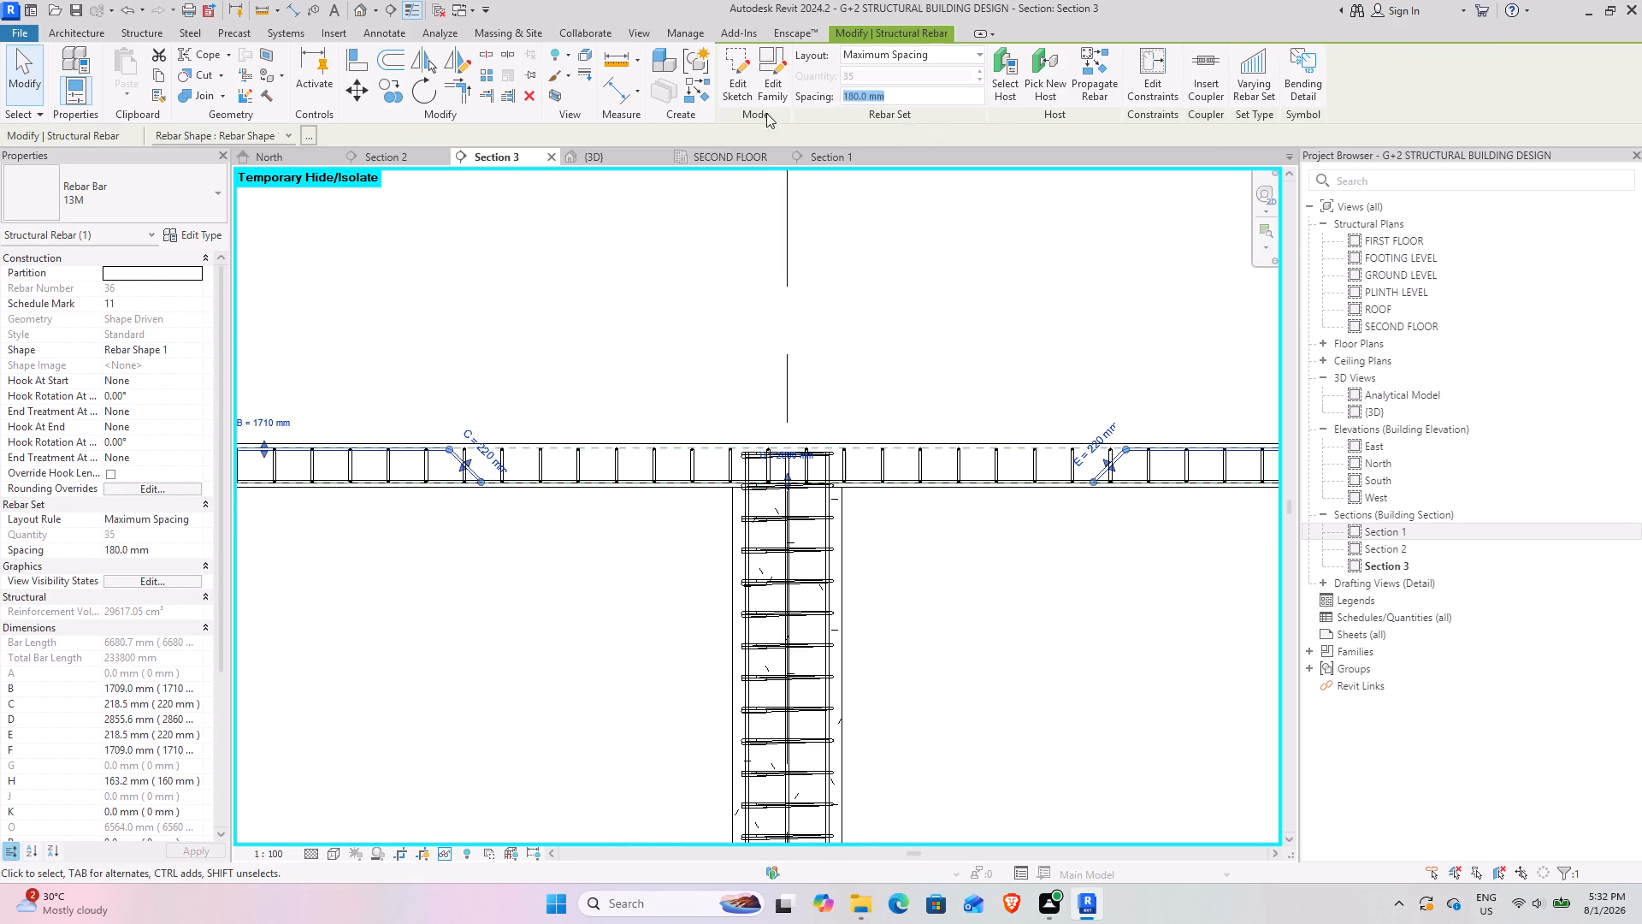
Make the bent bar set unobscured in the {3D} view and inspect it there.
{"action": "left_click", "coordinate": [147, 578]}
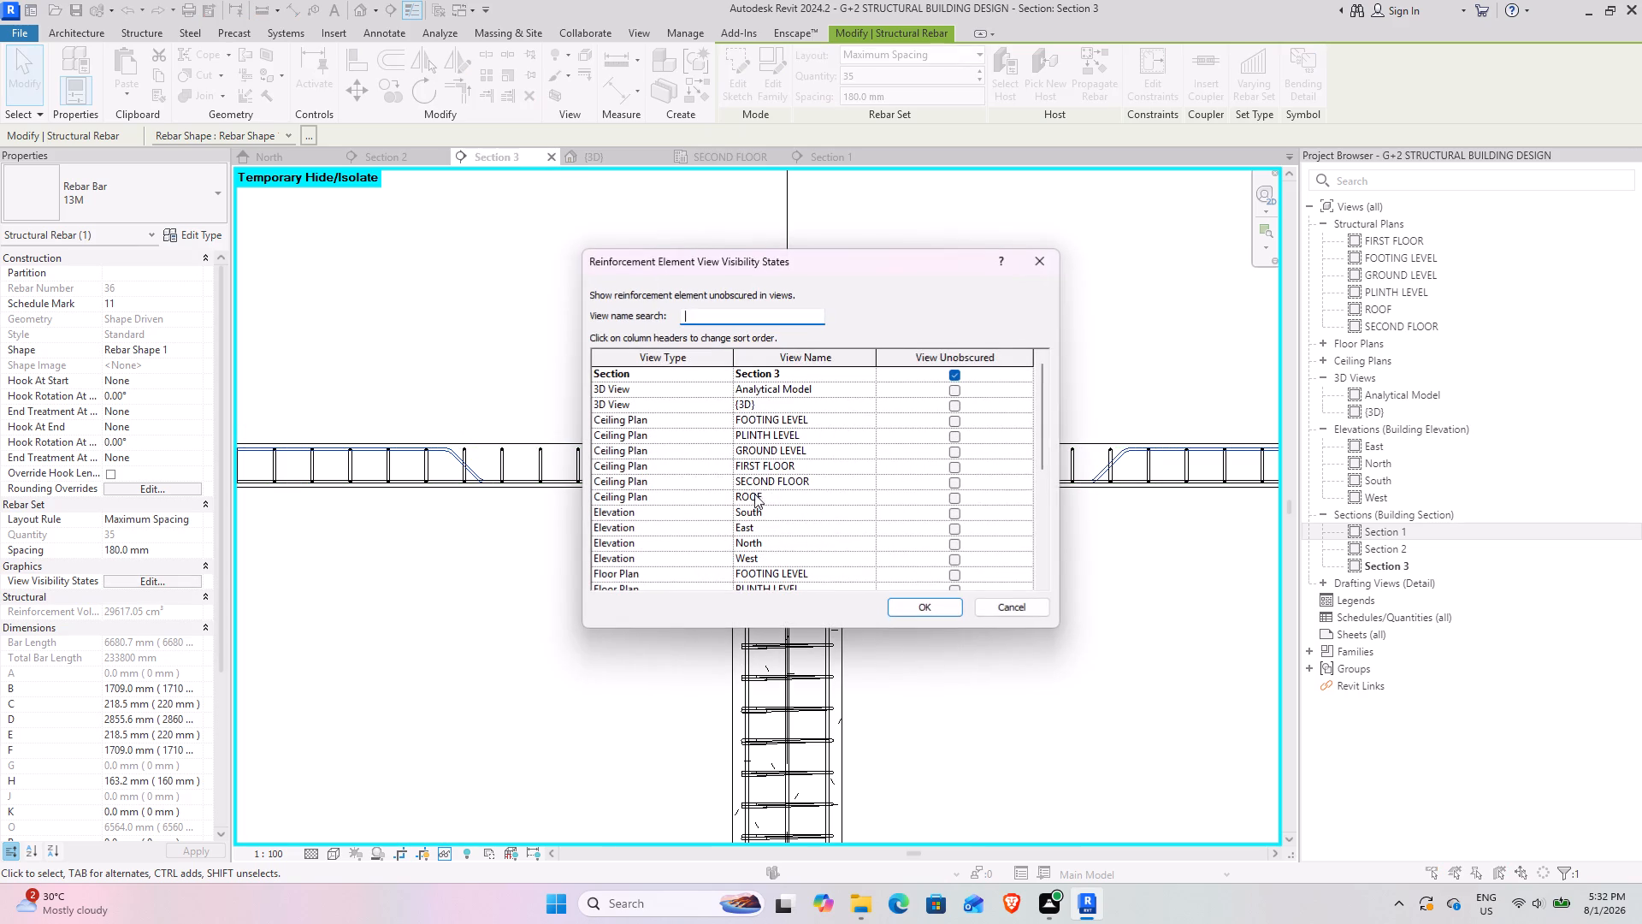
{"action": "left_click", "coordinate": [955, 401]}
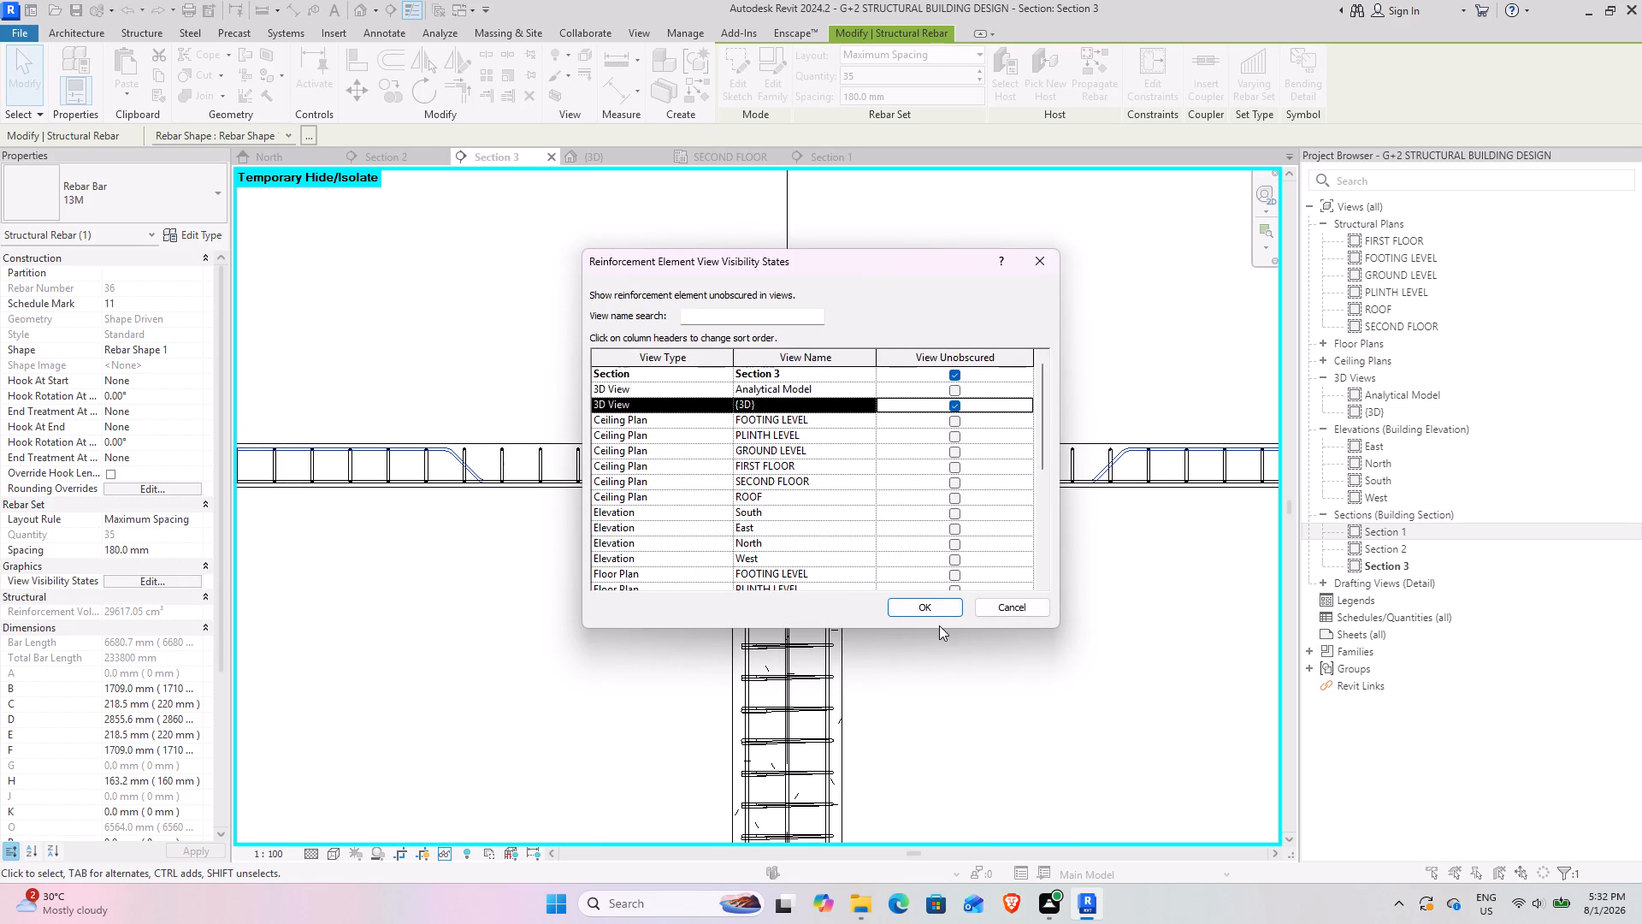
{"action": "left_click", "coordinate": [937, 609]}
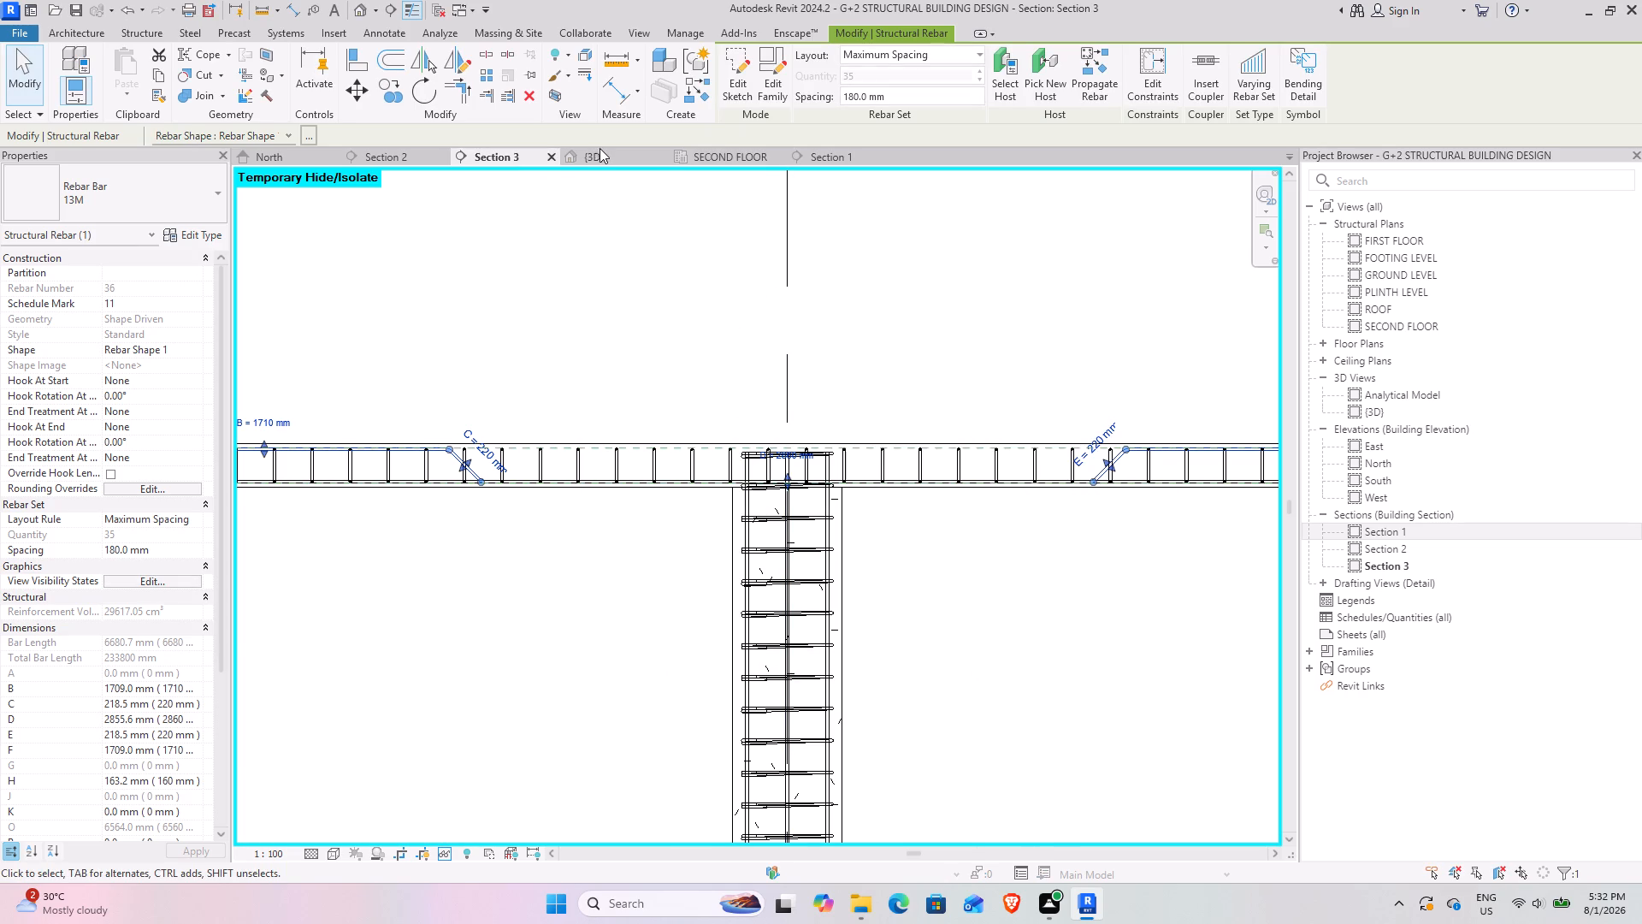
{"action": "left_click", "coordinate": [605, 152]}
{"action": "scroll", "coordinate": [789, 587], "scroll_direction": "down", "scroll_amount": 4}
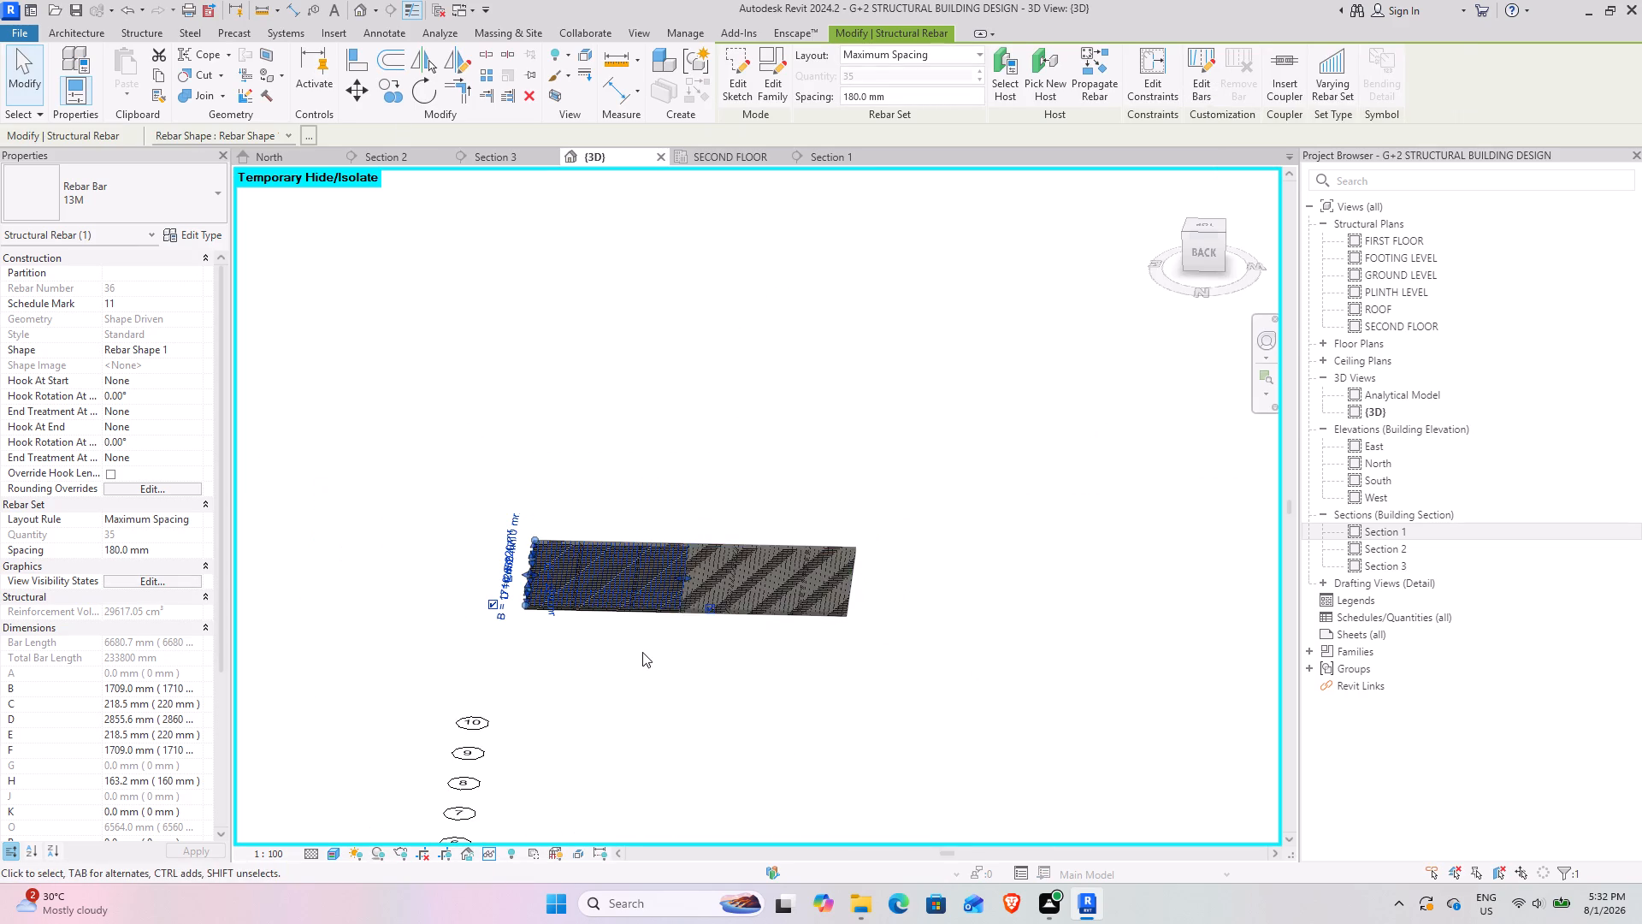
{"action": "middle_click_drag", "start_coordinate": [629, 652], "coordinate": [622, 595]}
In the SECOND FLOOR plan, sketch an 8" slab boundary of about 6600 by 6100 mm between grids 1–3 and 8–10.
{"action": "left_click", "coordinate": [729, 160]}
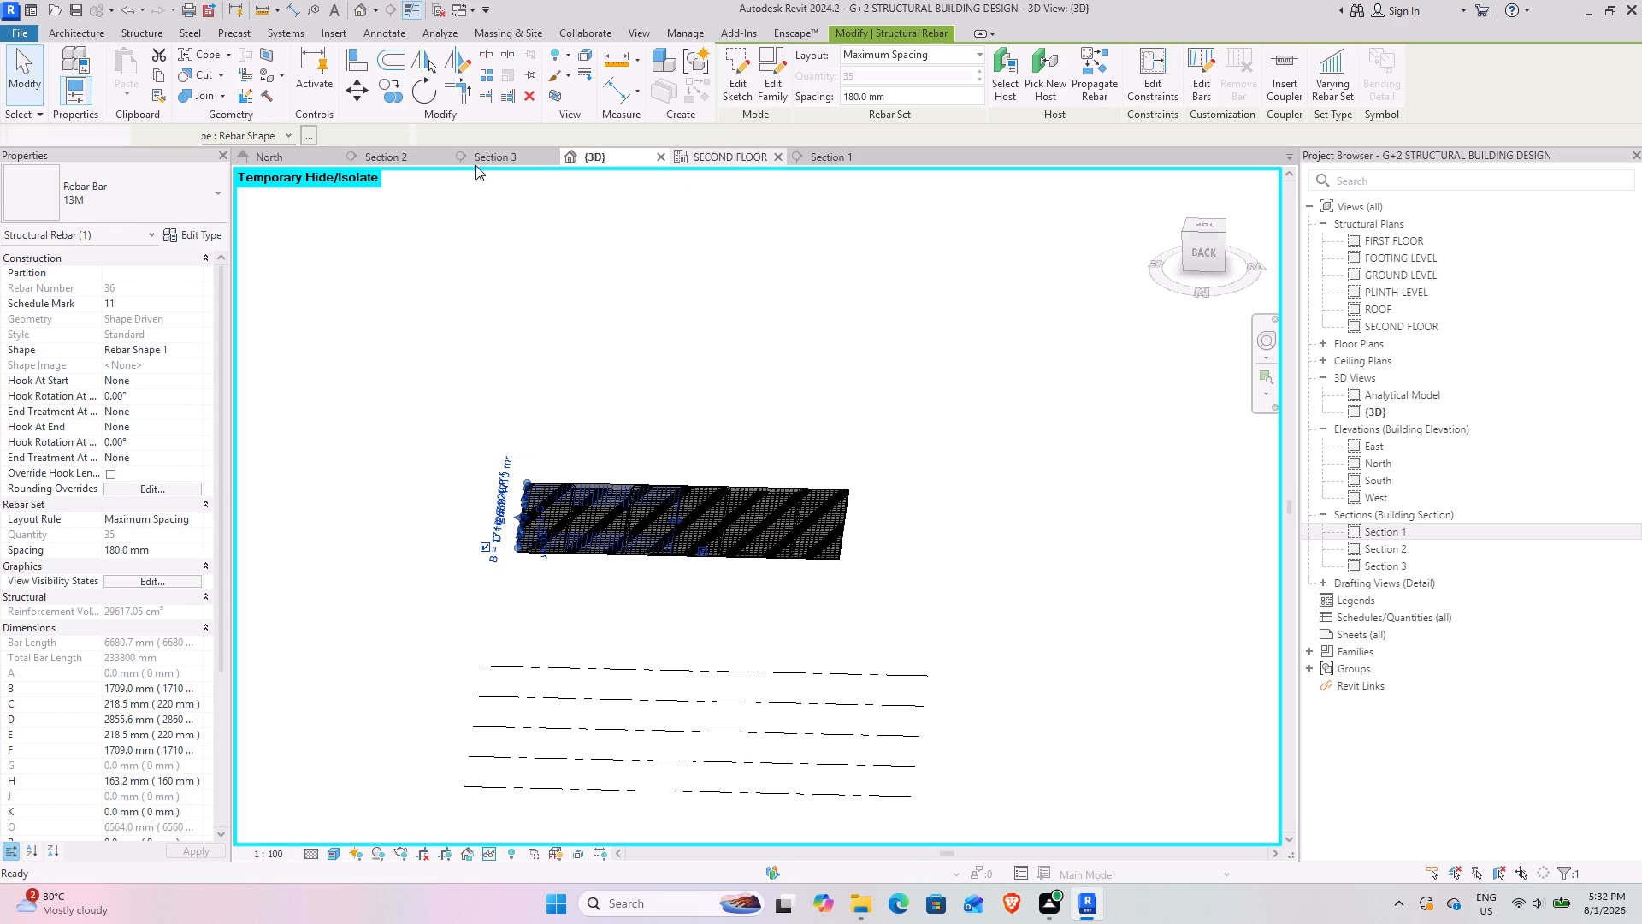
{"action": "left_click", "coordinate": [147, 33]}
{"action": "left_click", "coordinate": [182, 74]}
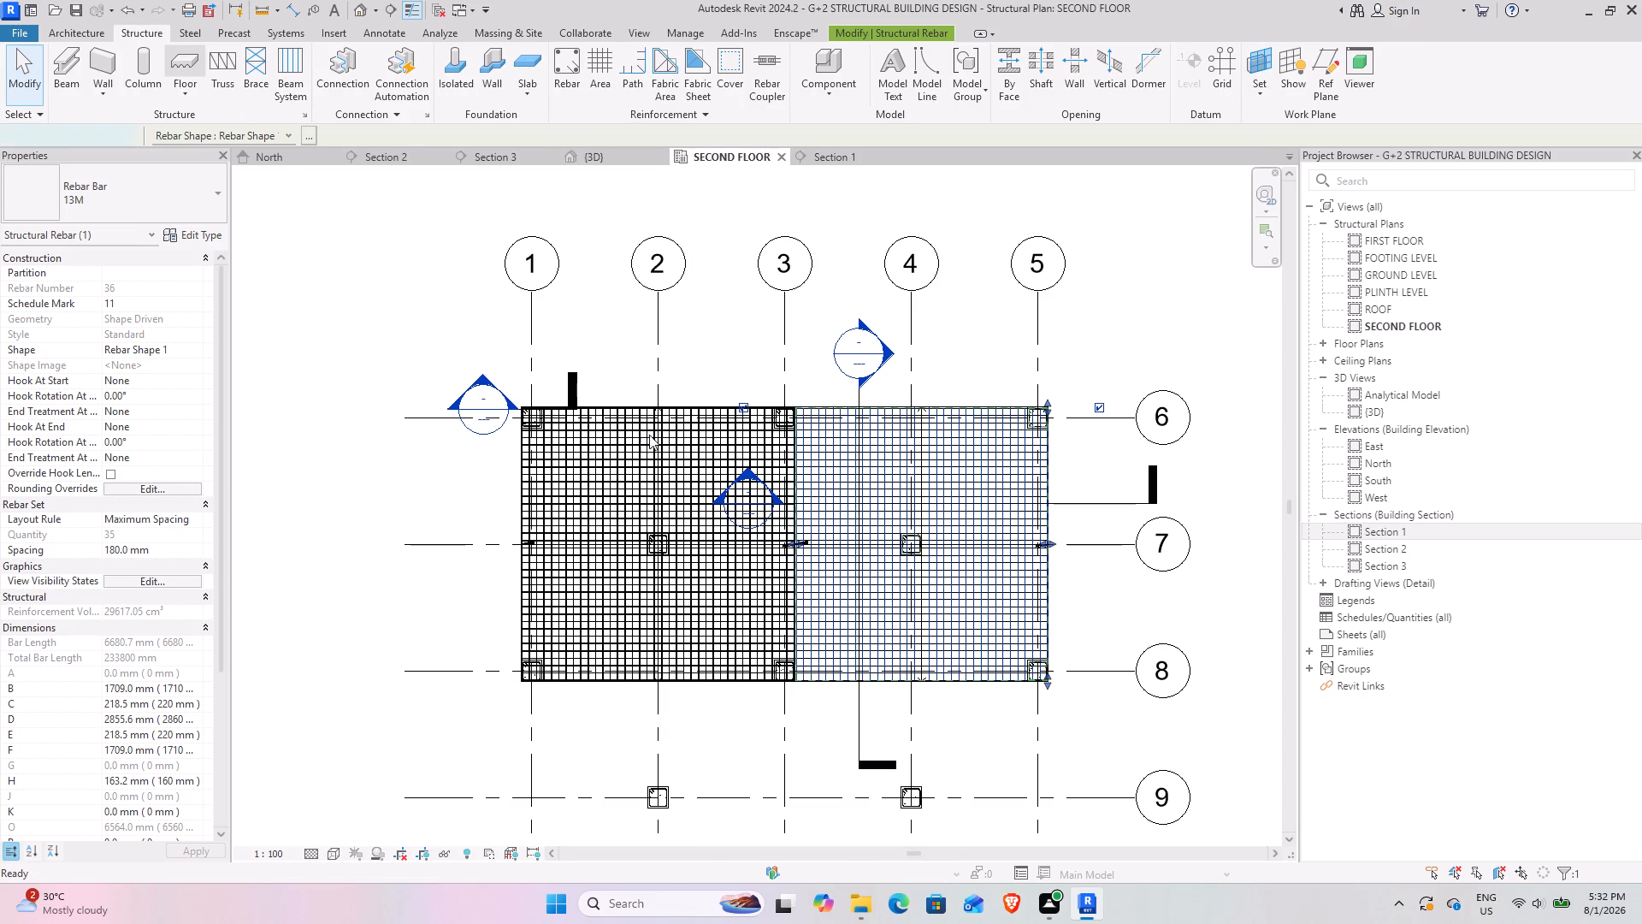
{"action": "middle_click_drag", "start_coordinate": [747, 666], "coordinate": [691, 317]}
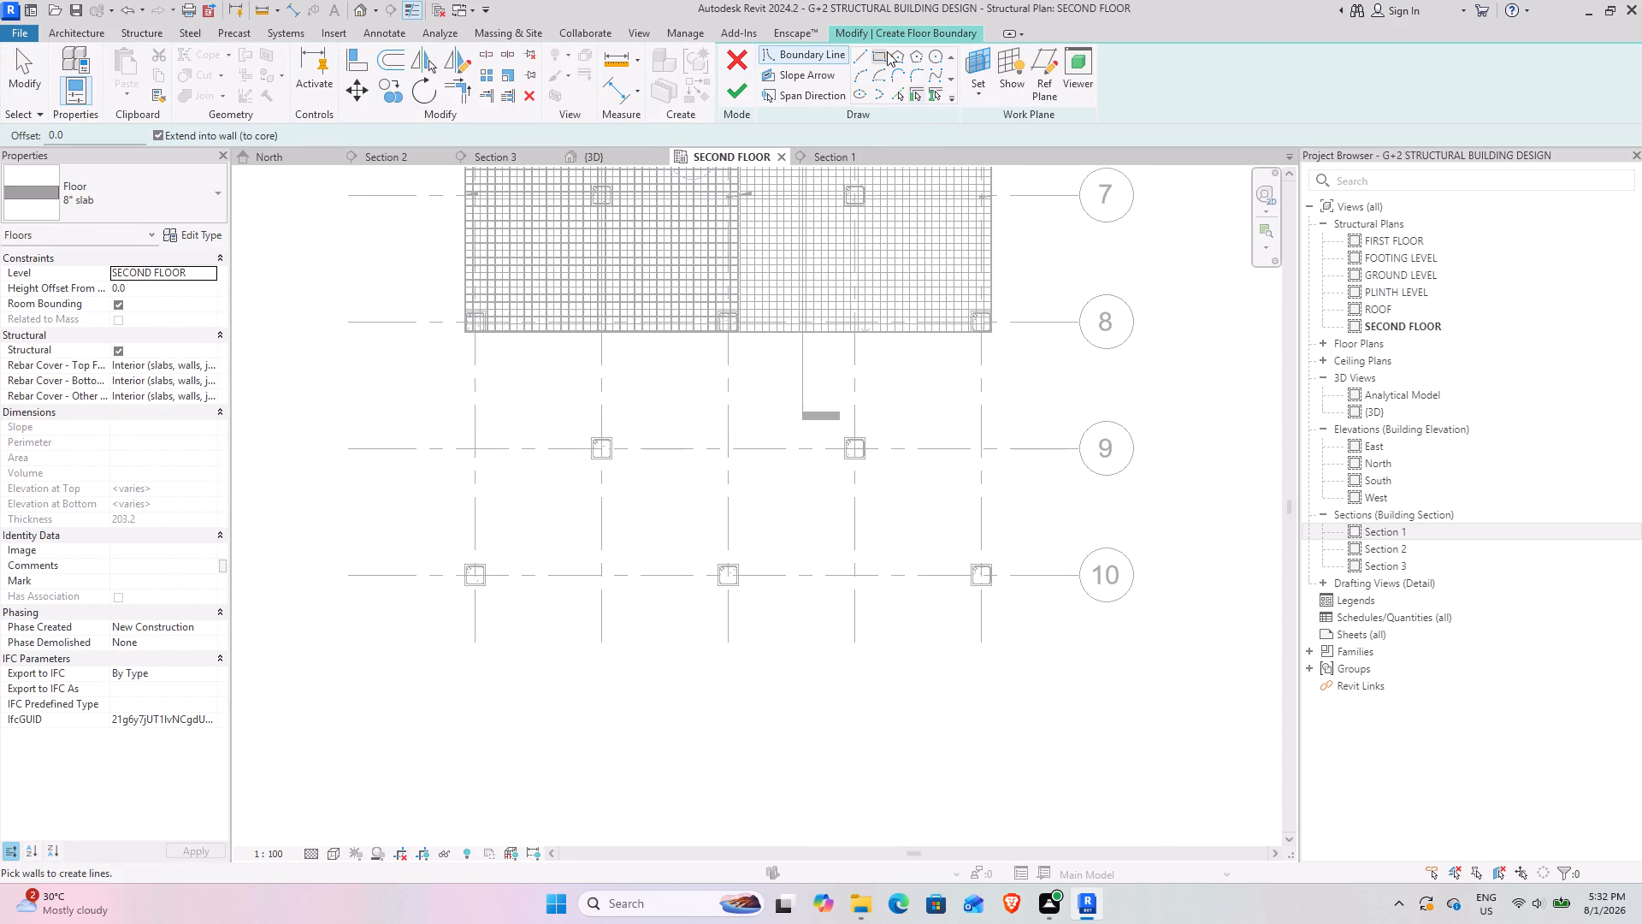
{"action": "left_click", "coordinate": [887, 51]}
{"action": "scroll", "coordinate": [481, 324], "scroll_direction": "up", "scroll_amount": 11}
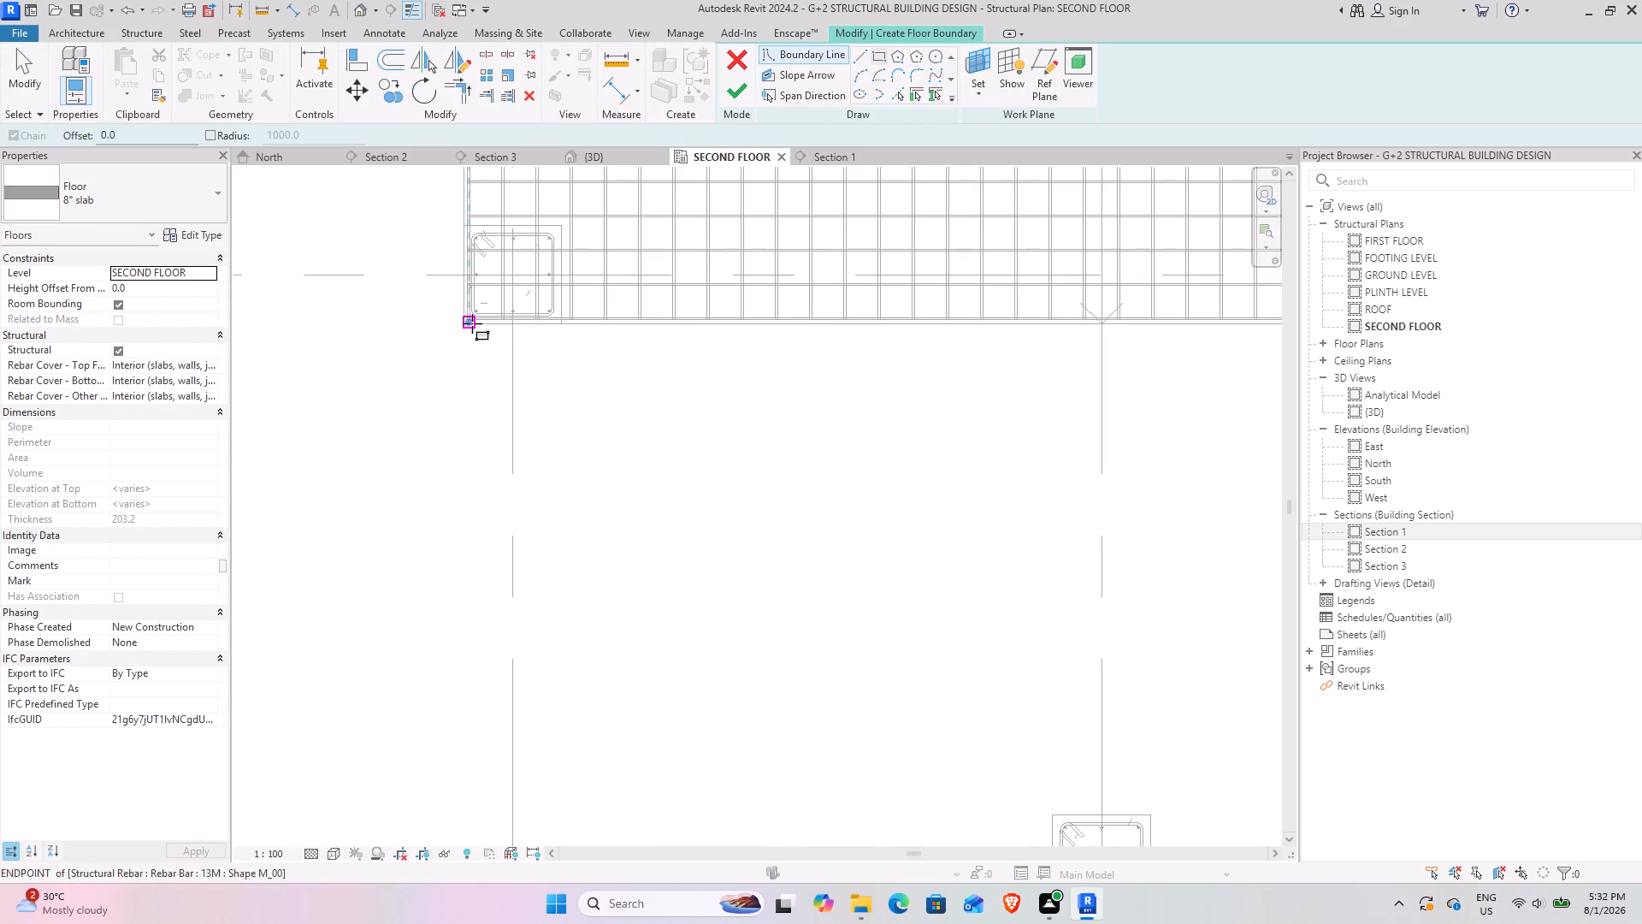
{"action": "left_click", "coordinate": [466, 325]}
{"action": "scroll", "coordinate": [998, 677], "scroll_direction": "down", "scroll_amount": 4}
{"action": "middle_click_drag", "start_coordinate": [983, 604], "coordinate": [899, 450]}
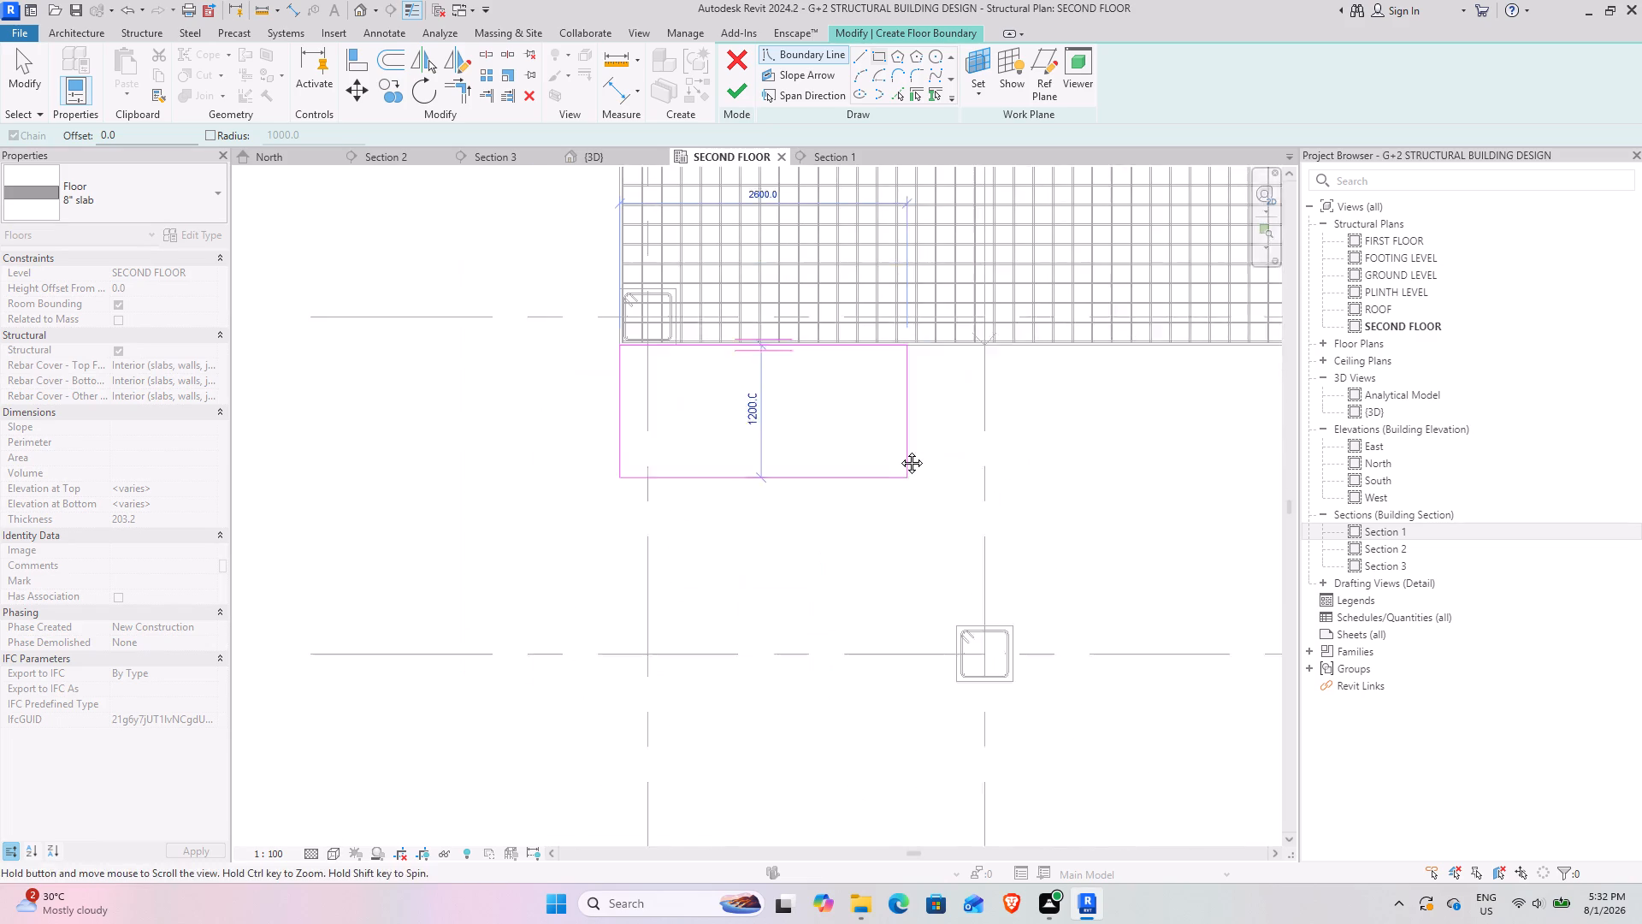
{"action": "middle_click_drag", "start_coordinate": [899, 450], "coordinate": [898, 448]}
{"action": "middle_click_drag", "start_coordinate": [1024, 721], "coordinate": [724, 352]}
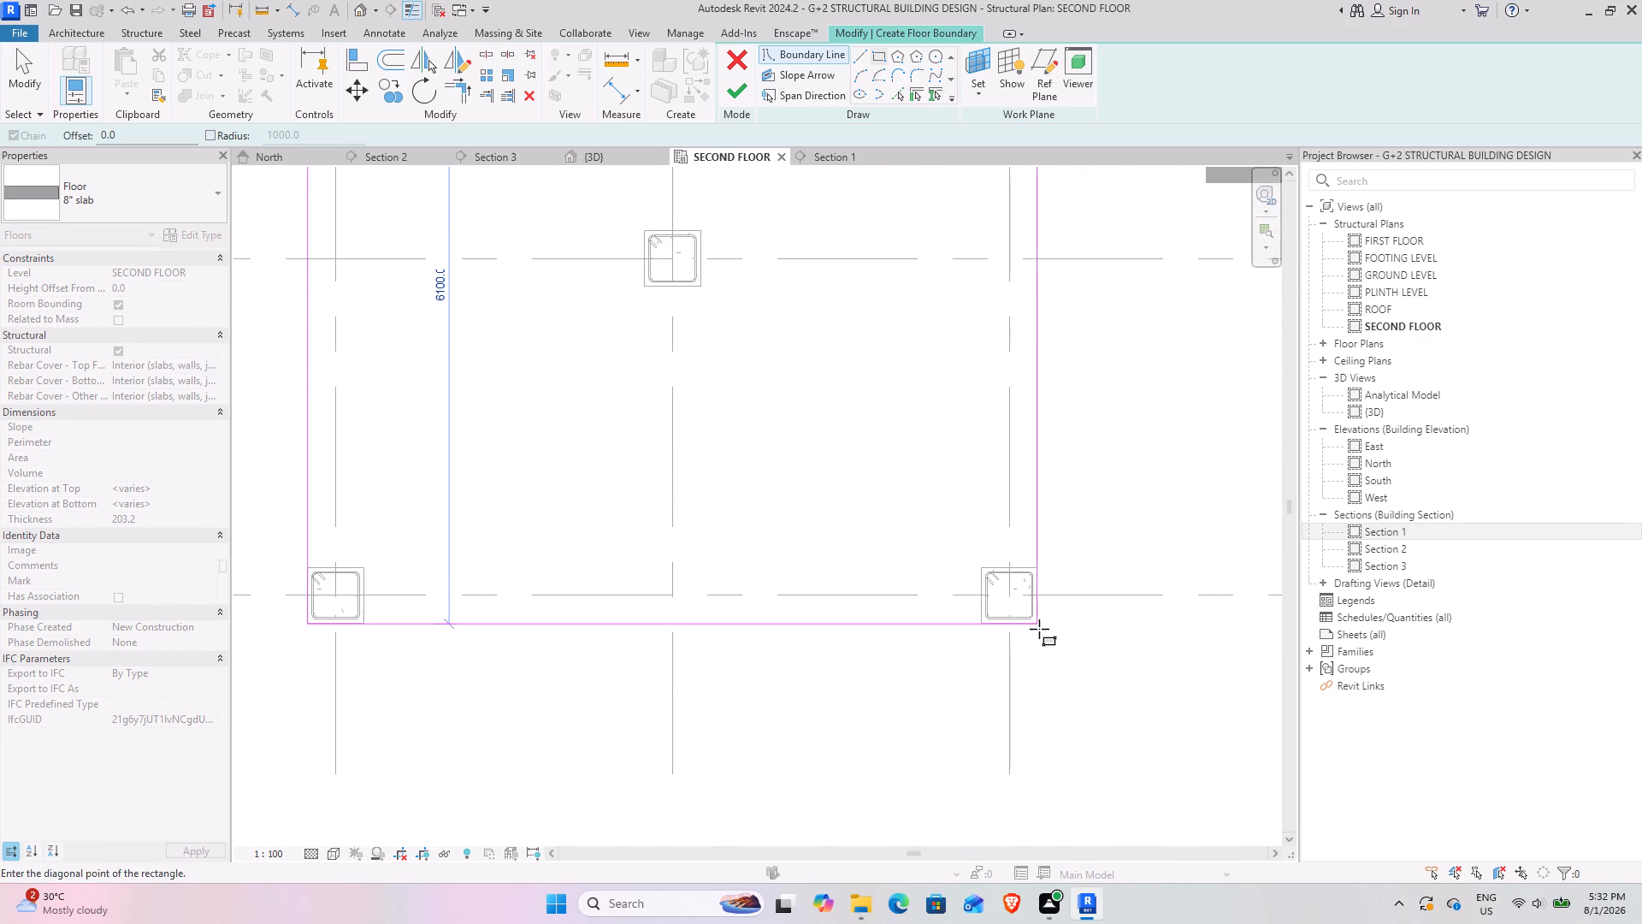
{"action": "left_click", "coordinate": [1039, 629]}
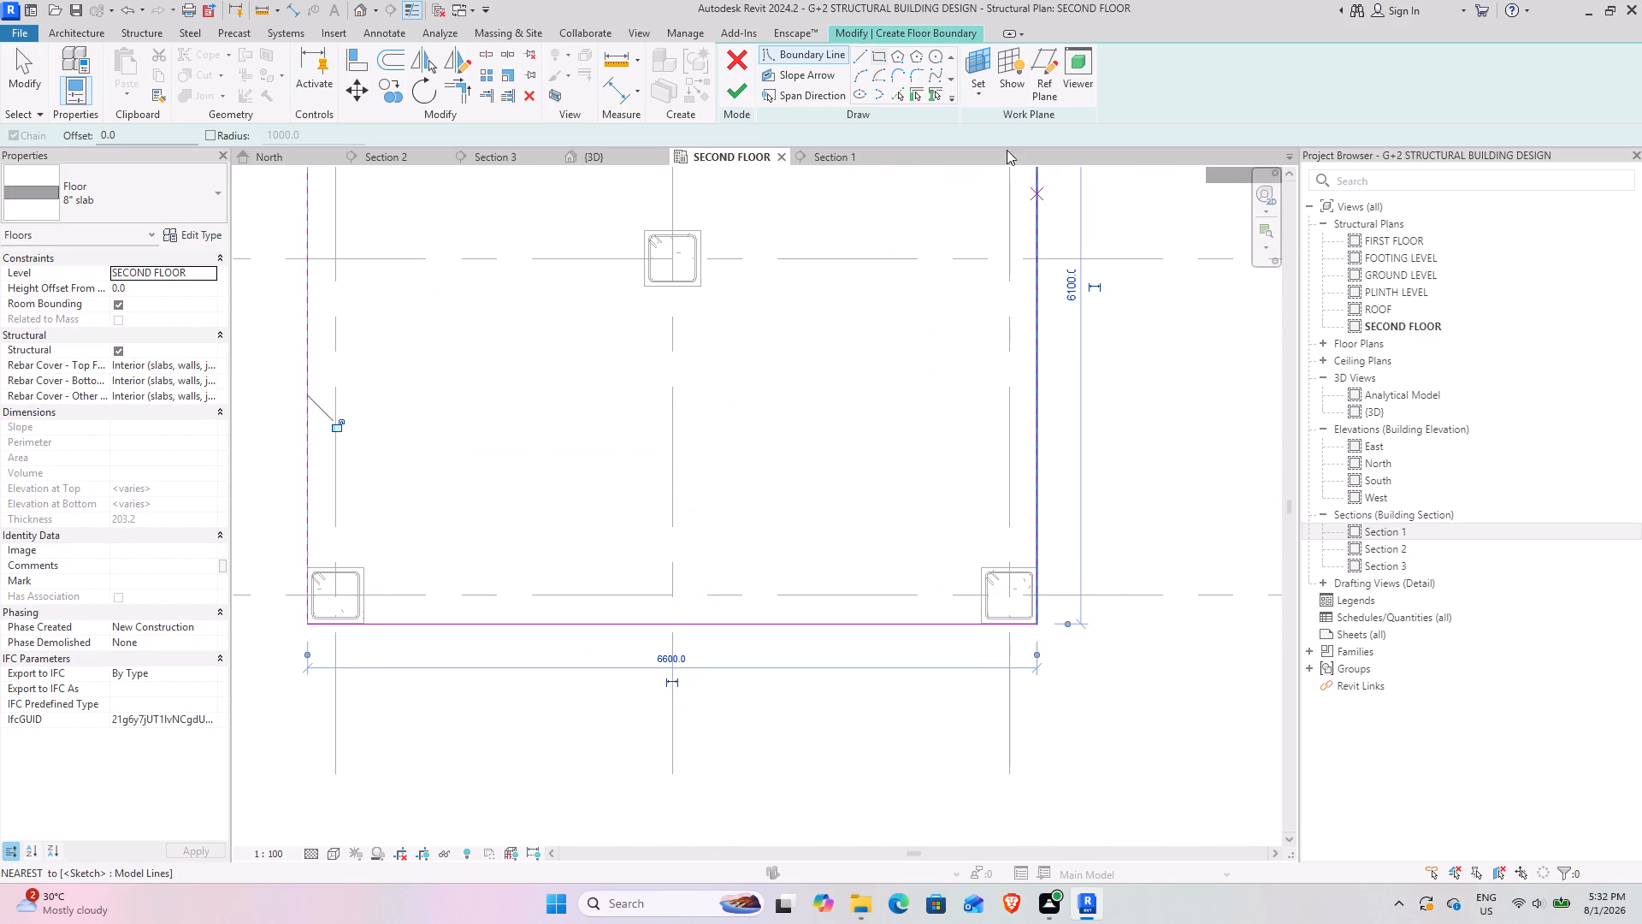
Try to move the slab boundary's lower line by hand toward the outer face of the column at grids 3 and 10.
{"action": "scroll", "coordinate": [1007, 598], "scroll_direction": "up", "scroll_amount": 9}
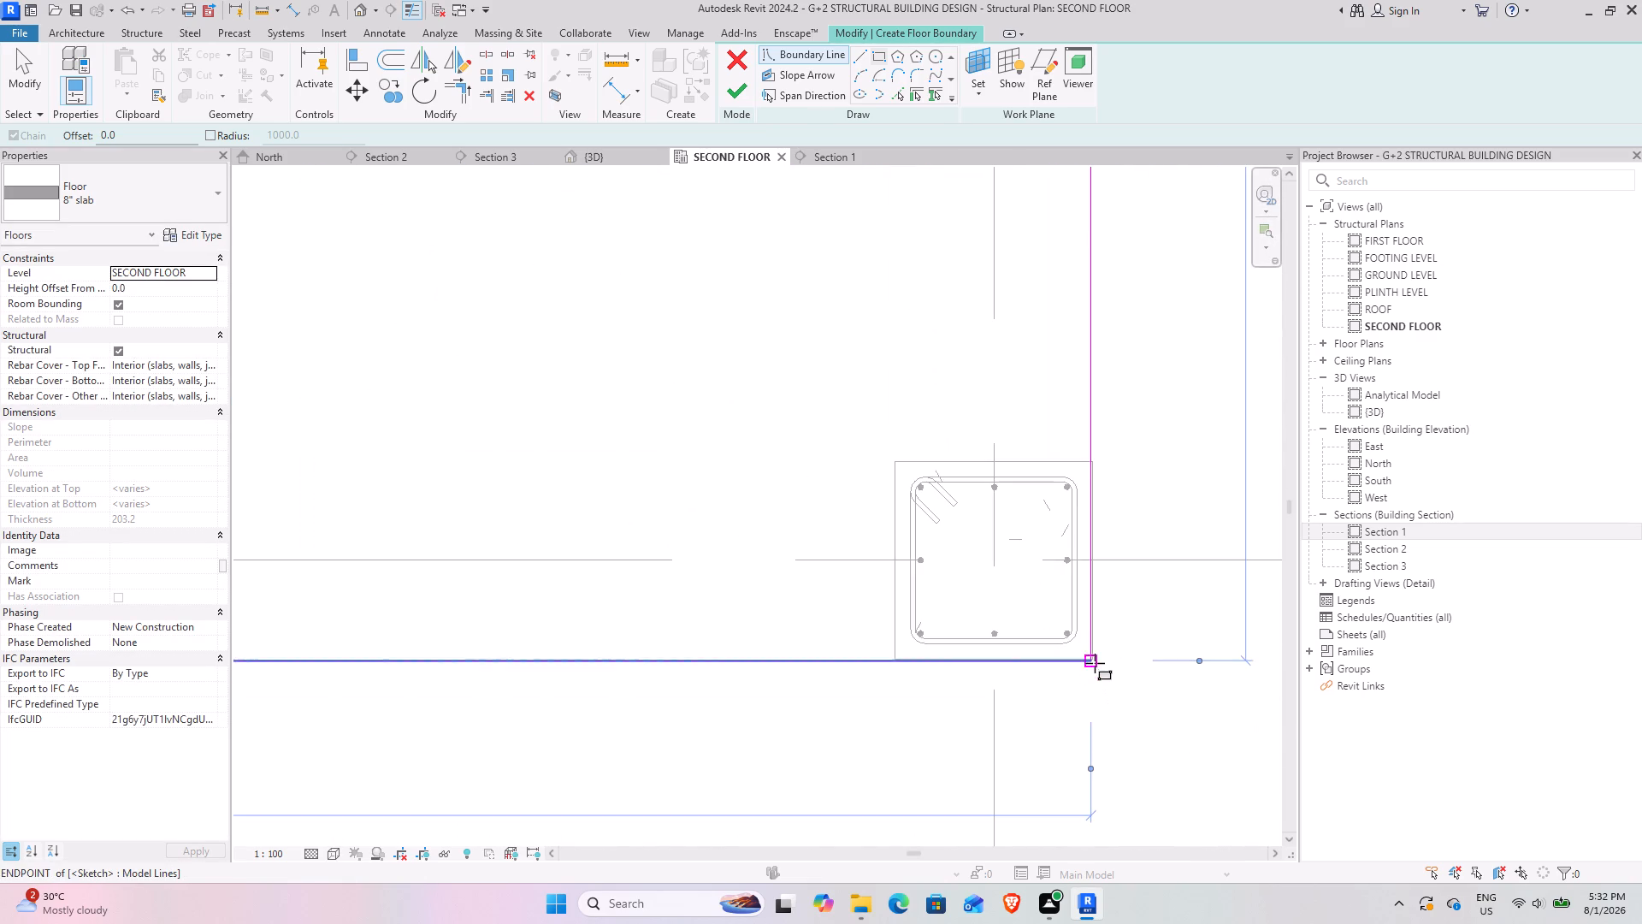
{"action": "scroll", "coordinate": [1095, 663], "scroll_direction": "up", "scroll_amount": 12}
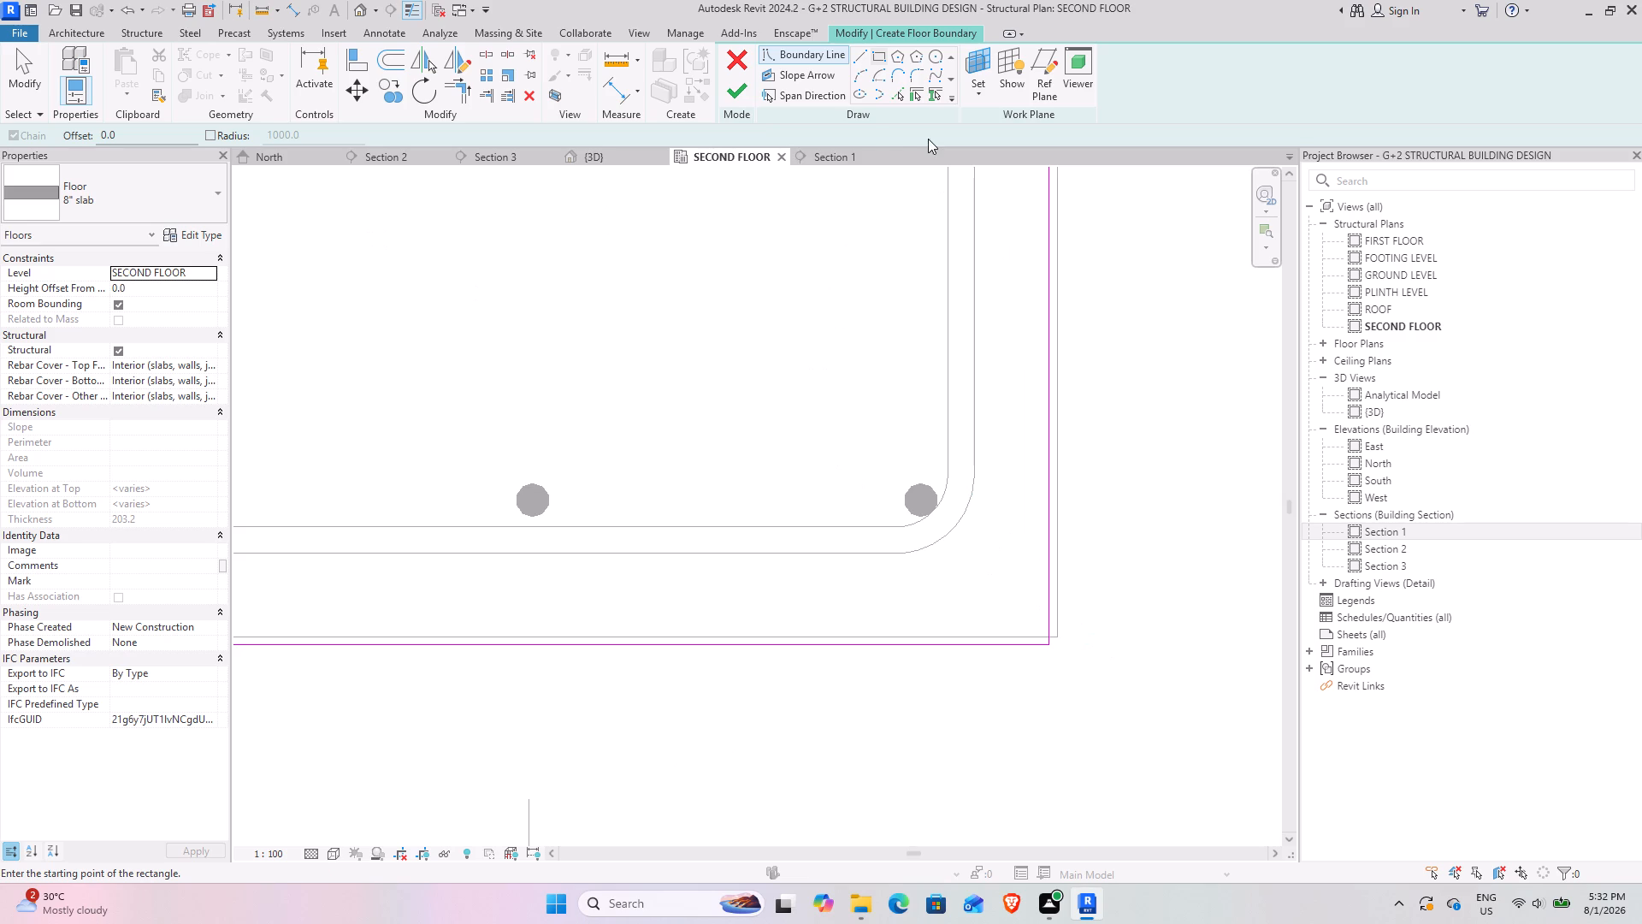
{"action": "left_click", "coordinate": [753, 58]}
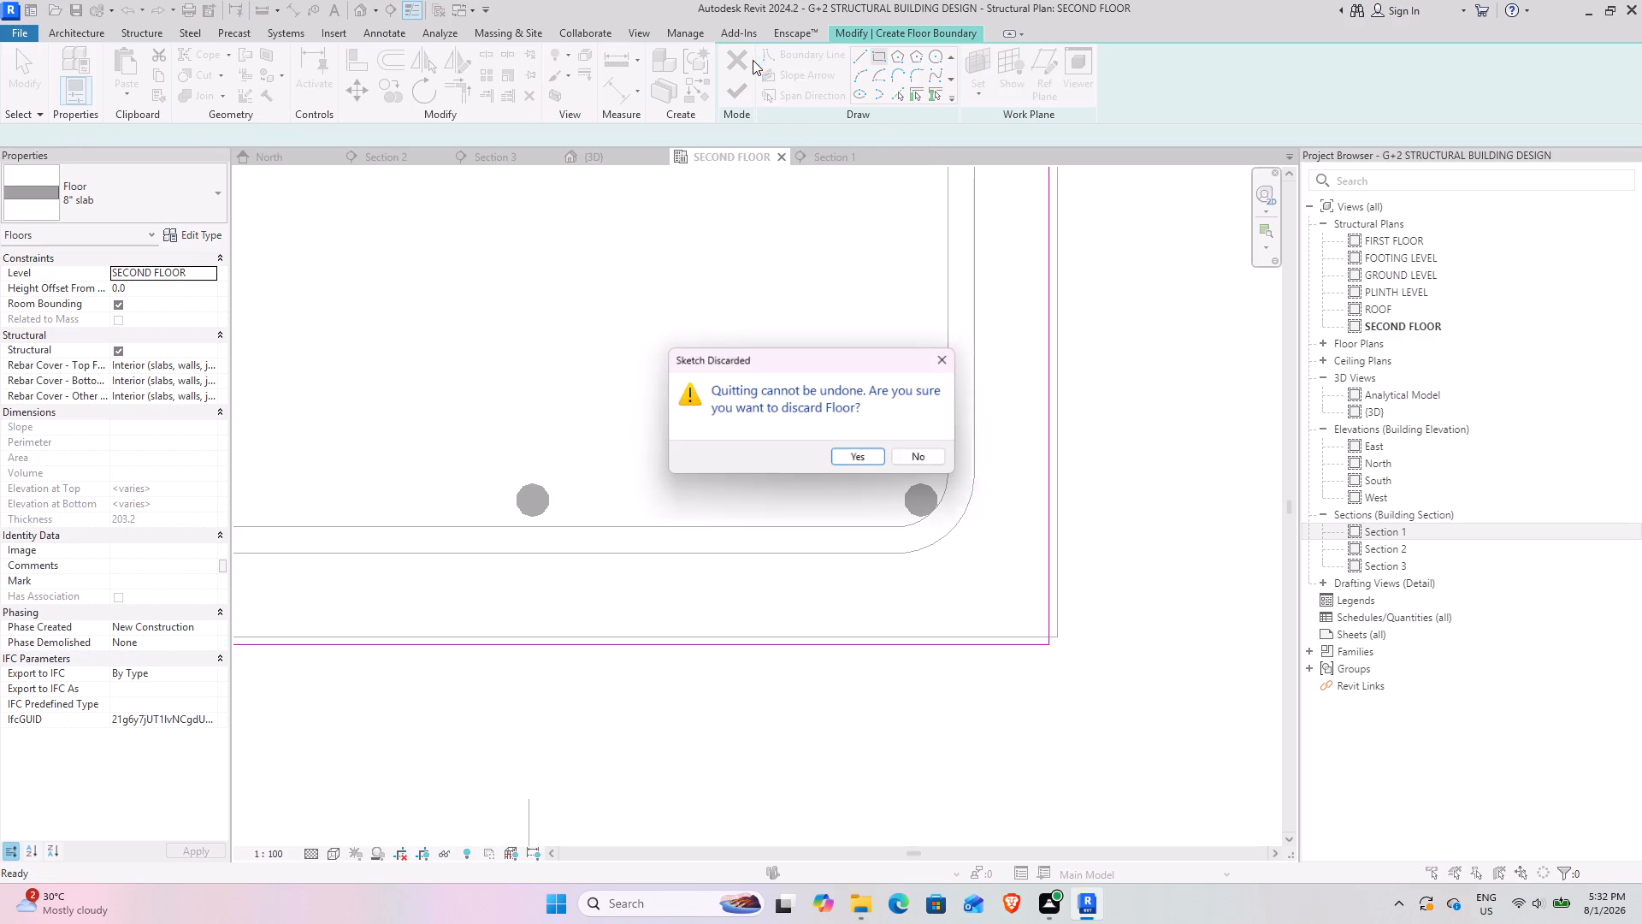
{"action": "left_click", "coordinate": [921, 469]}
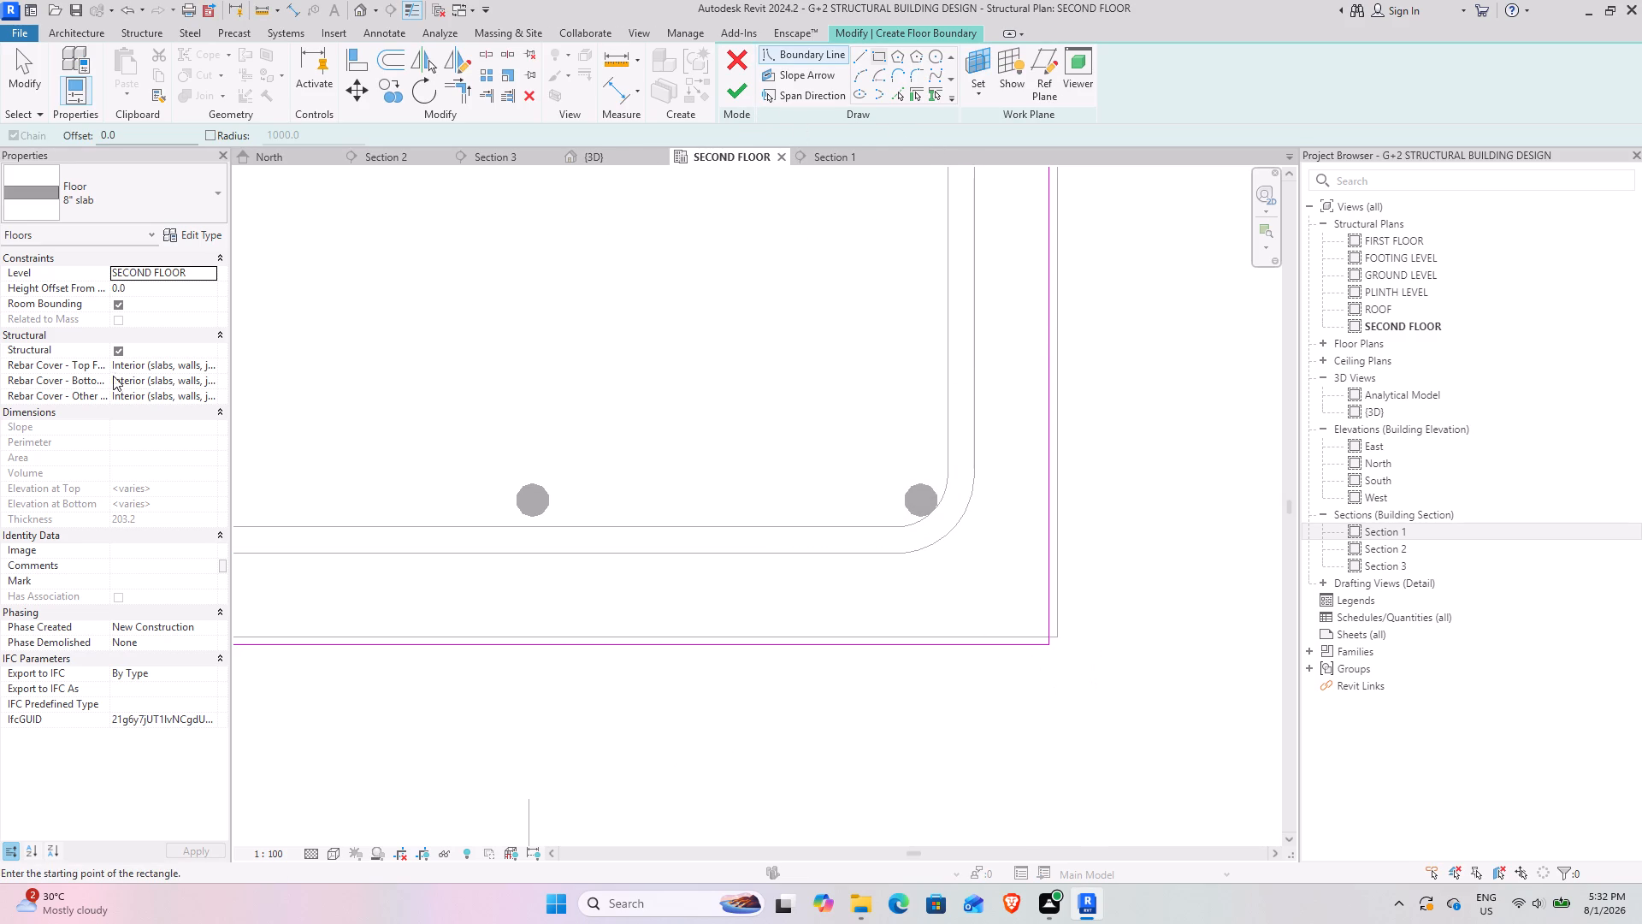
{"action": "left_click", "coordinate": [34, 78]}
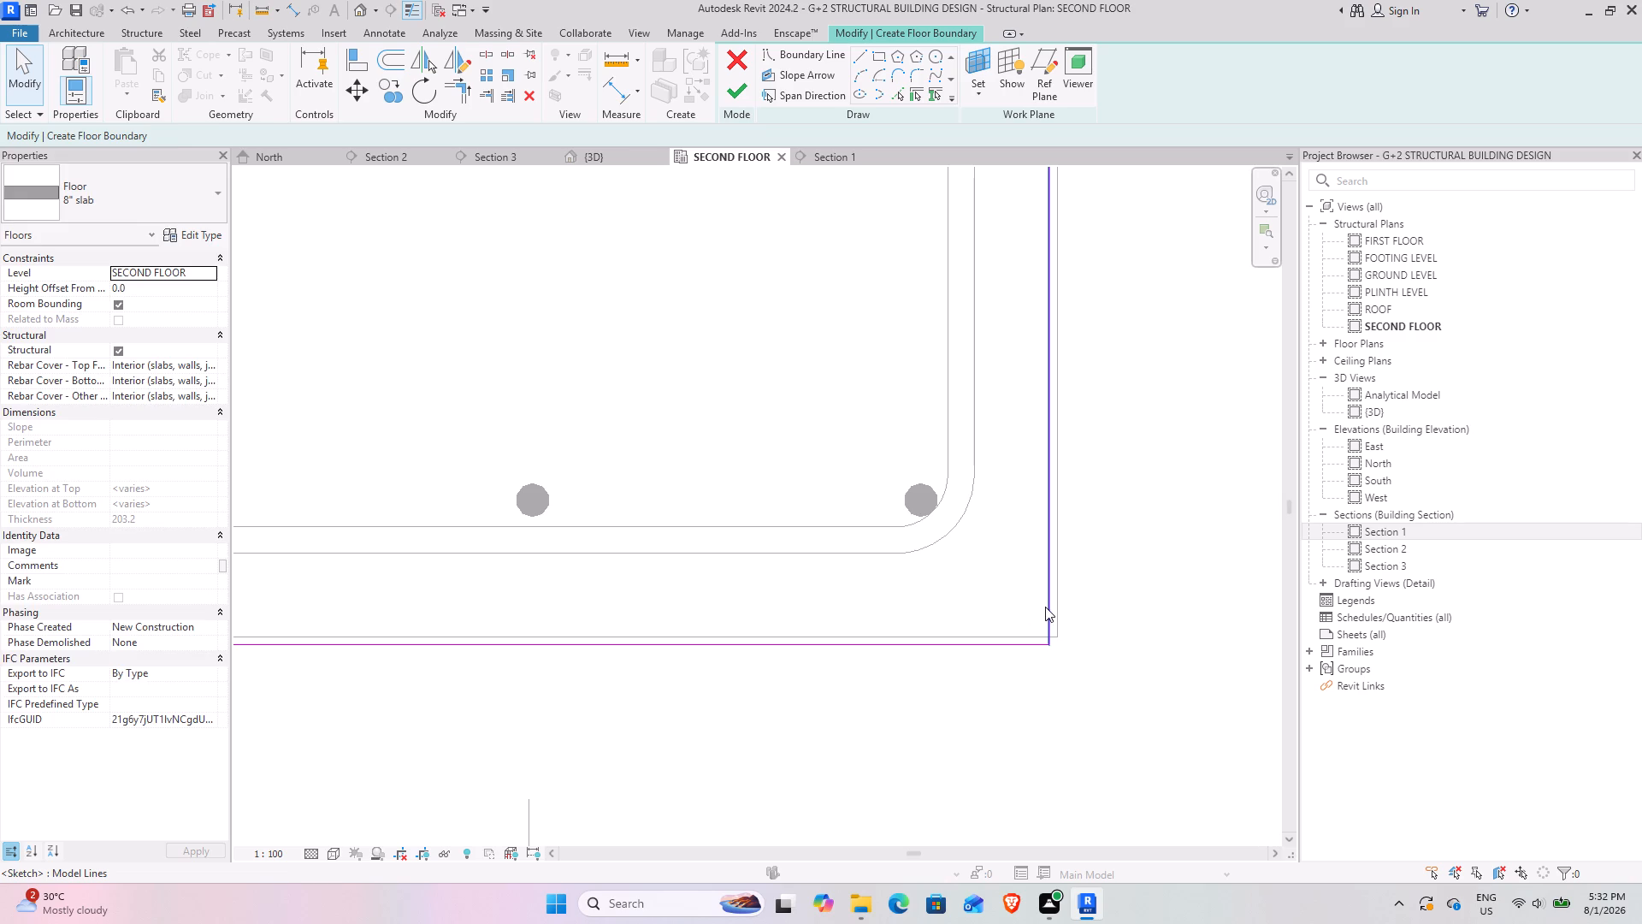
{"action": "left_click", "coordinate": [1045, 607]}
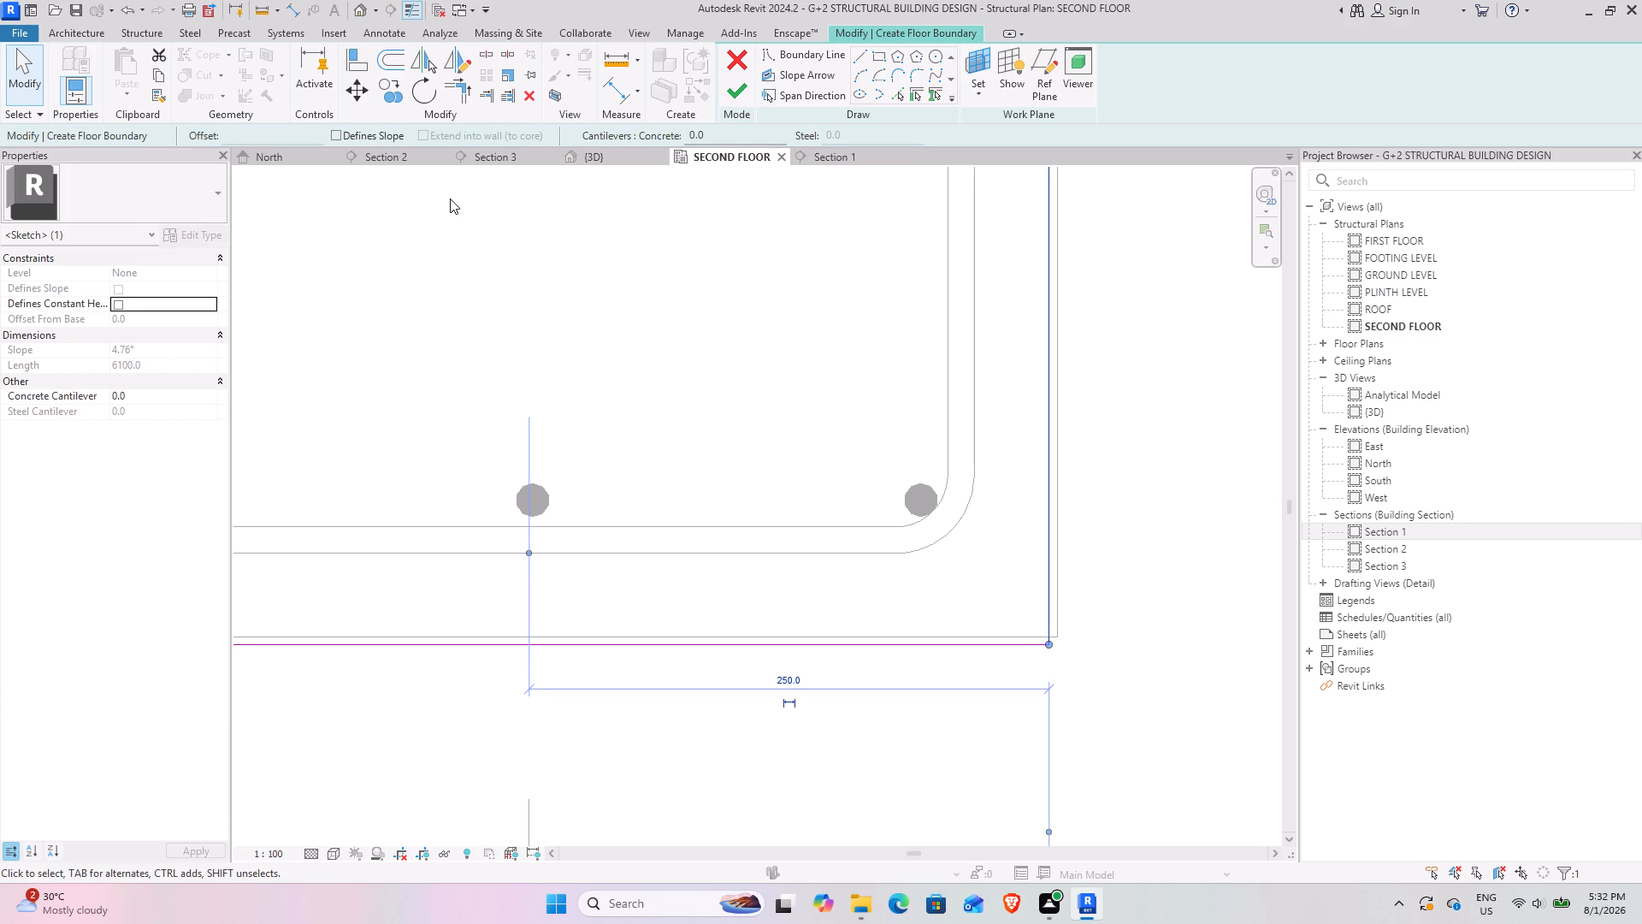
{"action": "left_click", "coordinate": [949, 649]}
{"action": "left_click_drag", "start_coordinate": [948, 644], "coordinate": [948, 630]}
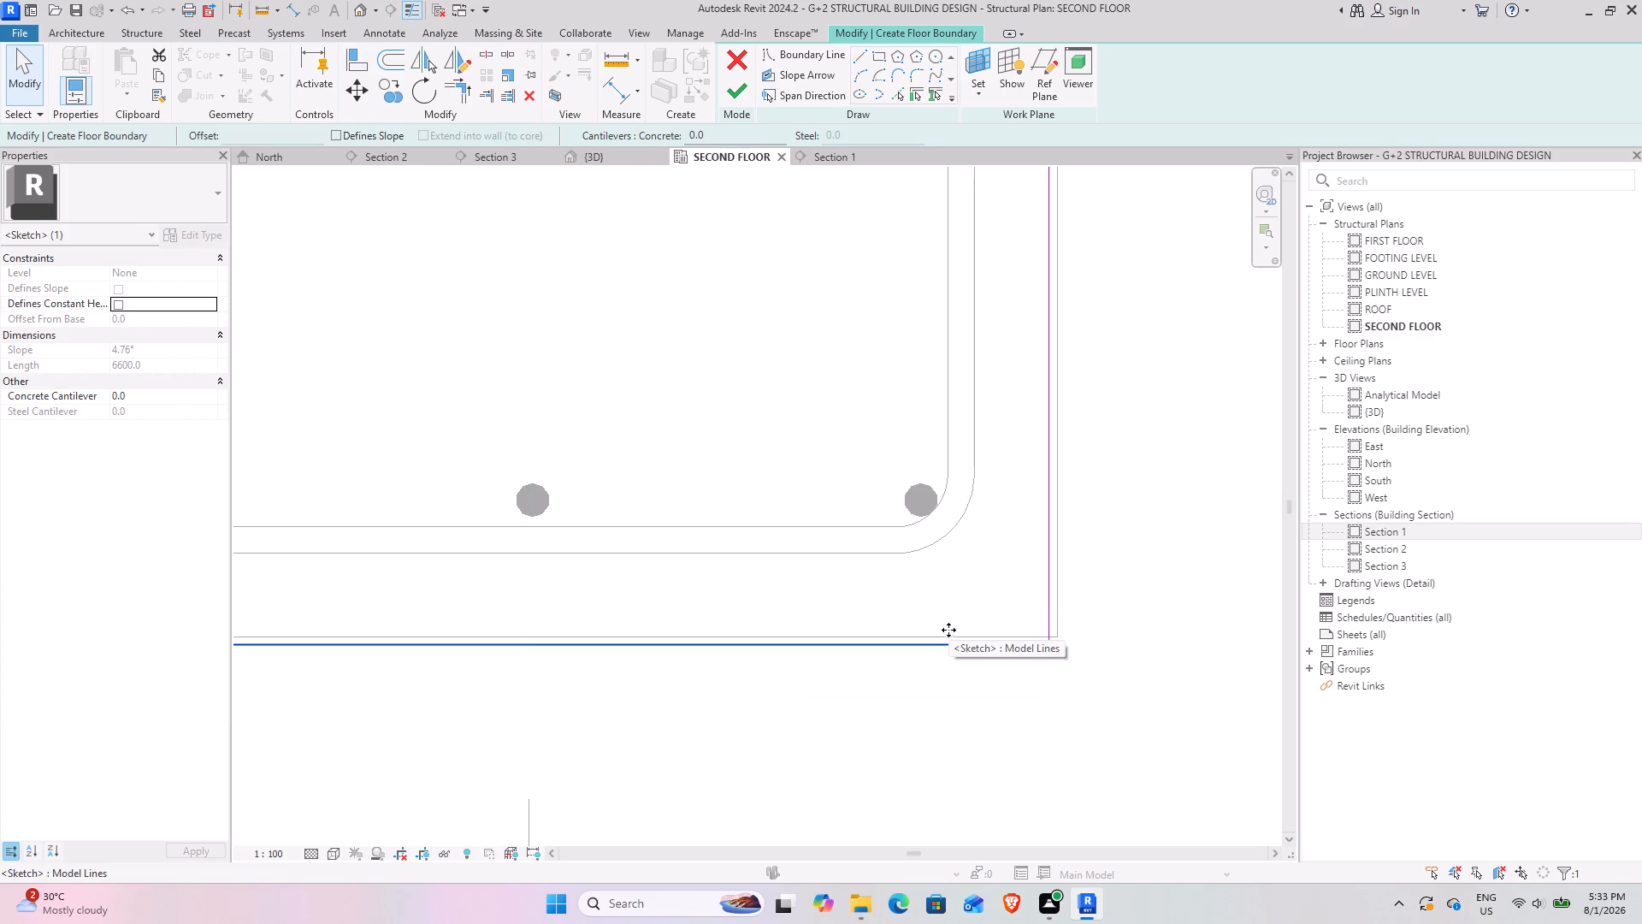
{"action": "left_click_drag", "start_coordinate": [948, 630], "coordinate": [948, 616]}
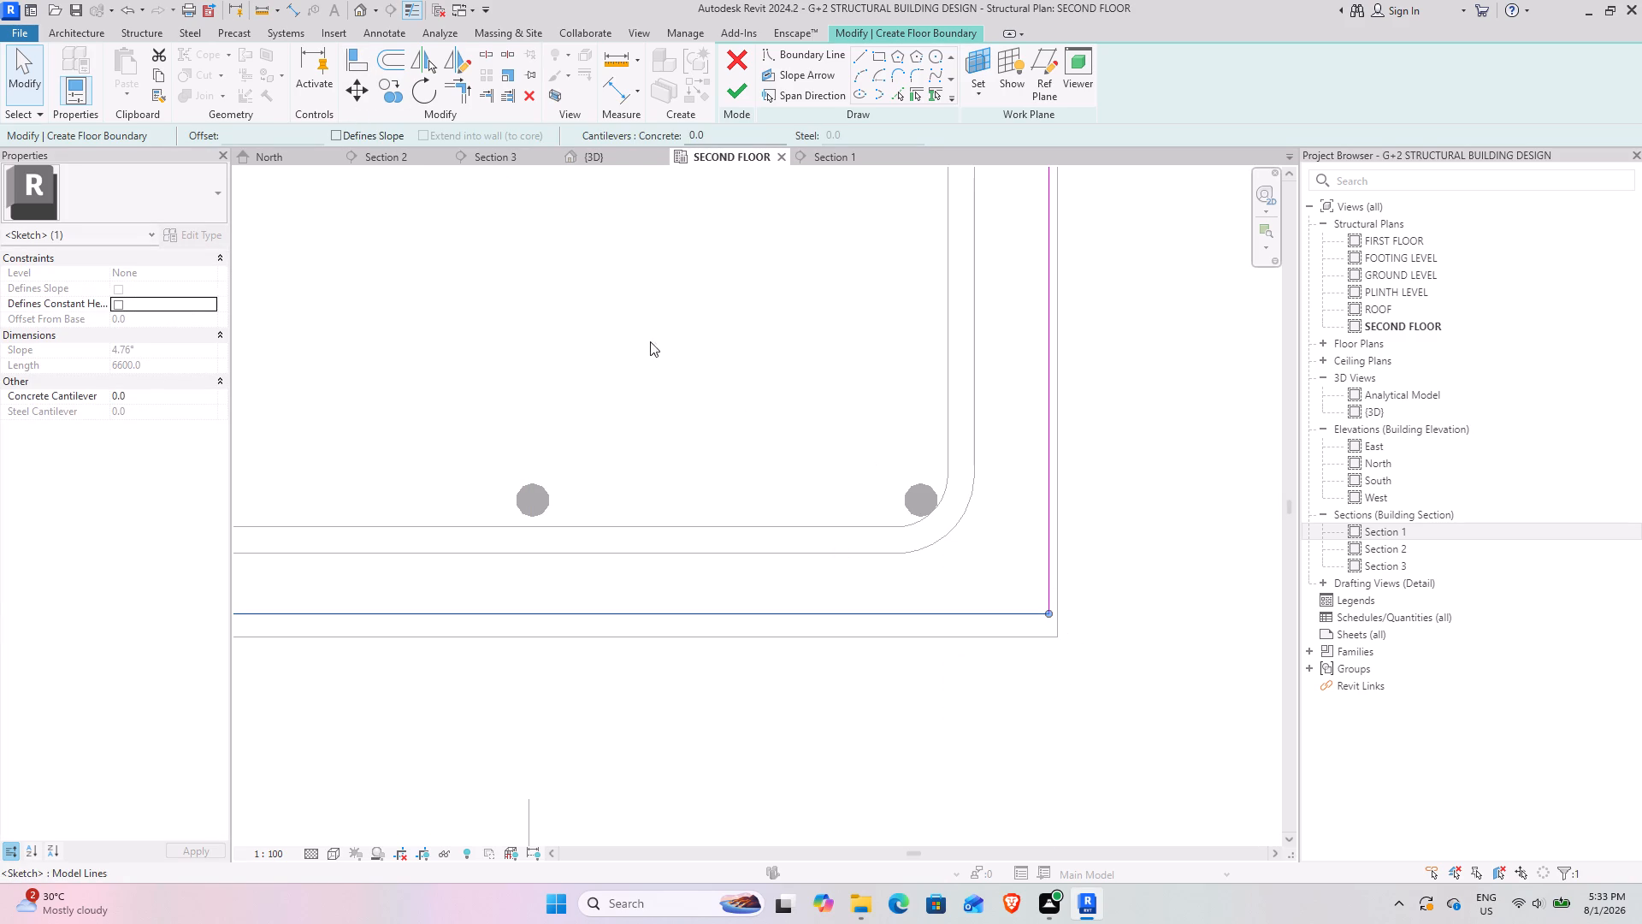
Align the slab boundary's lower and right lines with the outer faces of the column at grids 3 and 10.
{"action": "left_click", "coordinate": [360, 62]}
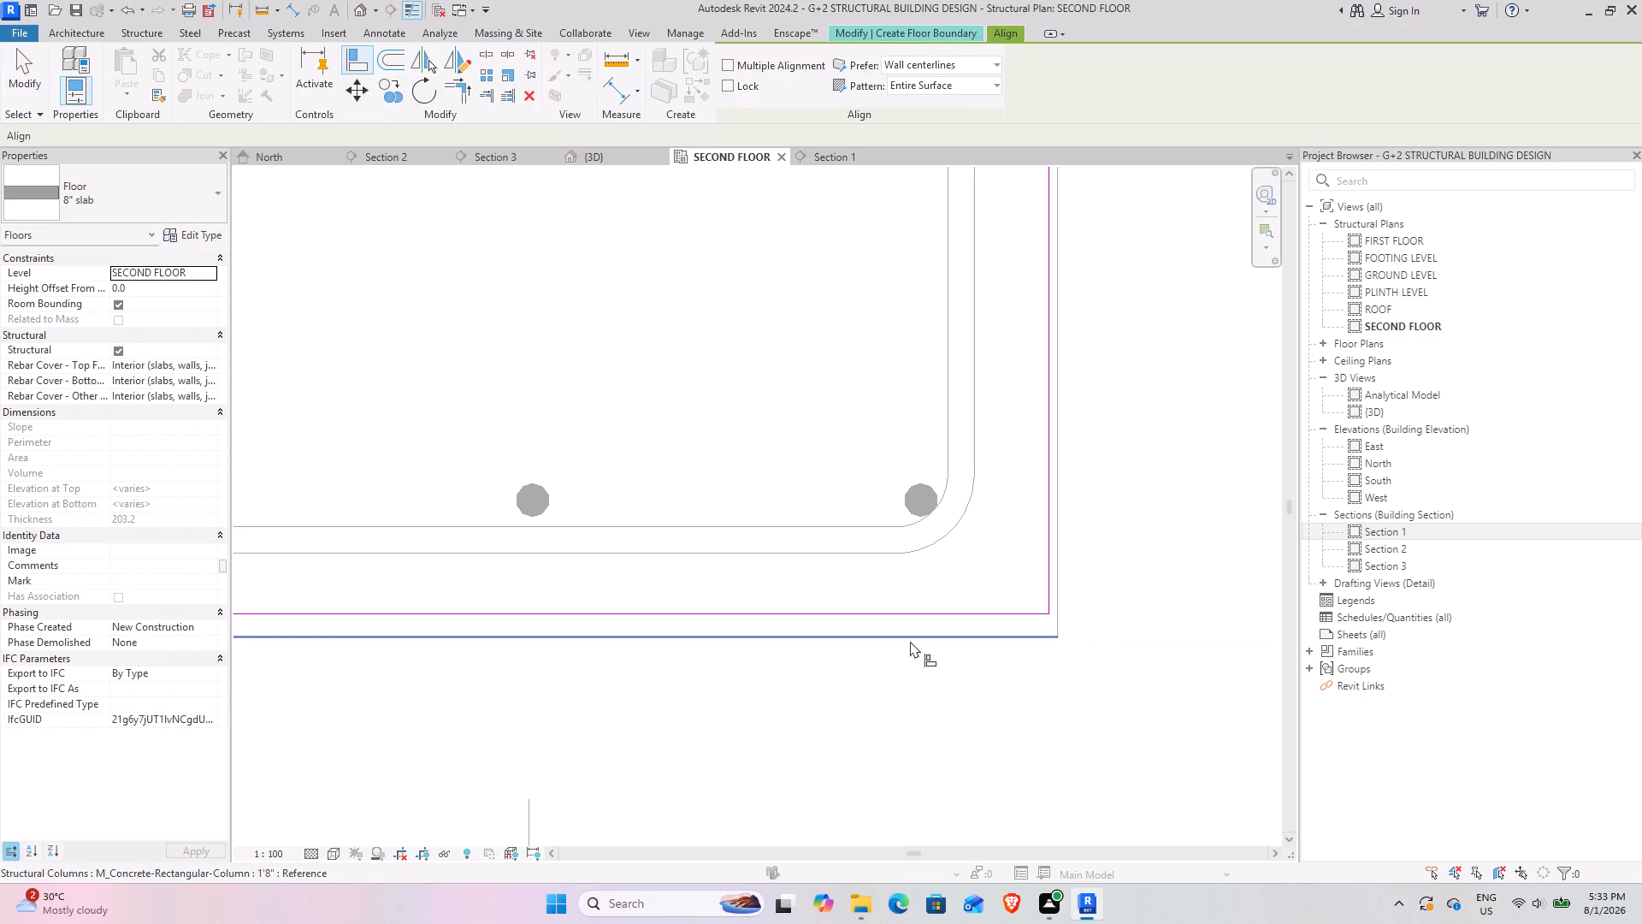
{"action": "left_click", "coordinate": [910, 641]}
{"action": "left_click", "coordinate": [910, 618]}
{"action": "left_click", "coordinate": [1060, 612]}
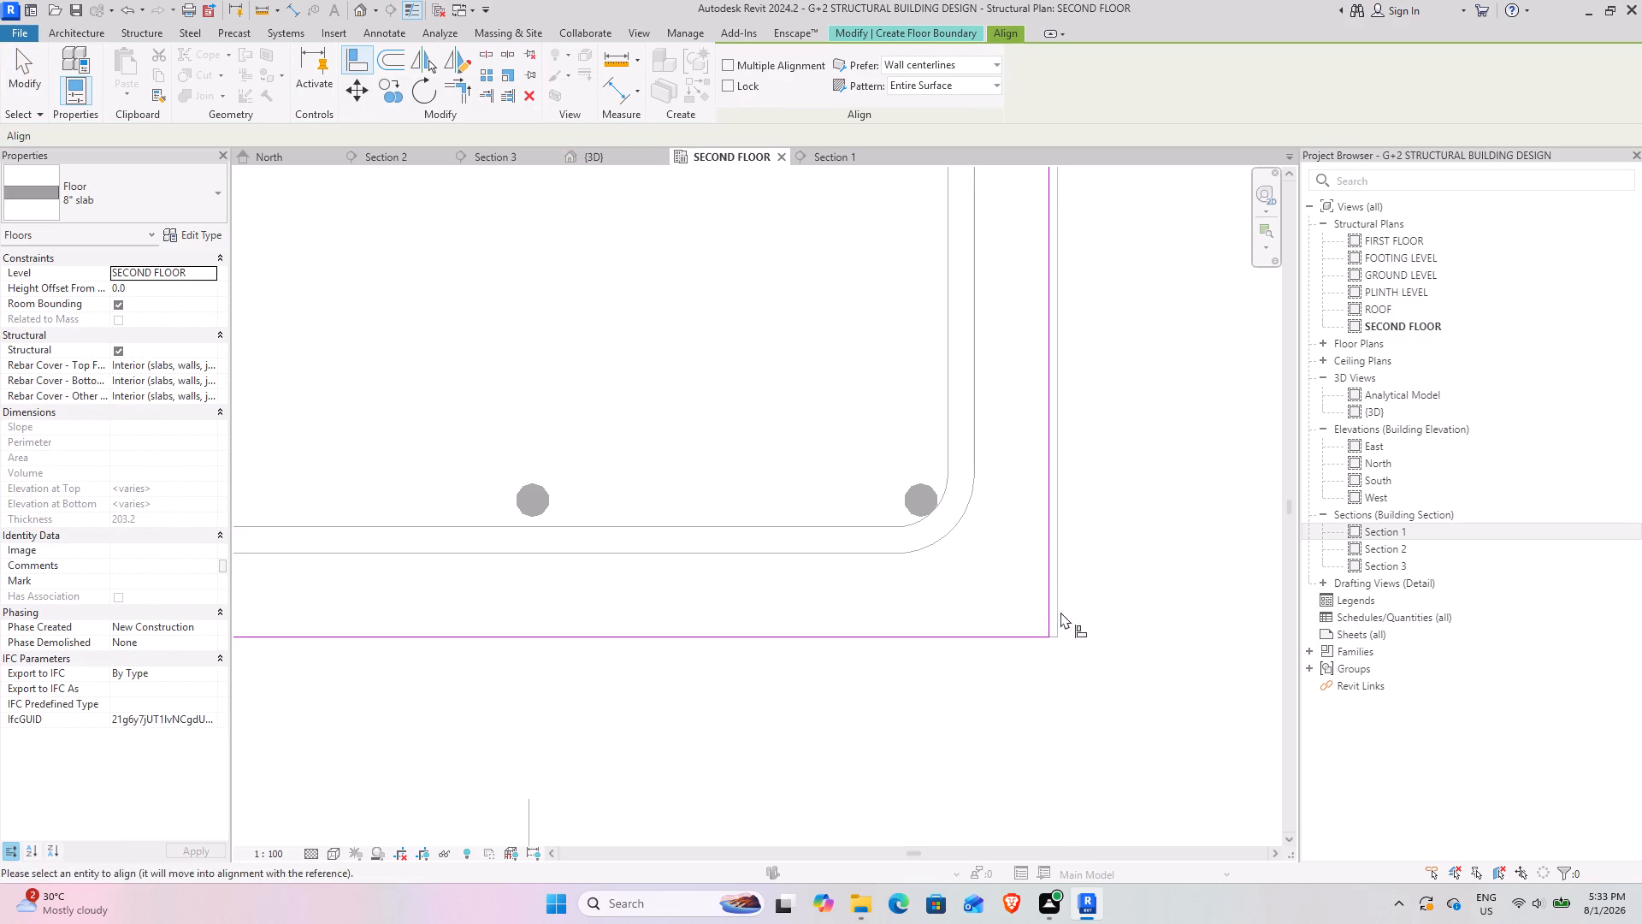
{"action": "left_click", "coordinate": [1049, 603]}
Check the full slab boundary between grids 8 and 10 and finish the 8" slab.
{"action": "scroll", "coordinate": [979, 648], "scroll_direction": "down", "scroll_amount": 9}
{"action": "middle_click_drag", "start_coordinate": [876, 416], "coordinate": [987, 590]}
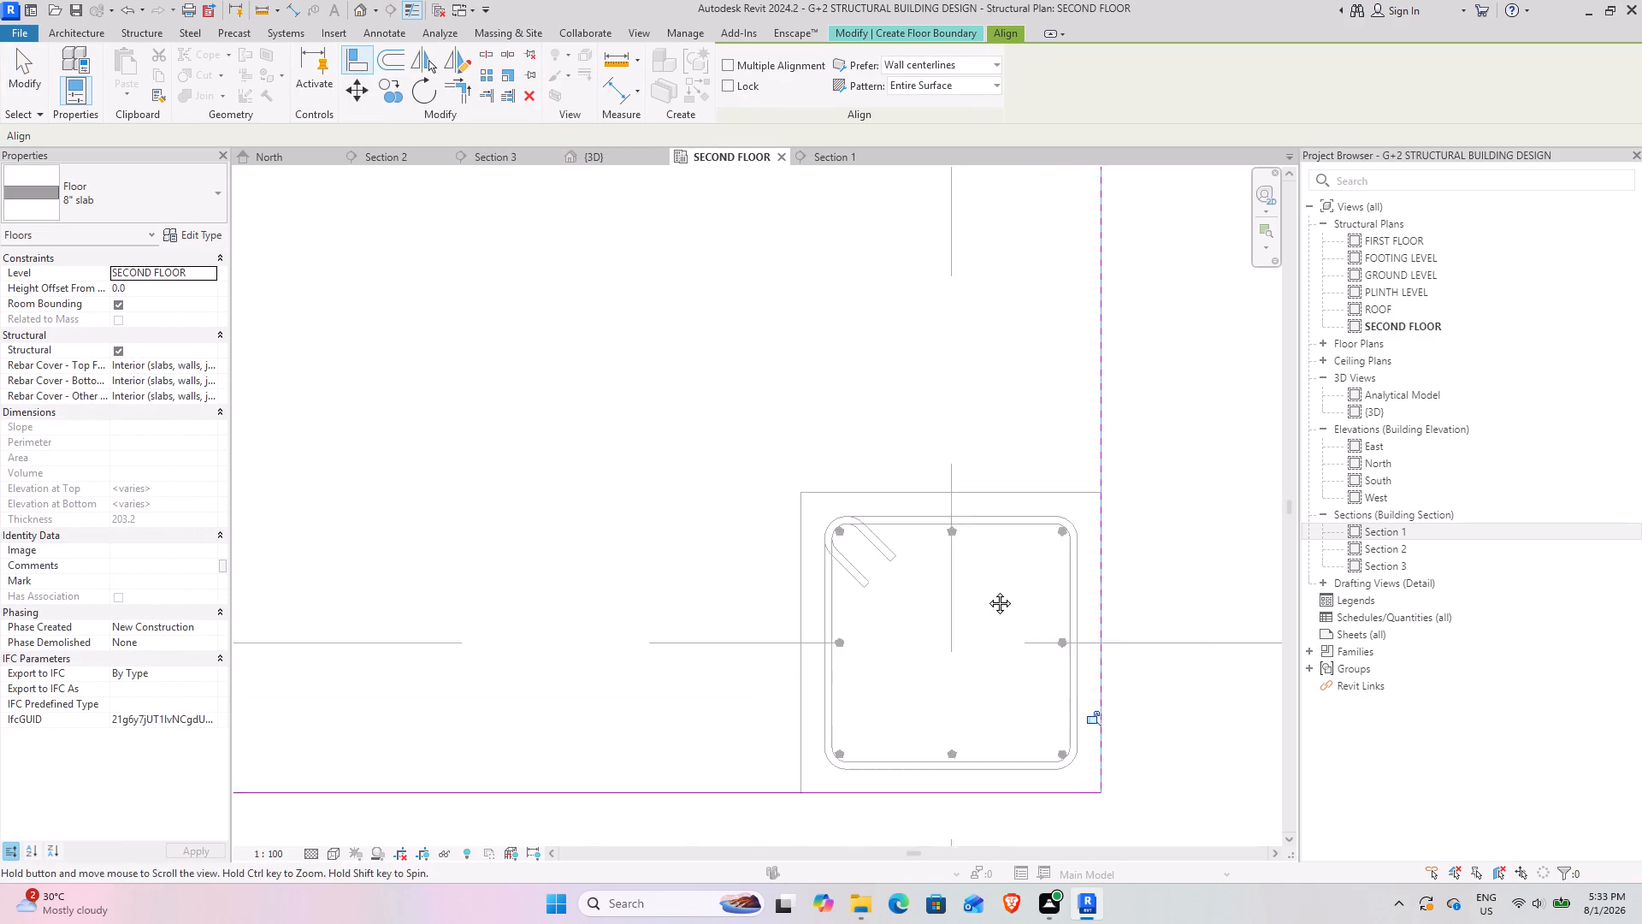
{"action": "middle_click_drag", "start_coordinate": [987, 590], "coordinate": [988, 592]}
{"action": "scroll", "coordinate": [992, 576], "scroll_direction": "down", "scroll_amount": 8}
{"action": "middle_click_drag", "start_coordinate": [893, 455], "coordinate": [1050, 712]}
{"action": "scroll", "coordinate": [1027, 638], "scroll_direction": "down", "scroll_amount": 8}
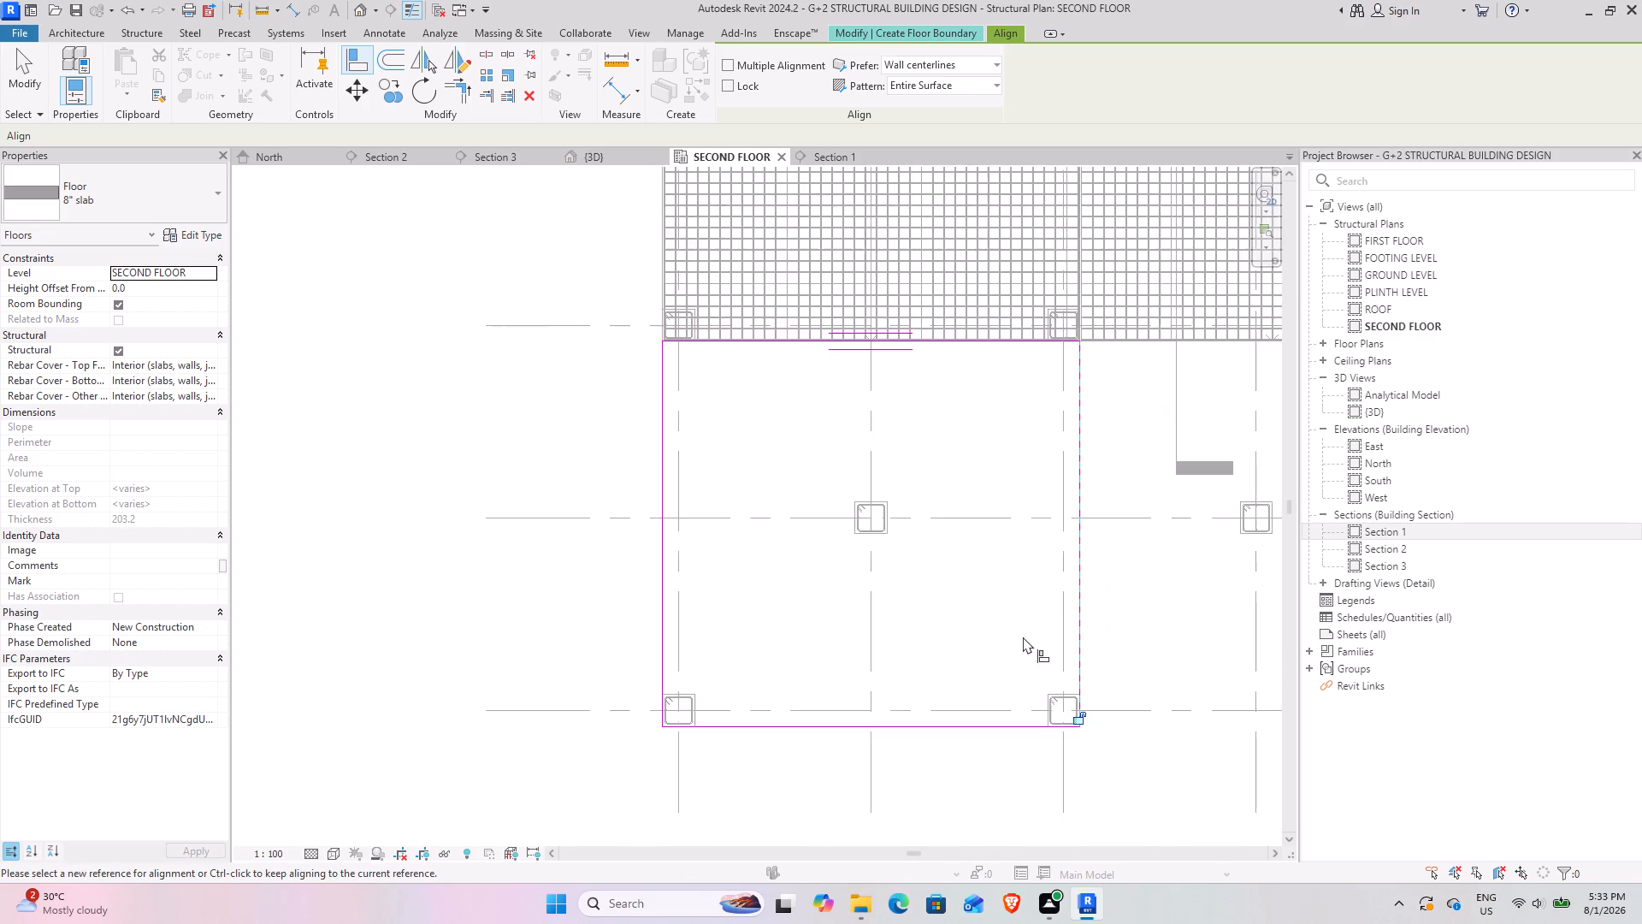
{"action": "scroll", "coordinate": [1023, 637], "scroll_direction": "down", "scroll_amount": 1}
{"action": "middle_click_drag", "start_coordinate": [942, 573], "coordinate": [951, 615]}
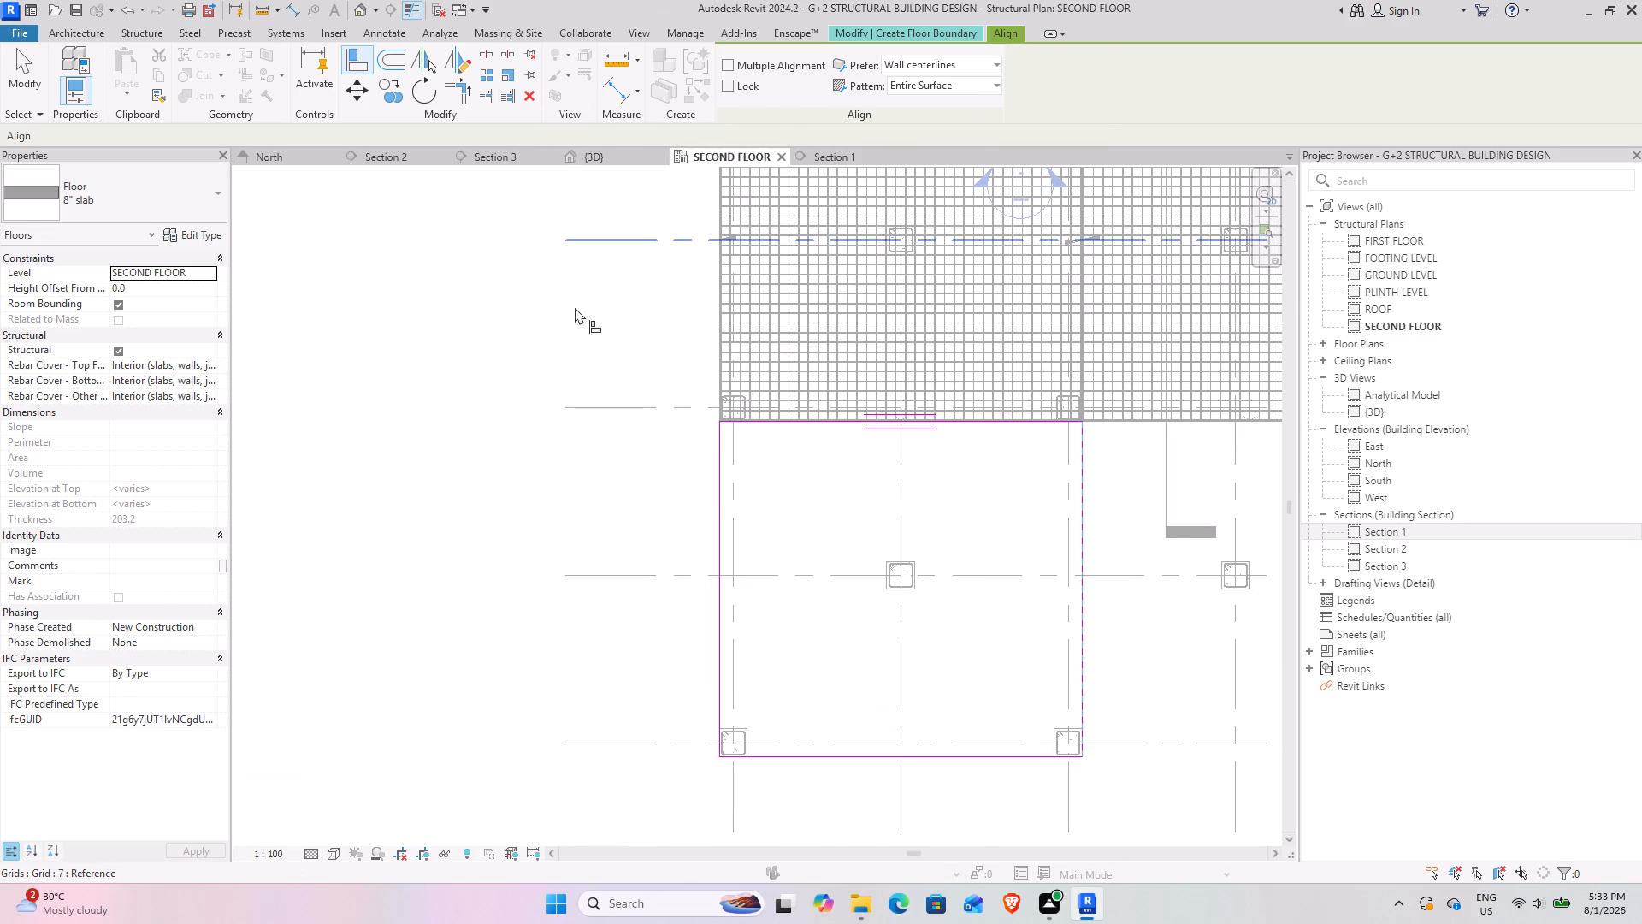
{"action": "left_click", "coordinate": [406, 357]}
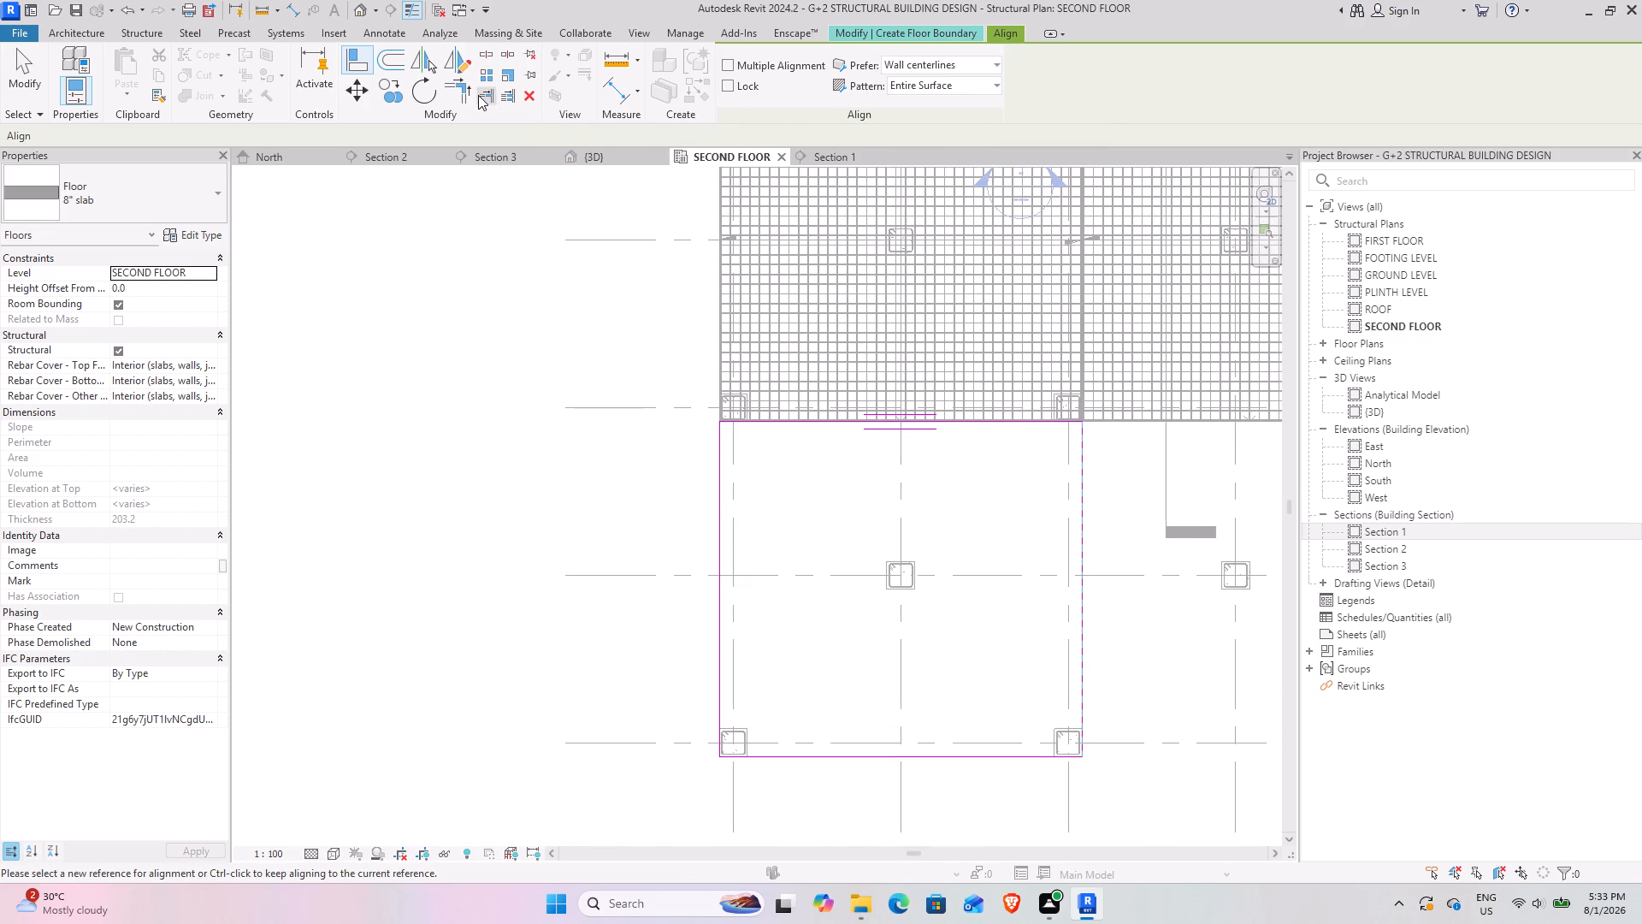
{"action": "left_click", "coordinate": [27, 81]}
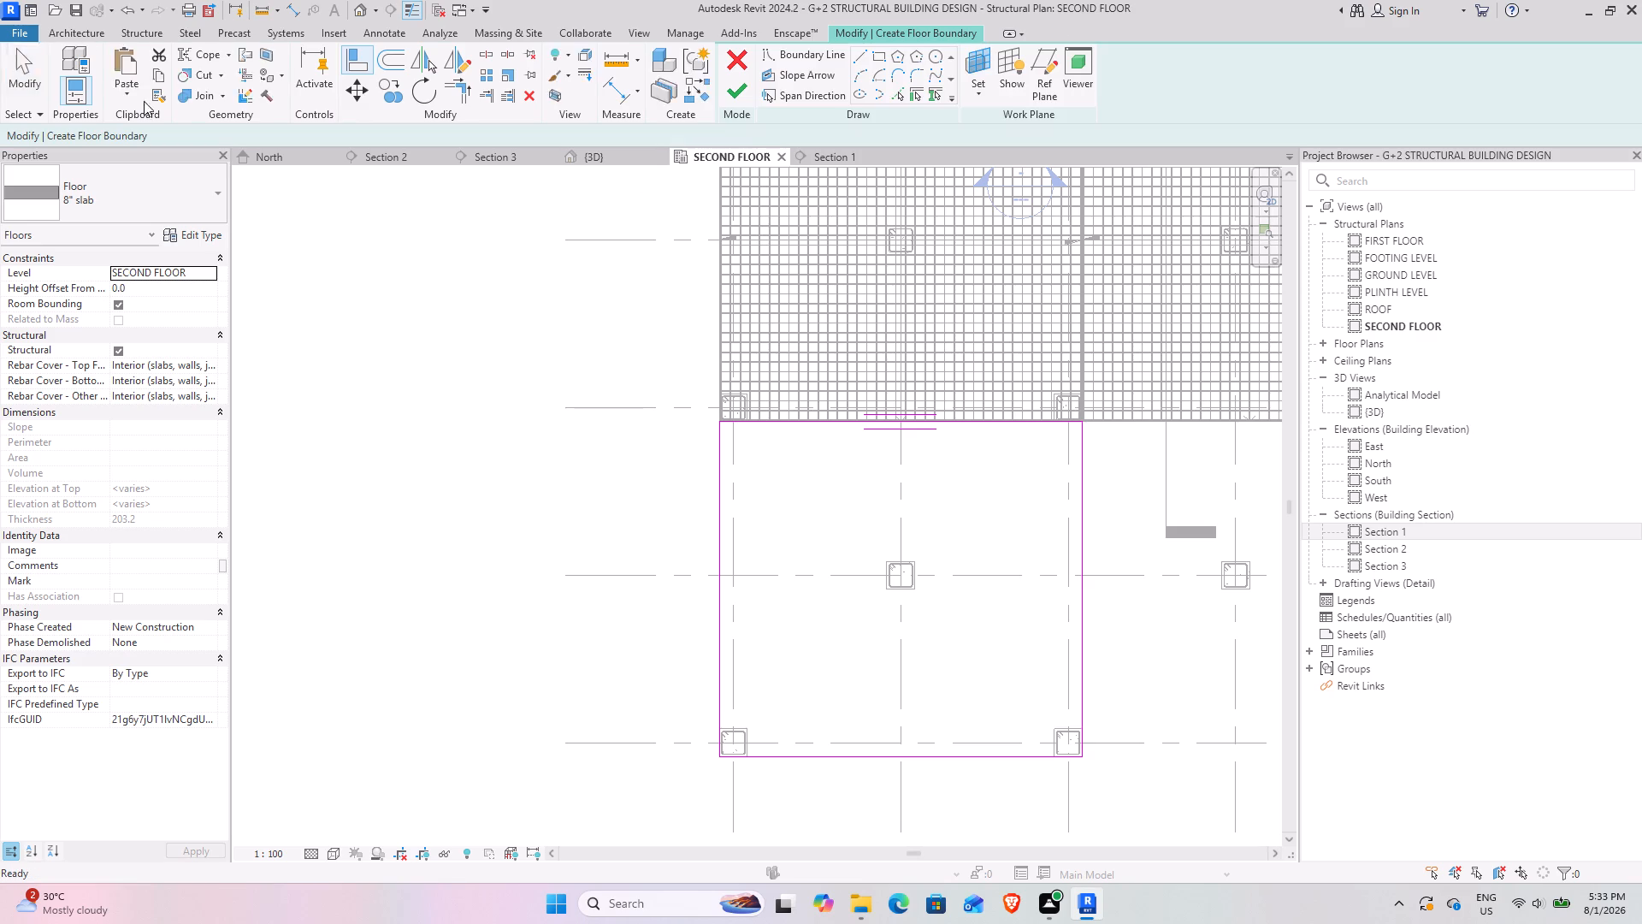
{"action": "left_click", "coordinate": [735, 99]}
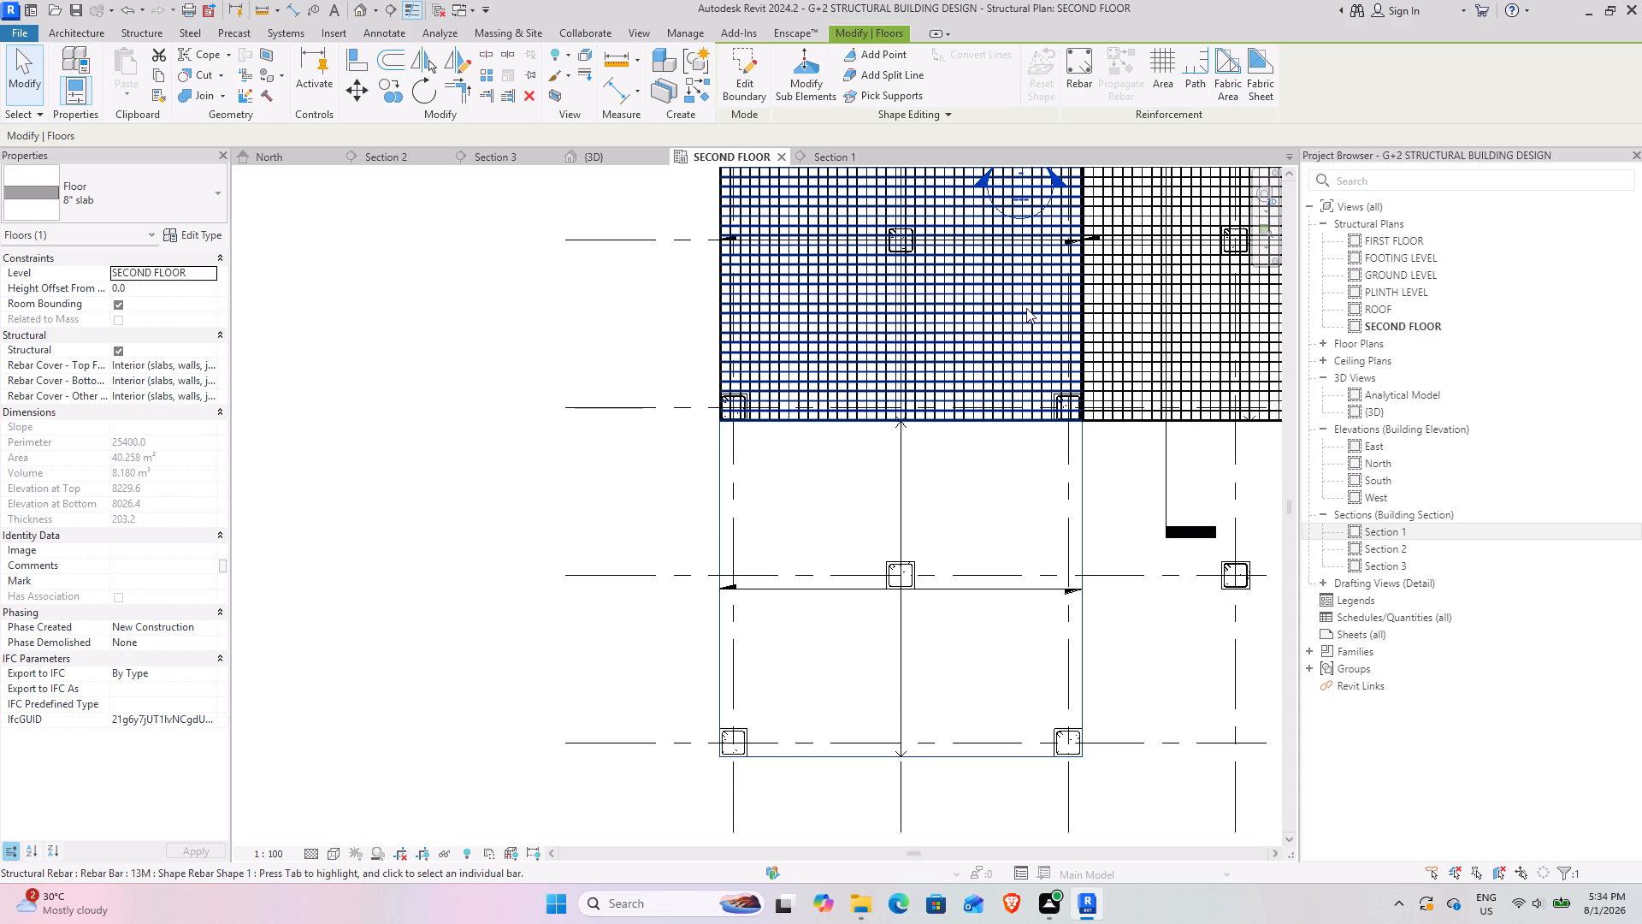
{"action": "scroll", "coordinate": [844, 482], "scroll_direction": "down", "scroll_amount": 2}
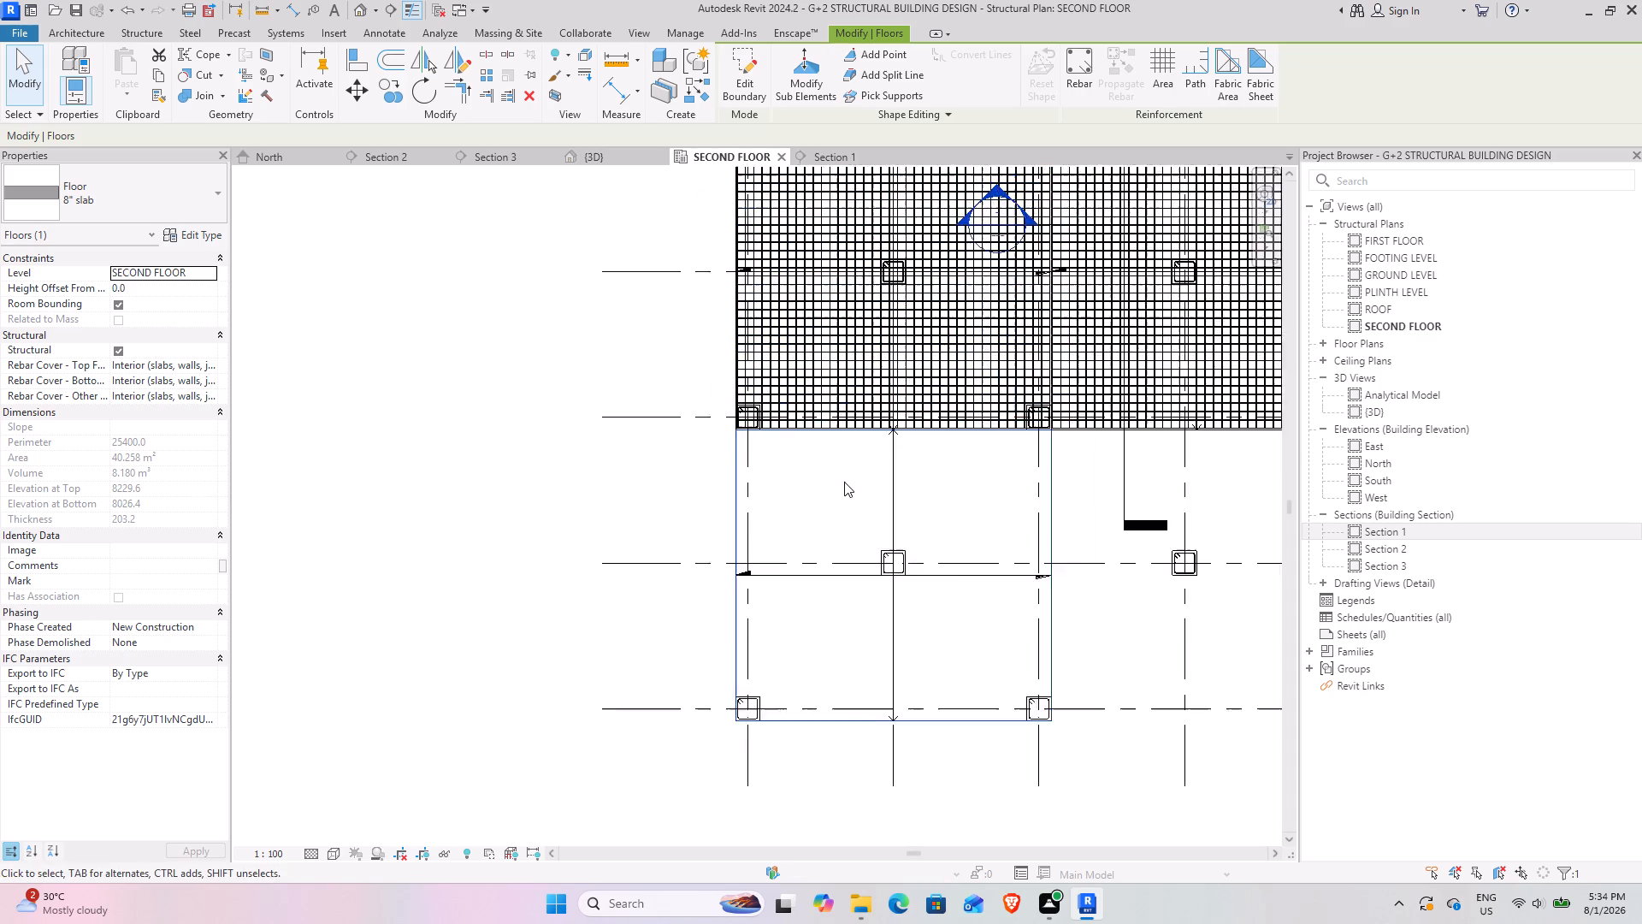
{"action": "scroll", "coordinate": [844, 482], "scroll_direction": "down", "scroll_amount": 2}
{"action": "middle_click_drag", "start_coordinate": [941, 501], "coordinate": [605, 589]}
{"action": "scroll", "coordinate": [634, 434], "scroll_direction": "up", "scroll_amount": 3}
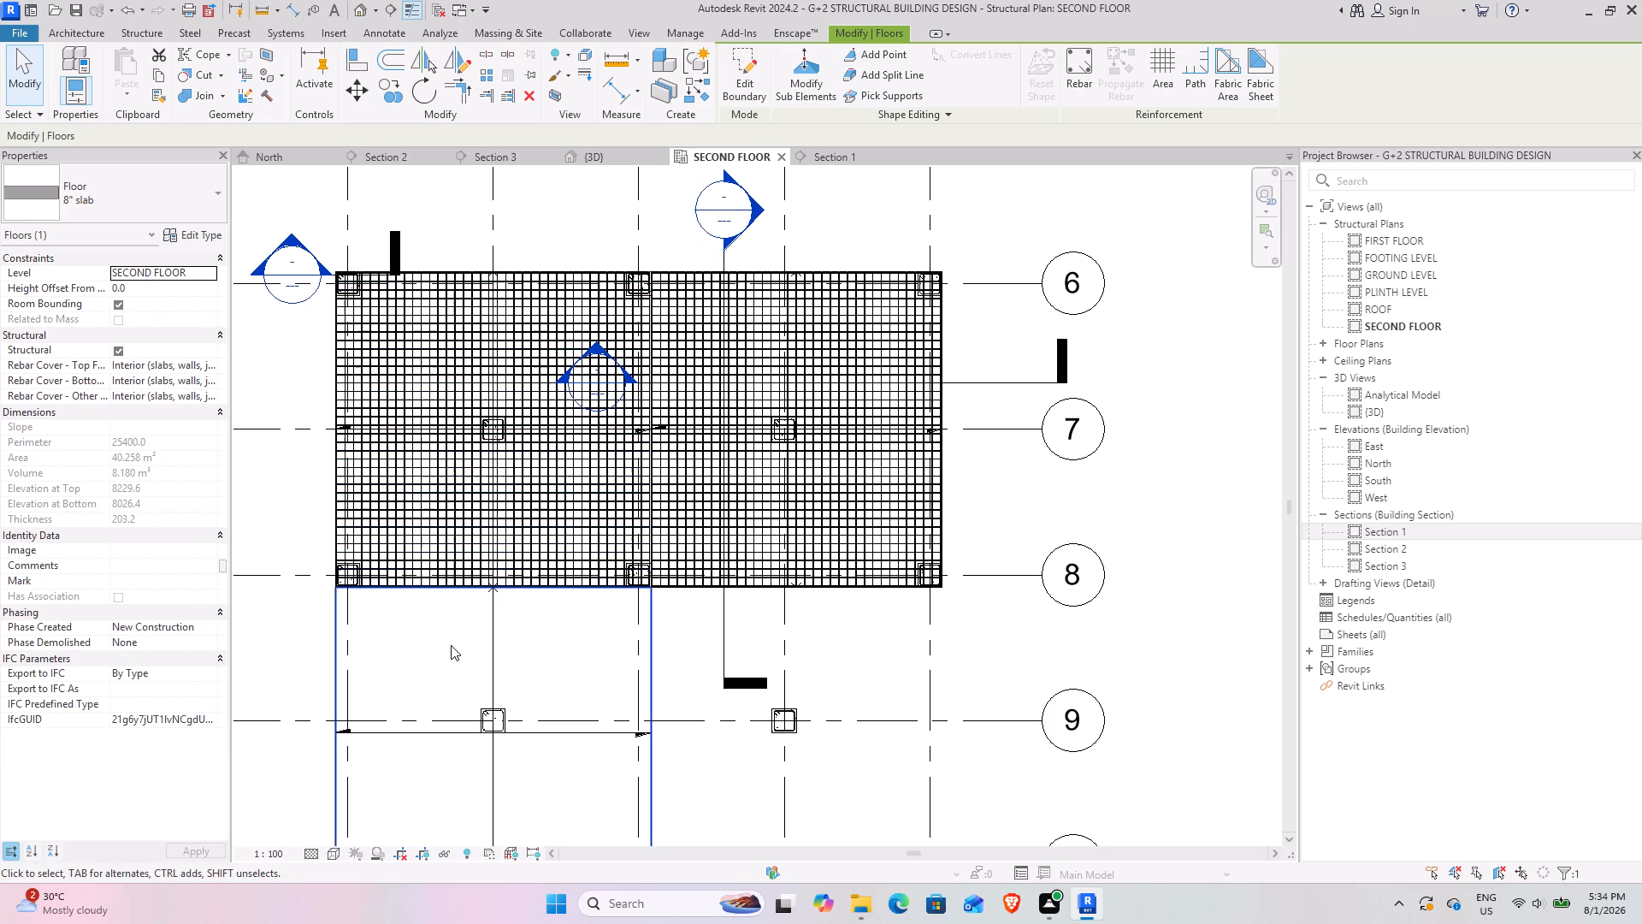
In the SECOND FLOOR plan, move Section 2 between grids 9 and 10 and Section 3 between grids 1 and 2 to cut the new slab.
{"action": "middle_click_drag", "start_coordinate": [449, 647], "coordinate": [538, 411]}
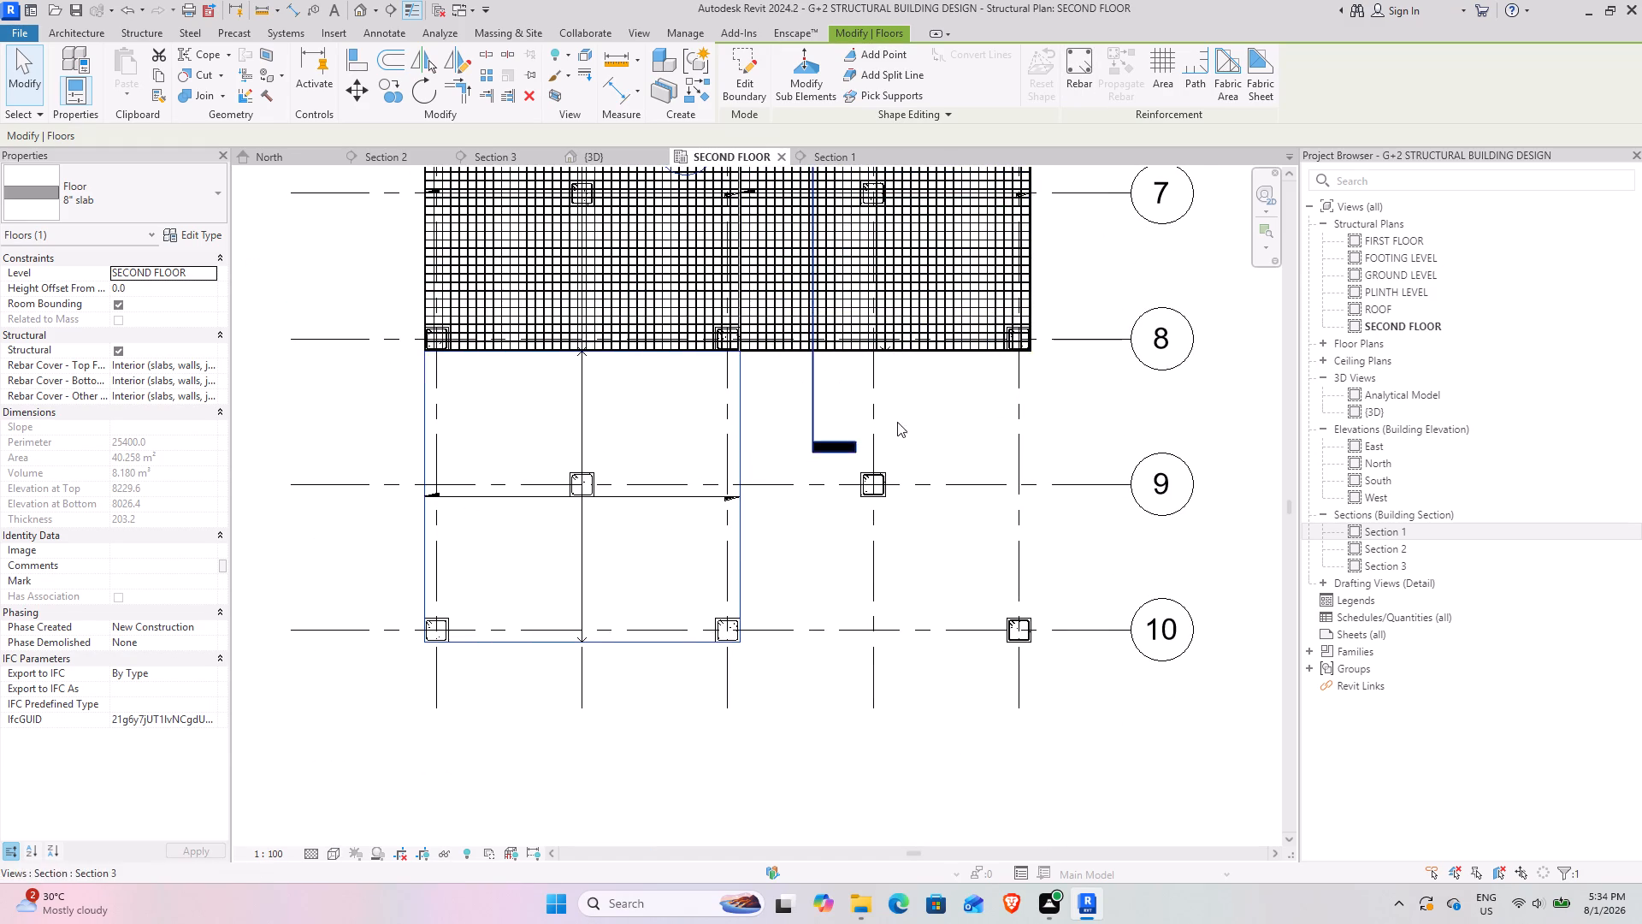
{"action": "scroll", "coordinate": [884, 332], "scroll_direction": "down", "scroll_amount": 4}
{"action": "middle_click_drag", "start_coordinate": [879, 331], "coordinate": [812, 527]}
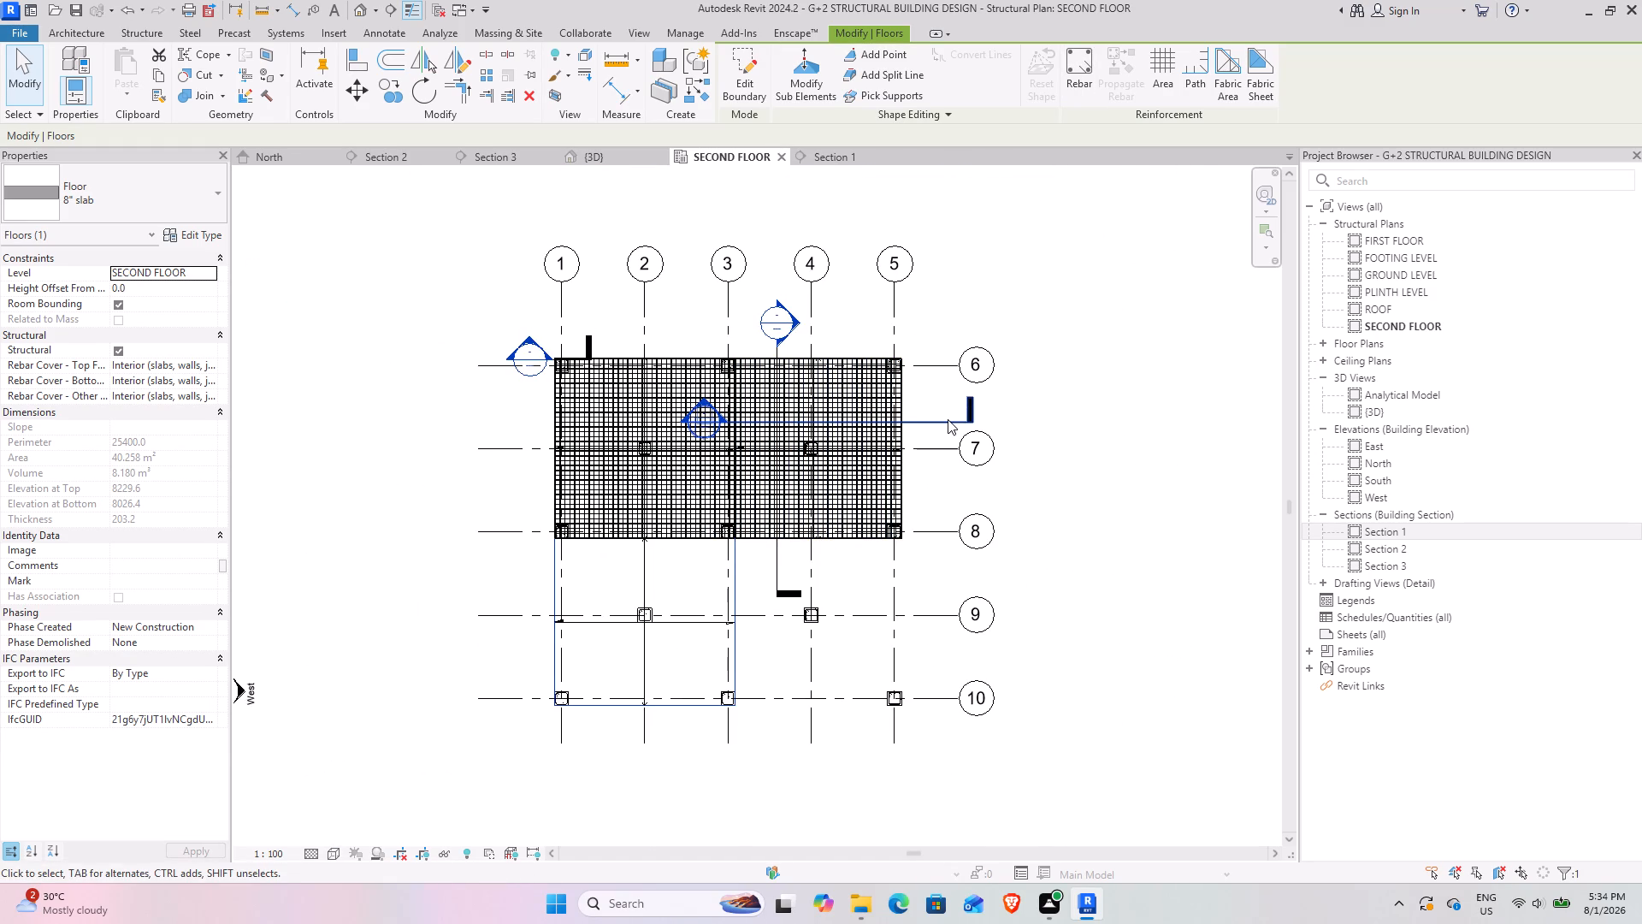
{"action": "left_click", "coordinate": [948, 419]}
{"action": "left_click_drag", "start_coordinate": [947, 422], "coordinate": [762, 648]}
{"action": "left_click", "coordinate": [777, 553]}
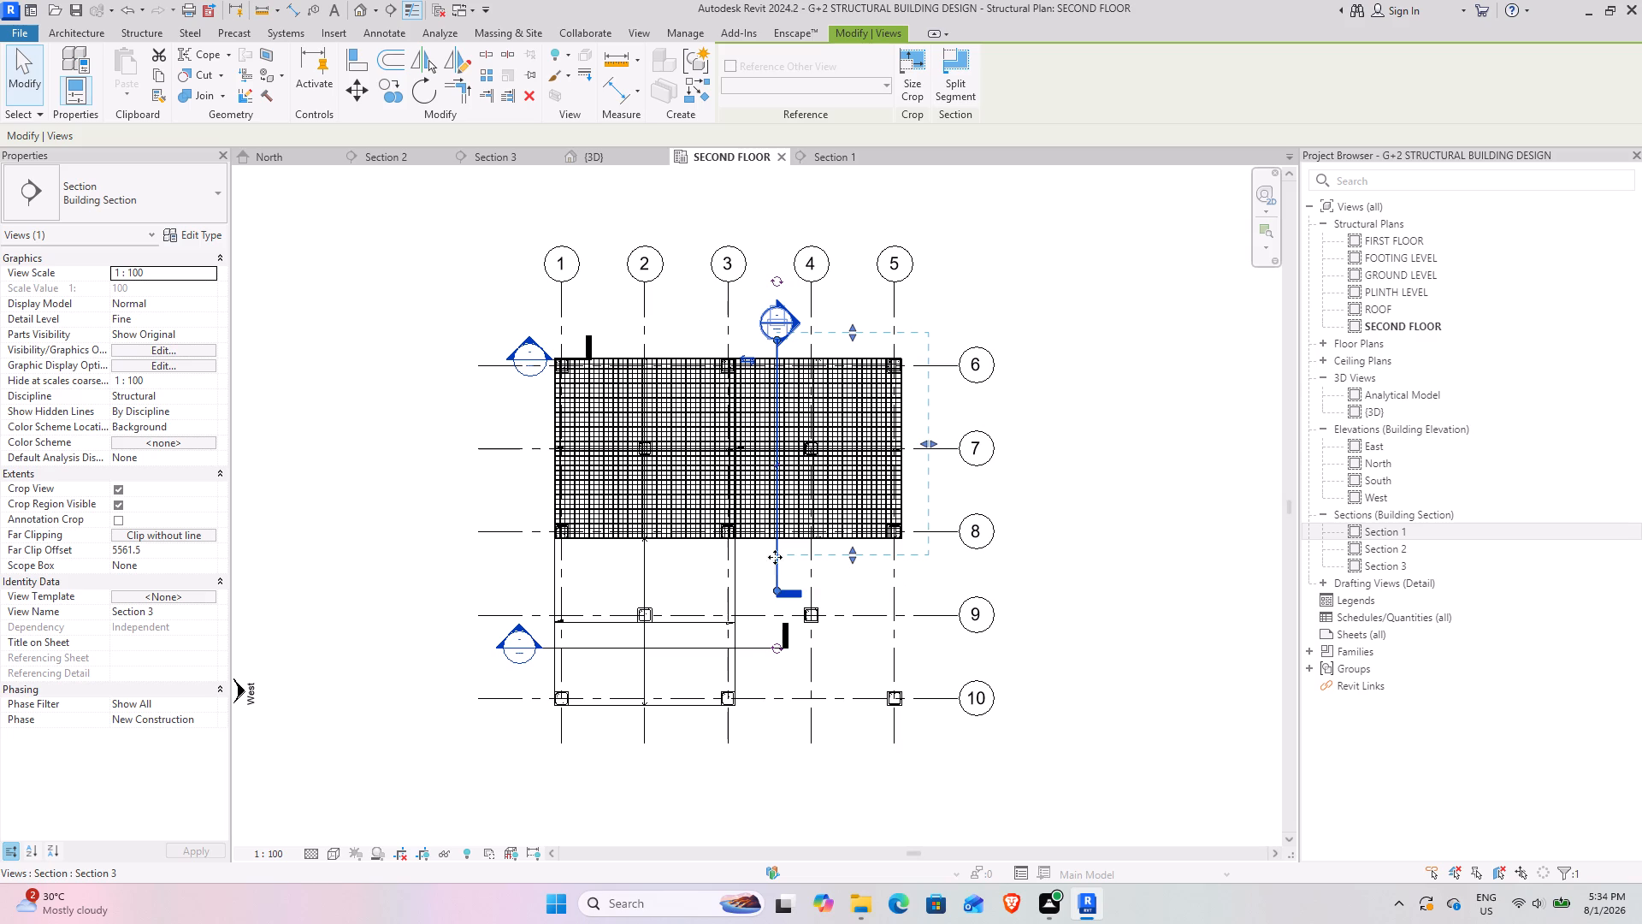
{"action": "left_click_drag", "start_coordinate": [781, 560], "coordinate": [588, 750]}
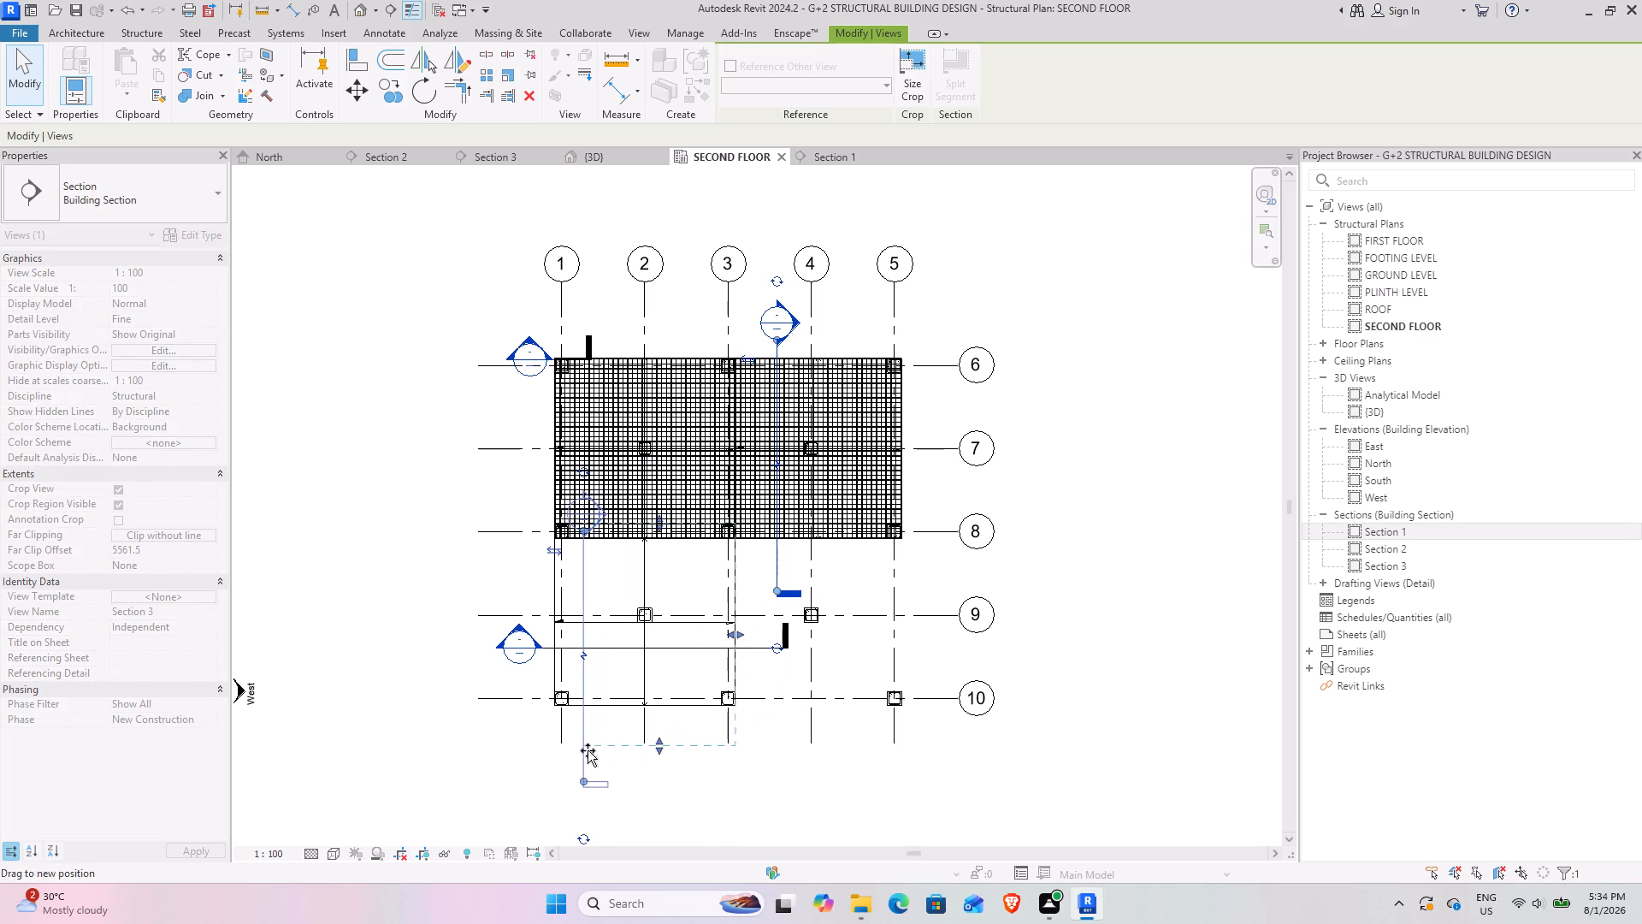
{"action": "left_click_drag", "start_coordinate": [588, 750], "coordinate": [601, 731]}
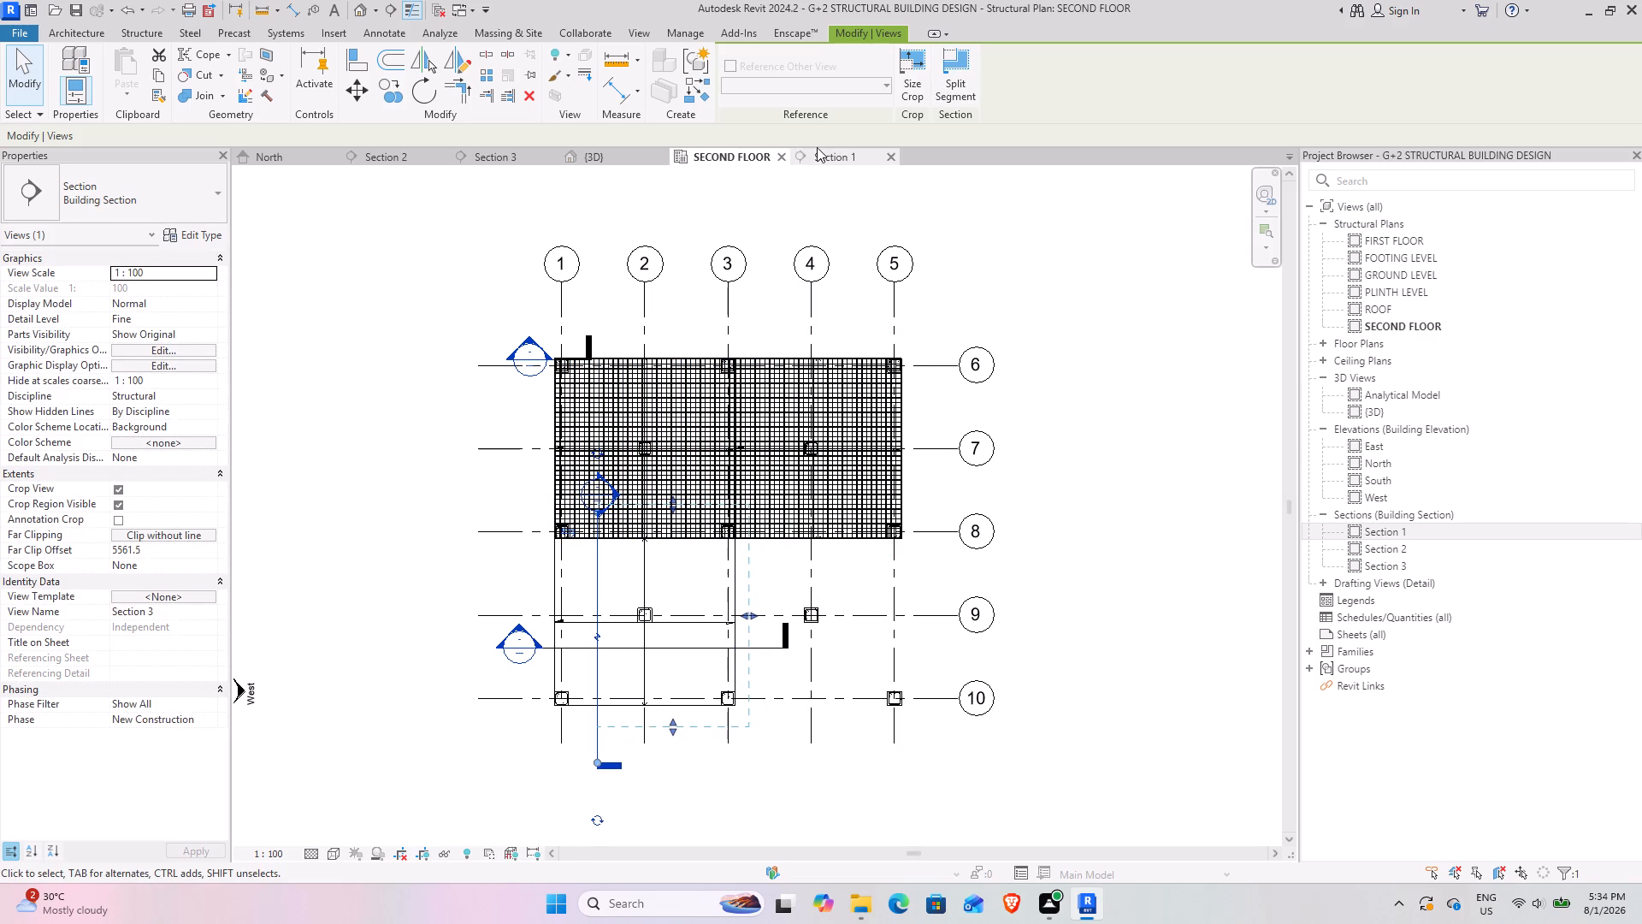
In Section 2, save the project and set the new second-floor slab's rebar cover to slab cover <20 mm>.
{"action": "left_click", "coordinate": [402, 152]}
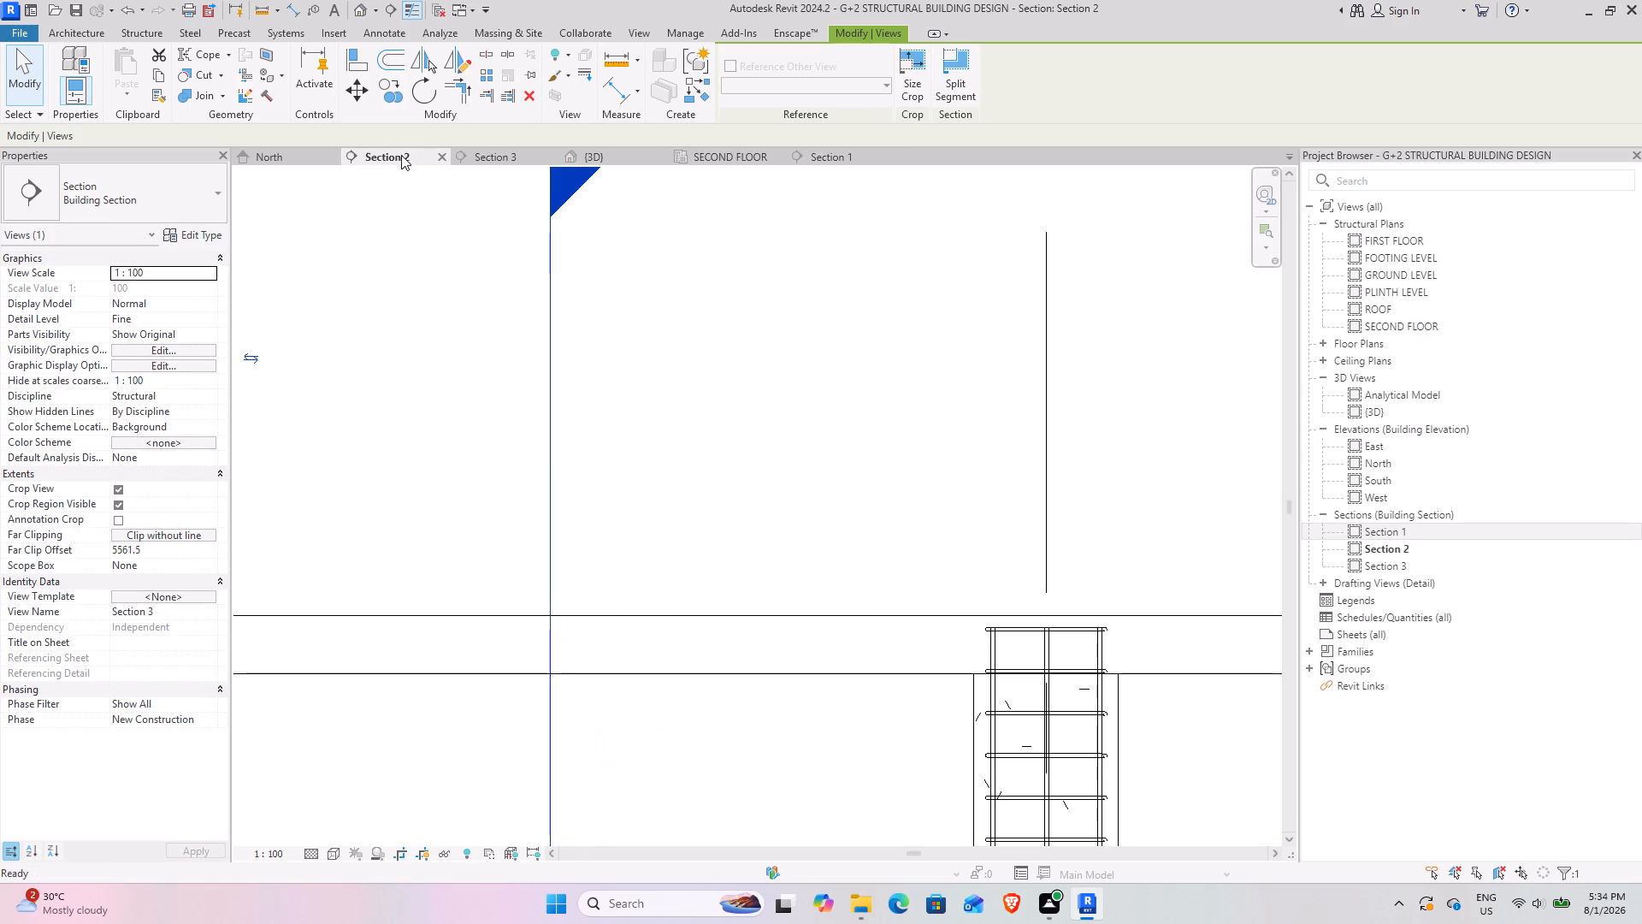
{"action": "scroll", "coordinate": [828, 578], "scroll_direction": "down", "scroll_amount": 8}
{"action": "middle_click_drag", "start_coordinate": [848, 592], "coordinate": [695, 386]}
{"action": "scroll", "coordinate": [776, 510], "scroll_direction": "down", "scroll_amount": 4}
{"action": "middle_click_drag", "start_coordinate": [799, 417], "coordinate": [789, 503]}
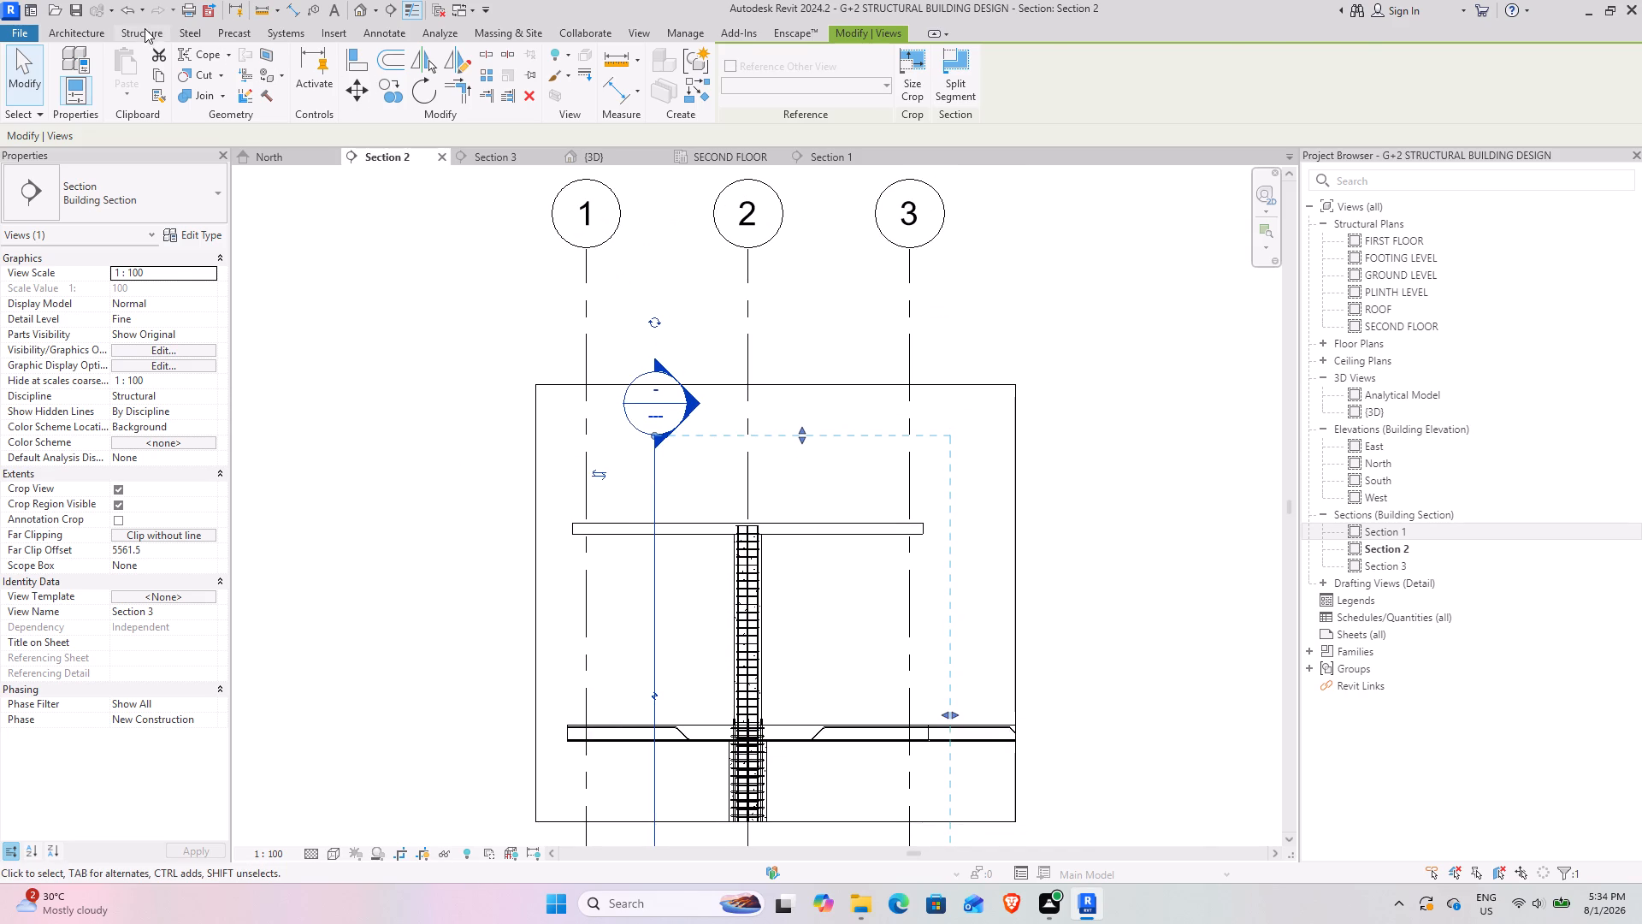
{"action": "left_click", "coordinate": [145, 28]}
{"action": "left_click", "coordinate": [735, 71]}
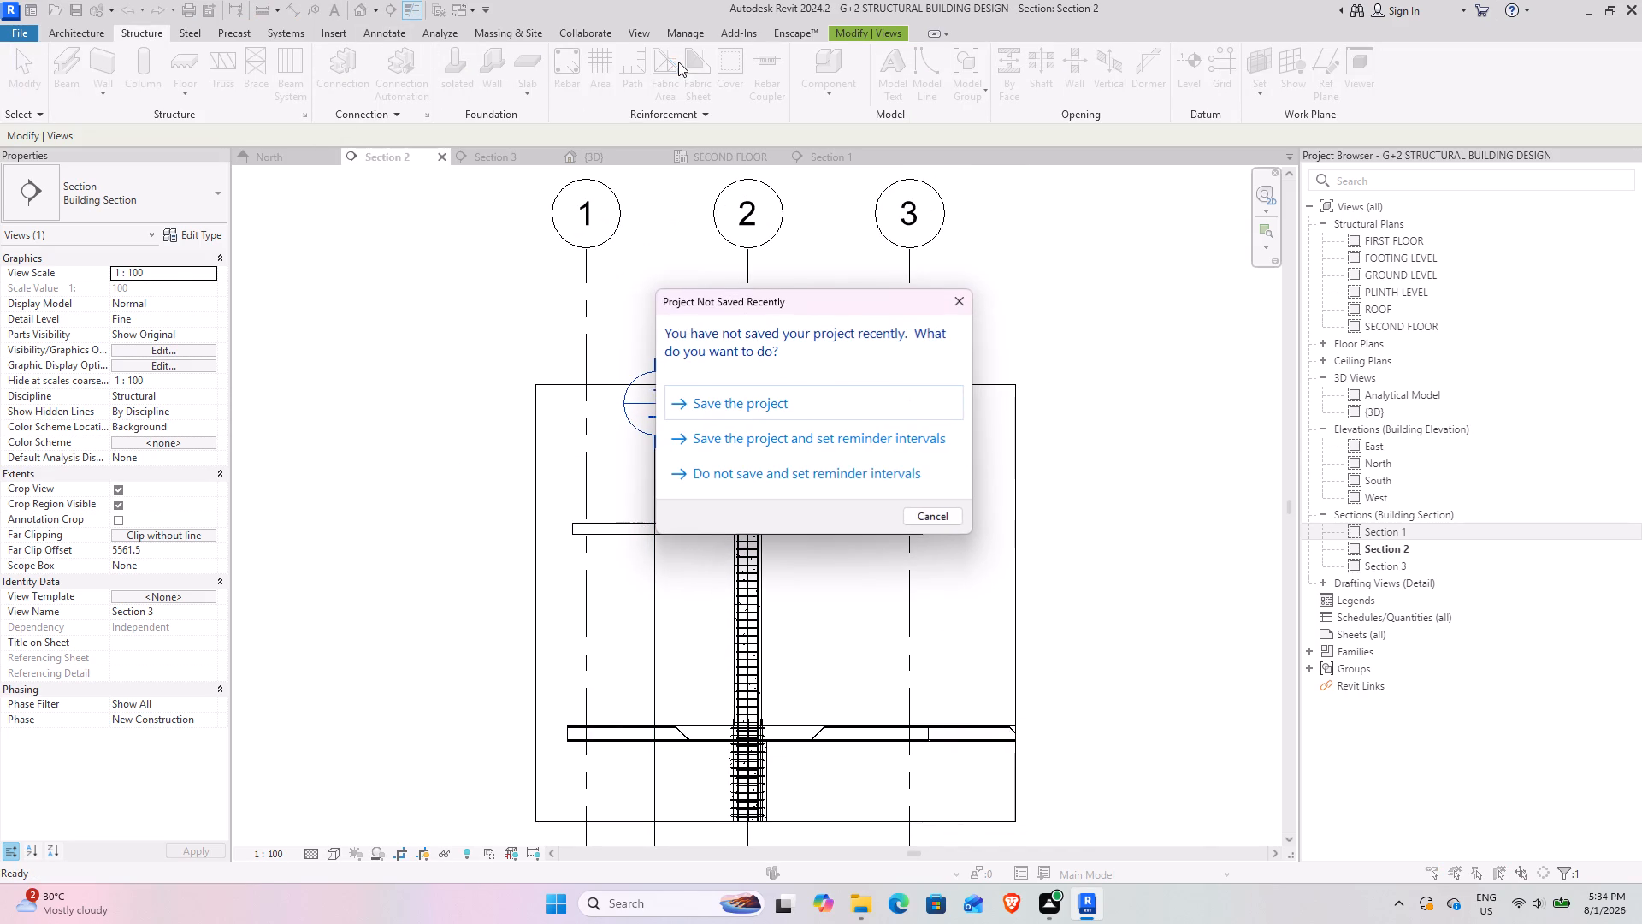
{"action": "left_click", "coordinate": [755, 396]}
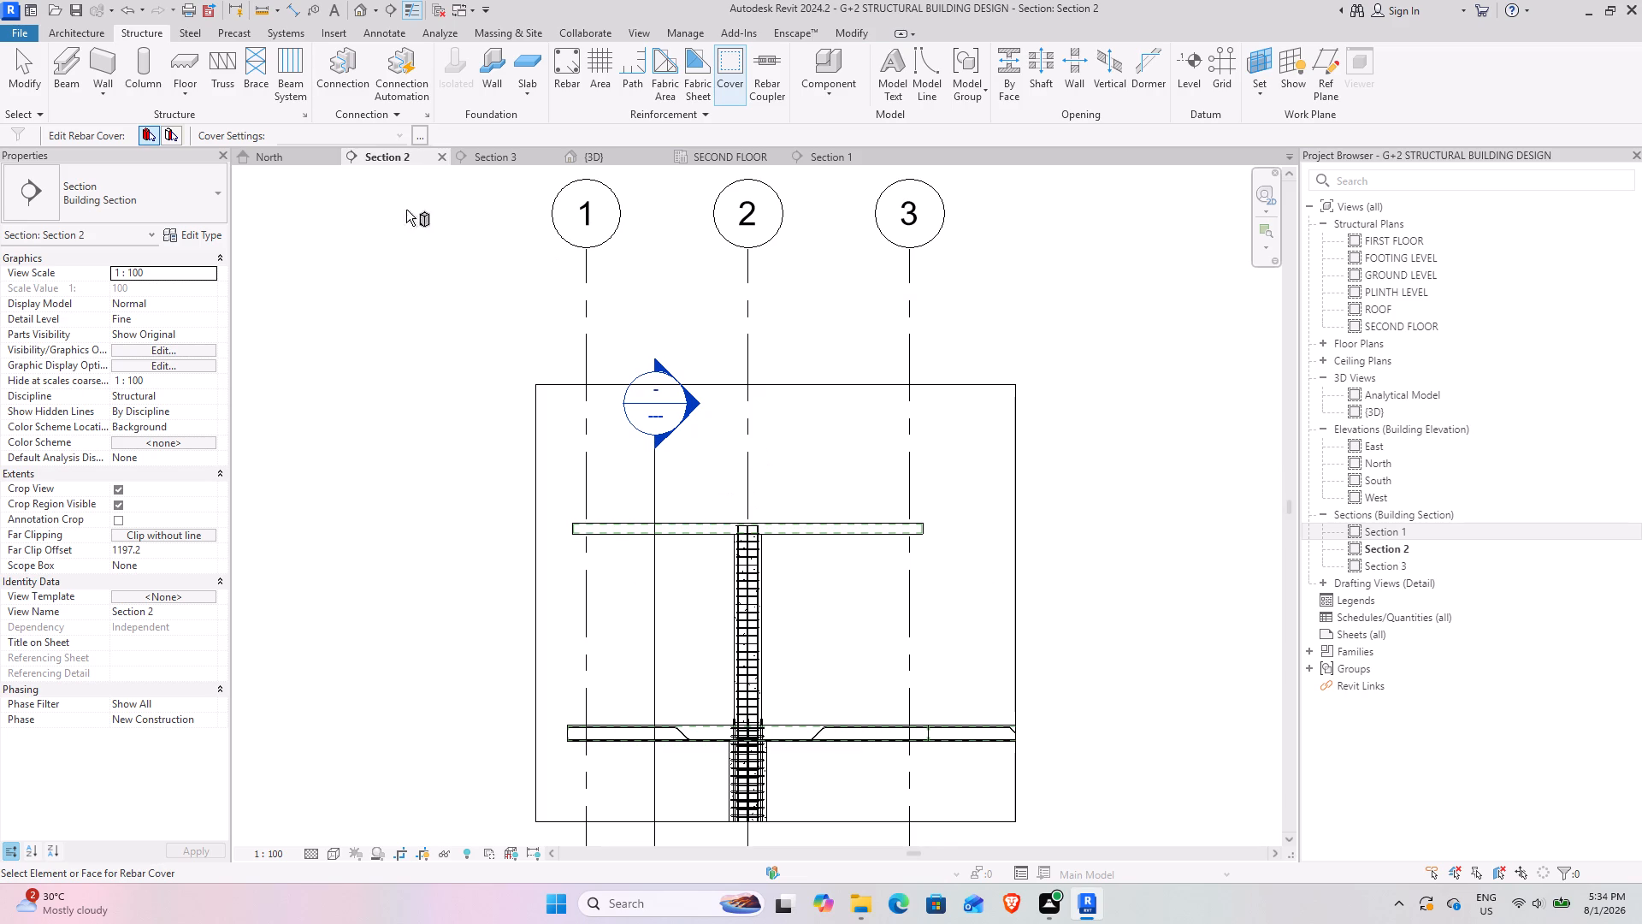
{"action": "left_click", "coordinate": [656, 531]}
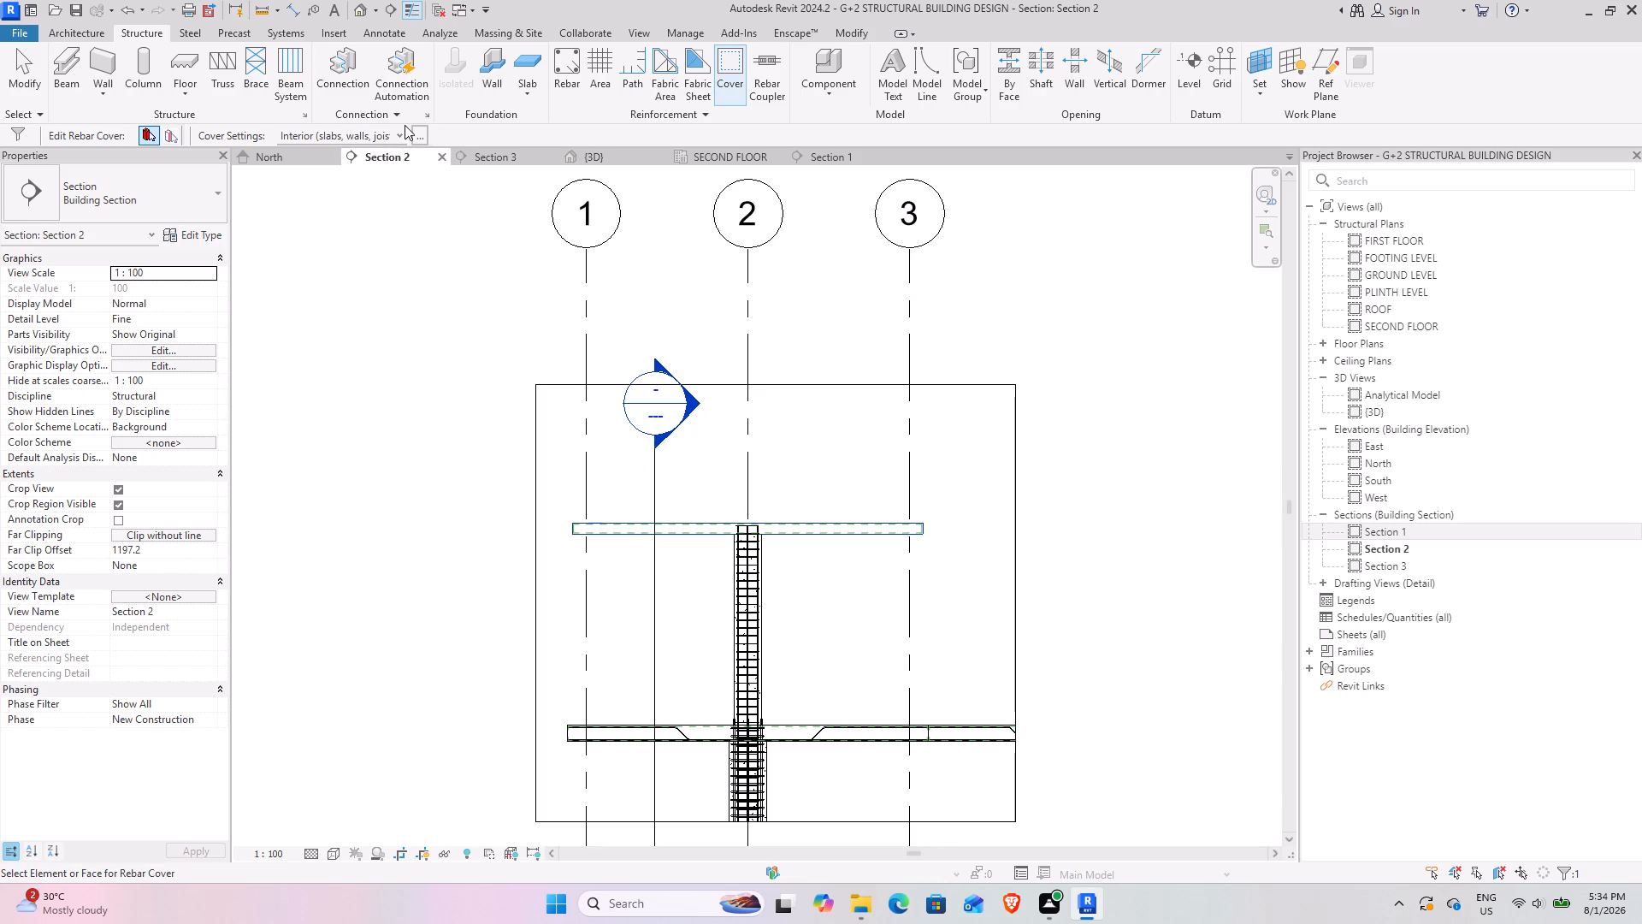
{"action": "left_click", "coordinate": [394, 130]}
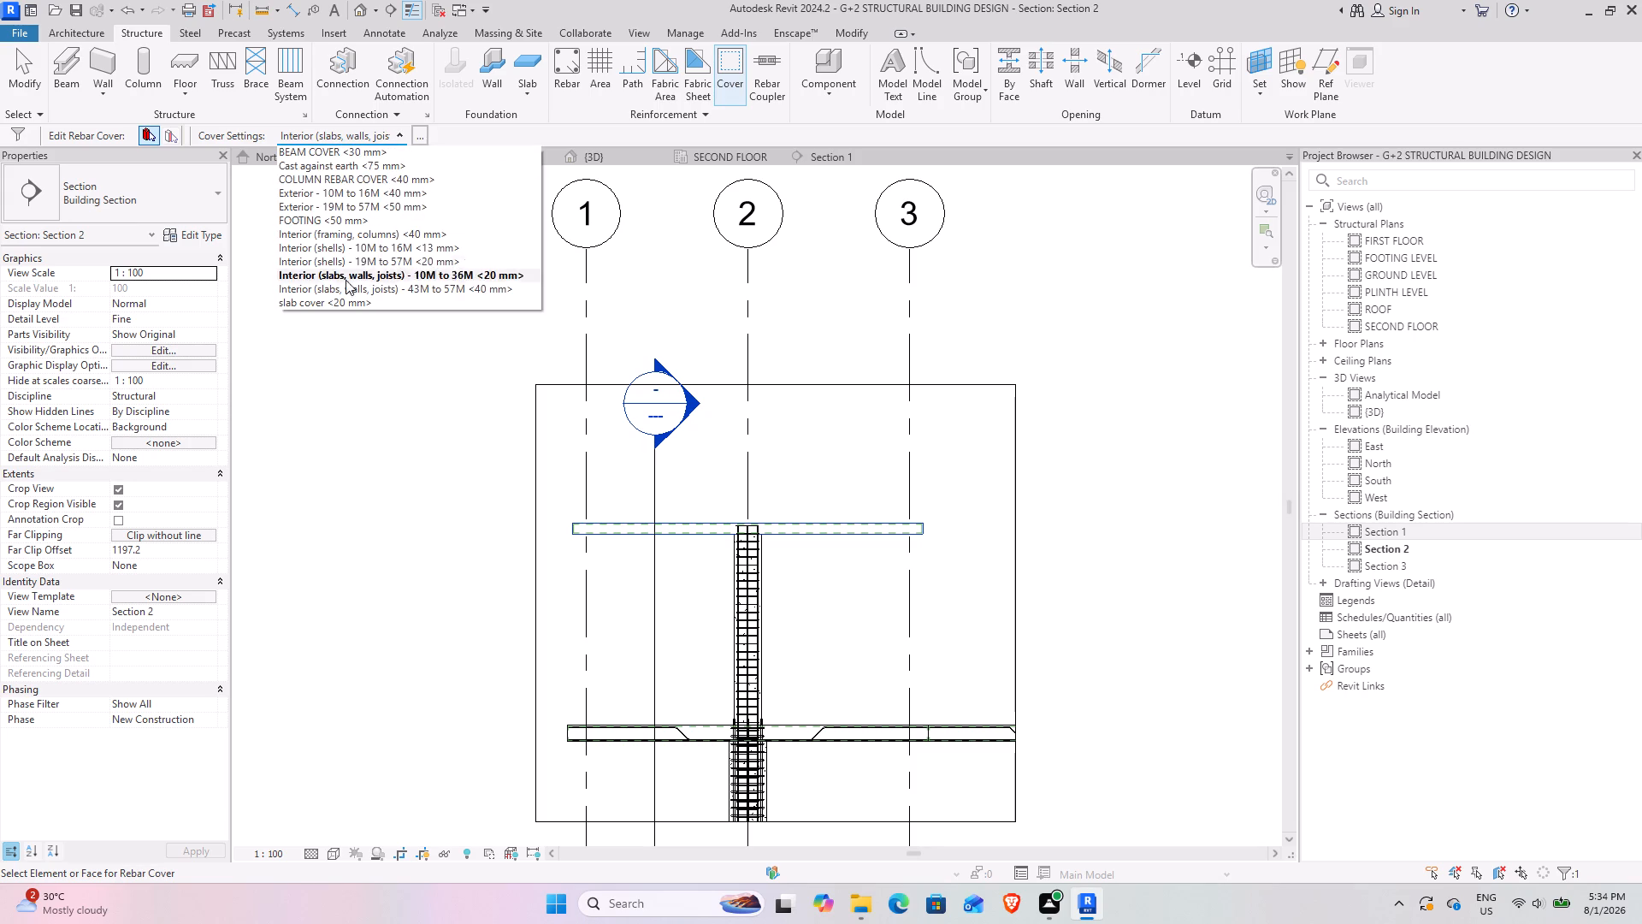
{"action": "left_click", "coordinate": [340, 305]}
{"action": "scroll", "coordinate": [706, 500], "scroll_direction": "up", "scroll_amount": 11}
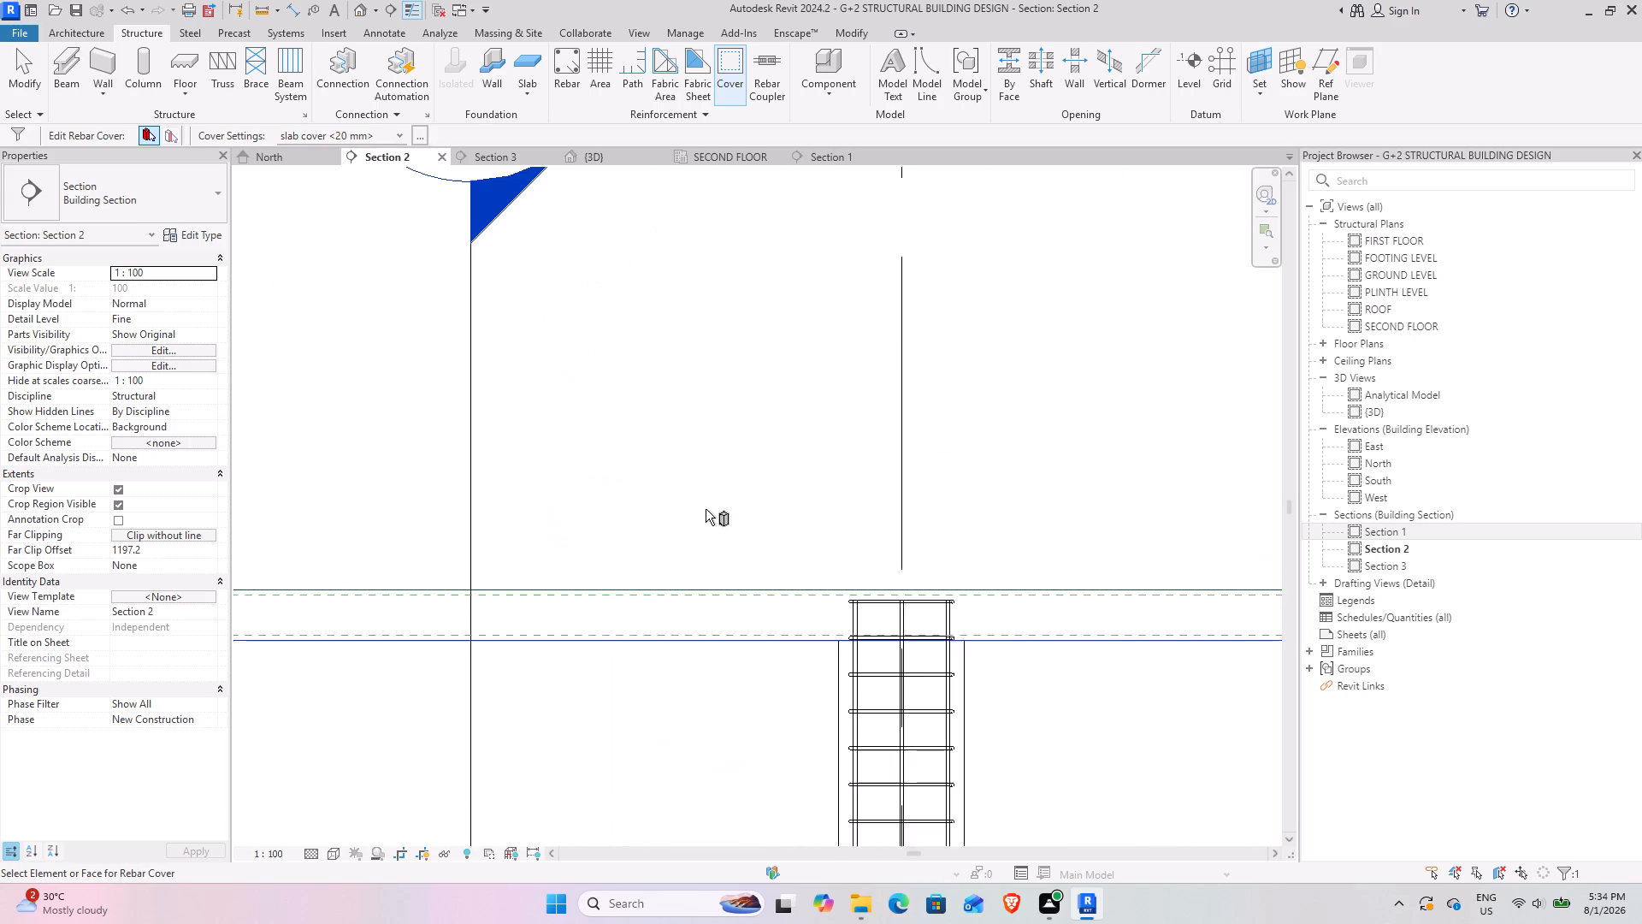
{"action": "middle_click_drag", "start_coordinate": [617, 591], "coordinate": [699, 455]}
{"action": "scroll", "coordinate": [695, 452], "scroll_direction": "down", "scroll_amount": 4}
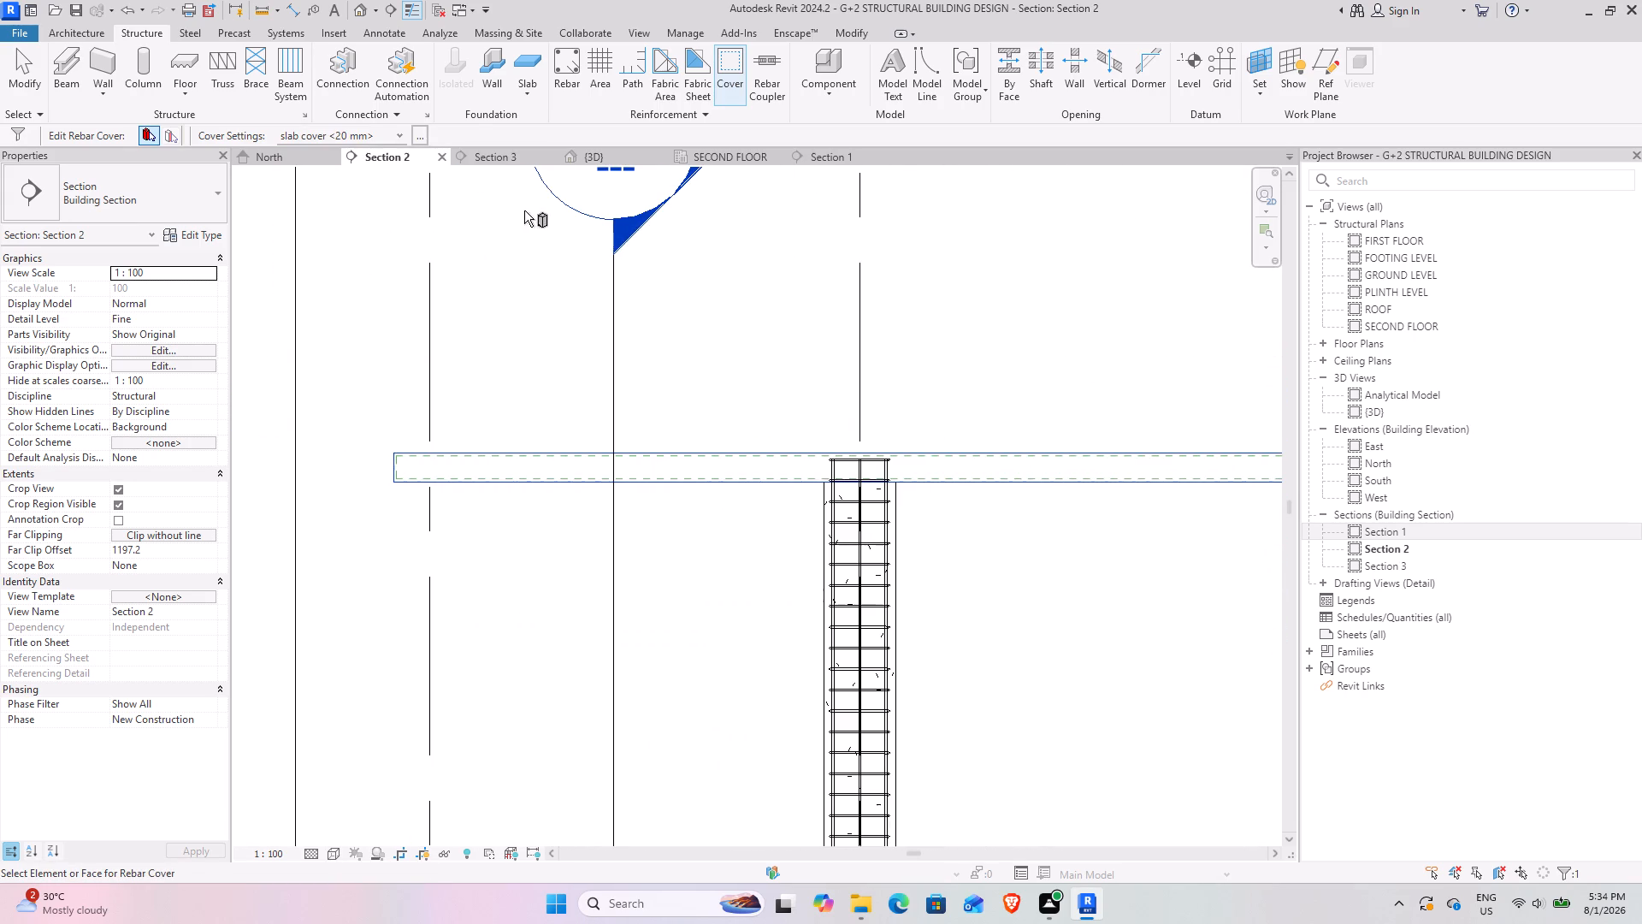
Place two straight 13M bars of shape M_00 near the slab's bottom, one perpendicular to cover and one parallel to the work plane above it.
{"action": "left_click", "coordinate": [575, 54]}
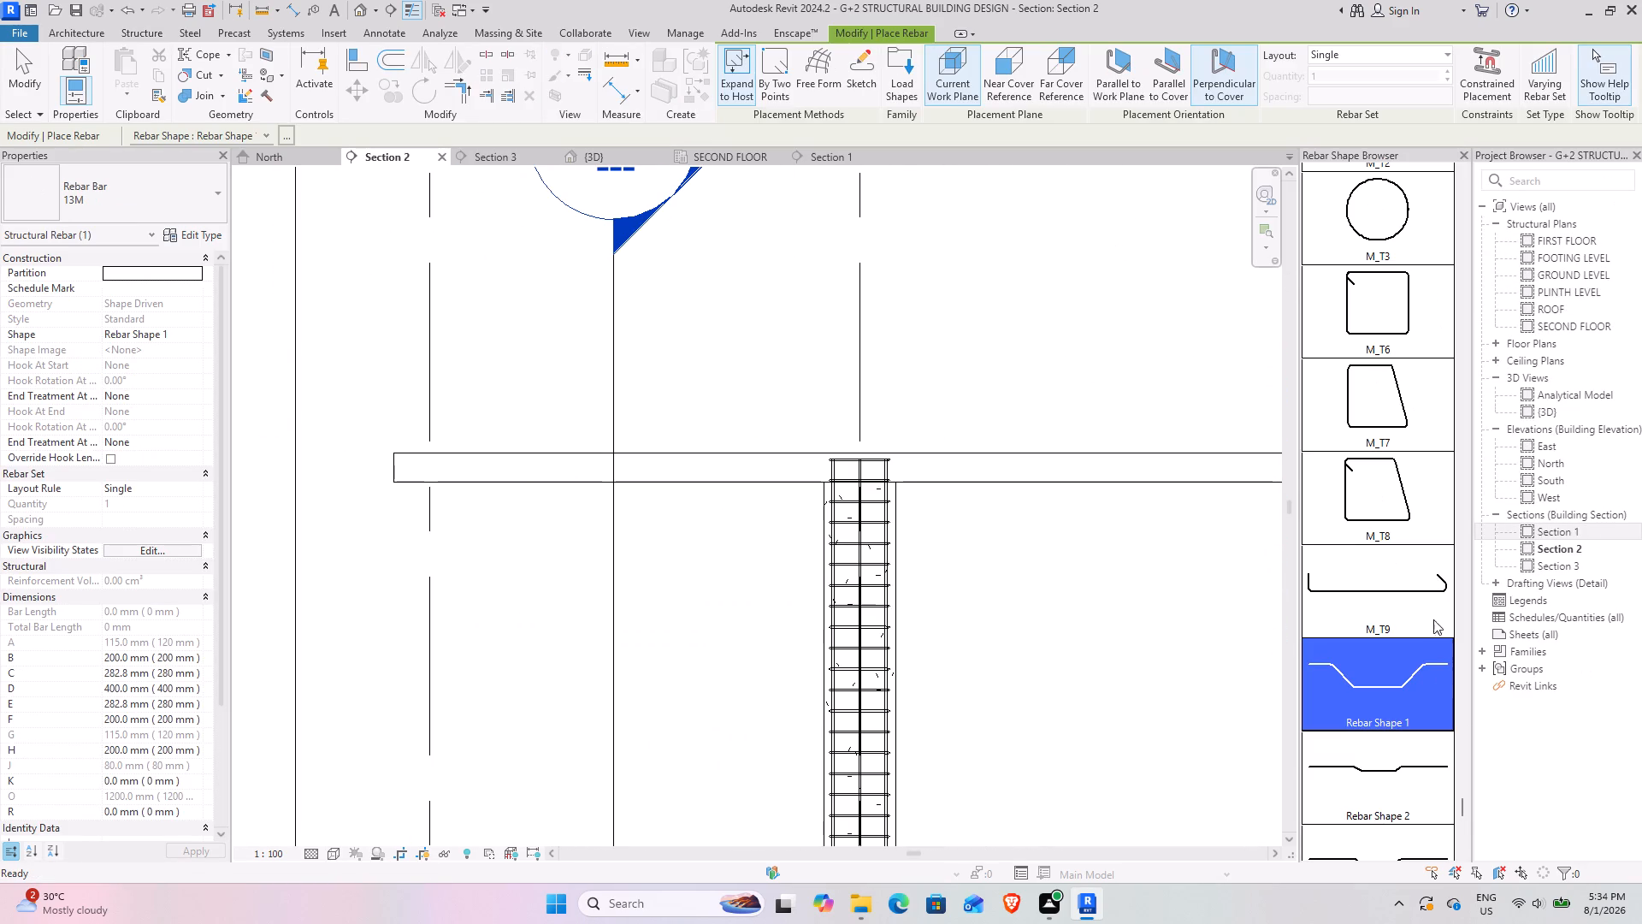
{"action": "left_click_drag", "start_coordinate": [1461, 807], "coordinate": [1432, 213]}
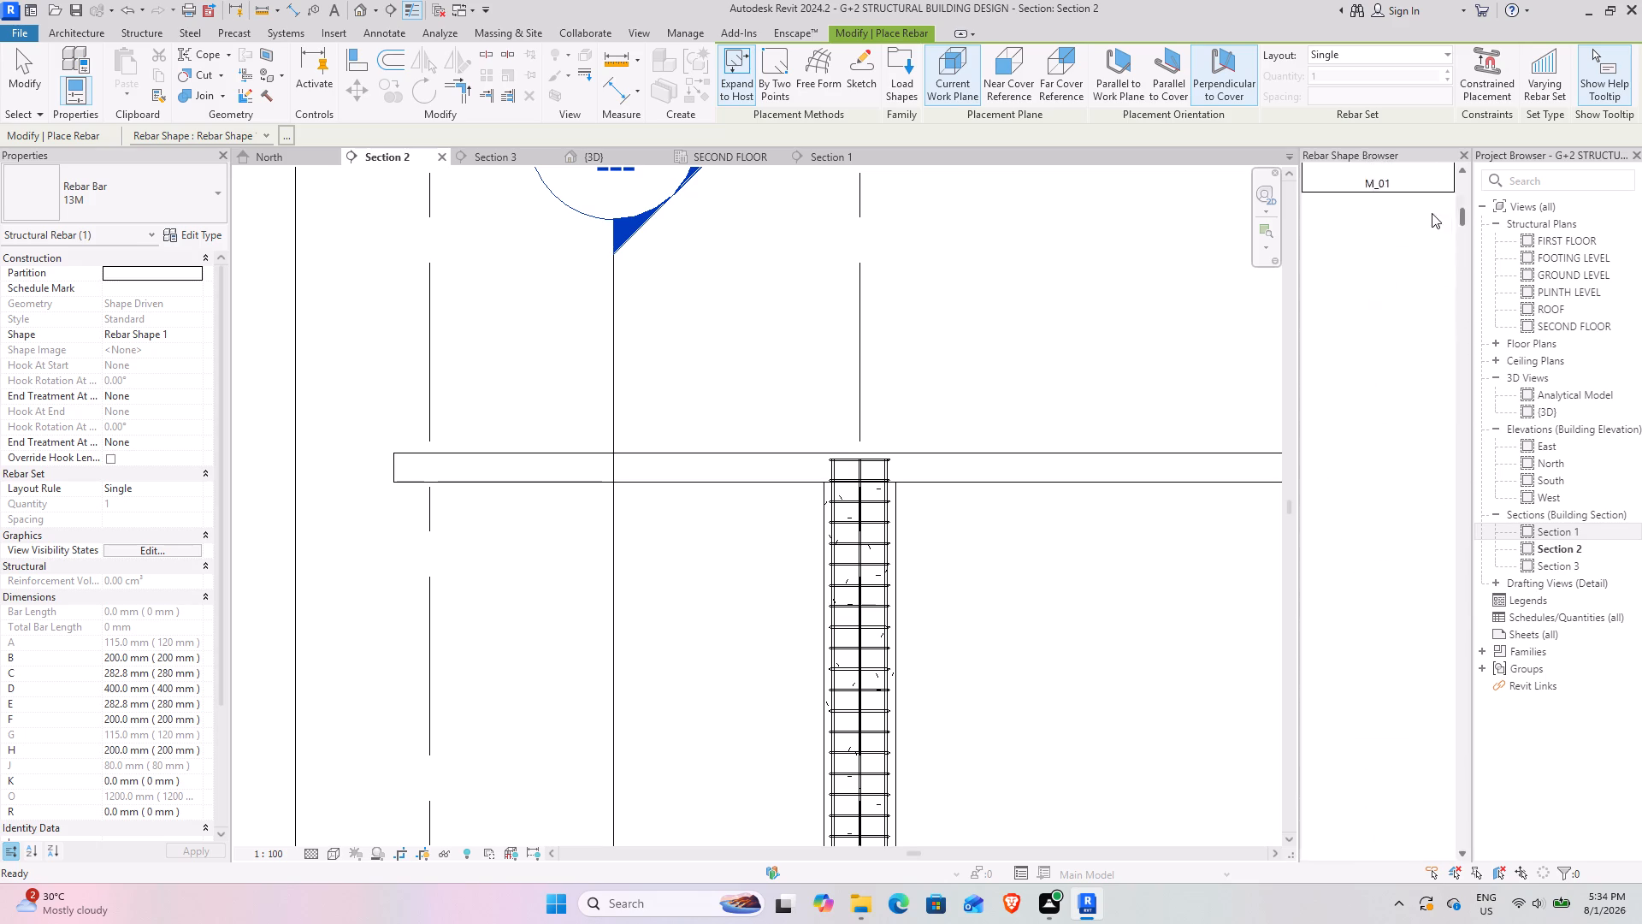
{"action": "left_click_drag", "start_coordinate": [1432, 213], "coordinate": [1432, 185]}
{"action": "left_click", "coordinate": [1415, 206]}
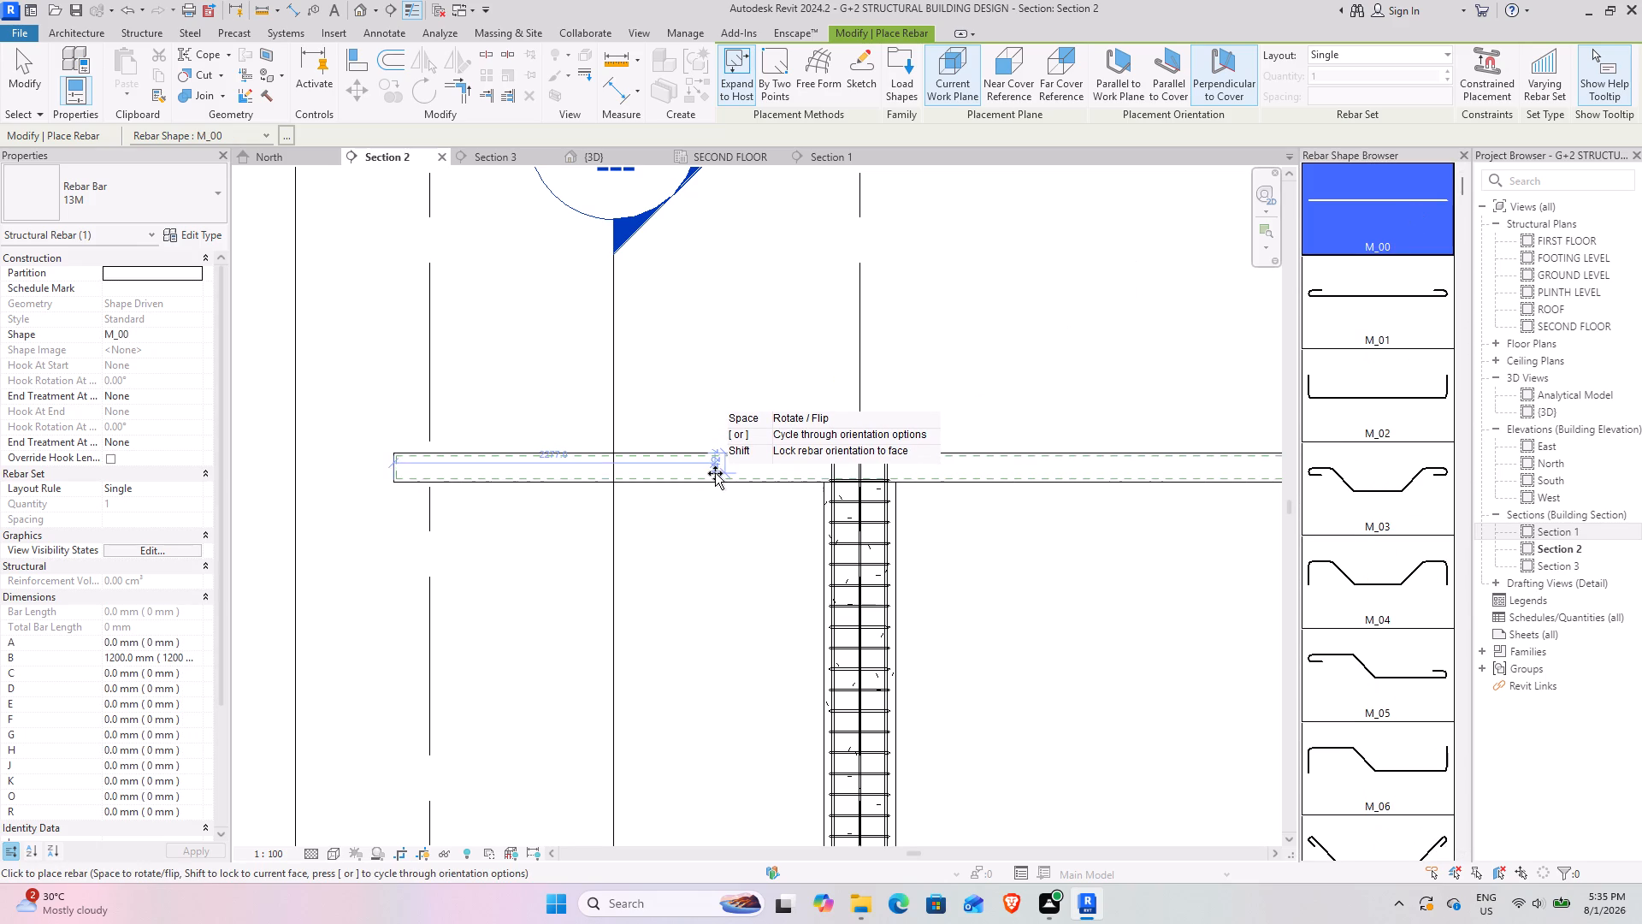
{"action": "scroll", "coordinate": [718, 471], "scroll_direction": "up", "scroll_amount": 14}
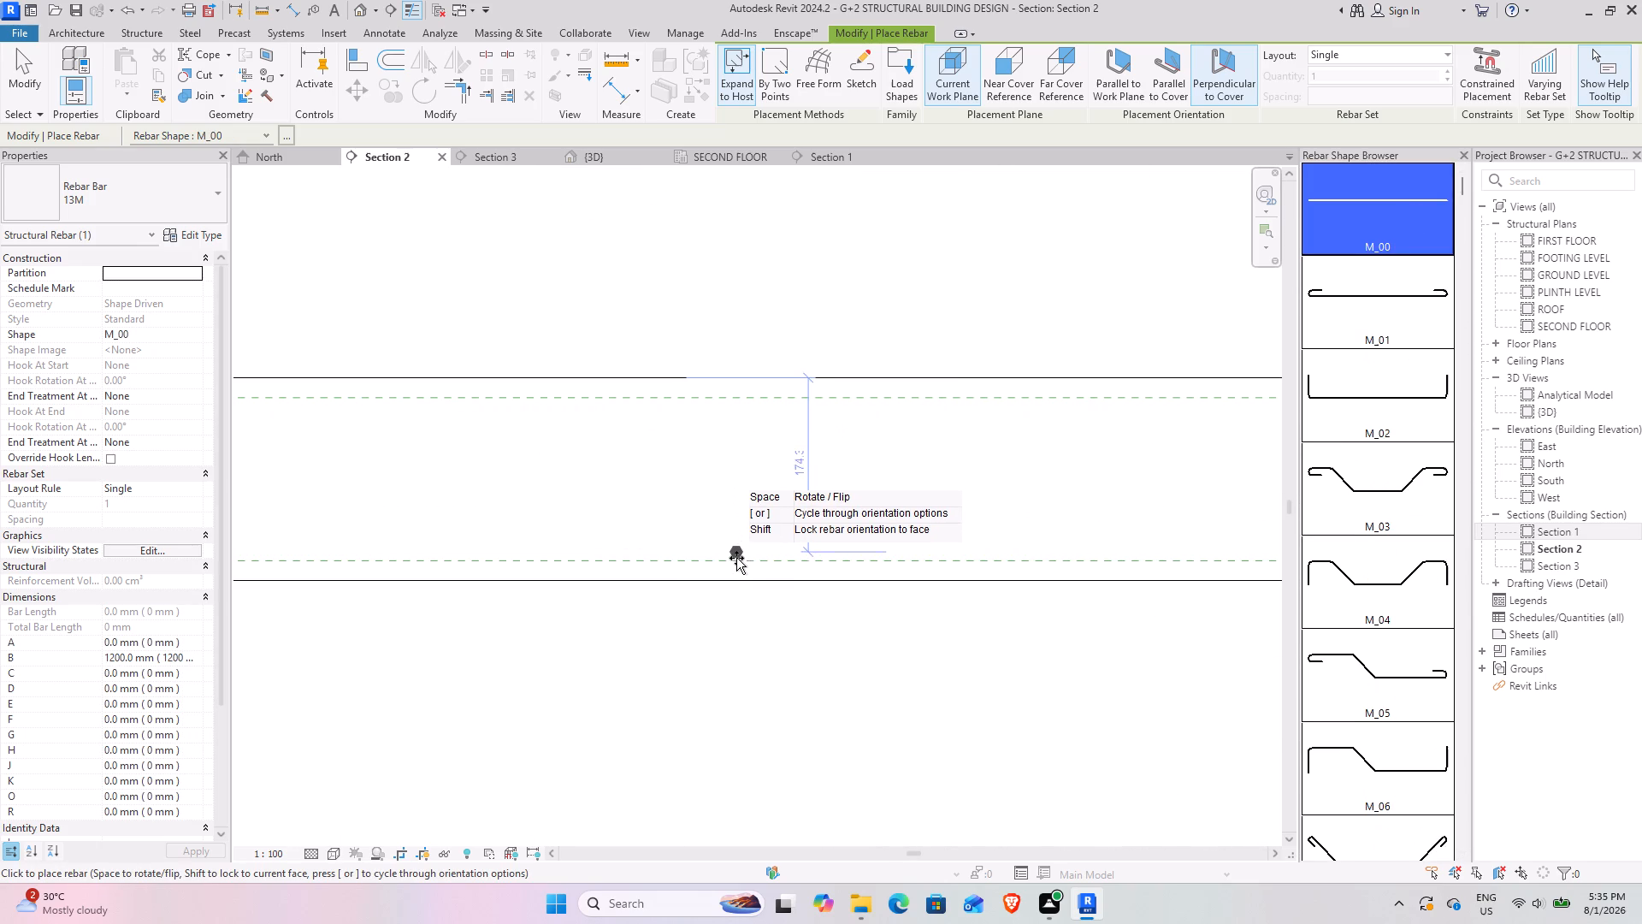
{"action": "left_click", "coordinate": [736, 566]}
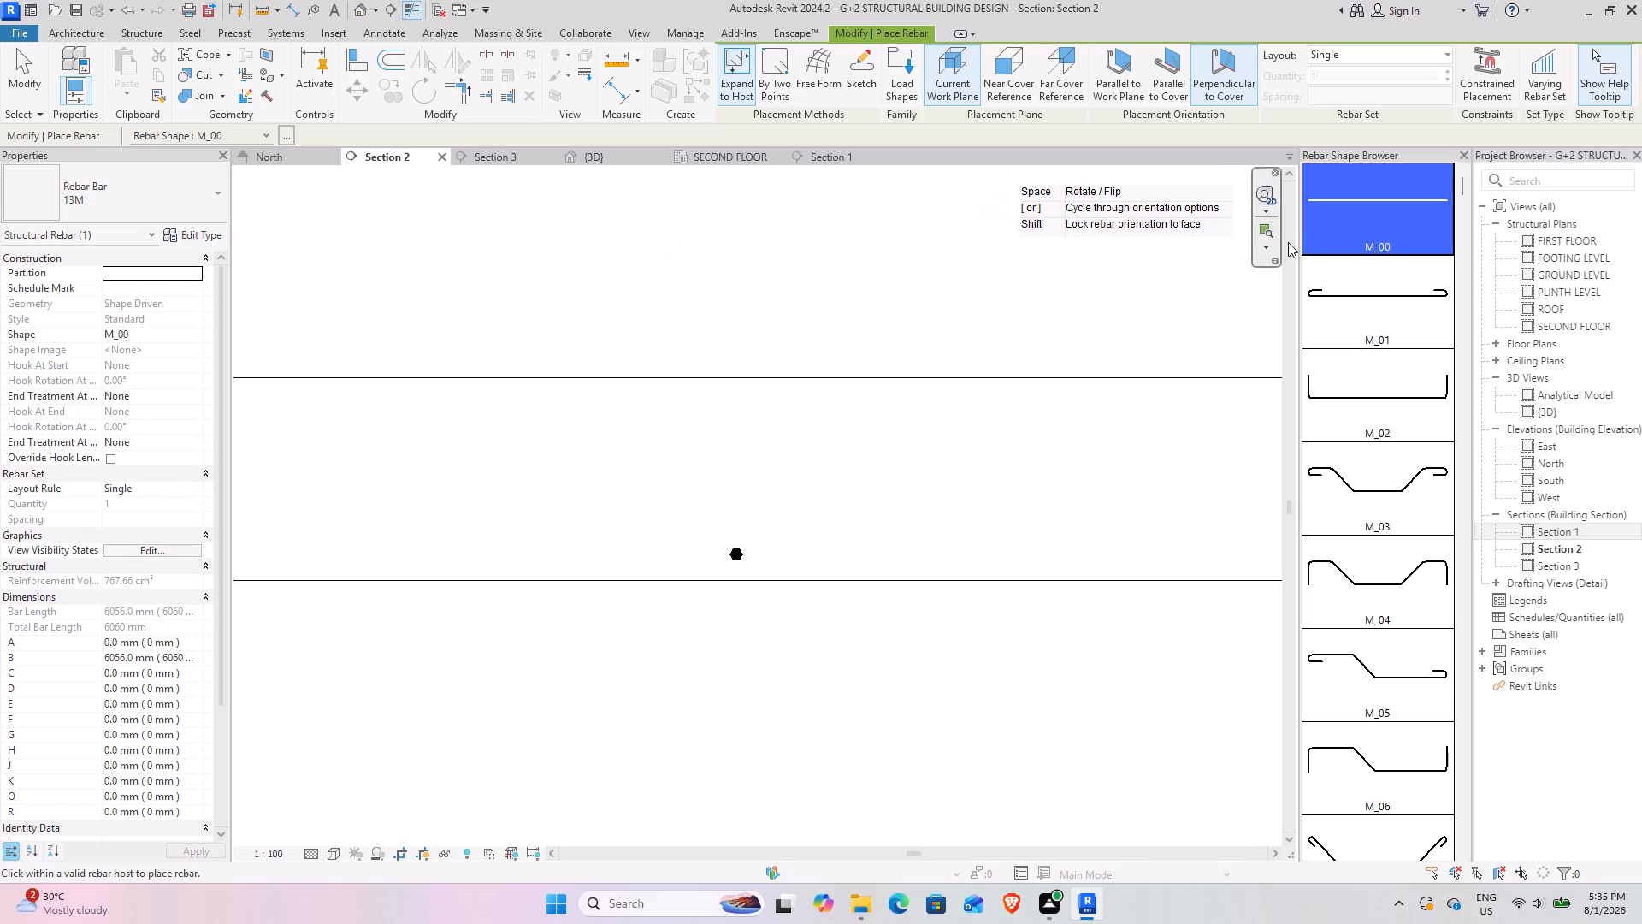
{"action": "left_click", "coordinate": [1125, 101]}
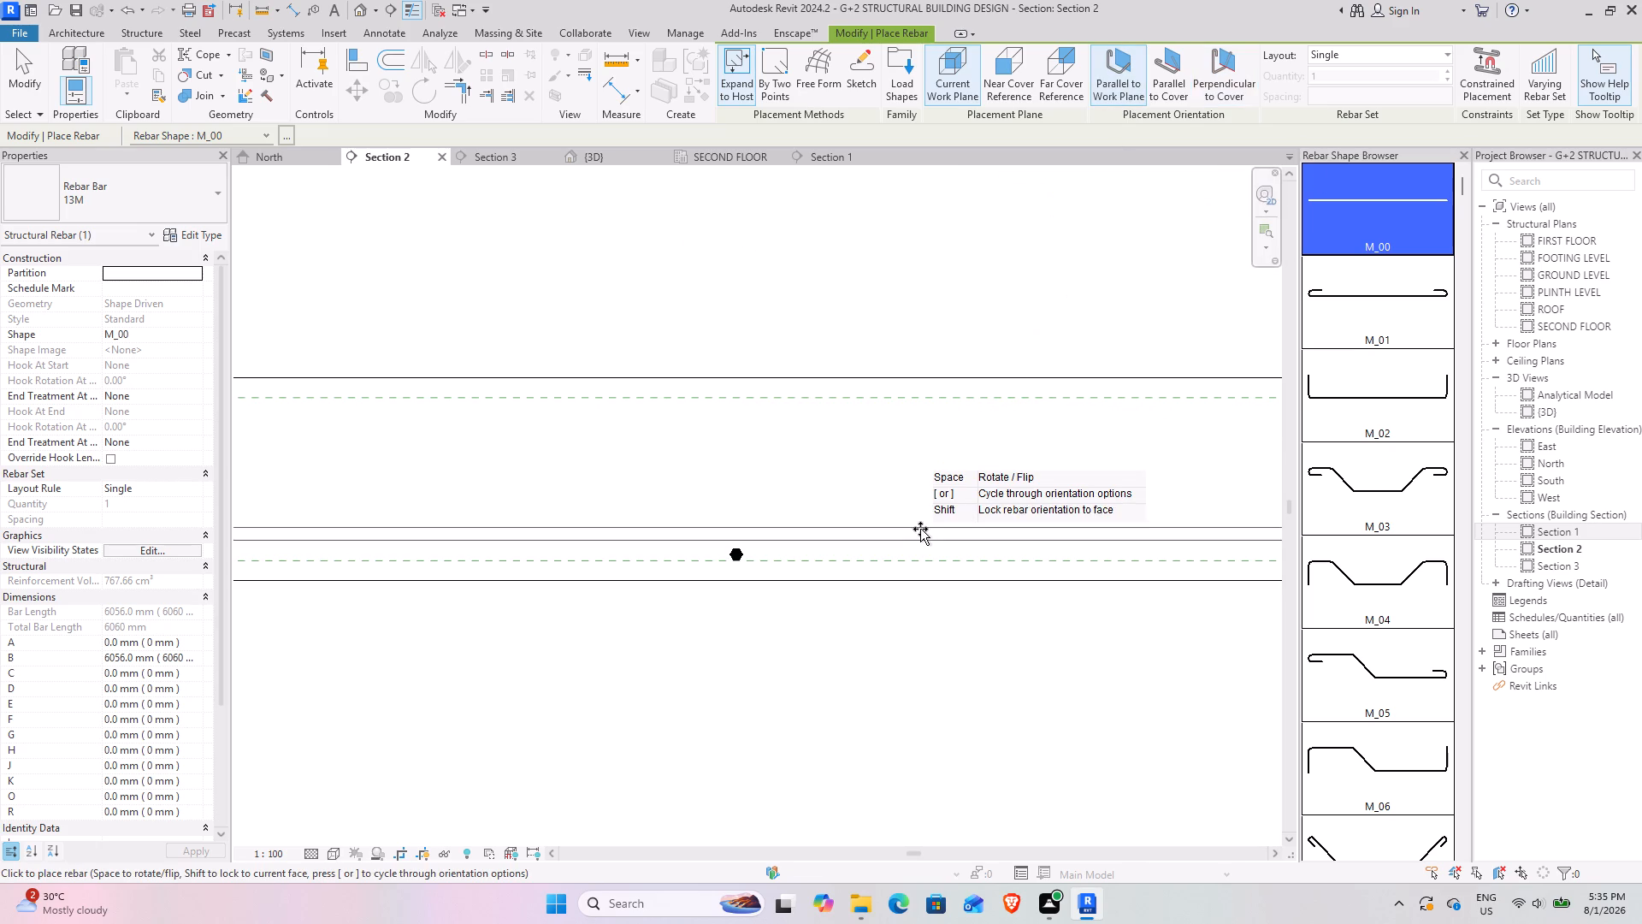
{"action": "left_click", "coordinate": [919, 534]}
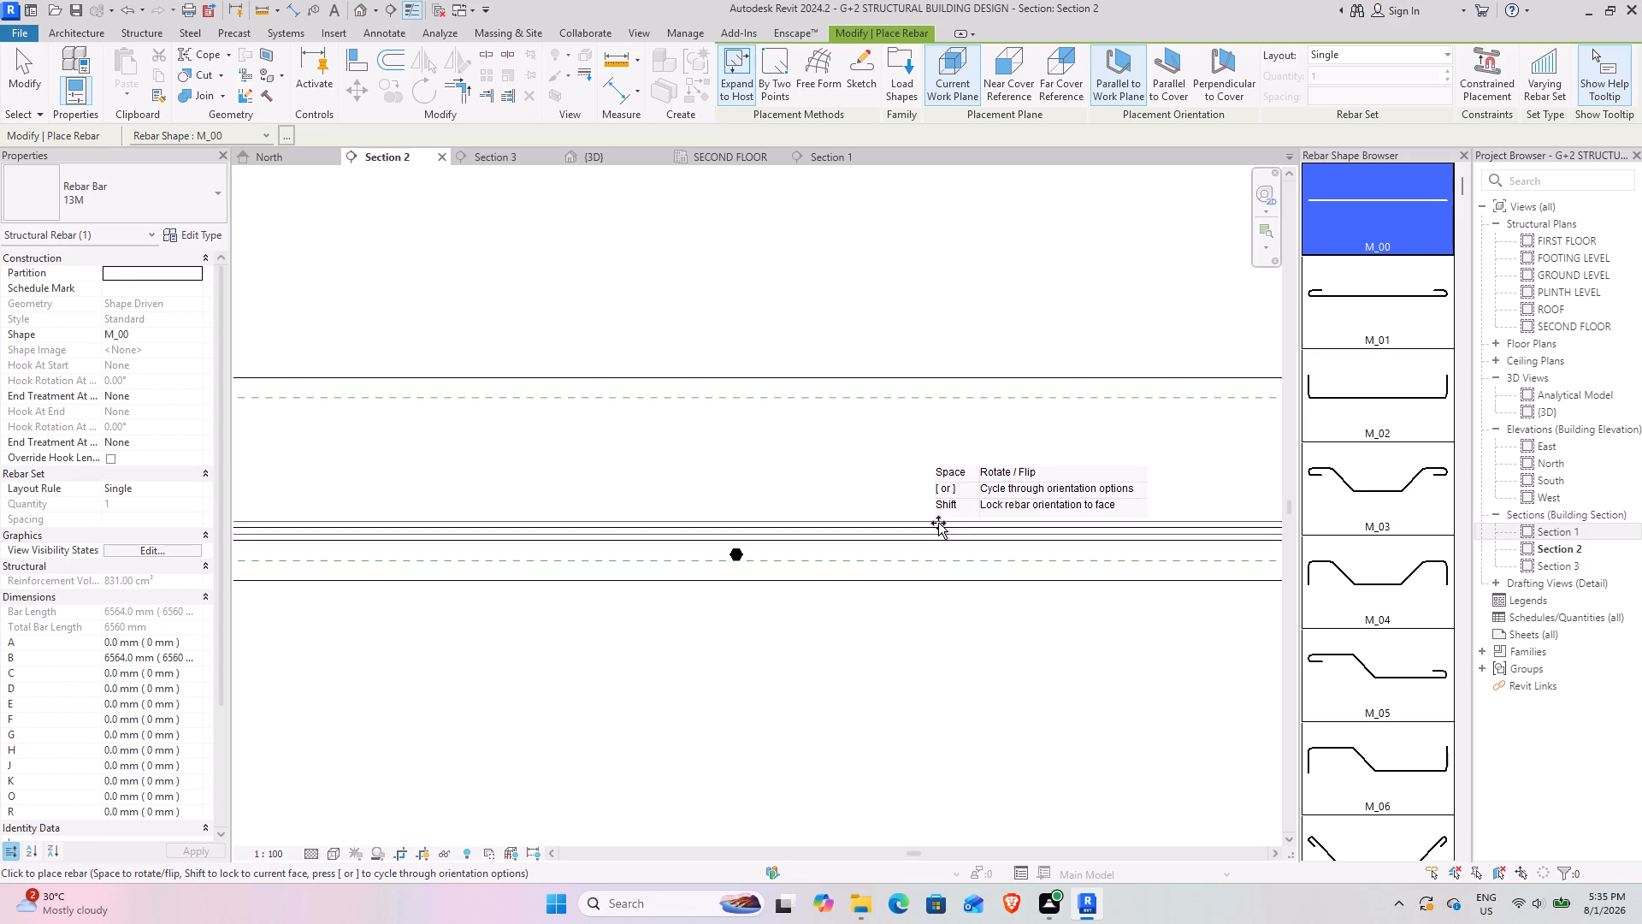
{"action": "scroll", "coordinate": [924, 546], "scroll_direction": "down", "scroll_amount": 8}
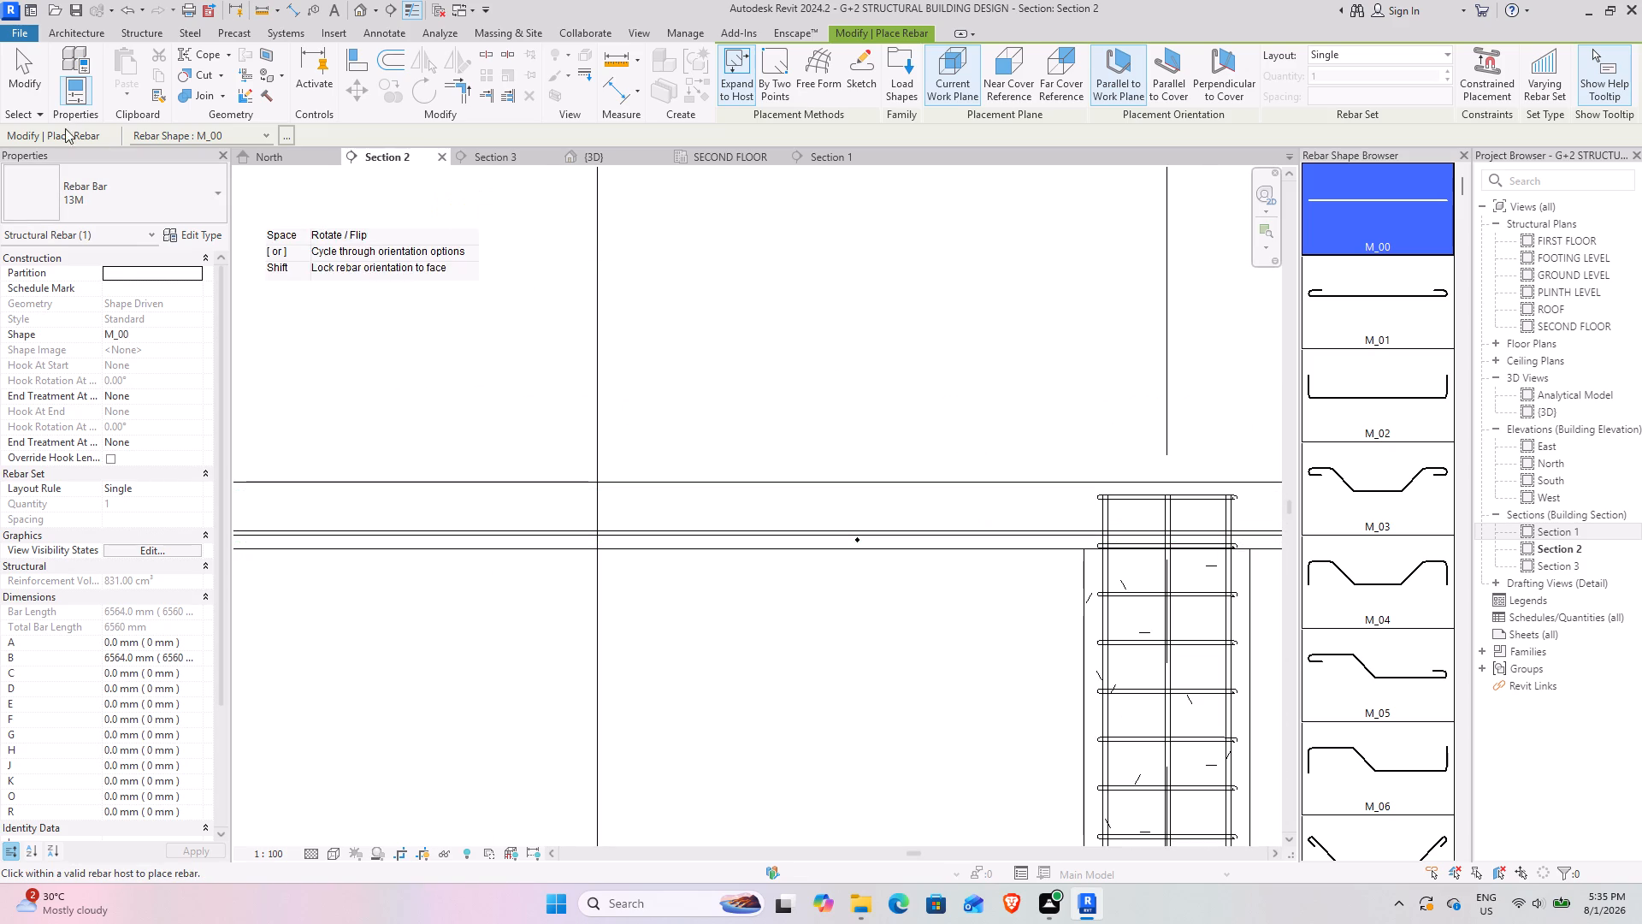
{"action": "left_click", "coordinate": [28, 59]}
Set the bottom perpendicular 13M bar's layout to Maximum Spacing at 180 mm.
{"action": "left_click", "coordinate": [858, 540]}
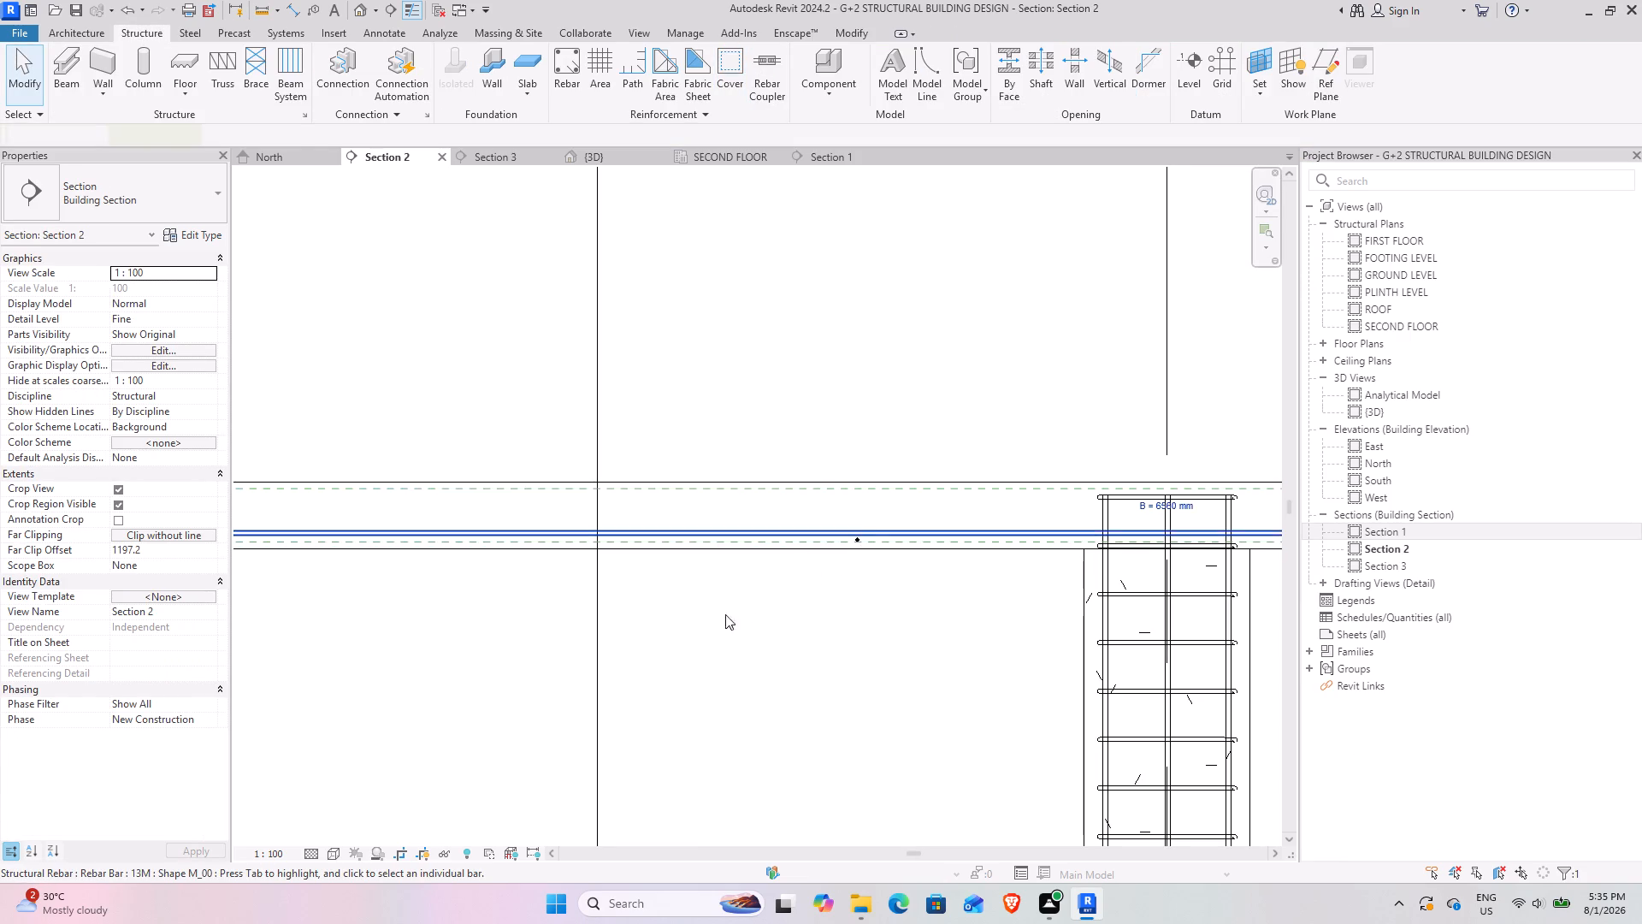
{"action": "scroll", "coordinate": [901, 482], "scroll_direction": "up", "scroll_amount": 10}
{"action": "left_click", "coordinate": [733, 672]}
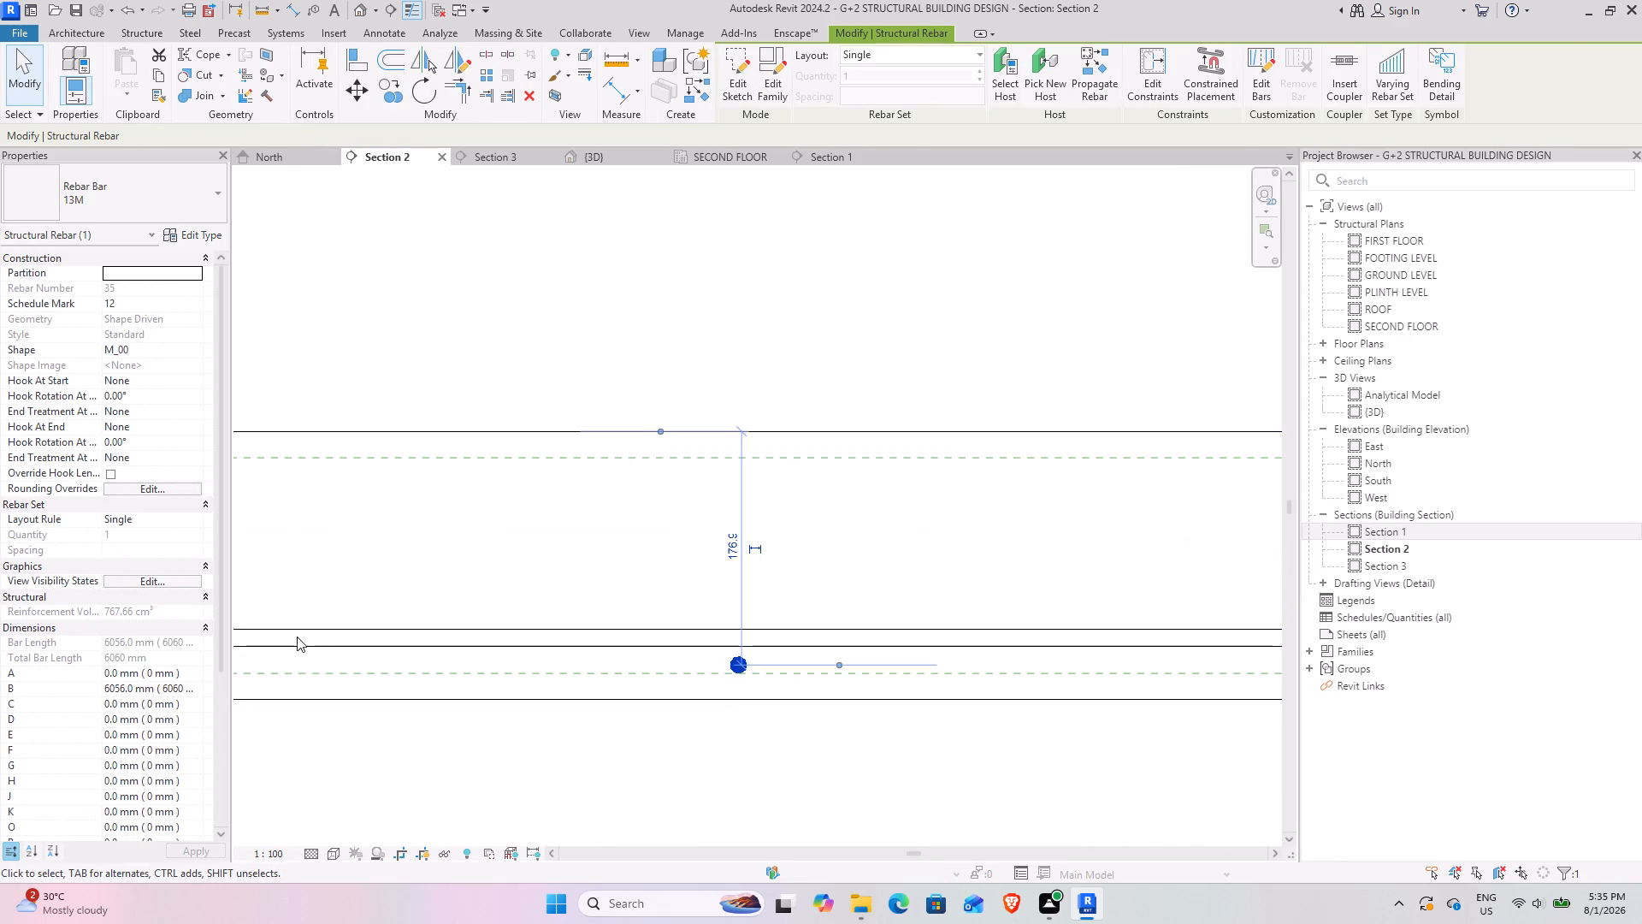
{"action": "left_click", "coordinate": [706, 559]}
{"action": "left_click", "coordinate": [739, 674]}
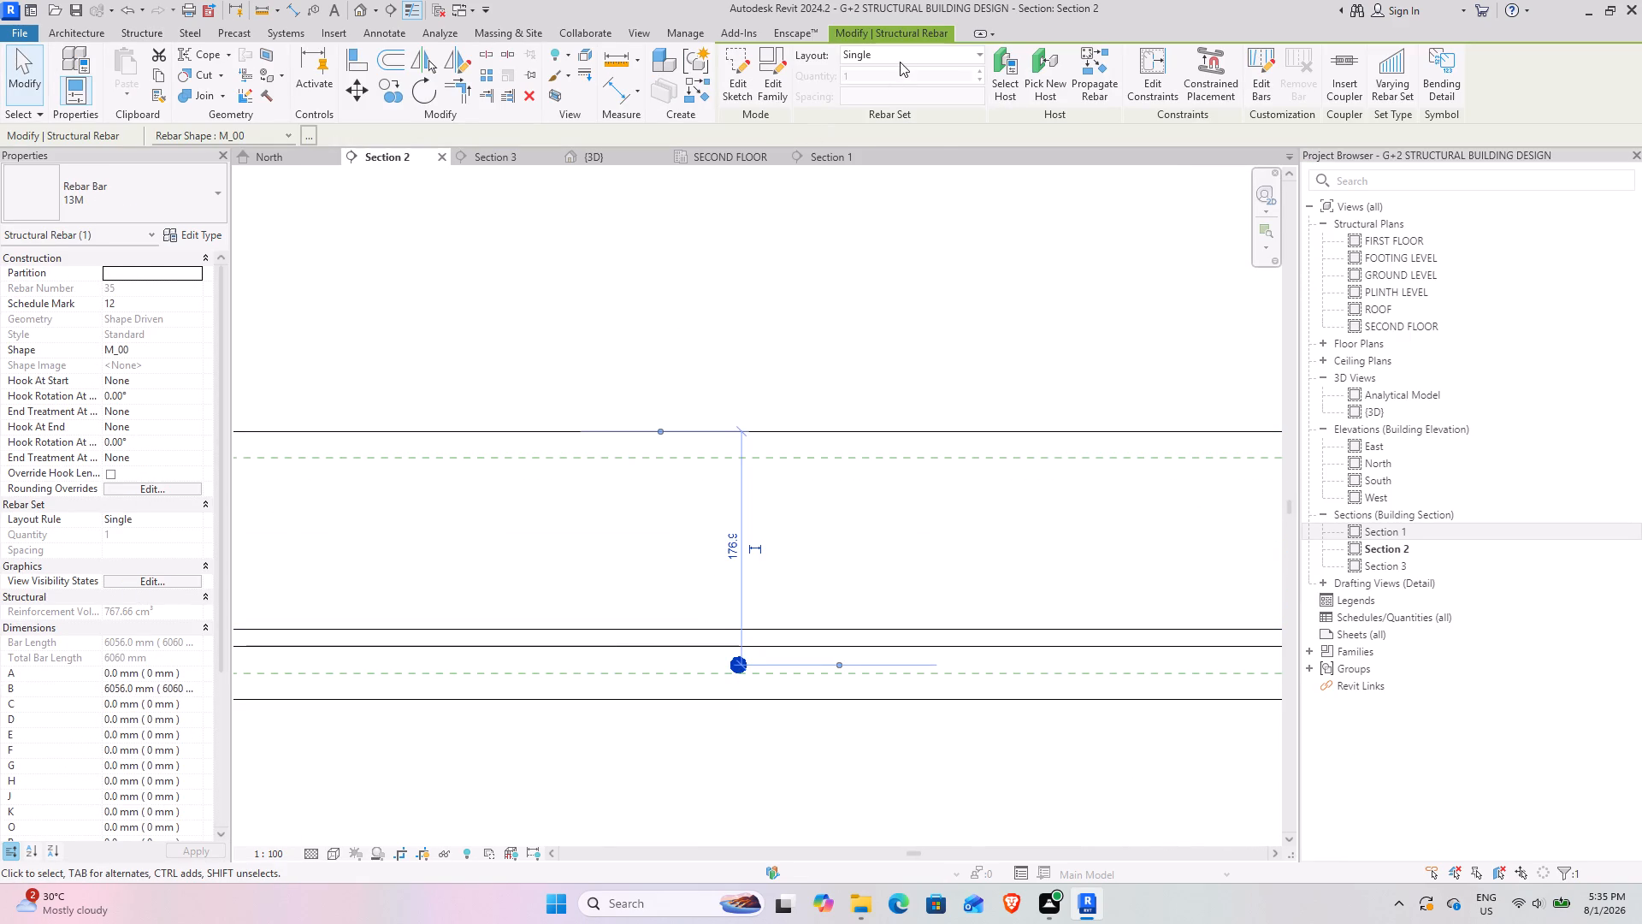
{"action": "left_click", "coordinate": [900, 58]}
{"action": "left_click", "coordinate": [885, 110]}
{"action": "left_click", "coordinate": [937, 102]}
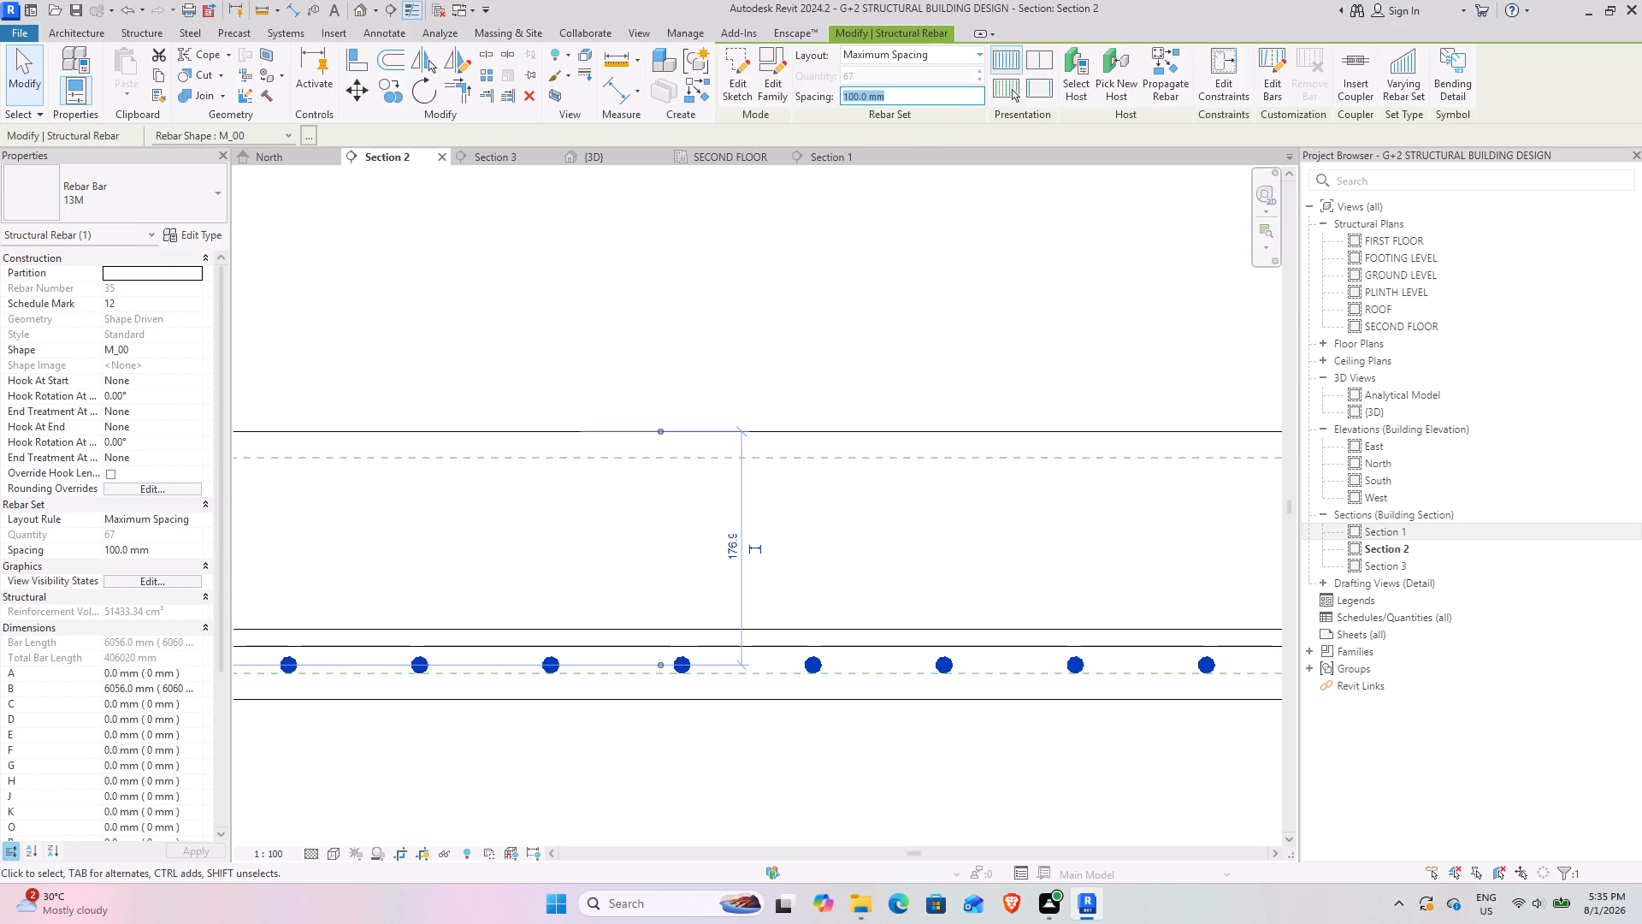
{"action": "type", "text": "180"}
{"action": "key", "text": "Return"}
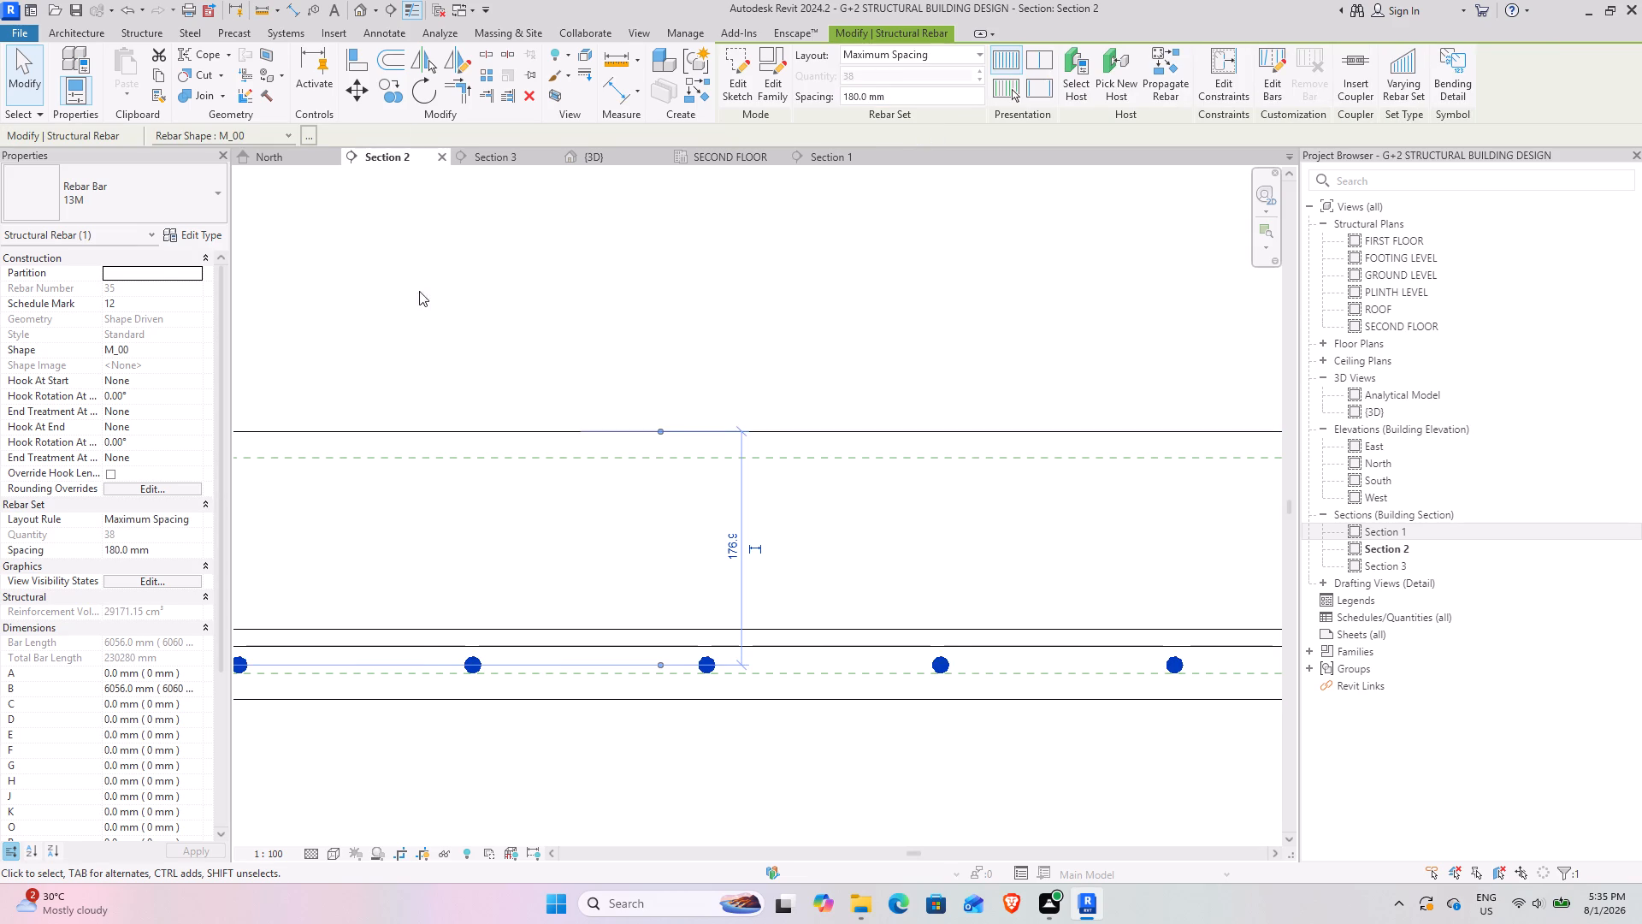
Set the perpendicular bar set to show unobscured in the {3D} view.
{"action": "left_click", "coordinate": [139, 583]}
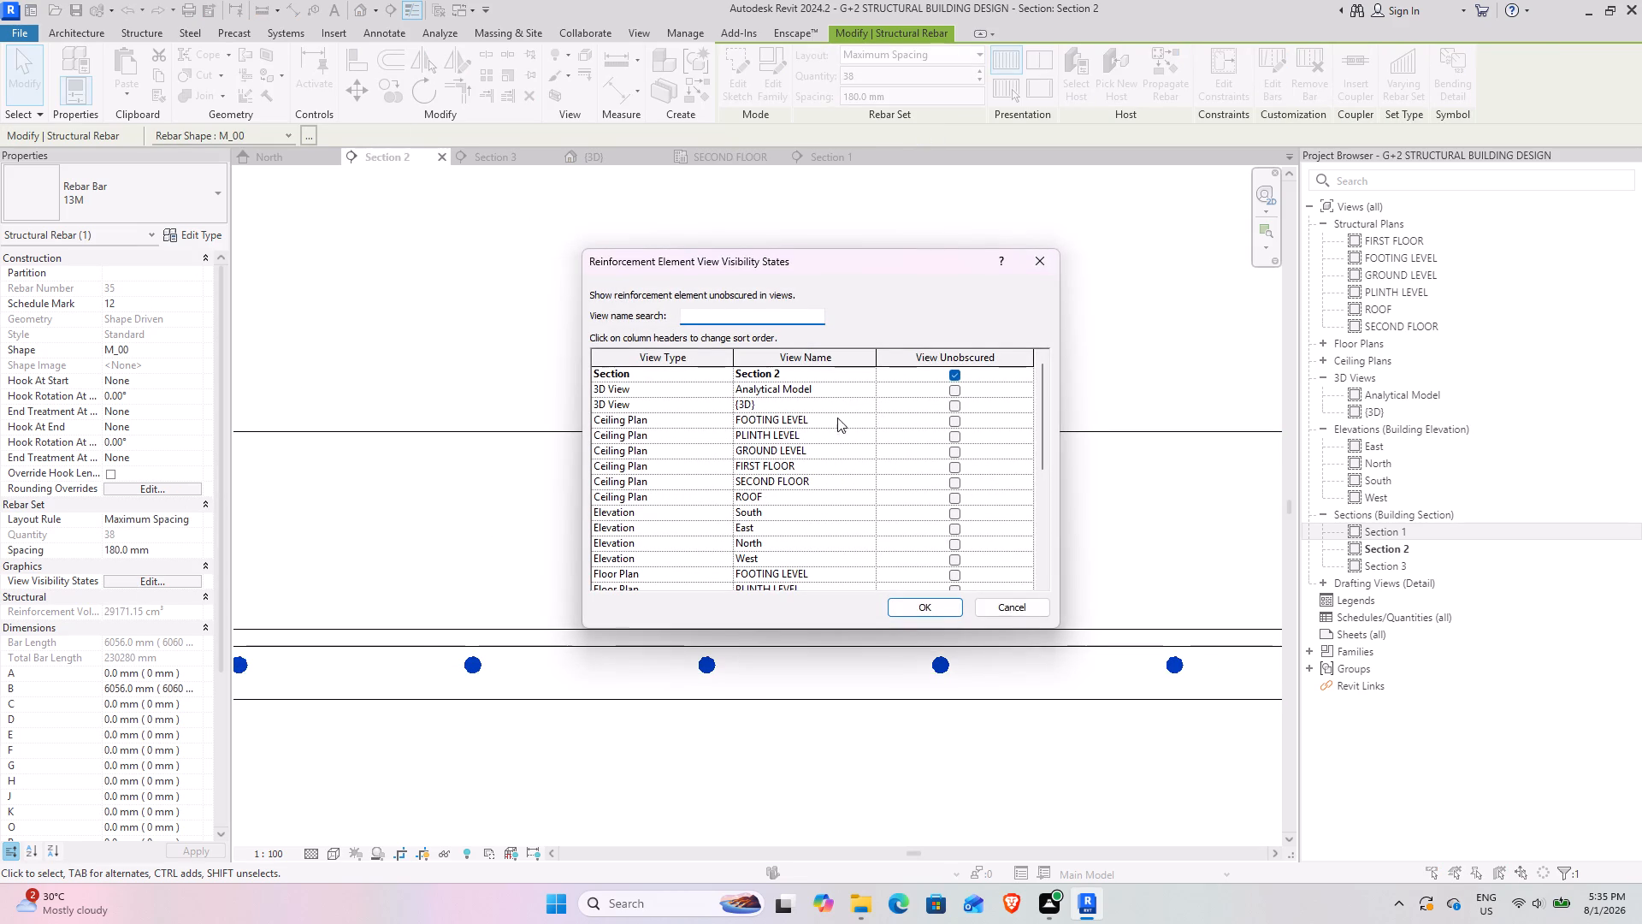
{"action": "left_click", "coordinate": [954, 406]}
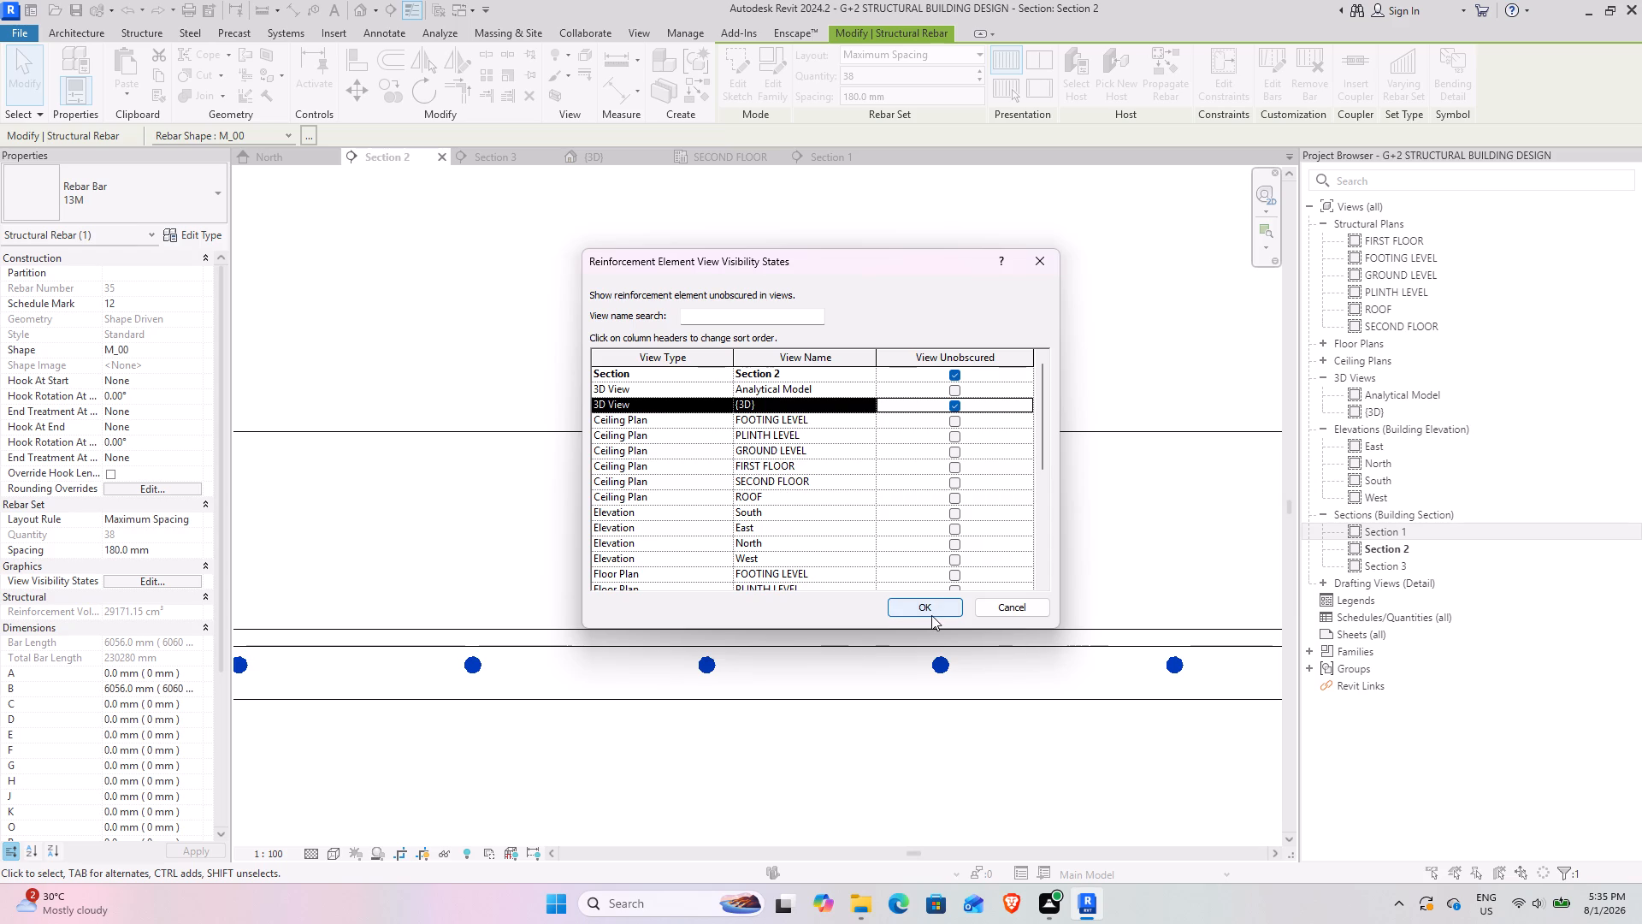
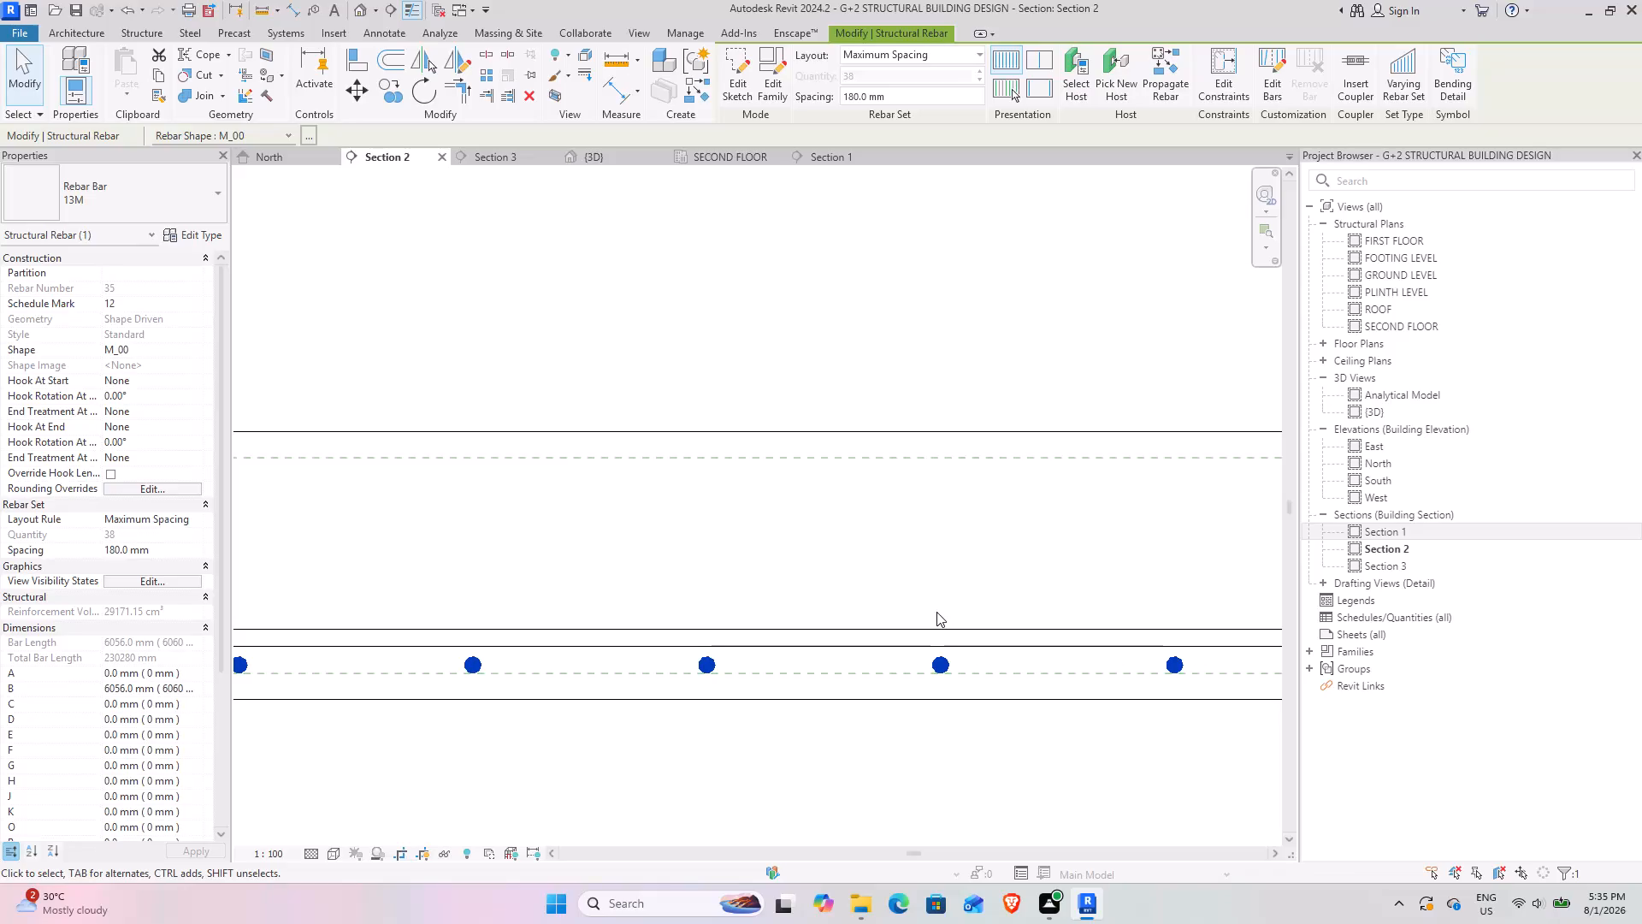
Edit the upper straight 13M bar's sketch, adding an 1800 mm top-cover line from the slab's right end and a short downward slope about 100 mm long.
{"action": "scroll", "coordinate": [855, 650], "scroll_direction": "down", "scroll_amount": 7}
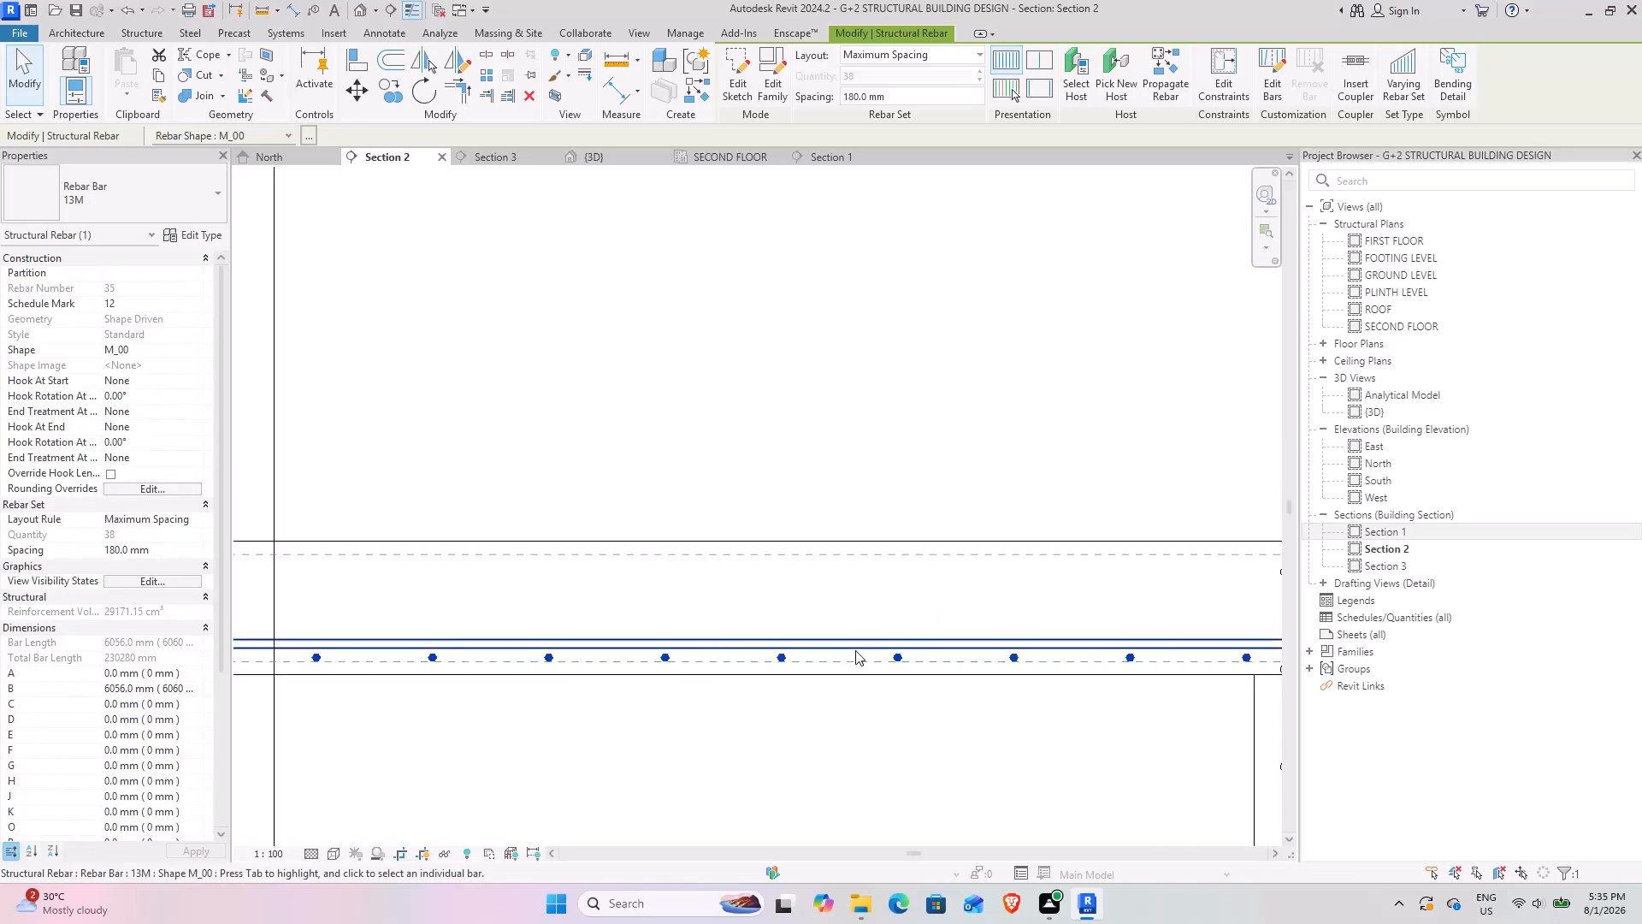
{"action": "scroll", "coordinate": [855, 650], "scroll_direction": "down", "scroll_amount": 3}
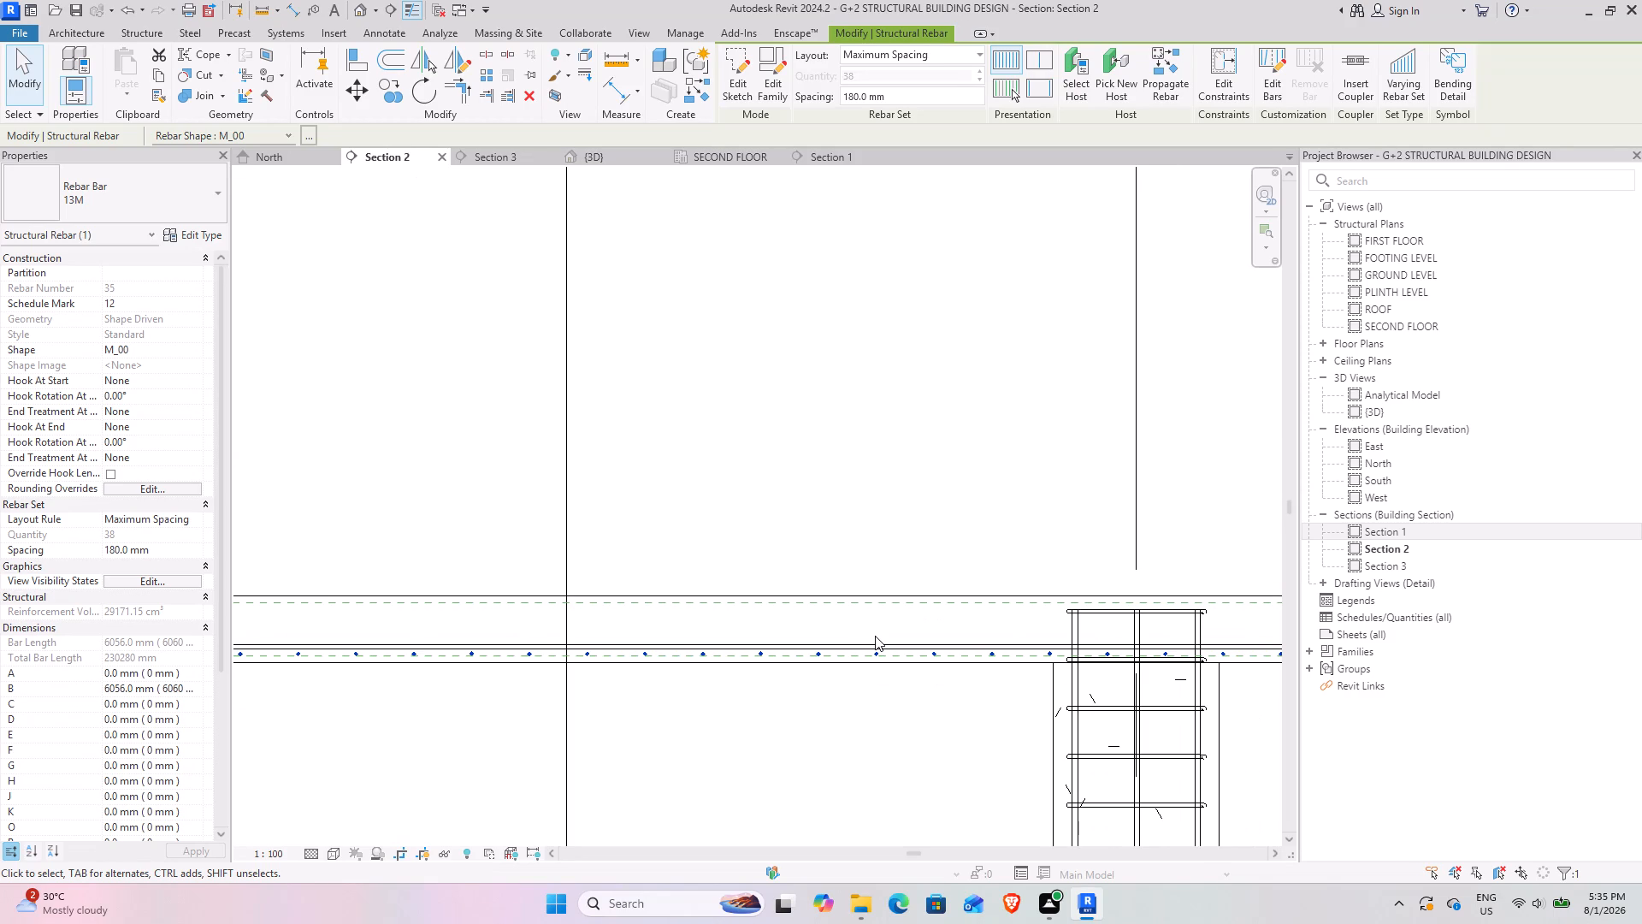
{"action": "scroll", "coordinate": [832, 650], "scroll_direction": "down", "scroll_amount": 5}
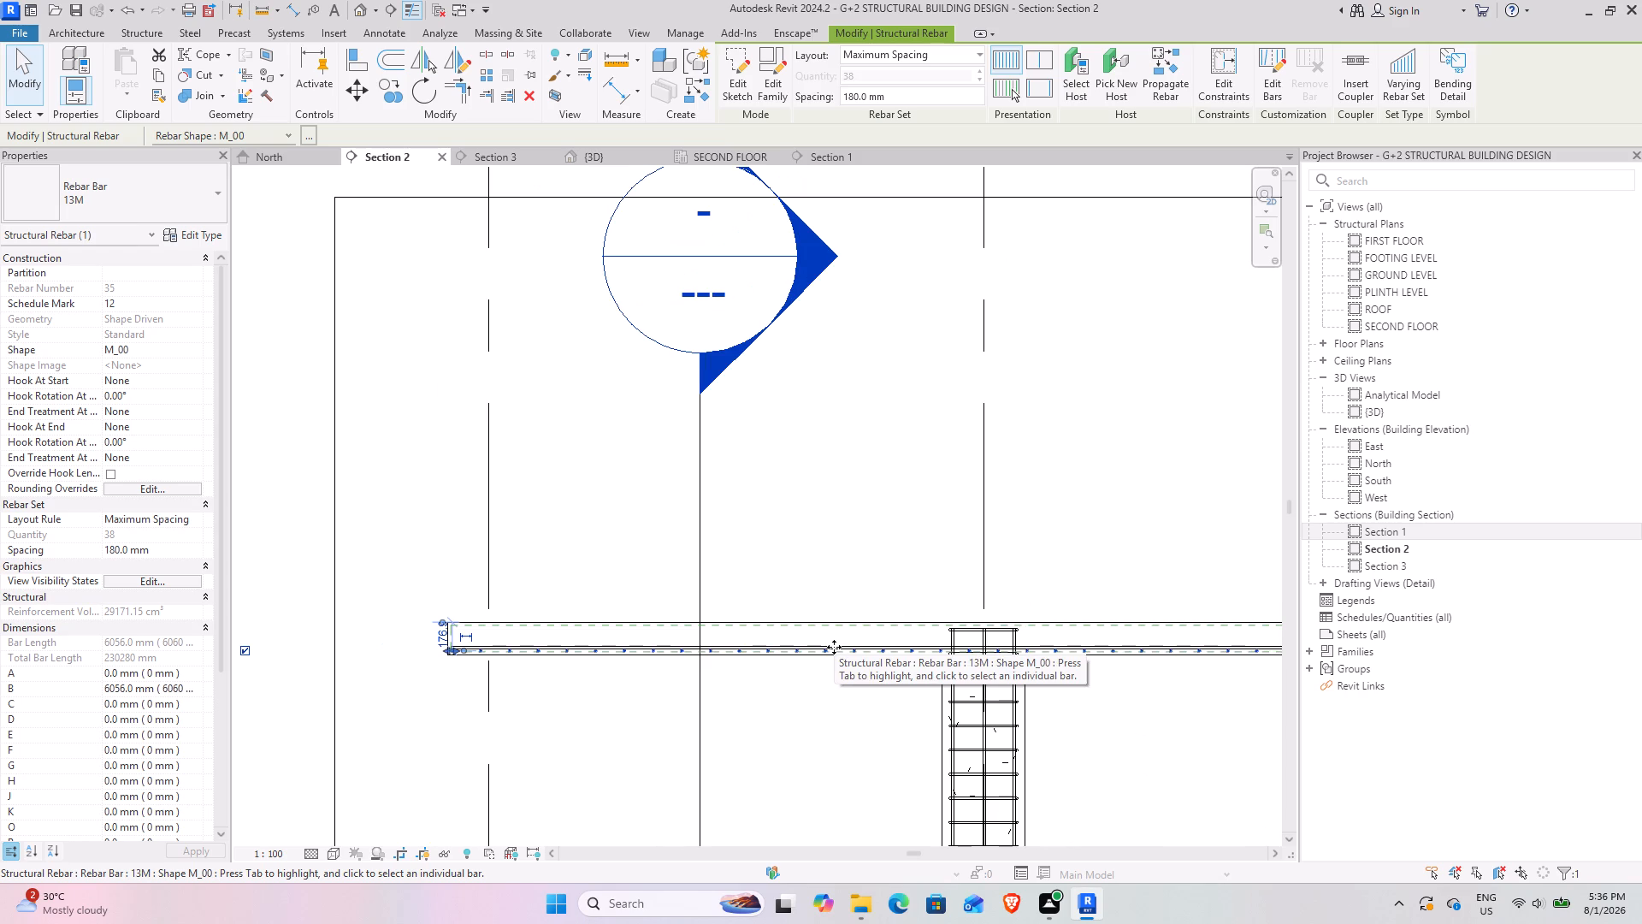
{"action": "scroll", "coordinate": [827, 648], "scroll_direction": "down", "scroll_amount": 4}
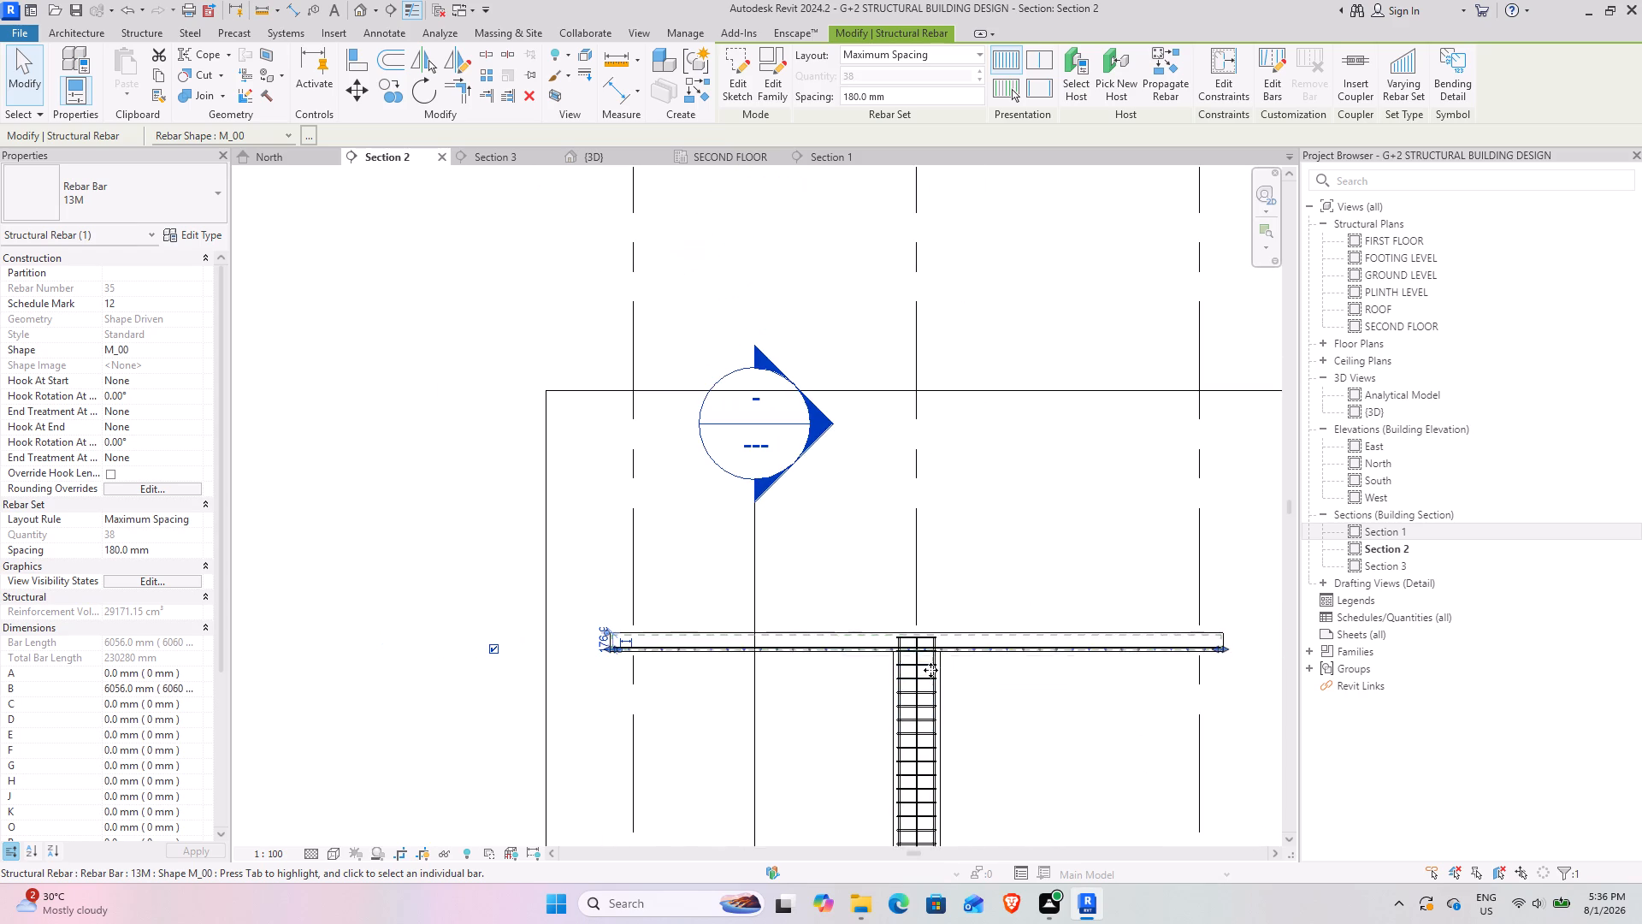
{"action": "middle_click_drag", "start_coordinate": [996, 697], "coordinate": [835, 684]}
{"action": "scroll", "coordinate": [857, 643], "scroll_direction": "up", "scroll_amount": 13}
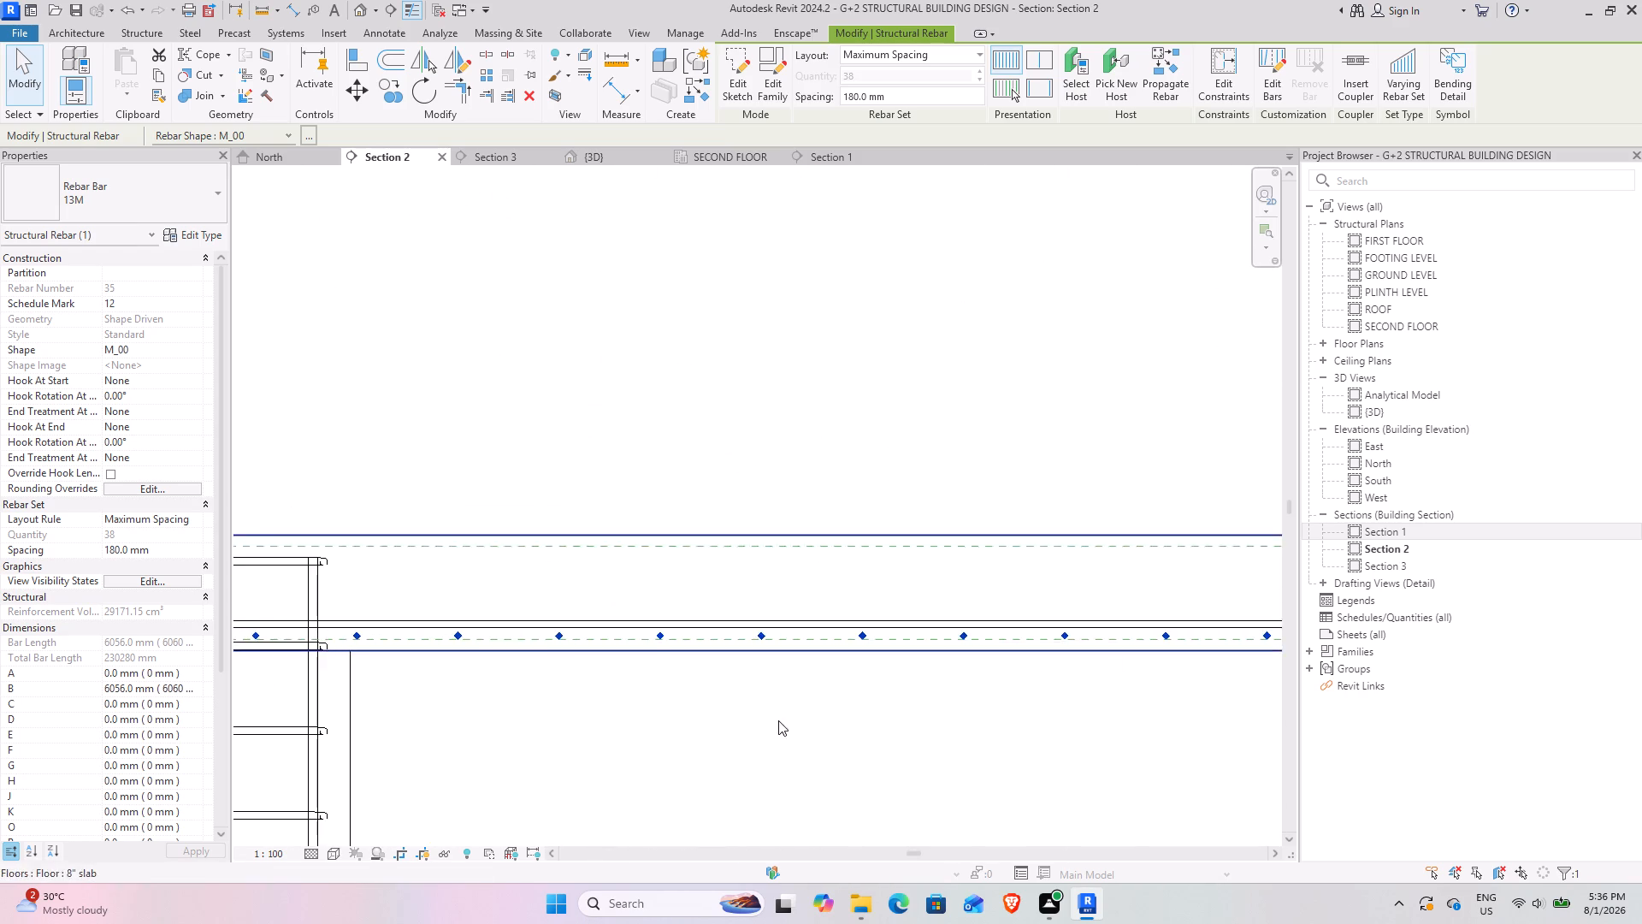
{"action": "middle_click_drag", "start_coordinate": [778, 720], "coordinate": [912, 677]}
{"action": "left_click", "coordinate": [477, 323]}
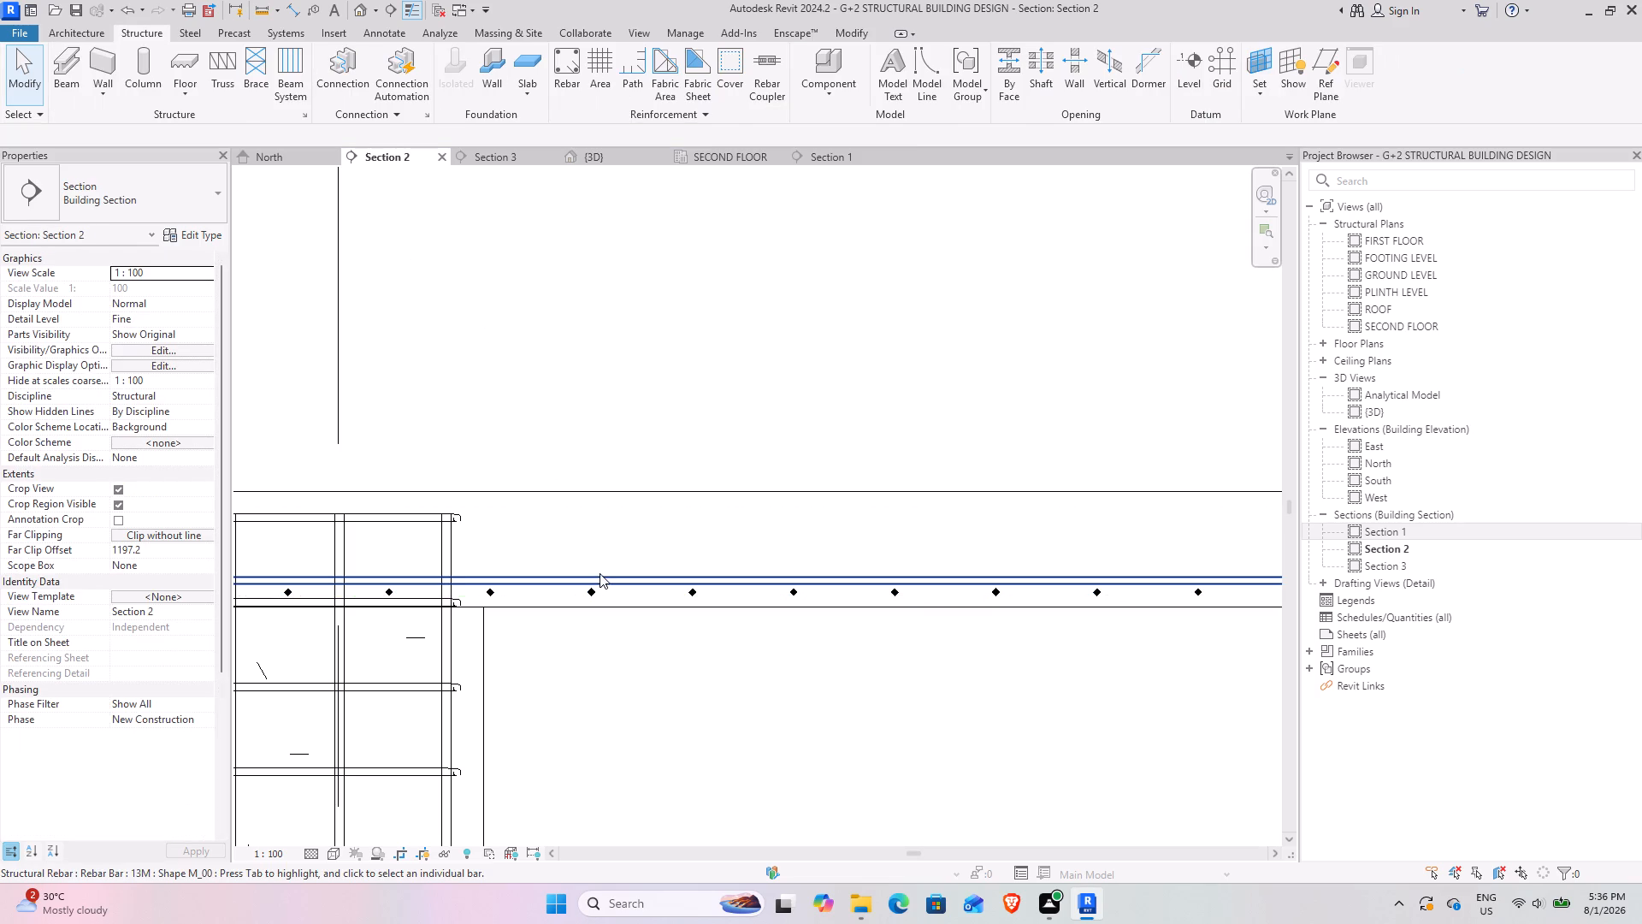
{"action": "left_click", "coordinate": [600, 574]}
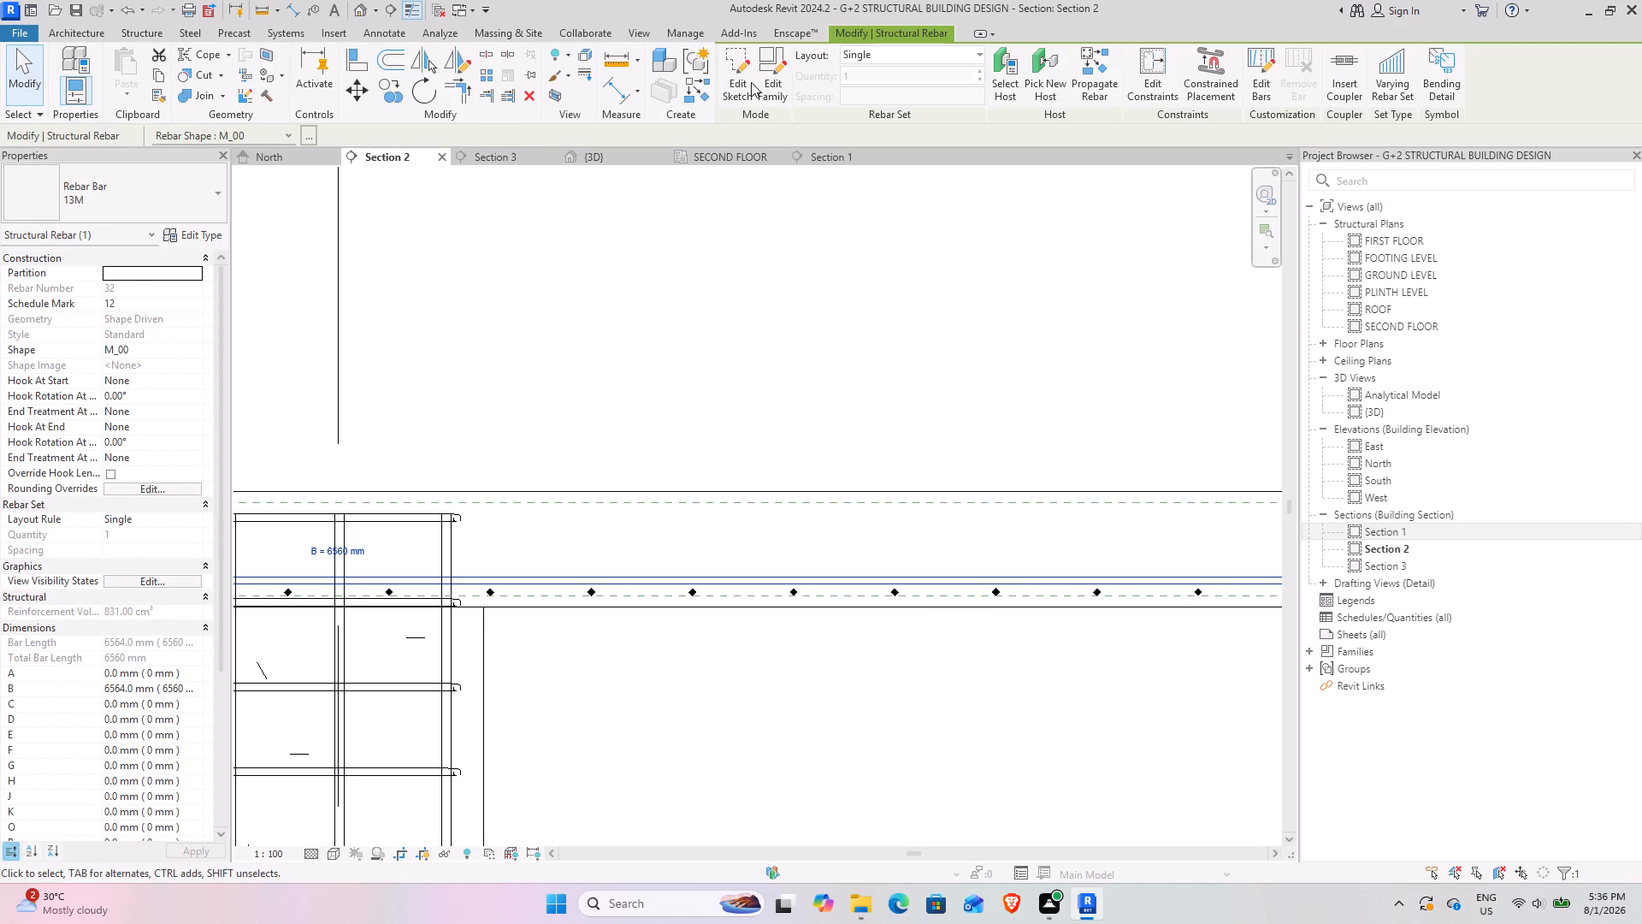
{"action": "left_click", "coordinate": [751, 82]}
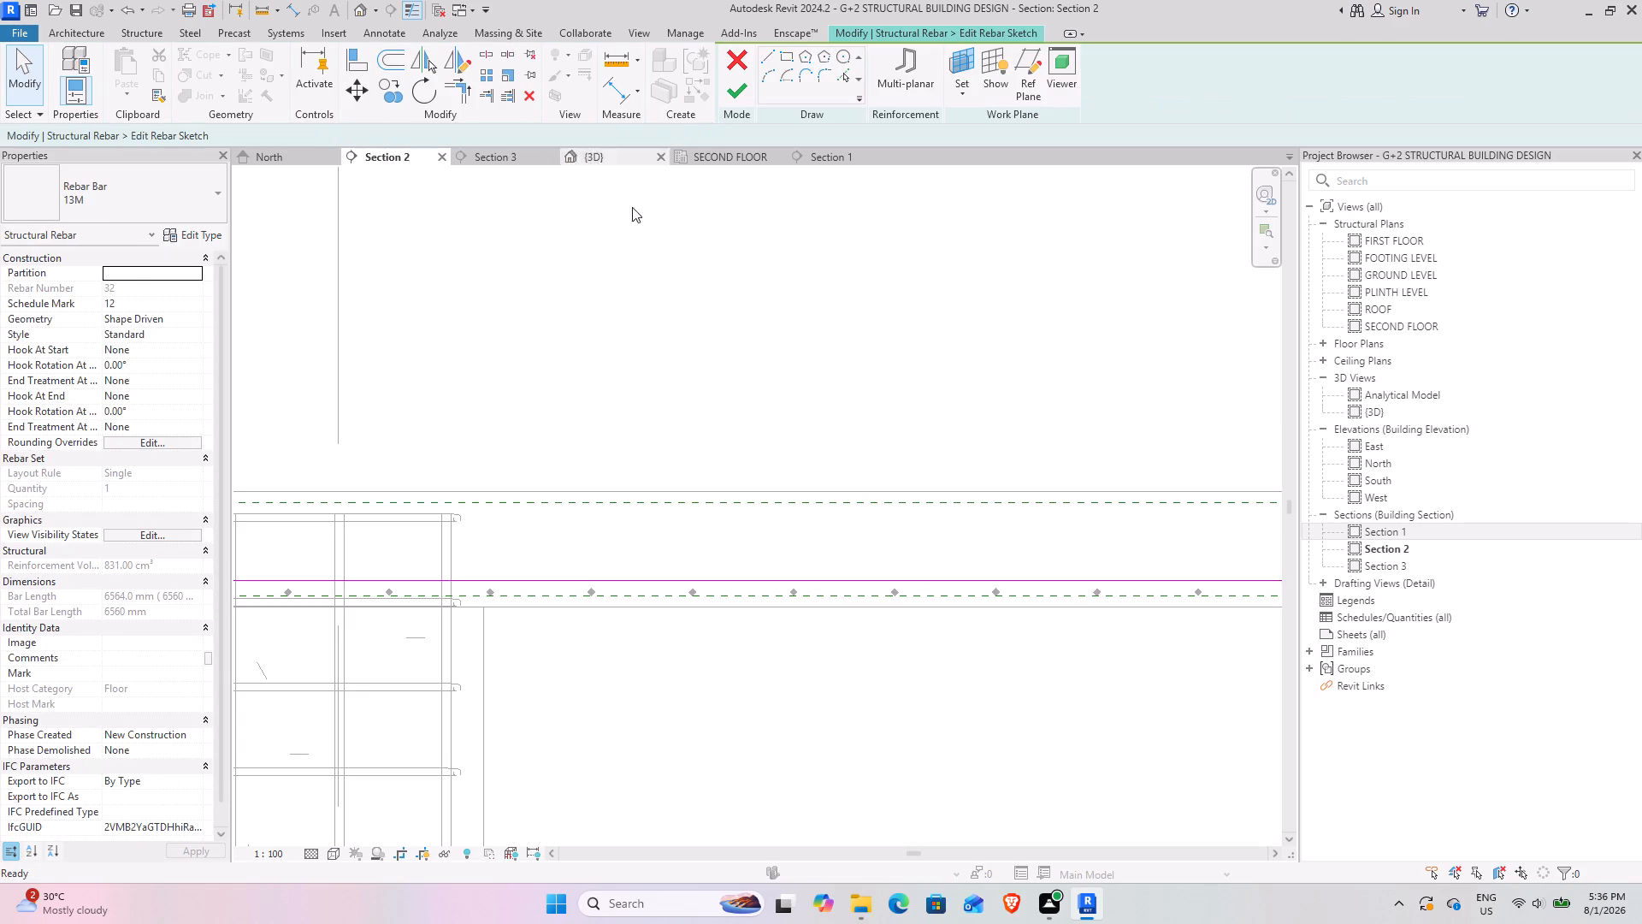
{"action": "left_click", "coordinate": [766, 62]}
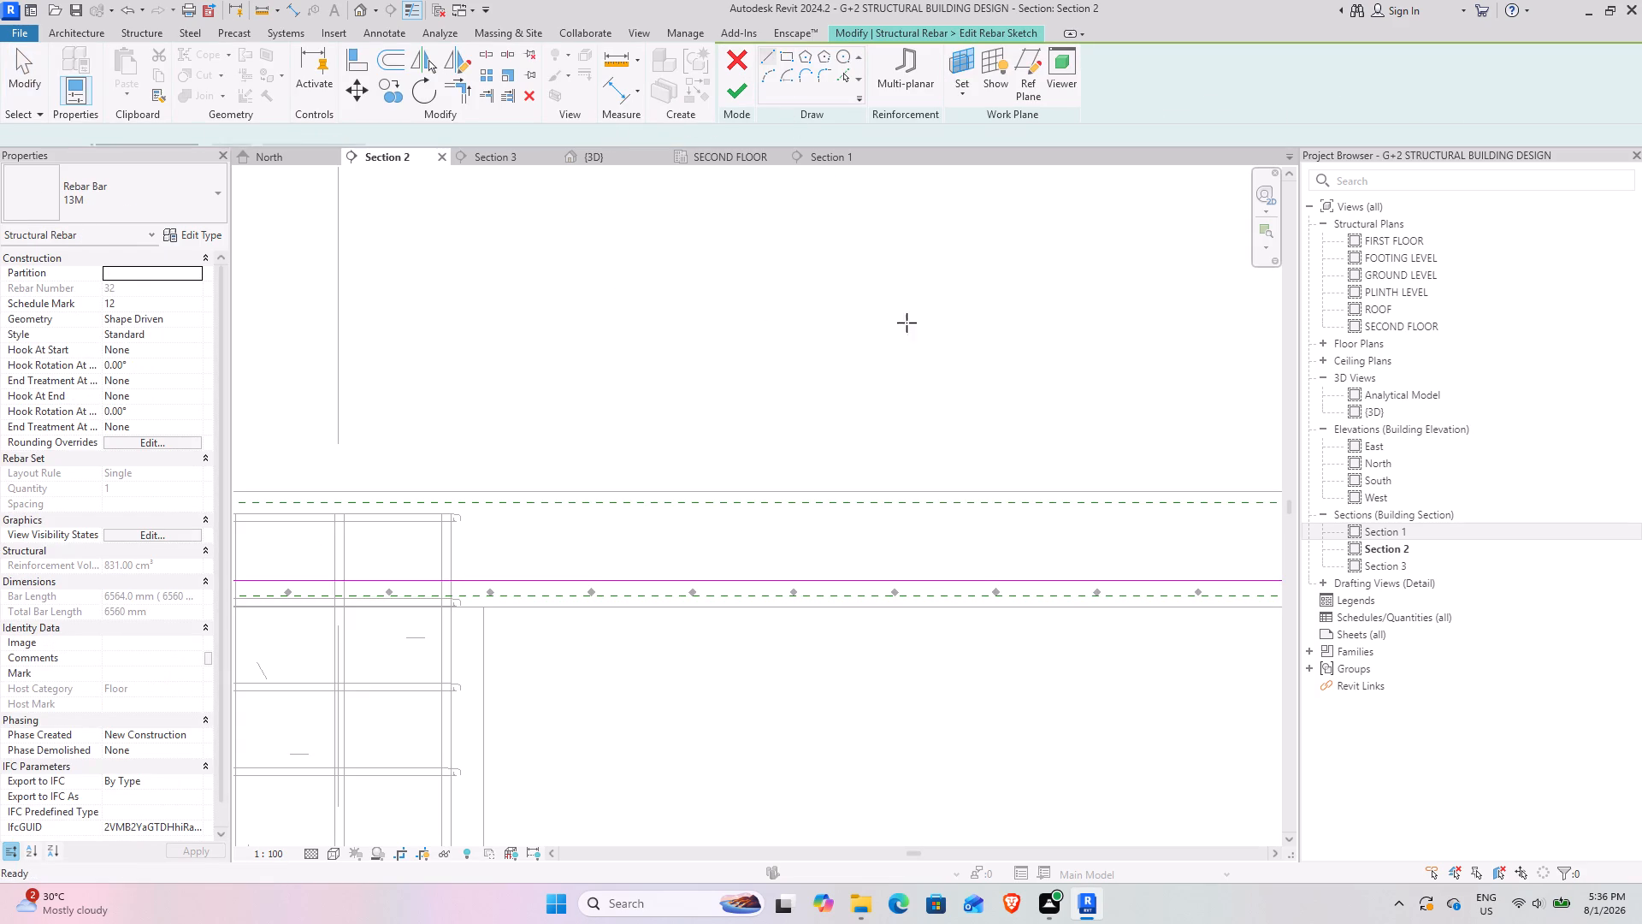
{"action": "middle_click_drag", "start_coordinate": [1147, 583], "coordinate": [258, 527]}
{"action": "middle_click_drag", "start_coordinate": [847, 494], "coordinate": [103, 489]}
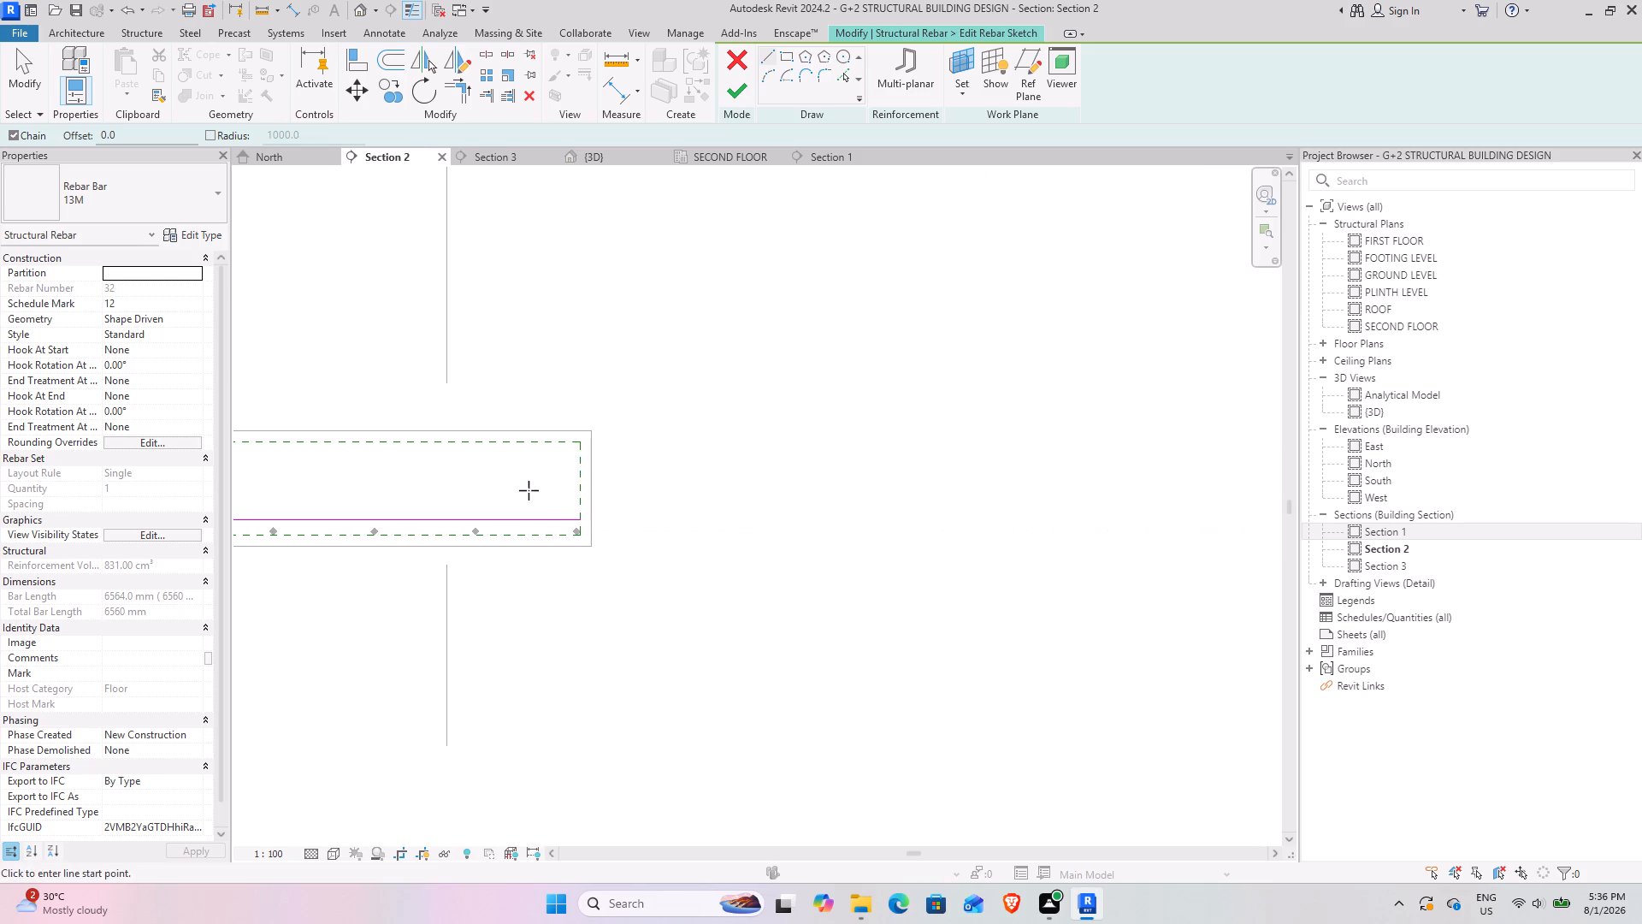
{"action": "left_click", "coordinate": [574, 447]}
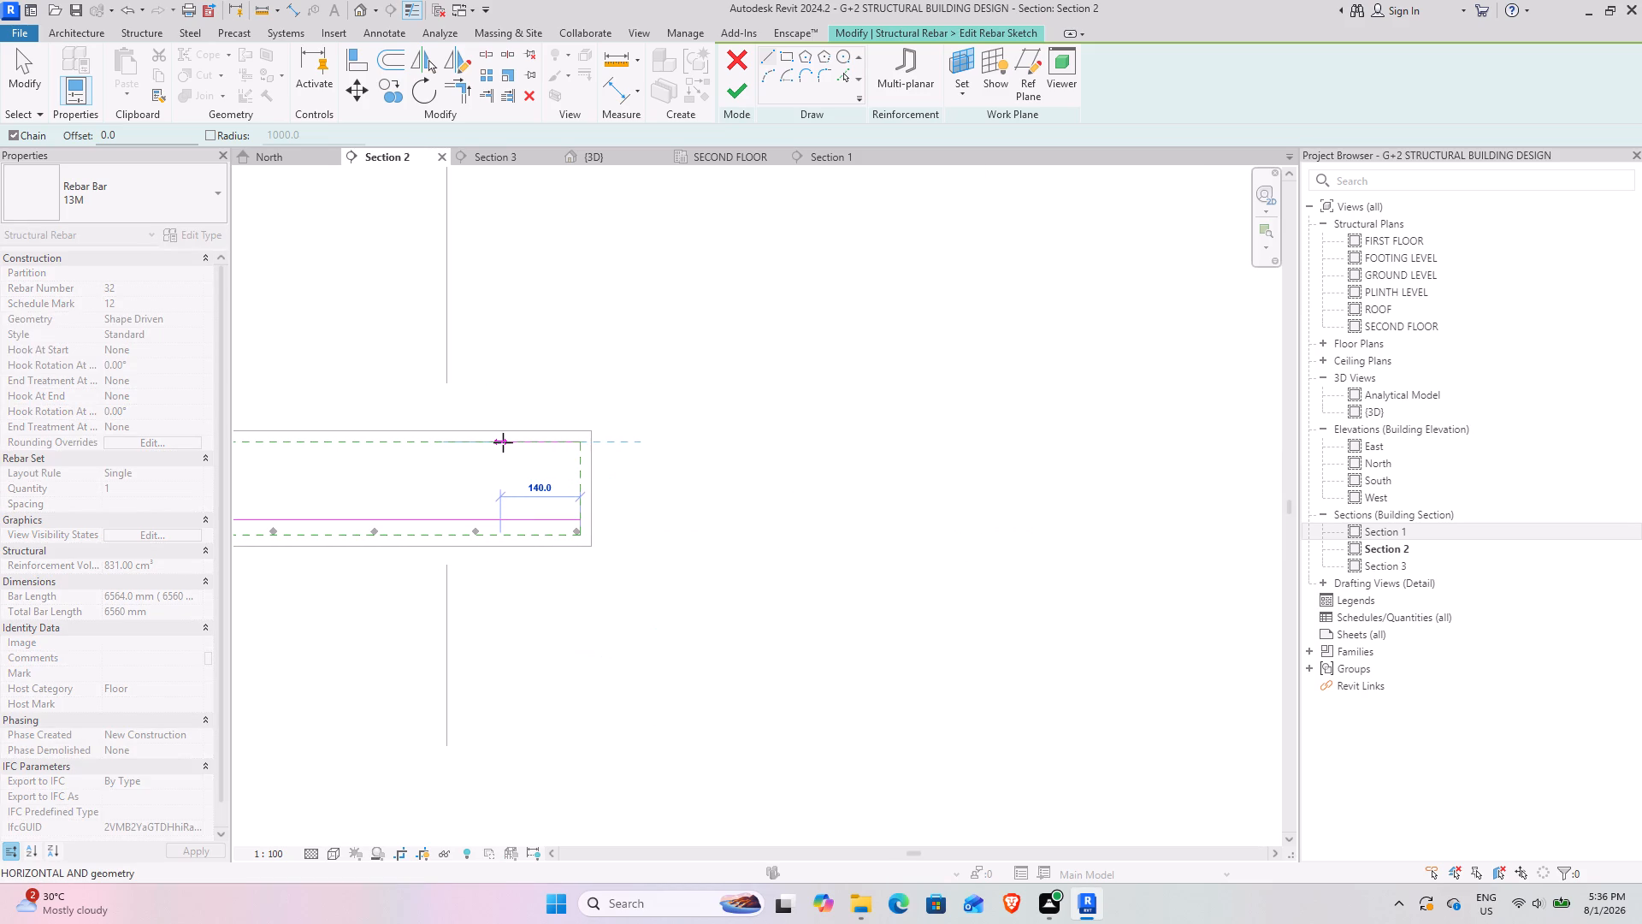
{"action": "type", "text": "180"}
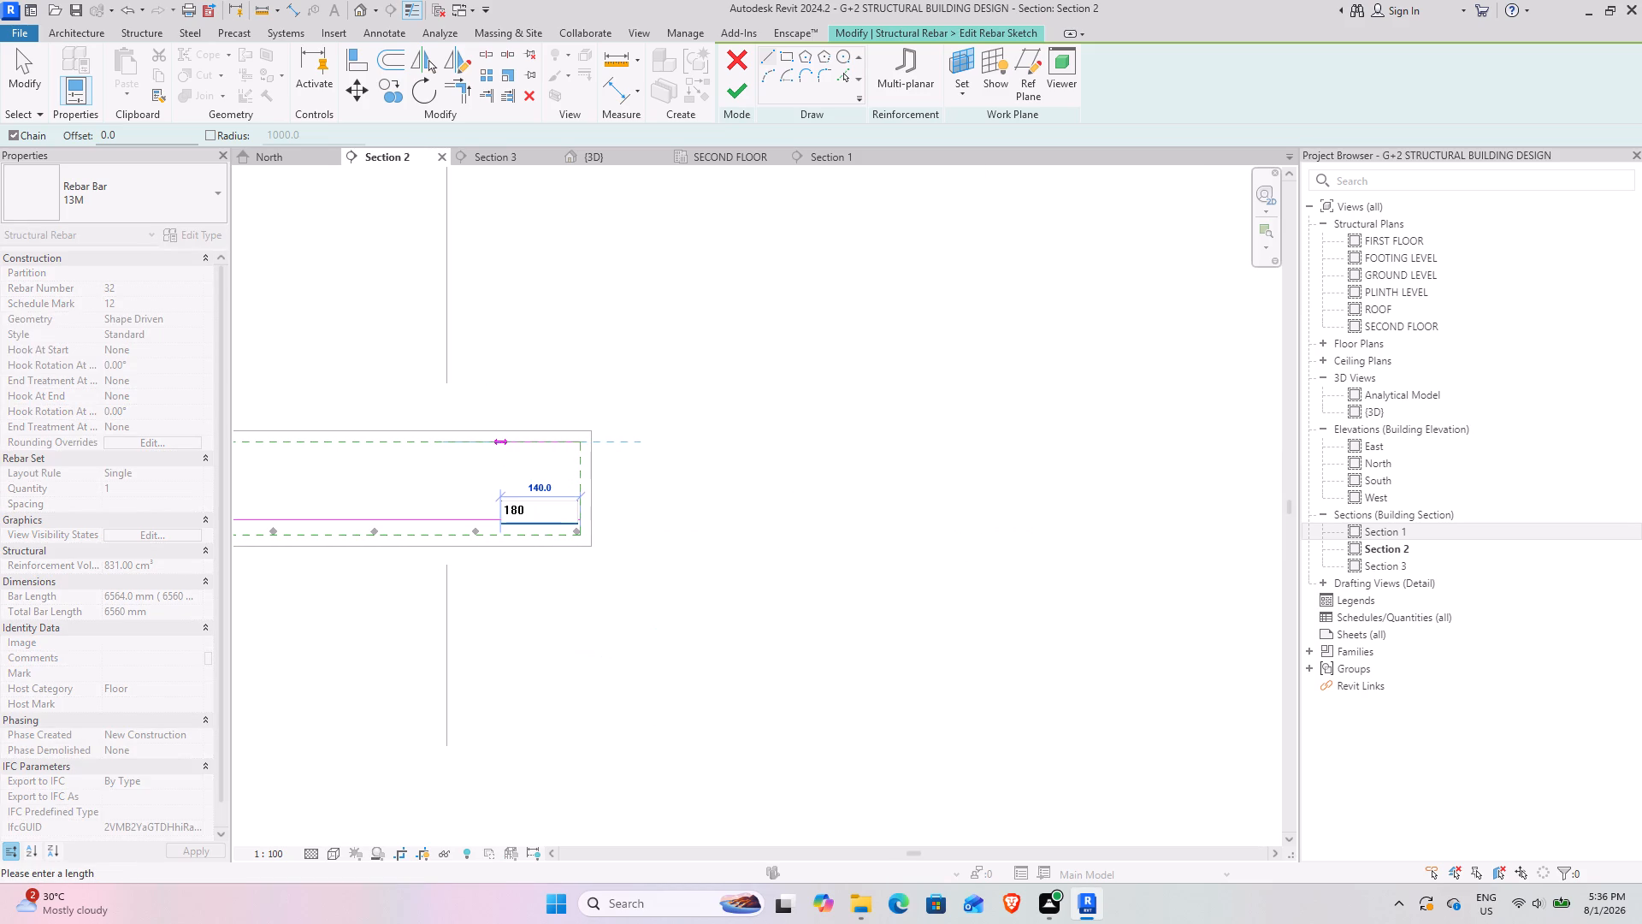
{"action": "key", "text": "0"}
{"action": "key", "text": "Return"}
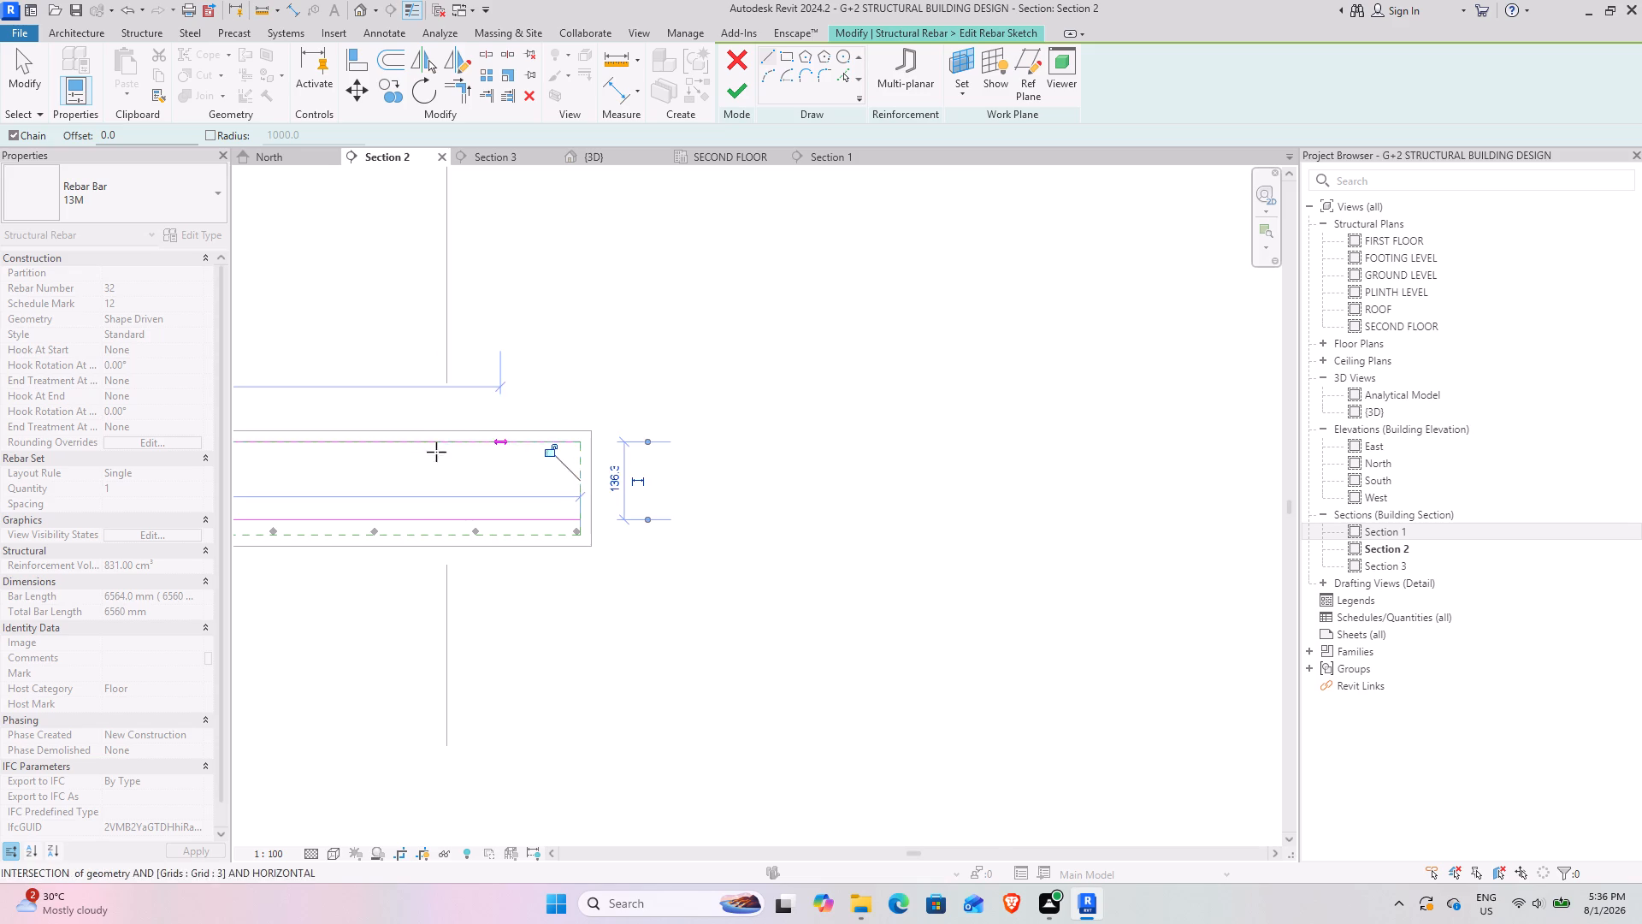
{"action": "scroll", "coordinate": [416, 526], "scroll_direction": "down", "scroll_amount": 5}
{"action": "middle_click_drag", "start_coordinate": [382, 534], "coordinate": [1320, 560]}
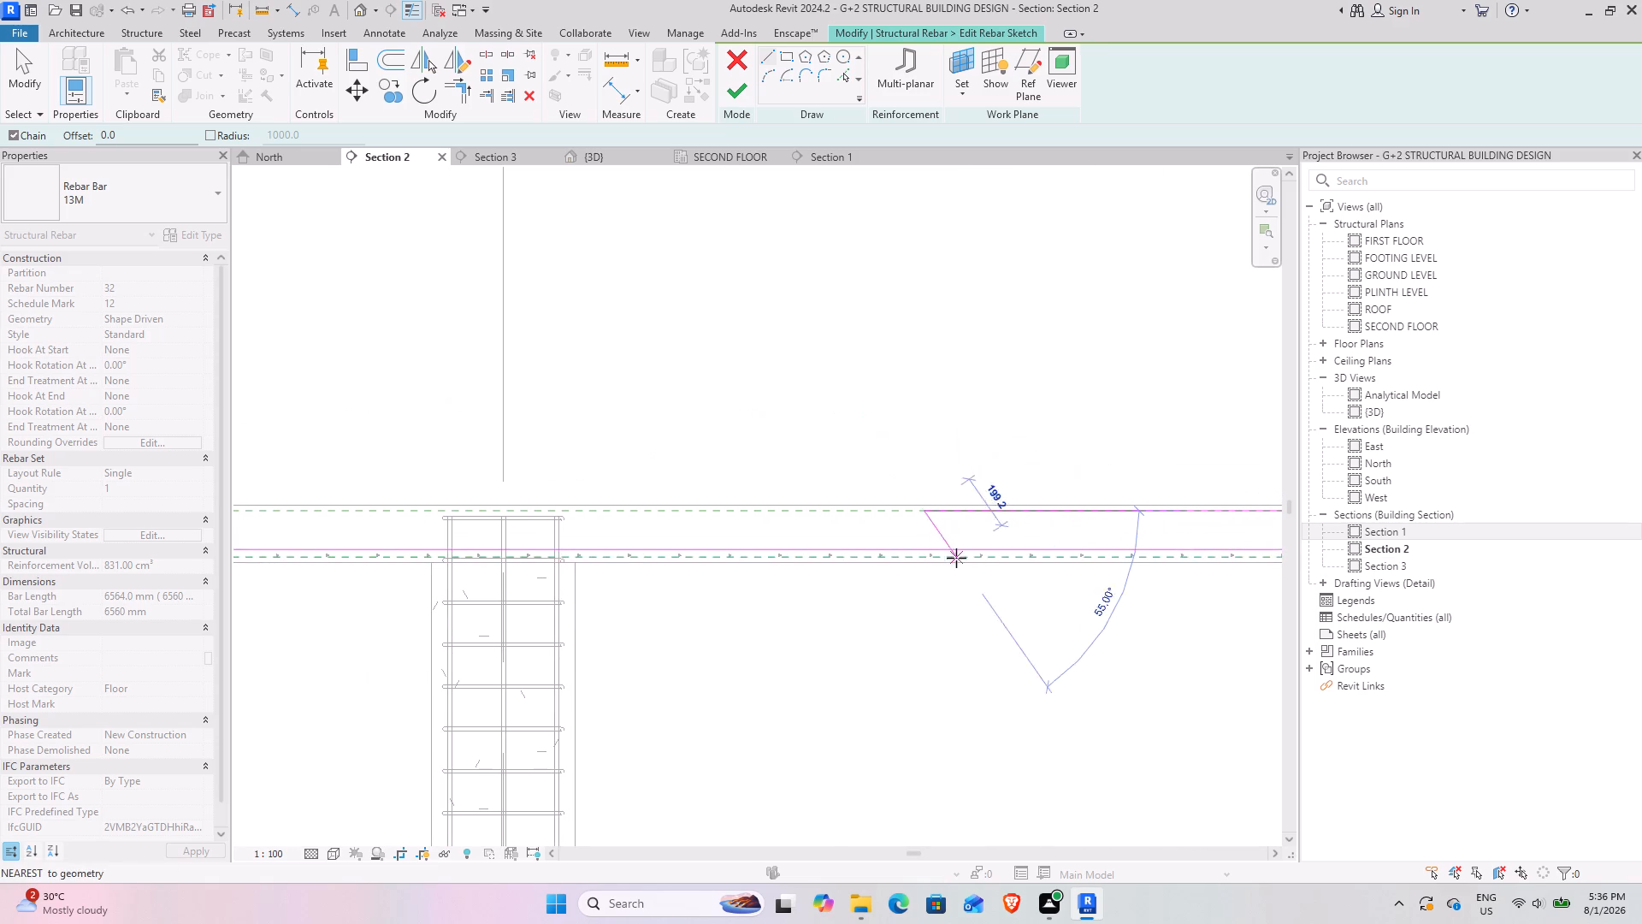
{"action": "left_click", "coordinate": [903, 531]}
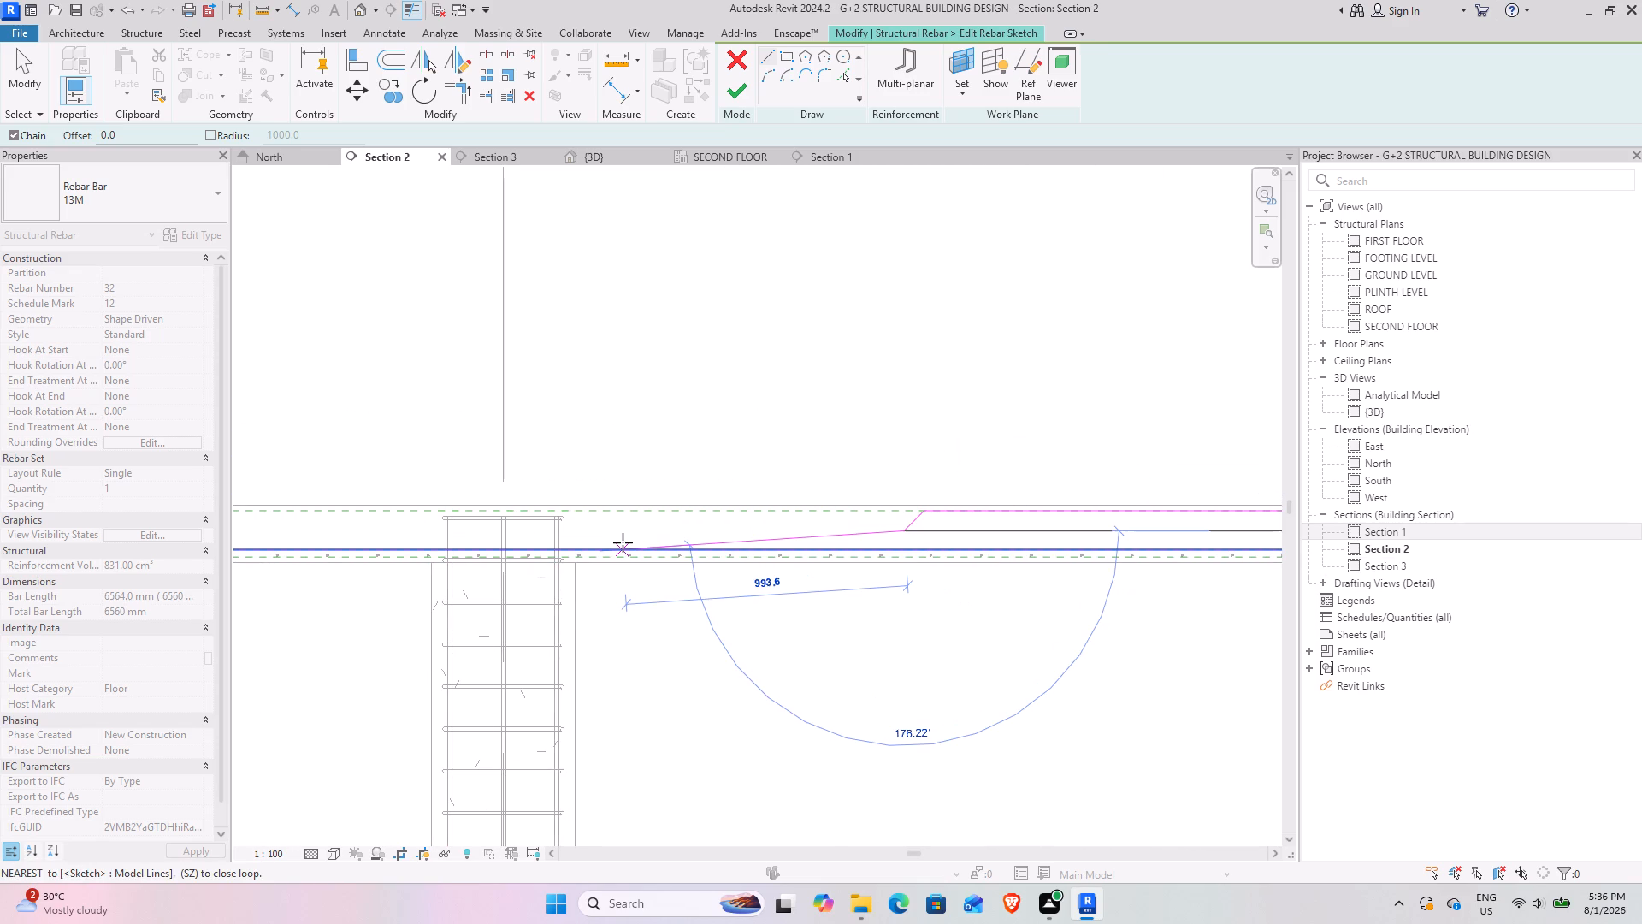
{"action": "key", "text": "Escape"}
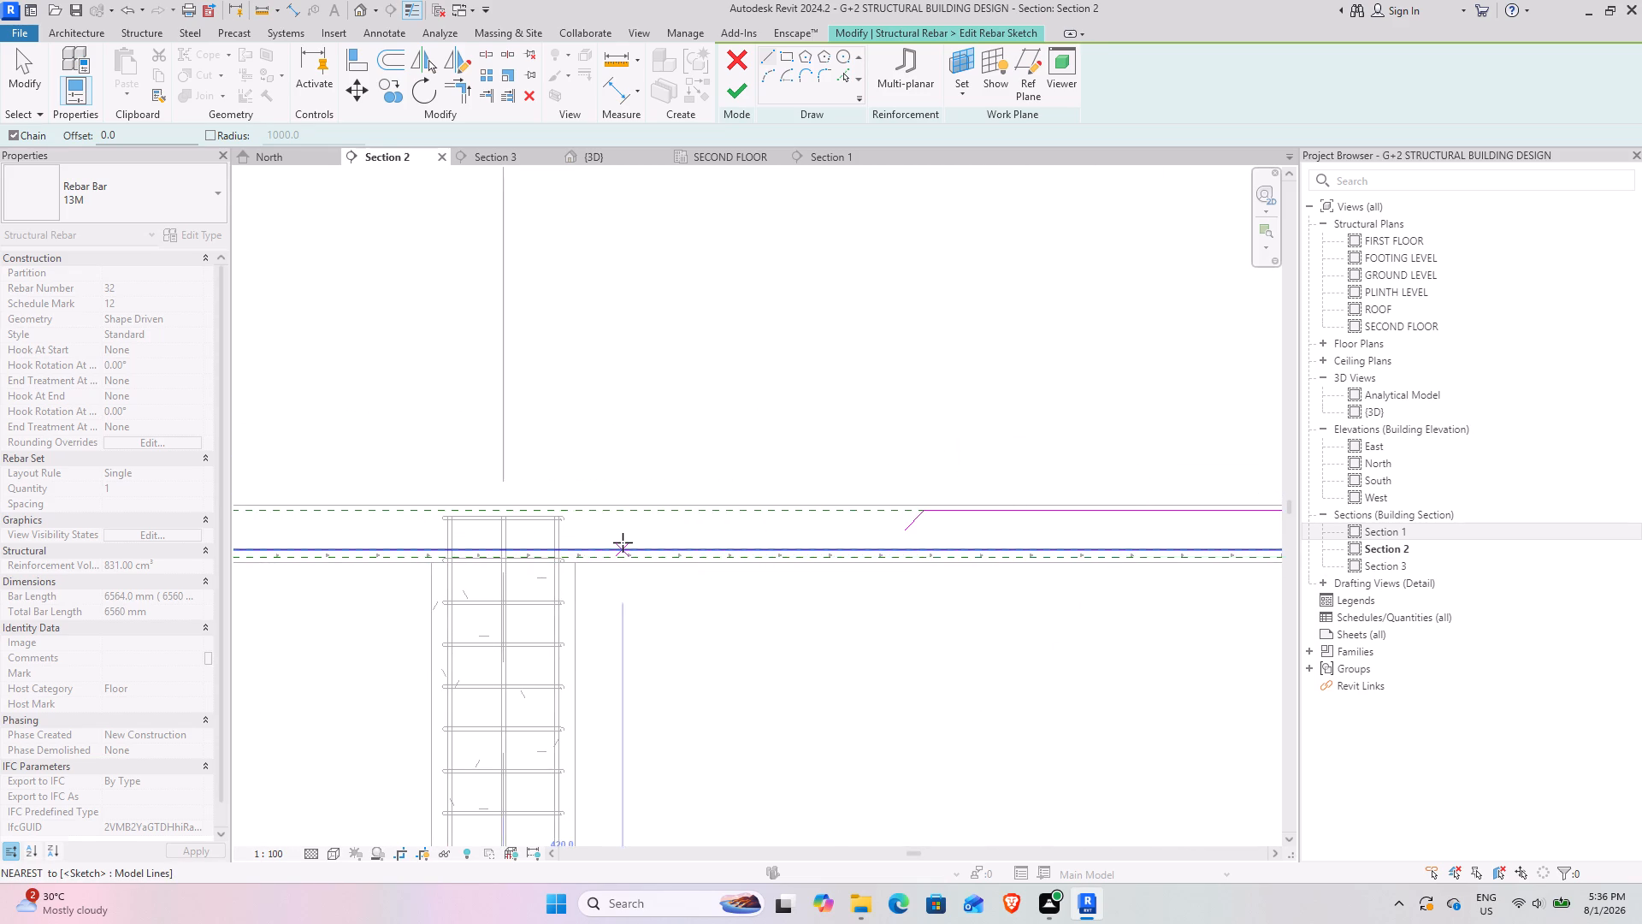
Sketch a matching 1800 mm top-cover line and about 100 mm slope at the slab's left end, joining both slopes with a horizontal line.
{"action": "scroll", "coordinate": [623, 542], "scroll_direction": "down", "scroll_amount": 4}
{"action": "middle_click_drag", "start_coordinate": [621, 542], "coordinate": [1019, 535]}
{"action": "scroll", "coordinate": [408, 513], "scroll_direction": "up", "scroll_amount": 8}
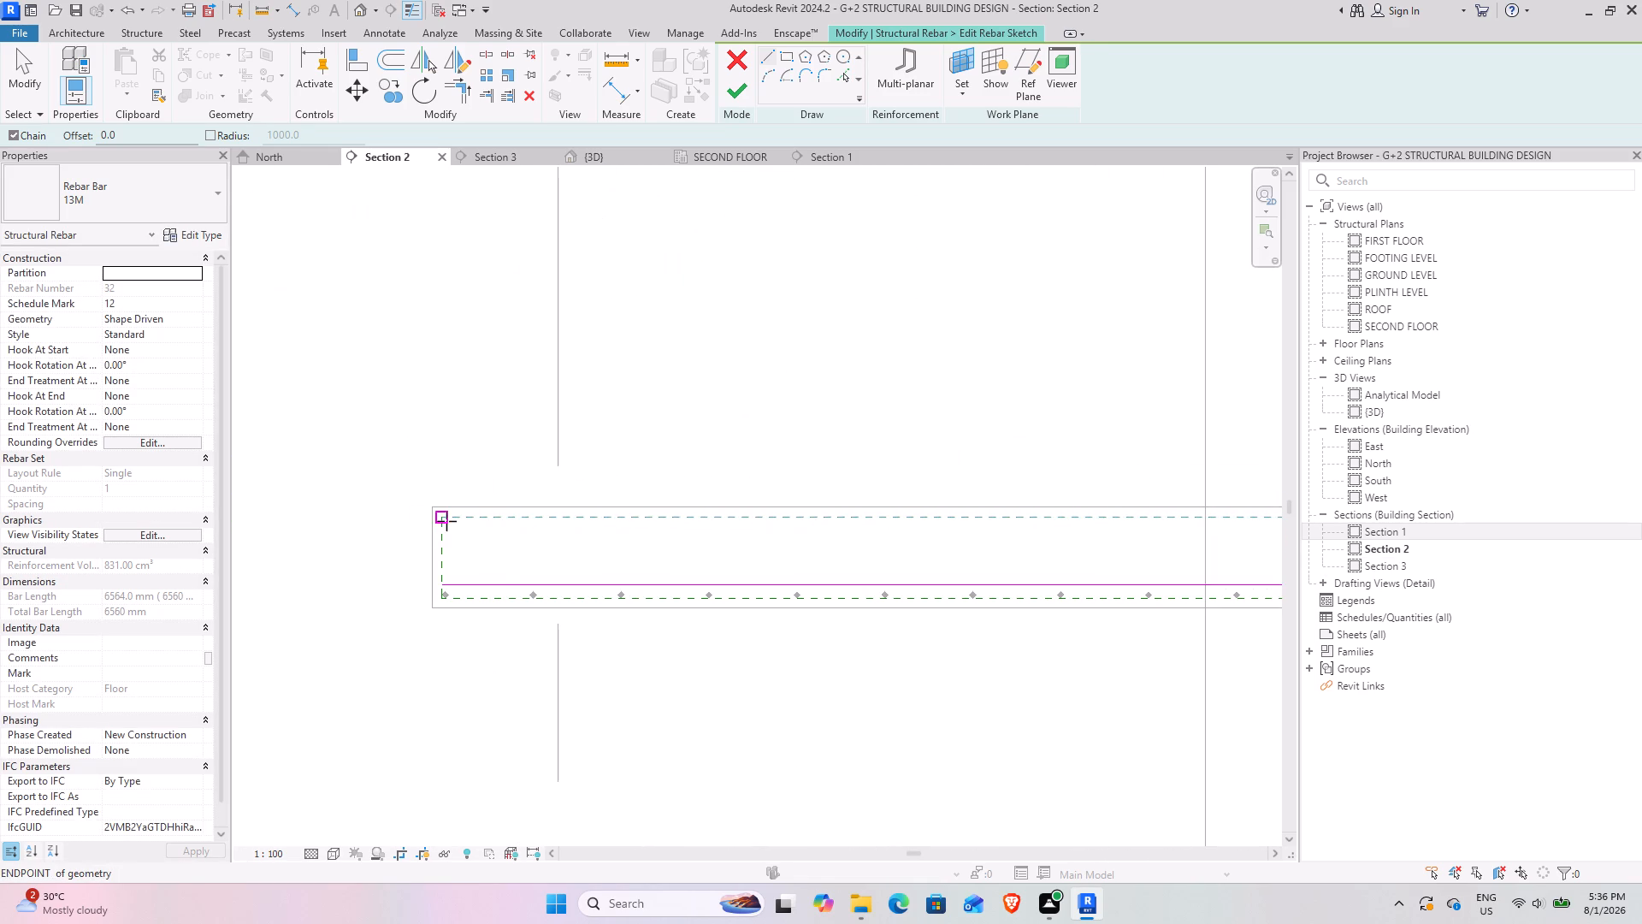
{"action": "left_click", "coordinate": [449, 520]}
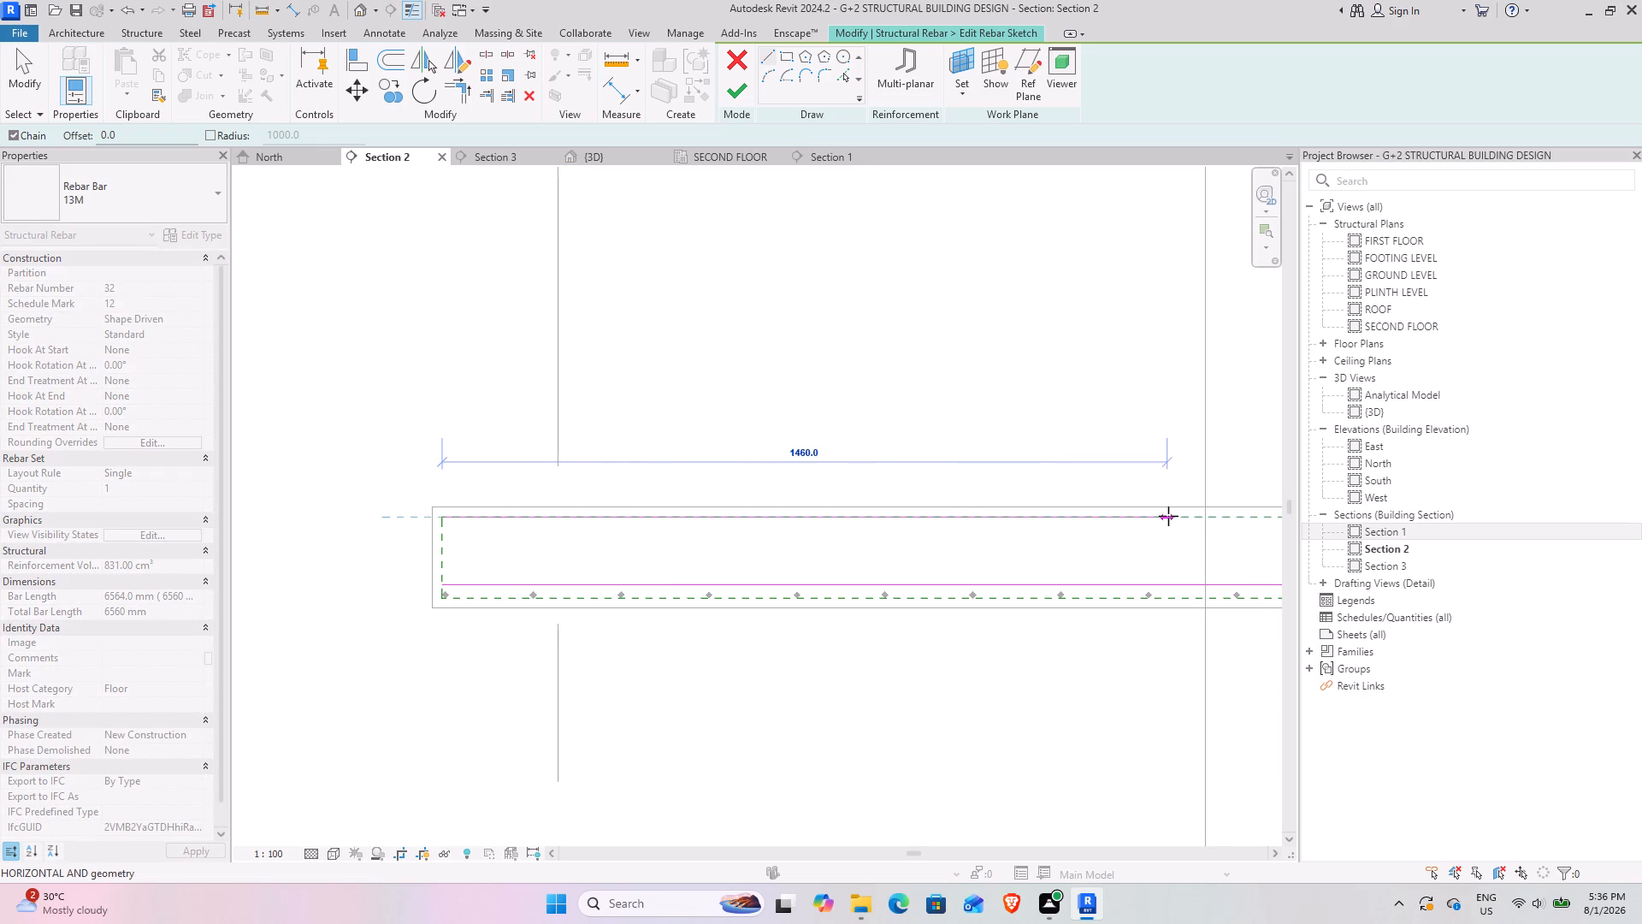
{"action": "type", "text": "1800"}
{"action": "key", "text": "Return"}
{"action": "scroll", "coordinate": [1168, 516], "scroll_direction": "down", "scroll_amount": 5}
{"action": "middle_click_drag", "start_coordinate": [1168, 516], "coordinate": [1160, 516]}
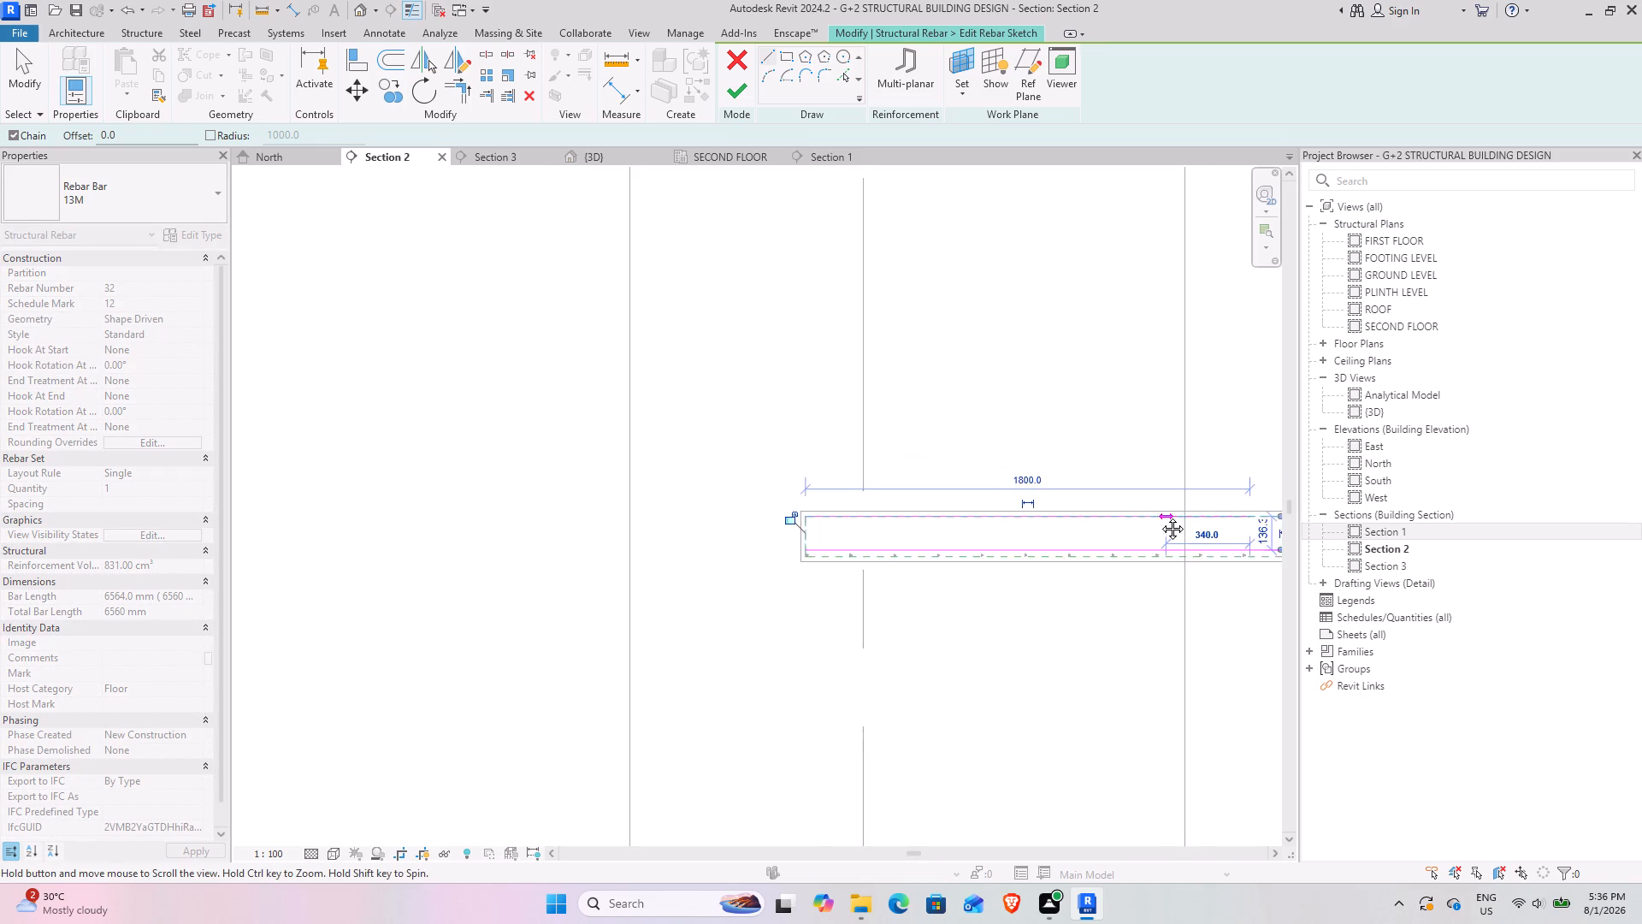
{"action": "middle_click_drag", "start_coordinate": [1160, 516], "coordinate": [505, 563]}
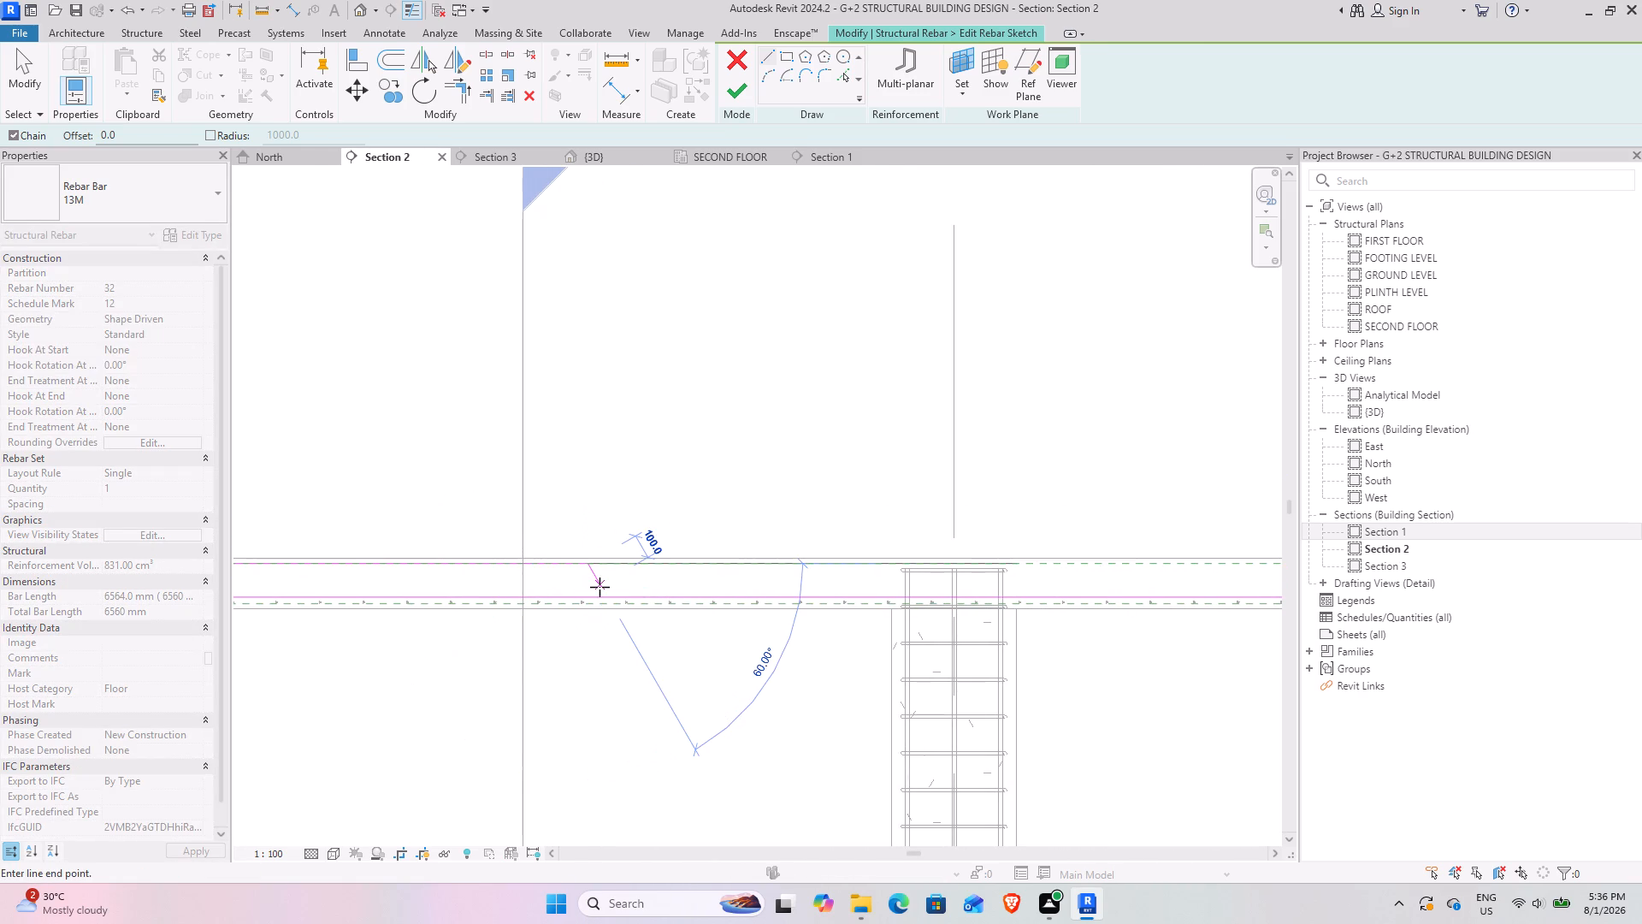
{"action": "left_click", "coordinate": [600, 587]}
{"action": "middle_click_drag", "start_coordinate": [1134, 601], "coordinate": [1131, 601]}
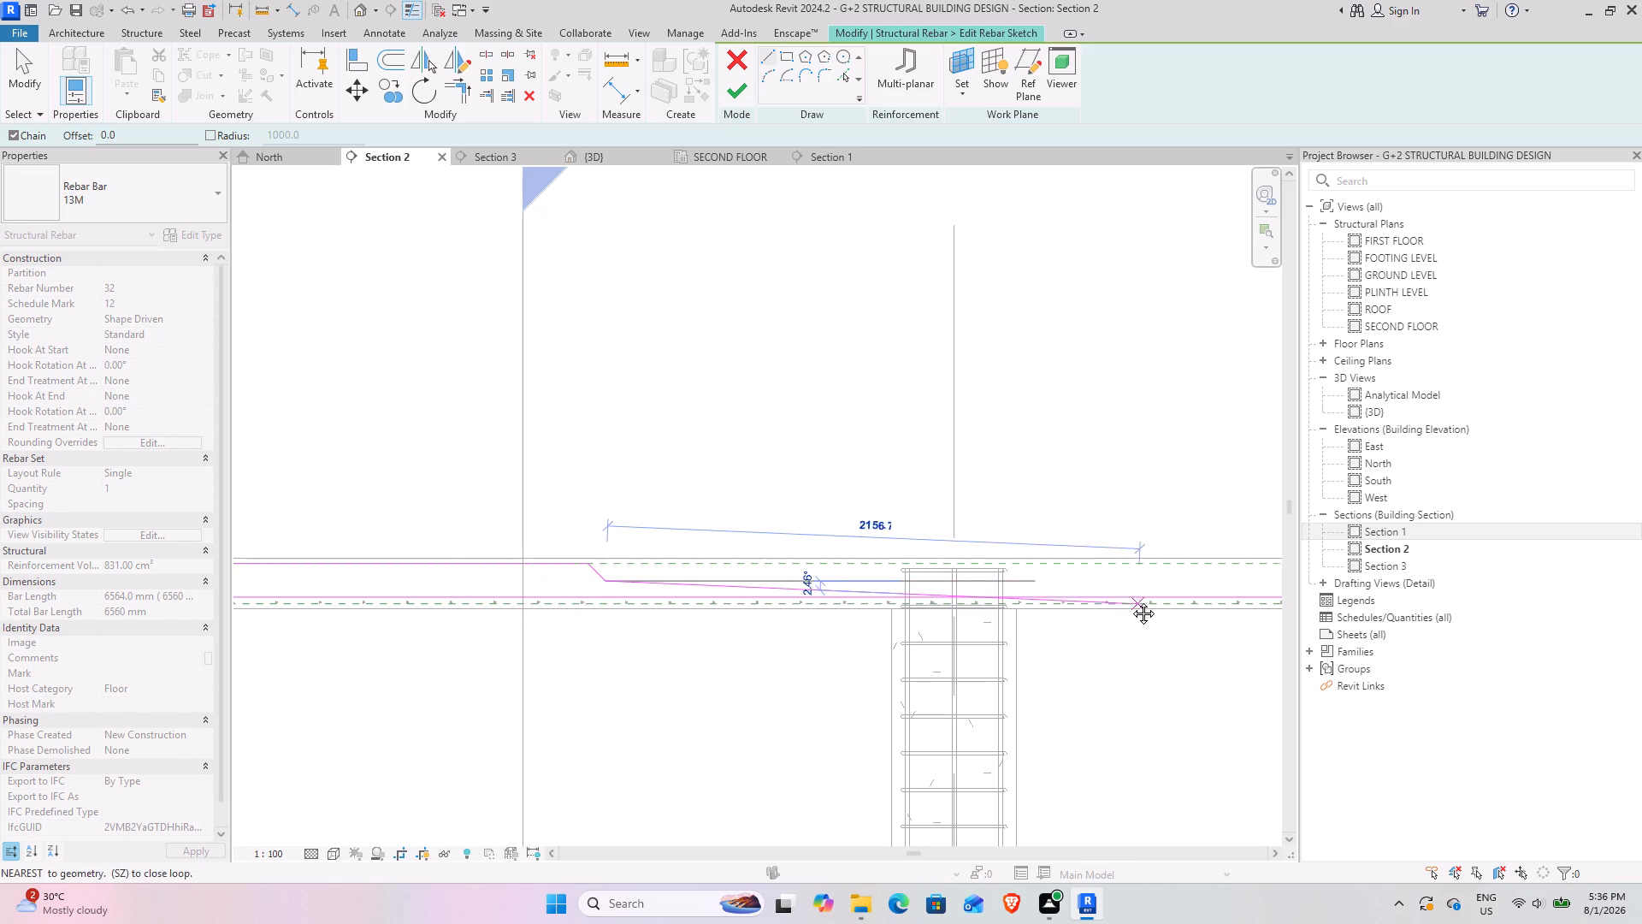
{"action": "middle_click_drag", "start_coordinate": [1131, 601], "coordinate": [715, 605]}
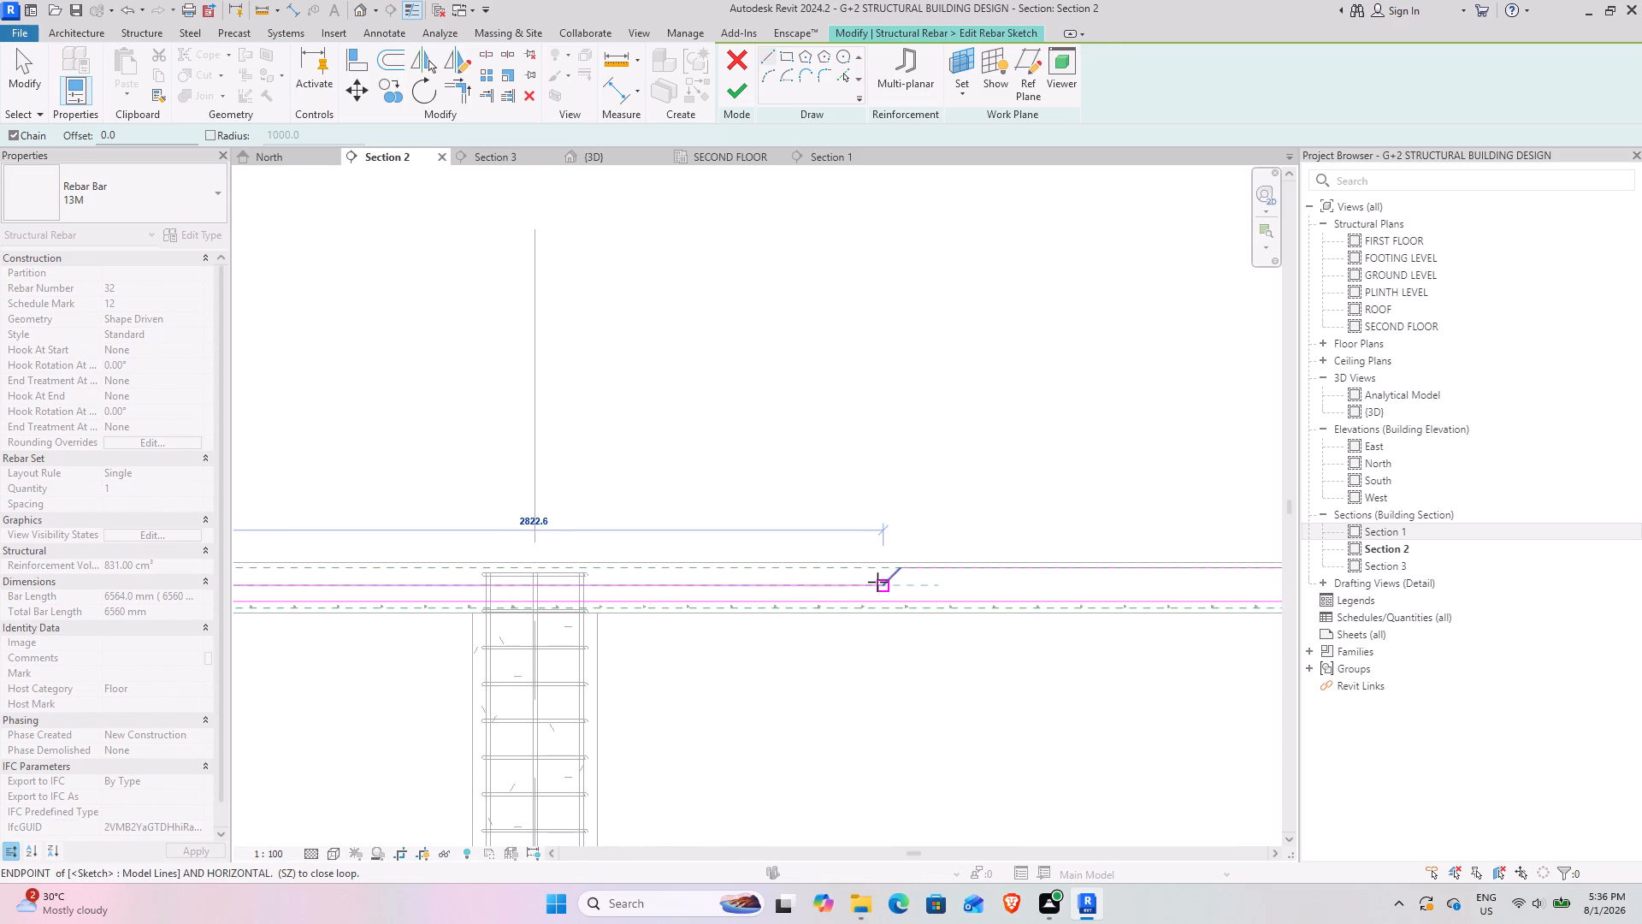
{"action": "left_click", "coordinate": [877, 582]}
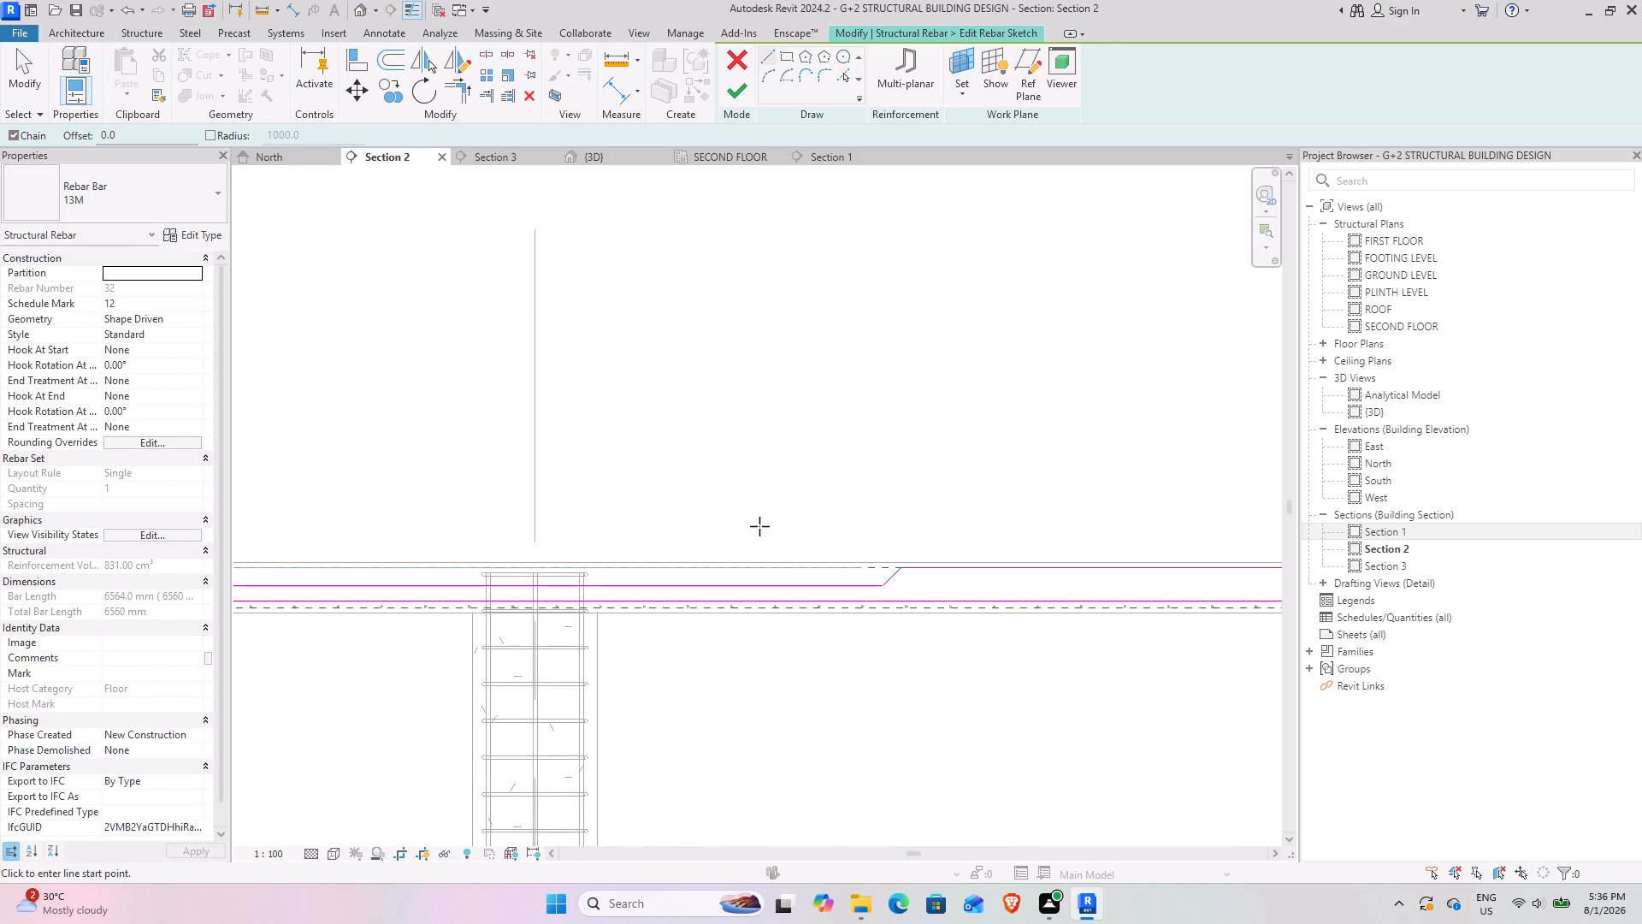
Delete the original straight line from the rebar sketch and finish the bent bar.
{"action": "left_click", "coordinate": [21, 86]}
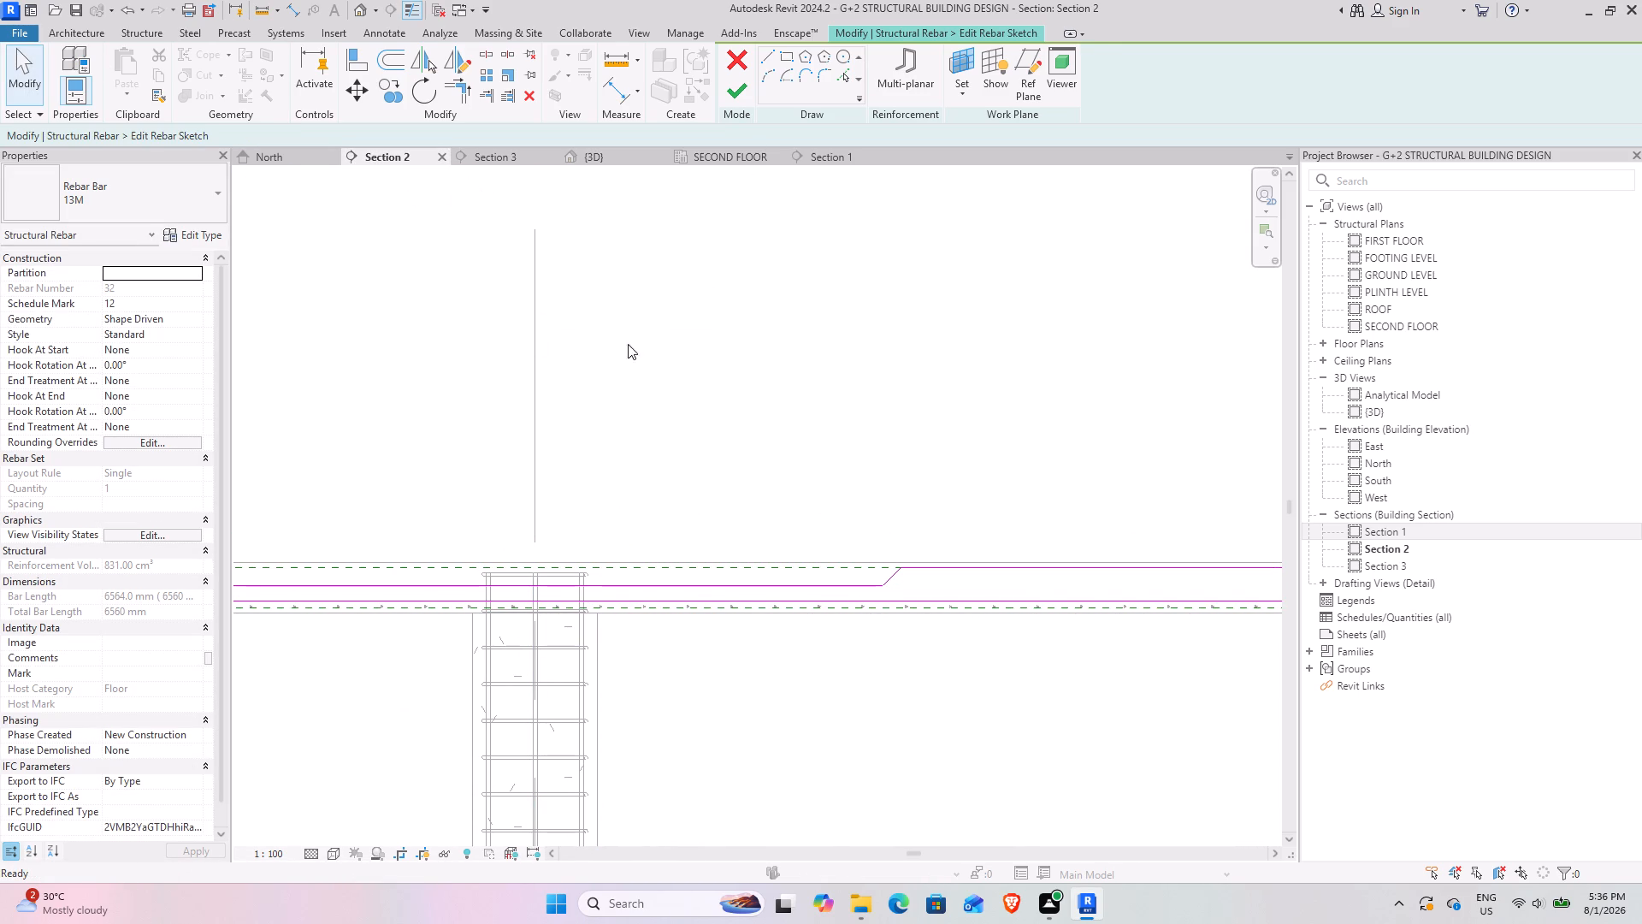
{"action": "left_click", "coordinate": [729, 606]}
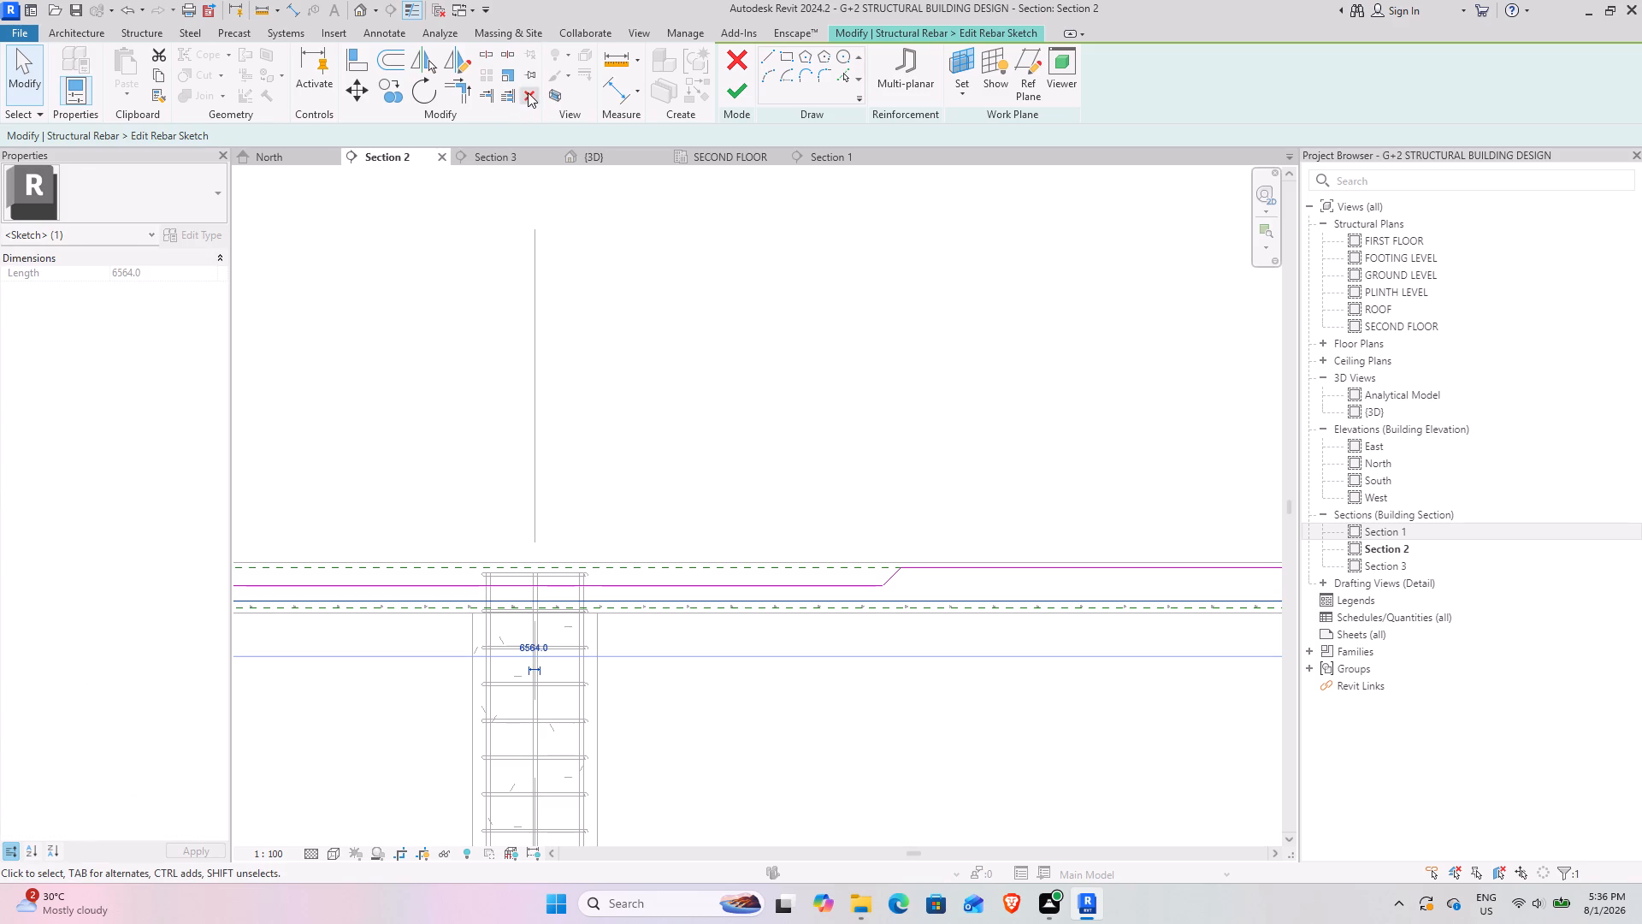
{"action": "left_click", "coordinate": [528, 92]}
{"action": "left_click", "coordinate": [729, 100]}
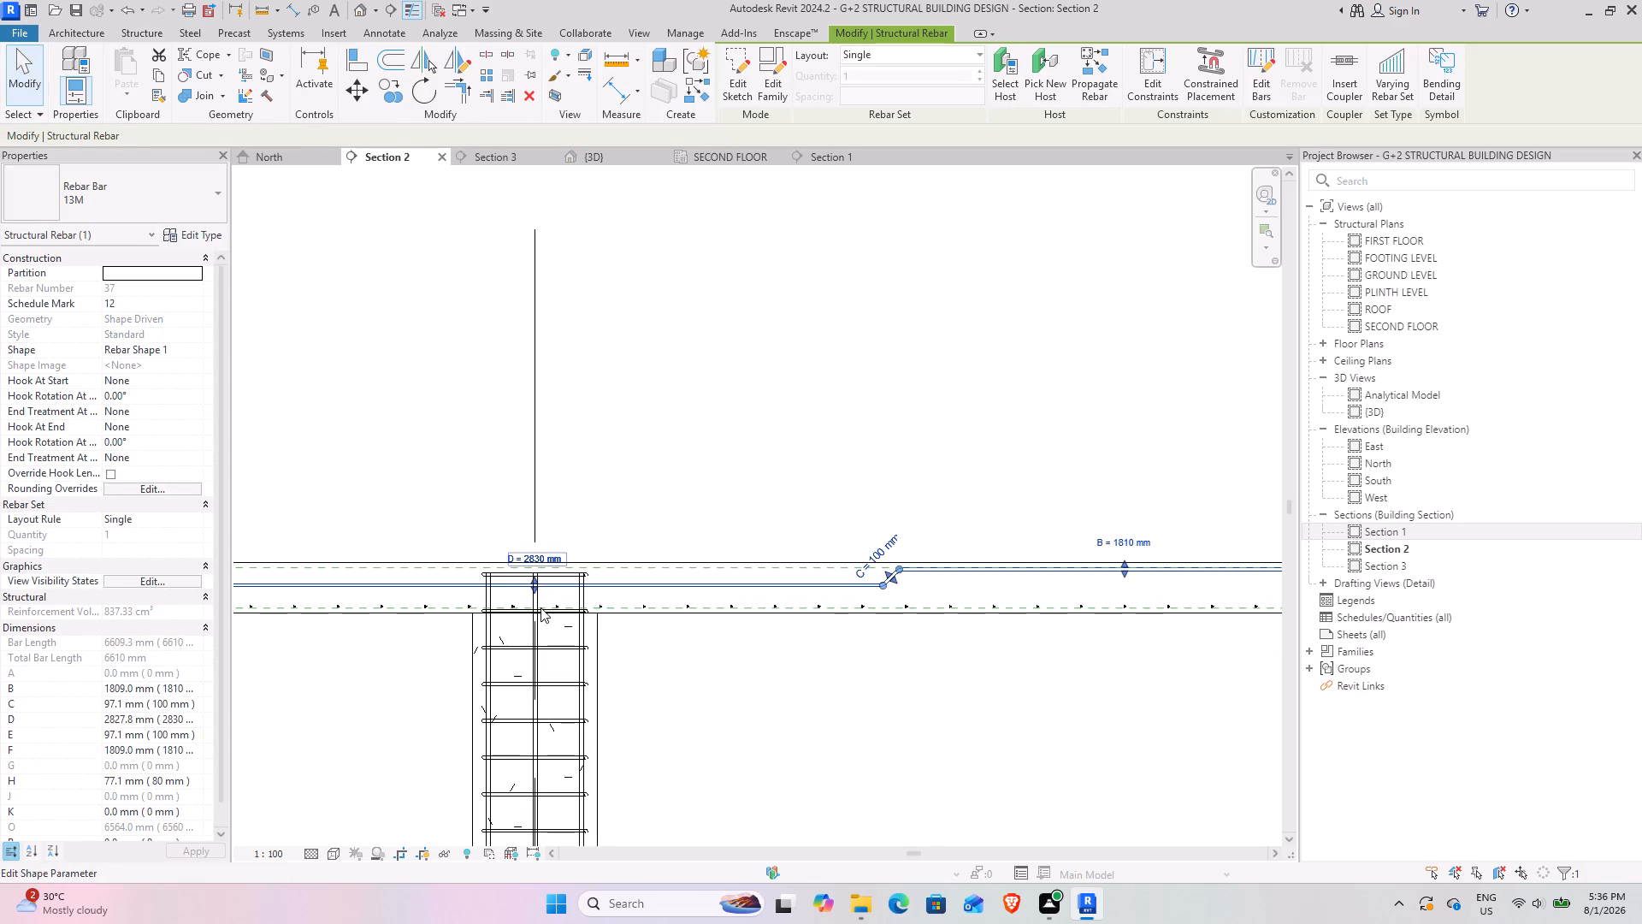
Lower the bent bar's middle segment to the slab's bottom reinforcement, making its bend height H about 160 mm.
{"action": "left_click_drag", "start_coordinate": [534, 590], "coordinate": [533, 610]}
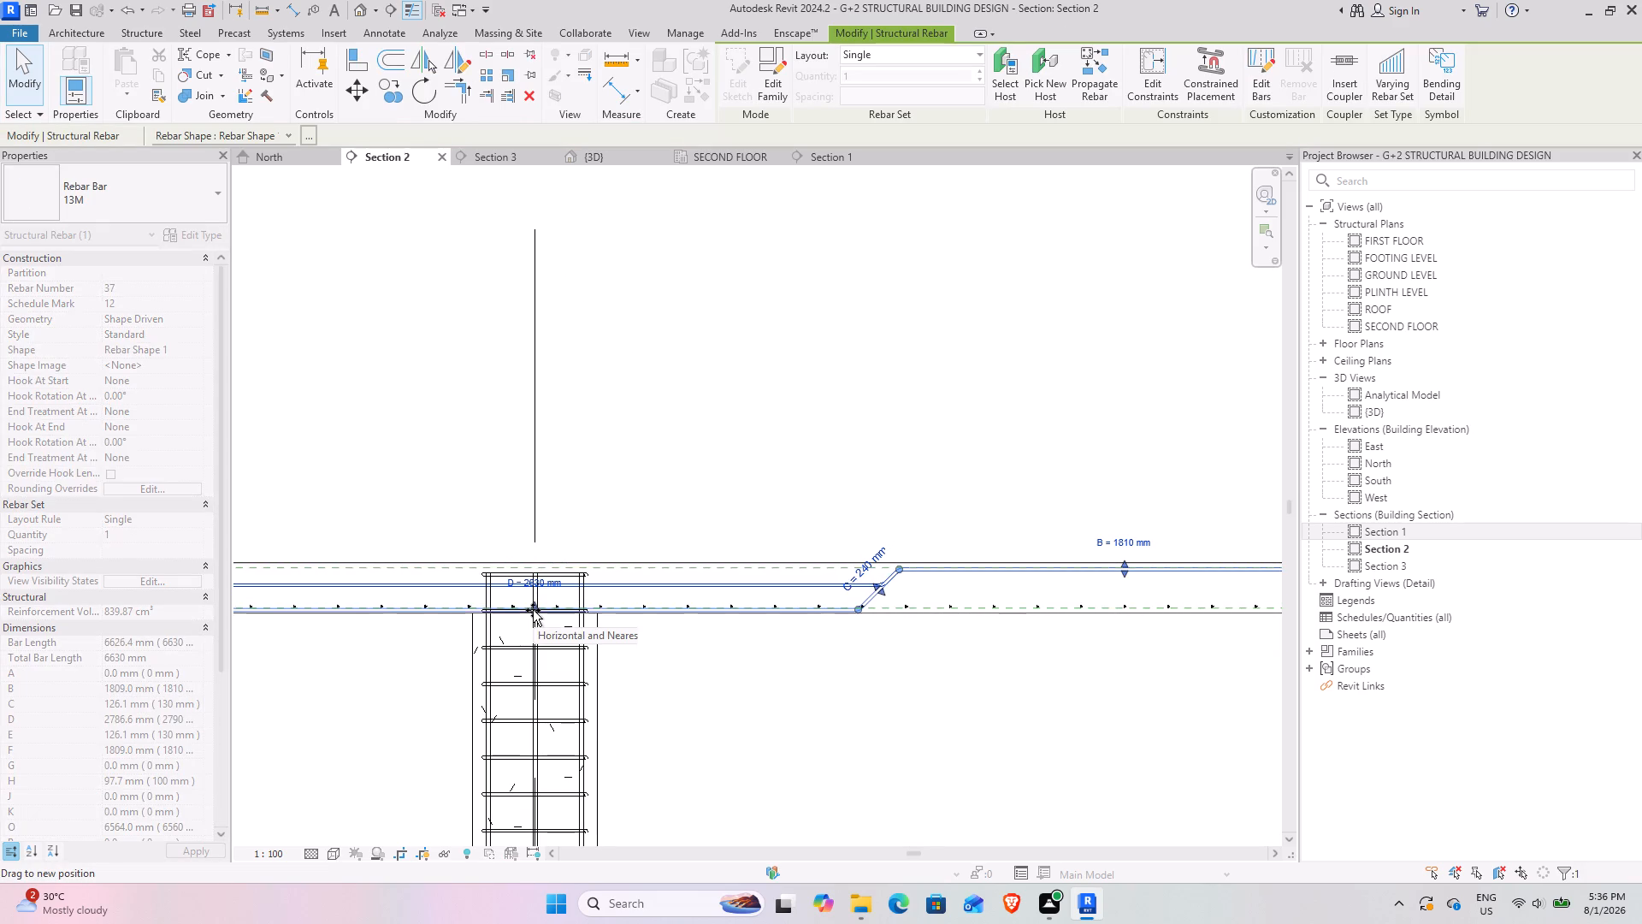
{"action": "left_click_drag", "start_coordinate": [533, 610], "coordinate": [532, 608]}
{"action": "scroll", "coordinate": [544, 613], "scroll_direction": "up", "scroll_amount": 9}
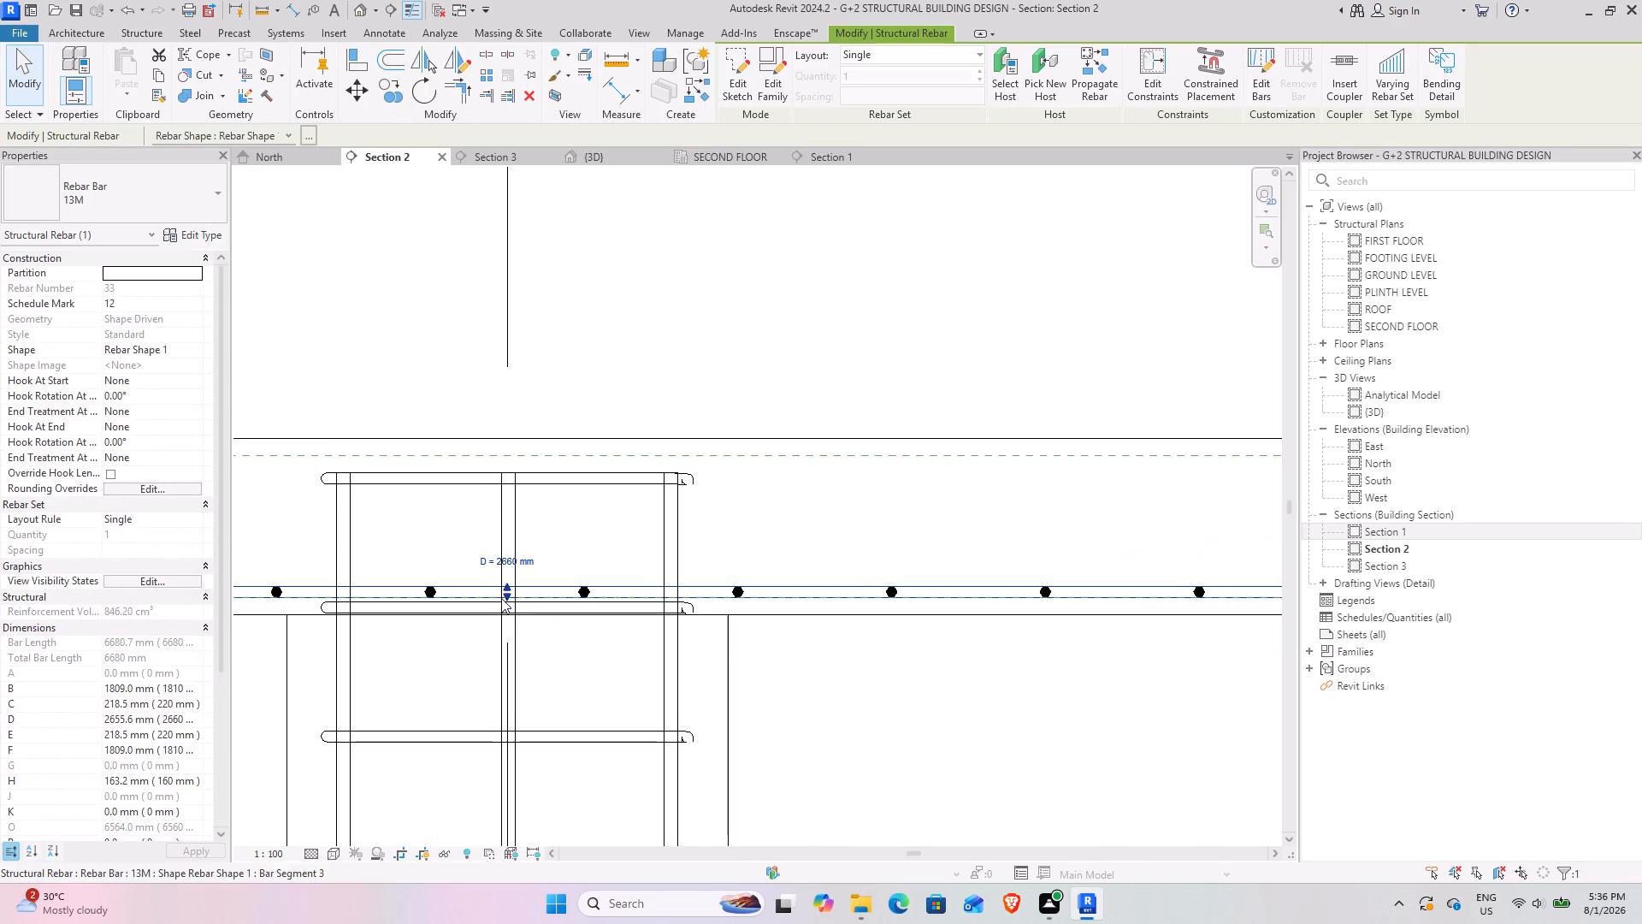
Set the bent 13M bar's layout to Maximum Spacing at 180 mm.
{"action": "left_click", "coordinate": [508, 594]}
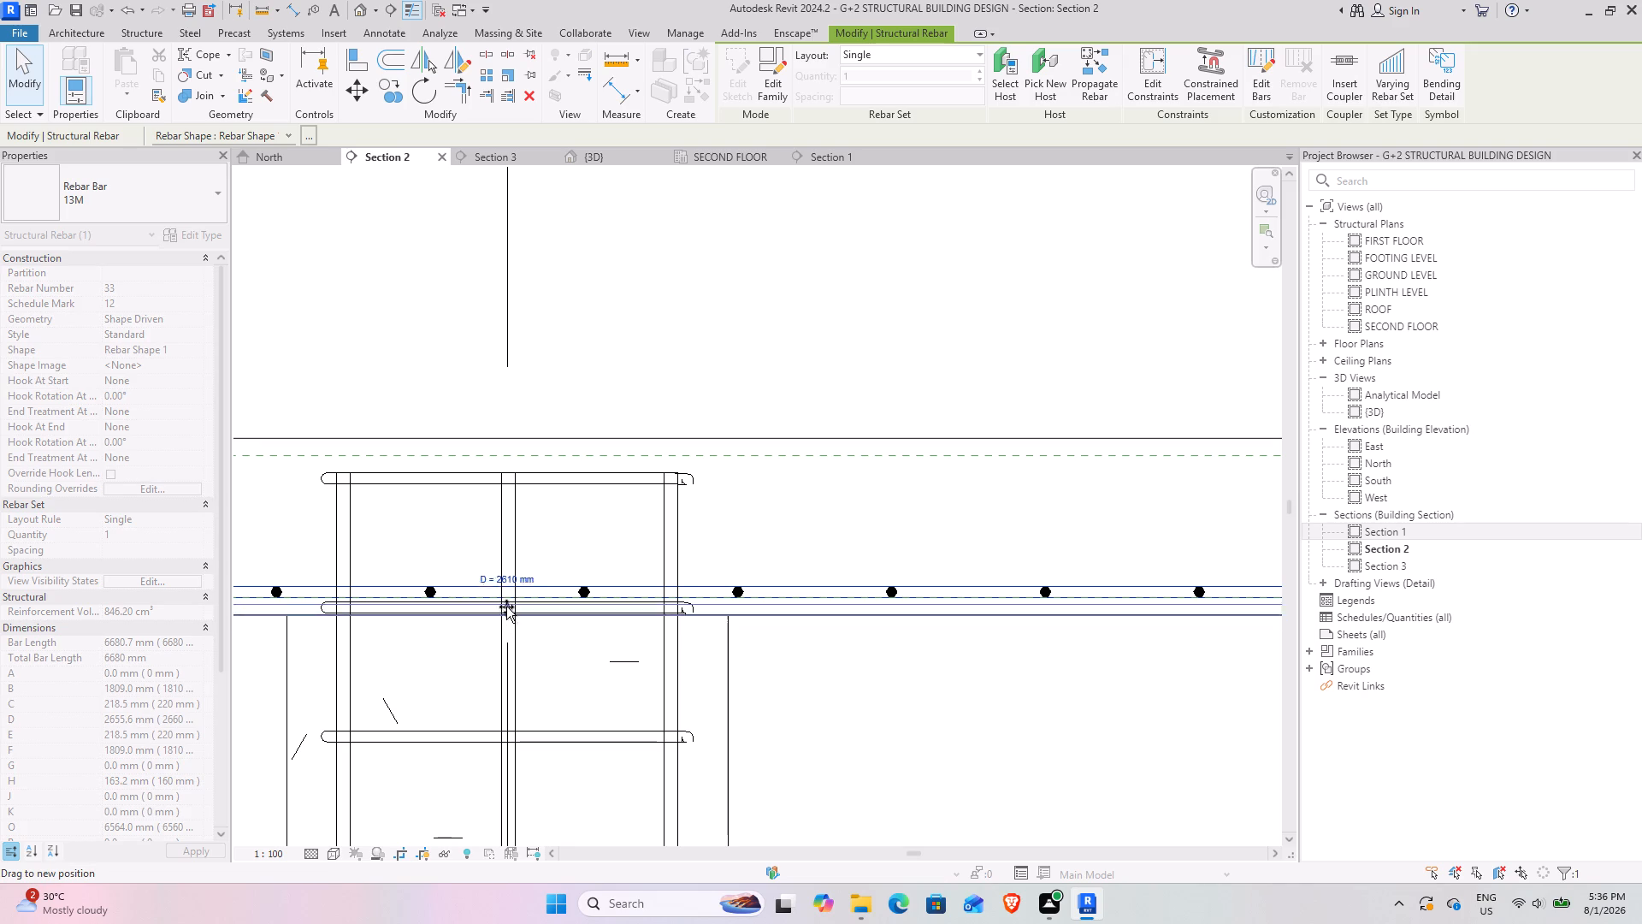
{"action": "left_click", "coordinate": [893, 56]}
{"action": "left_click", "coordinate": [859, 113]}
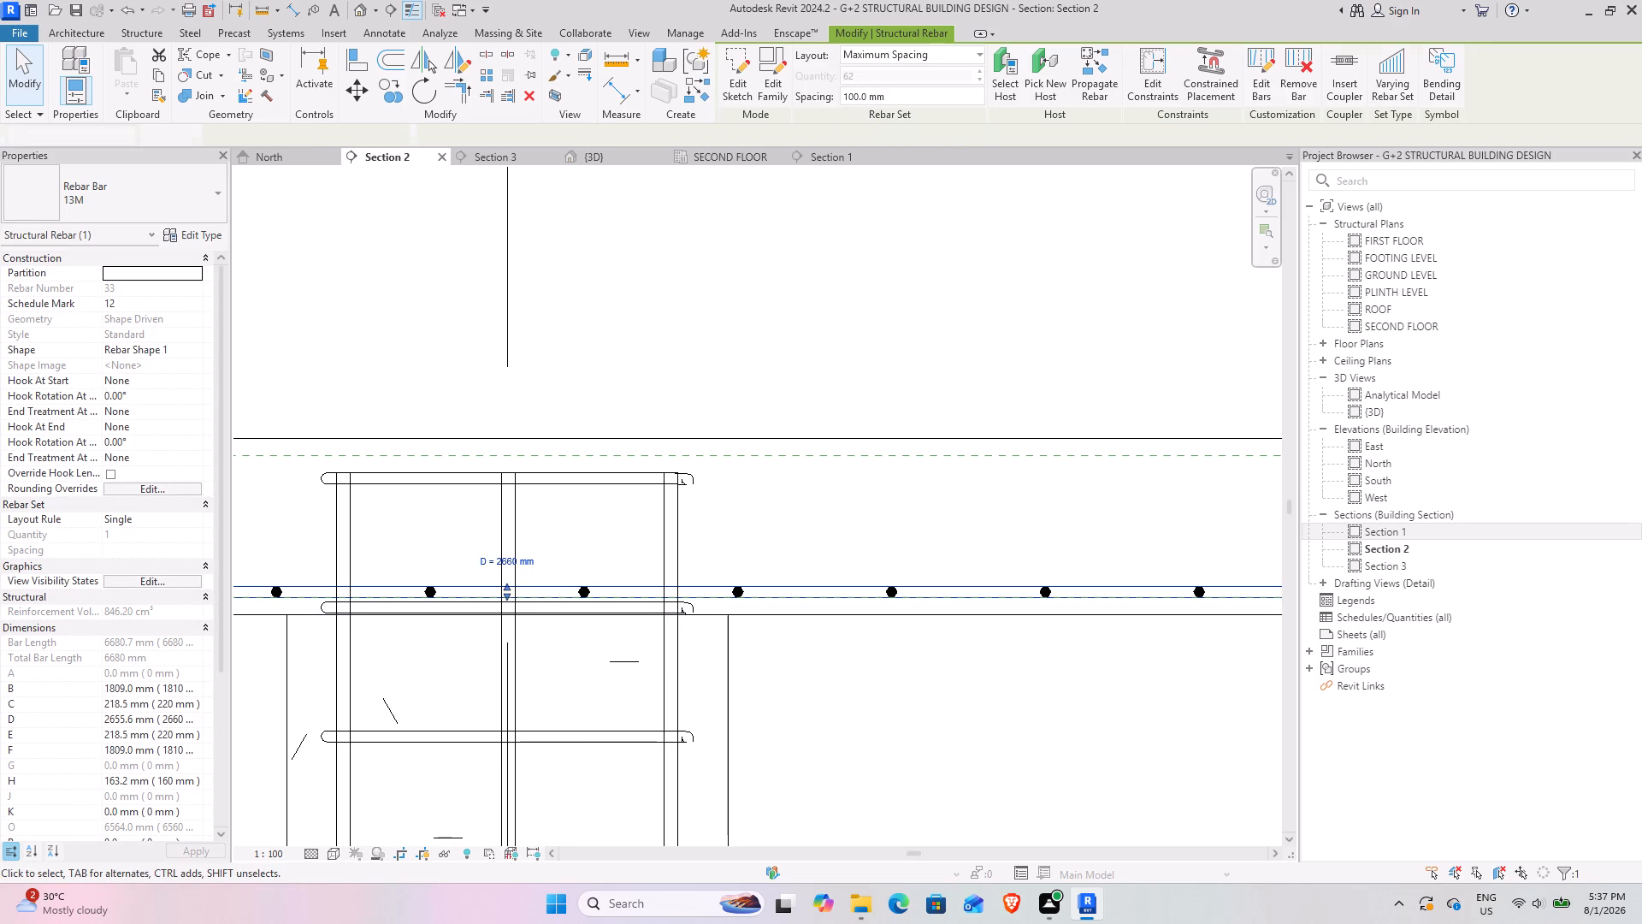
{"action": "left_click", "coordinate": [893, 99]}
{"action": "type", "text": "180"}
{"action": "key", "text": "Return"}
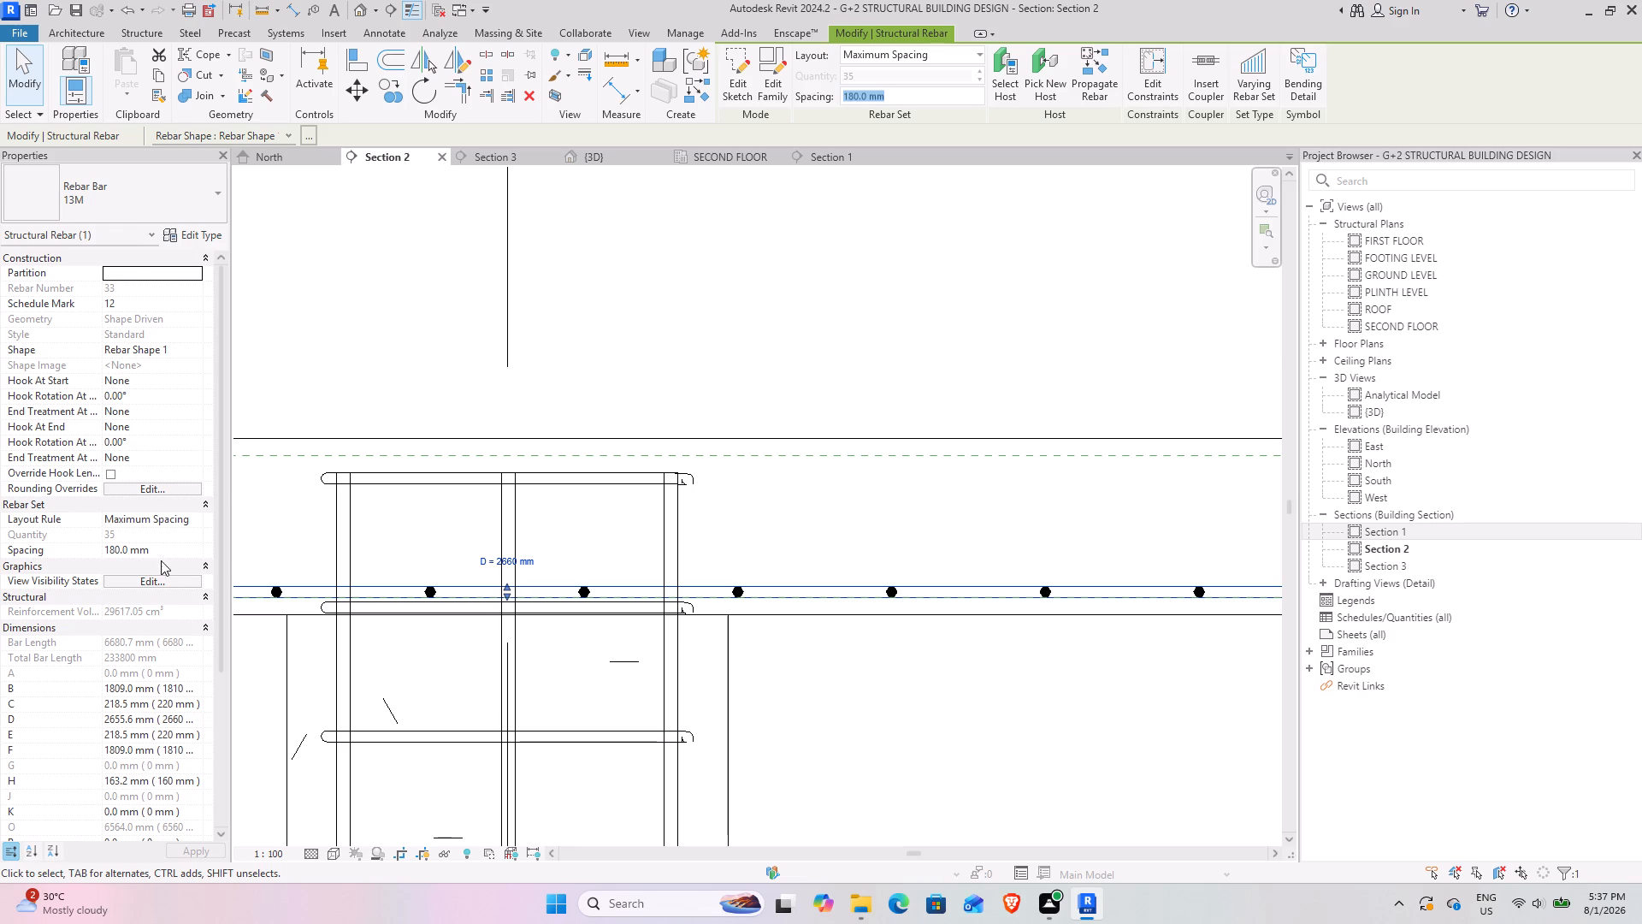
Set the bent bar set to show unobscured in the {3D} view.
{"action": "left_click", "coordinate": [150, 583]}
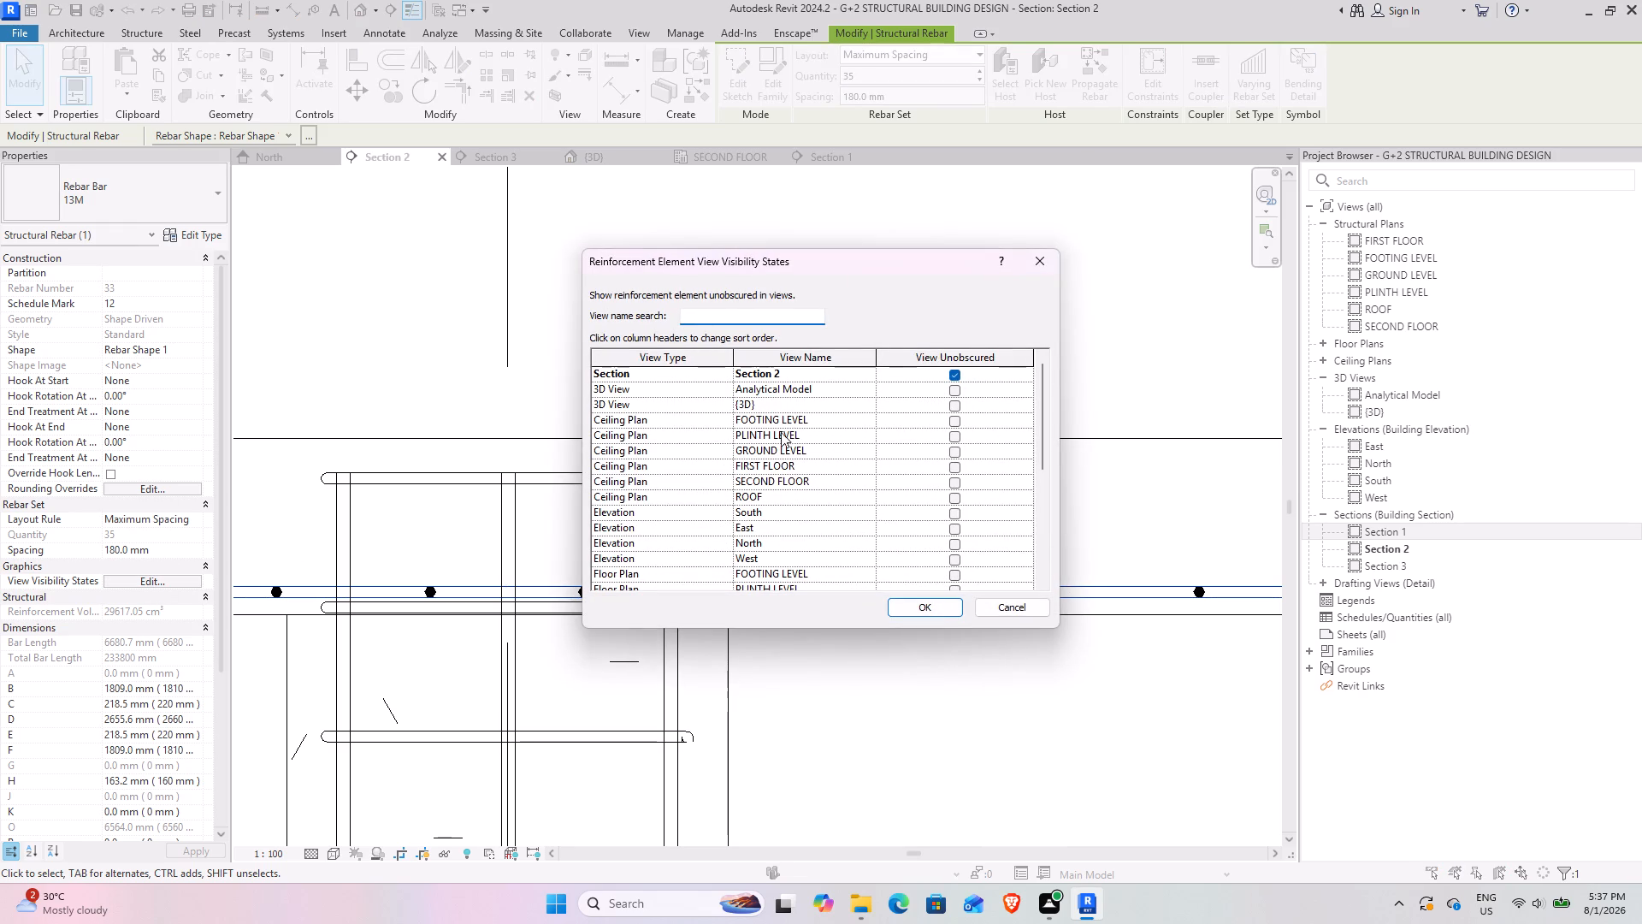
{"action": "left_click", "coordinate": [955, 398]}
{"action": "left_click", "coordinate": [955, 400]}
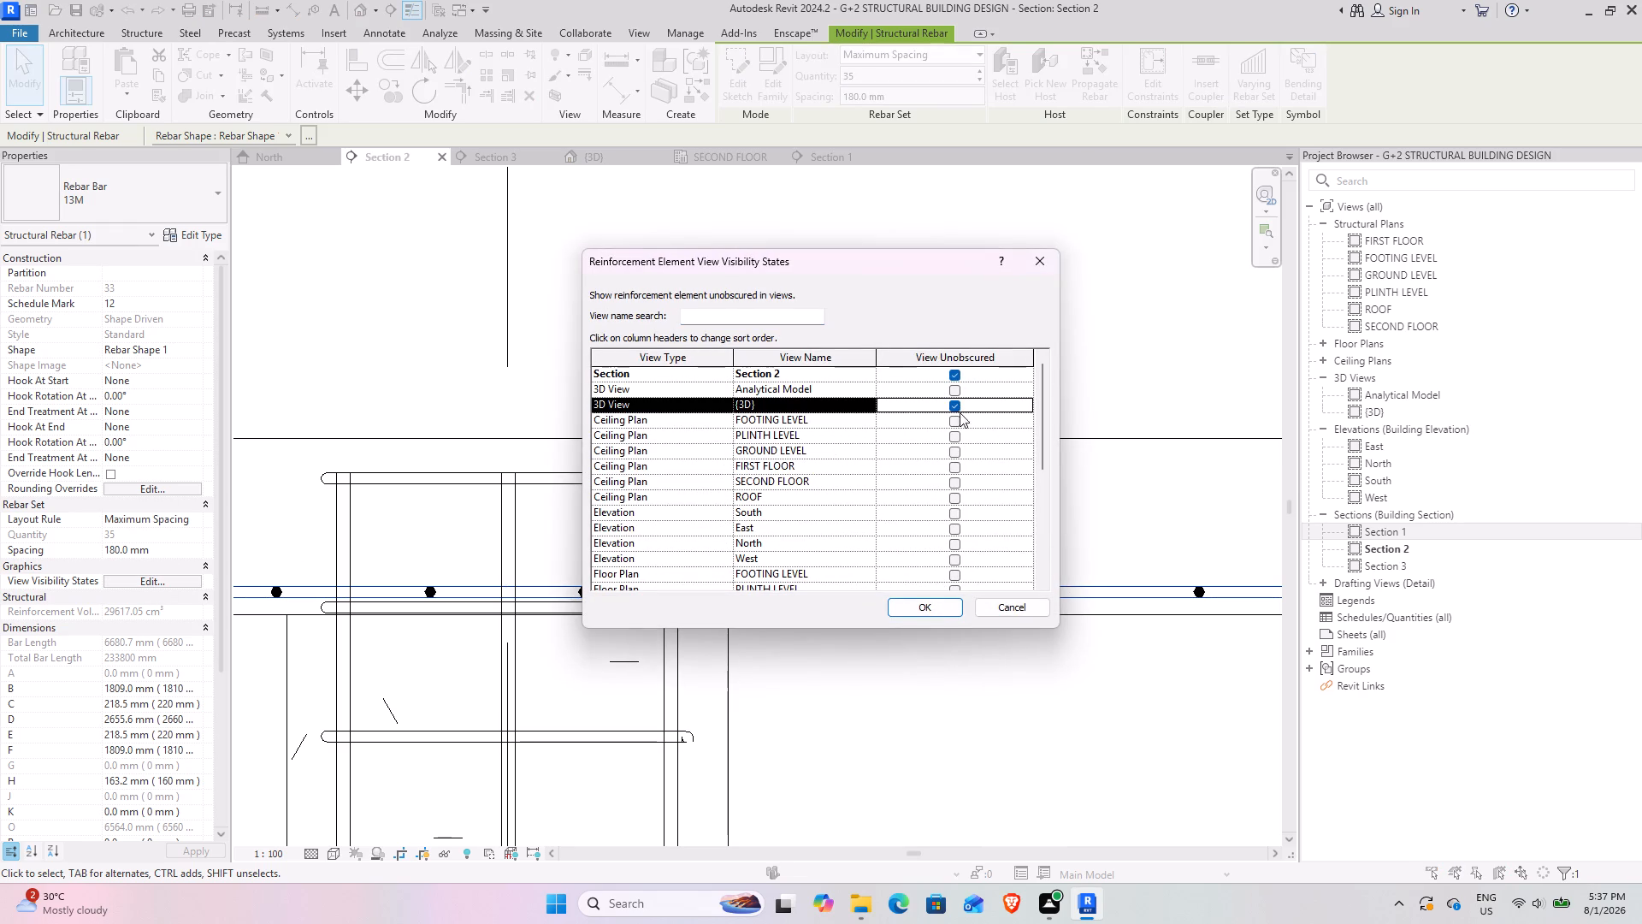
{"action": "left_click", "coordinate": [918, 606]}
In Section 3, place a straight M_00 13M bar within the slab's thickness, oriented parallel to the work plane.
{"action": "left_click", "coordinate": [497, 161]}
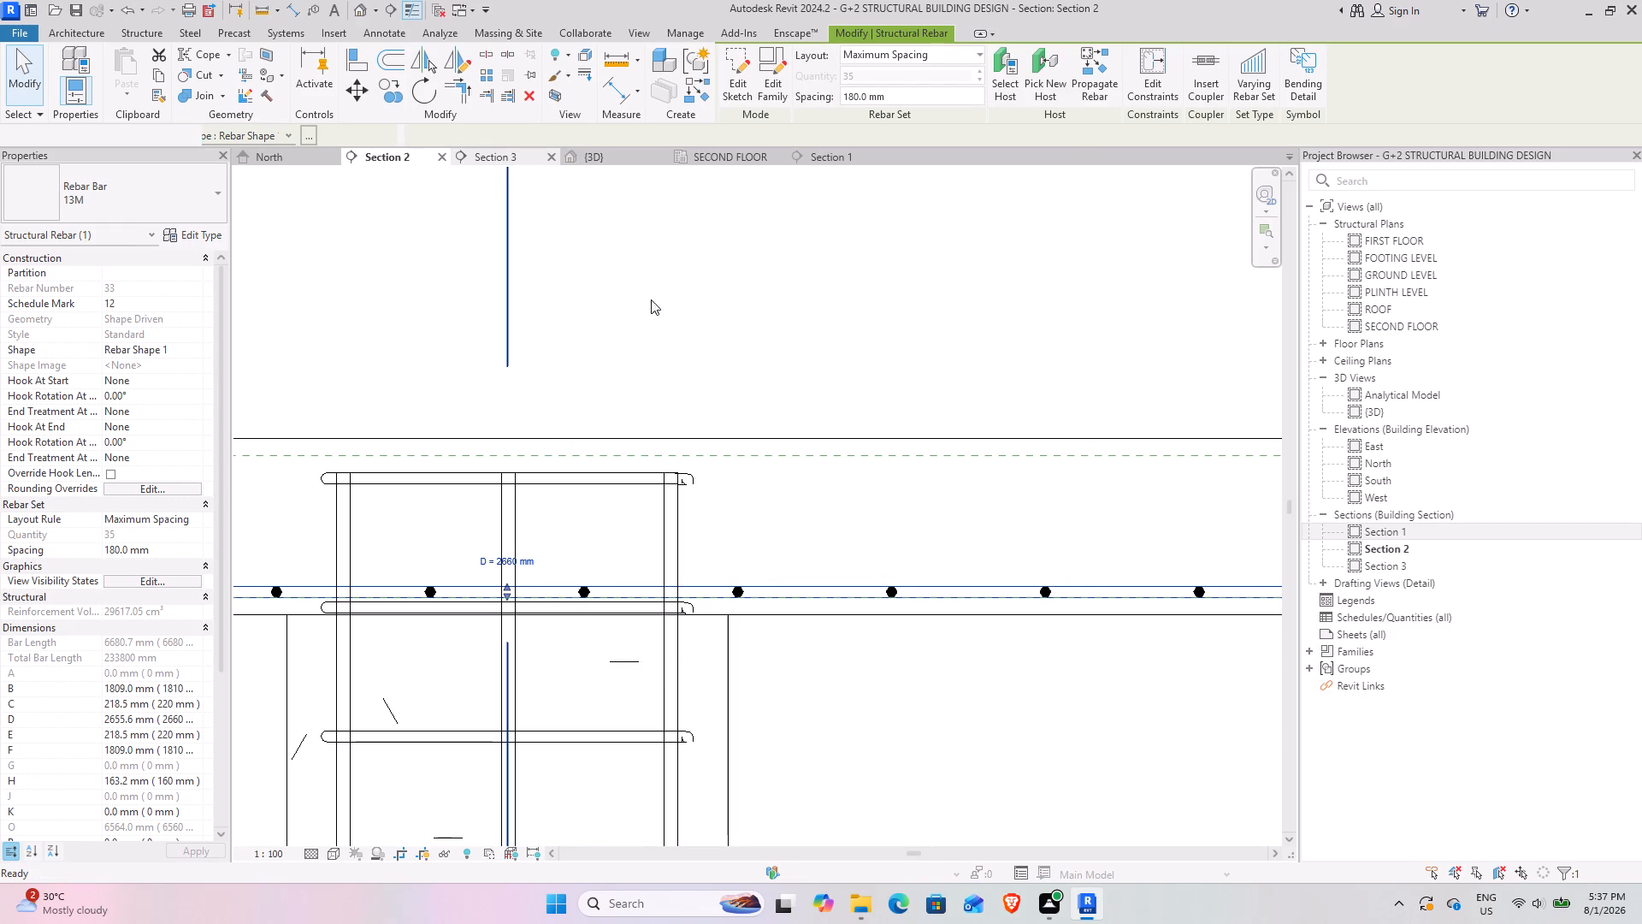
{"action": "scroll", "coordinate": [921, 583], "scroll_direction": "down", "scroll_amount": 3}
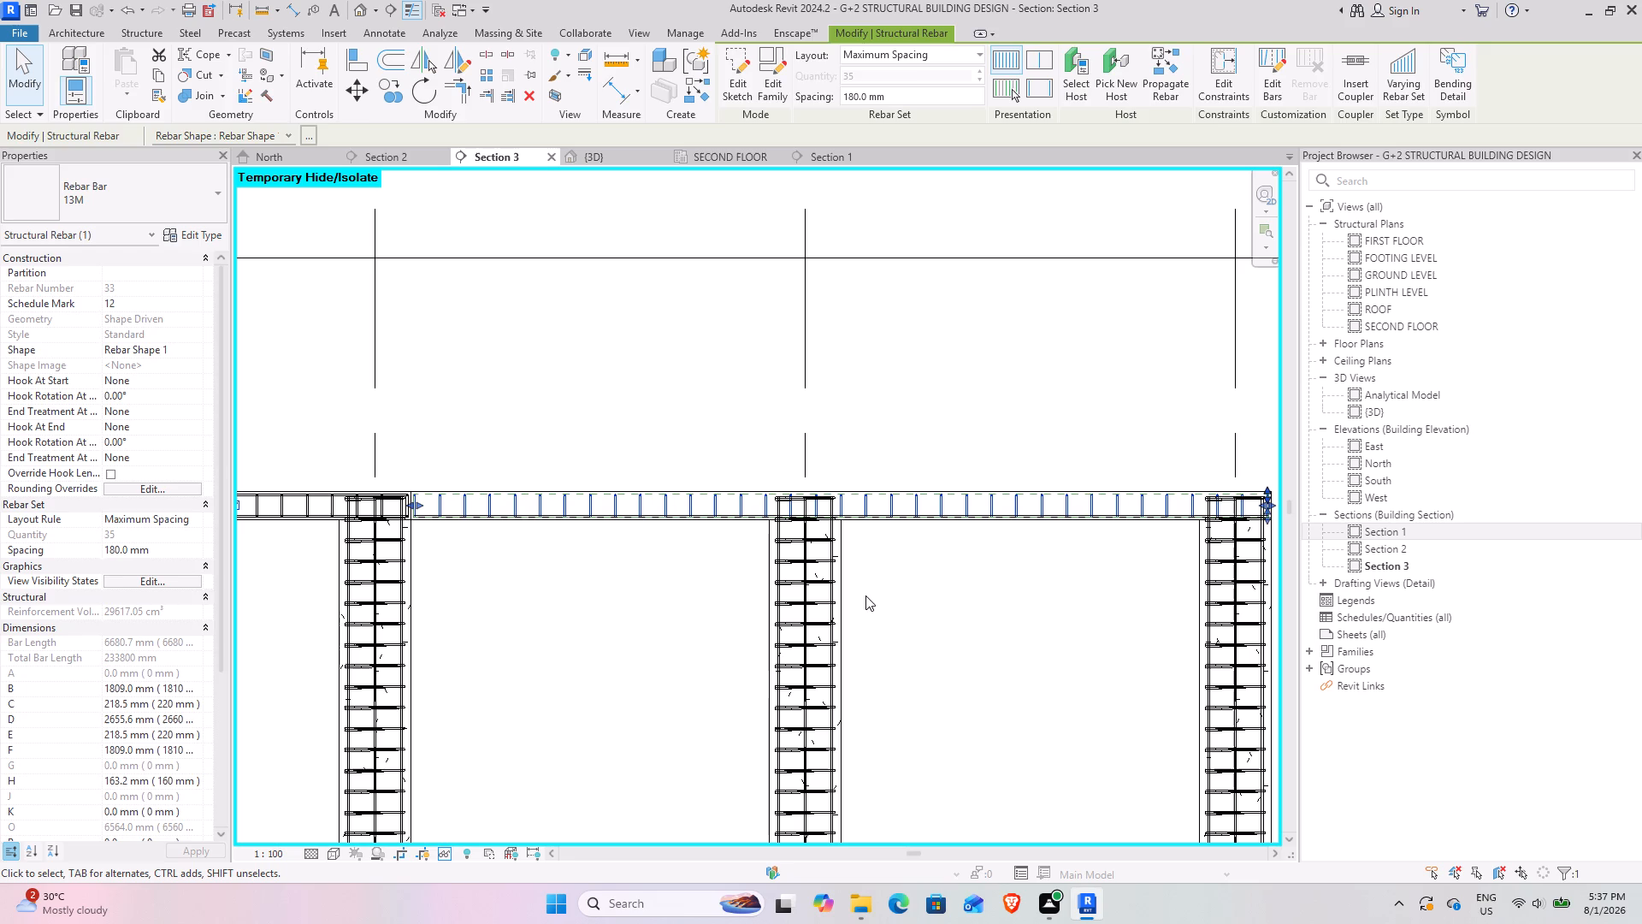
{"action": "left_click", "coordinate": [868, 595]}
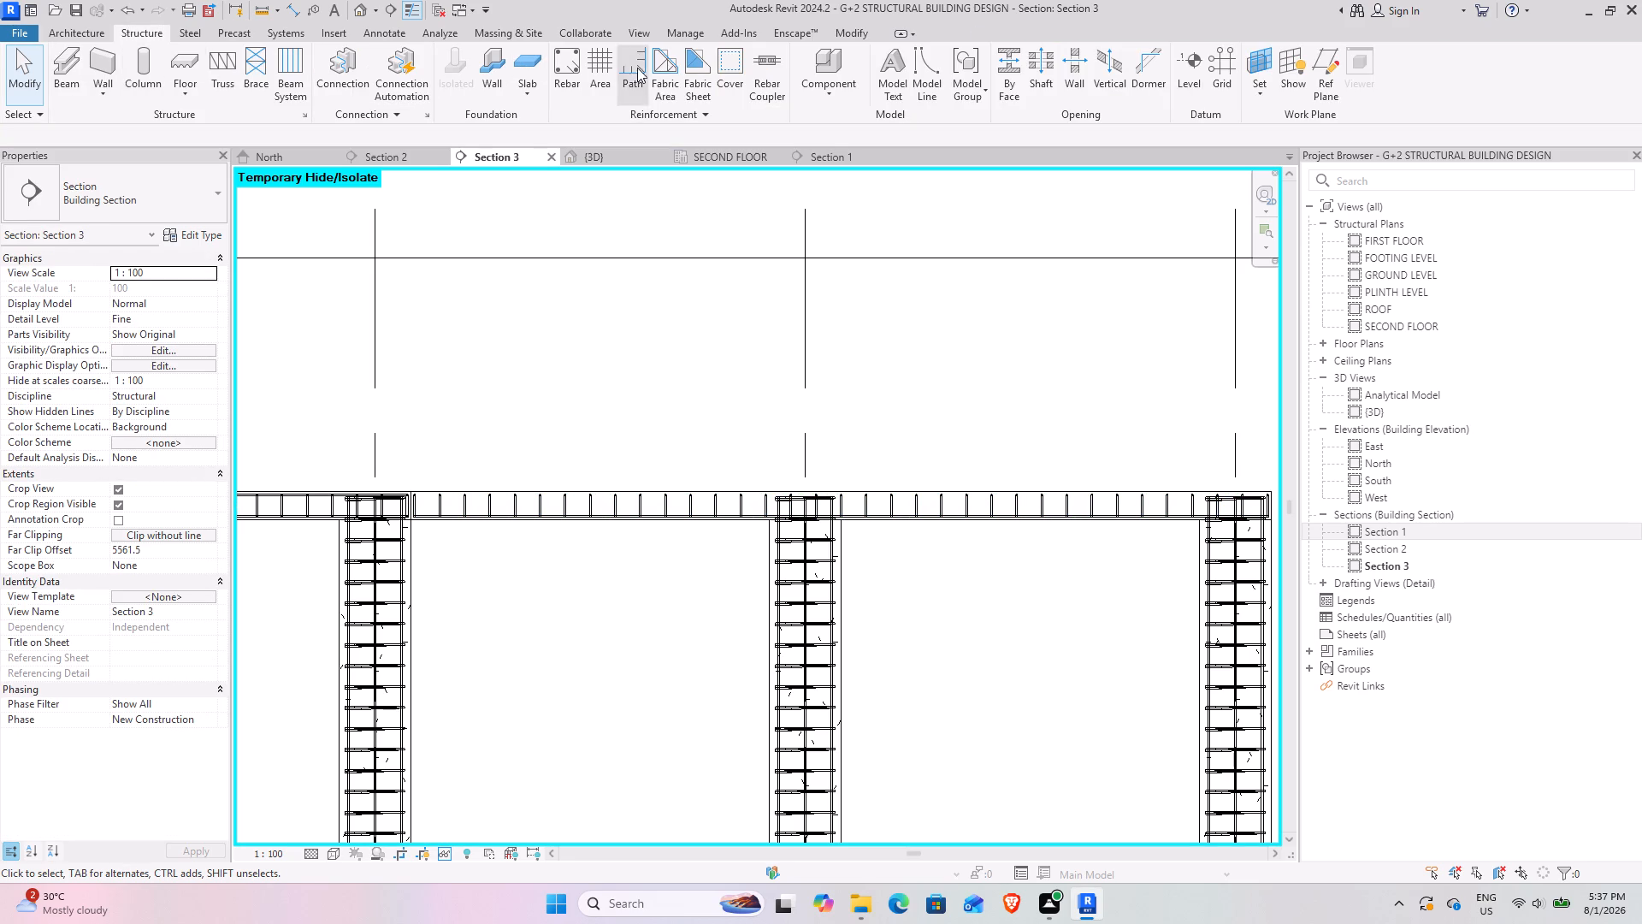
{"action": "left_click", "coordinate": [564, 68]}
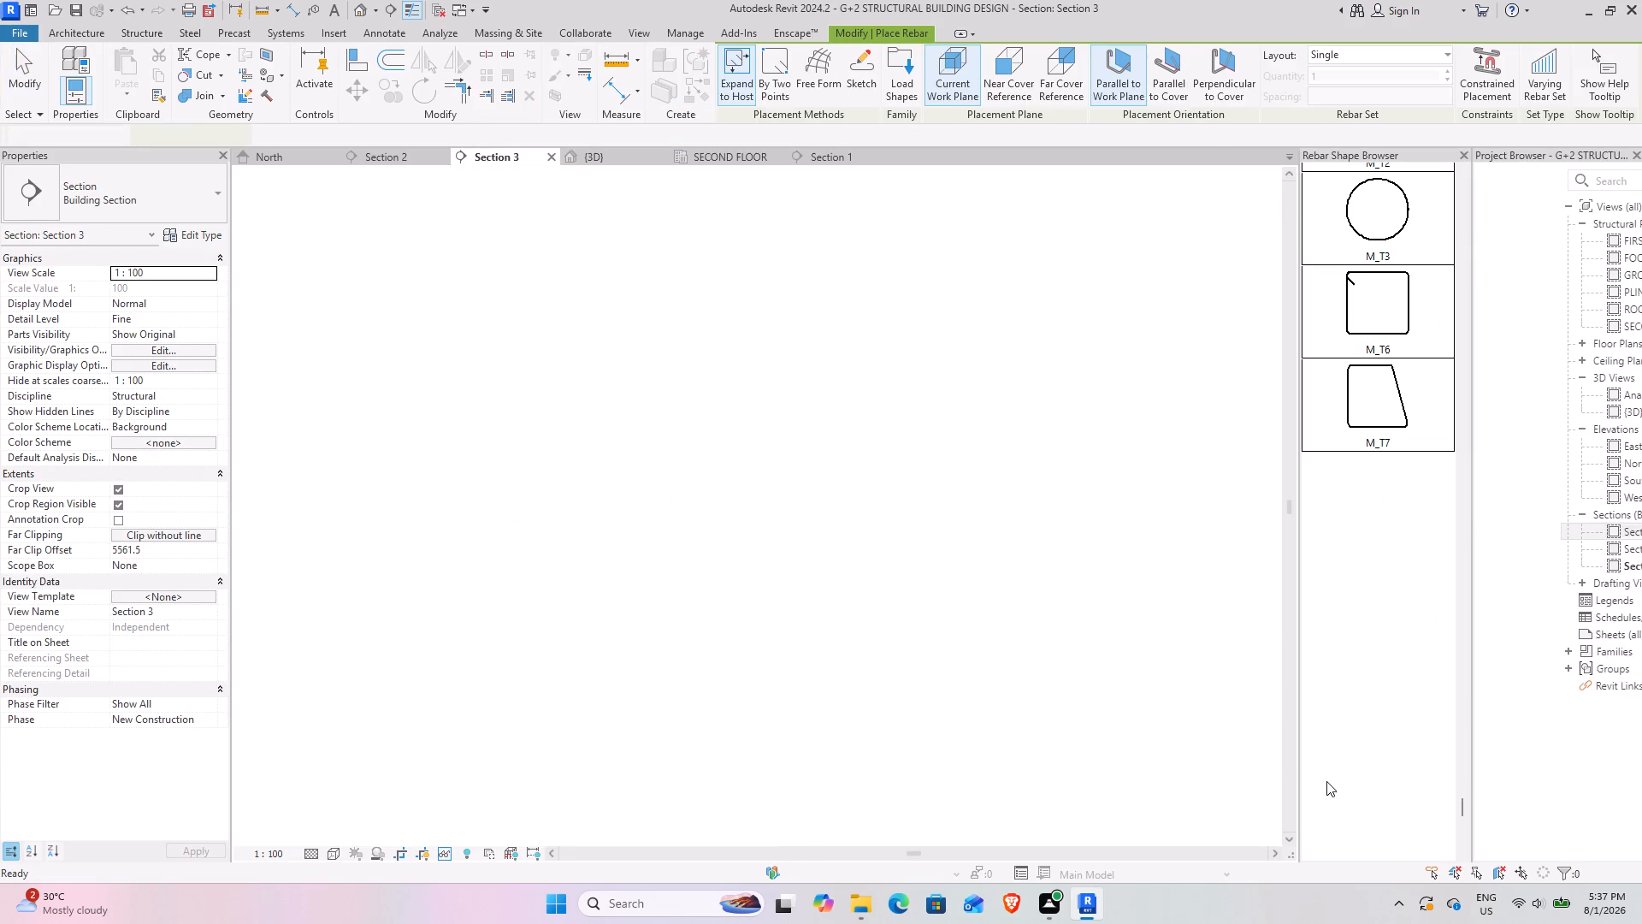
{"action": "left_click_drag", "start_coordinate": [1465, 804], "coordinate": [1491, 201]}
{"action": "scroll", "coordinate": [1382, 265], "scroll_direction": "up", "scroll_amount": 2}
{"action": "left_click", "coordinate": [1385, 228]}
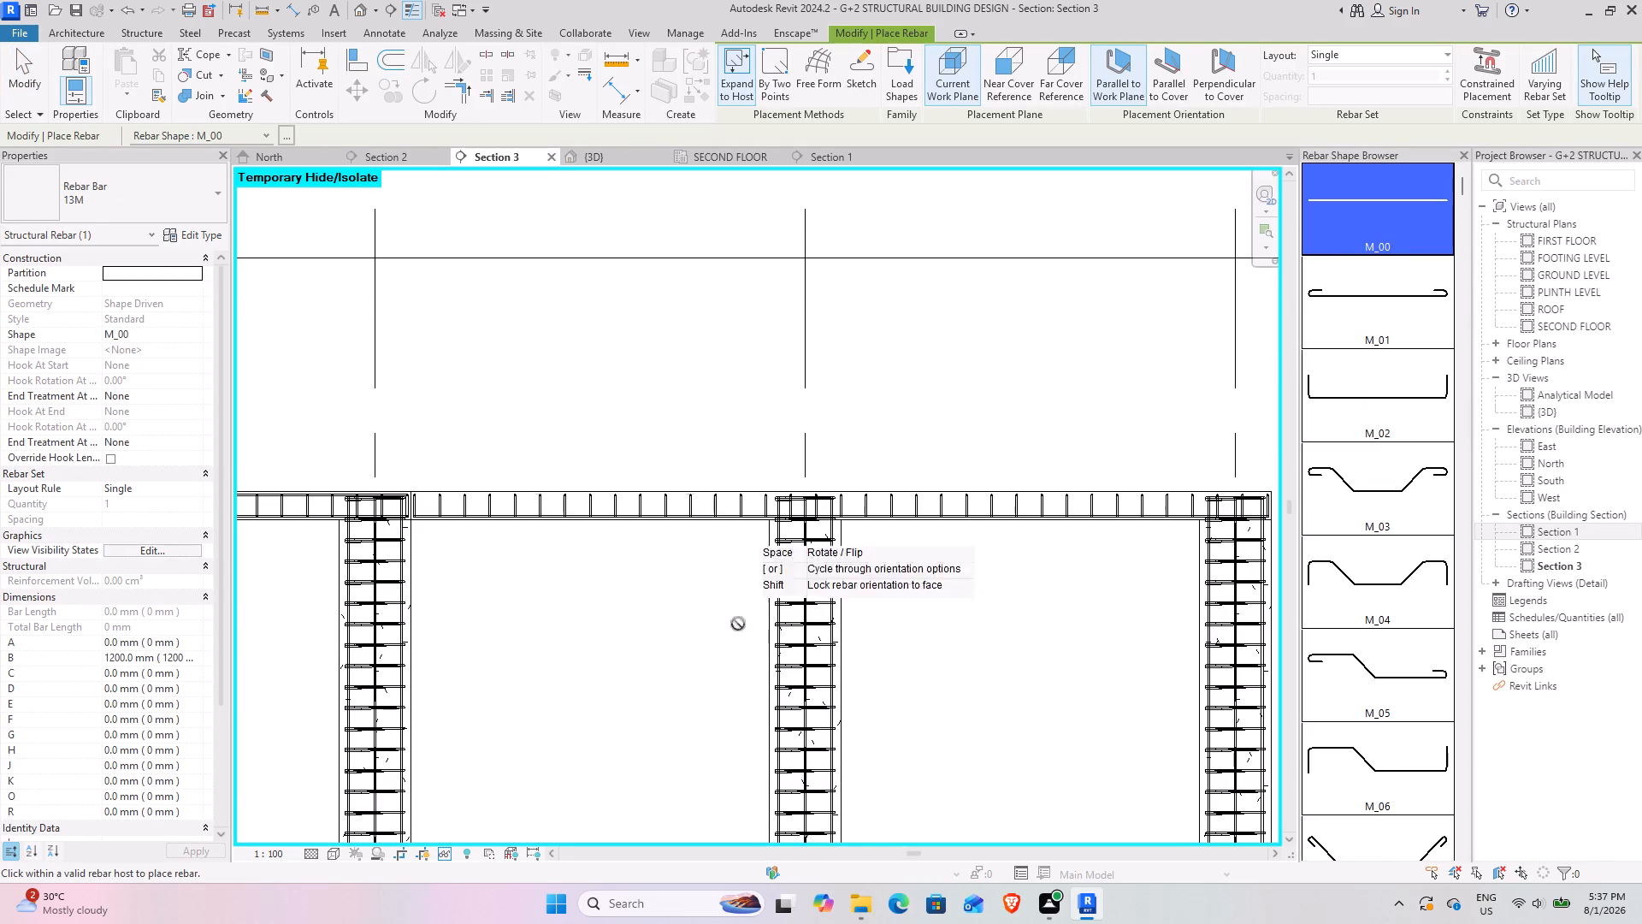
{"action": "scroll", "coordinate": [651, 537], "scroll_direction": "up", "scroll_amount": 4}
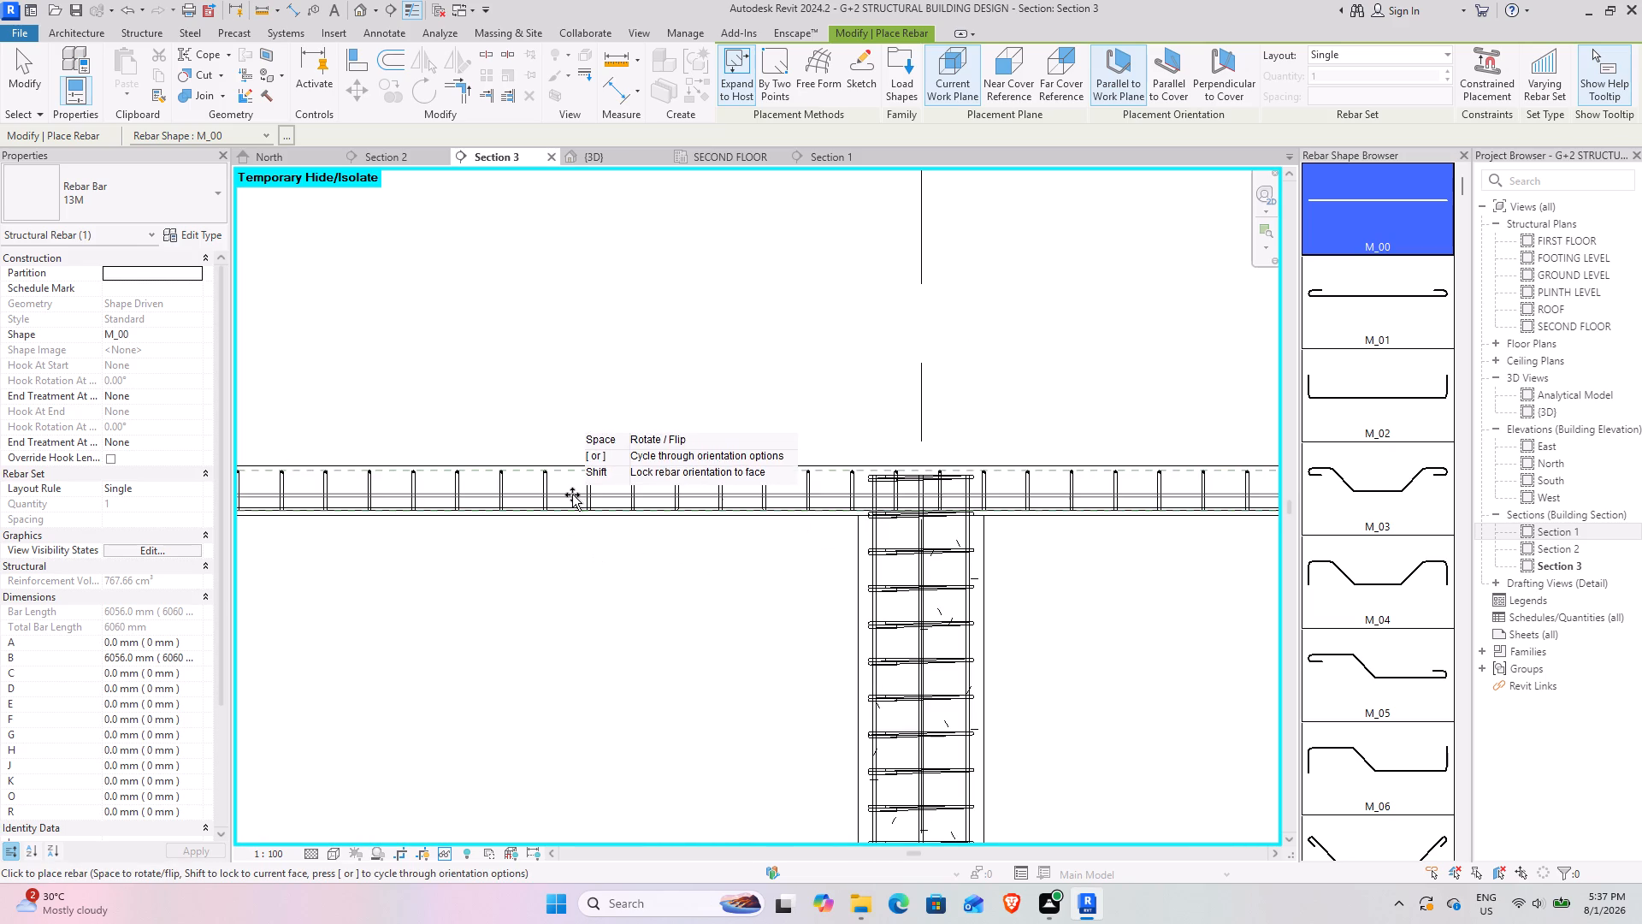
{"action": "left_click", "coordinate": [572, 495]}
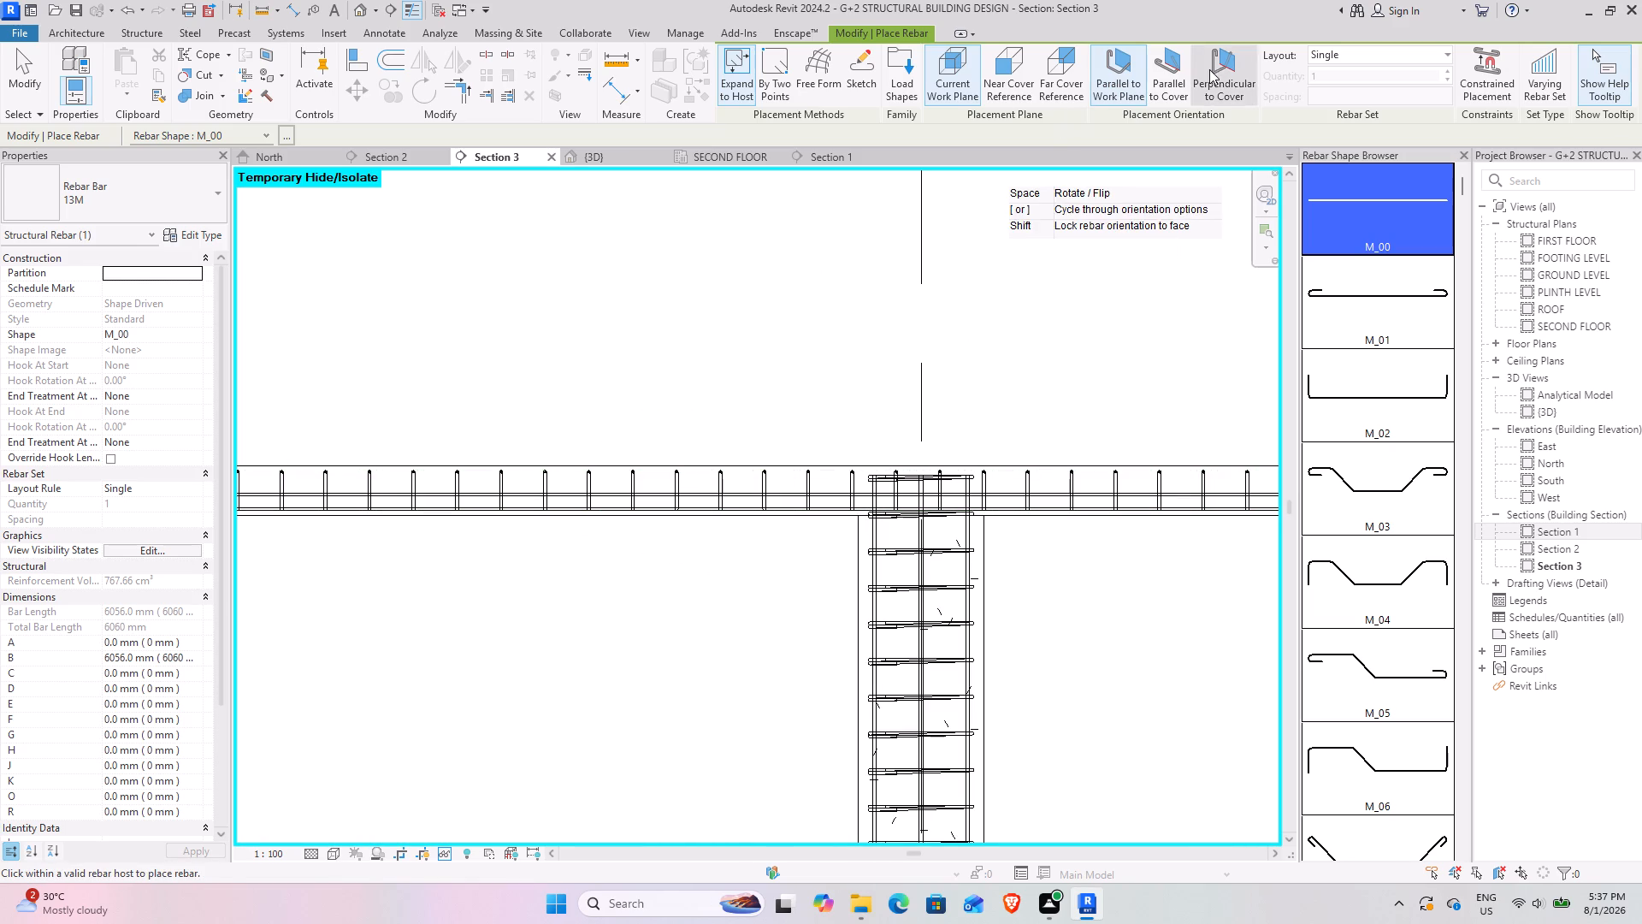
Place a straight M_00 13M bar perpendicular to cover along the slab's bottom cover line.
{"action": "left_click", "coordinate": [1209, 69]}
{"action": "scroll", "coordinate": [689, 510], "scroll_direction": "up", "scroll_amount": 7}
{"action": "left_click", "coordinate": [689, 510]}
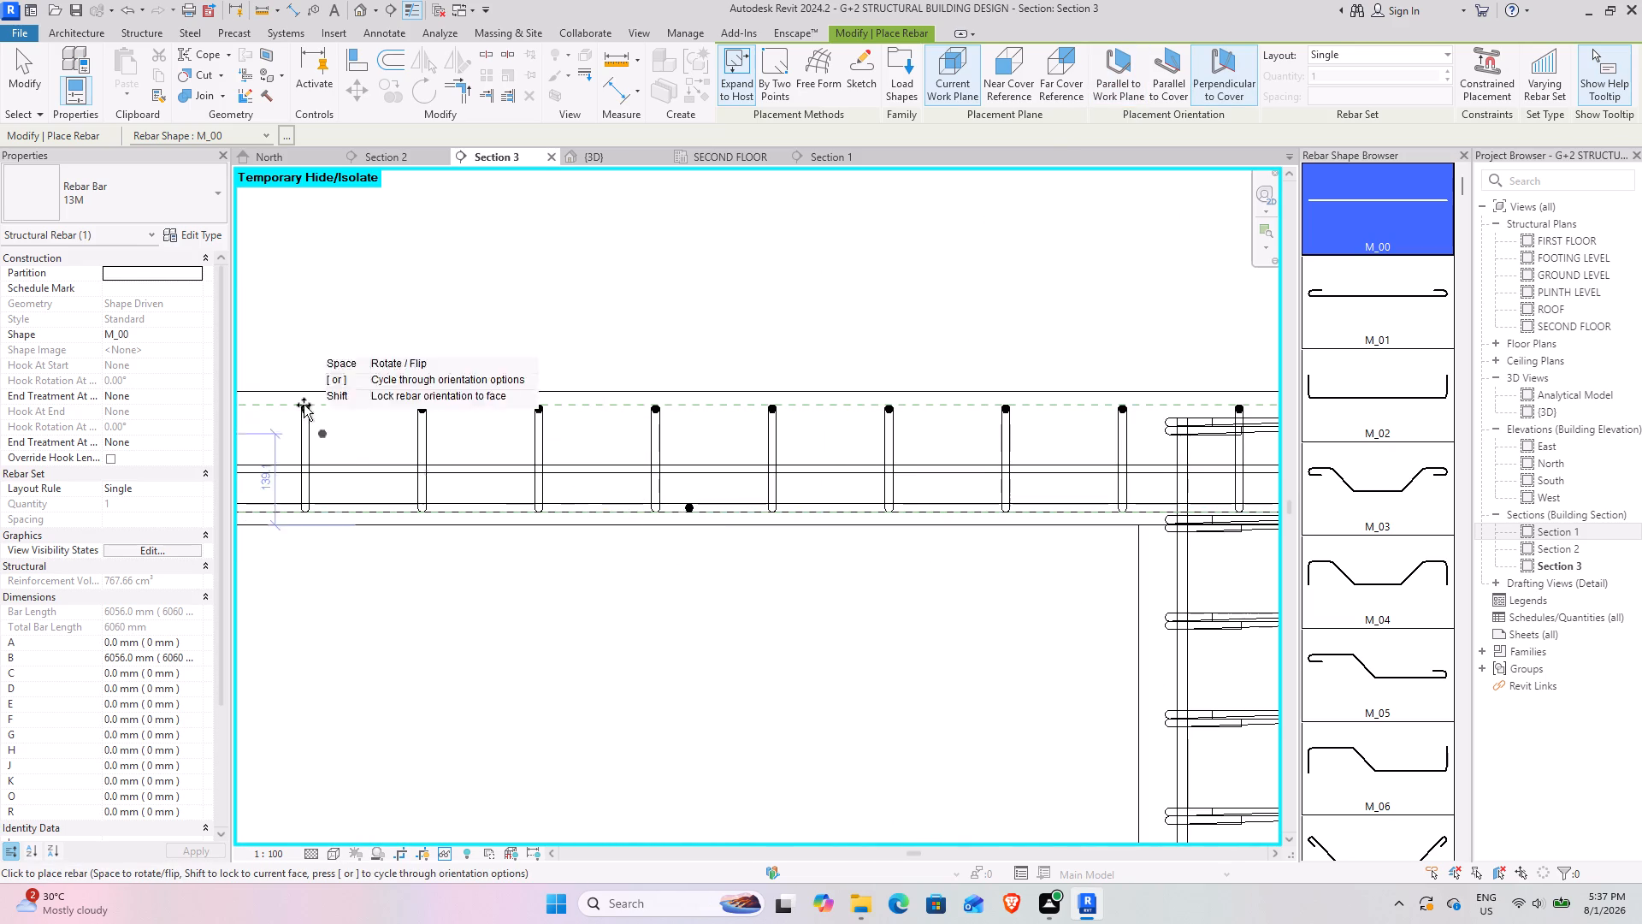
{"action": "left_click", "coordinate": [15, 66]}
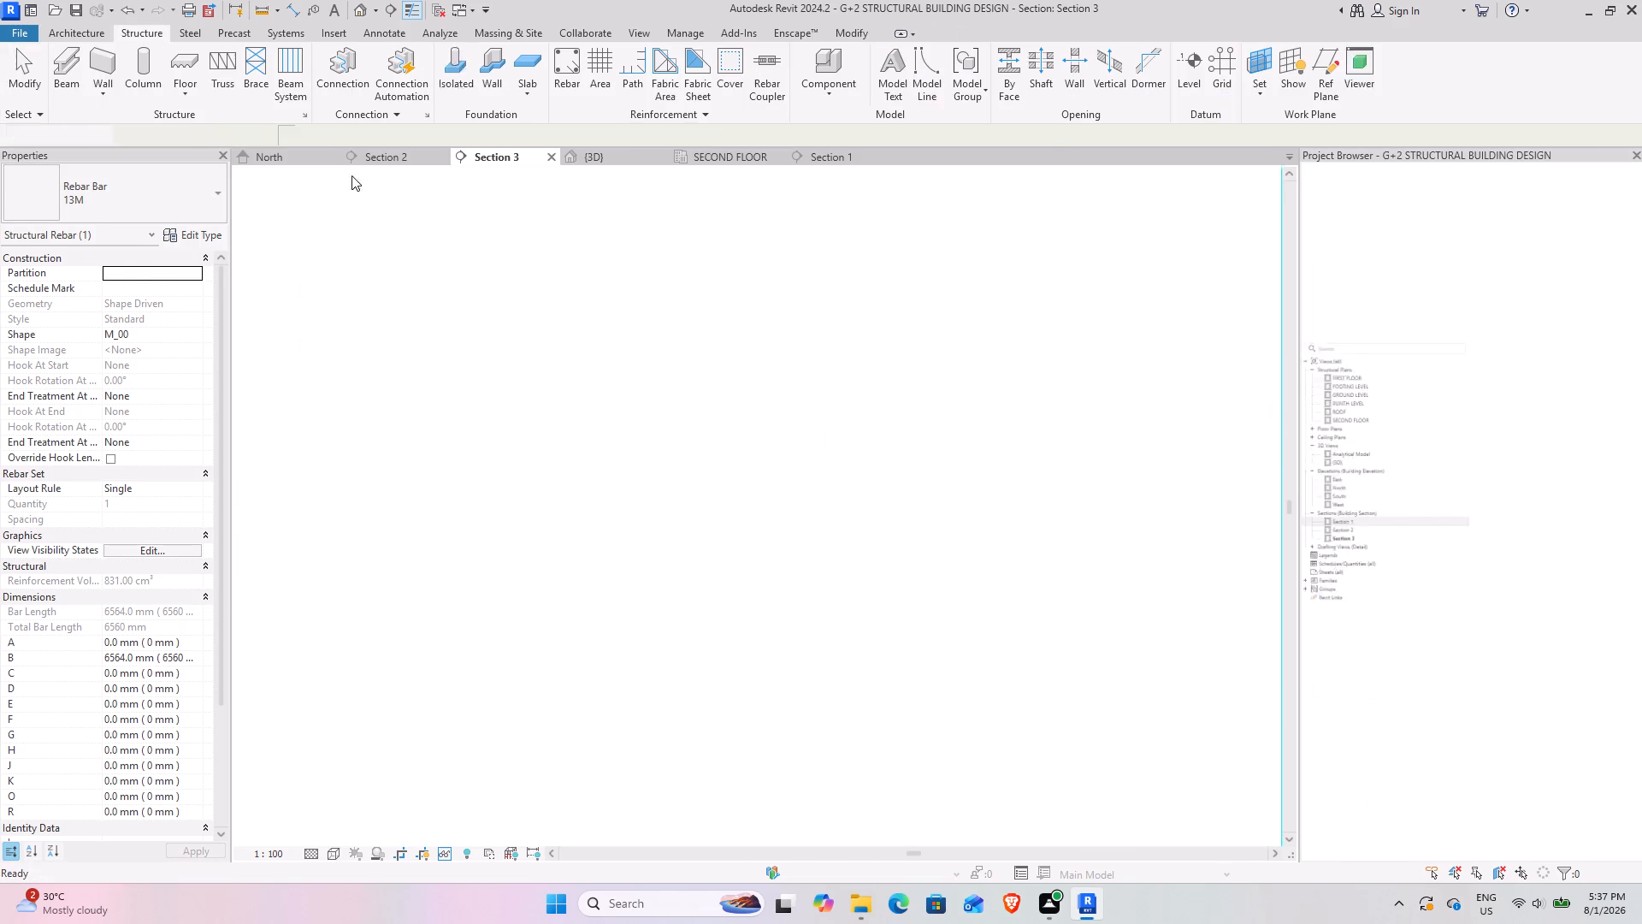
Set the bottom perpendicular bar's layout to Maximum Spacing at 180 mm.
{"action": "left_click", "coordinate": [689, 503]}
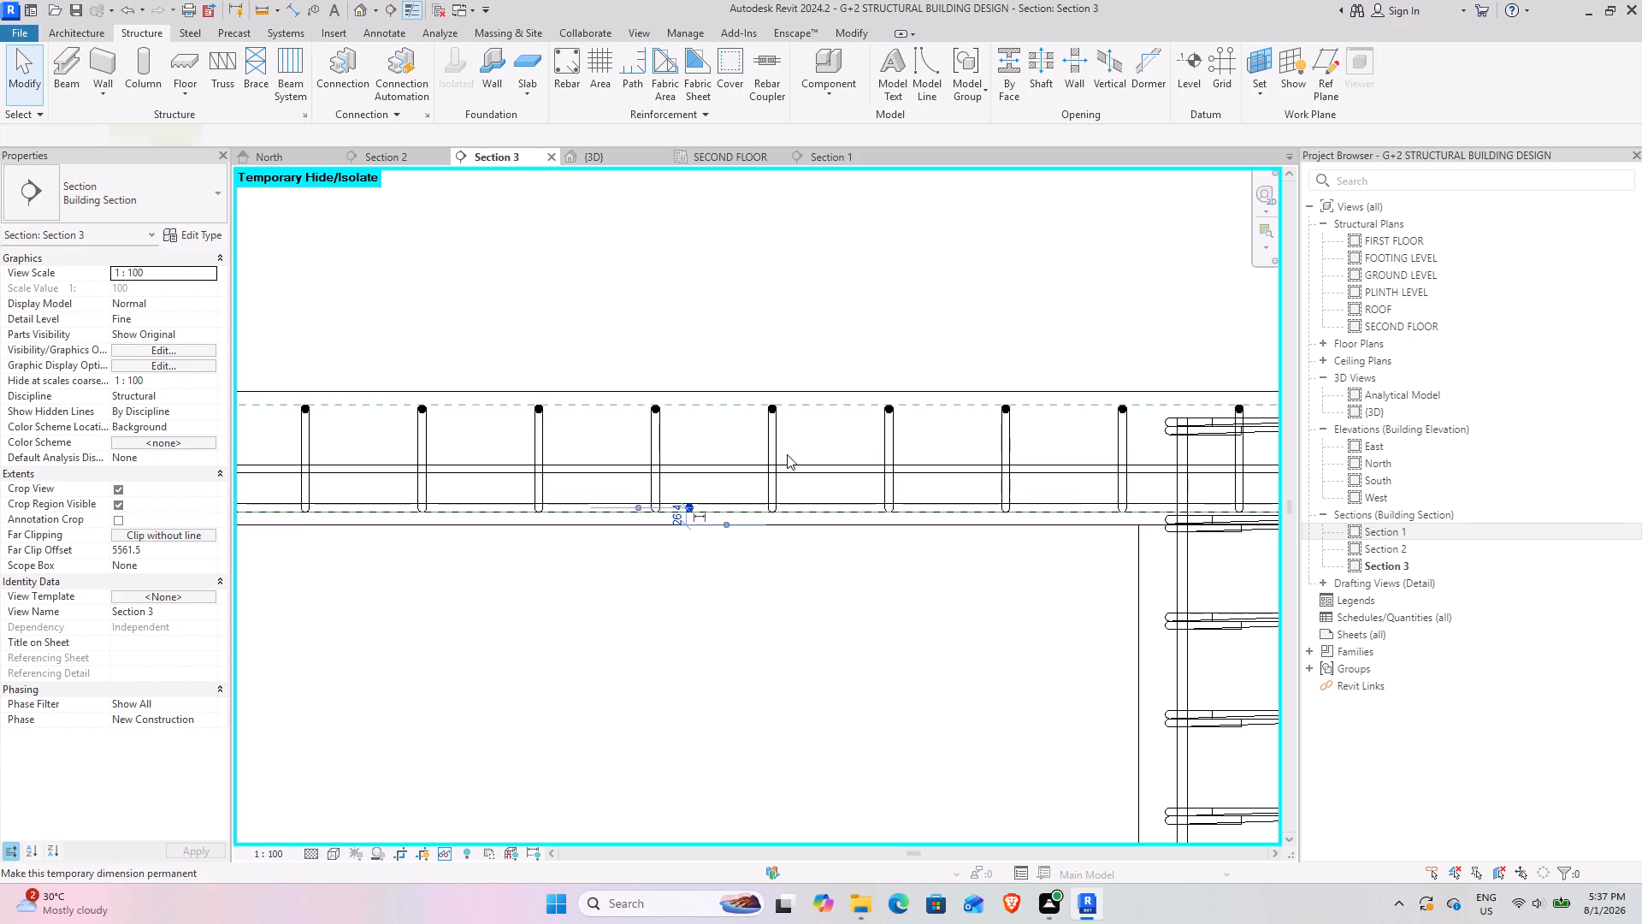
{"action": "left_click", "coordinate": [883, 44]}
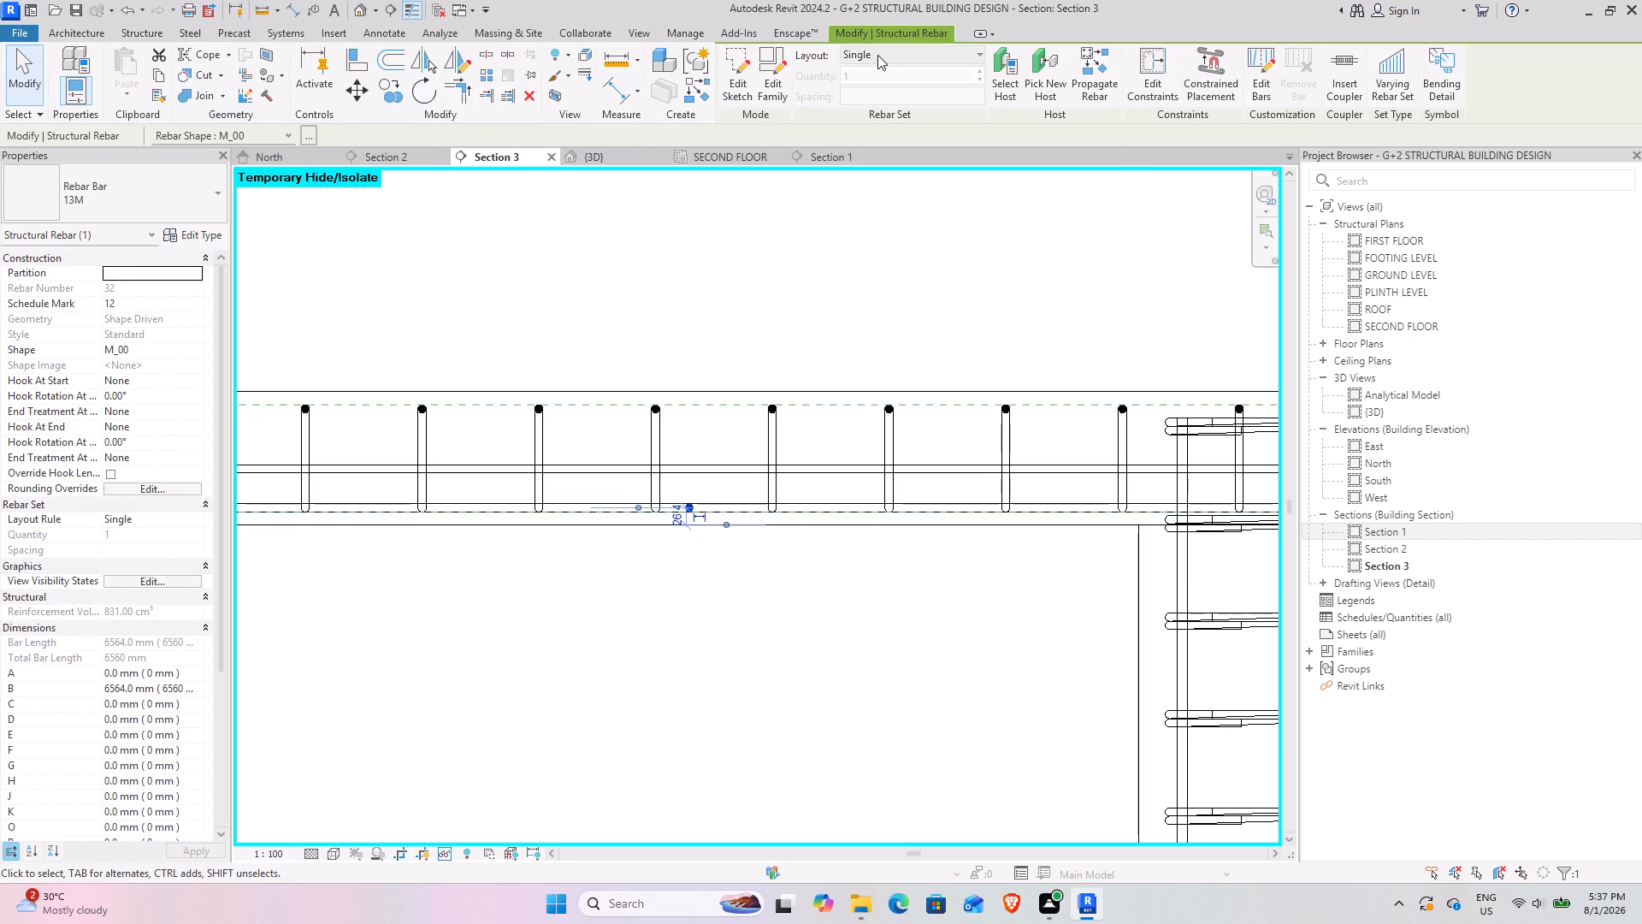
{"action": "left_click", "coordinate": [877, 55]}
{"action": "left_click", "coordinate": [901, 115]}
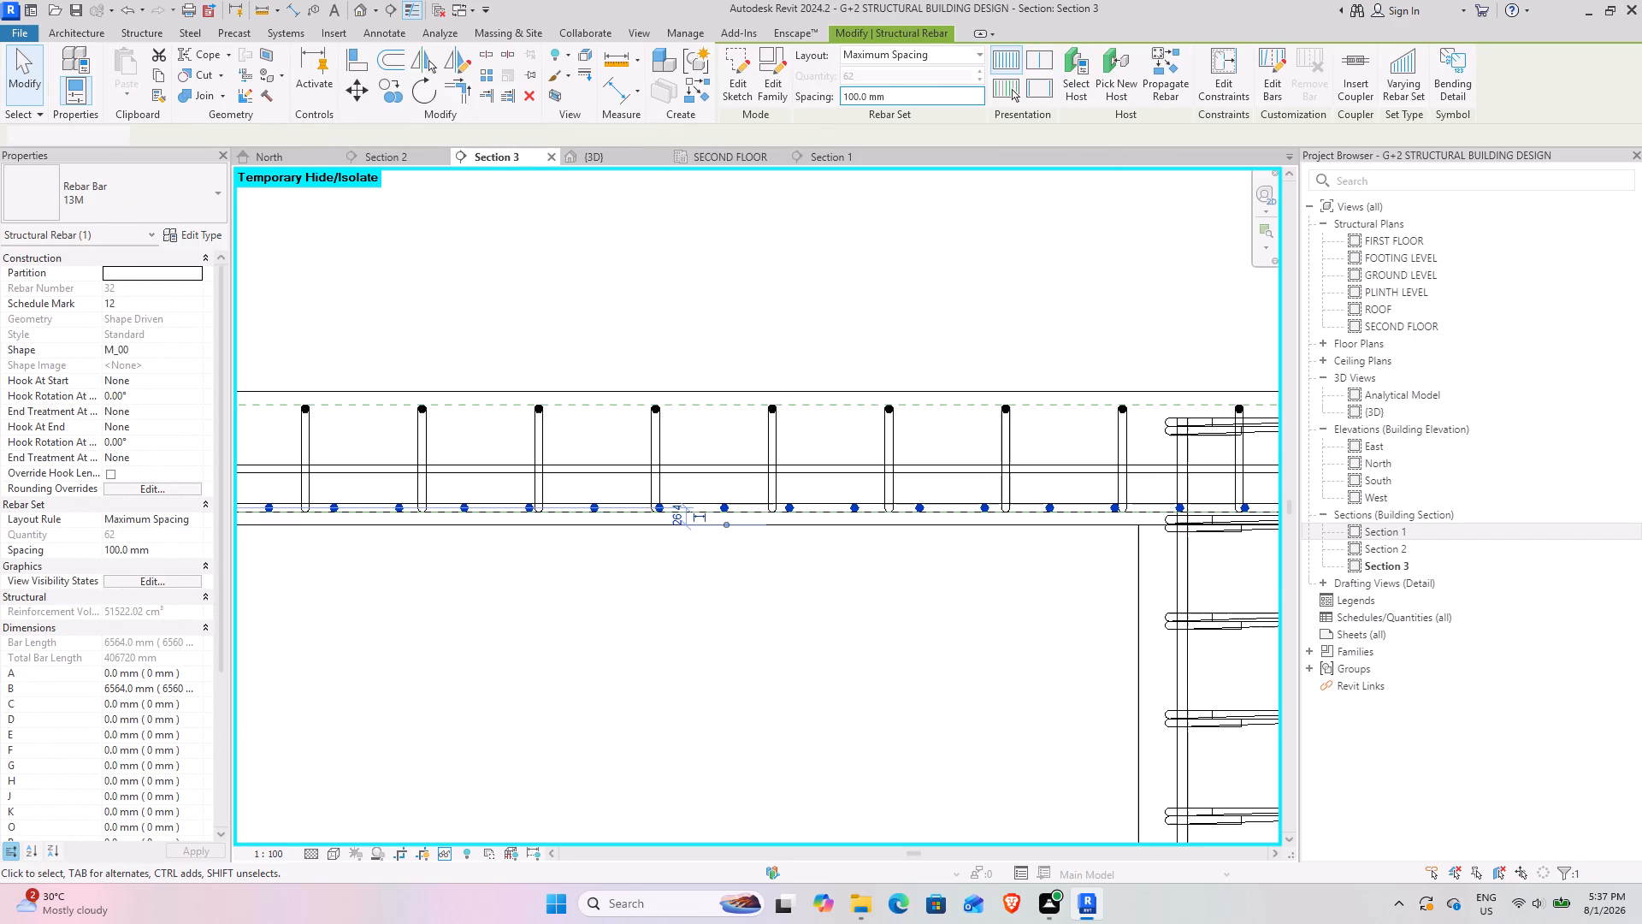
{"action": "left_click", "coordinate": [909, 92]}
{"action": "type", "text": "180"}
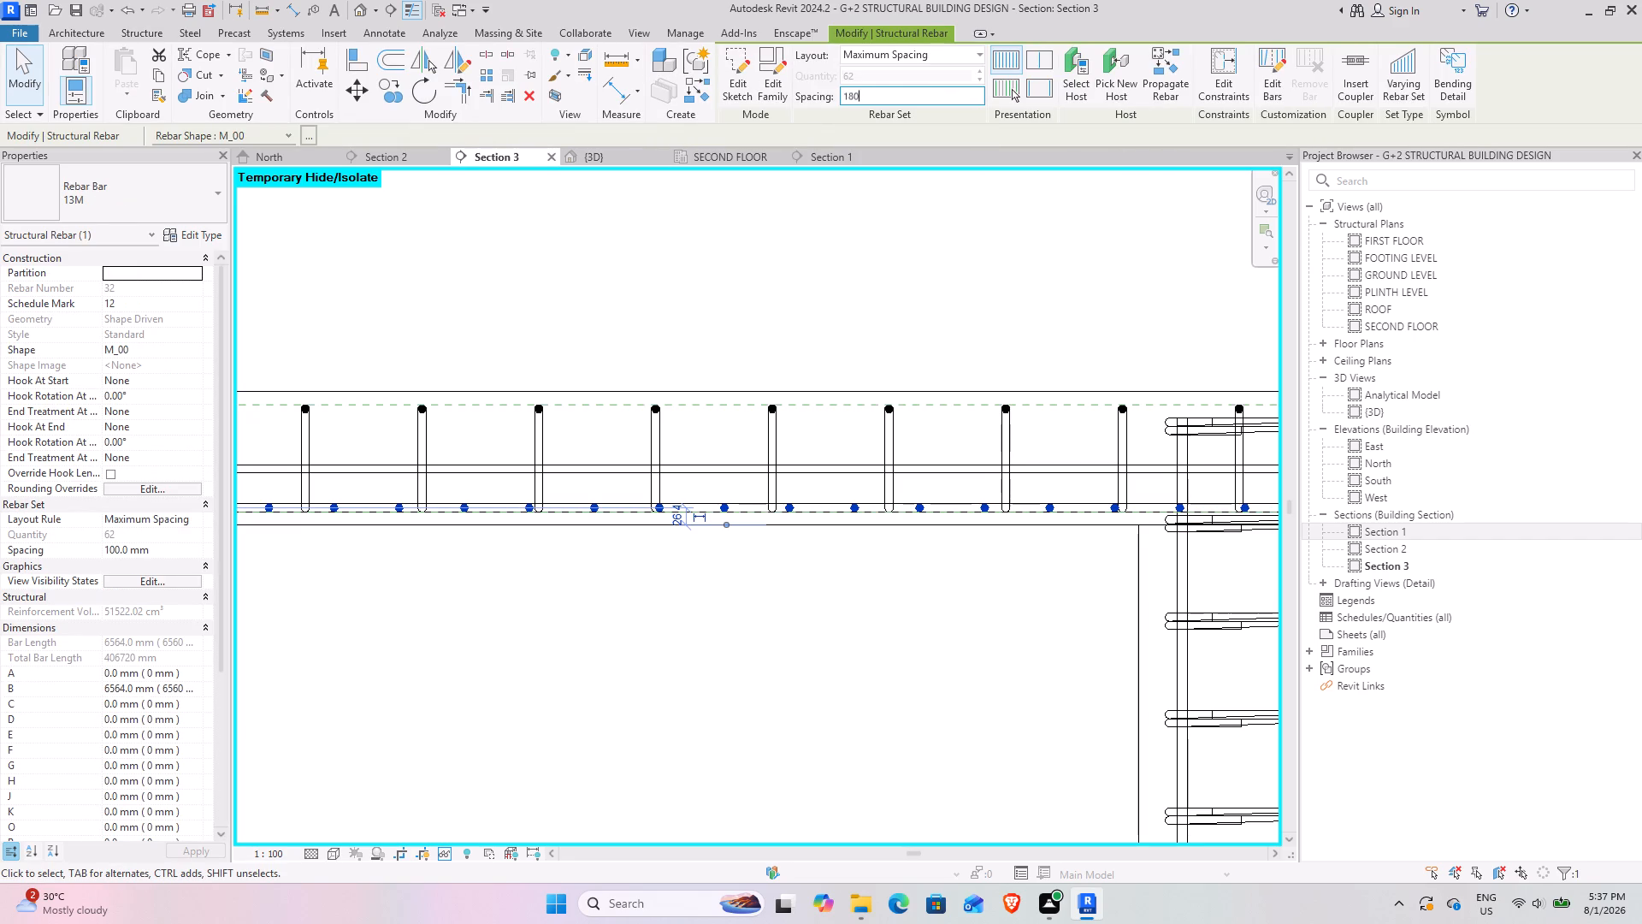
{"action": "key", "text": "Return"}
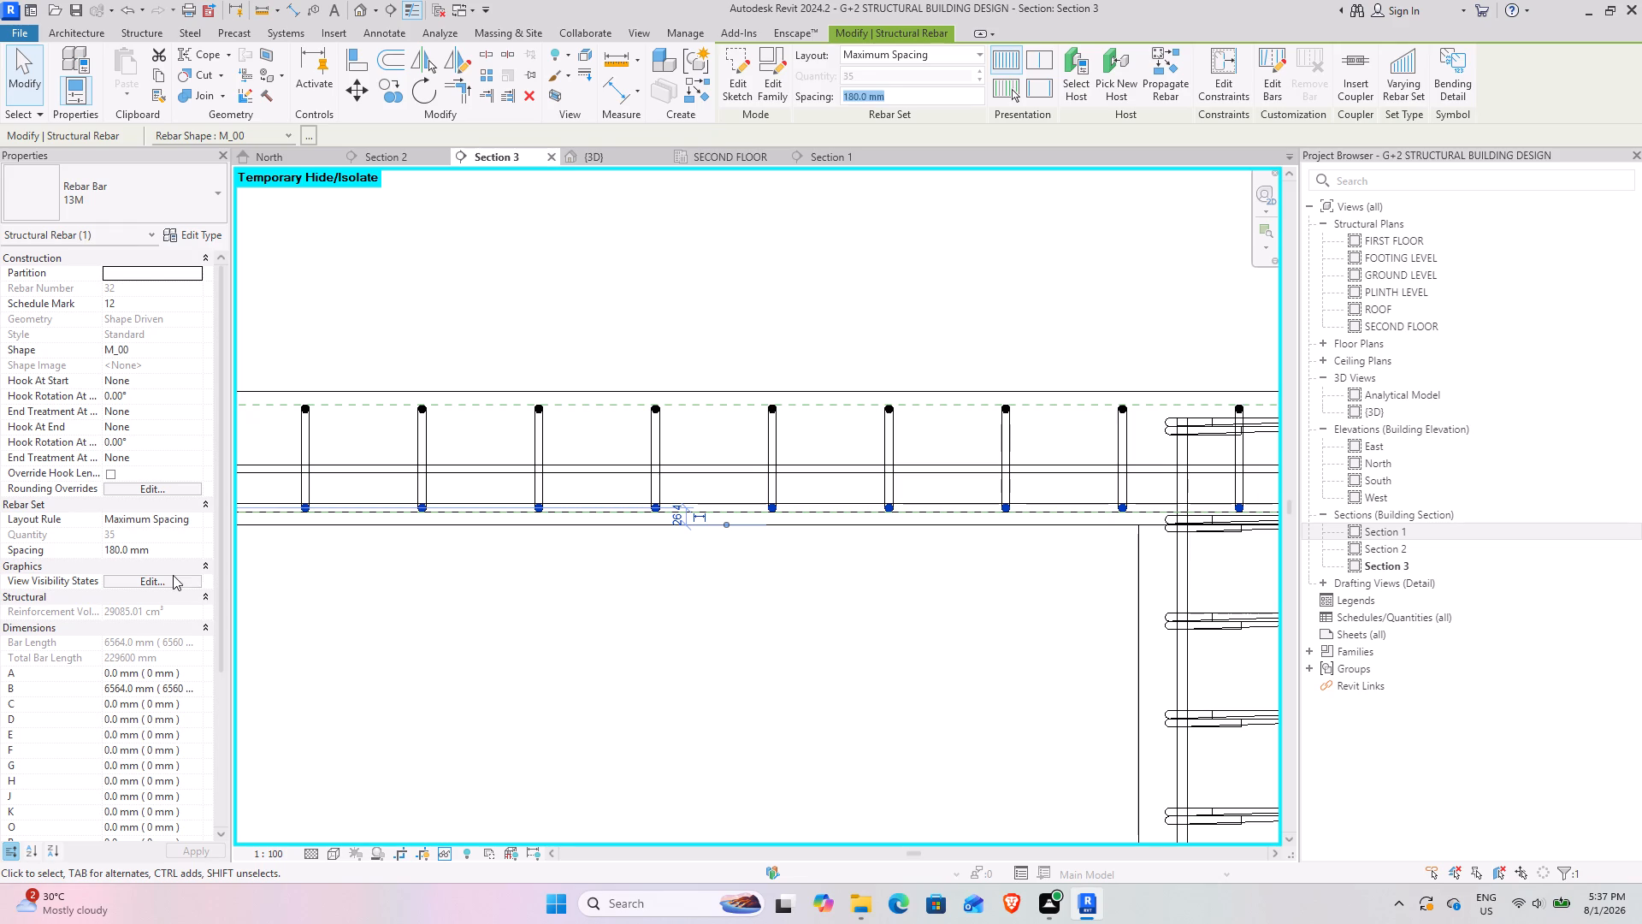
Set the bottom bar set to show unobscured in the {3D} view.
{"action": "left_click", "coordinate": [173, 575]}
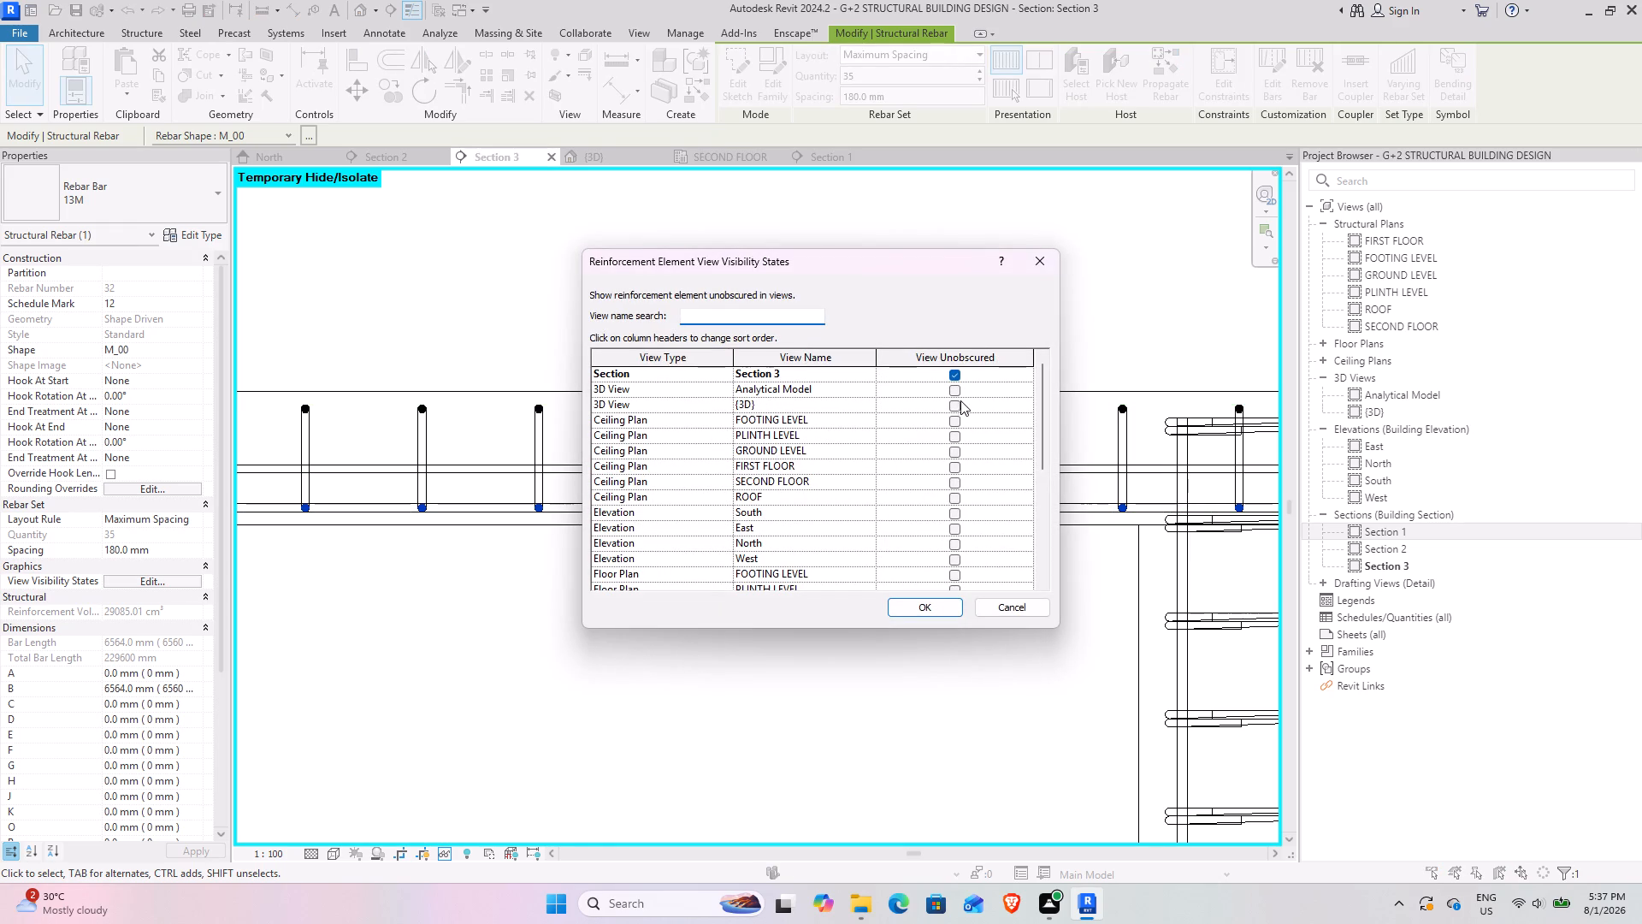
{"action": "left_click", "coordinate": [954, 404]}
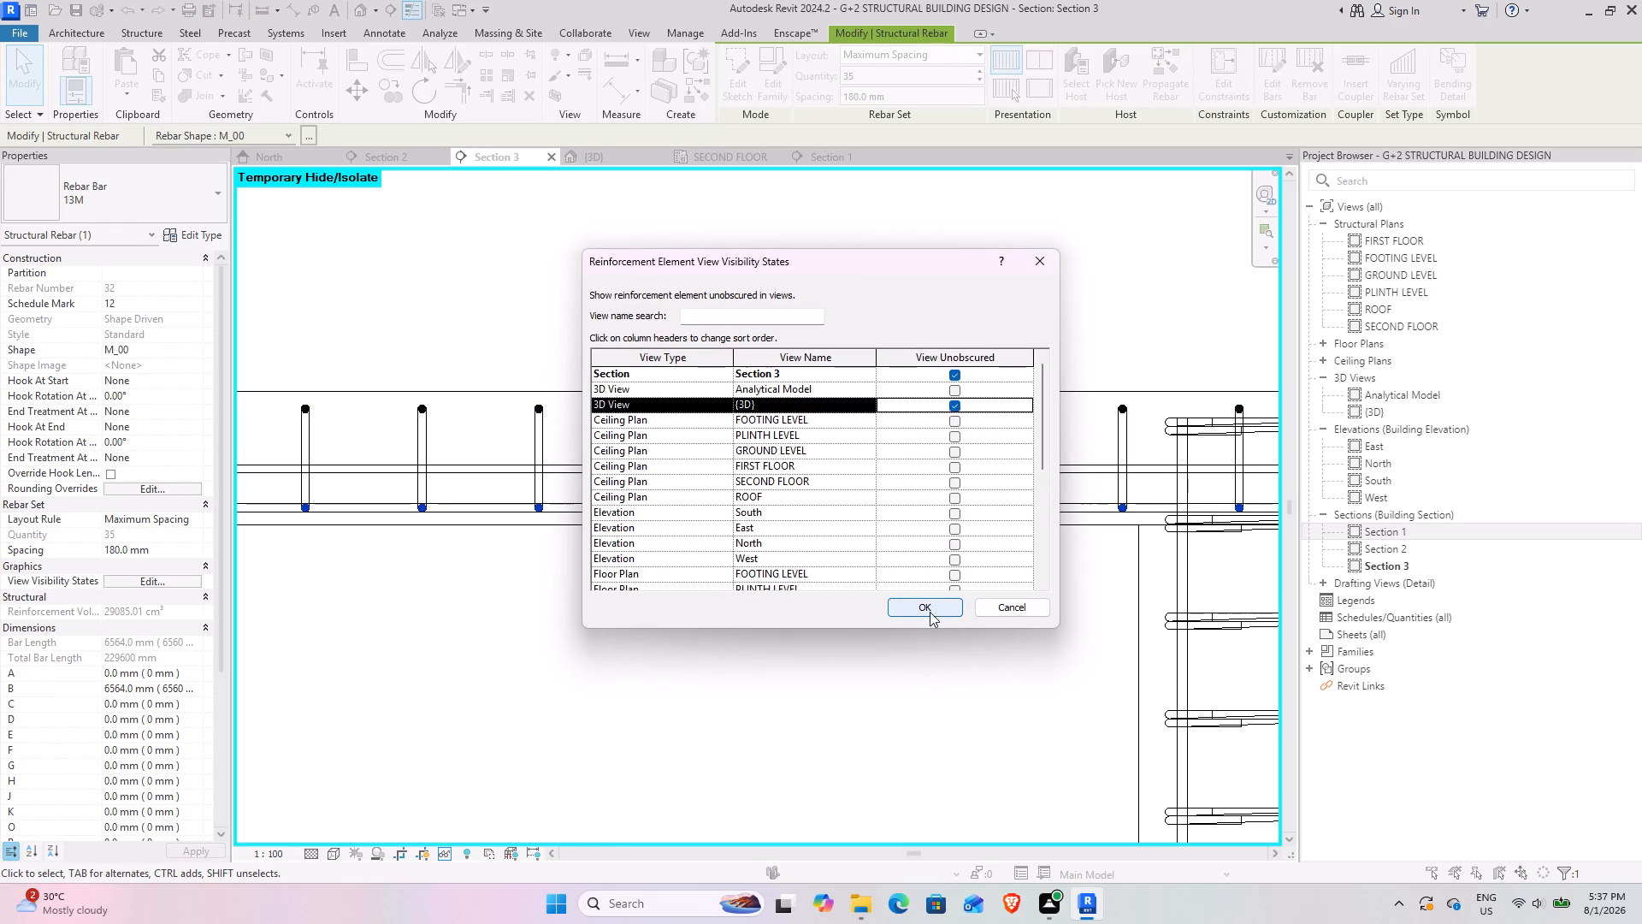
{"action": "left_click", "coordinate": [930, 612]}
Edit the parallel straight bar's sketch and draw an 1800 mm horizontal line along the top cover from the slab's left end.
{"action": "left_click", "coordinate": [848, 468]}
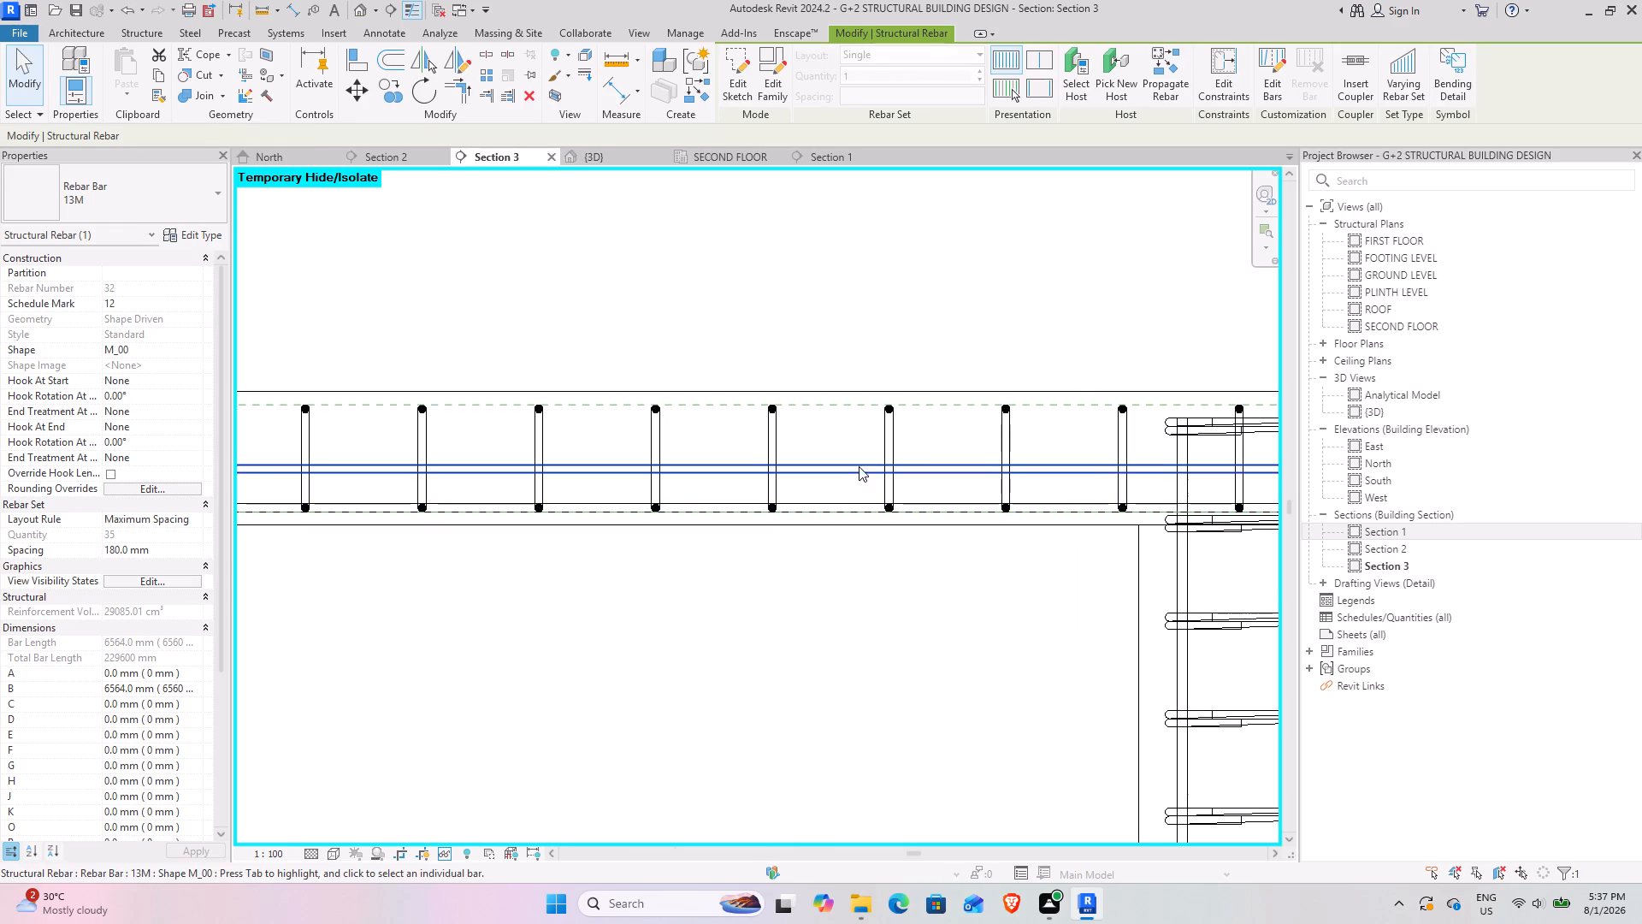
{"action": "left_click", "coordinate": [736, 69]}
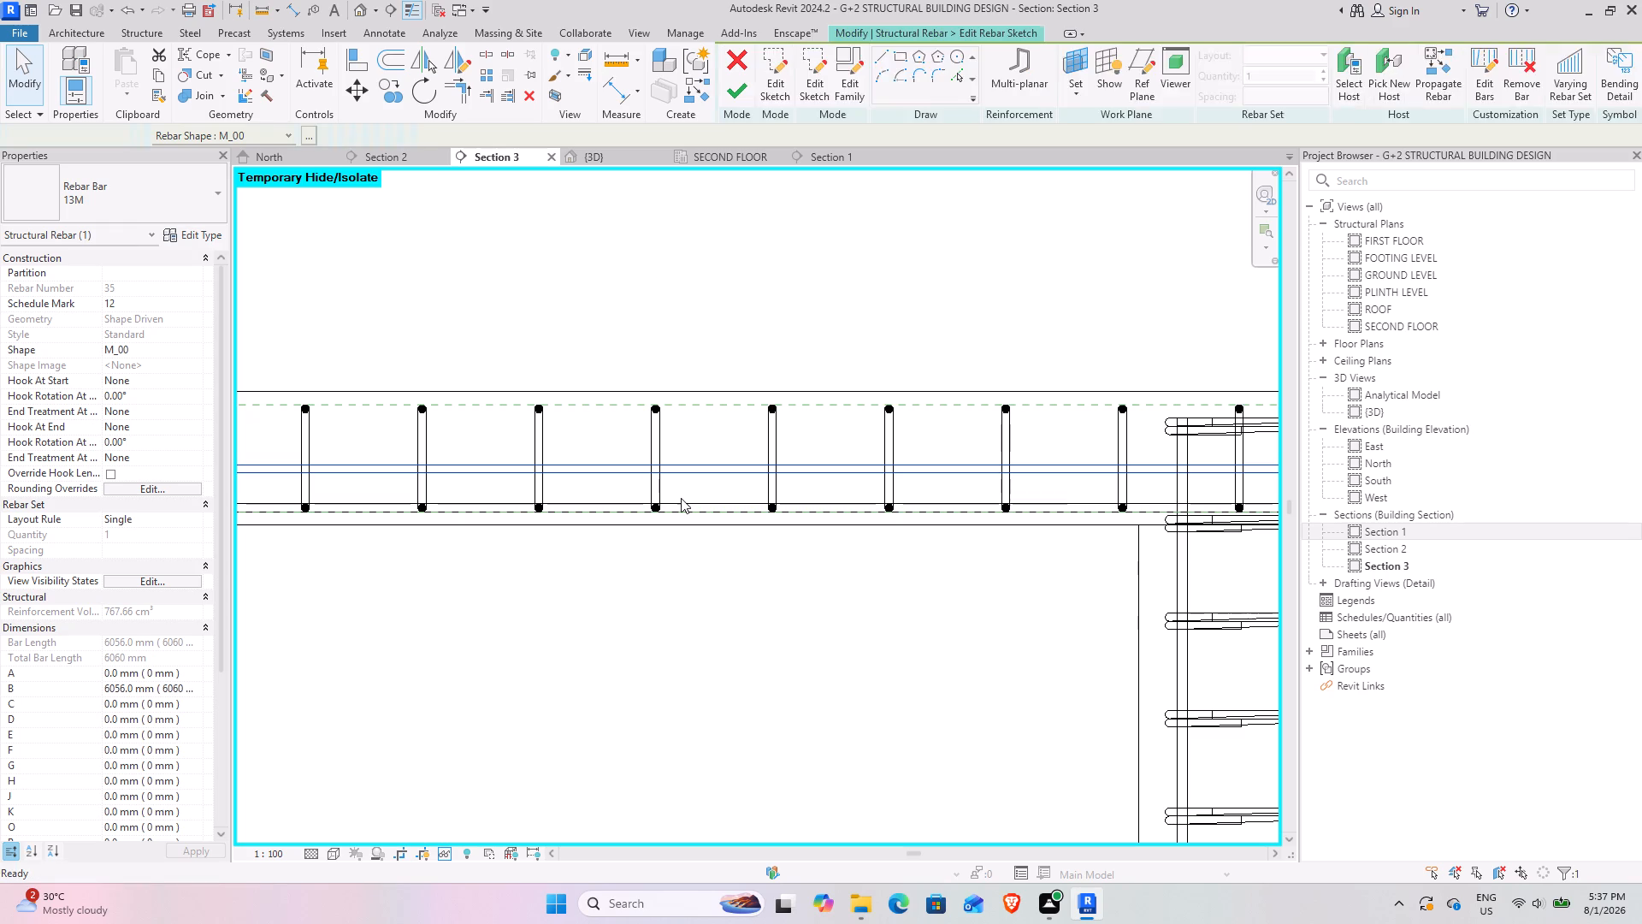
{"action": "left_click", "coordinate": [767, 54]}
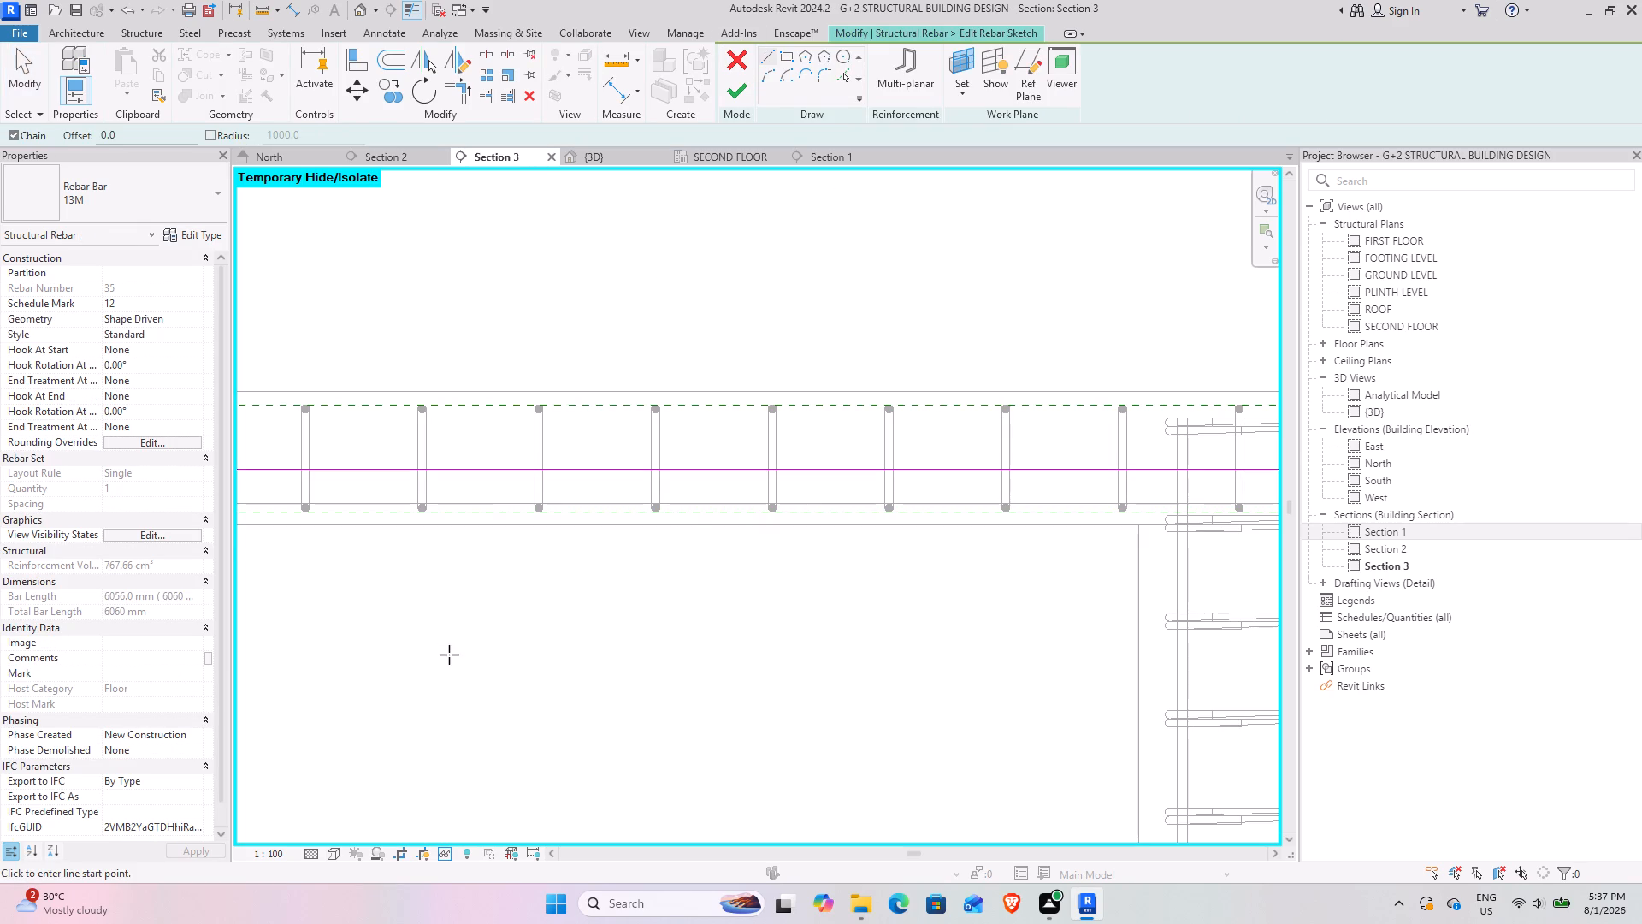
{"action": "scroll", "coordinate": [449, 654], "scroll_direction": "down", "scroll_amount": 4}
{"action": "middle_click_drag", "start_coordinate": [465, 625], "coordinate": [1137, 589]}
{"action": "scroll", "coordinate": [627, 486], "scroll_direction": "up", "scroll_amount": 4}
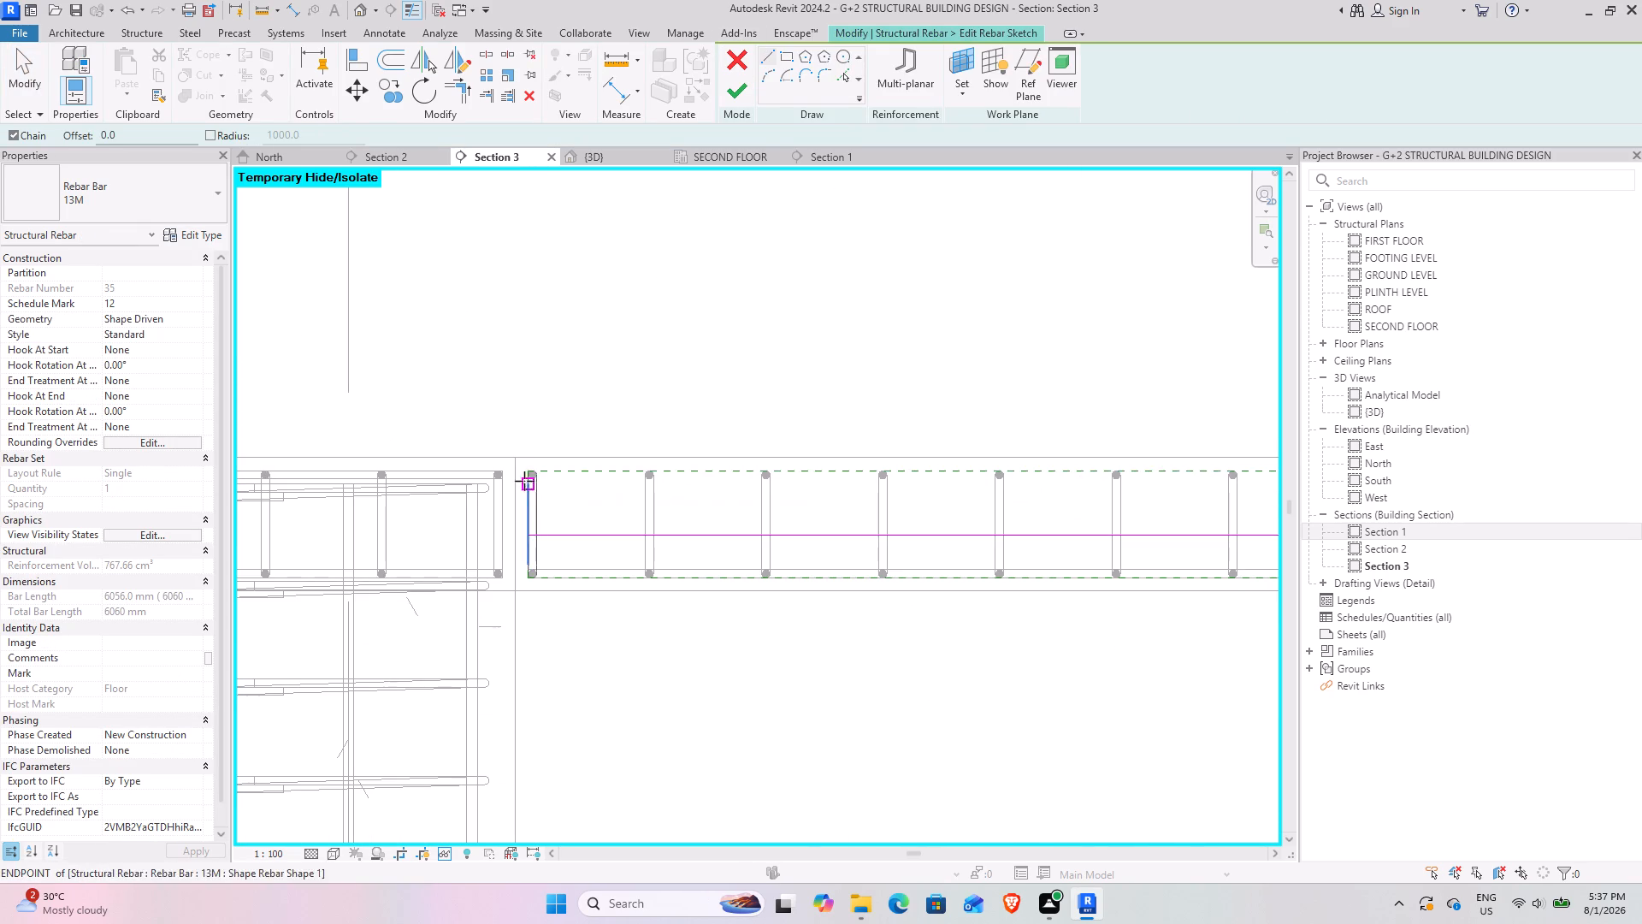
{"action": "left_click", "coordinate": [533, 472]}
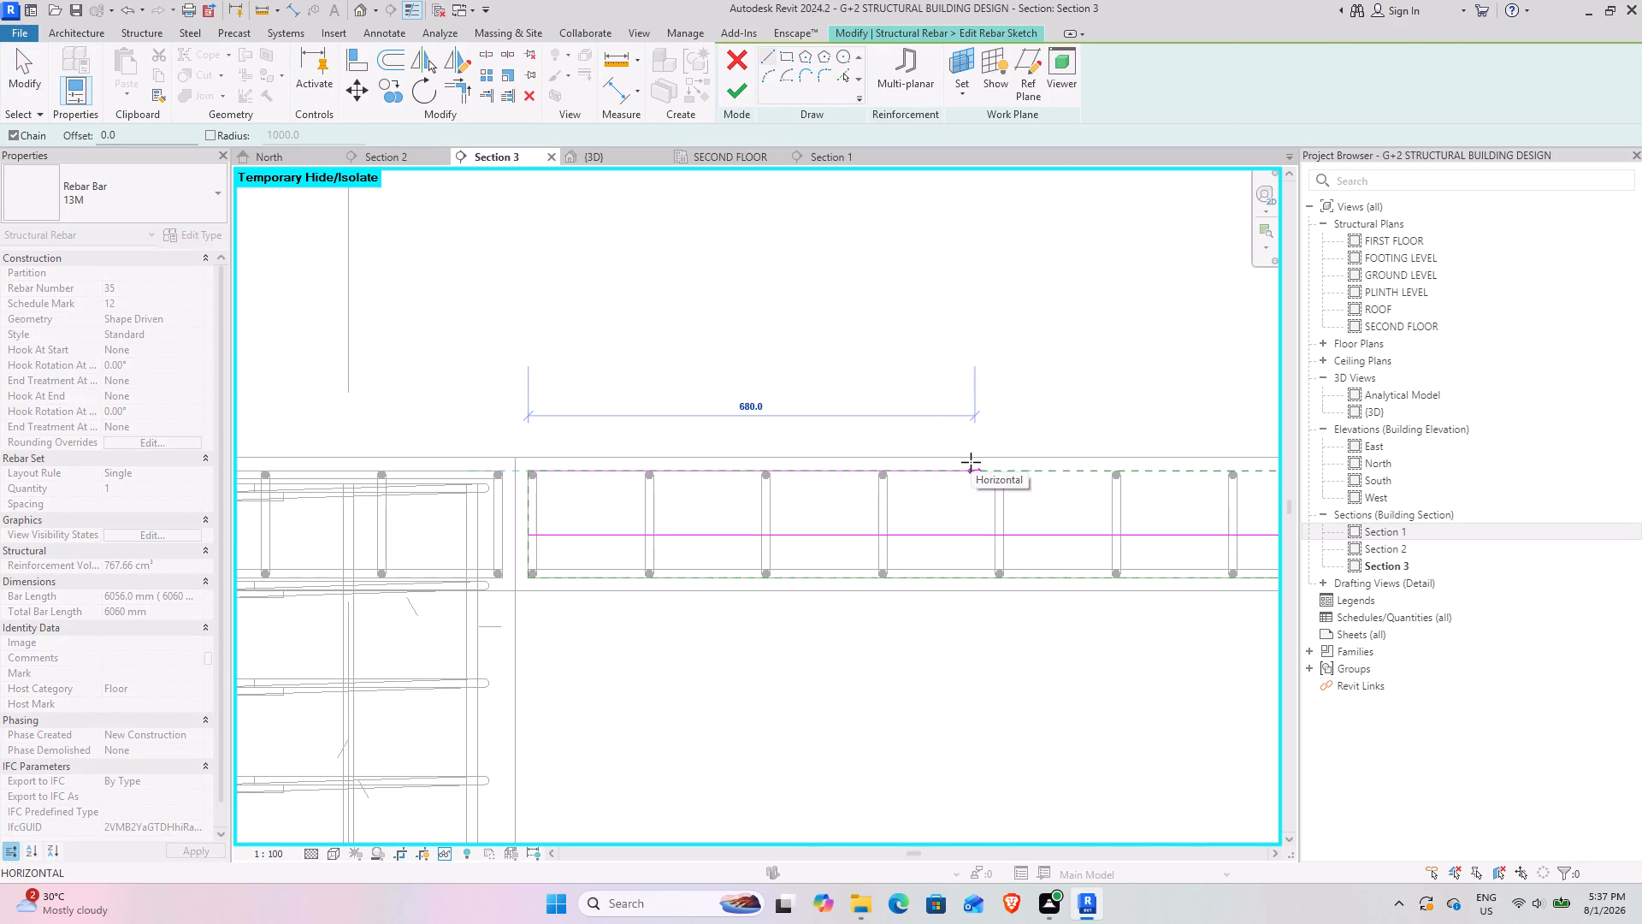
{"action": "type", "text": "1800"}
{"action": "key", "text": "Return"}
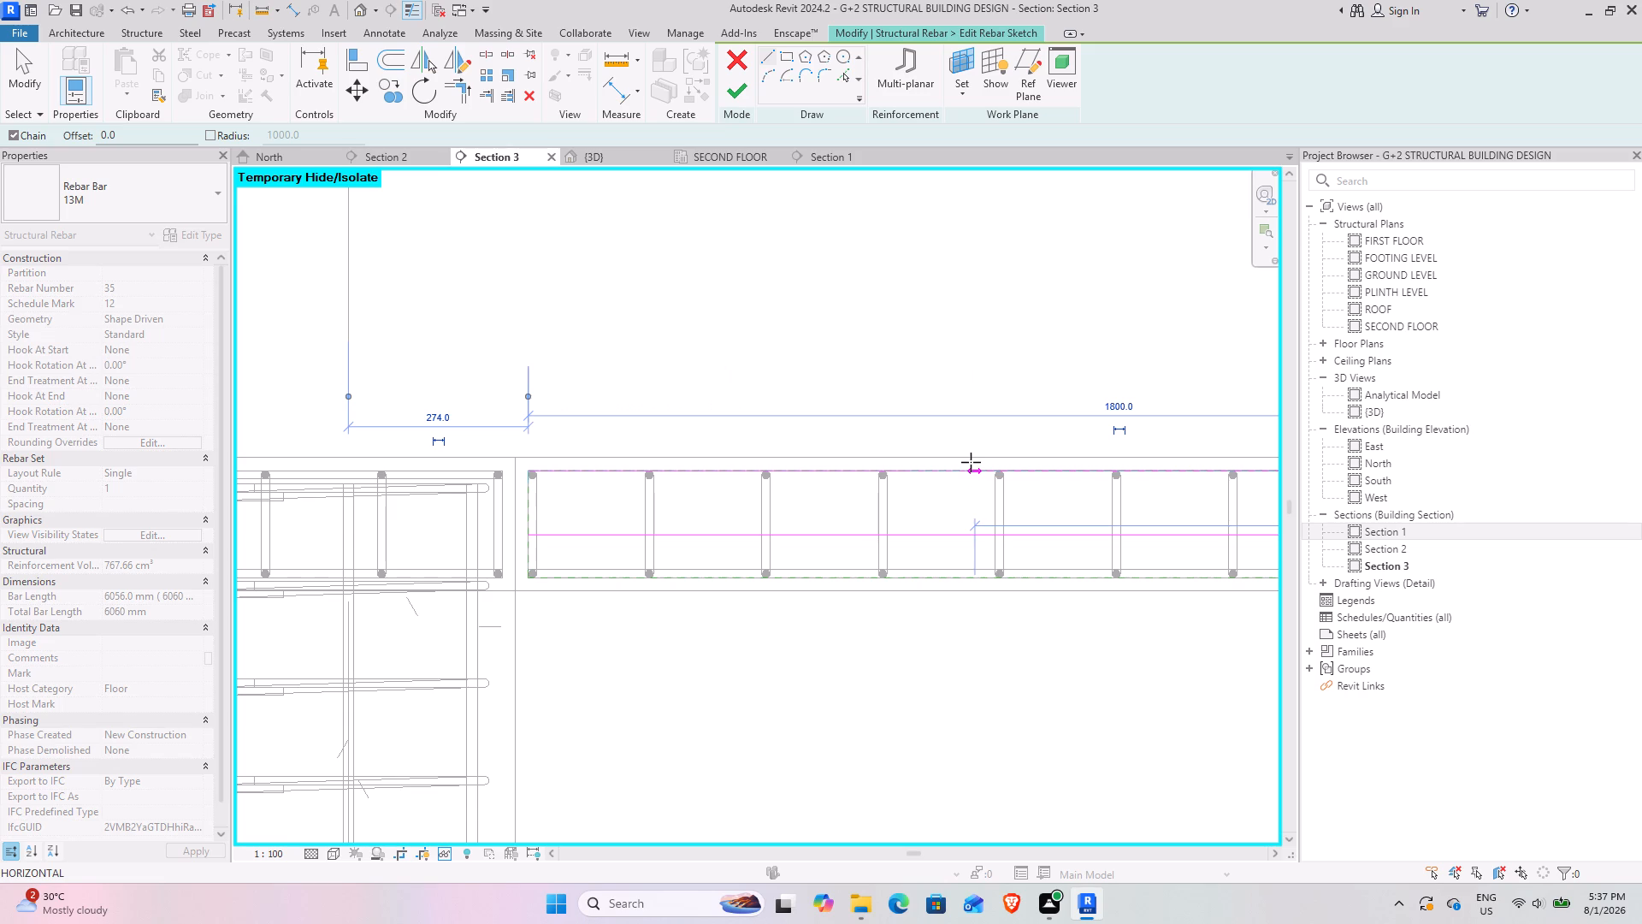
Continue the rebar sketch with a downward 45° diagonal about 100 mm long from the end of the 1800 mm line.
{"action": "scroll", "coordinate": [965, 477], "scroll_direction": "down", "scroll_amount": 8}
{"action": "middle_click_drag", "start_coordinate": [1019, 512], "coordinate": [28, 621]}
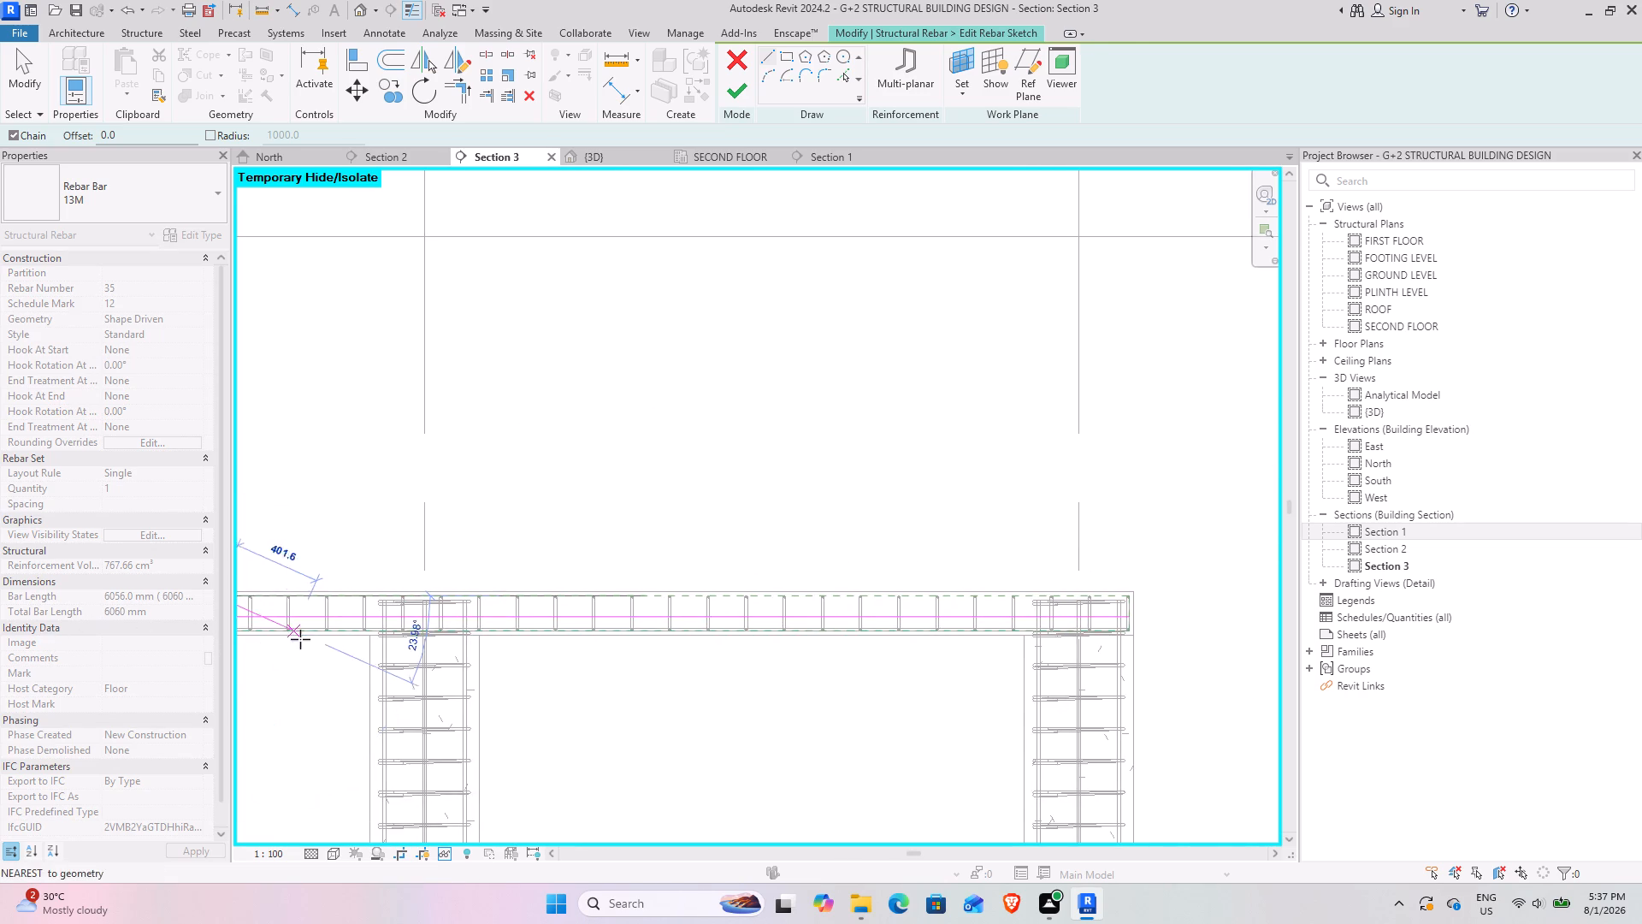
{"action": "middle_click_drag", "start_coordinate": [299, 639], "coordinate": [485, 635]}
{"action": "scroll", "coordinate": [434, 597], "scroll_direction": "up", "scroll_amount": 8}
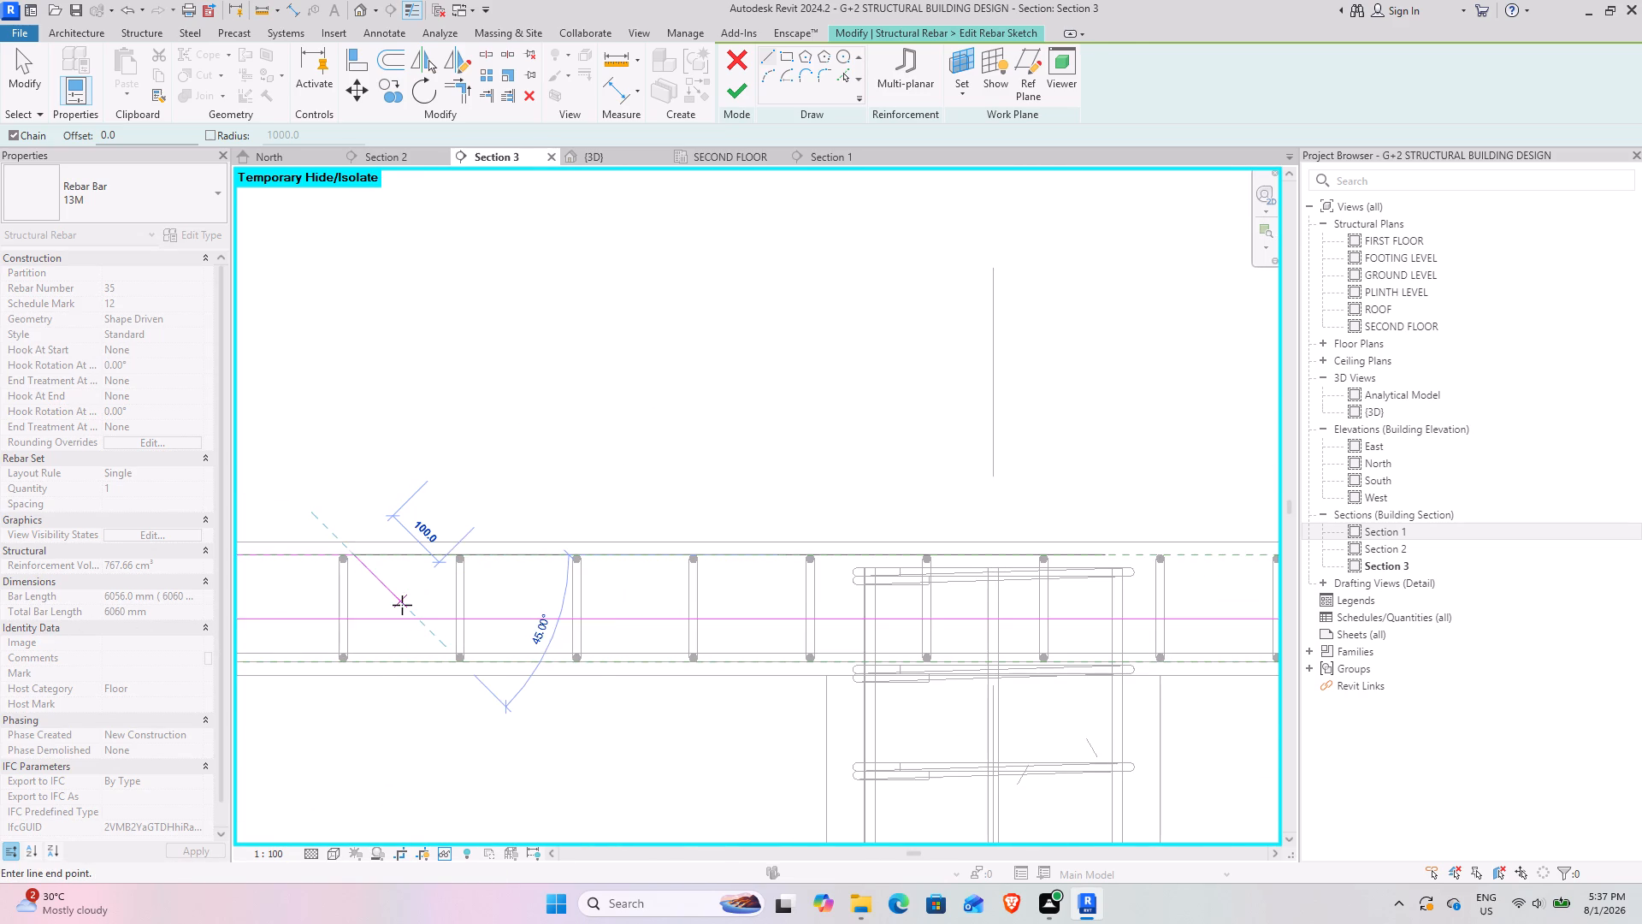
{"action": "left_click", "coordinate": [402, 605]}
{"action": "key", "text": "Escape"}
Draw a second 1800 mm horizontal sketch line along the top cover, inward from the slab's right end.
{"action": "scroll", "coordinate": [733, 626], "scroll_direction": "down", "scroll_amount": 5}
{"action": "middle_click_drag", "start_coordinate": [879, 625], "coordinate": [216, 651]}
{"action": "middle_click_drag", "start_coordinate": [1082, 652], "coordinate": [581, 647]}
{"action": "scroll", "coordinate": [730, 627], "scroll_direction": "up", "scroll_amount": 4}
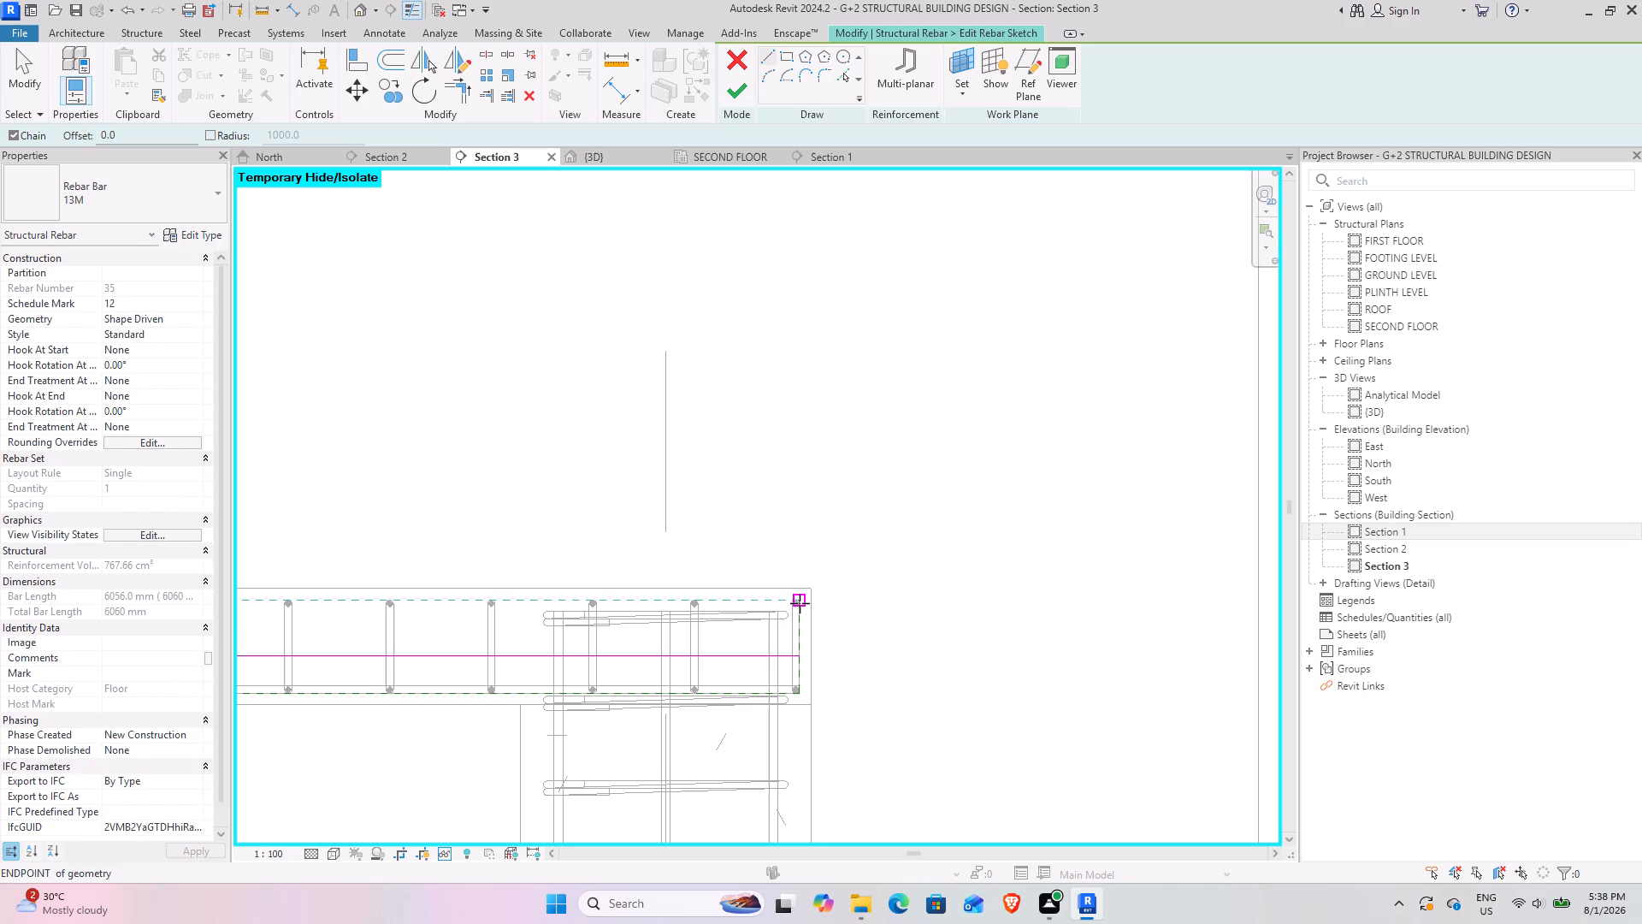
{"action": "left_click", "coordinate": [800, 603]}
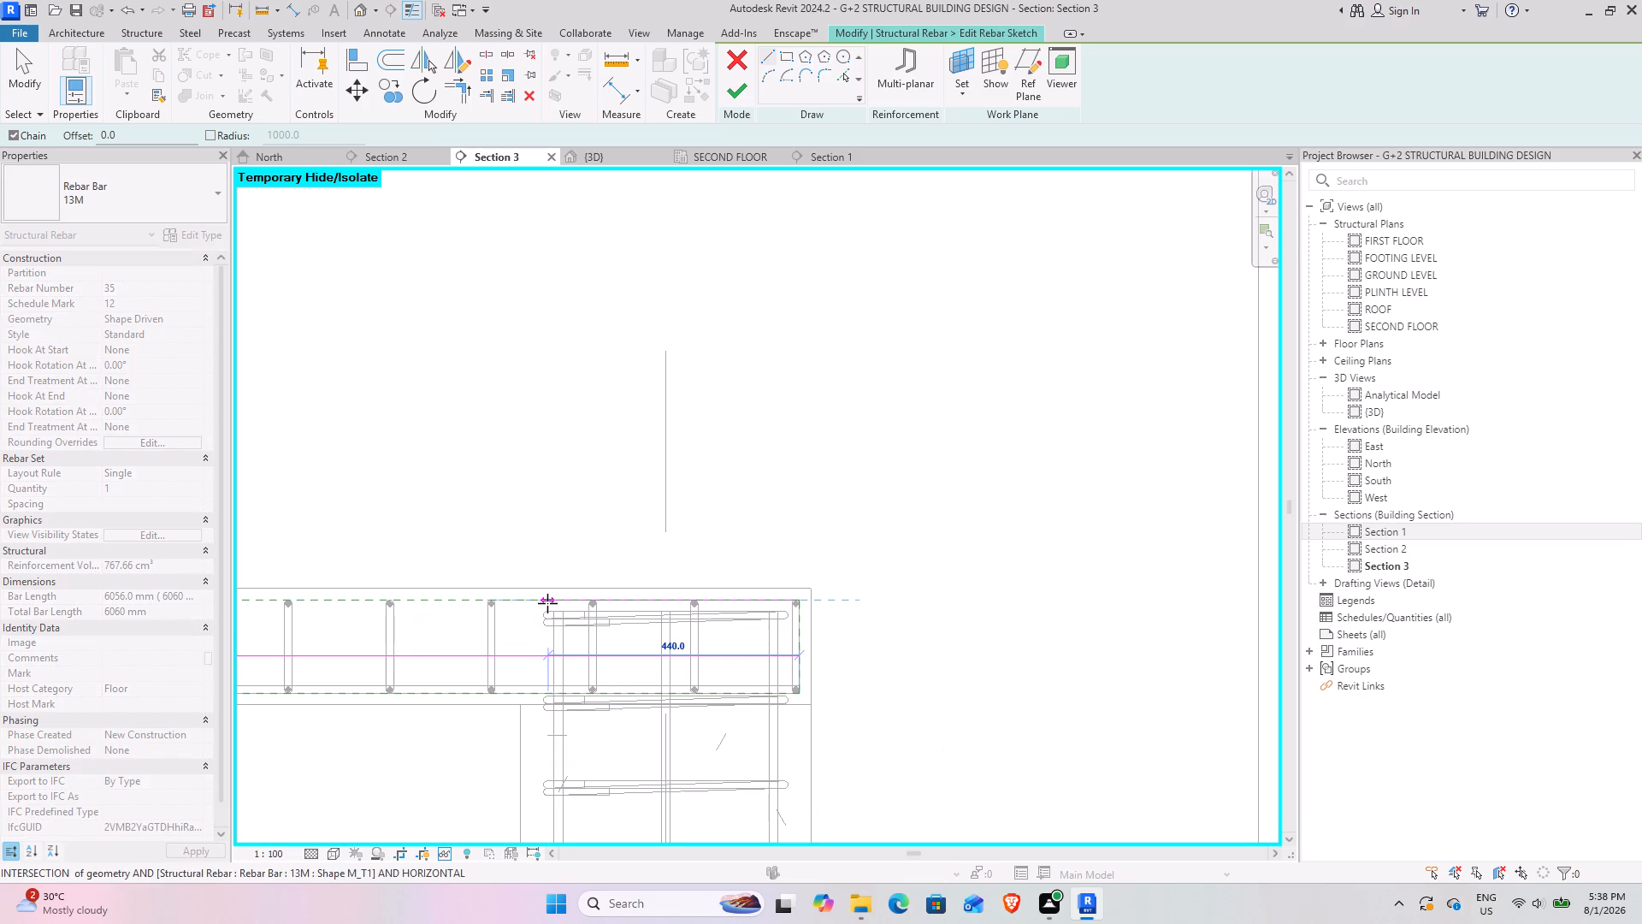
{"action": "type", "text": "1800"}
{"action": "key", "text": "Return"}
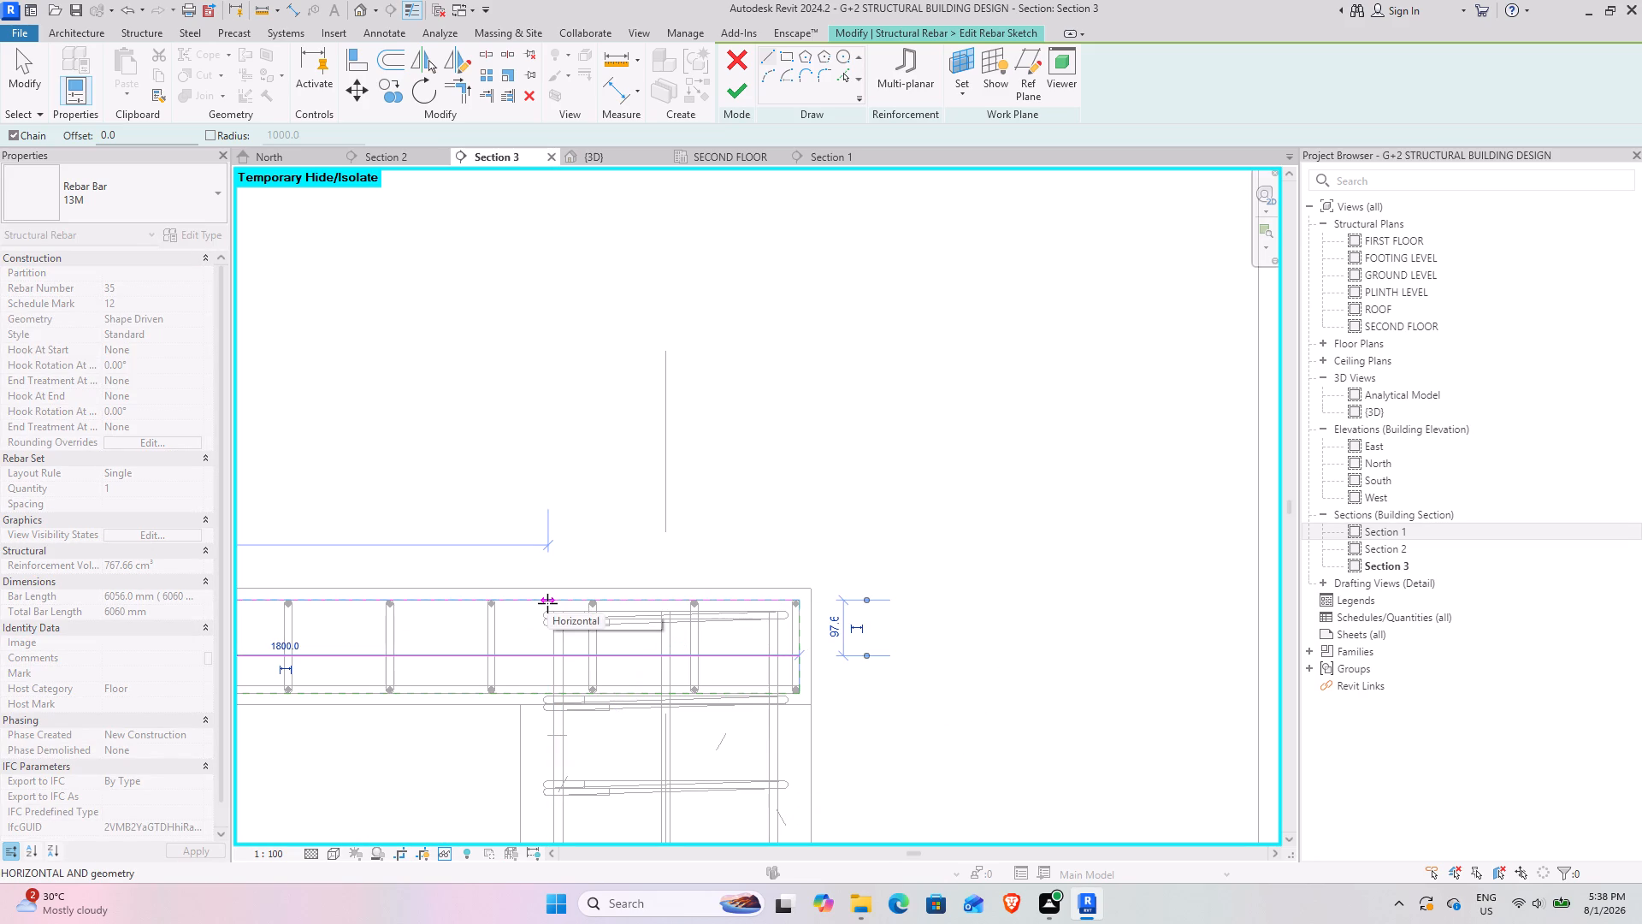
Sketch a downward diagonal about 120 mm long from the second top line and join it horizontally to the first diagonal's lower end.
{"action": "scroll", "coordinate": [524, 608], "scroll_direction": "down", "scroll_amount": 8}
{"action": "middle_click_drag", "start_coordinate": [505, 644], "coordinate": [987, 579]}
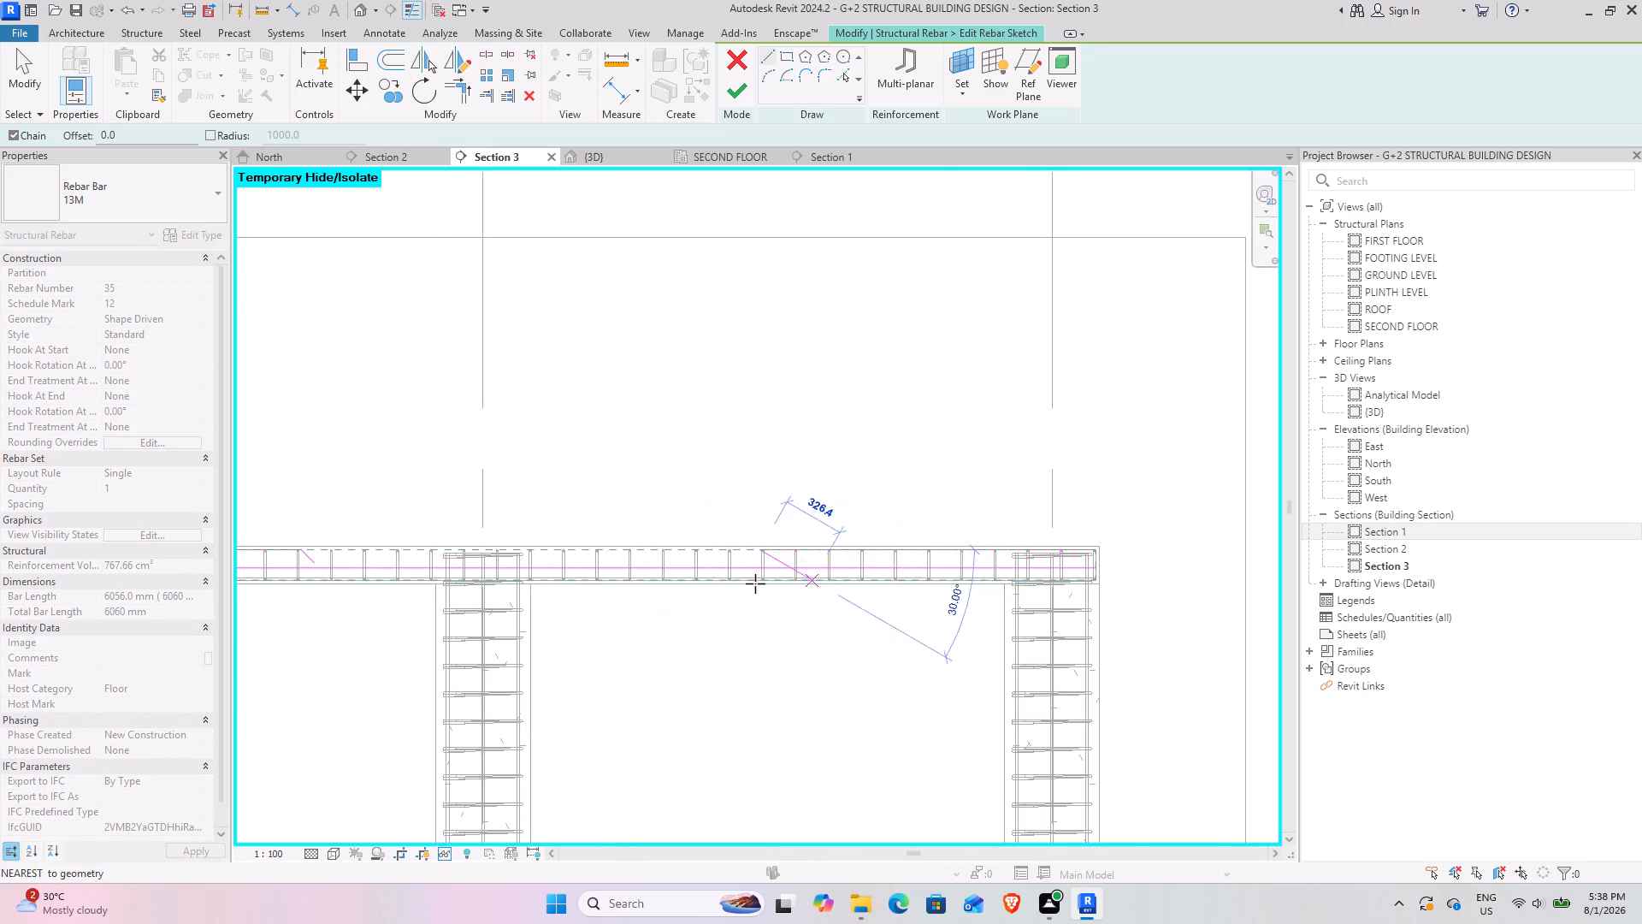
{"action": "scroll", "coordinate": [755, 583], "scroll_direction": "up", "scroll_amount": 9}
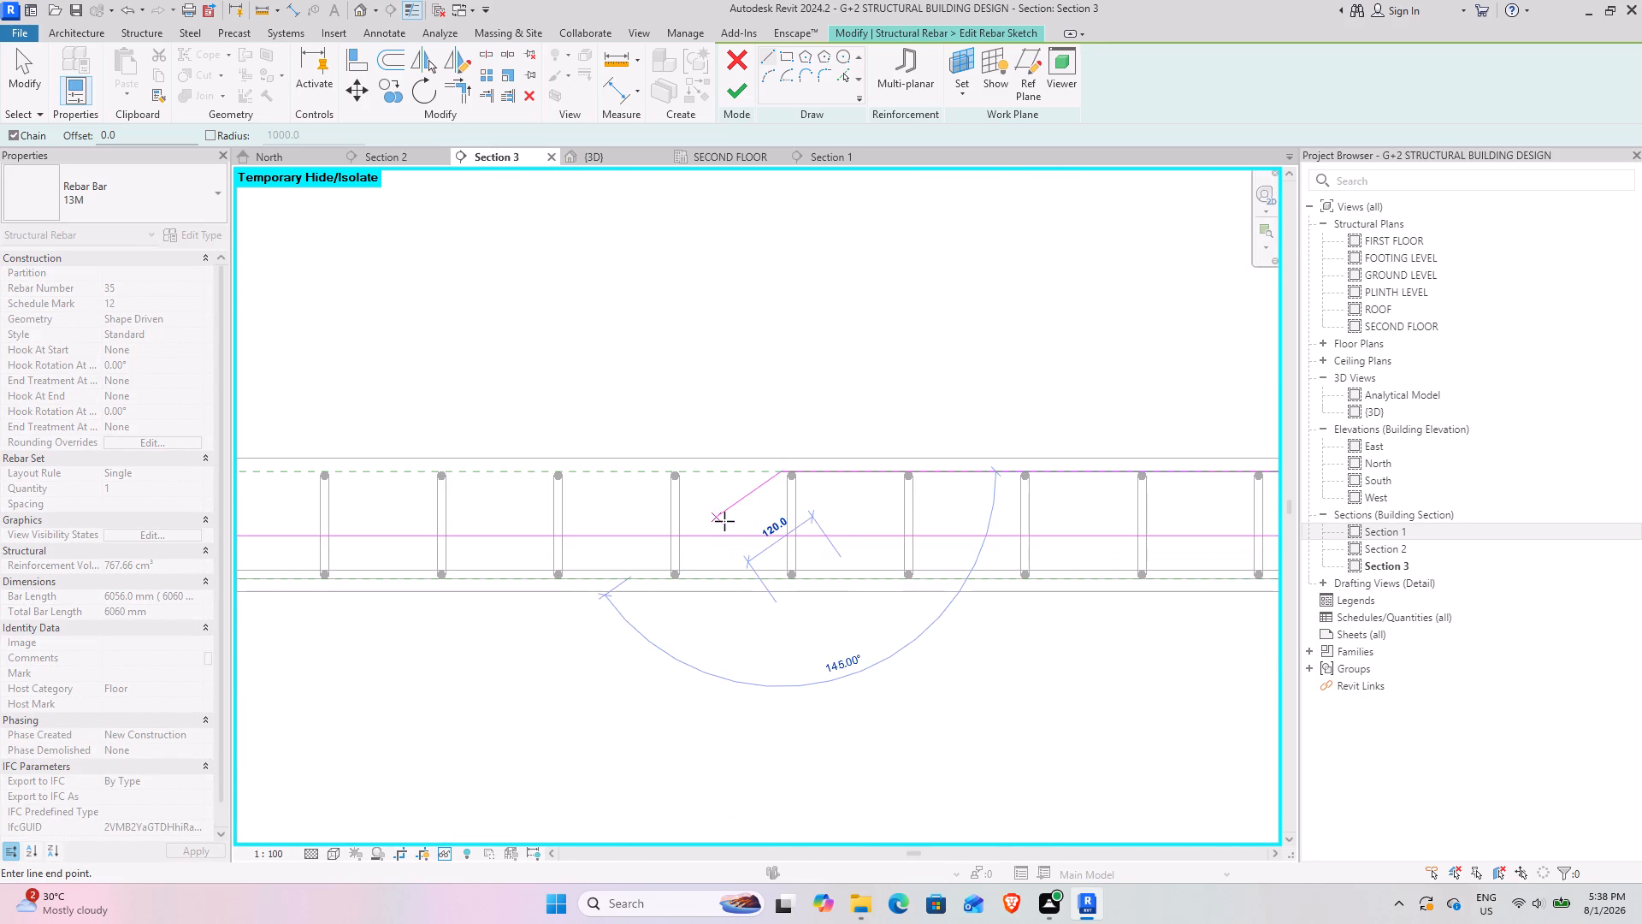
{"action": "left_click", "coordinate": [725, 523]}
{"action": "scroll", "coordinate": [570, 508], "scroll_direction": "down", "scroll_amount": 4}
{"action": "middle_click_drag", "start_coordinate": [428, 544], "coordinate": [1262, 439]}
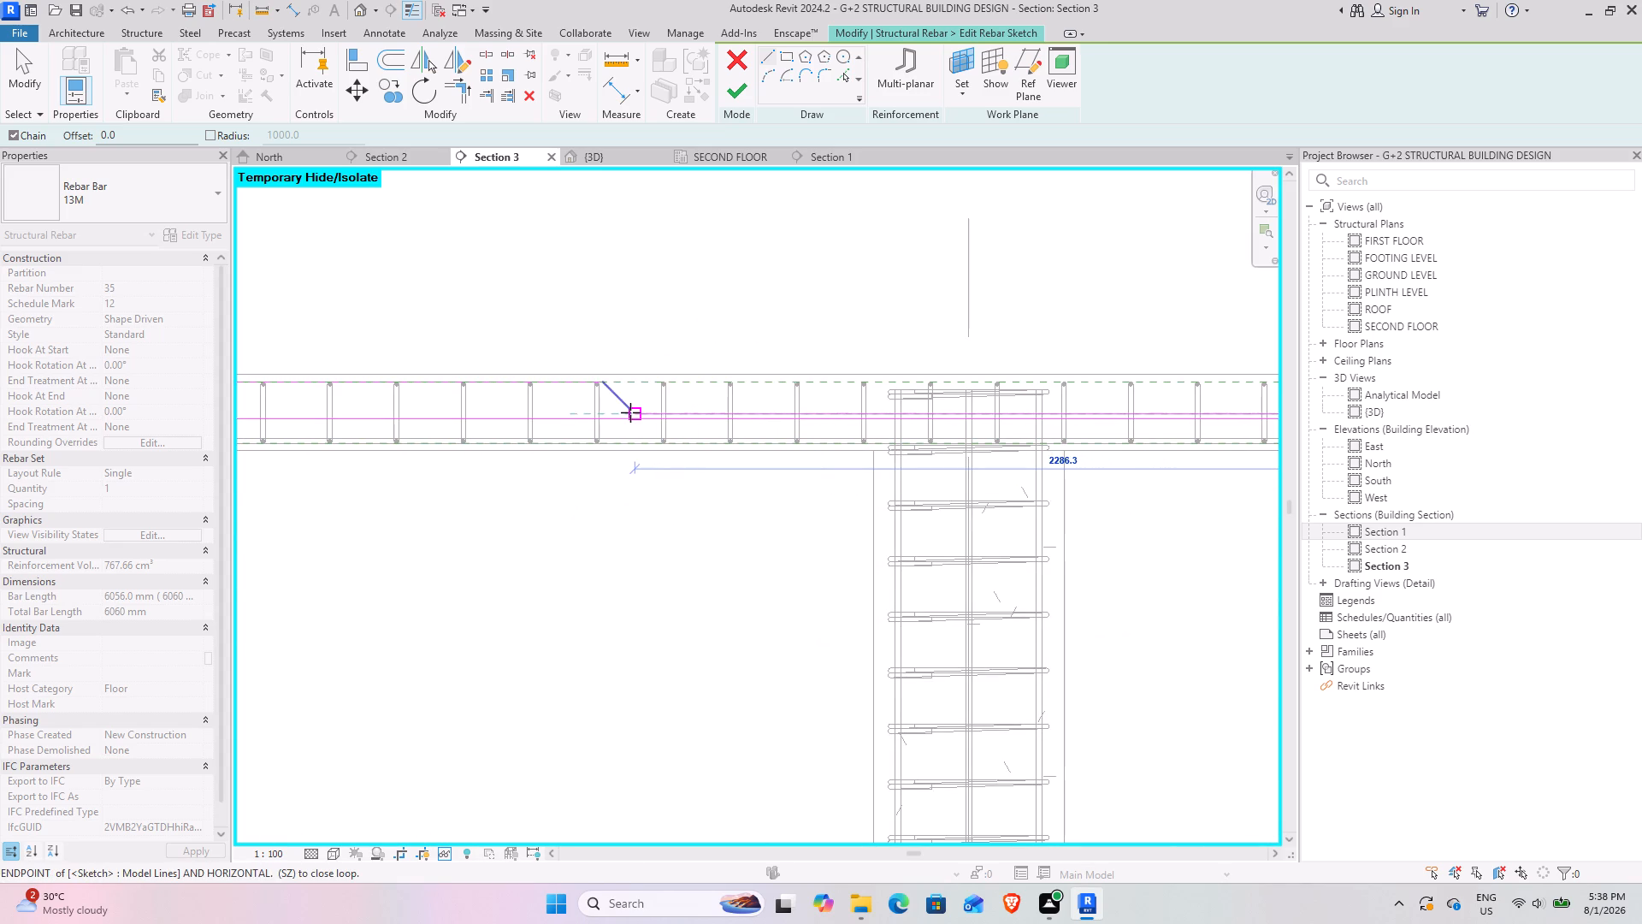
{"action": "left_click", "coordinate": [630, 412]}
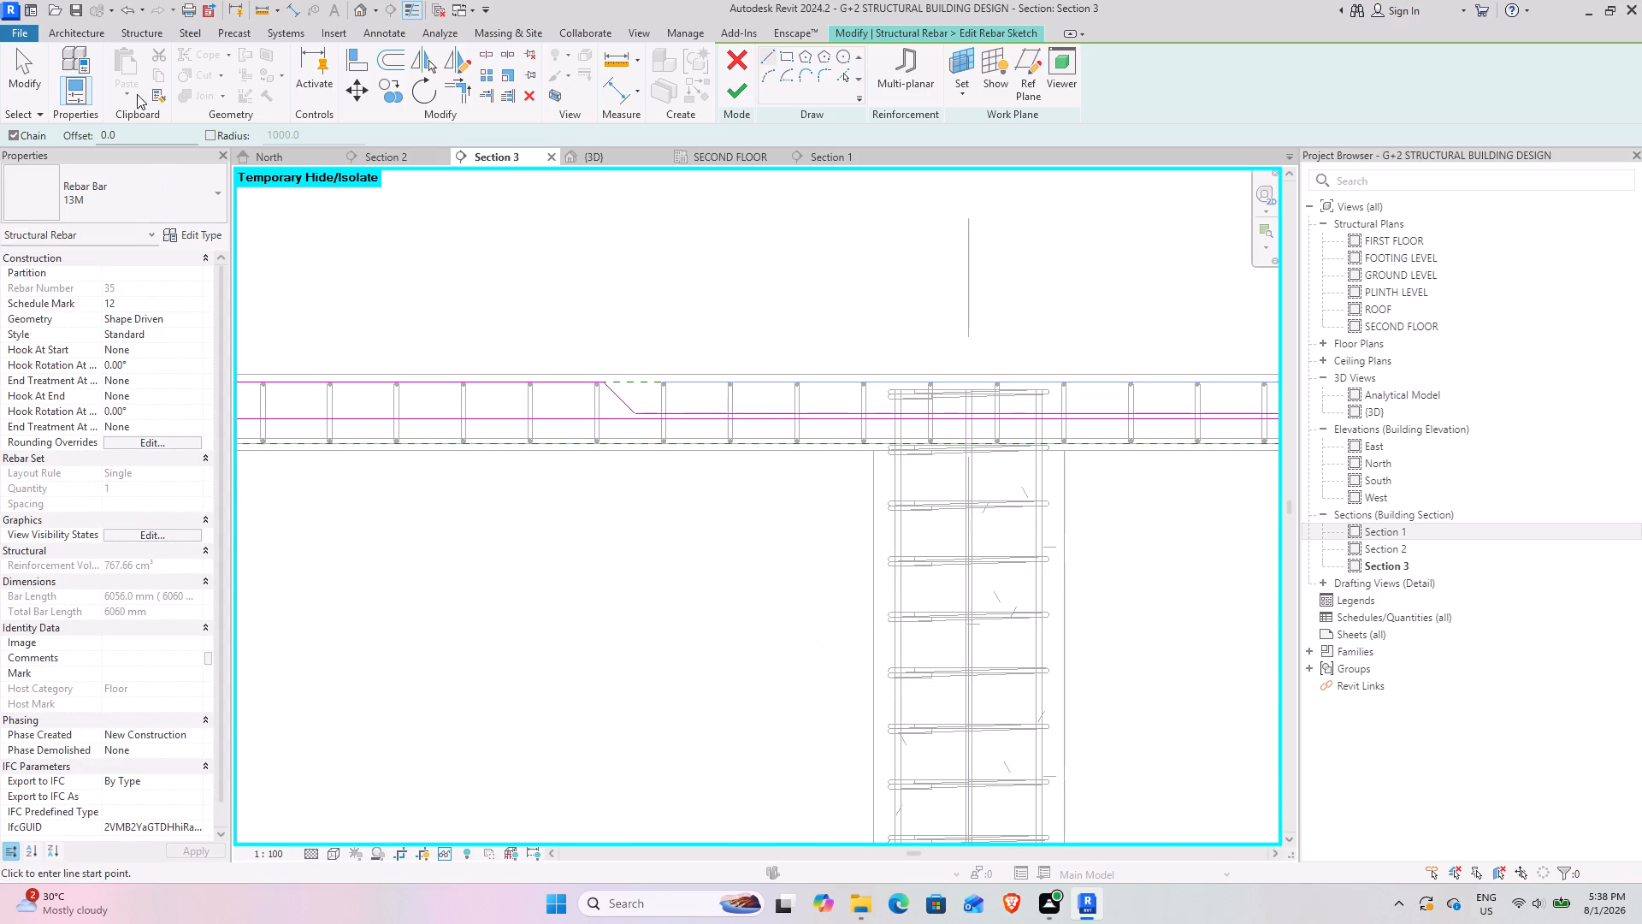
Delete the original 6056 mm straight line from the rebar sketch and finish the bent bar.
{"action": "left_click", "coordinate": [33, 80]}
{"action": "left_click", "coordinate": [608, 411]}
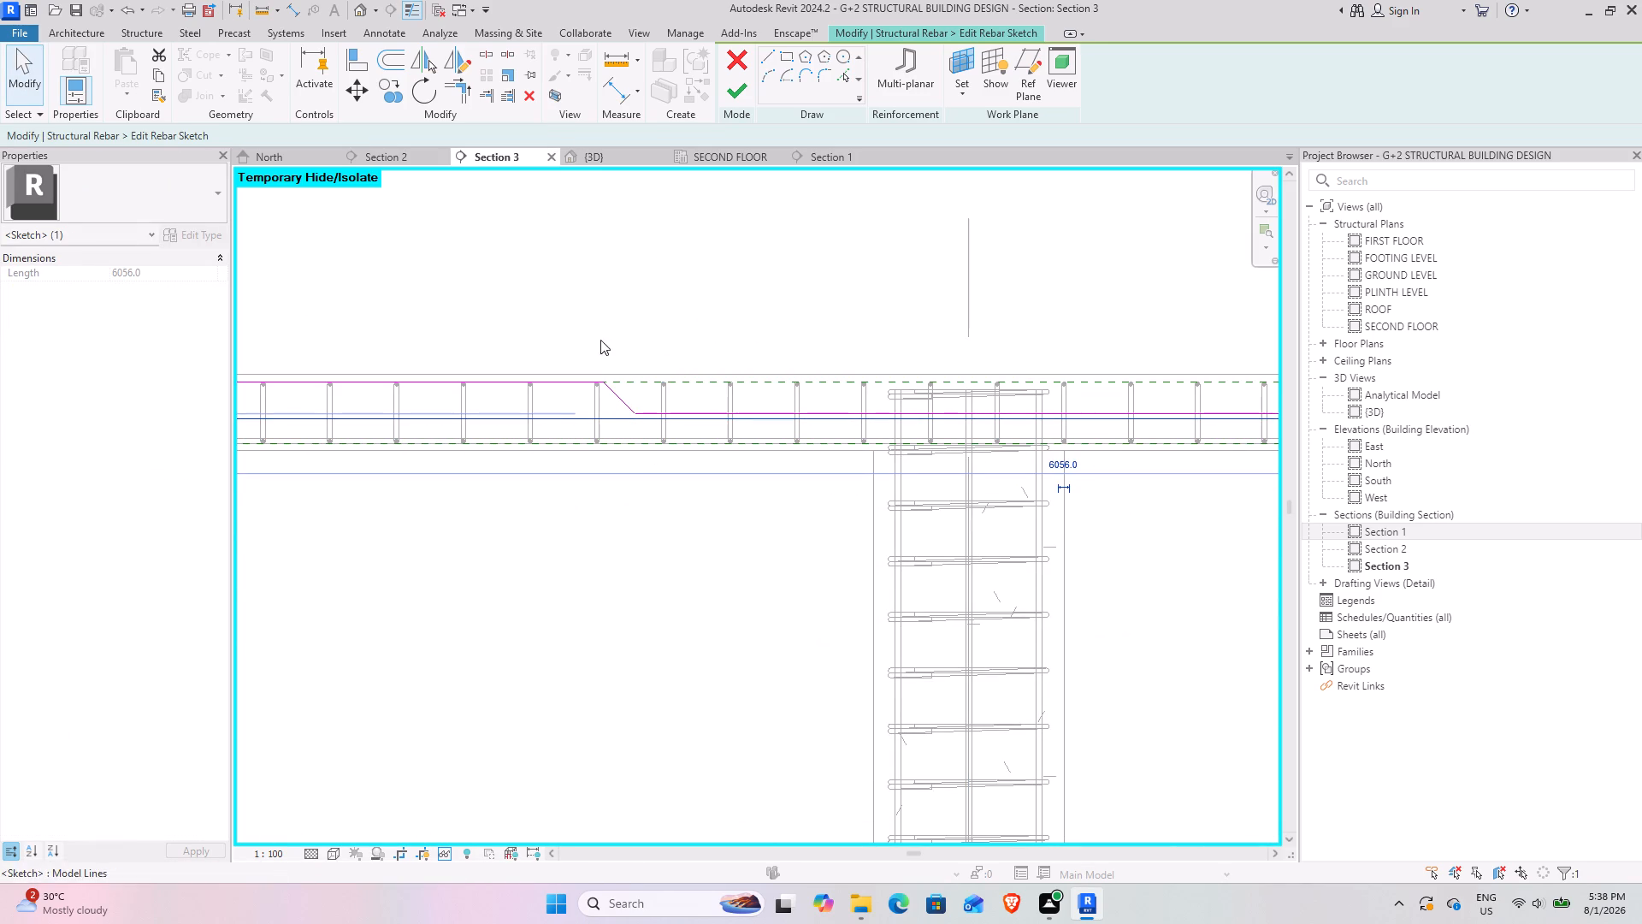
{"action": "left_click", "coordinate": [534, 98]}
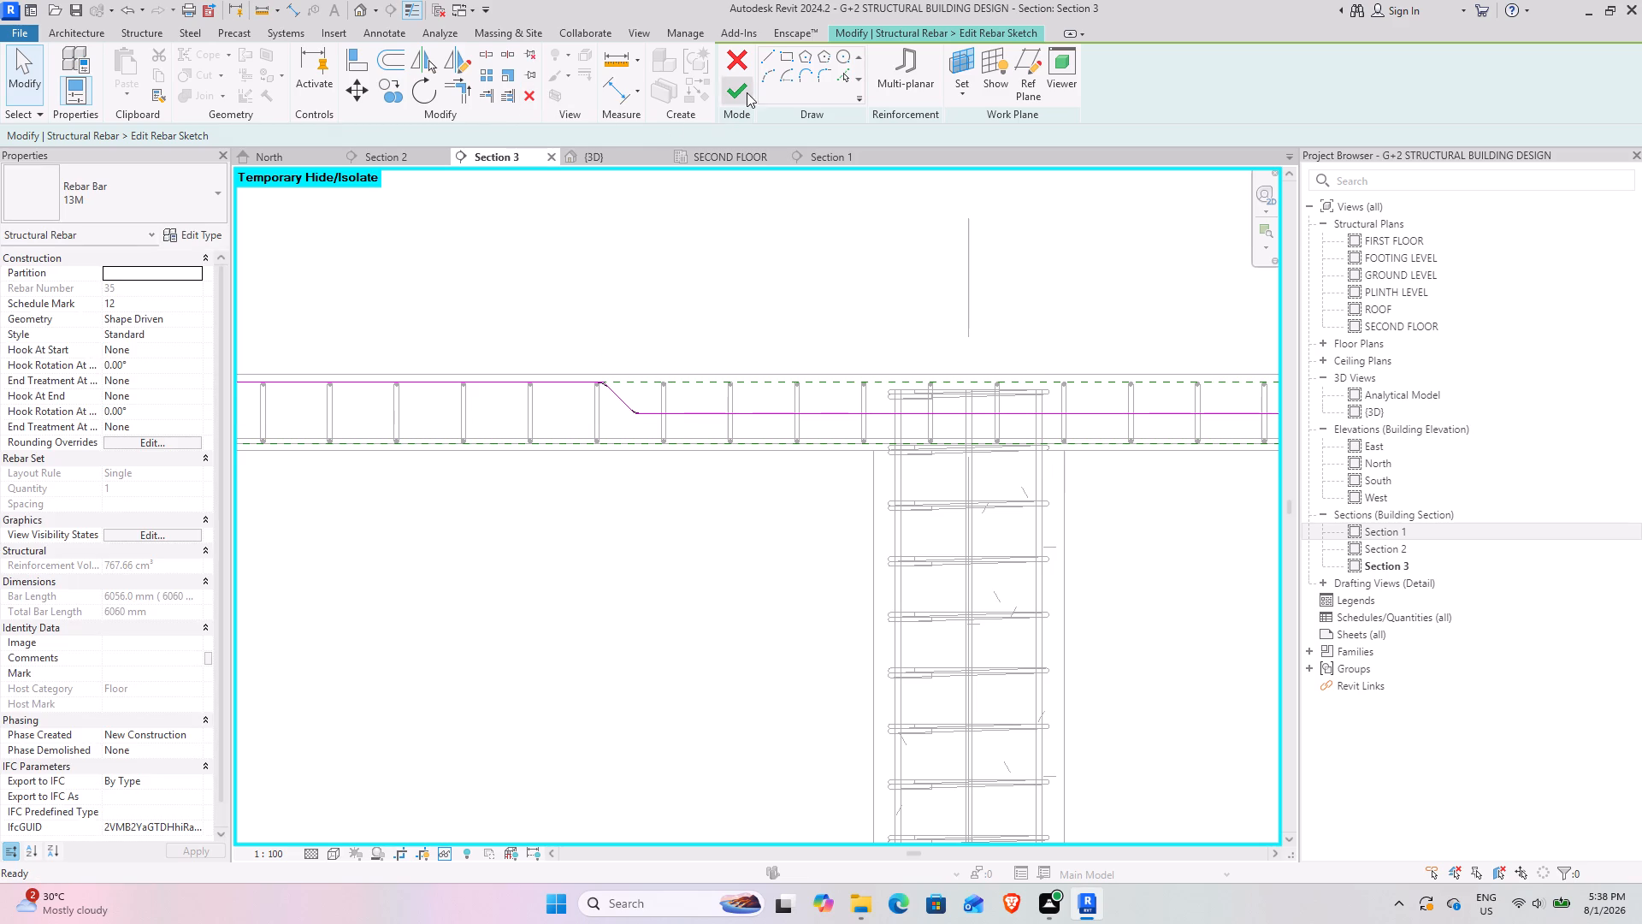
{"action": "left_click", "coordinate": [747, 92]}
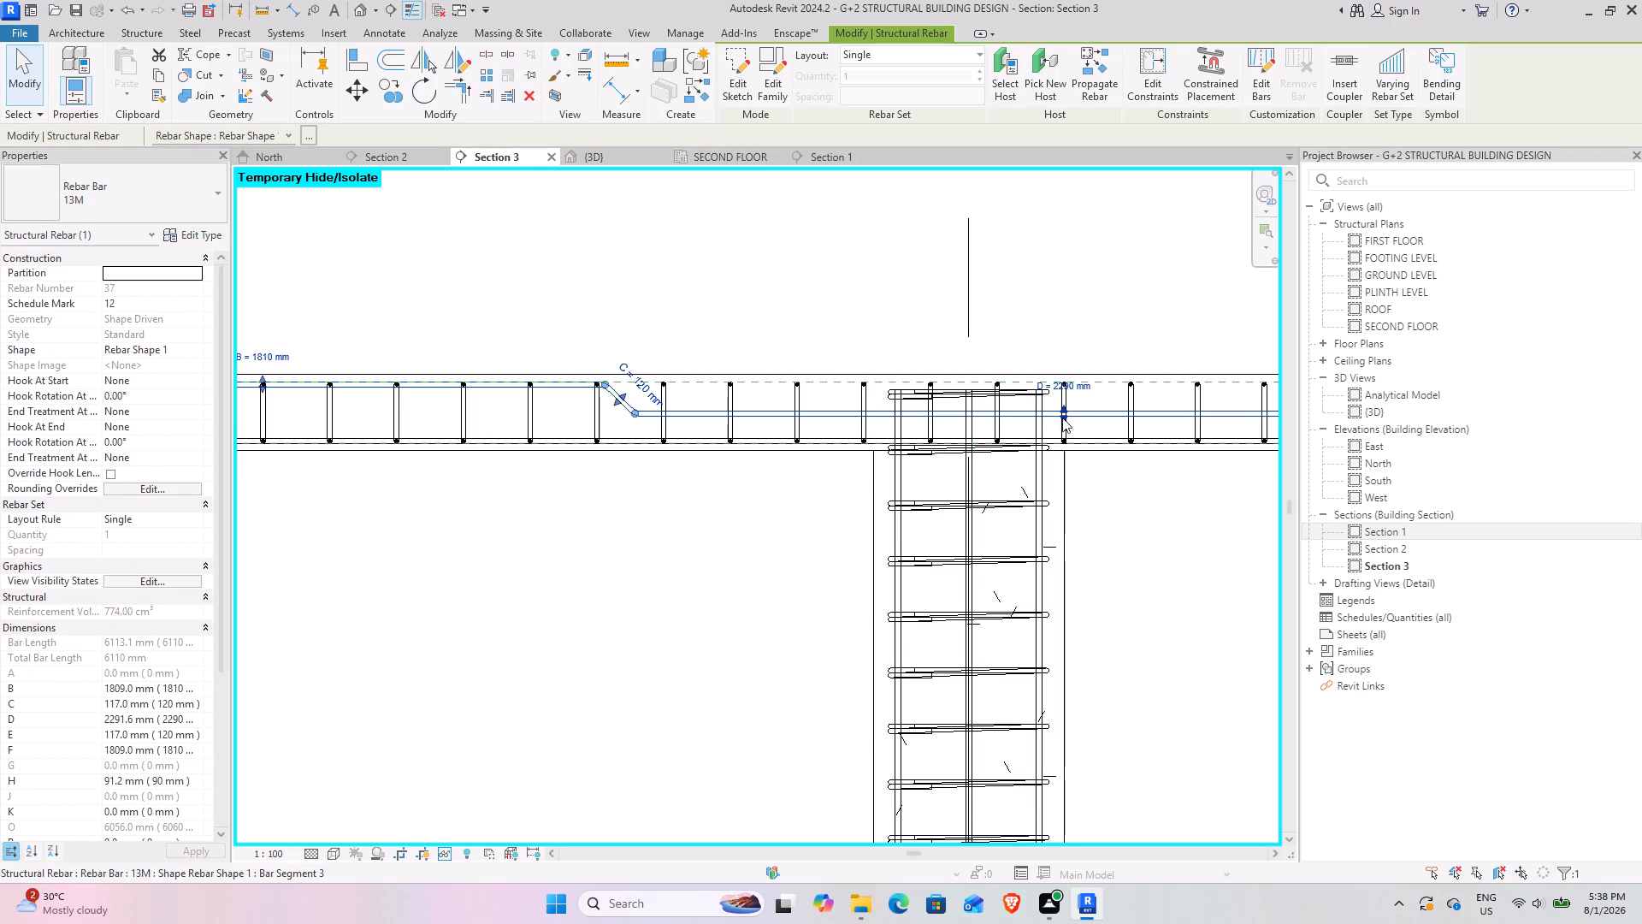
Lower the bent bar's middle segment to the slab's bottom cover, giving a middle length of about 2150 mm and diagonals of about 220 mm.
{"action": "left_click_drag", "start_coordinate": [1060, 417], "coordinate": [1072, 444]}
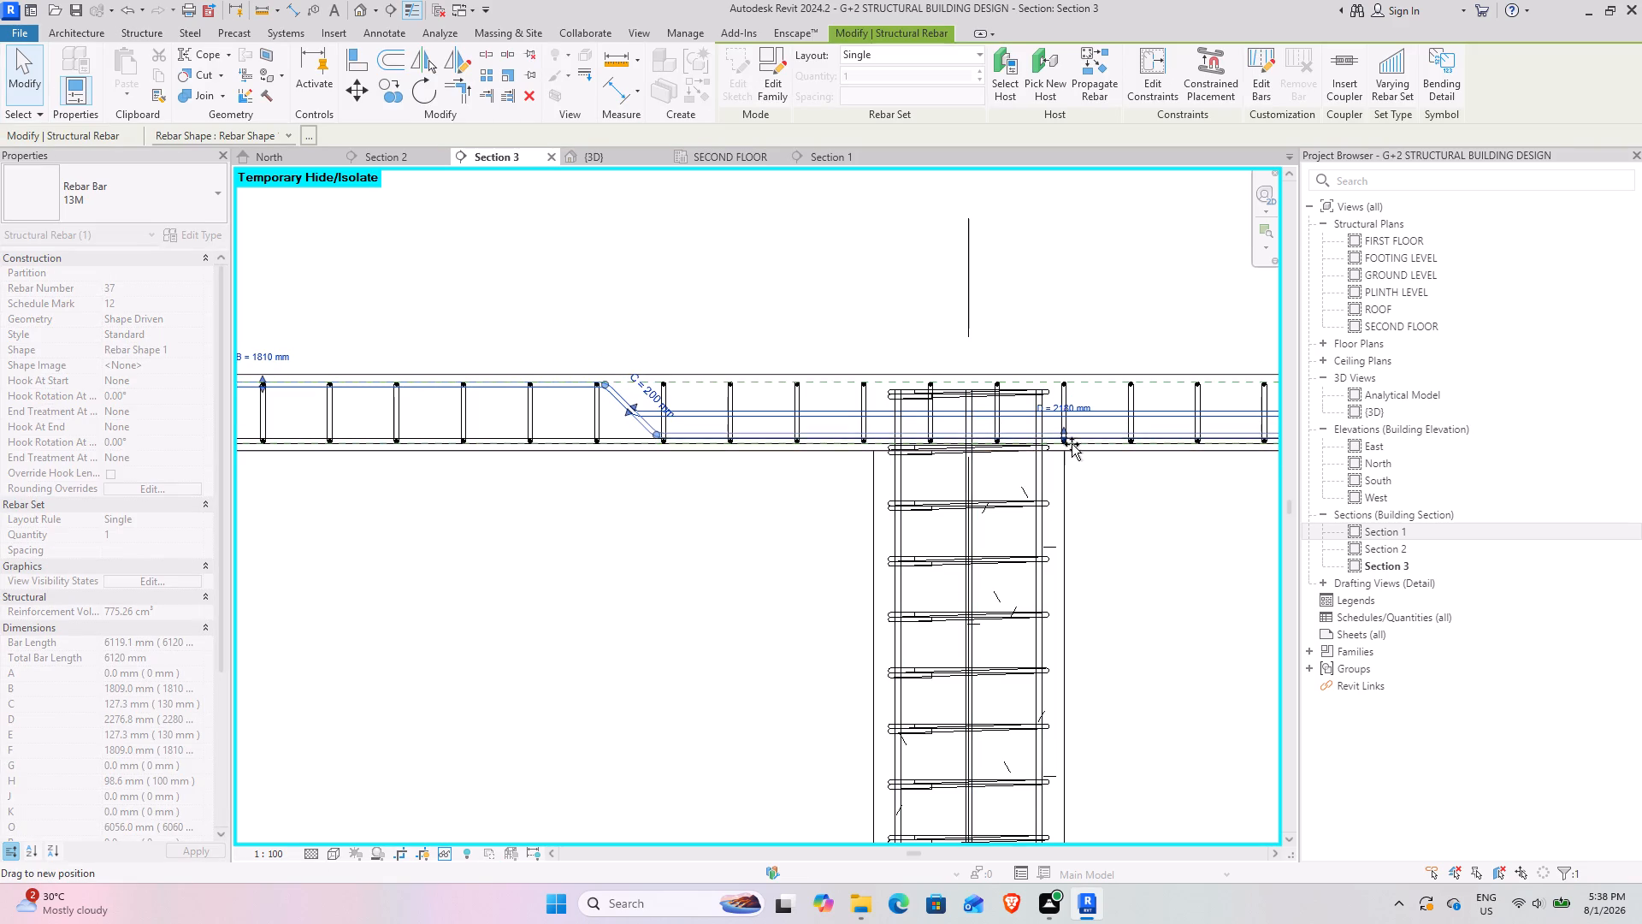
{"action": "left_click_drag", "start_coordinate": [1072, 444], "coordinate": [1072, 445]}
{"action": "scroll", "coordinate": [1072, 442], "scroll_direction": "up", "scroll_amount": 13}
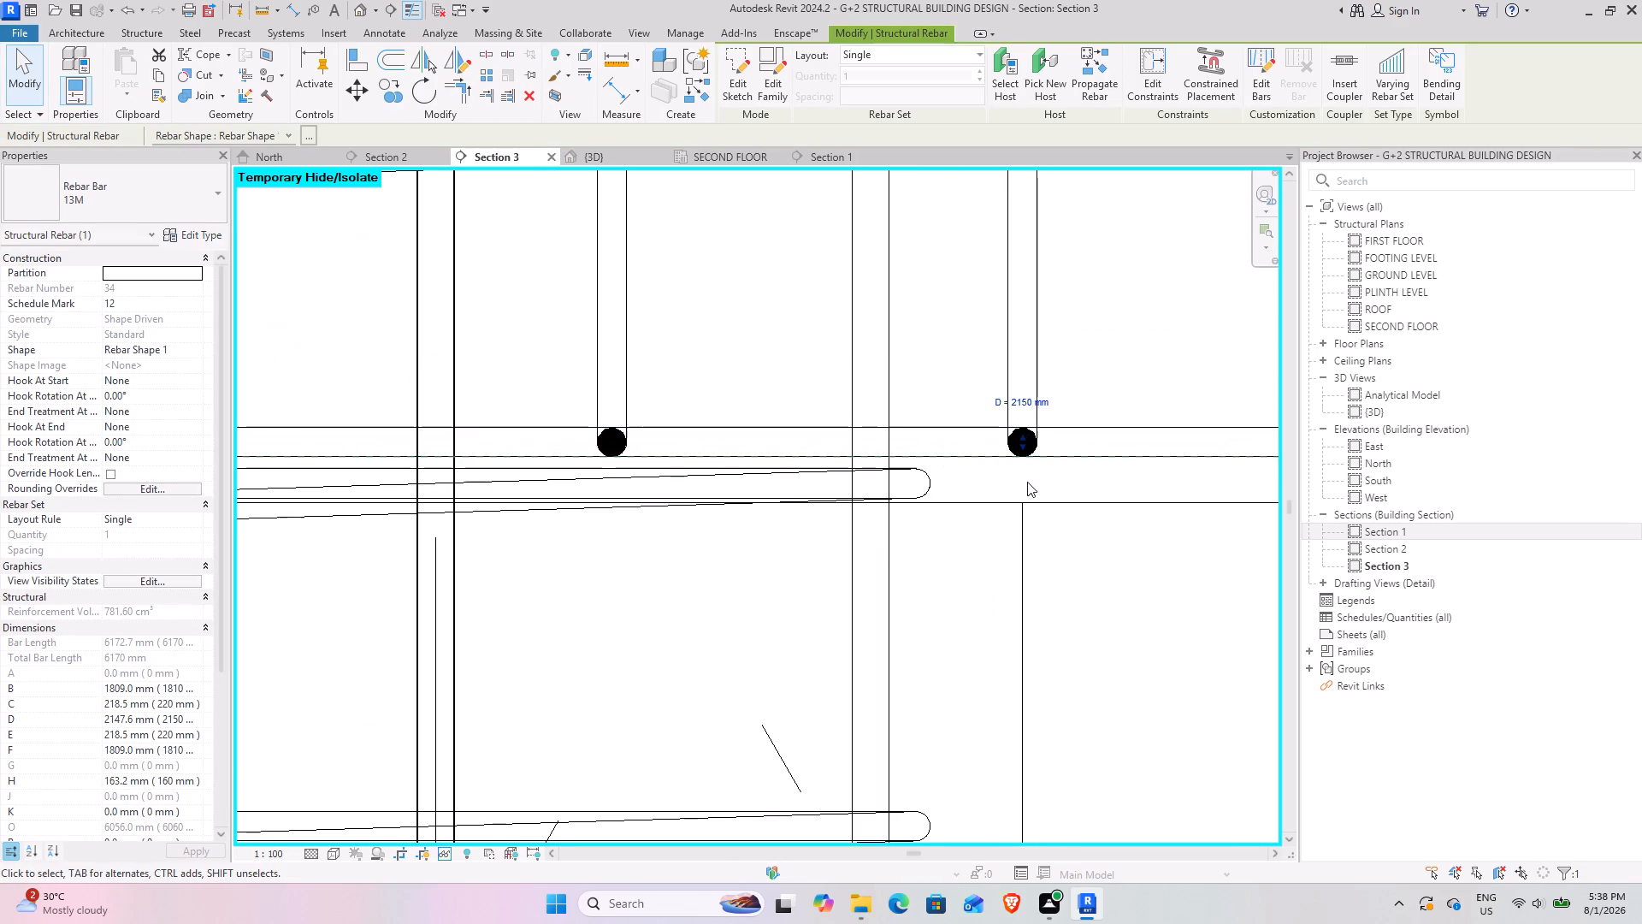
{"action": "scroll", "coordinate": [1042, 462], "scroll_direction": "up", "scroll_amount": 8}
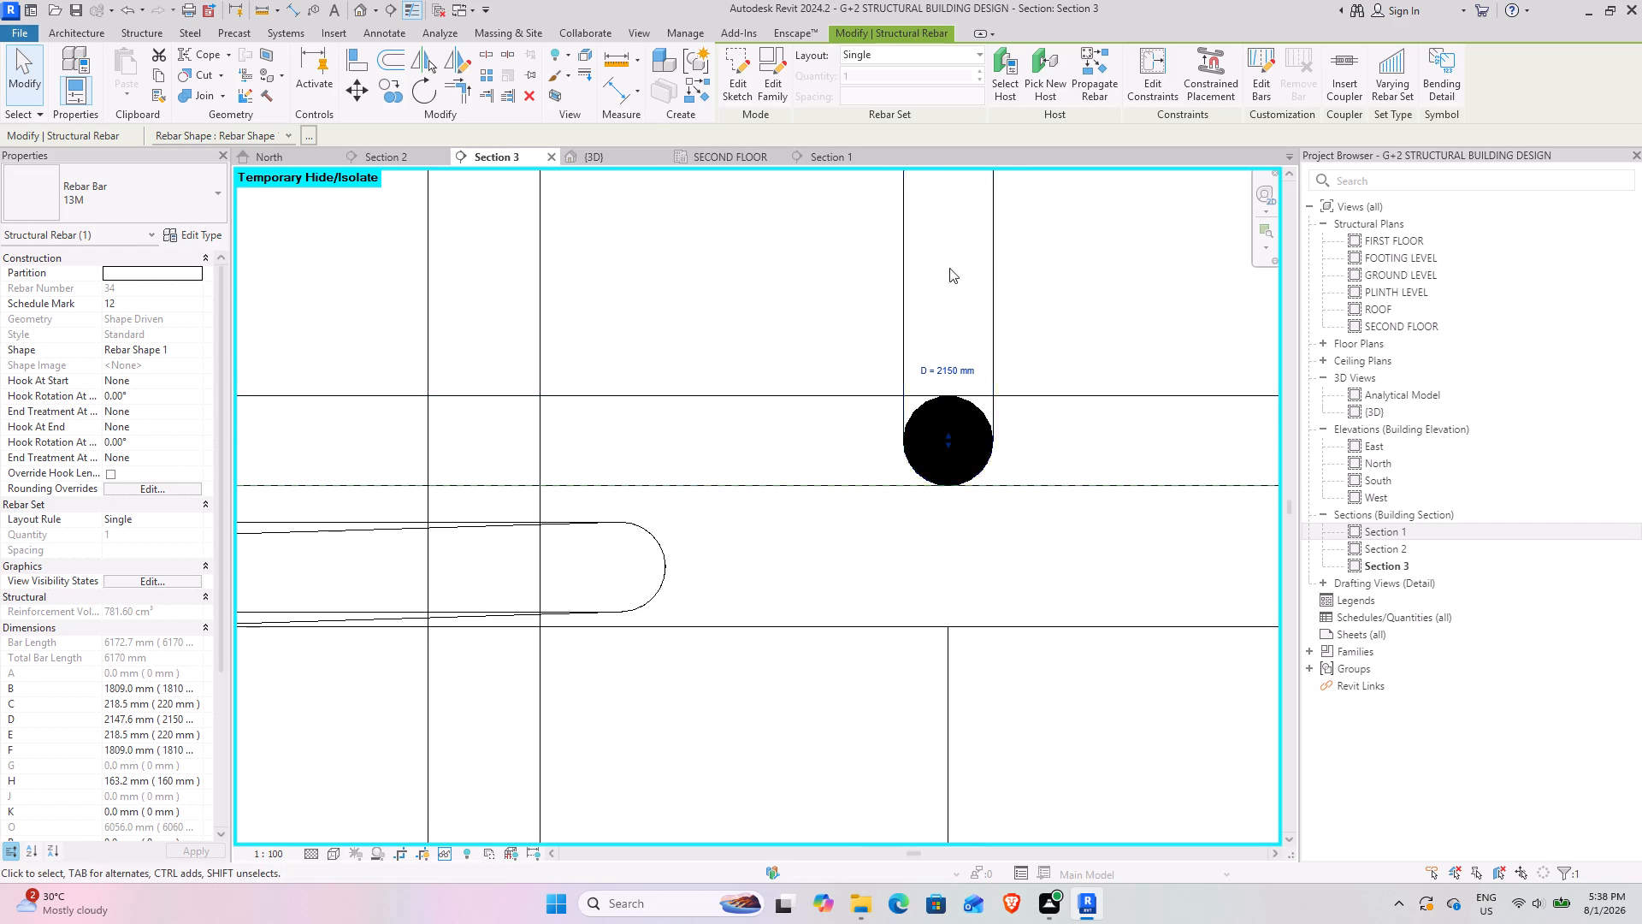
Set the bent bar's layout to Maximum Spacing at 180 mm.
{"action": "scroll", "coordinate": [938, 255], "scroll_direction": "down", "scroll_amount": 14}
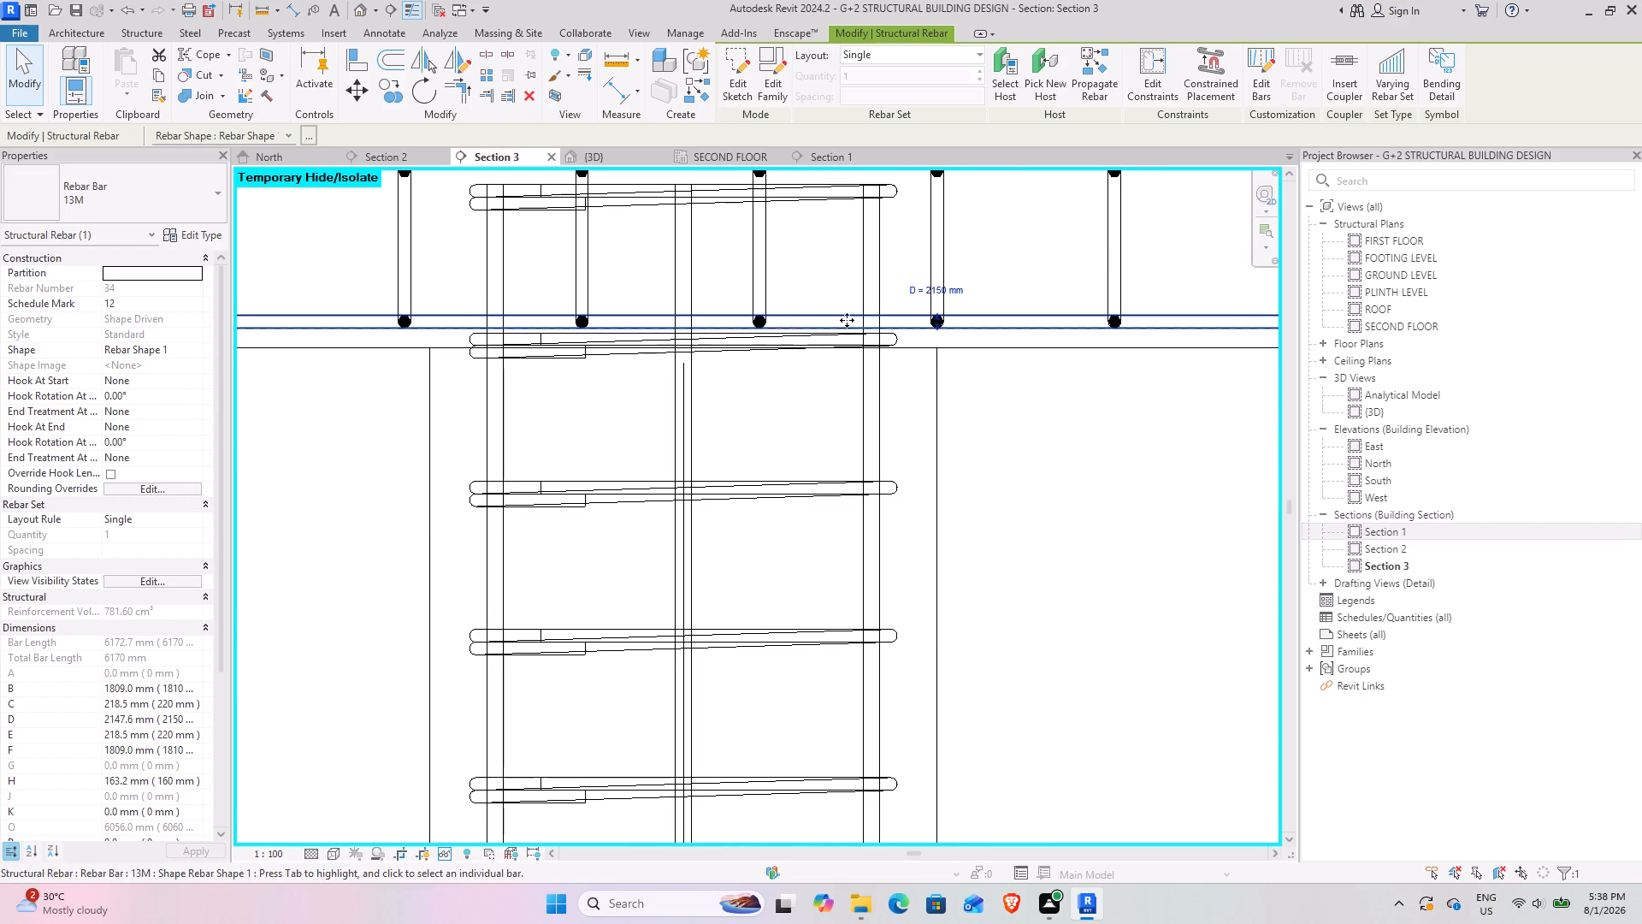
{"action": "middle_click_drag", "start_coordinate": [889, 309], "coordinate": [844, 554]}
{"action": "left_click", "coordinate": [902, 53]}
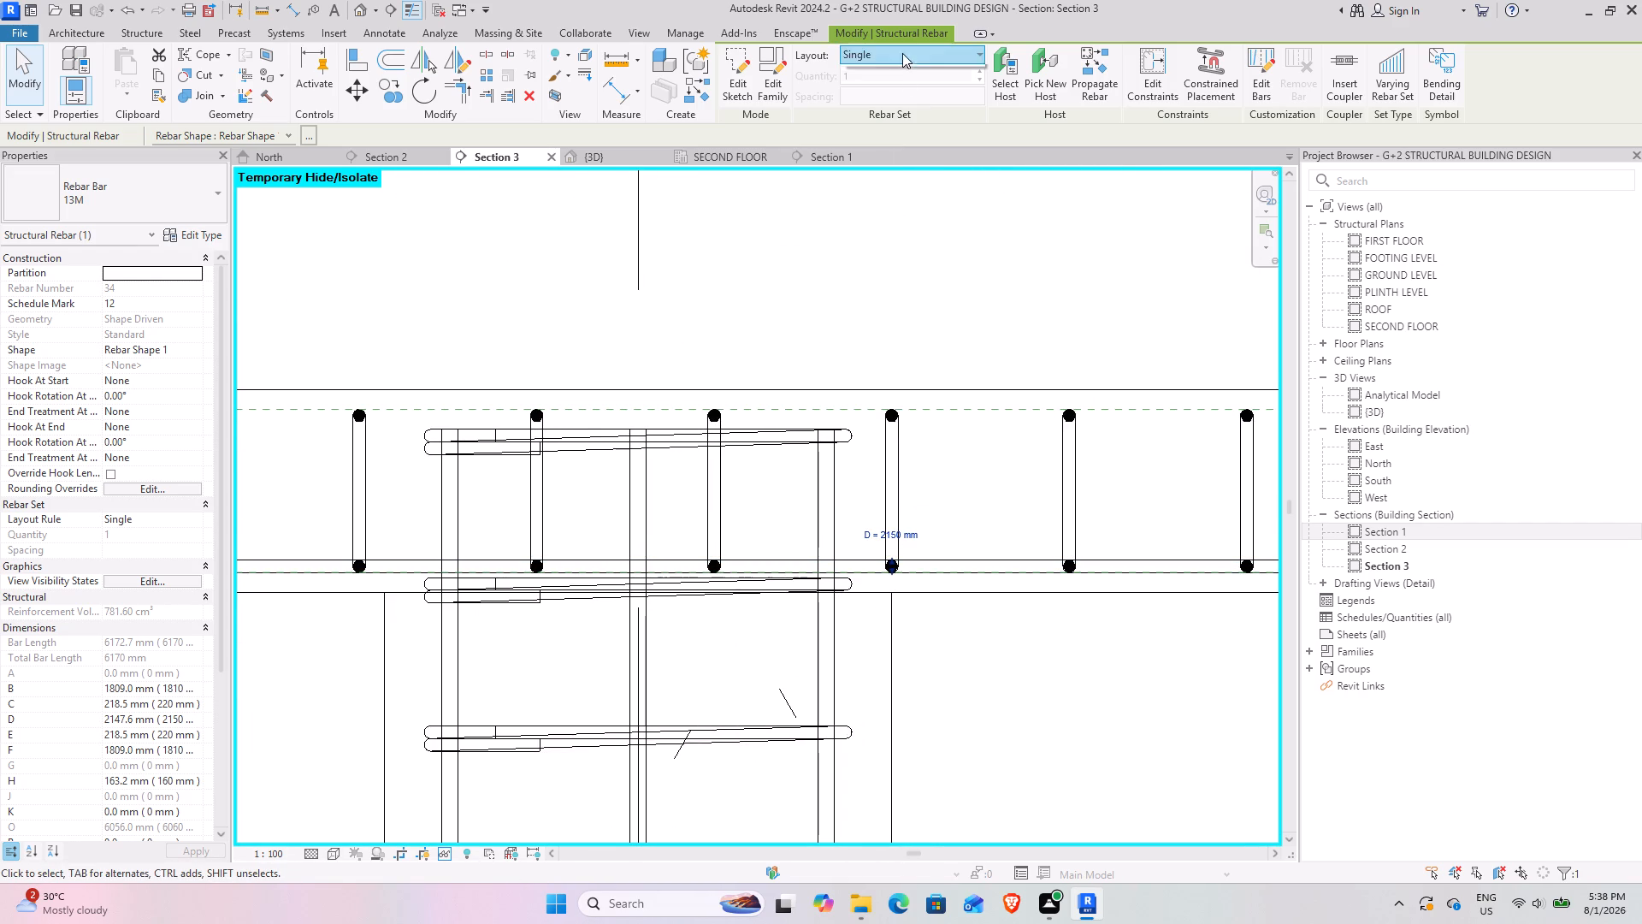
{"action": "left_click", "coordinate": [899, 117]}
{"action": "left_click", "coordinate": [937, 100]}
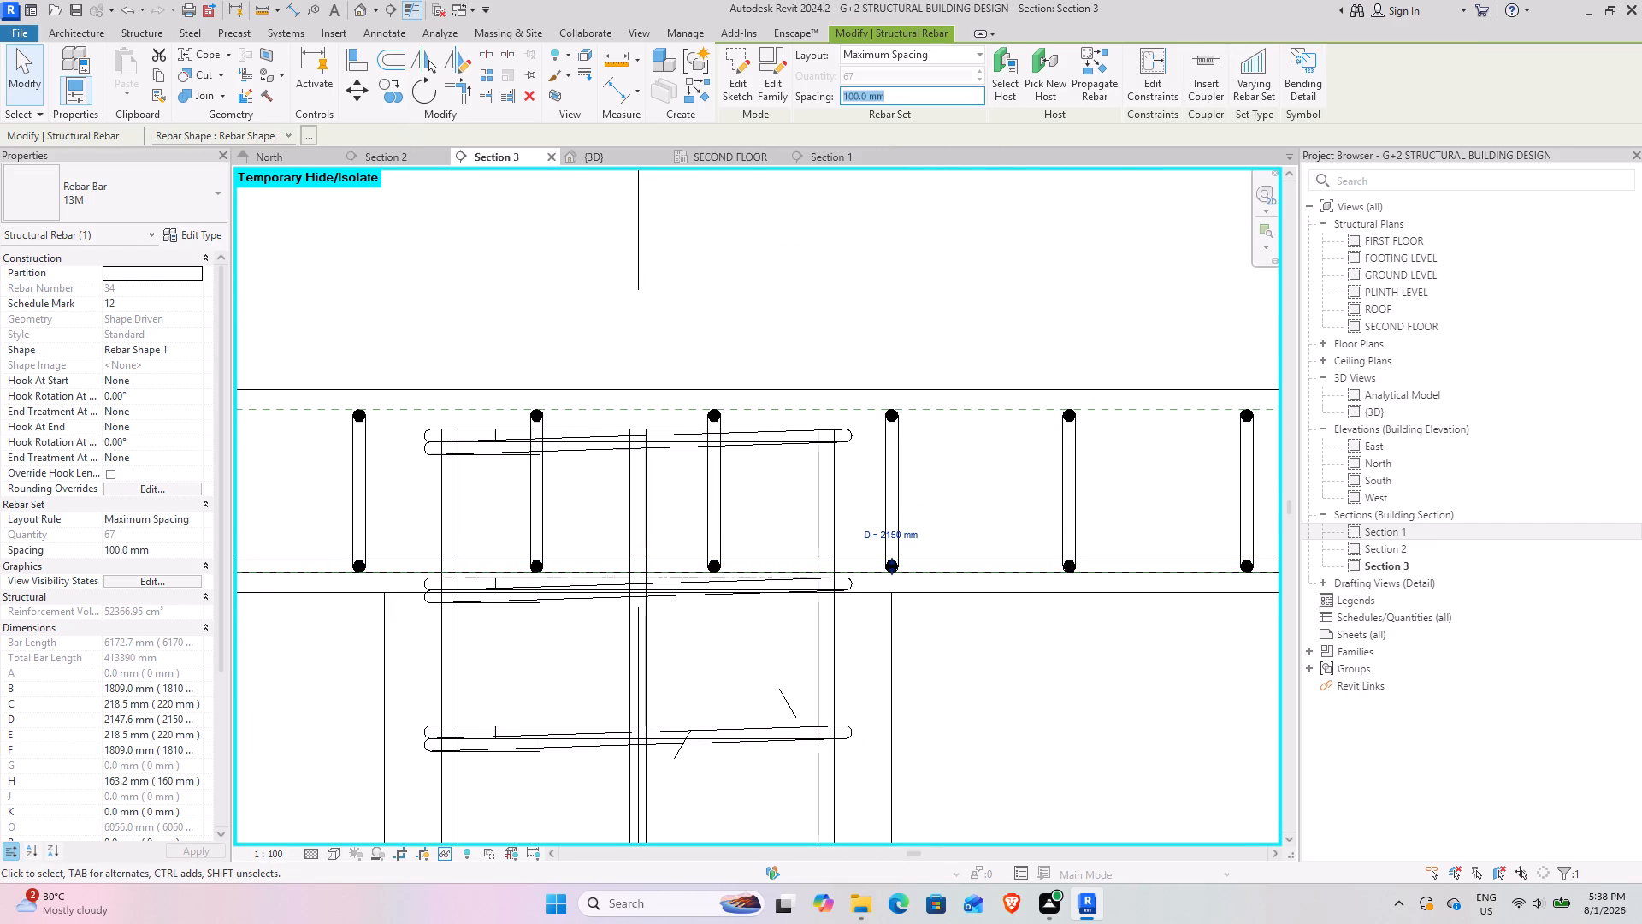
{"action": "key", "text": "1"}
{"action": "type", "text": "80"}
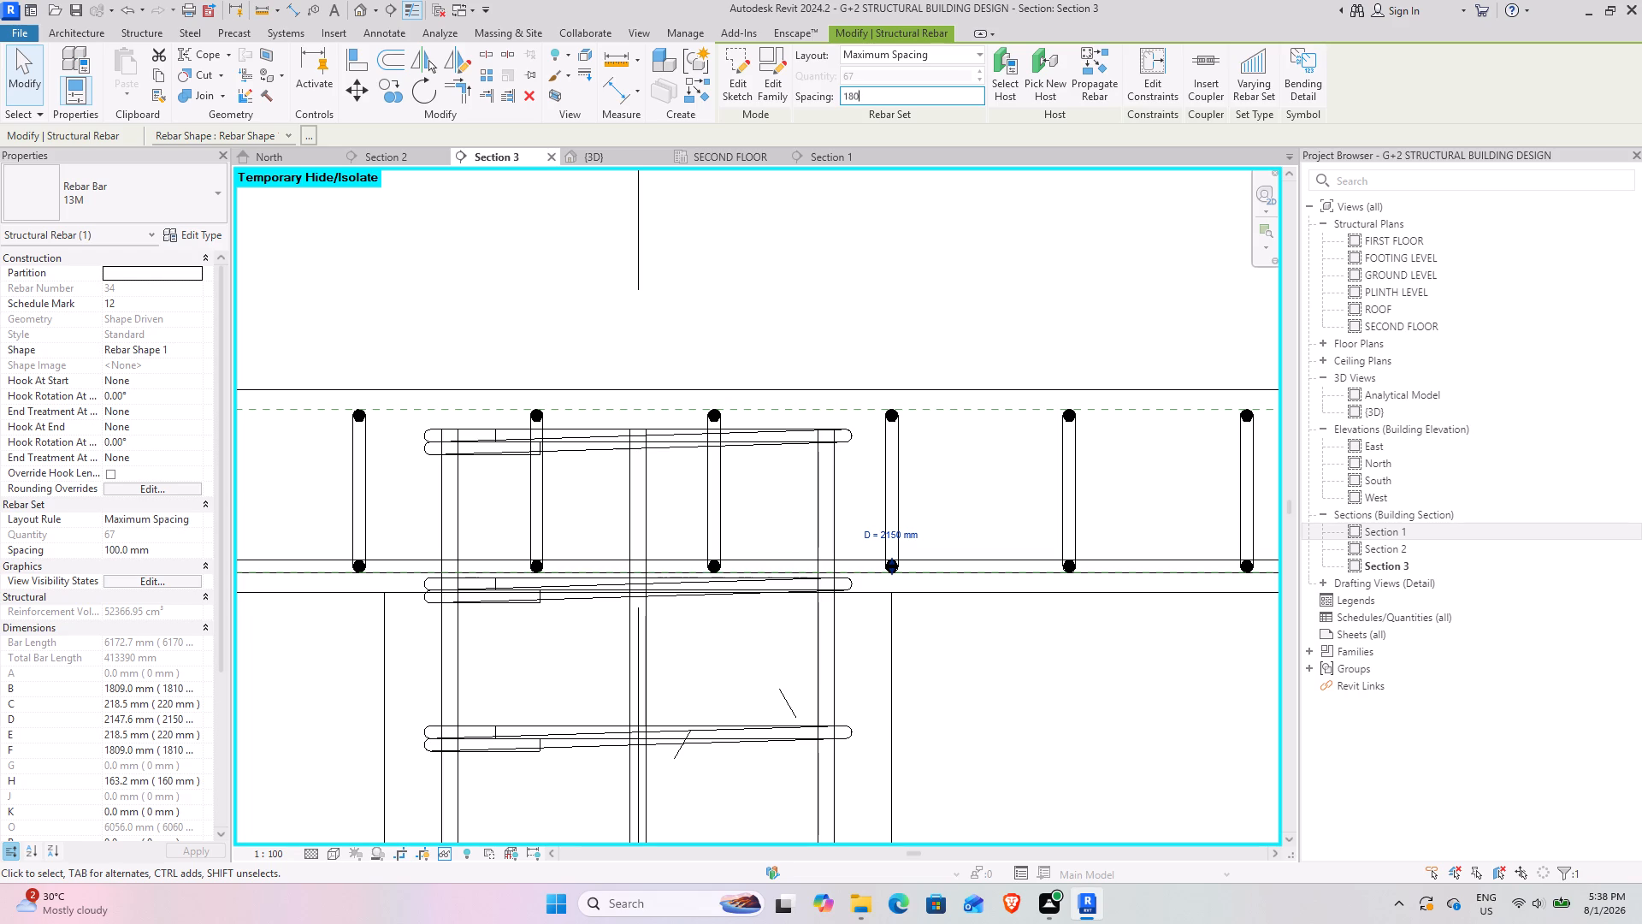
{"action": "key", "text": "Return"}
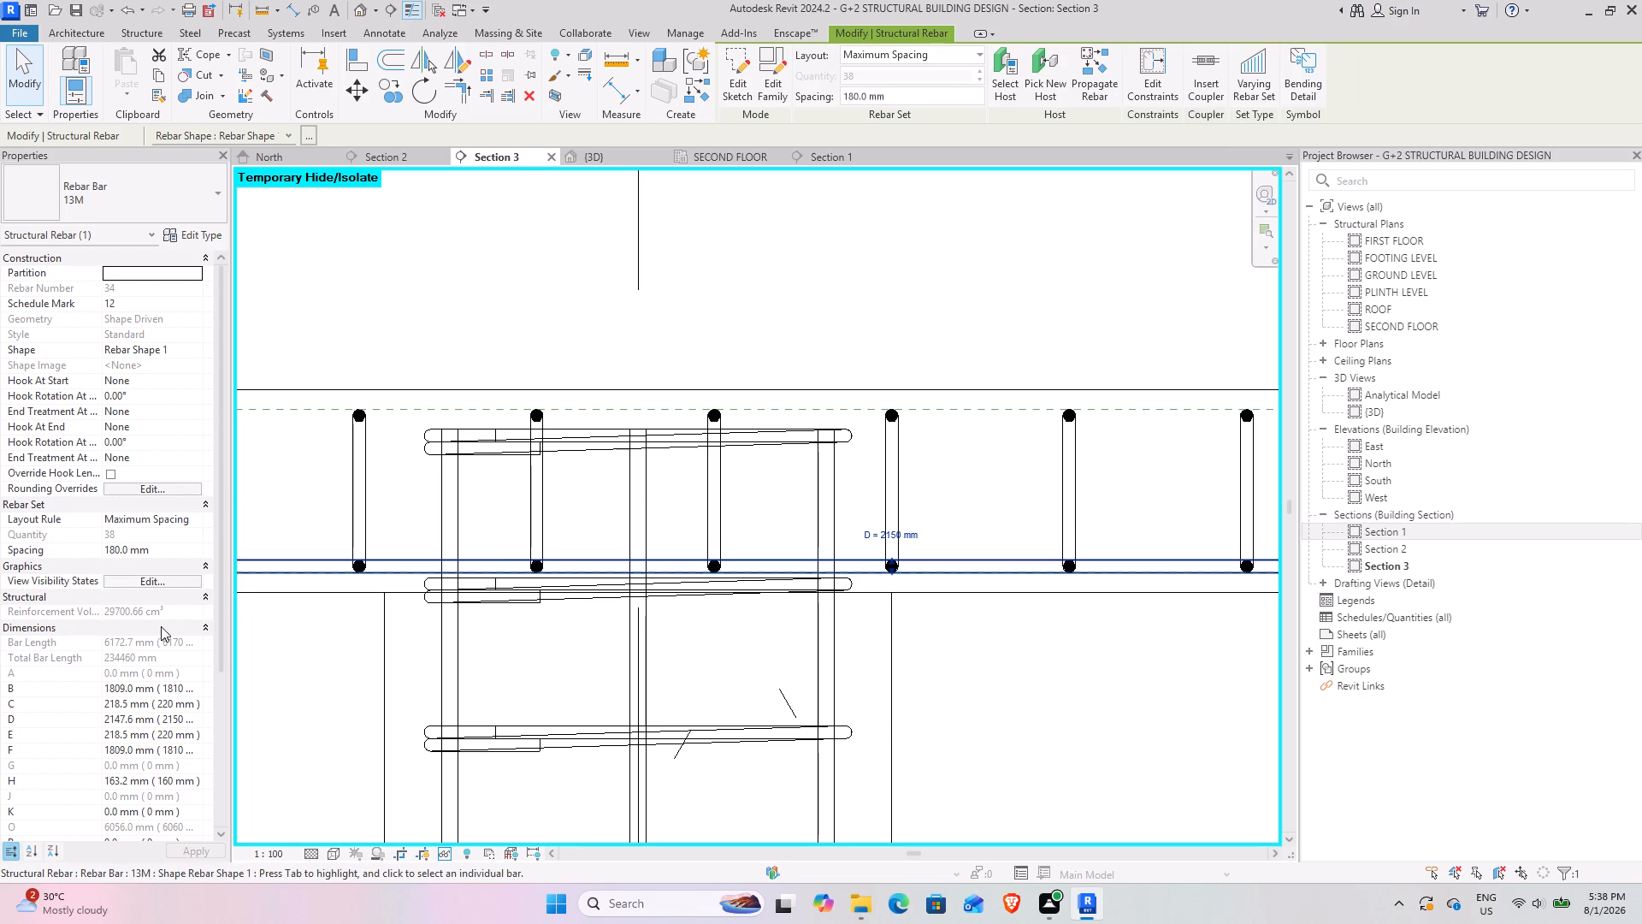
Show the bent bar set unobscured in the {3D} view and check it there.
{"action": "left_click", "coordinate": [174, 588]}
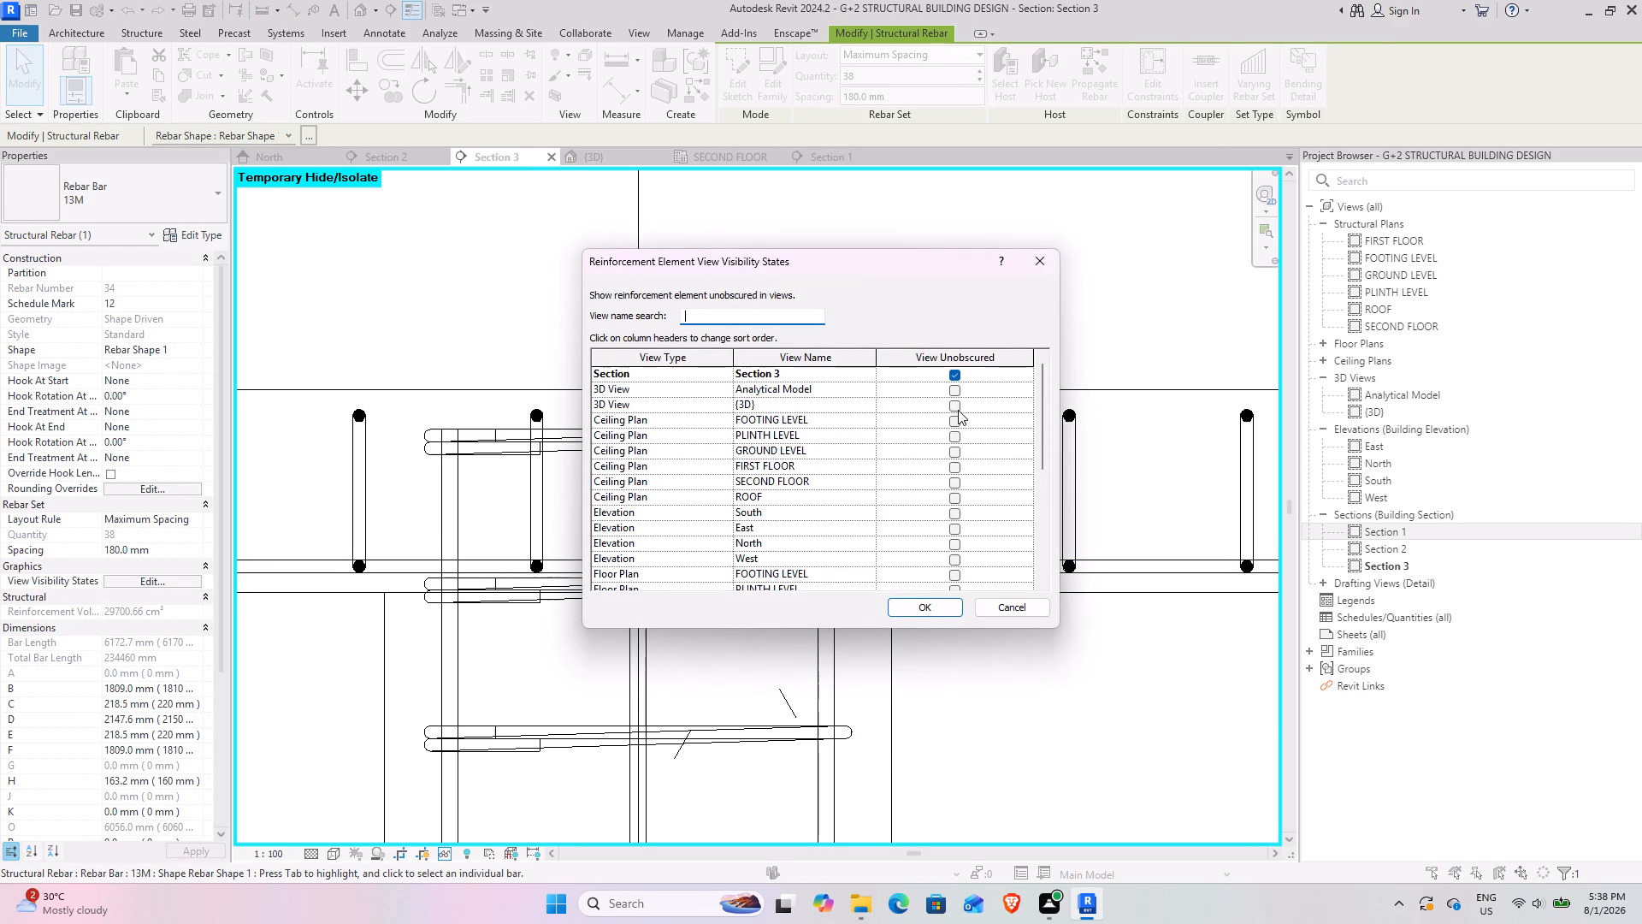
{"action": "left_click", "coordinate": [954, 406]}
{"action": "left_click", "coordinate": [924, 609]}
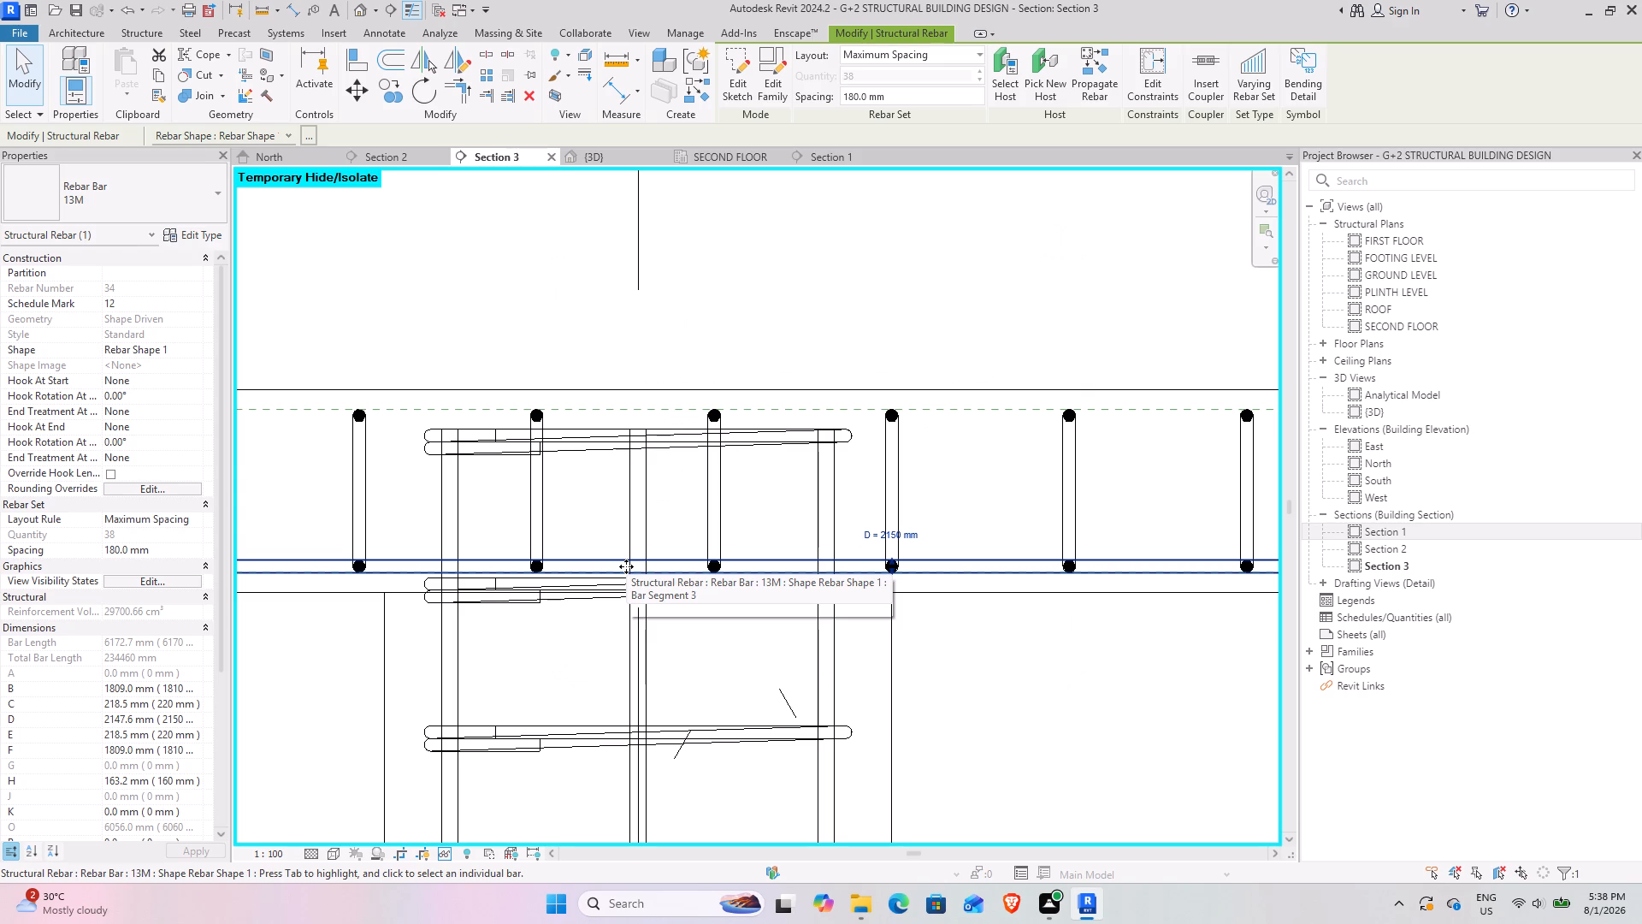
{"action": "scroll", "coordinate": [604, 441], "scroll_direction": "down", "scroll_amount": 20}
{"action": "scroll", "coordinate": [604, 441], "scroll_direction": "down", "scroll_amount": 1}
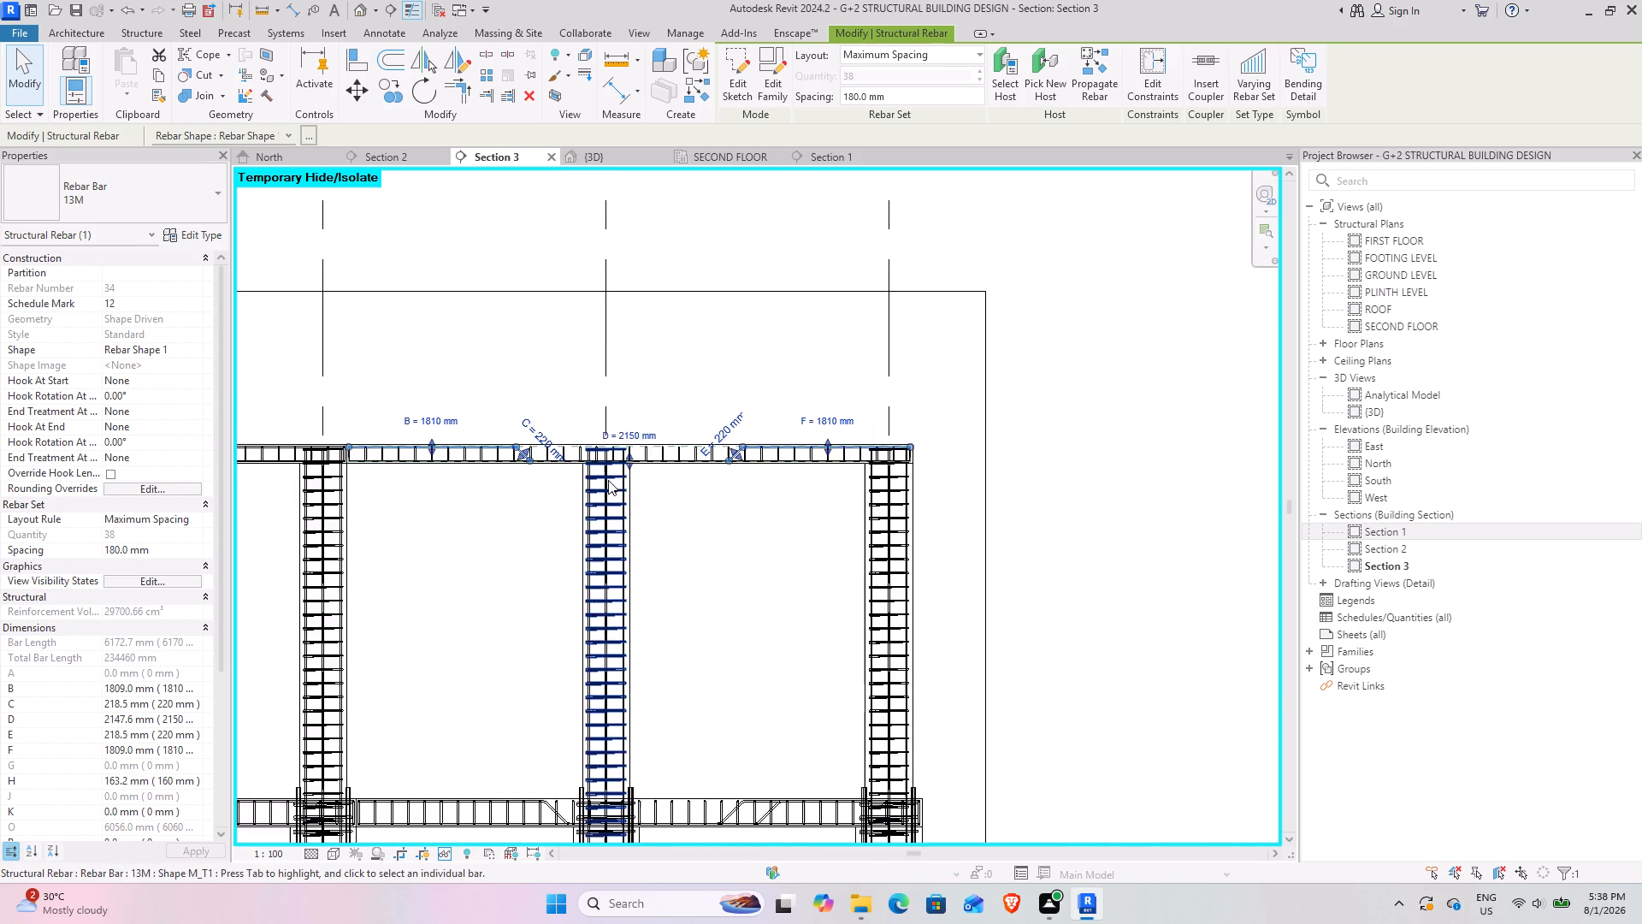
{"action": "middle_click_drag", "start_coordinate": [617, 516], "coordinate": [641, 464]}
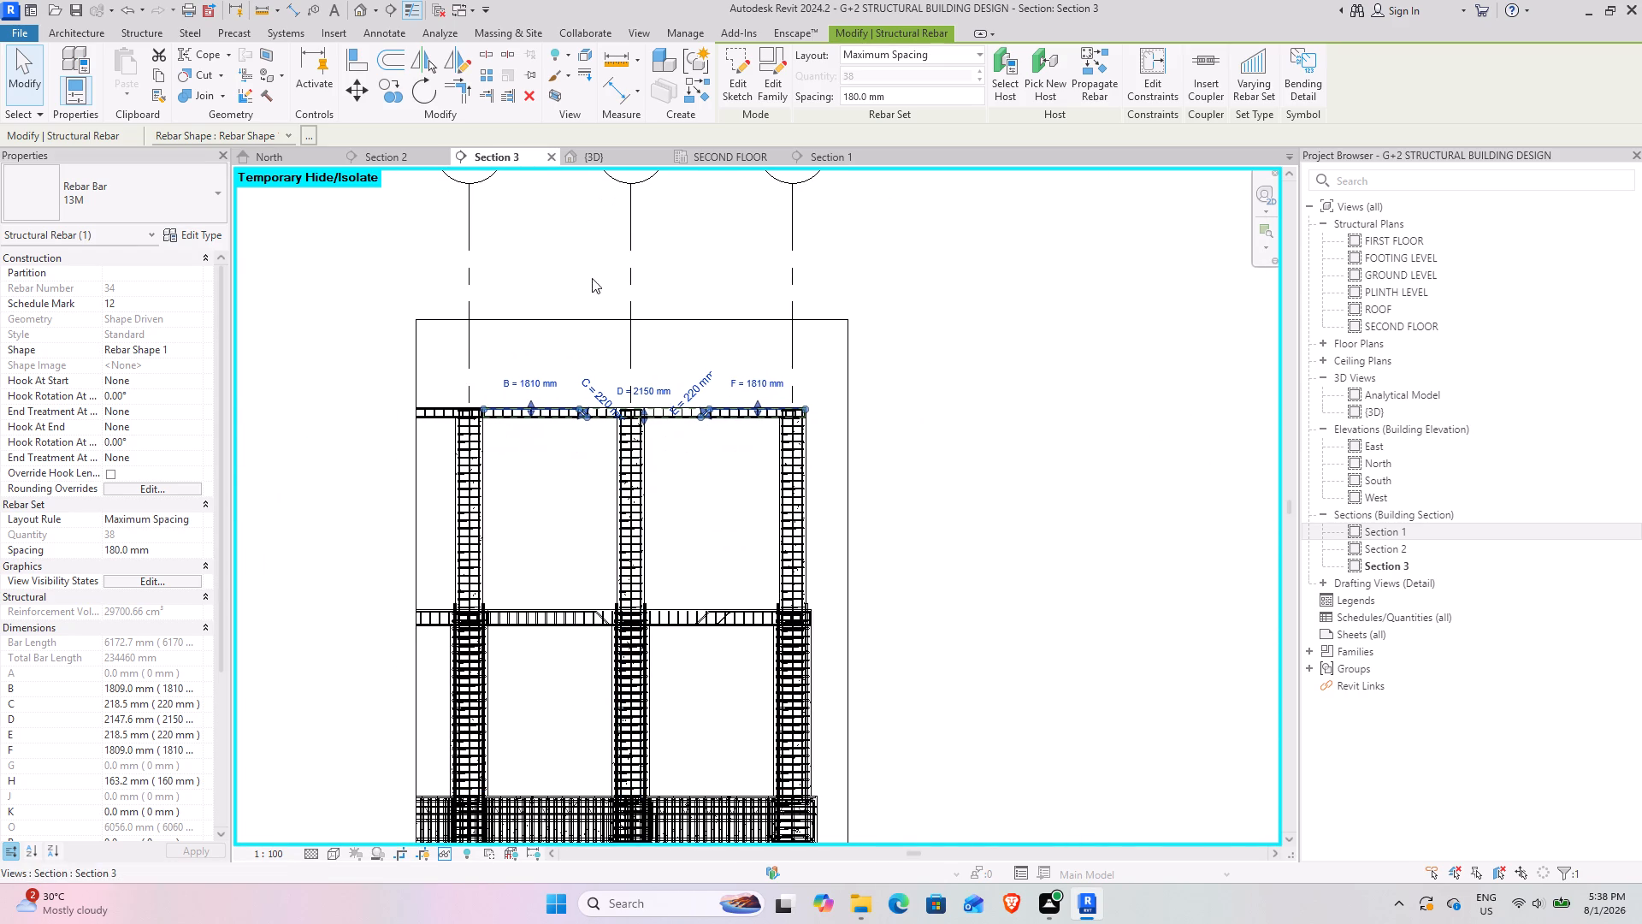
{"action": "left_click", "coordinate": [616, 155]}
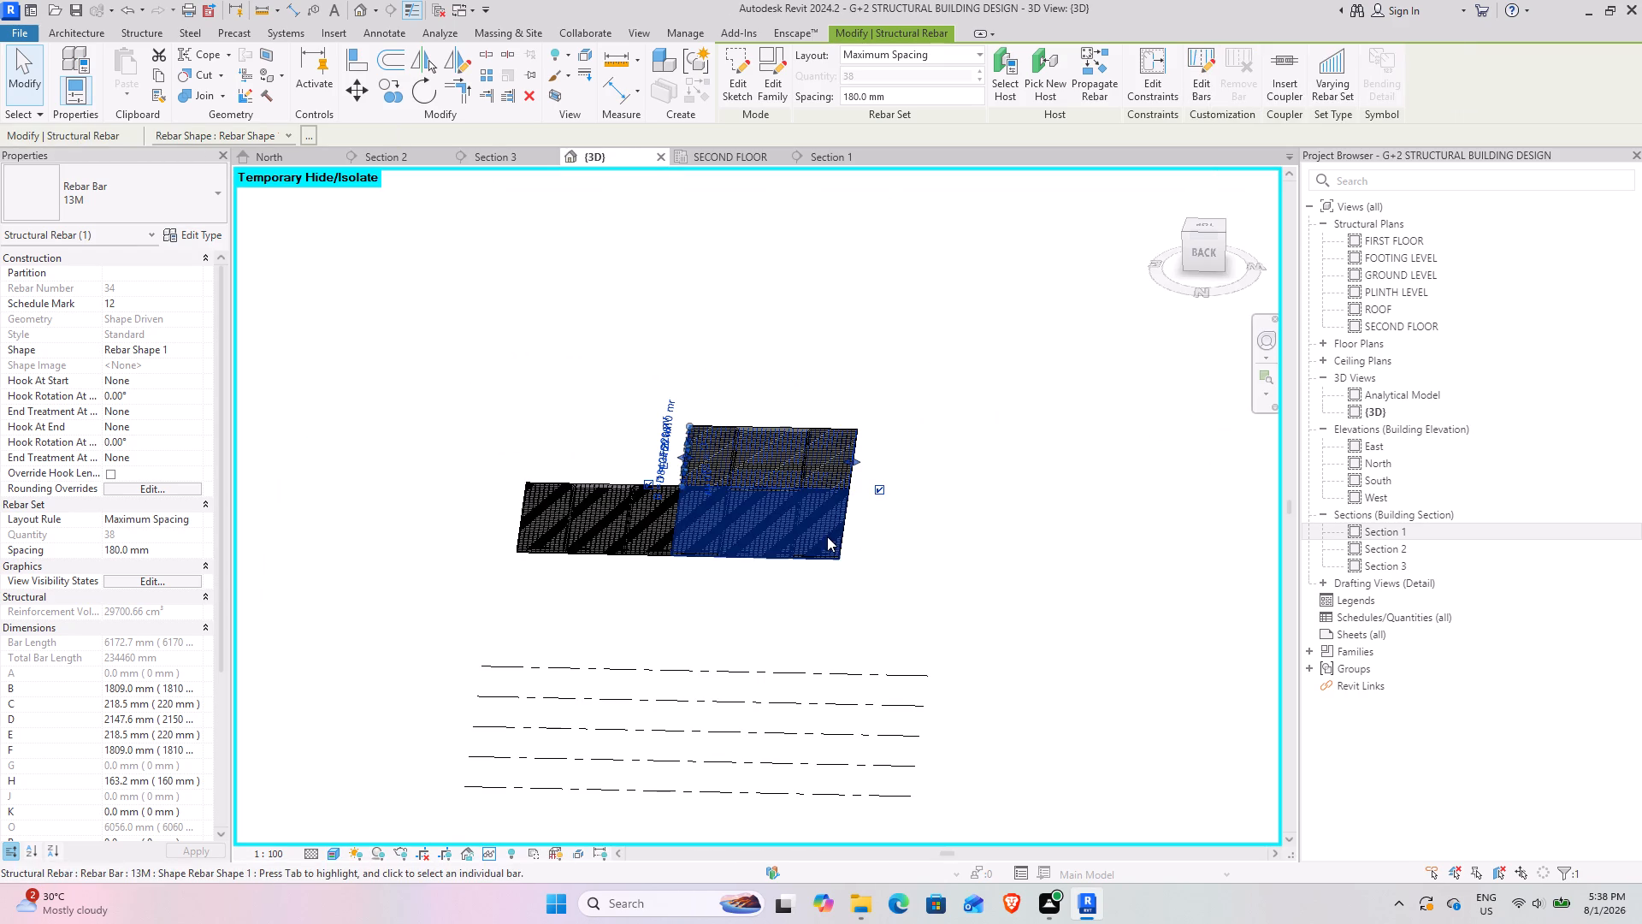
In the SECOND FLOOR plan, extend the bent bar set past the slab edge near grid 8, making segment B about 1890 mm.
{"action": "left_click", "coordinate": [740, 156]}
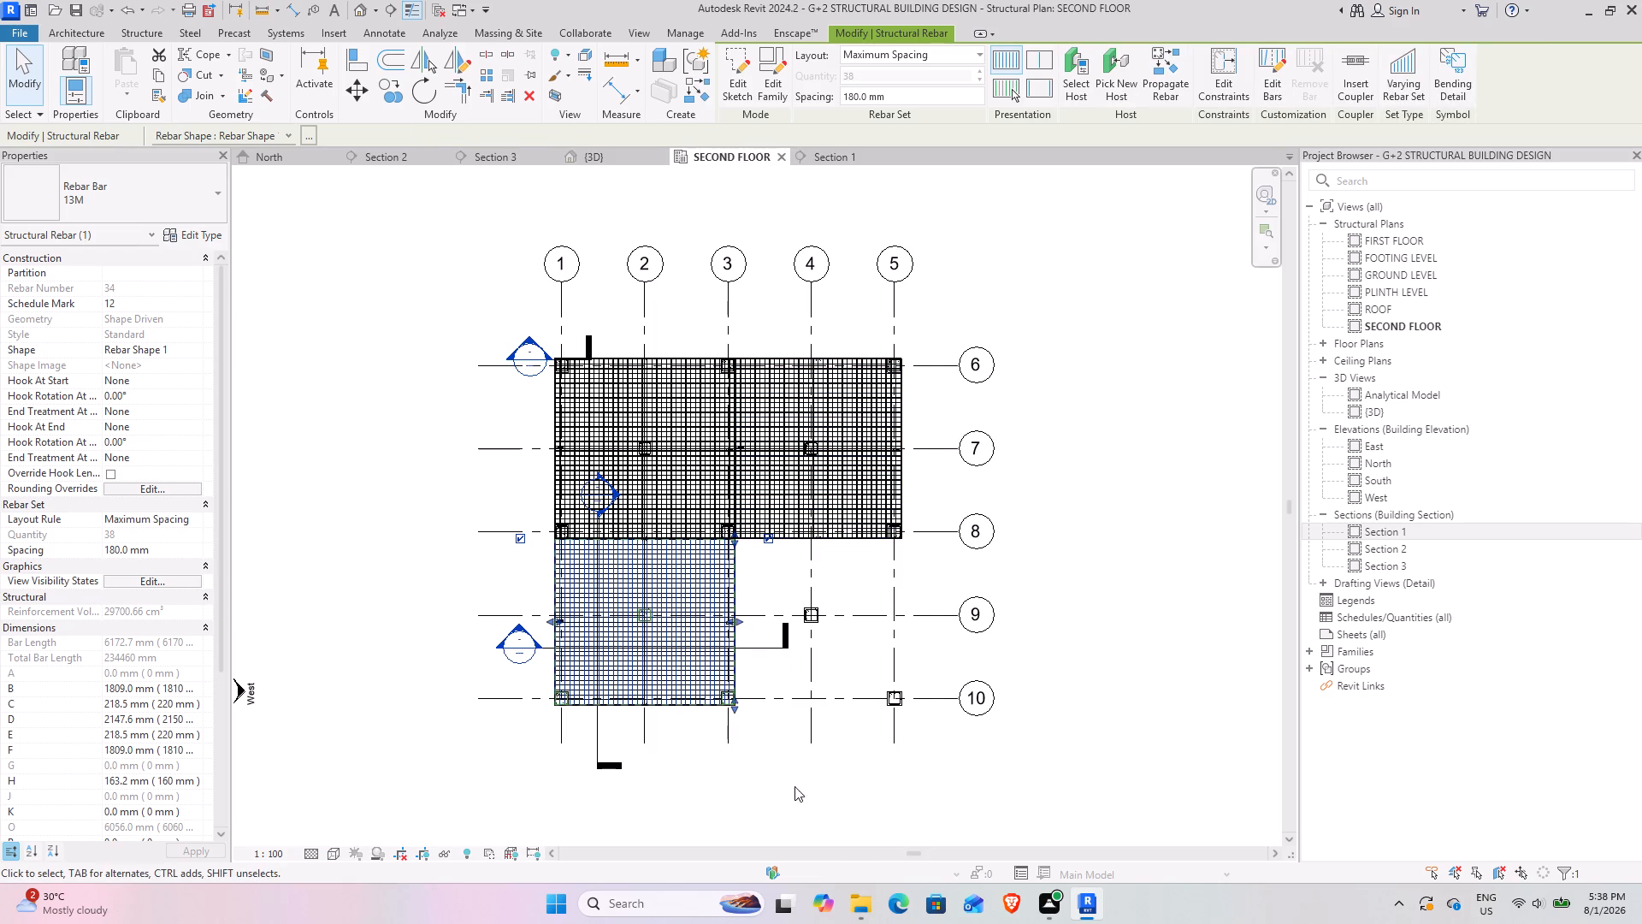
{"action": "middle_click_drag", "start_coordinate": [794, 766], "coordinate": [600, 646]}
{"action": "left_click", "coordinate": [610, 651]}
{"action": "scroll", "coordinate": [517, 457], "scroll_direction": "up", "scroll_amount": 4}
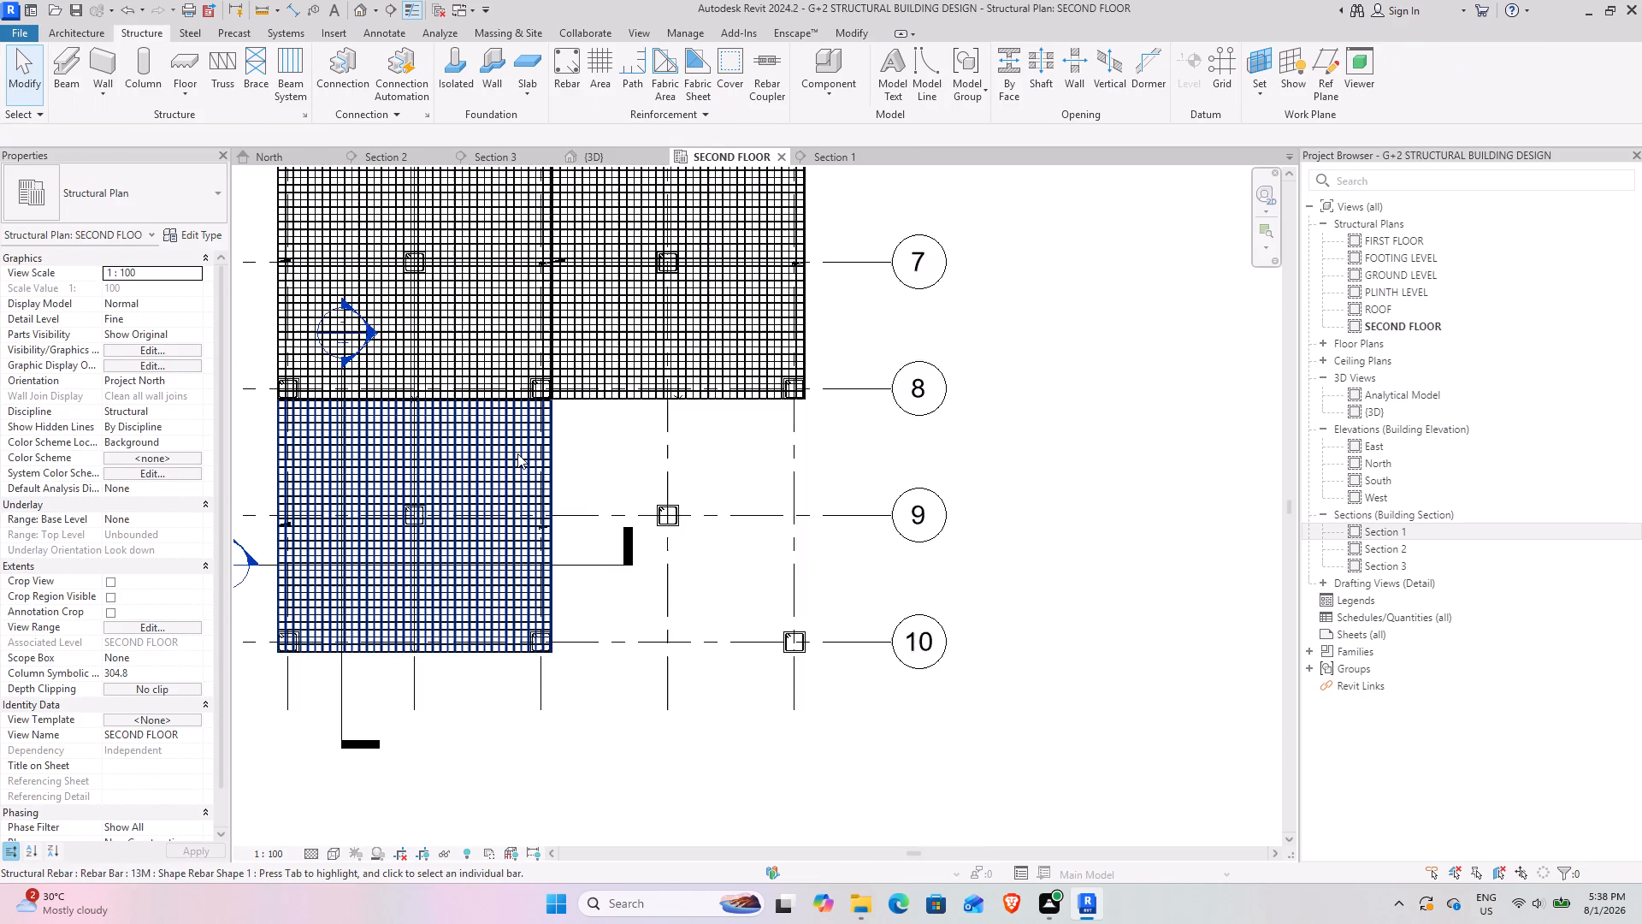
{"action": "scroll", "coordinate": [511, 411], "scroll_direction": "up", "scroll_amount": 9}
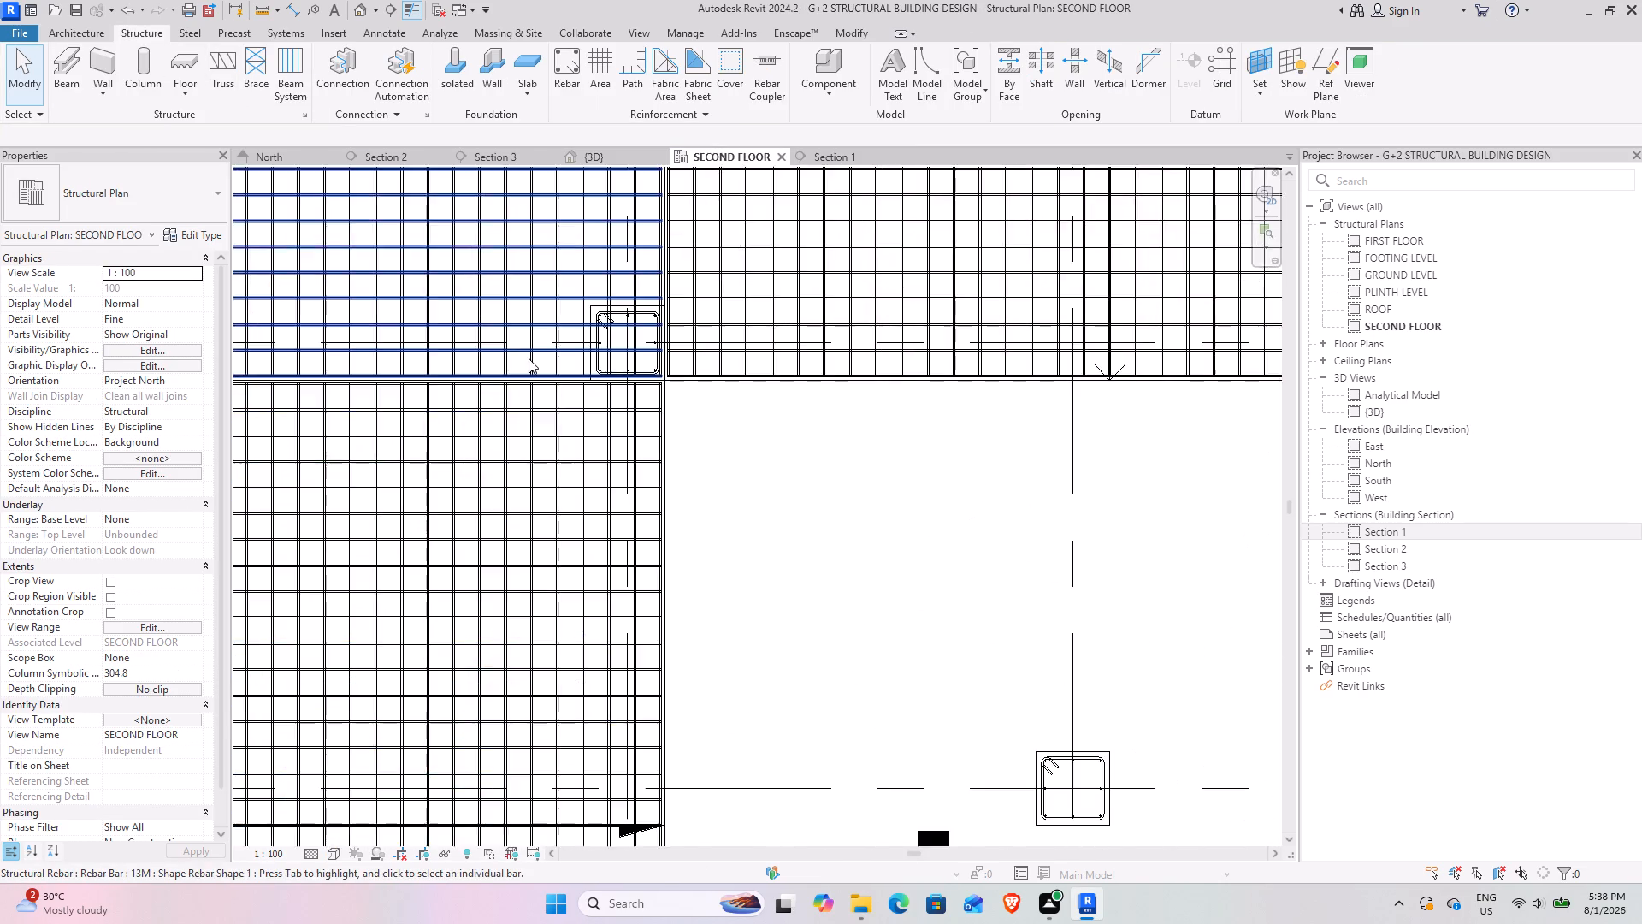
{"action": "scroll", "coordinate": [529, 358], "scroll_direction": "up", "scroll_amount": 3}
{"action": "scroll", "coordinate": [790, 444], "scroll_direction": "down", "scroll_amount": 7}
{"action": "middle_click_drag", "start_coordinate": [816, 543], "coordinate": [630, 482]}
{"action": "scroll", "coordinate": [565, 355], "scroll_direction": "up", "scroll_amount": 9}
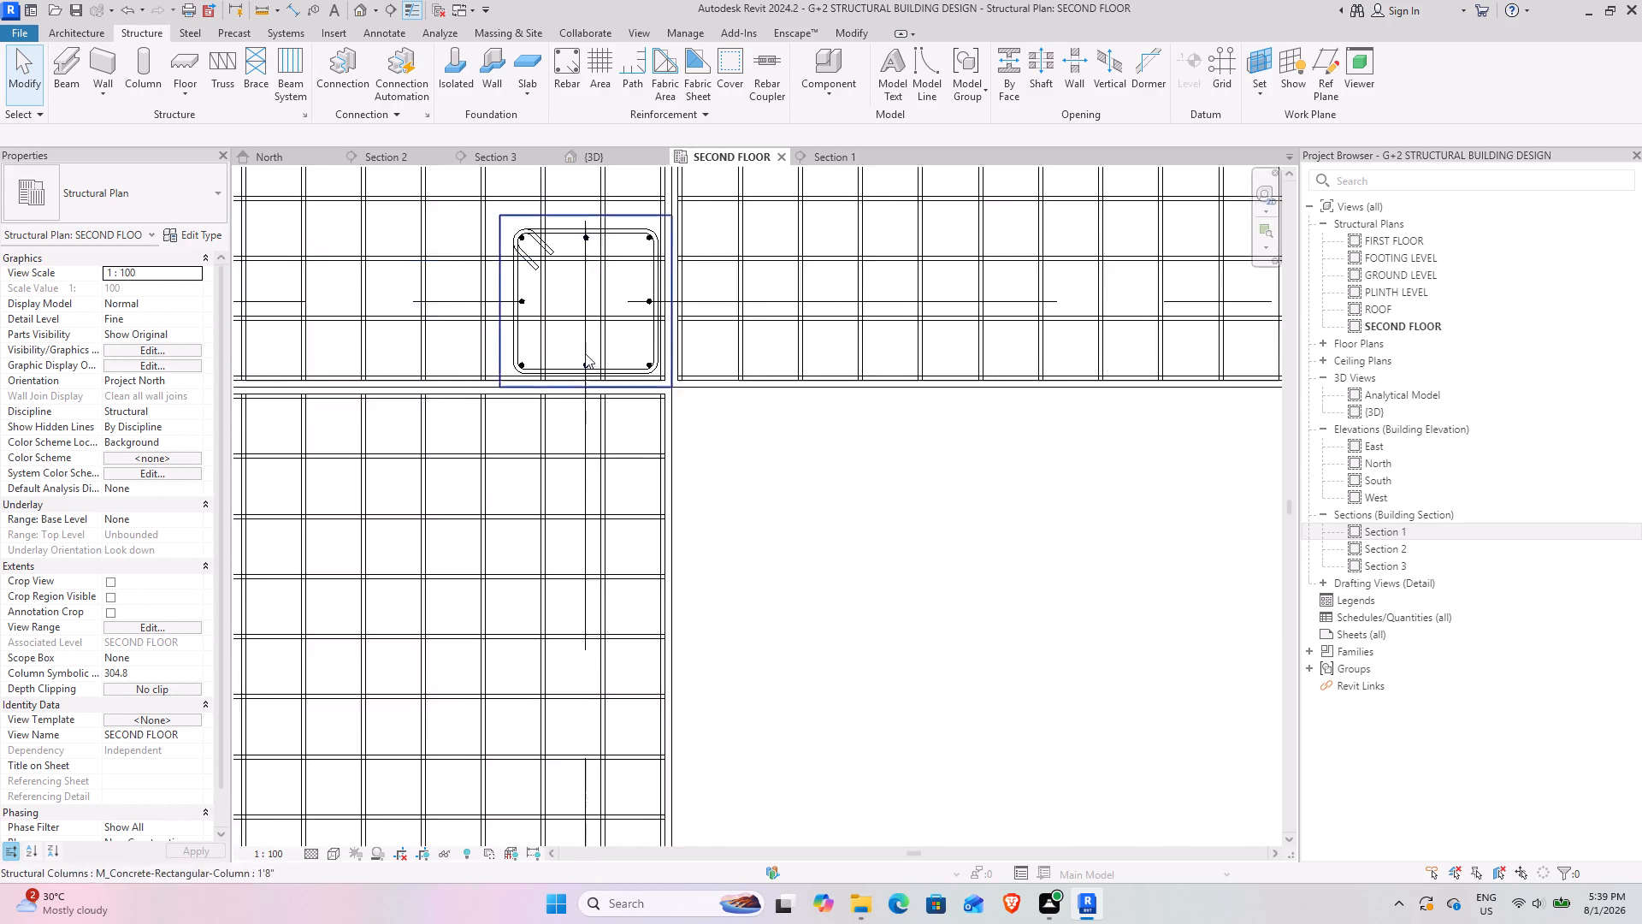
{"action": "scroll", "coordinate": [585, 353], "scroll_direction": "up", "scroll_amount": 8}
{"action": "left_click", "coordinate": [749, 468]}
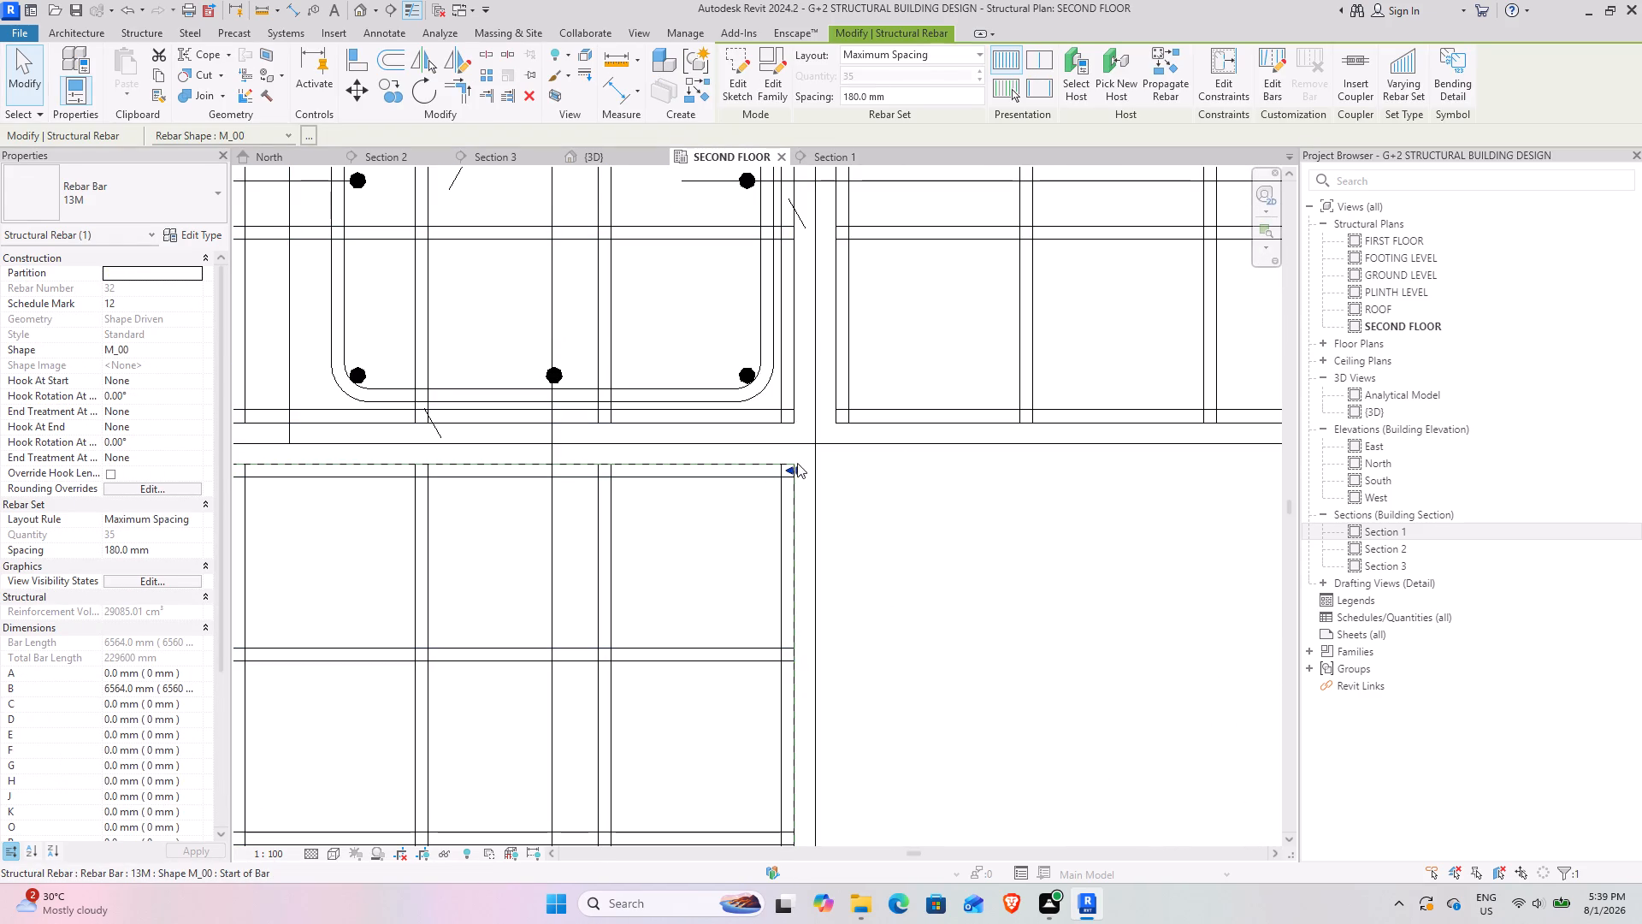
{"action": "left_click", "coordinate": [605, 524]}
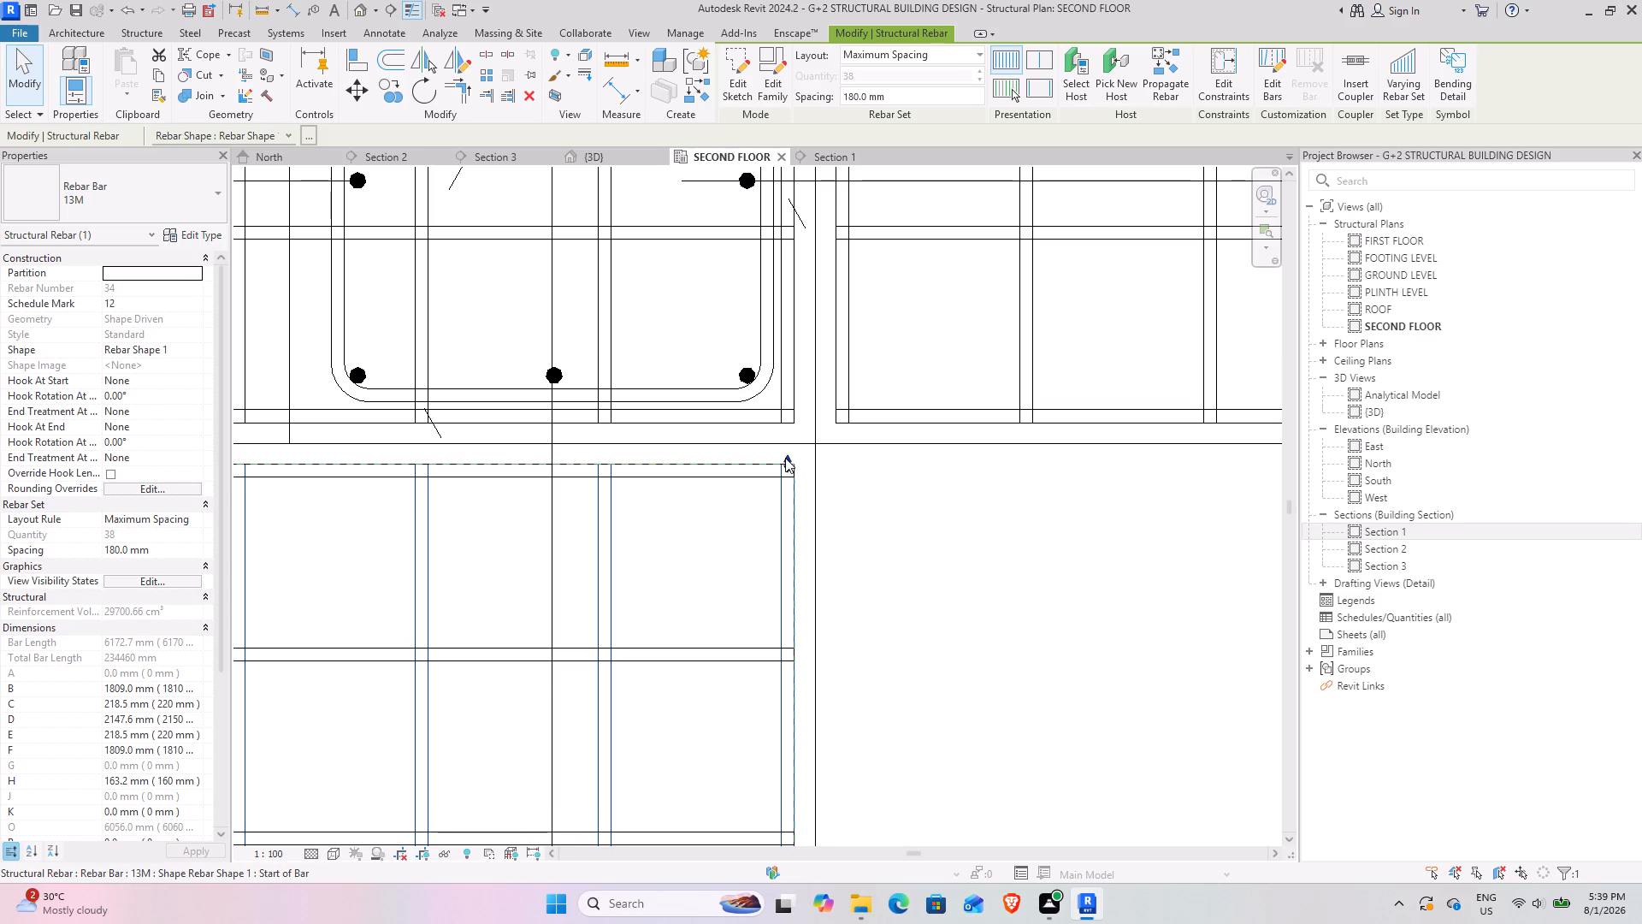
{"action": "left_click_drag", "start_coordinate": [785, 458], "coordinate": [784, 379]}
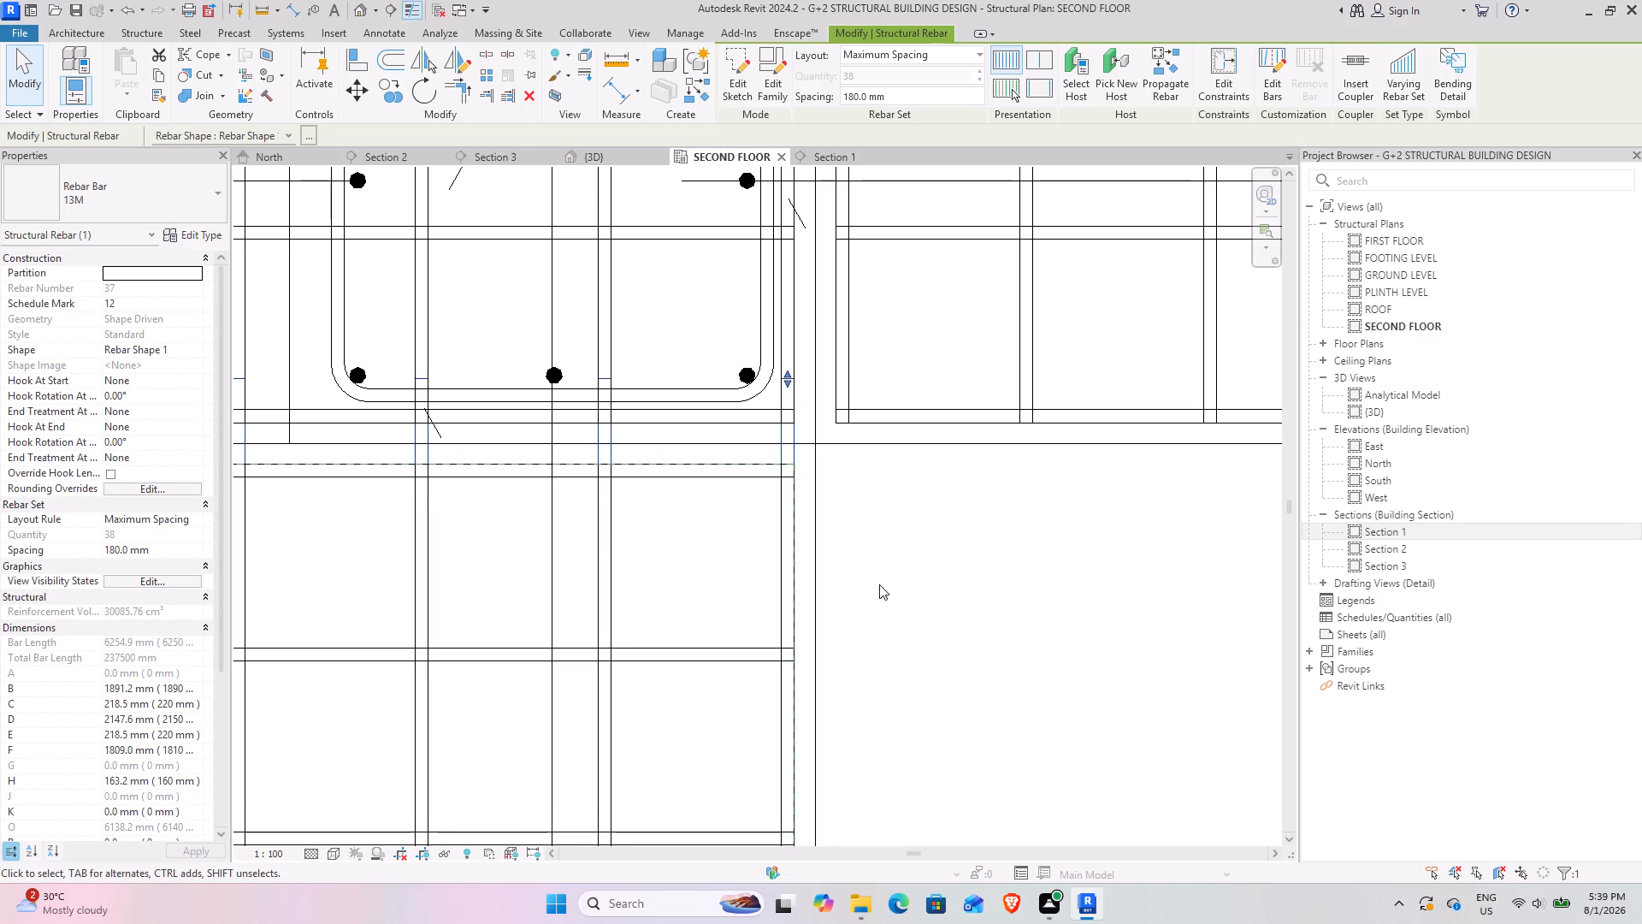
Examine the extended bent bar ends along the shared slab edge near grid 8.
{"action": "scroll", "coordinate": [880, 556], "scroll_direction": "down", "scroll_amount": 4}
{"action": "middle_click_drag", "start_coordinate": [889, 594], "coordinate": [1099, 574]}
{"action": "middle_click_drag", "start_coordinate": [1090, 649], "coordinate": [1106, 608]}
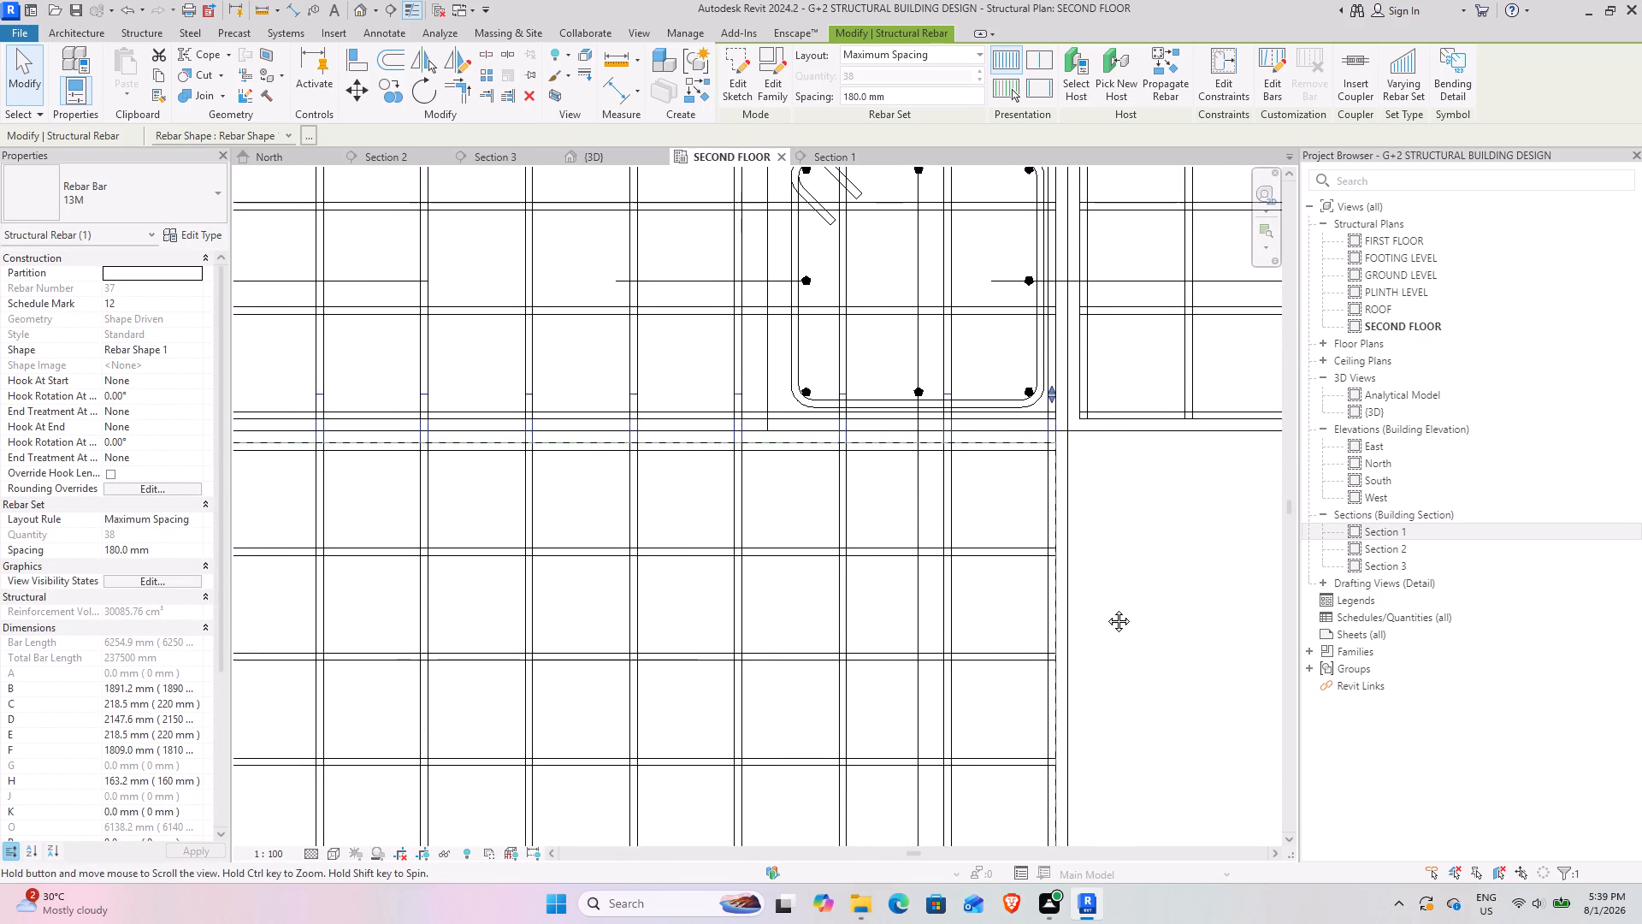
{"action": "middle_click_drag", "start_coordinate": [1106, 608], "coordinate": [1103, 607]}
{"action": "scroll", "coordinate": [1004, 384], "scroll_direction": "up", "scroll_amount": 3}
{"action": "scroll", "coordinate": [1010, 517], "scroll_direction": "up", "scroll_amount": 4}
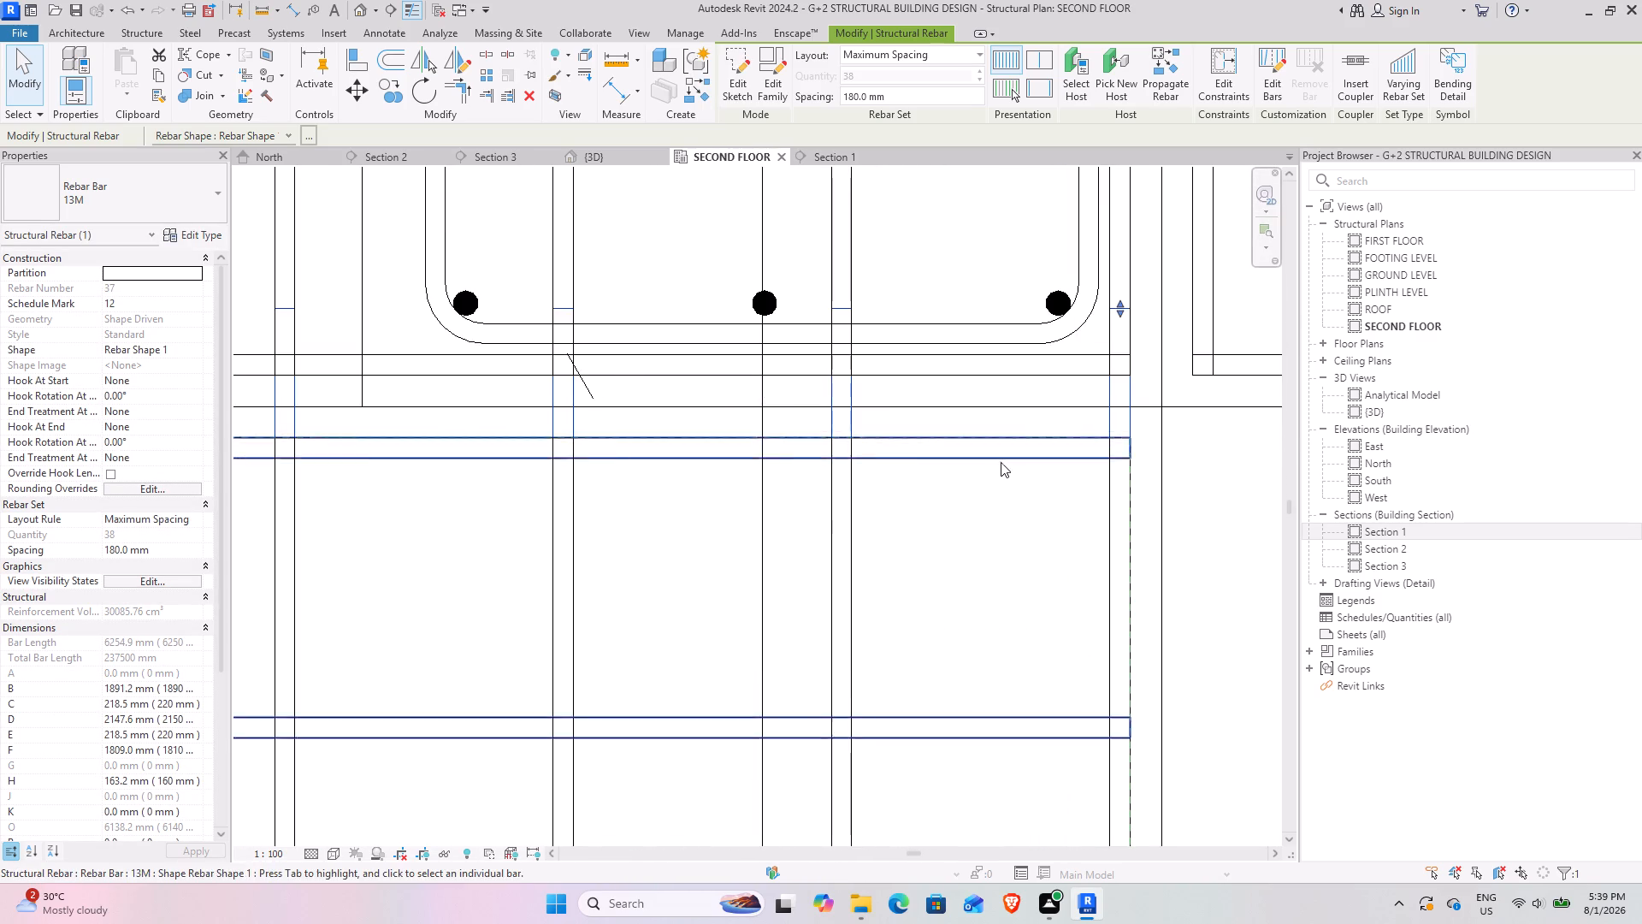
{"action": "scroll", "coordinate": [1000, 461], "scroll_direction": "down", "scroll_amount": 14}
{"action": "middle_click_drag", "start_coordinate": [462, 597], "coordinate": [976, 558]}
{"action": "scroll", "coordinate": [783, 566], "scroll_direction": "down", "scroll_amount": 2}
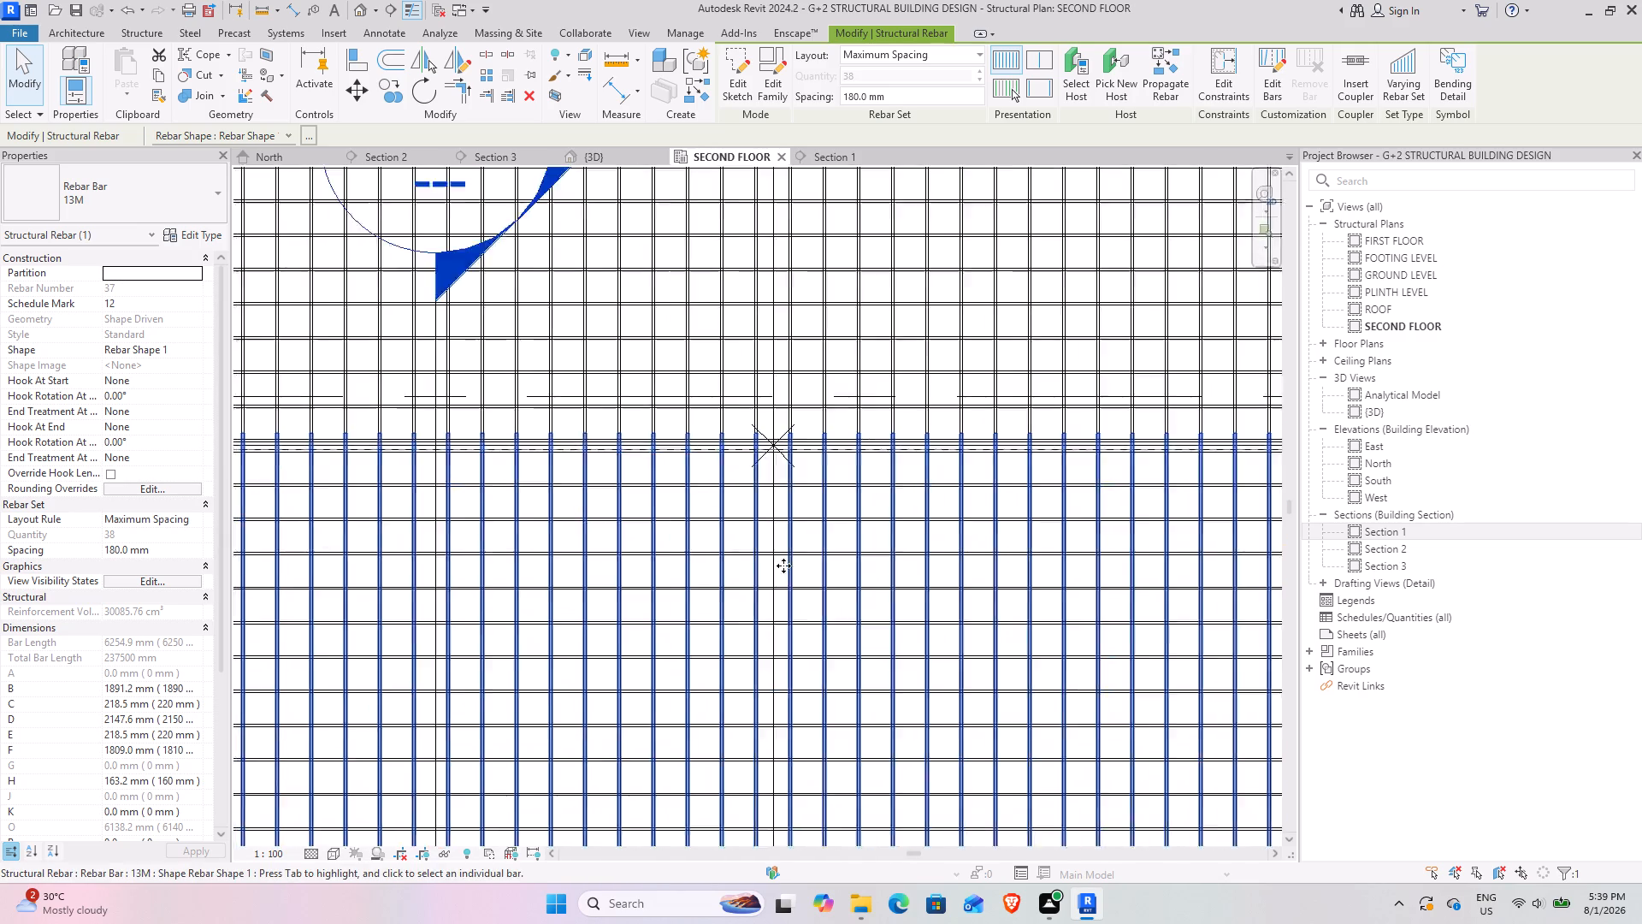
{"action": "scroll", "coordinate": [783, 566], "scroll_direction": "down", "scroll_amount": 2}
{"action": "middle_click_drag", "start_coordinate": [676, 571], "coordinate": [790, 501]}
{"action": "scroll", "coordinate": [552, 414], "scroll_direction": "up", "scroll_amount": 5}
{"action": "middle_click_drag", "start_coordinate": [932, 545], "coordinate": [537, 519]}
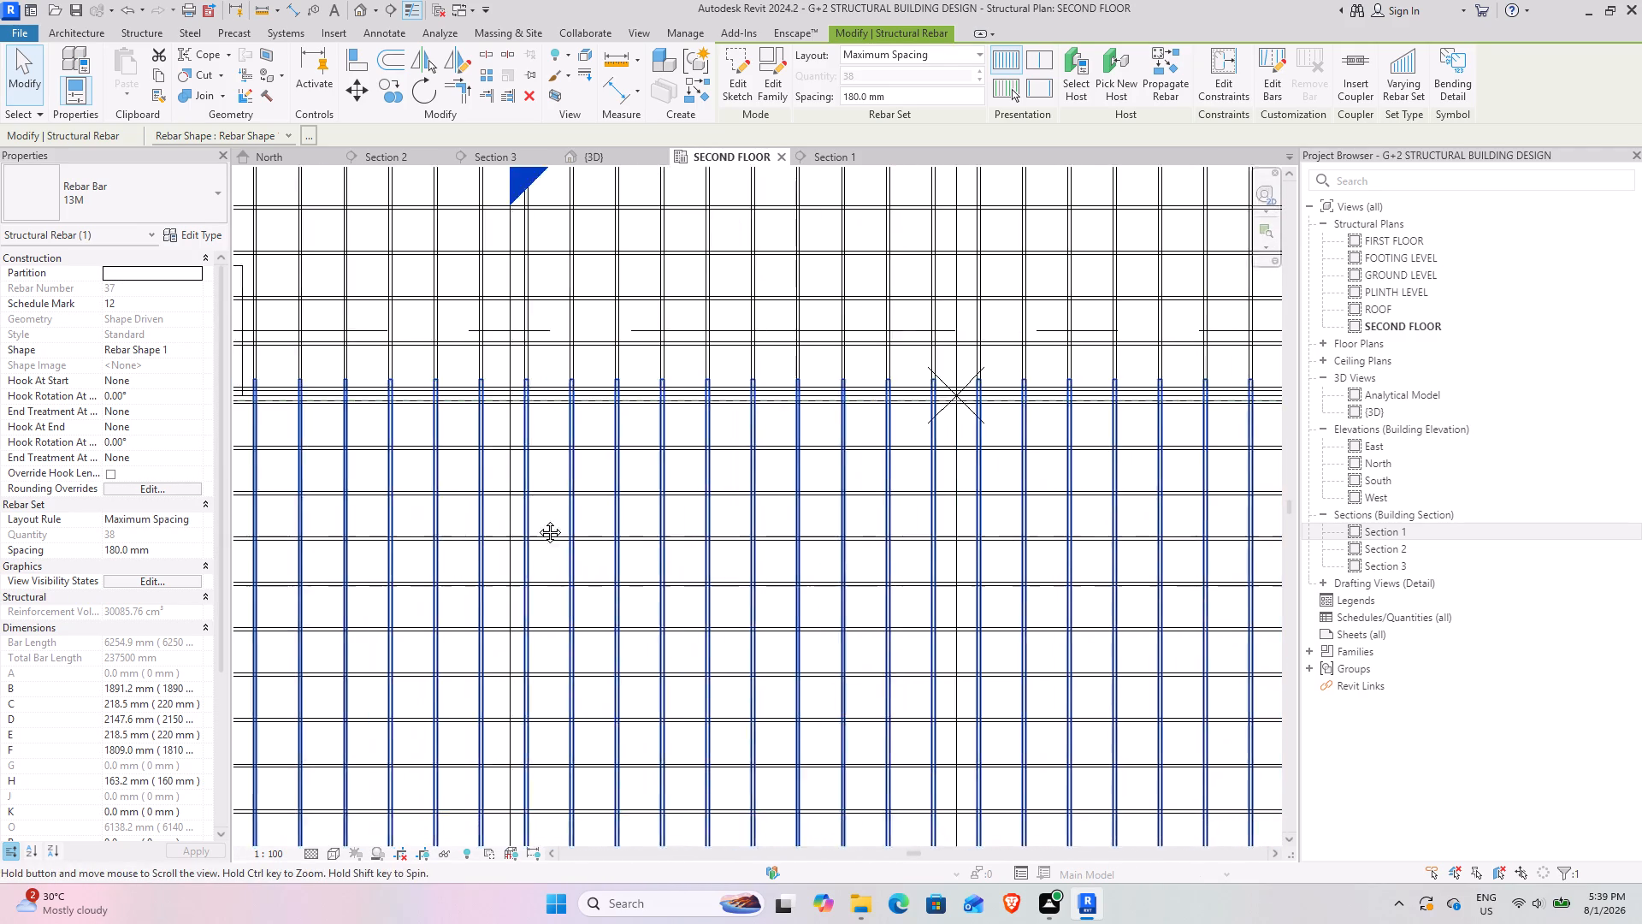
{"action": "middle_click_drag", "start_coordinate": [537, 519], "coordinate": [428, 519]}
{"action": "middle_click_drag", "start_coordinate": [760, 507], "coordinate": [544, 502]}
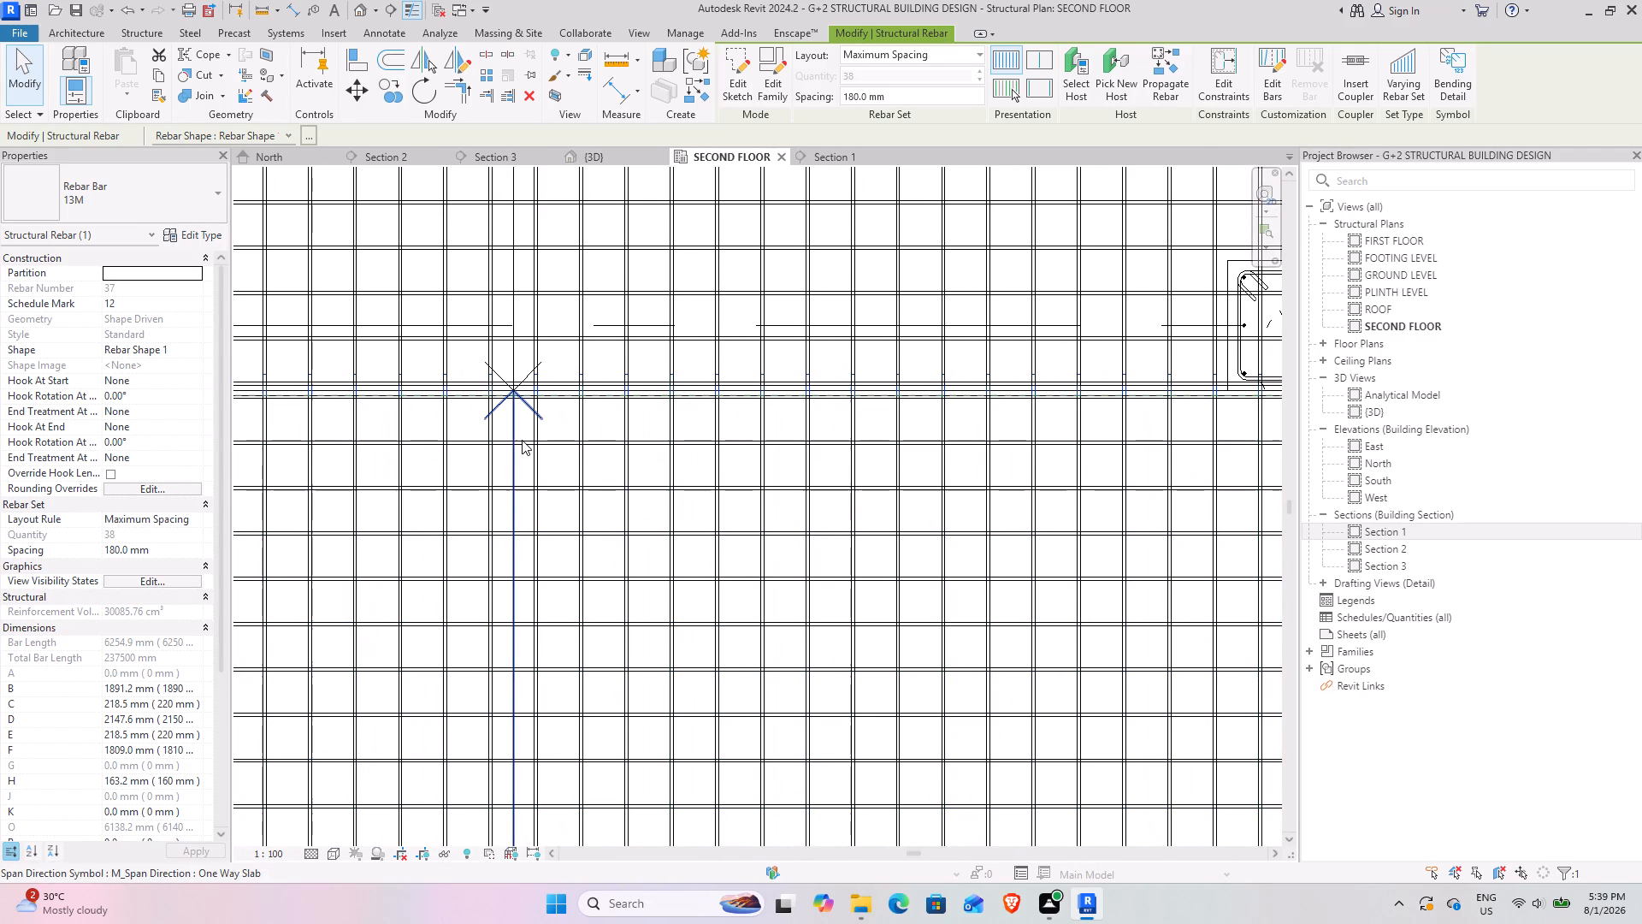
{"action": "middle_click_drag", "start_coordinate": [676, 402], "coordinate": [250, 462]}
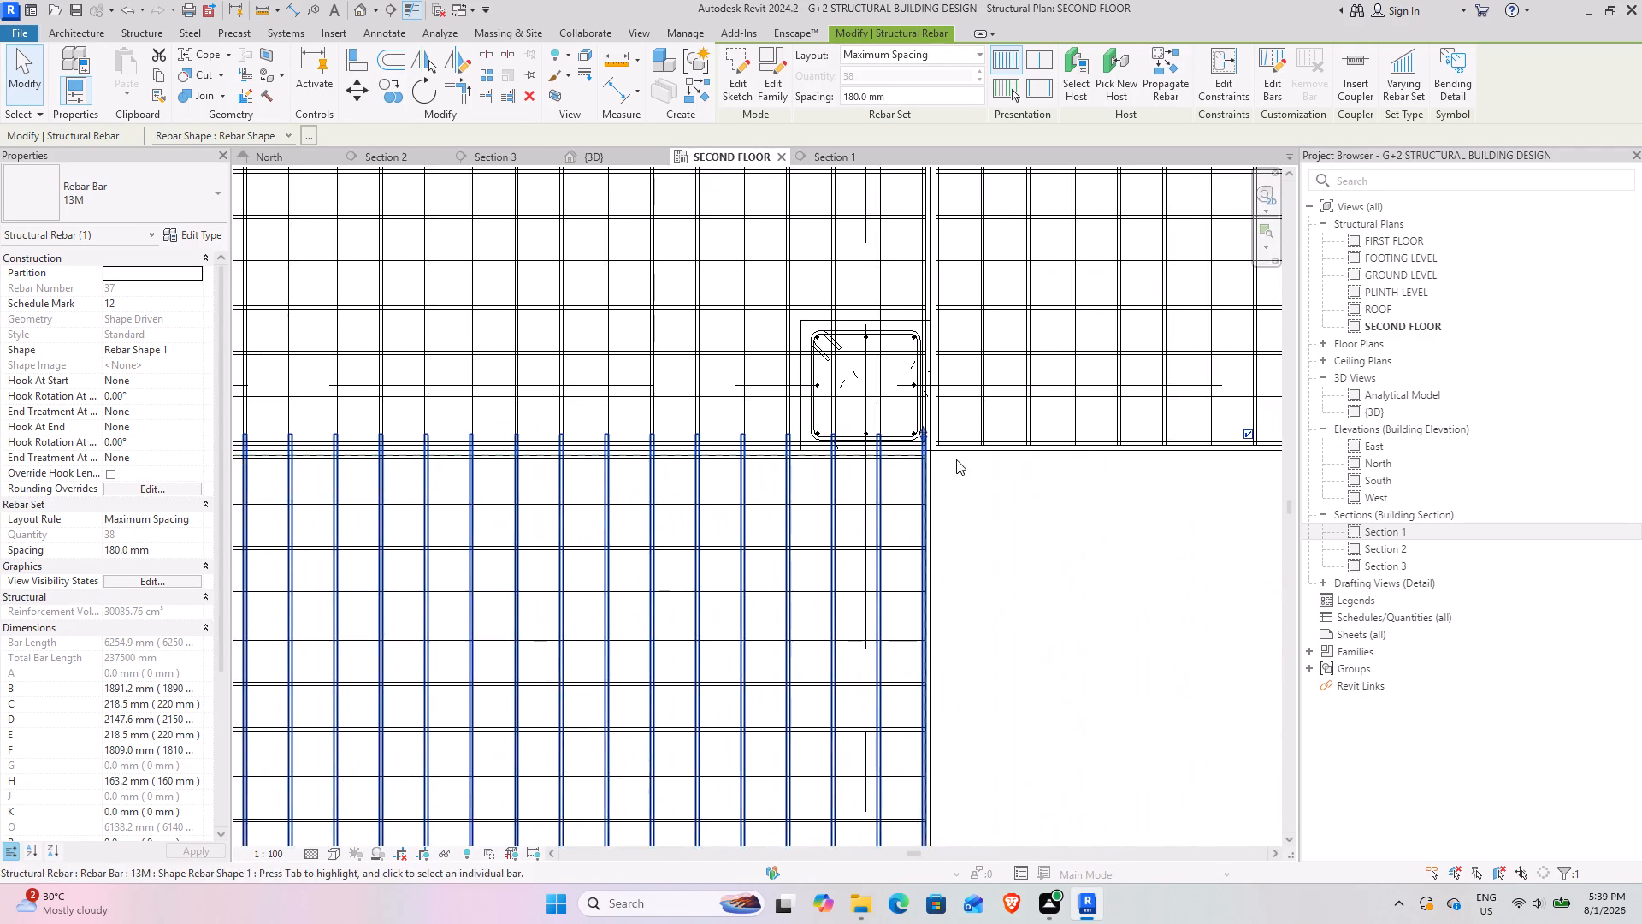
{"action": "scroll", "coordinate": [948, 437], "scroll_direction": "up", "scroll_amount": 13}
{"action": "left_click", "coordinate": [979, 517]}
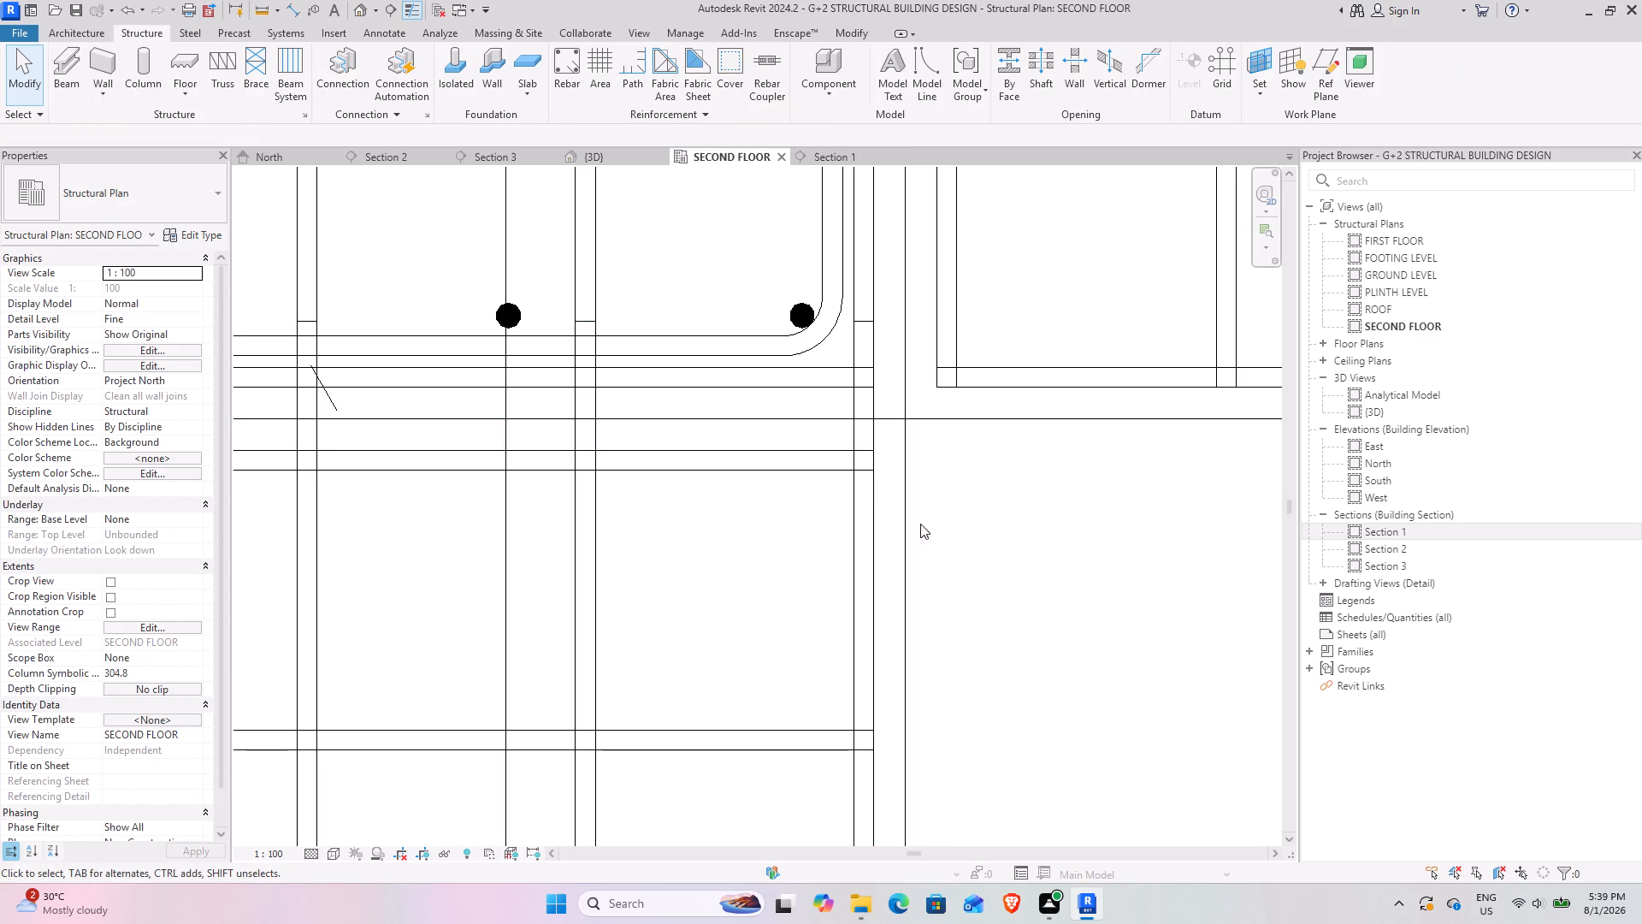
Move the end bar plane of the lower slab's straight 13M bar set past the shared slab edge near grid 8, into the adjoining slab.
{"action": "left_click", "coordinate": [866, 465]}
{"action": "scroll", "coordinate": [816, 478], "scroll_direction": "down", "scroll_amount": 15}
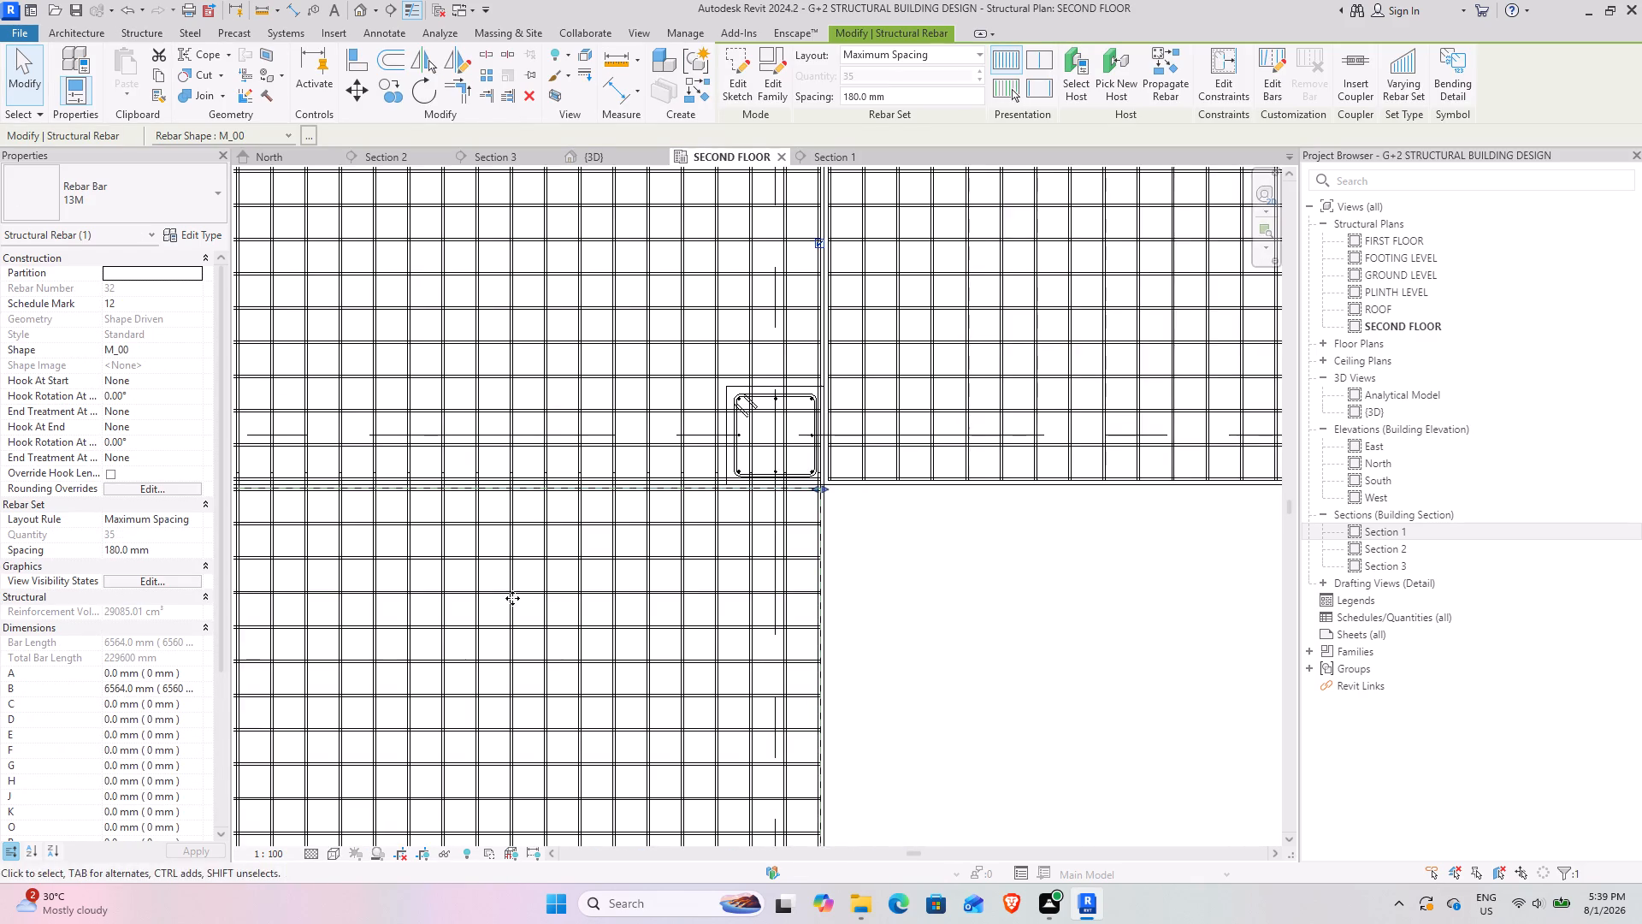
{"action": "middle_click_drag", "start_coordinate": [533, 598], "coordinate": [1396, 506]}
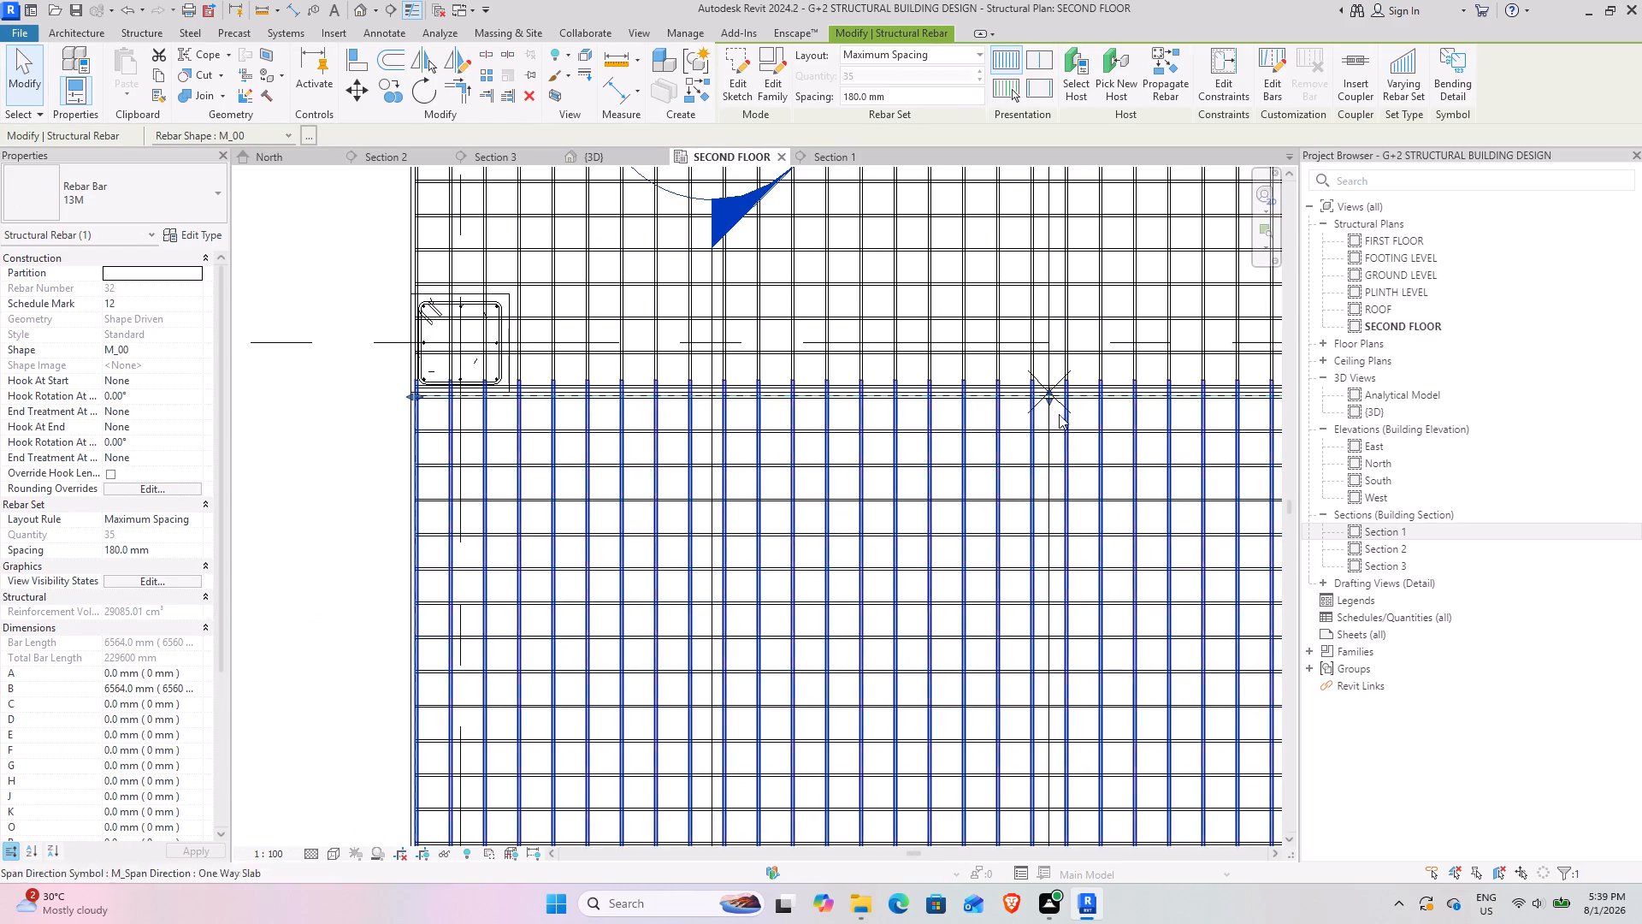
{"action": "middle_click_drag", "start_coordinate": [1127, 461], "coordinate": [1004, 526]}
{"action": "scroll", "coordinate": [892, 480], "scroll_direction": "up", "scroll_amount": 8}
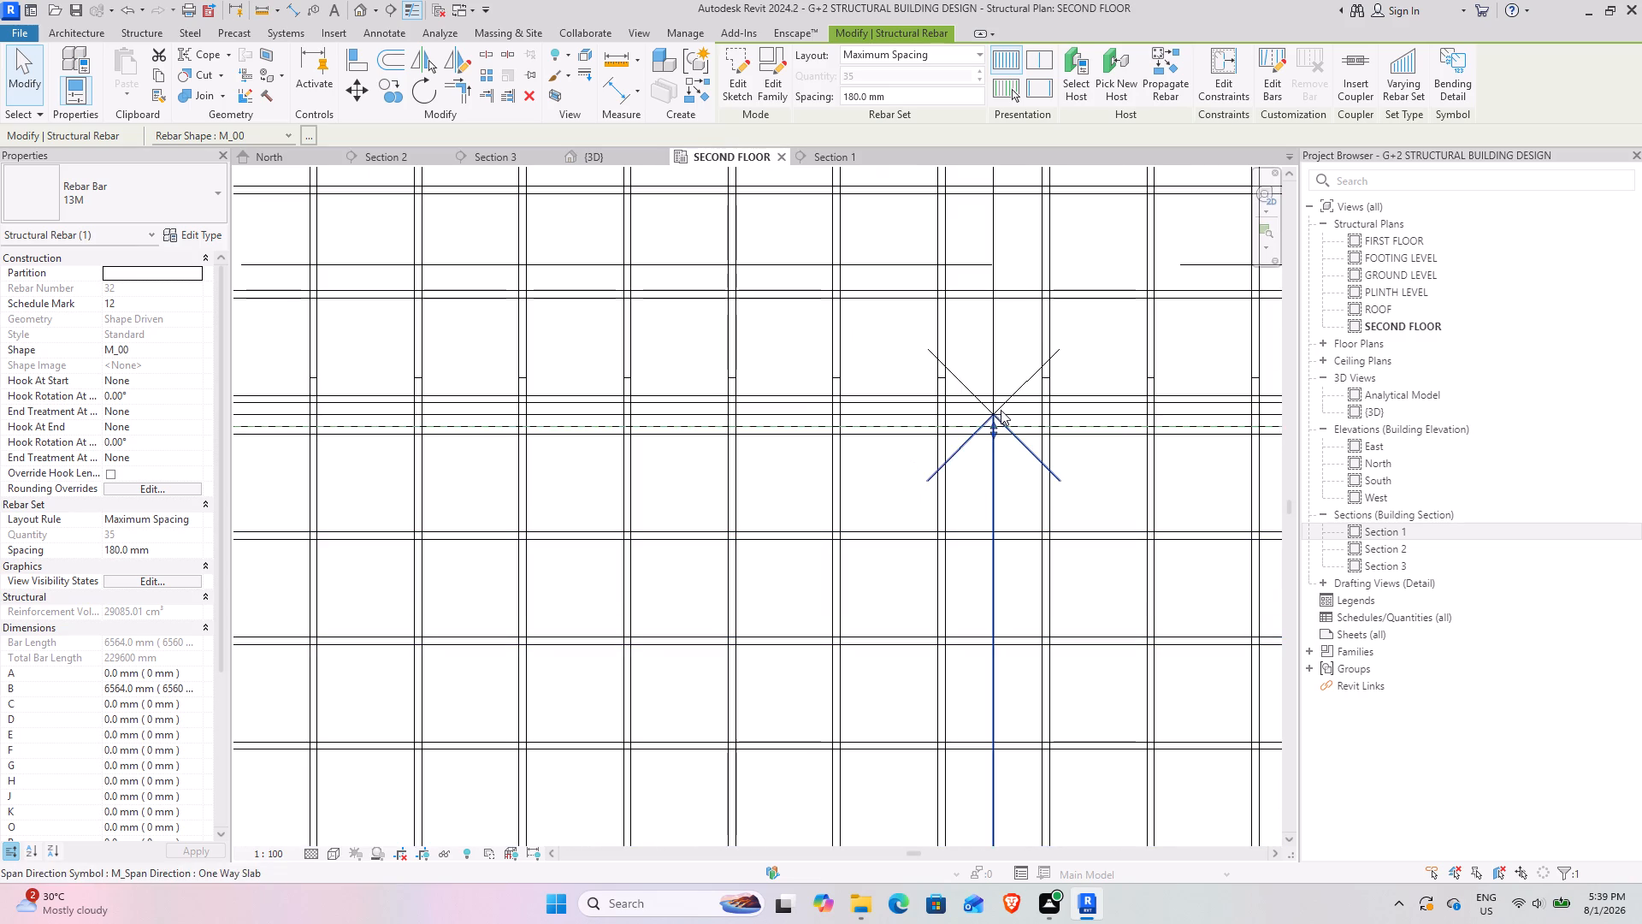
{"action": "scroll", "coordinate": [989, 423], "scroll_direction": "up", "scroll_amount": 8}
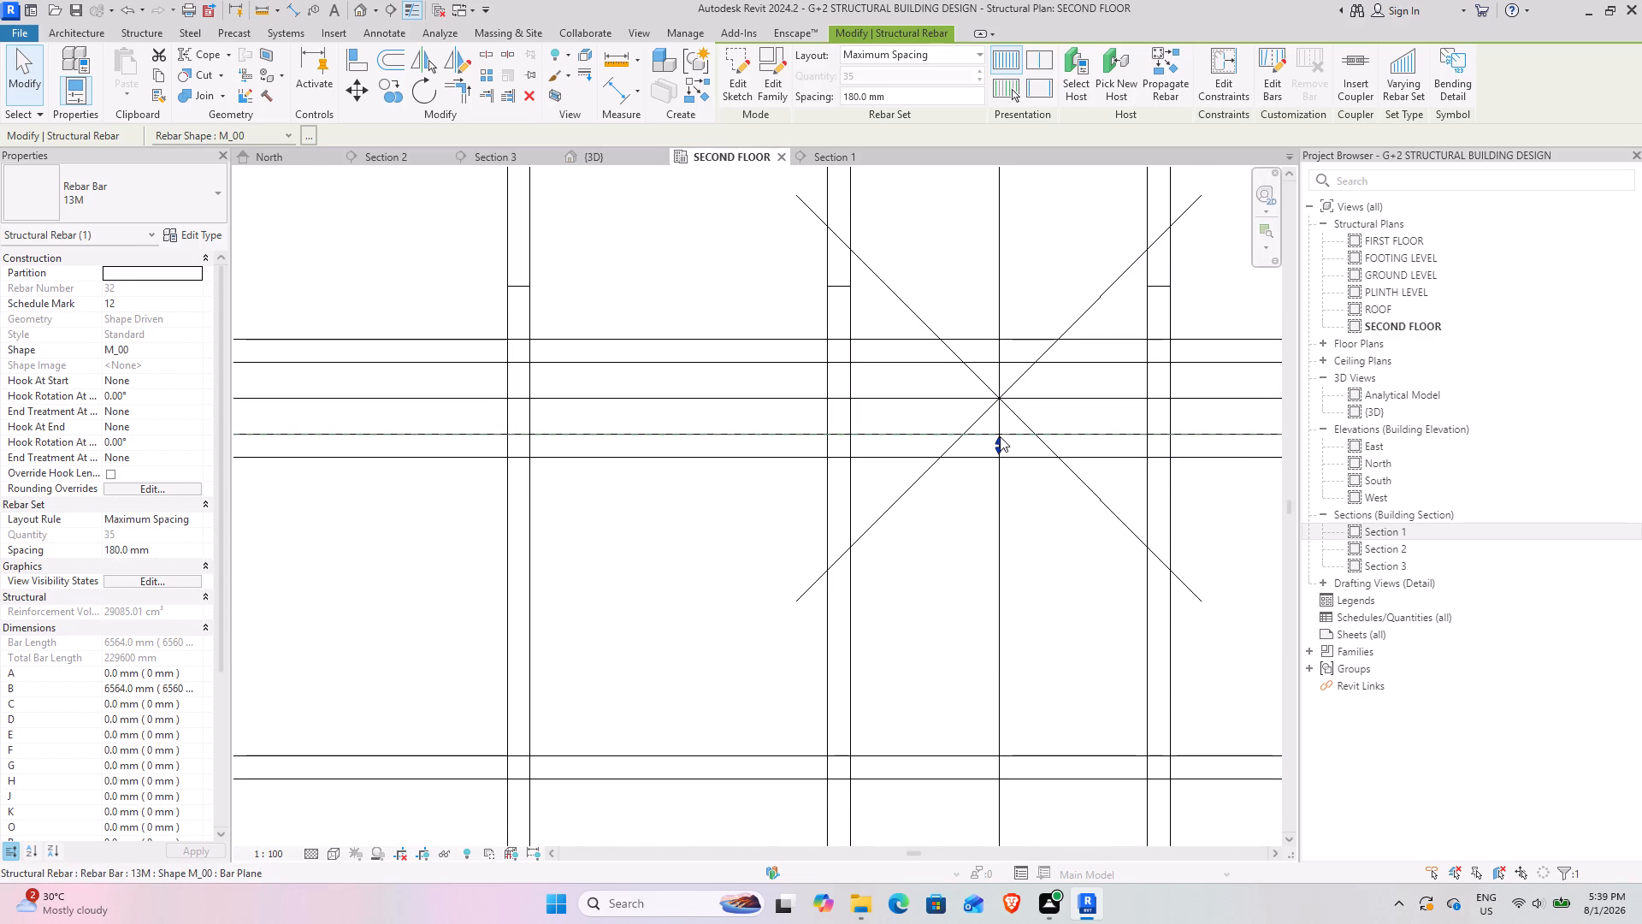
{"action": "left_click_drag", "start_coordinate": [998, 439], "coordinate": [990, 335]}
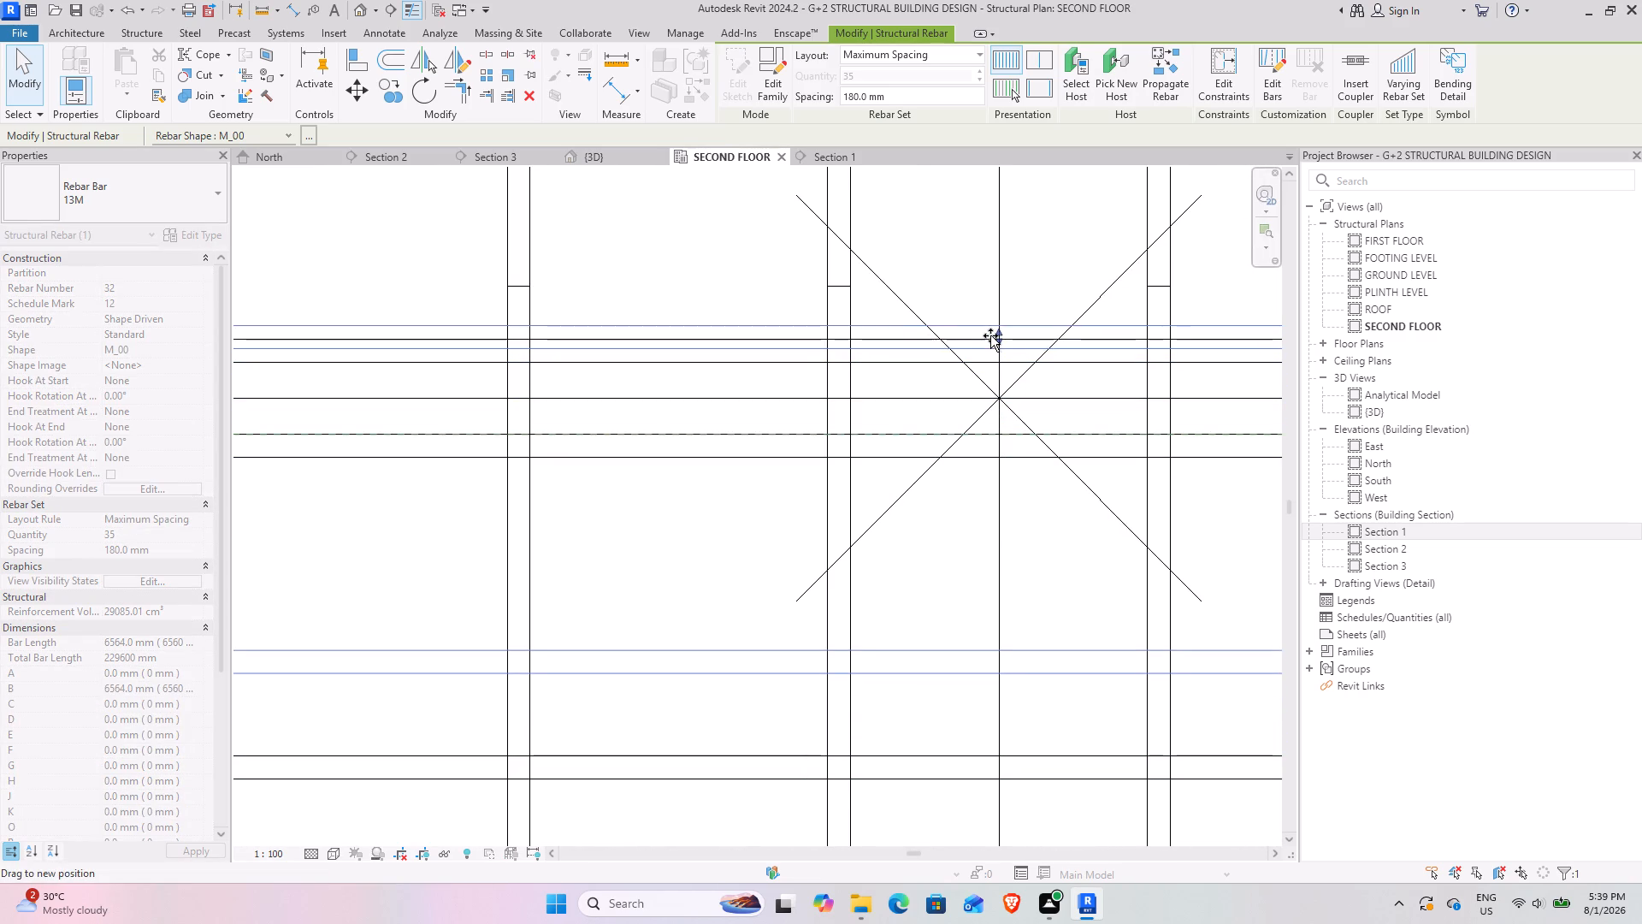
{"action": "left_click_drag", "start_coordinate": [990, 335], "coordinate": [990, 346]}
{"action": "scroll", "coordinate": [1059, 512], "scroll_direction": "down", "scroll_amount": 10}
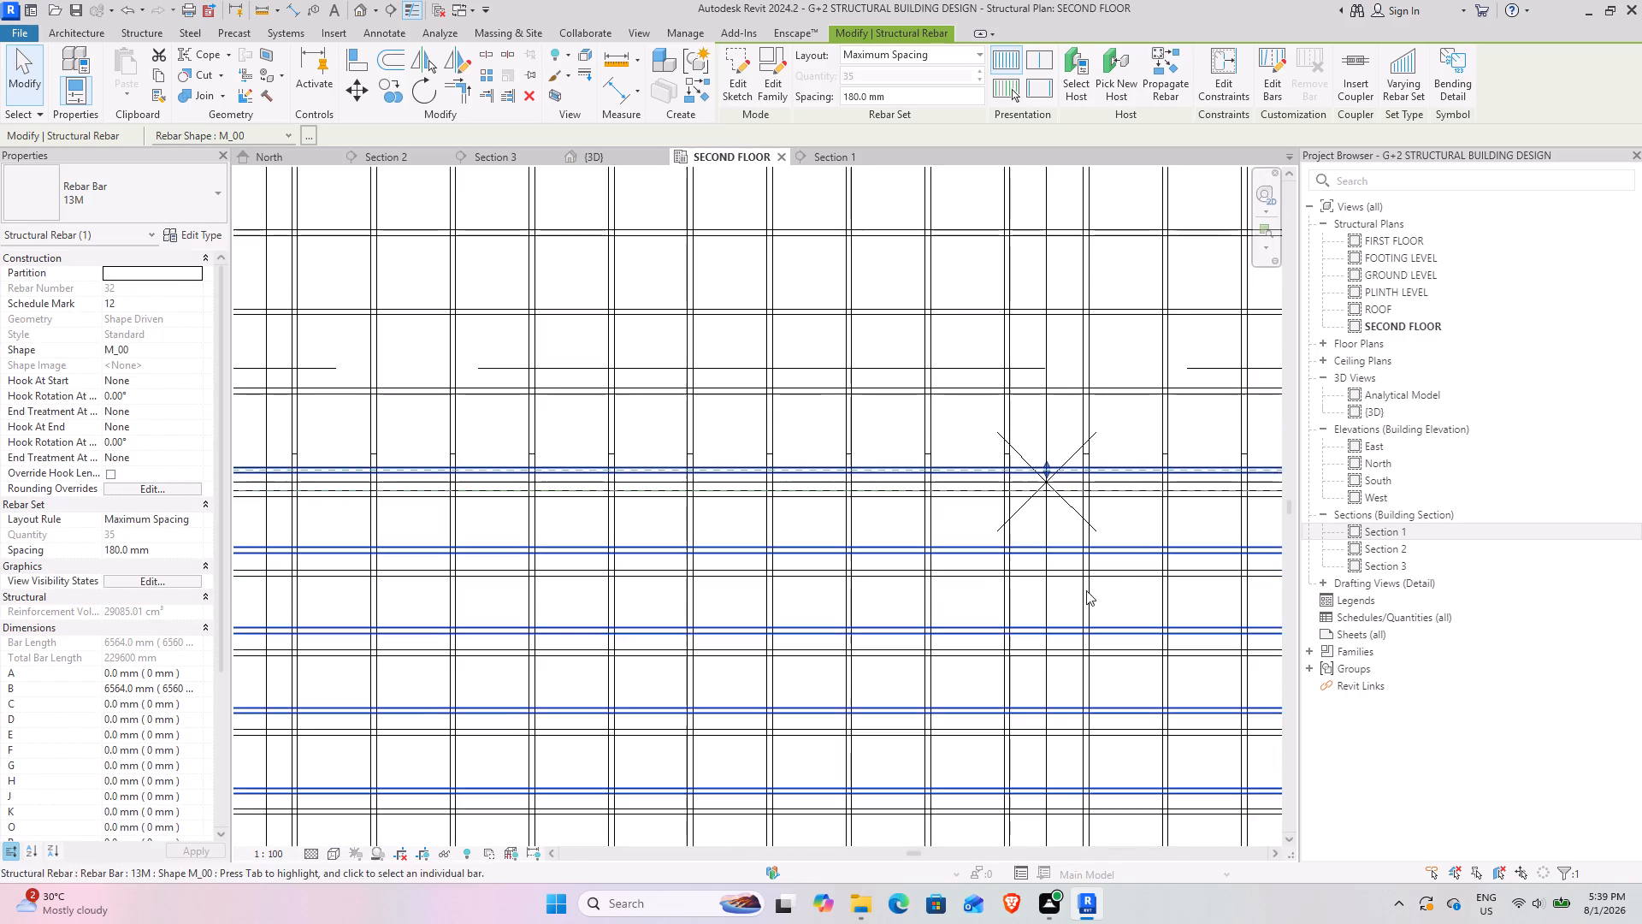
{"action": "middle_click_drag", "start_coordinate": [1136, 564], "coordinate": [694, 602]}
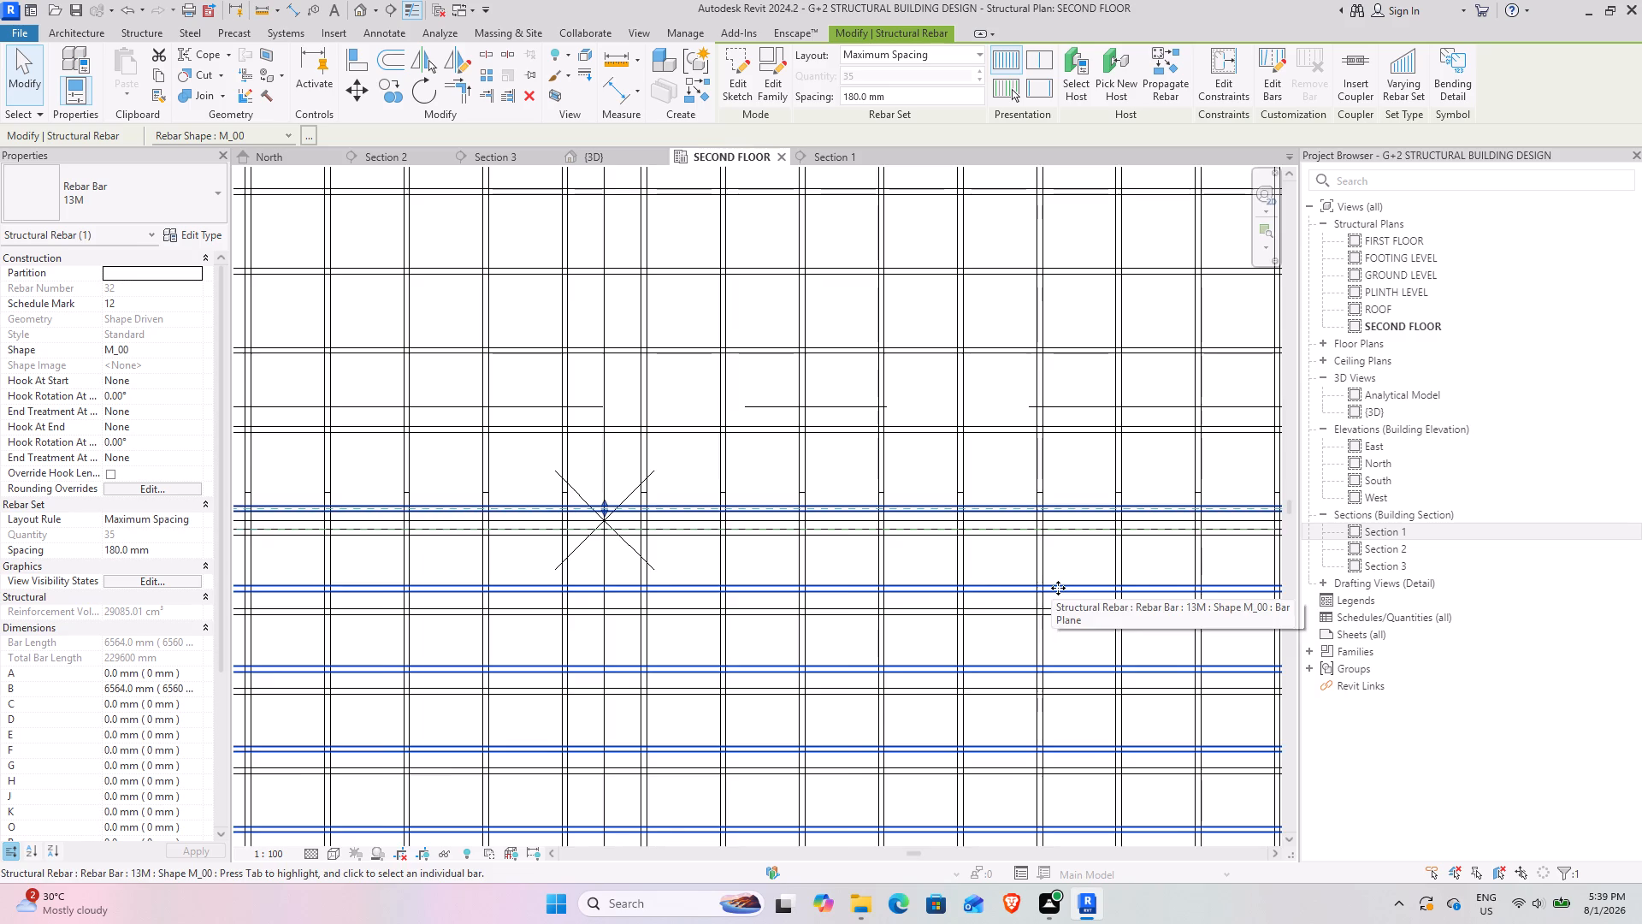
{"action": "middle_click_drag", "start_coordinate": [1058, 588], "coordinate": [798, 622]}
{"action": "scroll", "coordinate": [850, 556], "scroll_direction": "up", "scroll_amount": 8}
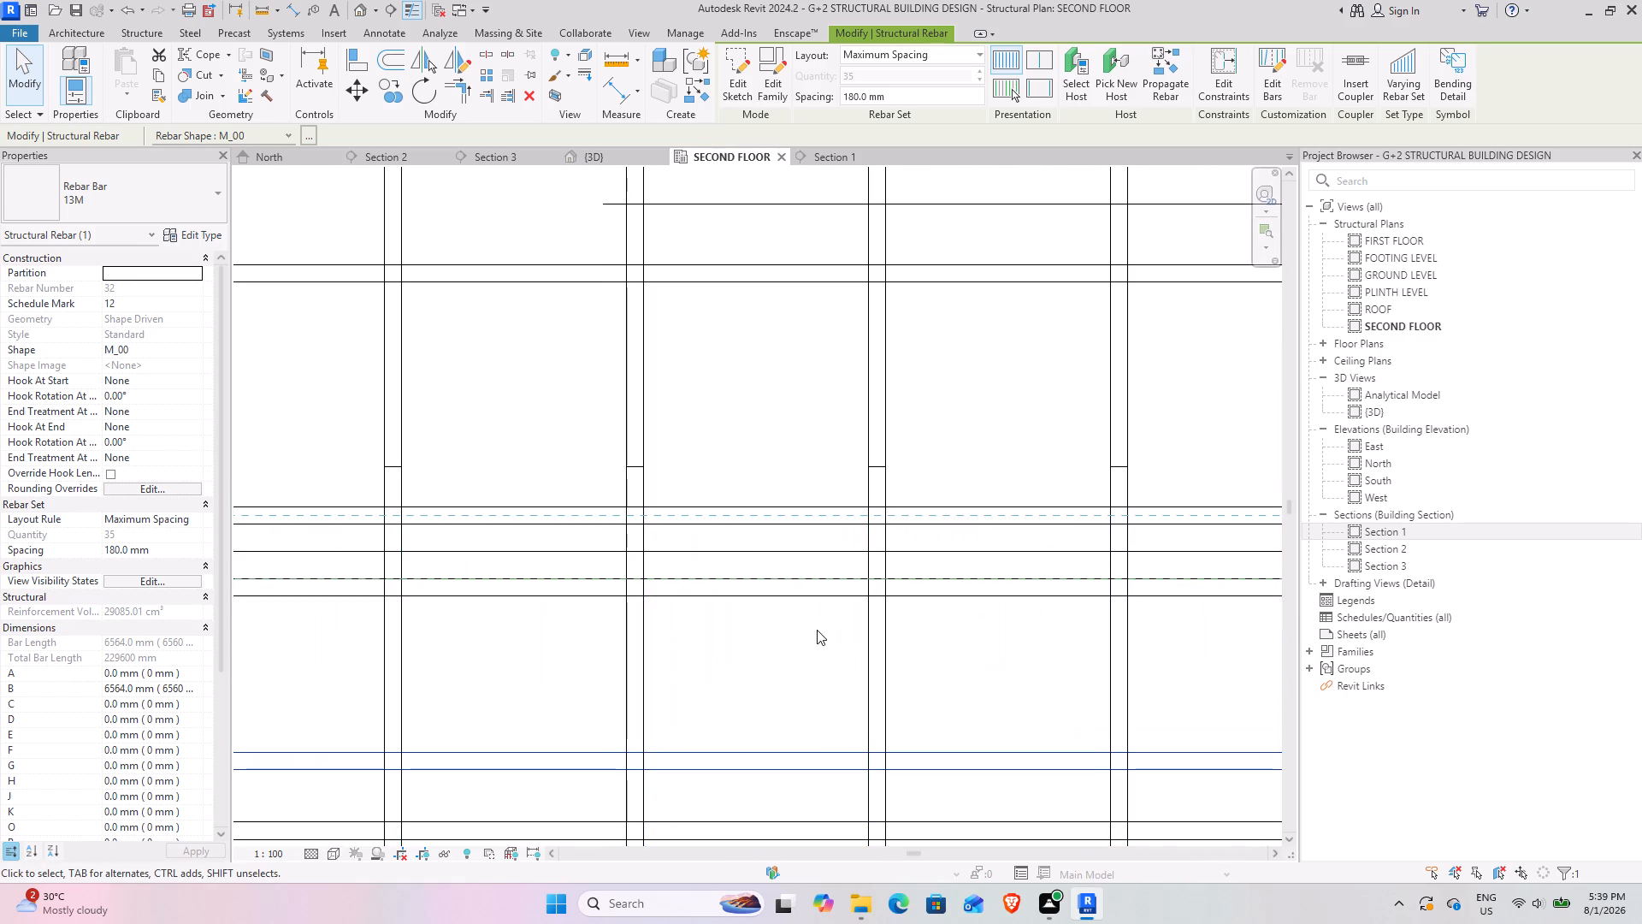
Undo the last move of the lower slab's straight 13M bar set at the shared slab edge near grid 8.
{"action": "scroll", "coordinate": [815, 639], "scroll_direction": "down", "scroll_amount": 9}
{"action": "middle_click_drag", "start_coordinate": [863, 728], "coordinate": [853, 698]}
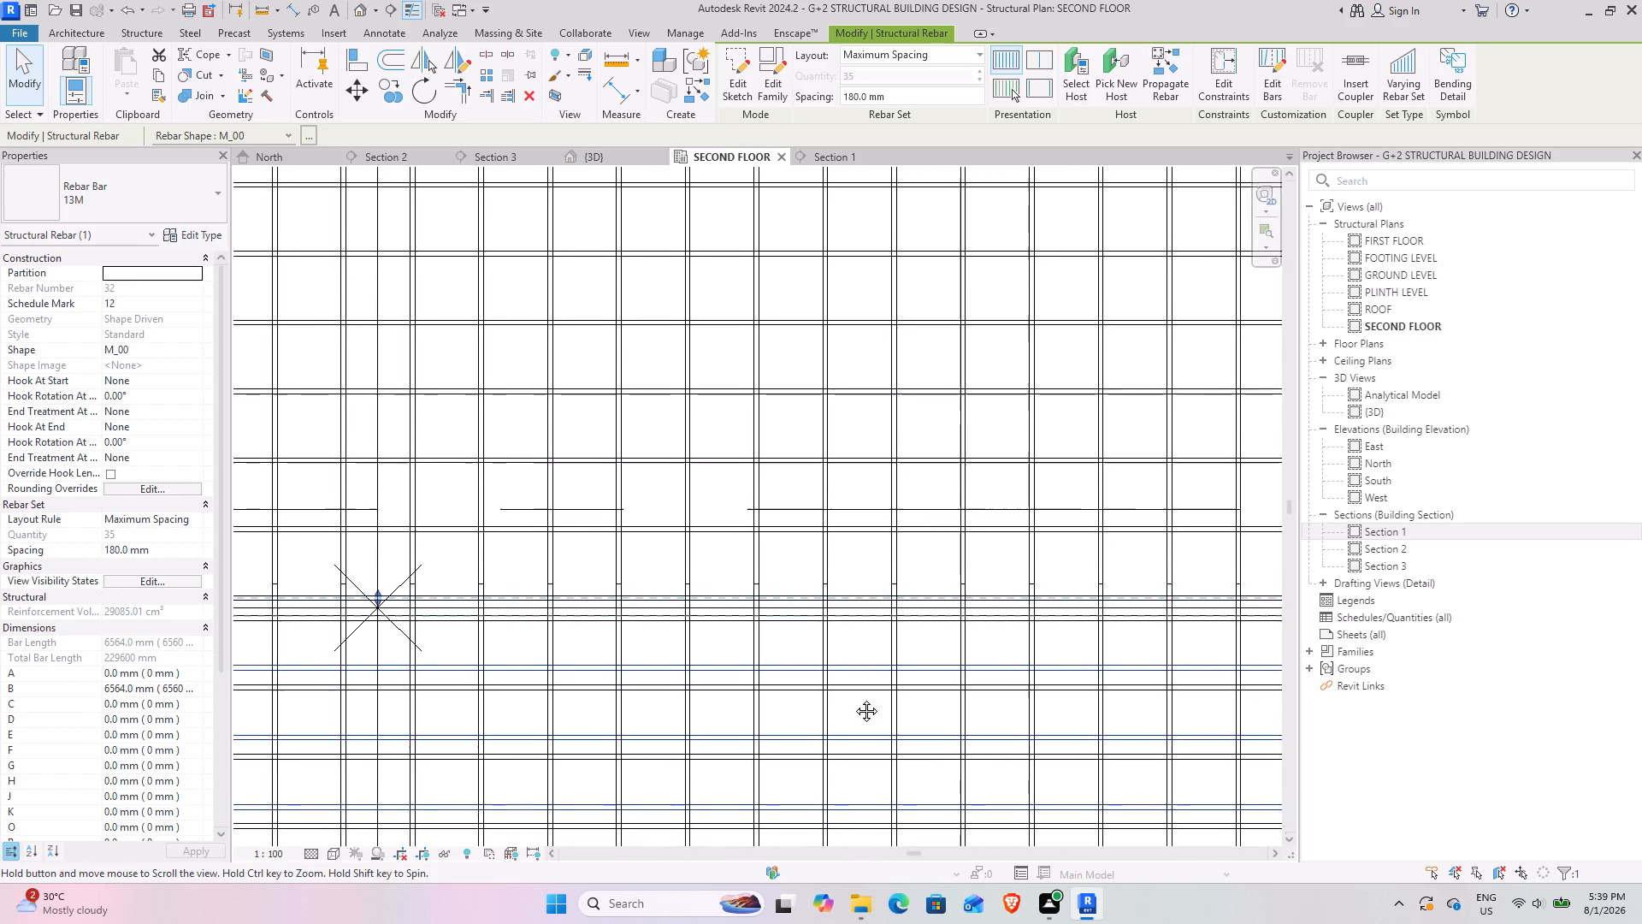
{"action": "middle_click_drag", "start_coordinate": [853, 698], "coordinate": [614, 376]}
{"action": "scroll", "coordinate": [832, 514], "scroll_direction": "down", "scroll_amount": 4}
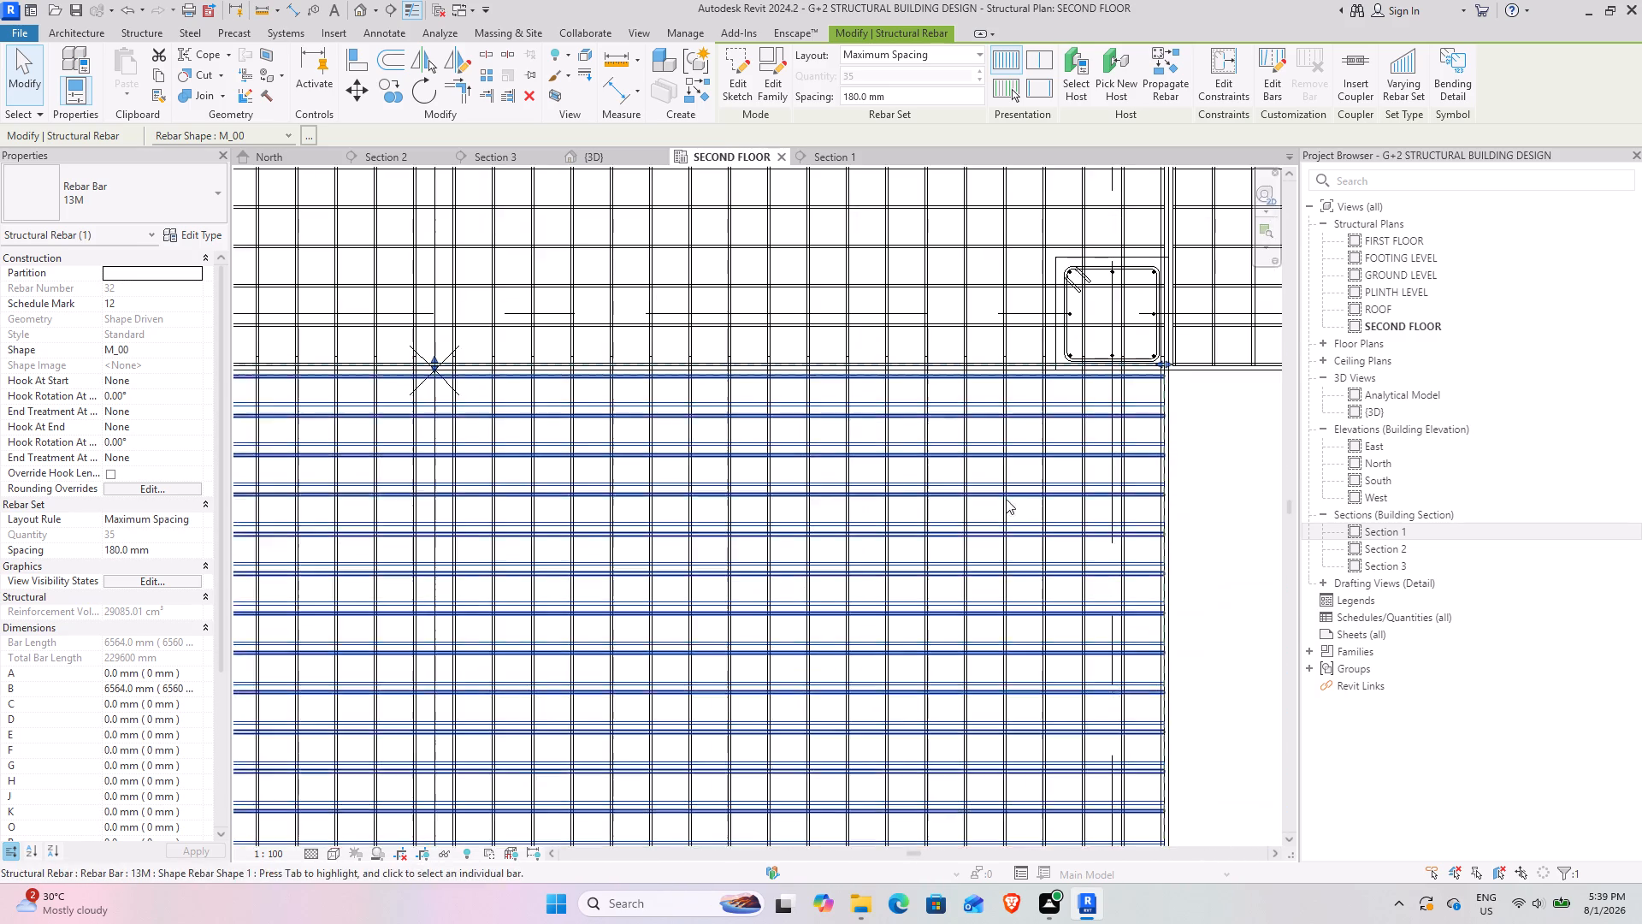
{"action": "middle_click_drag", "start_coordinate": [991, 499], "coordinate": [872, 523]}
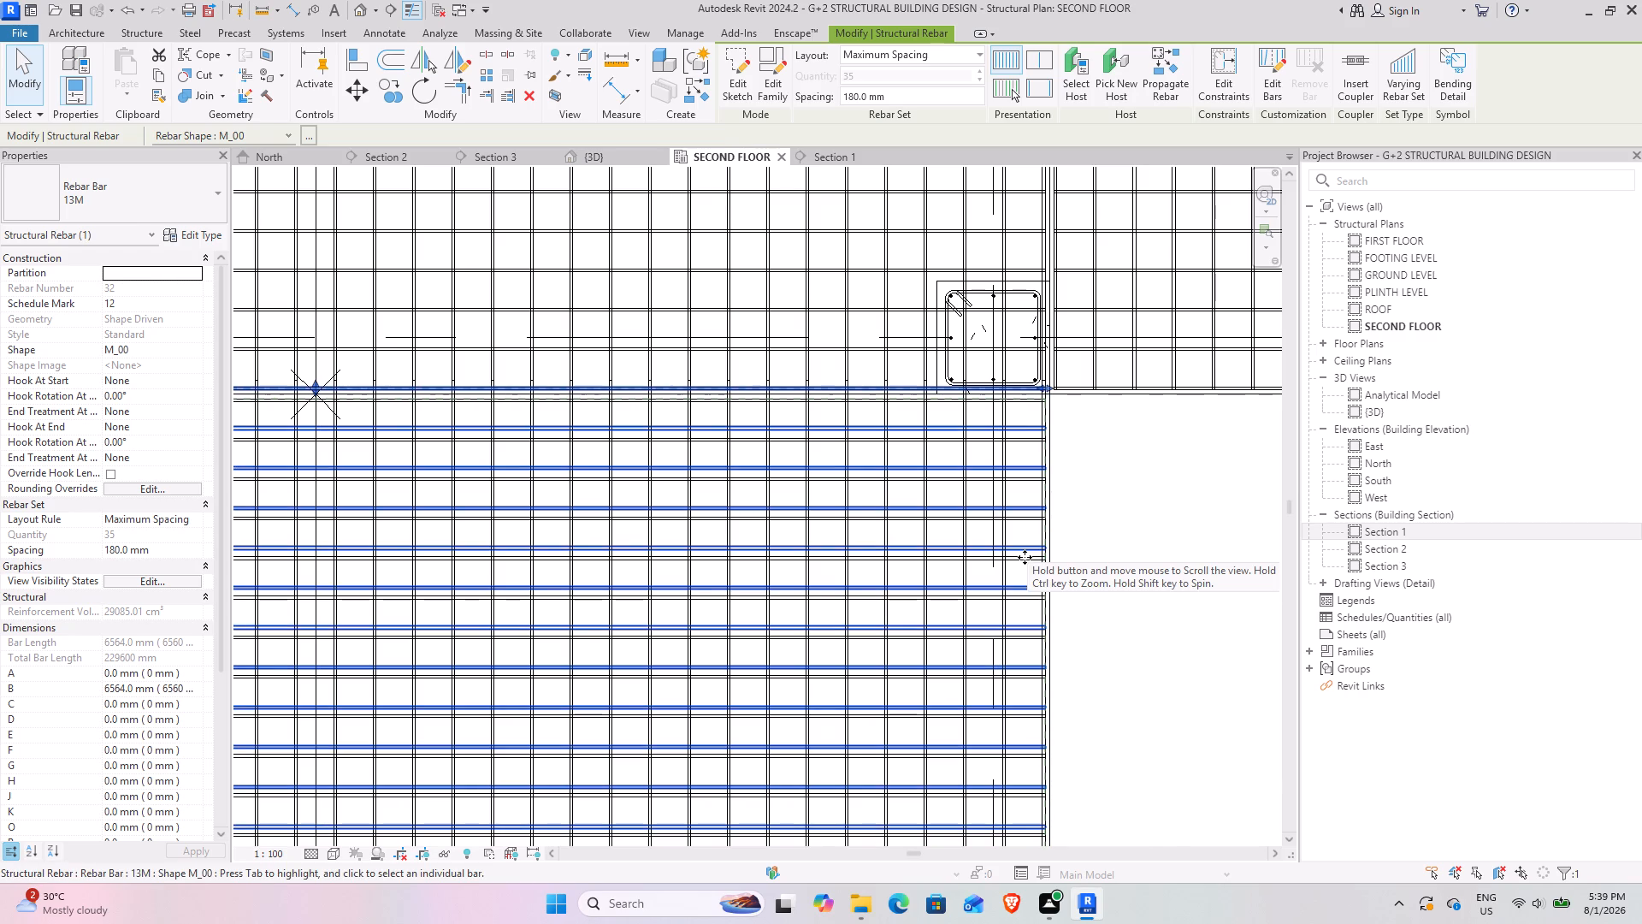
{"action": "key", "text": "ctrl+z"}
Extend the Rebar Shape 1 bent bar set of the slab between grids 6 and 8 past its shared edge near grid 3, making segment B about 1957 mm.
{"action": "scroll", "coordinate": [1015, 565], "scroll_direction": "down", "scroll_amount": 9}
{"action": "scroll", "coordinate": [1095, 597], "scroll_direction": "down", "scroll_amount": 1}
{"action": "middle_click_drag", "start_coordinate": [1091, 597], "coordinate": [859, 584]}
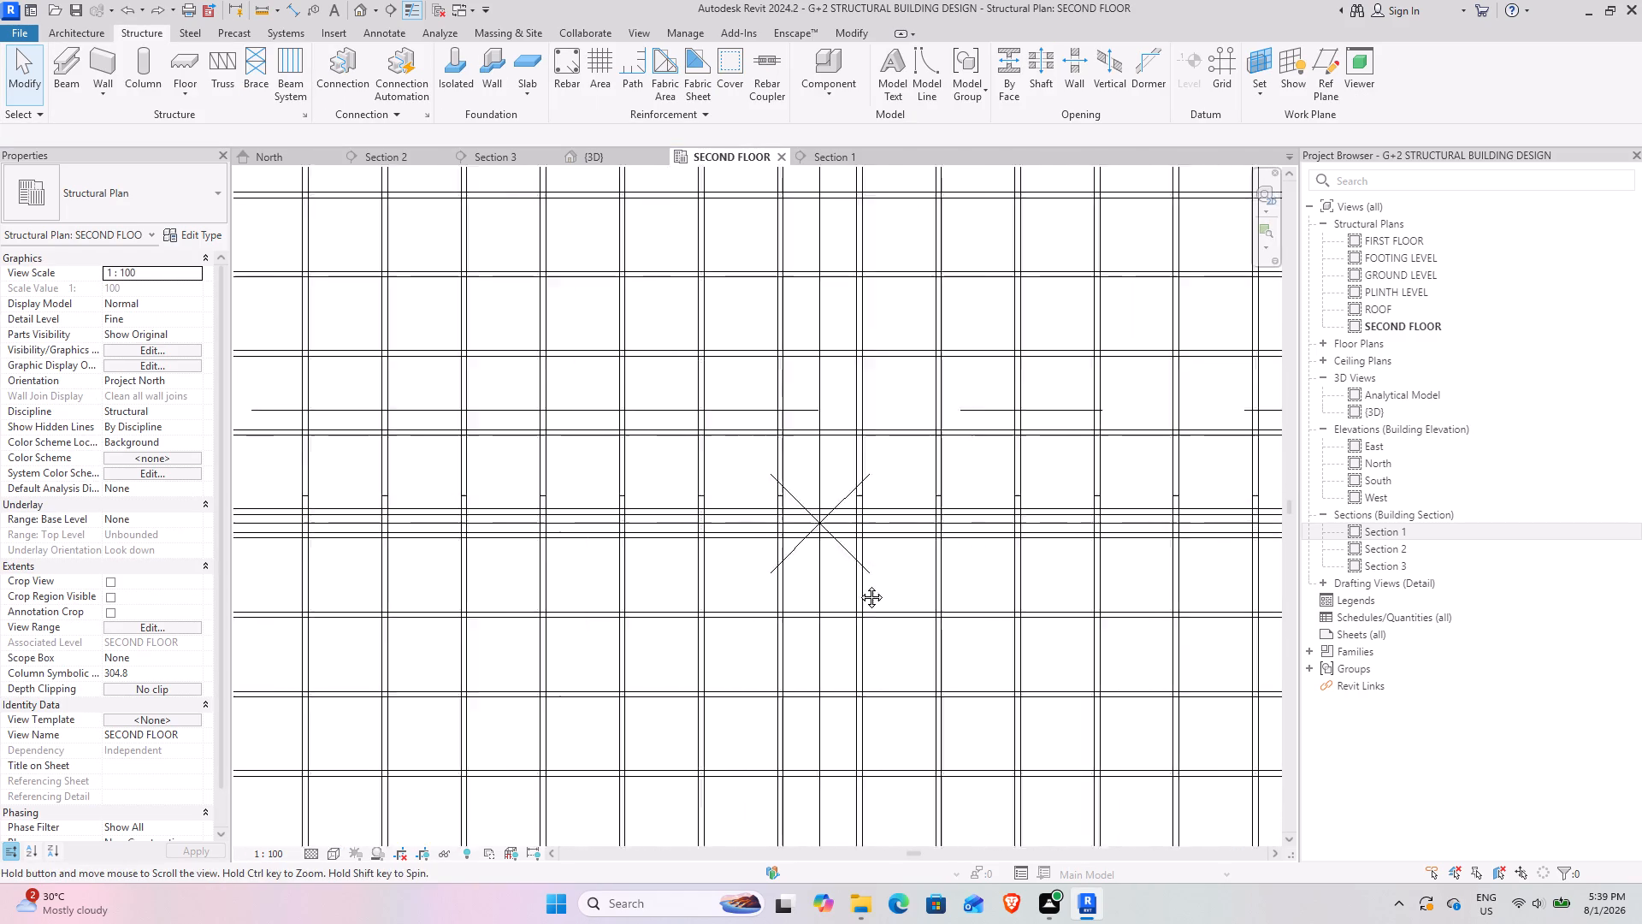
{"action": "middle_click_drag", "start_coordinate": [859, 584], "coordinate": [796, 583]}
{"action": "scroll", "coordinate": [1186, 607], "scroll_direction": "down", "scroll_amount": 4}
{"action": "middle_click_drag", "start_coordinate": [1161, 607], "coordinate": [701, 606]}
{"action": "middle_click_drag", "start_coordinate": [1131, 634], "coordinate": [819, 656]}
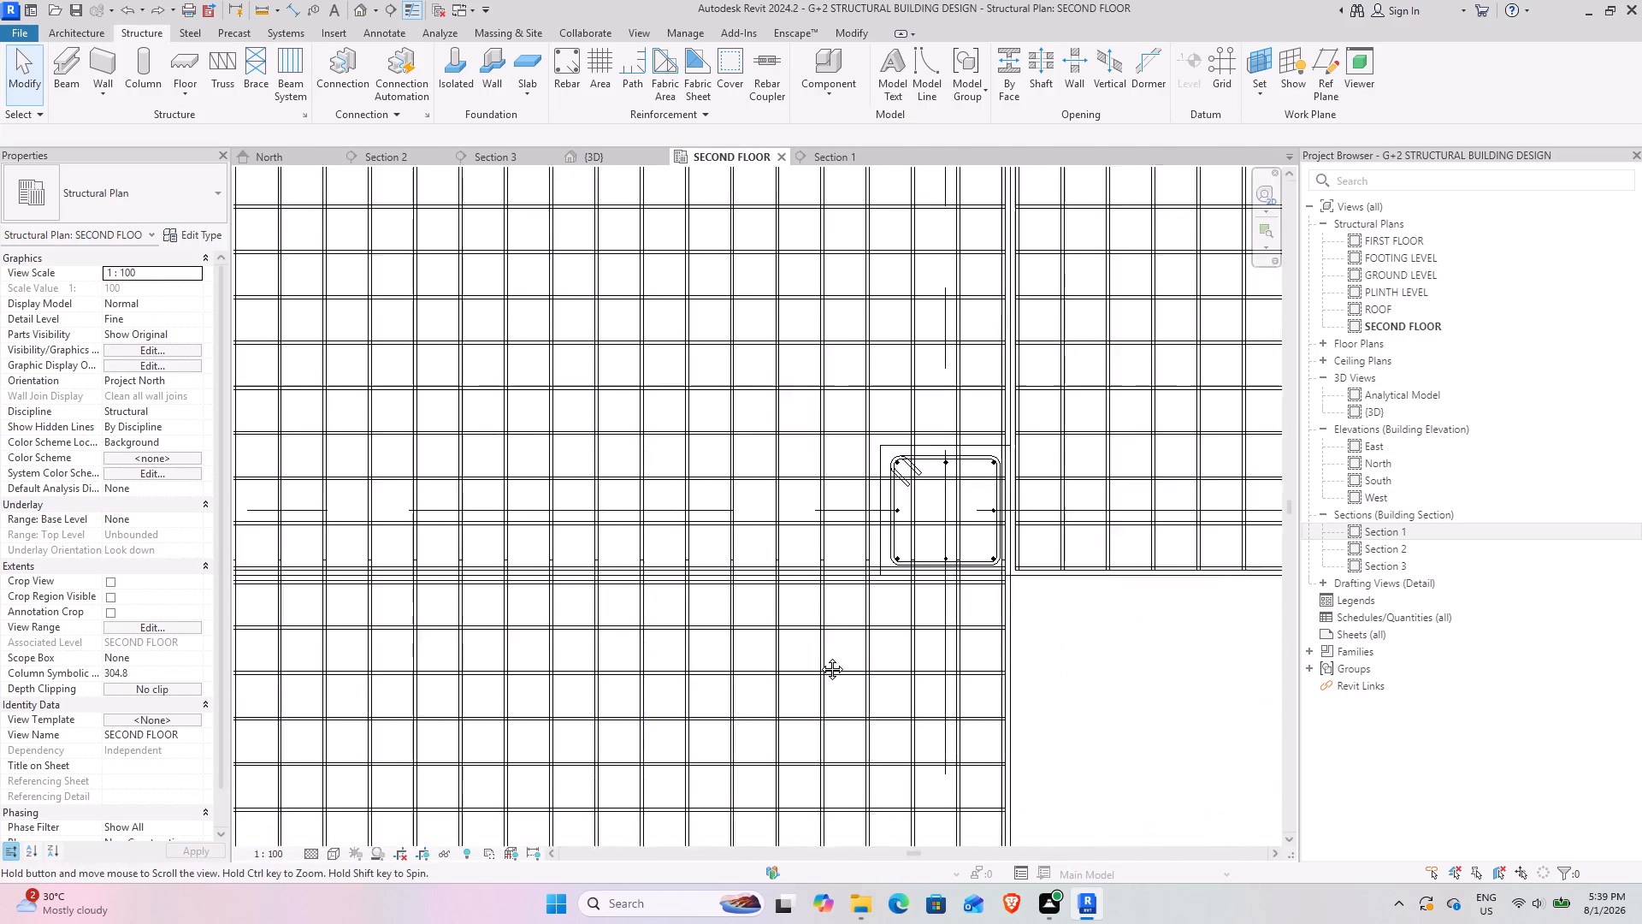
{"action": "middle_click_drag", "start_coordinate": [819, 656], "coordinate": [820, 656]}
{"action": "scroll", "coordinate": [866, 637], "scroll_direction": "down", "scroll_amount": 3}
{"action": "middle_click_drag", "start_coordinate": [1004, 636], "coordinate": [766, 450]}
{"action": "scroll", "coordinate": [696, 342], "scroll_direction": "up", "scroll_amount": 4}
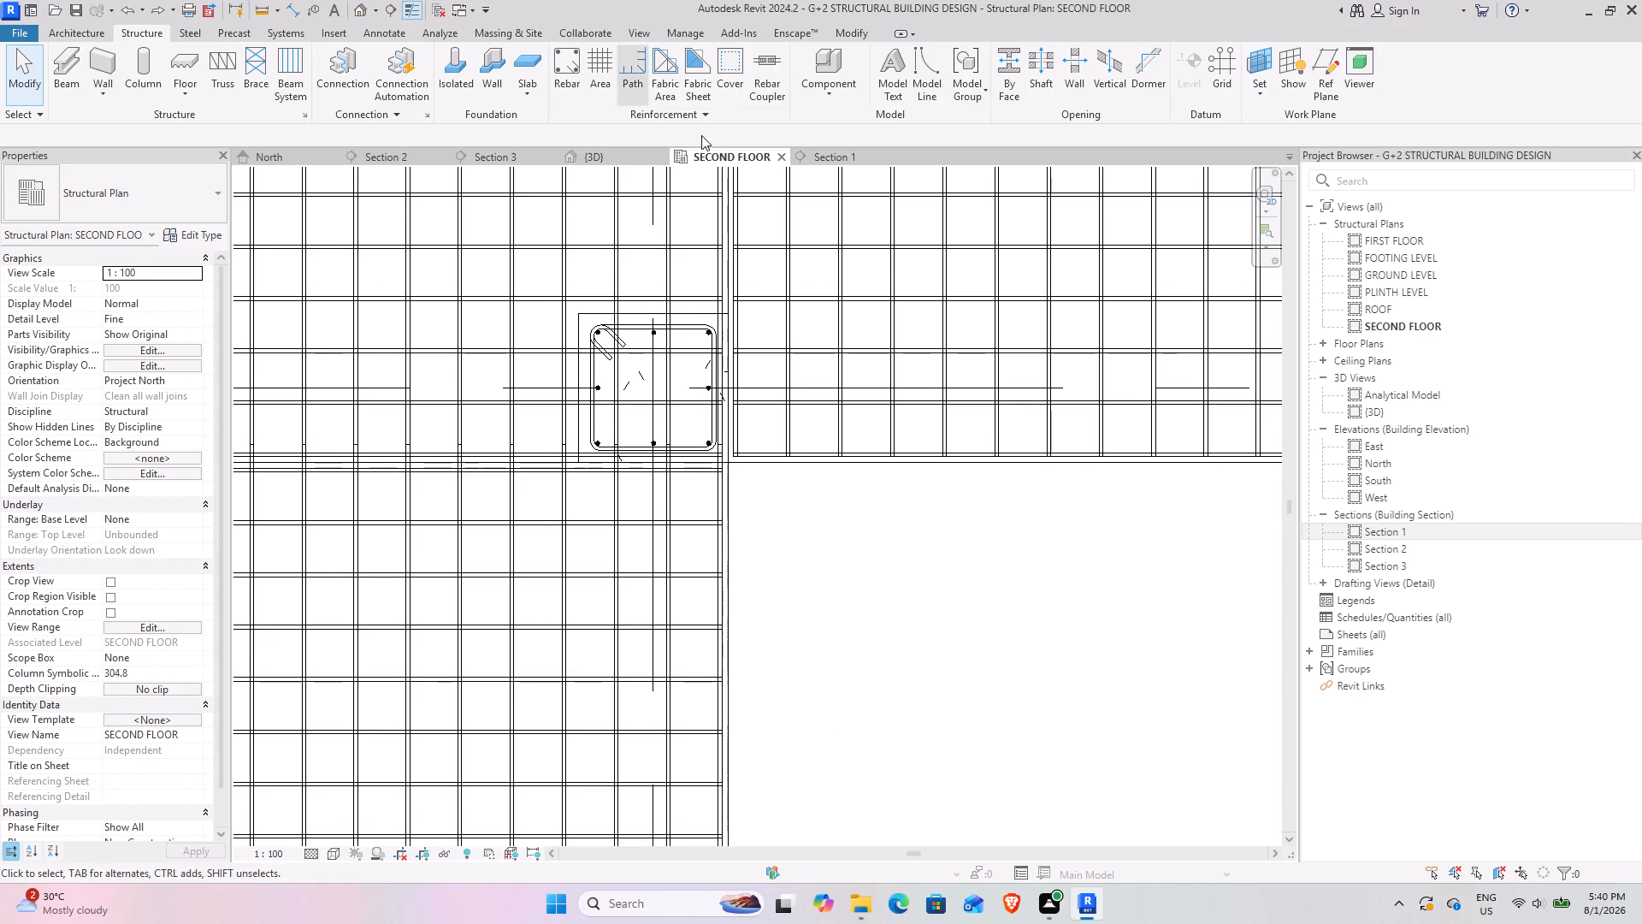
{"action": "middle_click_drag", "start_coordinate": [719, 258], "coordinate": [701, 623]}
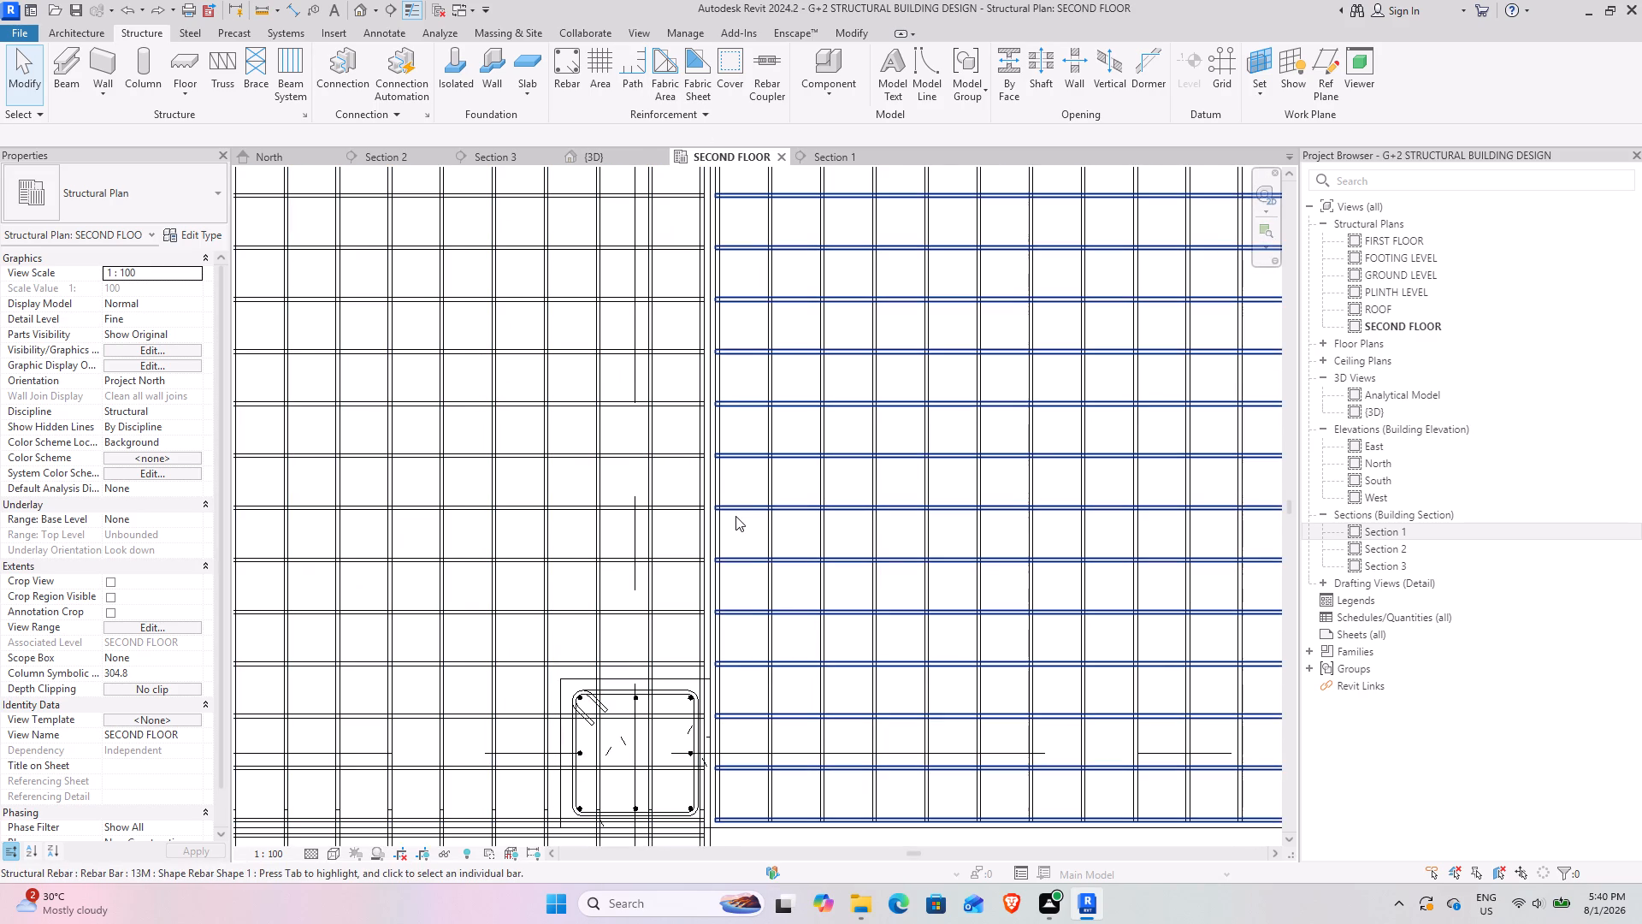
{"action": "left_click", "coordinate": [757, 505]}
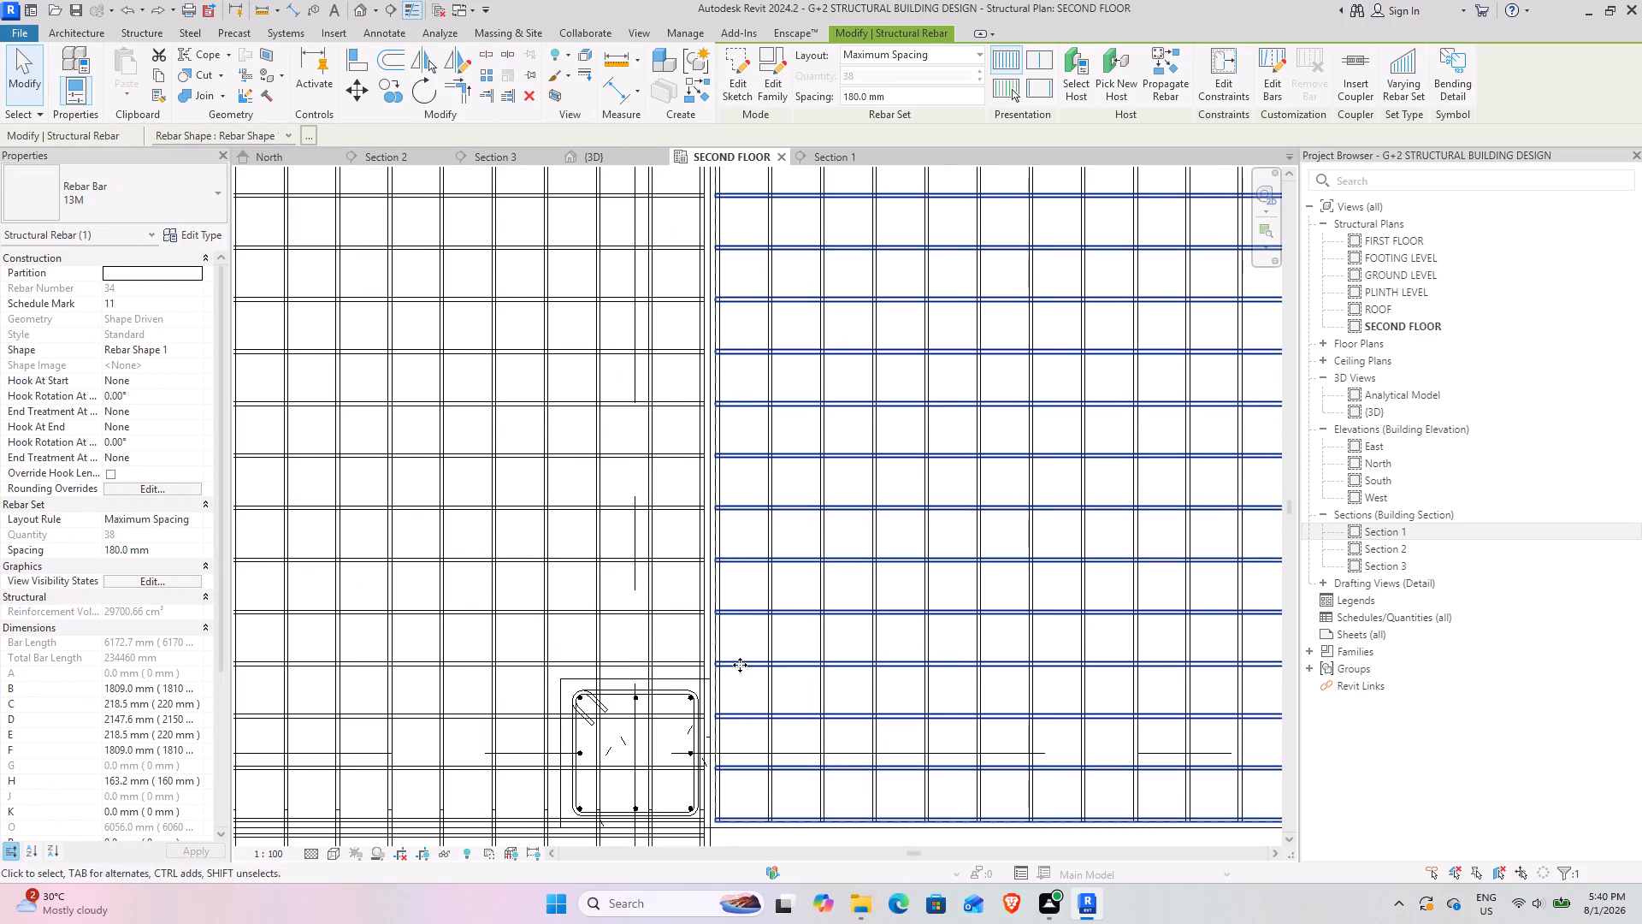
{"action": "middle_click_drag", "start_coordinate": [717, 661], "coordinate": [703, 598]}
{"action": "middle_click_drag", "start_coordinate": [796, 472], "coordinate": [846, 868]}
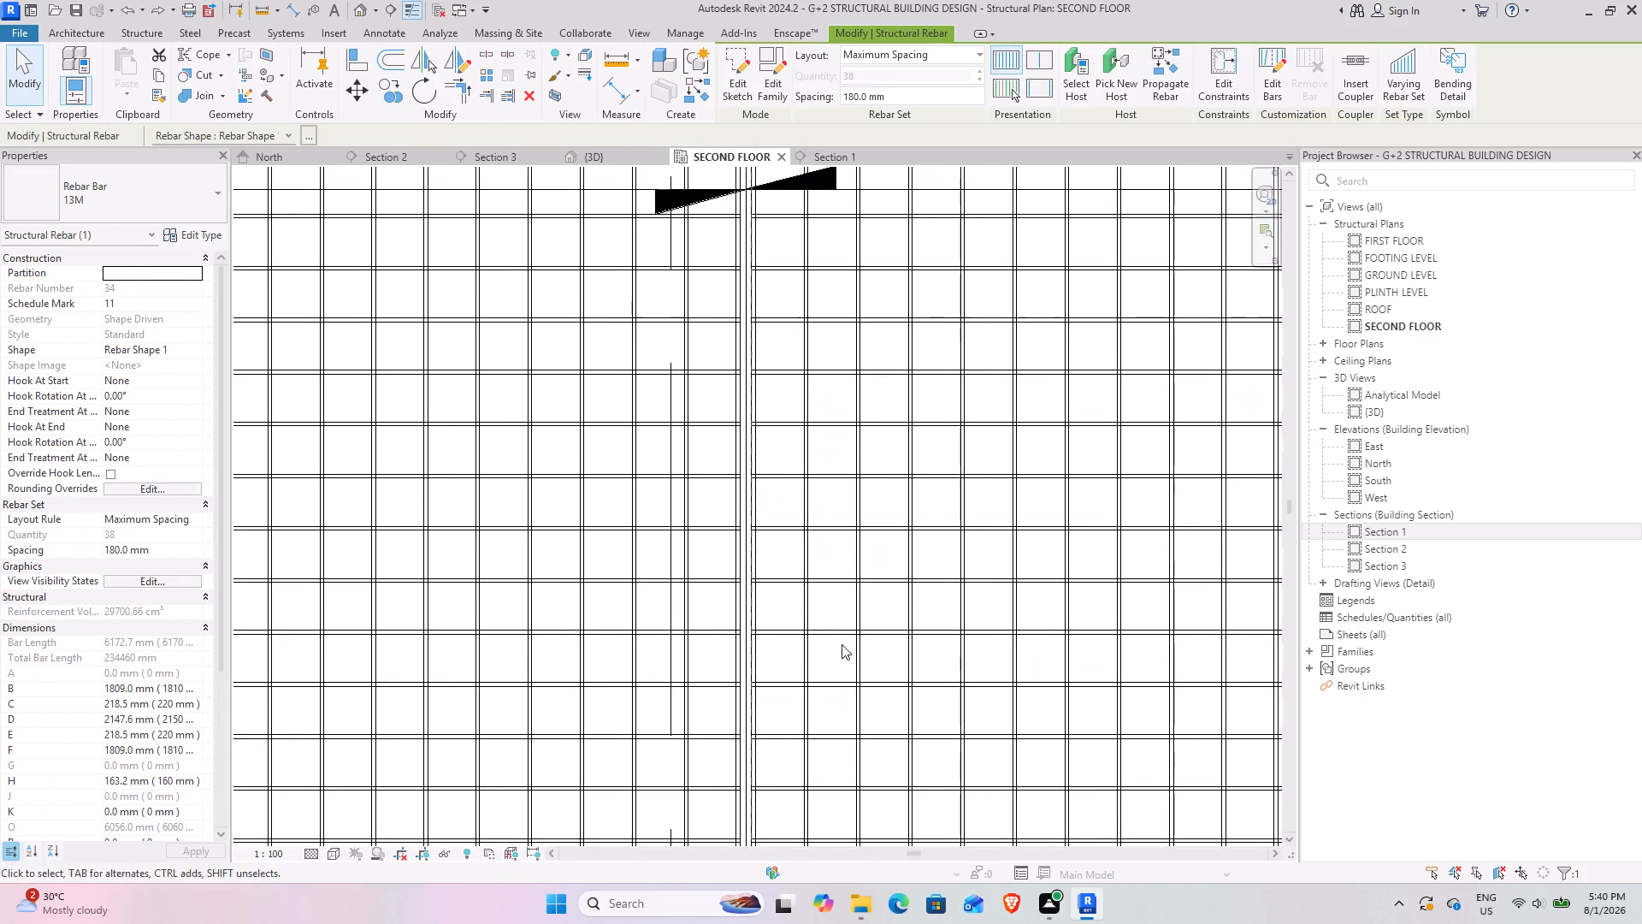
{"action": "middle_click_drag", "start_coordinate": [842, 481], "coordinate": [827, 735]}
{"action": "middle_click_drag", "start_coordinate": [840, 573], "coordinate": [848, 836]}
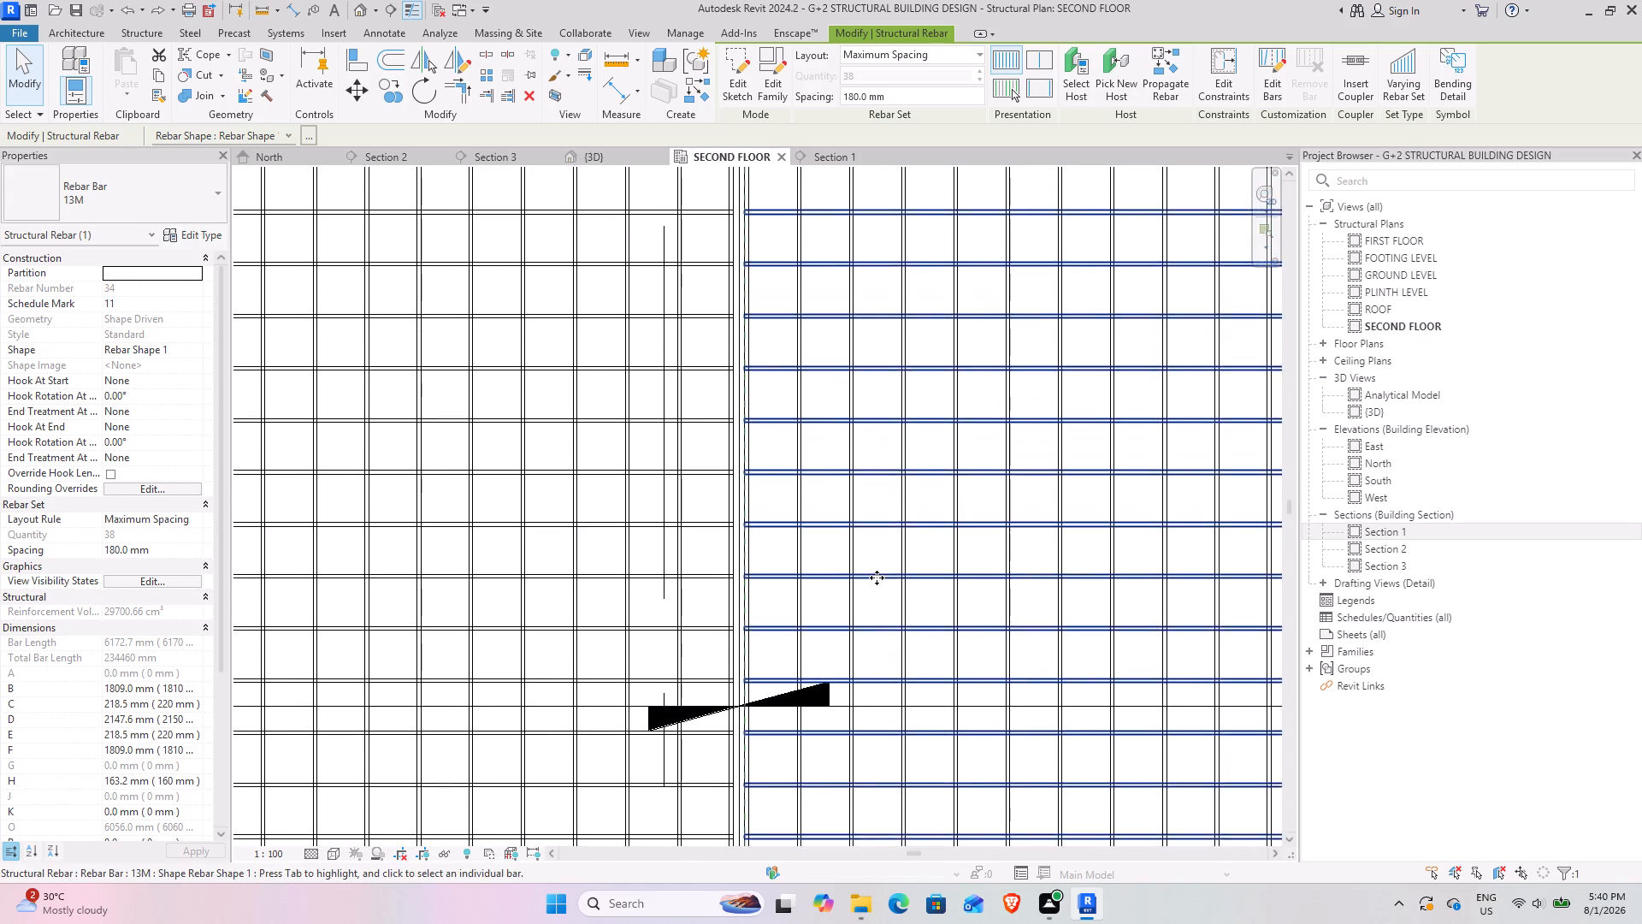
{"action": "scroll", "coordinate": [877, 577], "scroll_direction": "down", "scroll_amount": 4}
{"action": "middle_click_drag", "start_coordinate": [933, 497], "coordinate": [842, 849]}
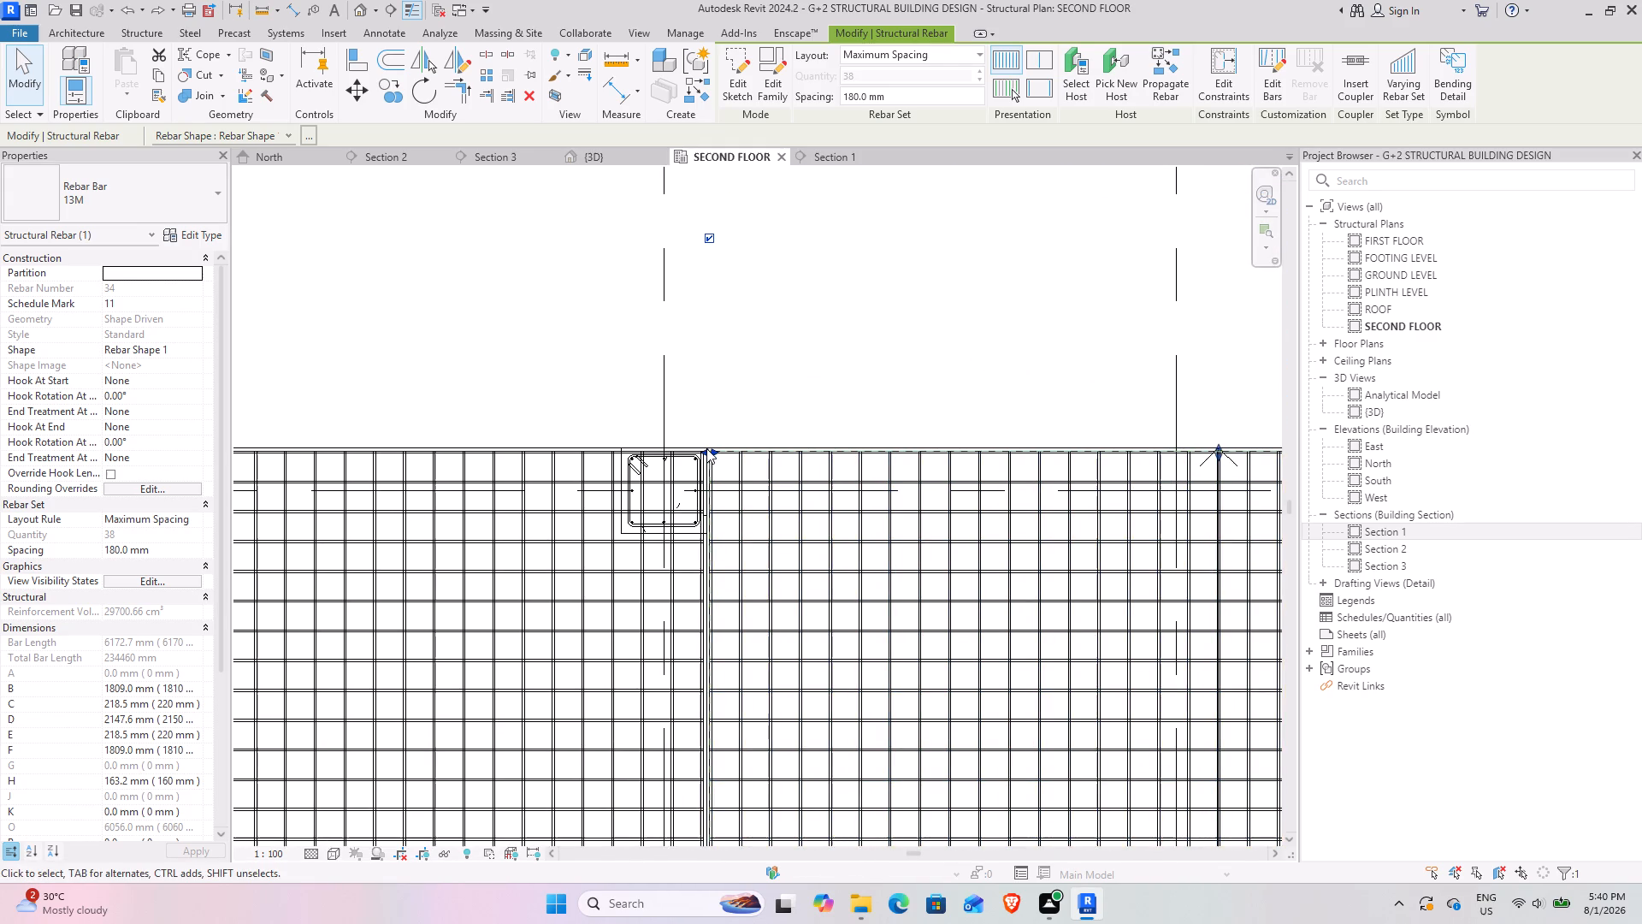
{"action": "scroll", "coordinate": [704, 447], "scroll_direction": "up", "scroll_amount": 12}
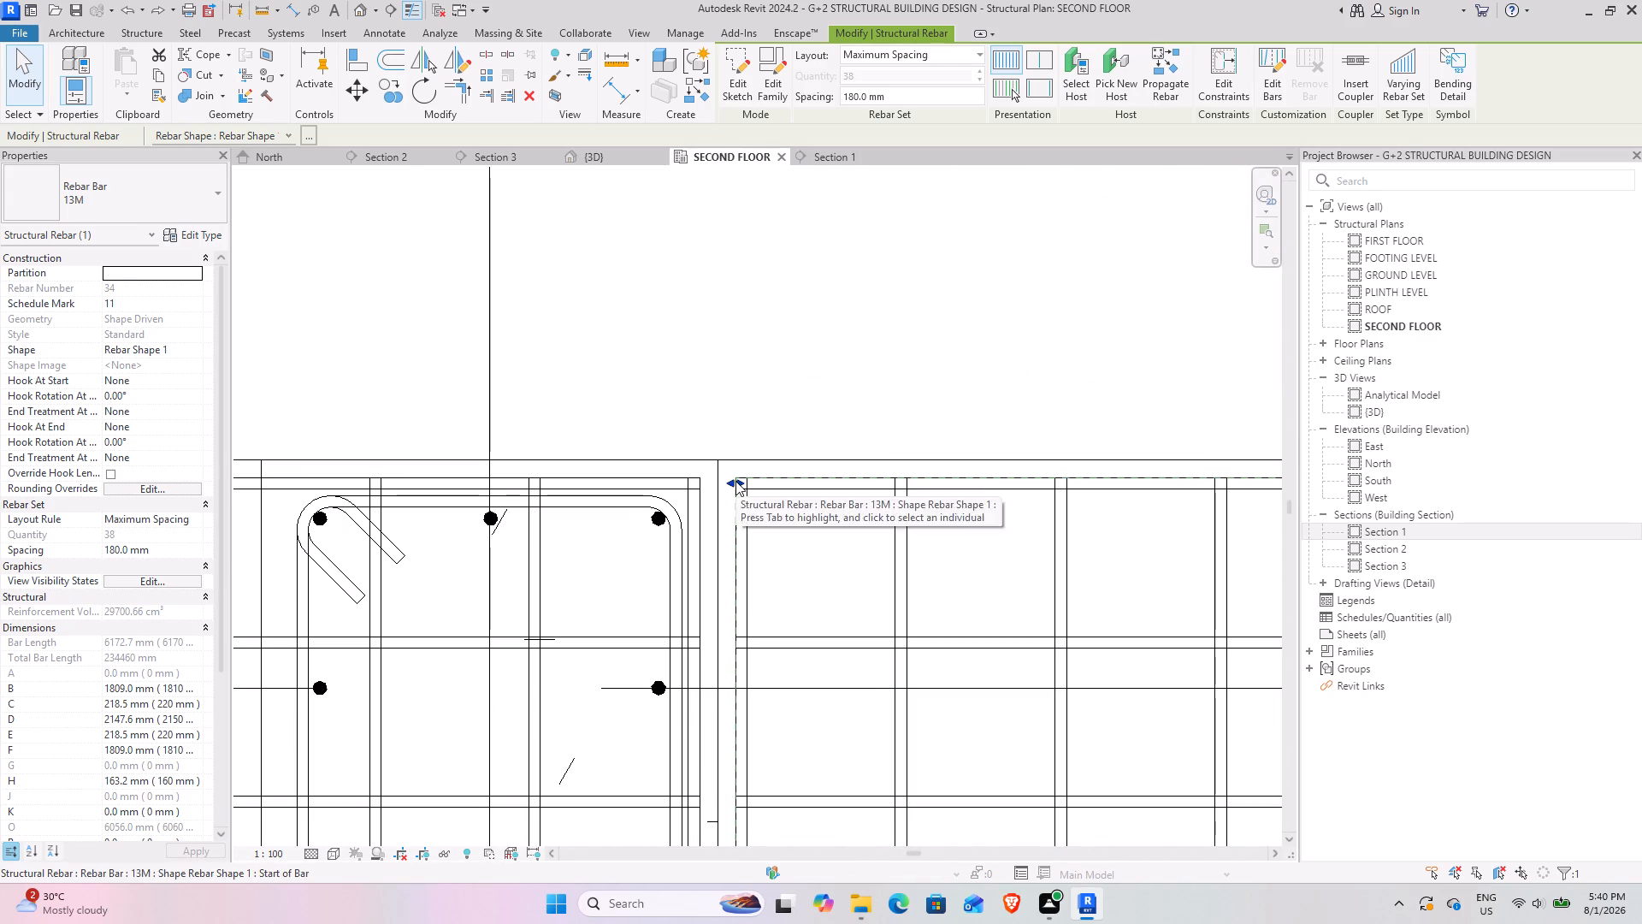
{"action": "left_click_drag", "start_coordinate": [733, 481], "coordinate": [603, 481]}
{"action": "scroll", "coordinate": [858, 627], "scroll_direction": "down", "scroll_amount": 10}
{"action": "middle_click_drag", "start_coordinate": [1113, 681], "coordinate": [566, 299]}
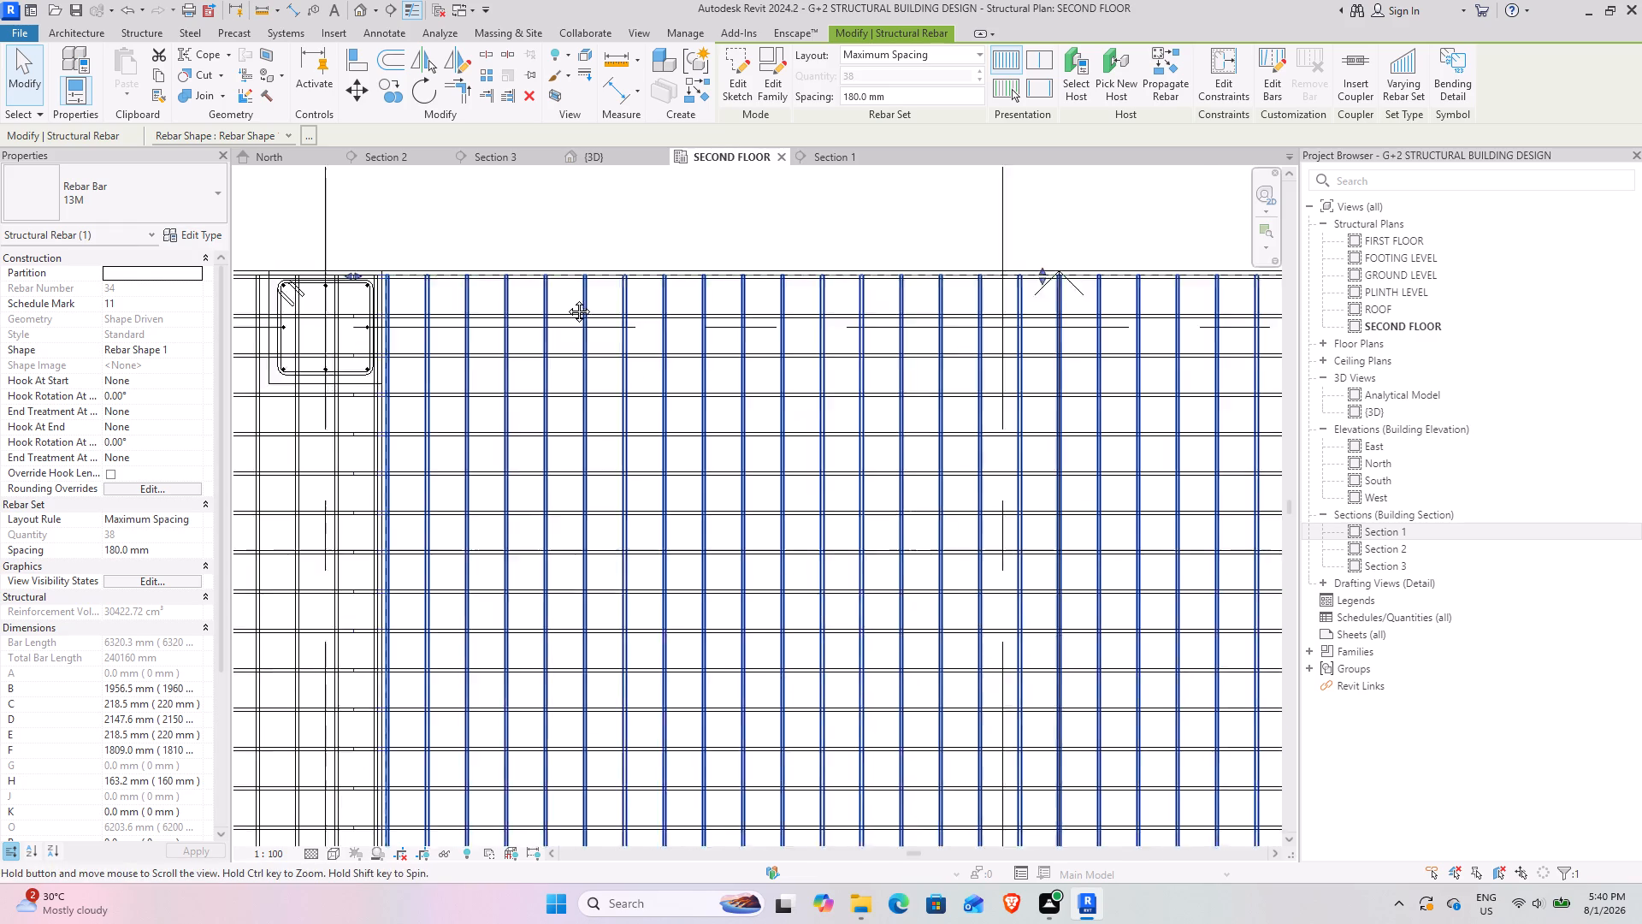
{"action": "middle_click_drag", "start_coordinate": [566, 299], "coordinate": [496, 258]}
{"action": "middle_click_drag", "start_coordinate": [734, 641], "coordinate": [782, 331]}
{"action": "scroll", "coordinate": [814, 564], "scroll_direction": "down", "scroll_amount": 9}
{"action": "middle_click_drag", "start_coordinate": [761, 724], "coordinate": [758, 412]}
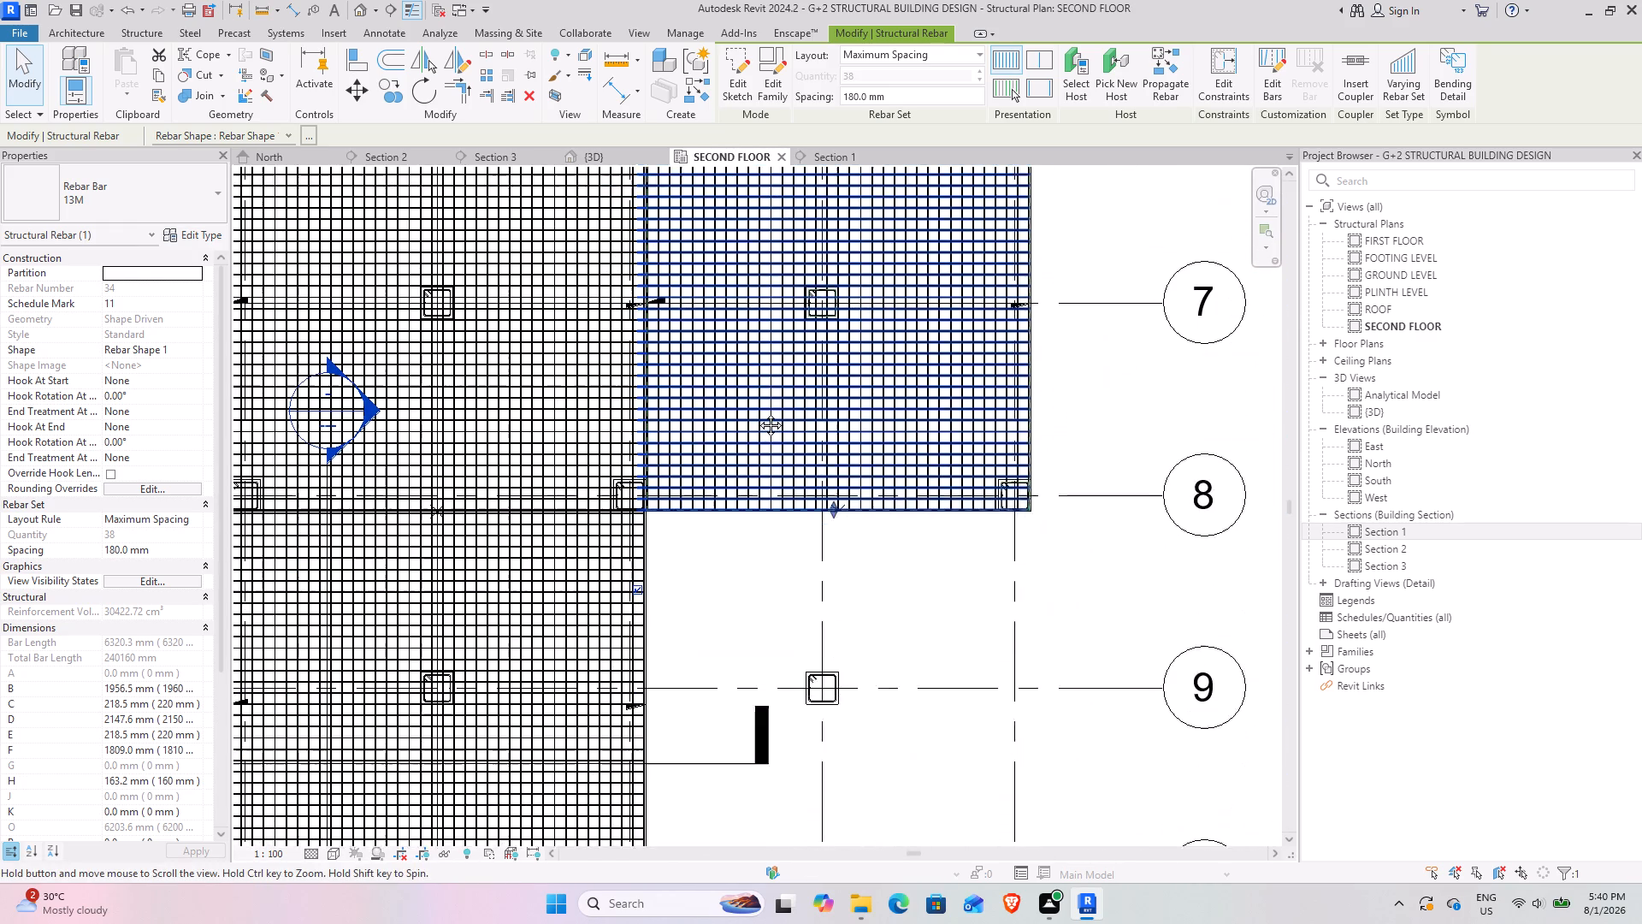
{"action": "middle_click_drag", "start_coordinate": [758, 412], "coordinate": [757, 412]}
{"action": "left_click", "coordinate": [924, 746]}
Create a rectangular 8" slab floor in the empty bay between grids 8 and 10, from the adjoining slab corner to the grid 10 column's outer corner.
{"action": "scroll", "coordinate": [871, 535], "scroll_direction": "down", "scroll_amount": 4}
{"action": "middle_click_drag", "start_coordinate": [807, 626], "coordinate": [797, 623]}
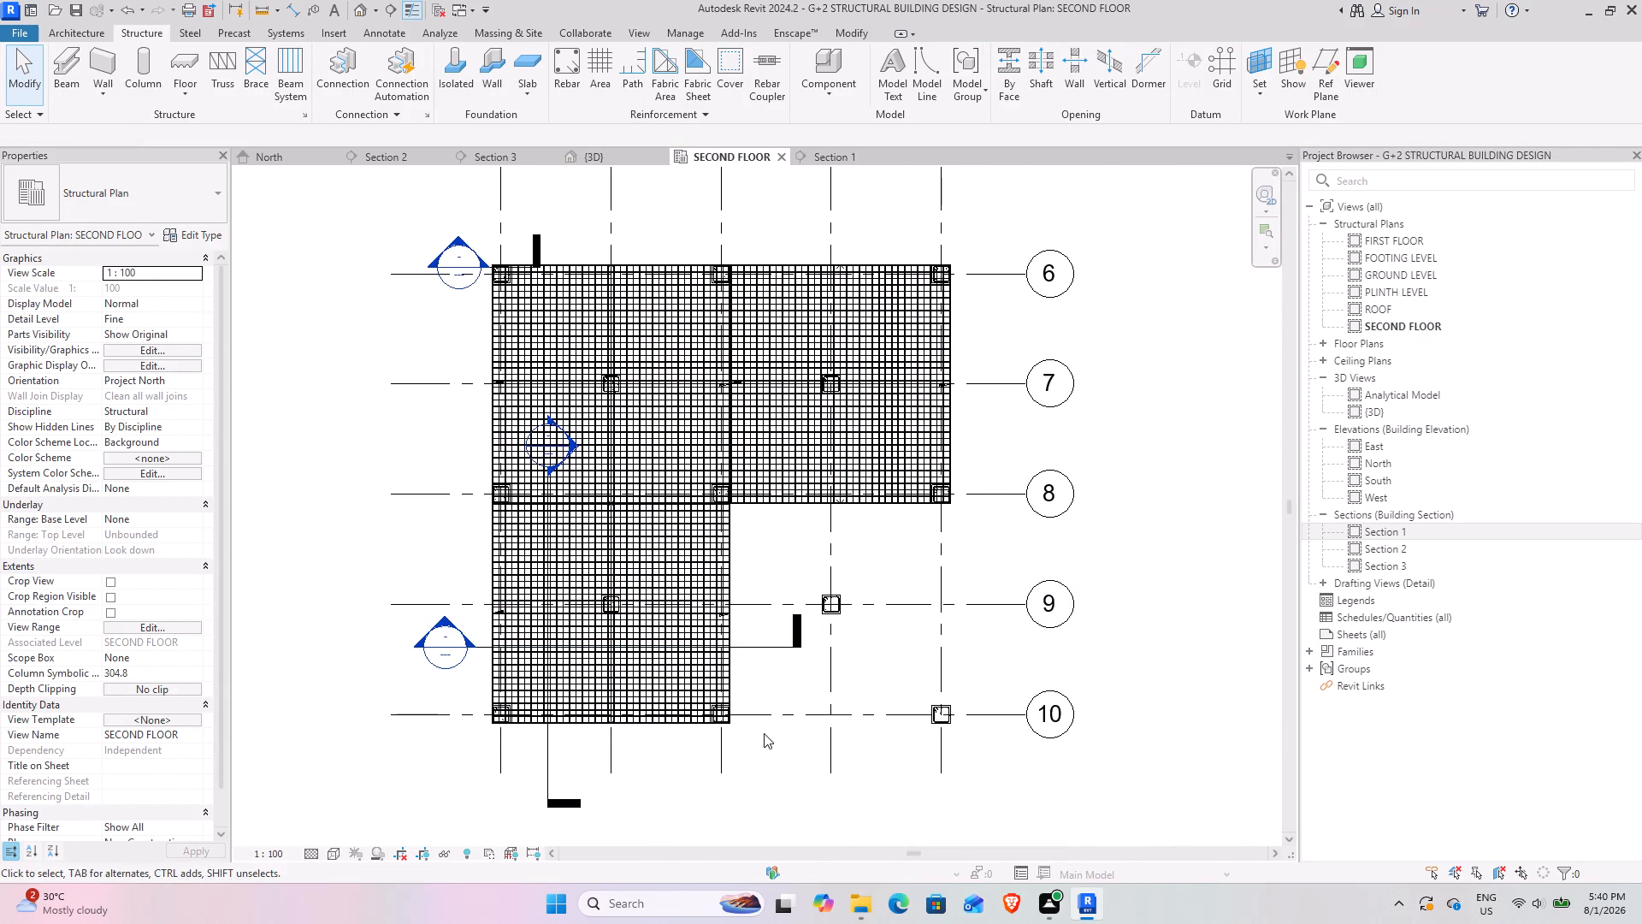
{"action": "left_click", "coordinate": [183, 61]}
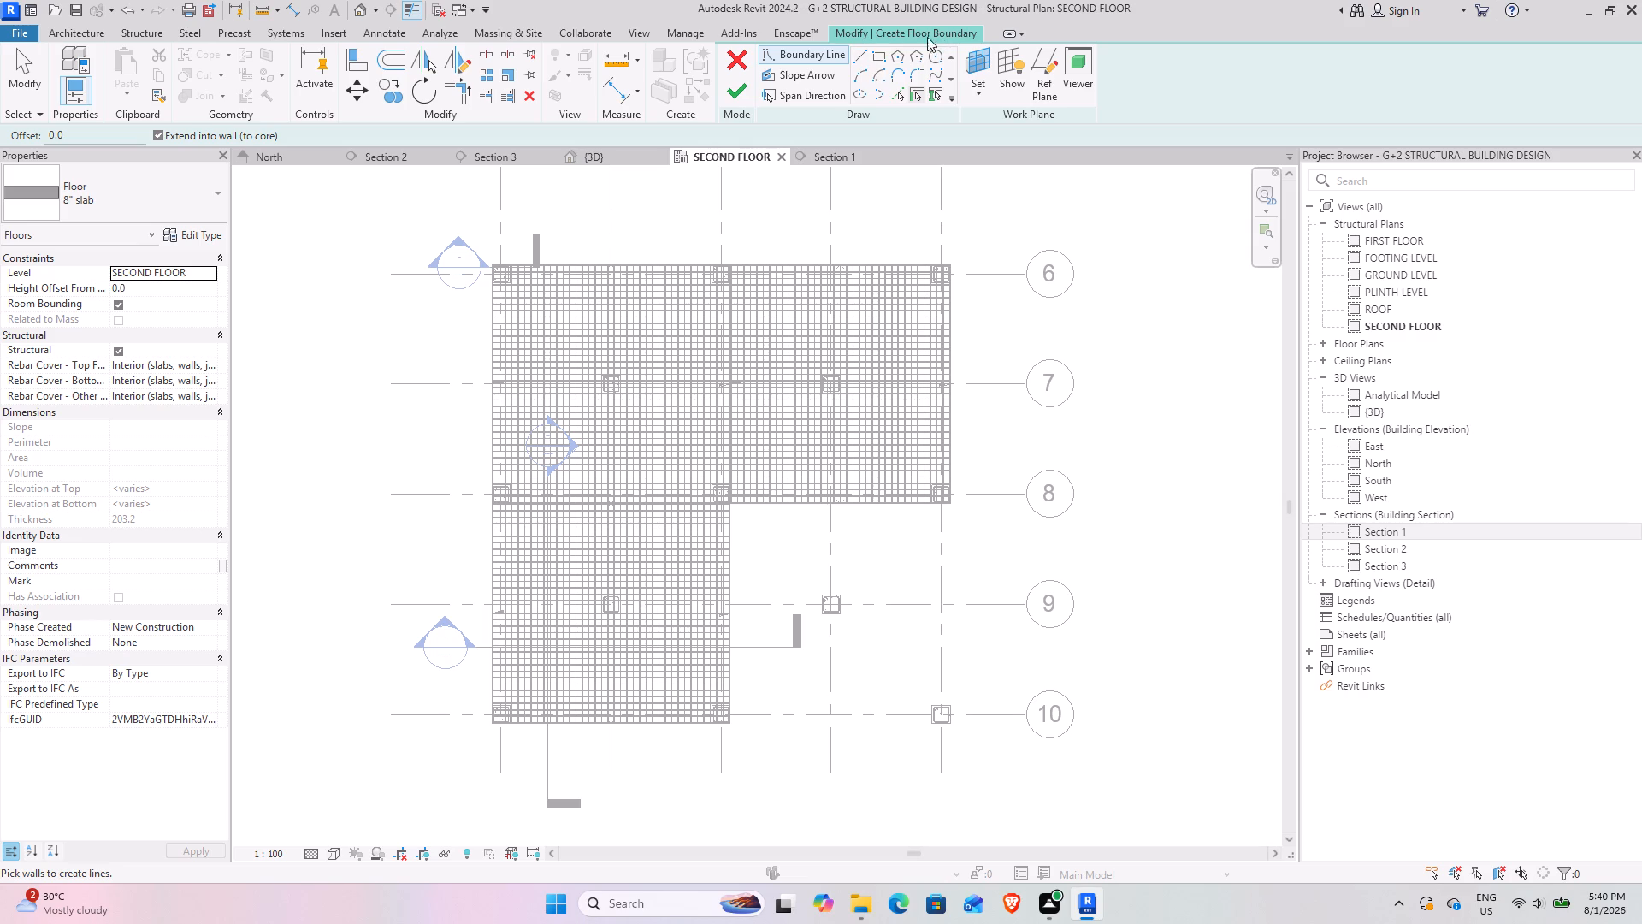
{"action": "left_click", "coordinate": [883, 64]}
{"action": "scroll", "coordinate": [751, 536], "scroll_direction": "up", "scroll_amount": 12}
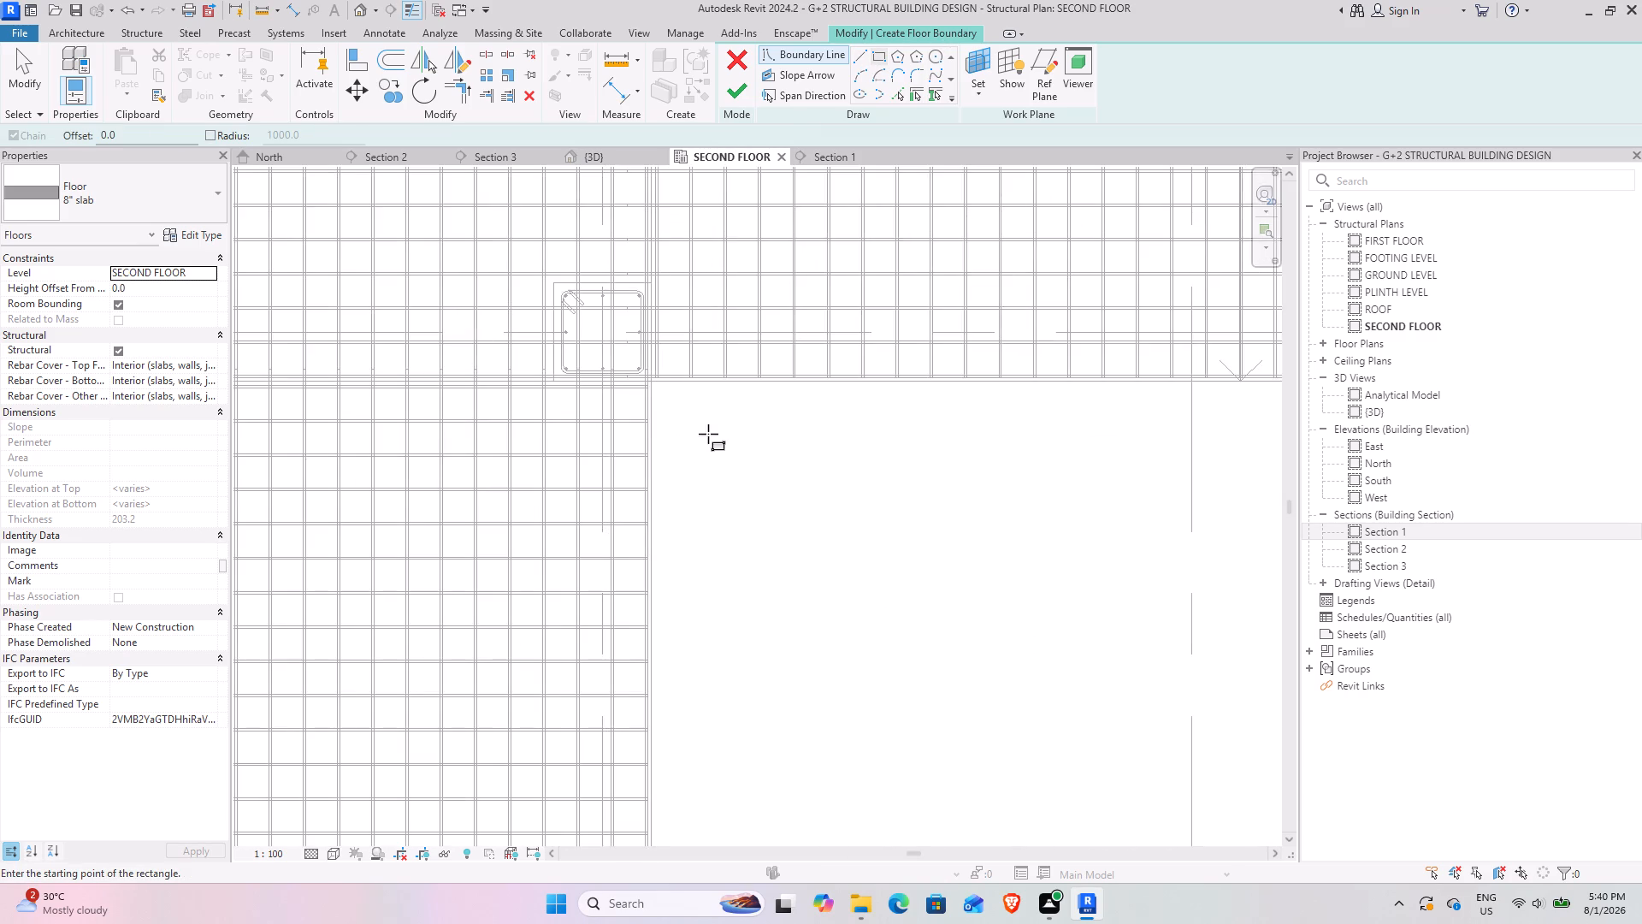
{"action": "scroll", "coordinate": [681, 401], "scroll_direction": "up", "scroll_amount": 7}
{"action": "left_click", "coordinate": [619, 381]}
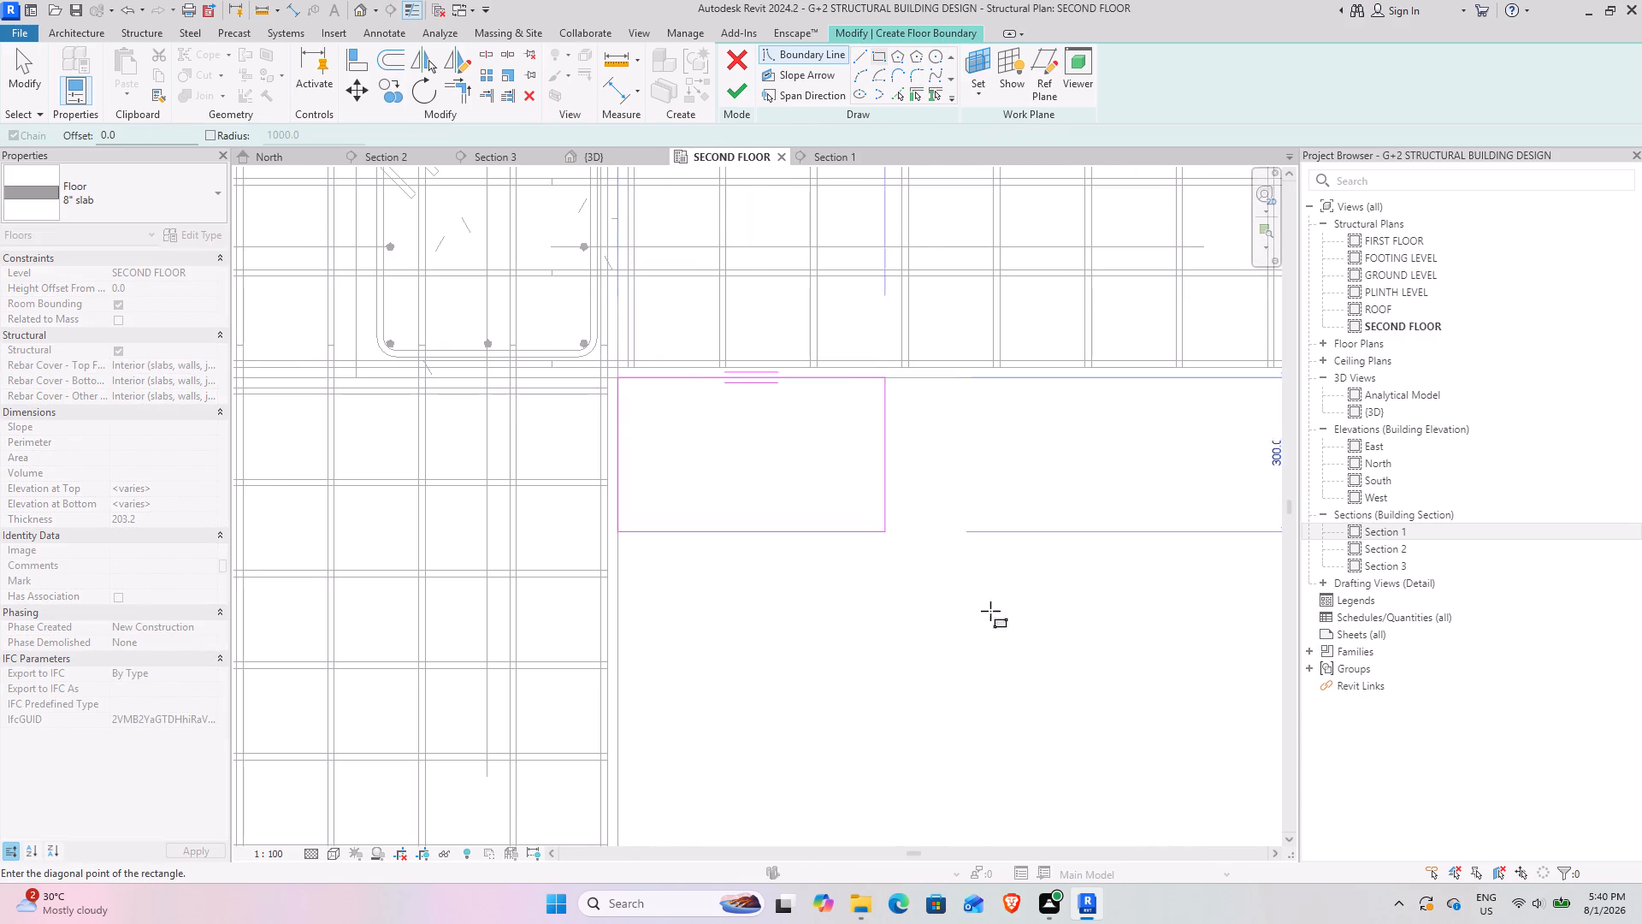
{"action": "scroll", "coordinate": [1066, 652], "scroll_direction": "down", "scroll_amount": 8}
{"action": "middle_click_drag", "start_coordinate": [1199, 708], "coordinate": [583, 317]}
{"action": "scroll", "coordinate": [641, 407], "scroll_direction": "down", "scroll_amount": 8}
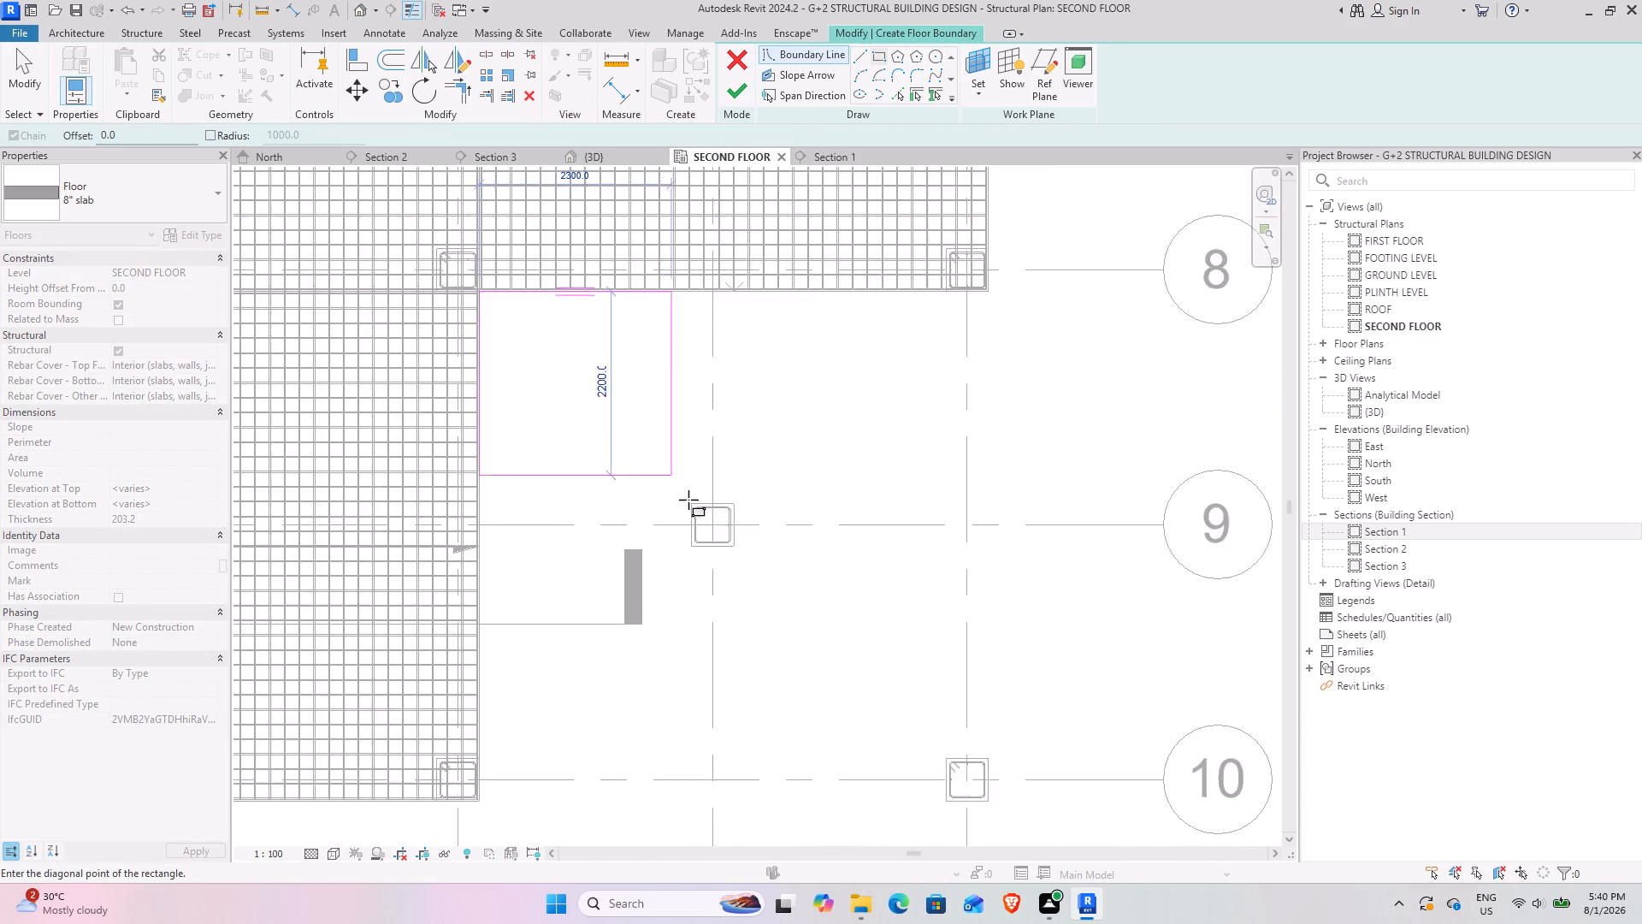
{"action": "scroll", "coordinate": [688, 500], "scroll_direction": "down", "scroll_amount": 1}
{"action": "scroll", "coordinate": [864, 662], "scroll_direction": "up", "scroll_amount": 17}
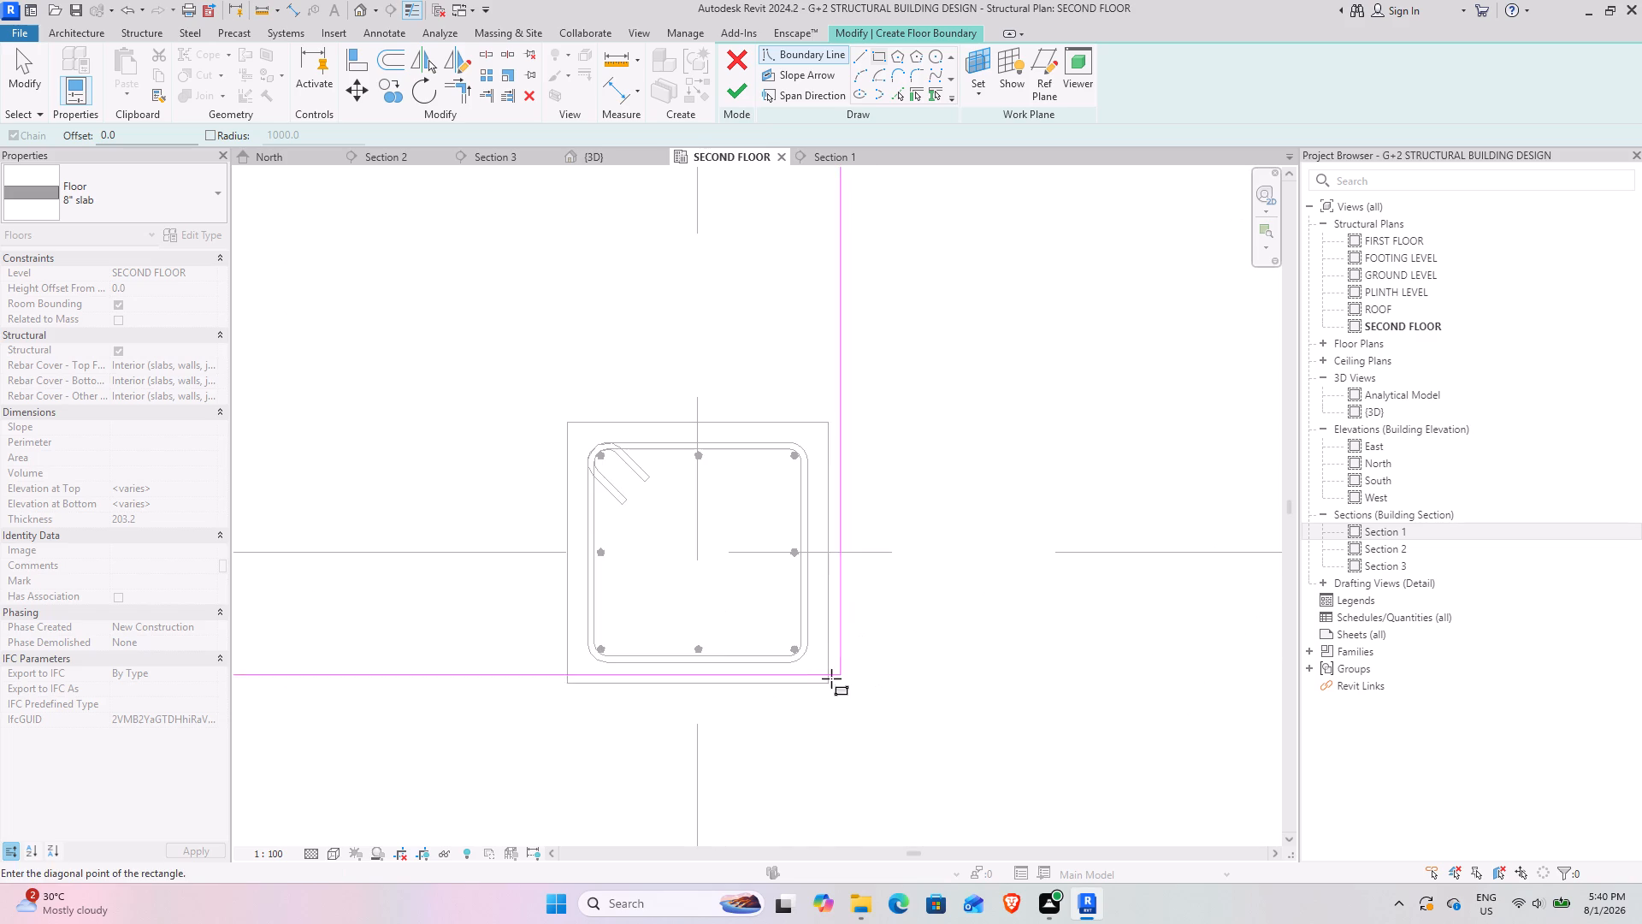
{"action": "left_click", "coordinate": [828, 678]}
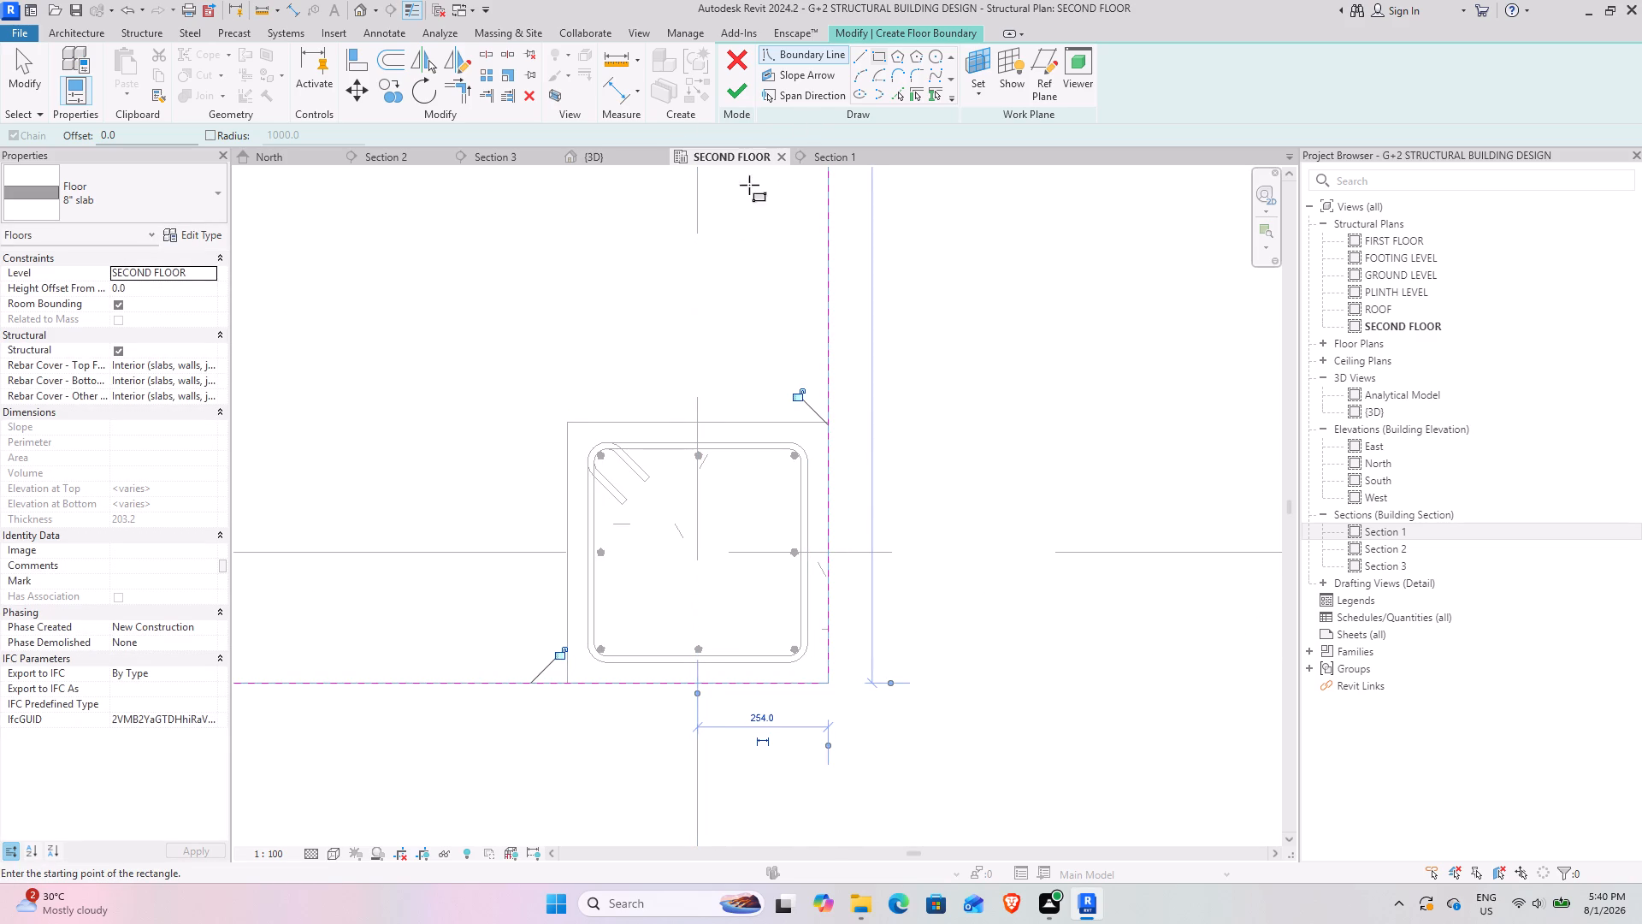
{"action": "left_click", "coordinate": [737, 93]}
Move the Section 2 line across so that it cuts through the new slab just below grid 9.
{"action": "scroll", "coordinate": [579, 388], "scroll_direction": "down", "scroll_amount": 10}
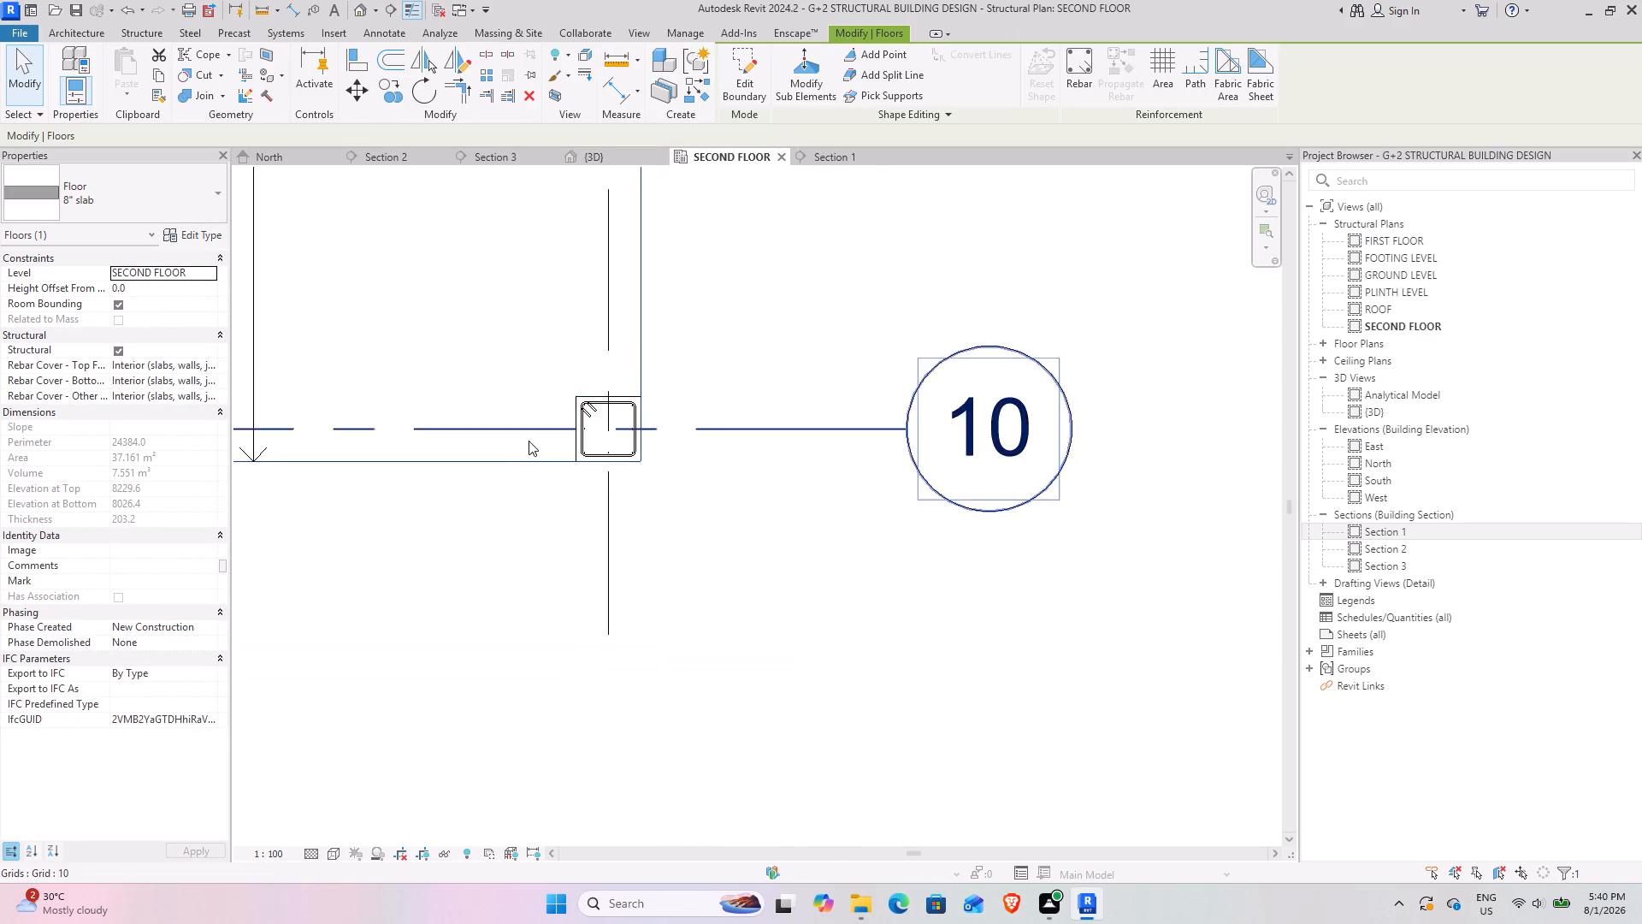
{"action": "middle_click_drag", "start_coordinate": [525, 441], "coordinate": [947, 664]}
{"action": "scroll", "coordinate": [889, 571], "scroll_direction": "down", "scroll_amount": 10}
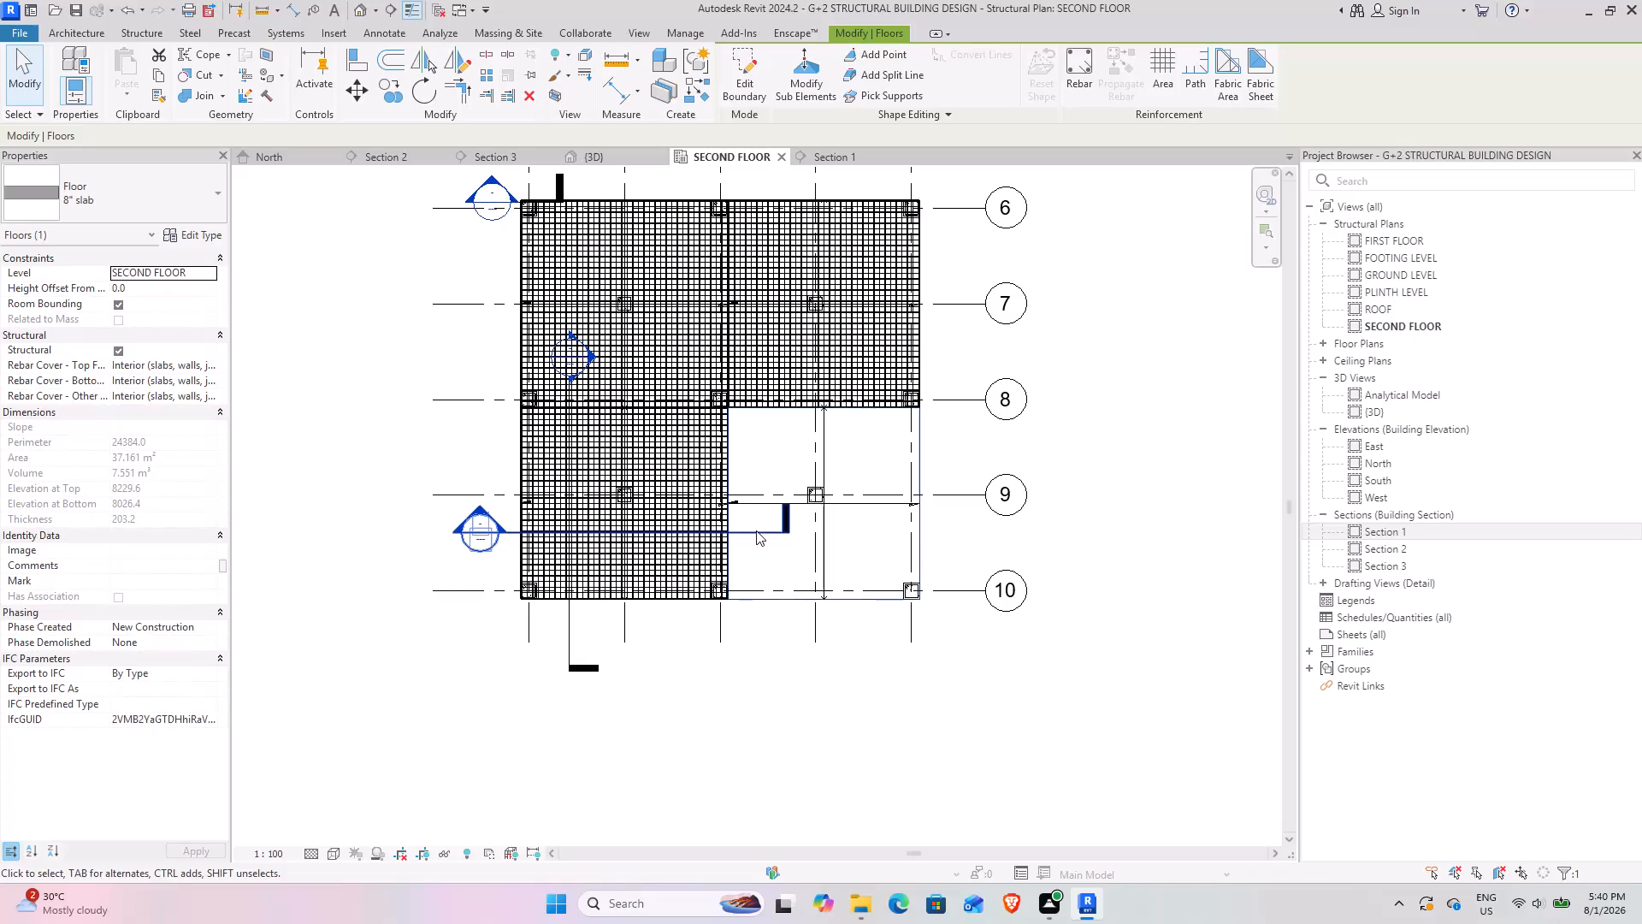
{"action": "left_click", "coordinate": [756, 530]}
{"action": "left_click_drag", "start_coordinate": [755, 533], "coordinate": [1054, 532]}
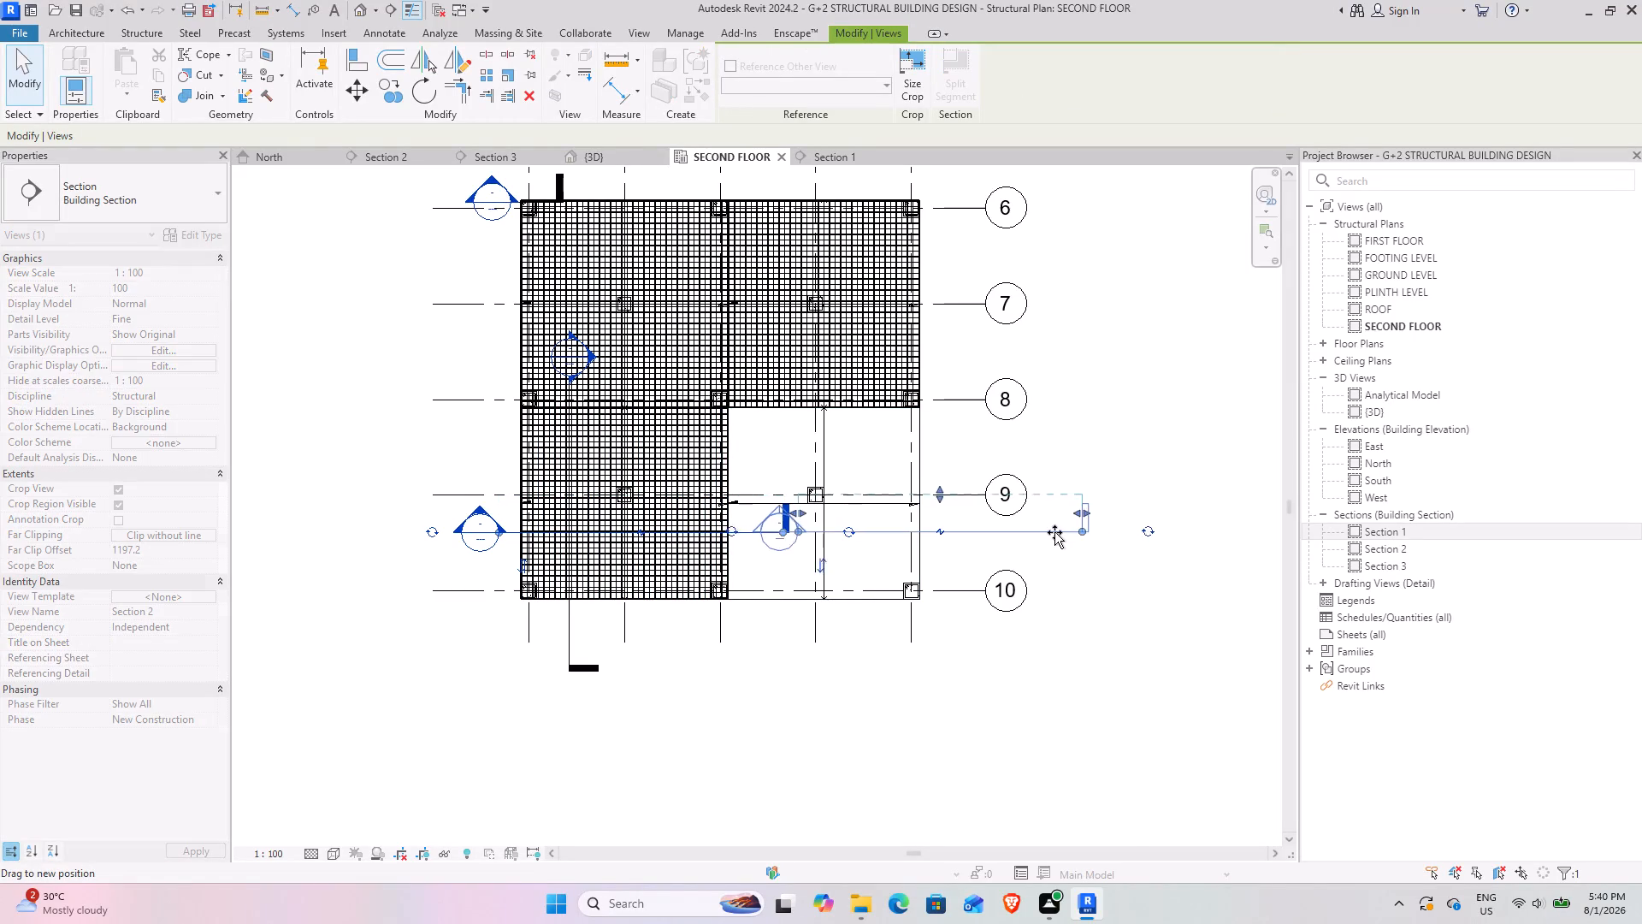
{"action": "left_click_drag", "start_coordinate": [1054, 532], "coordinate": [947, 528]}
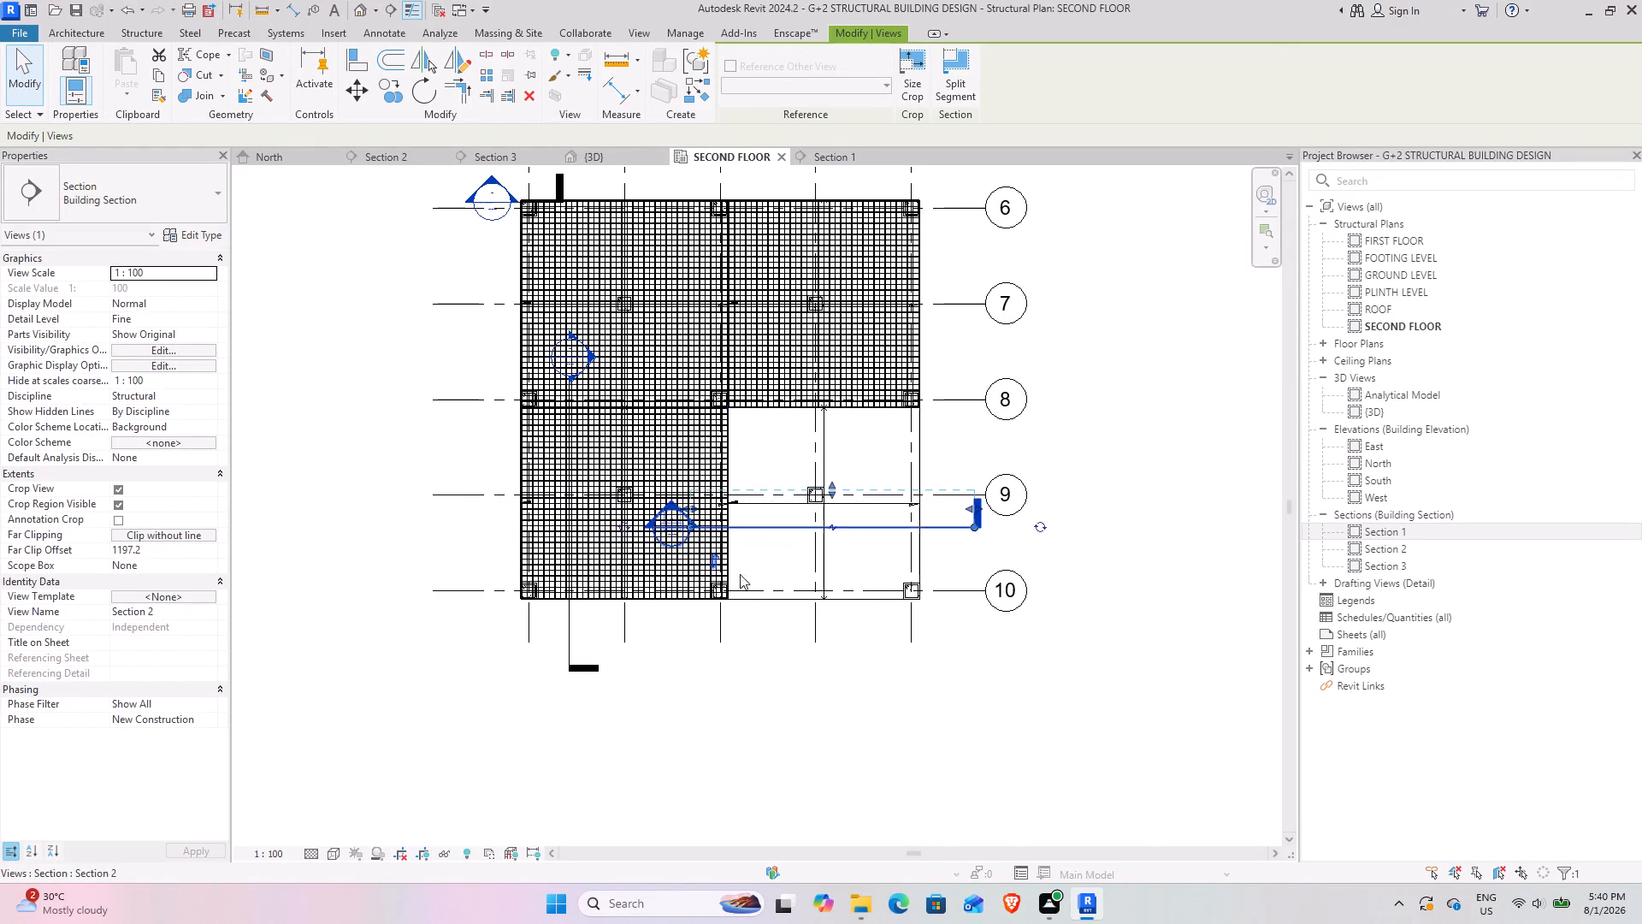
Move the Section 3 line over to the new slab, just beside the grid 9 column.
{"action": "left_click", "coordinate": [573, 638]}
{"action": "left_click_drag", "start_coordinate": [568, 635], "coordinate": [809, 657]}
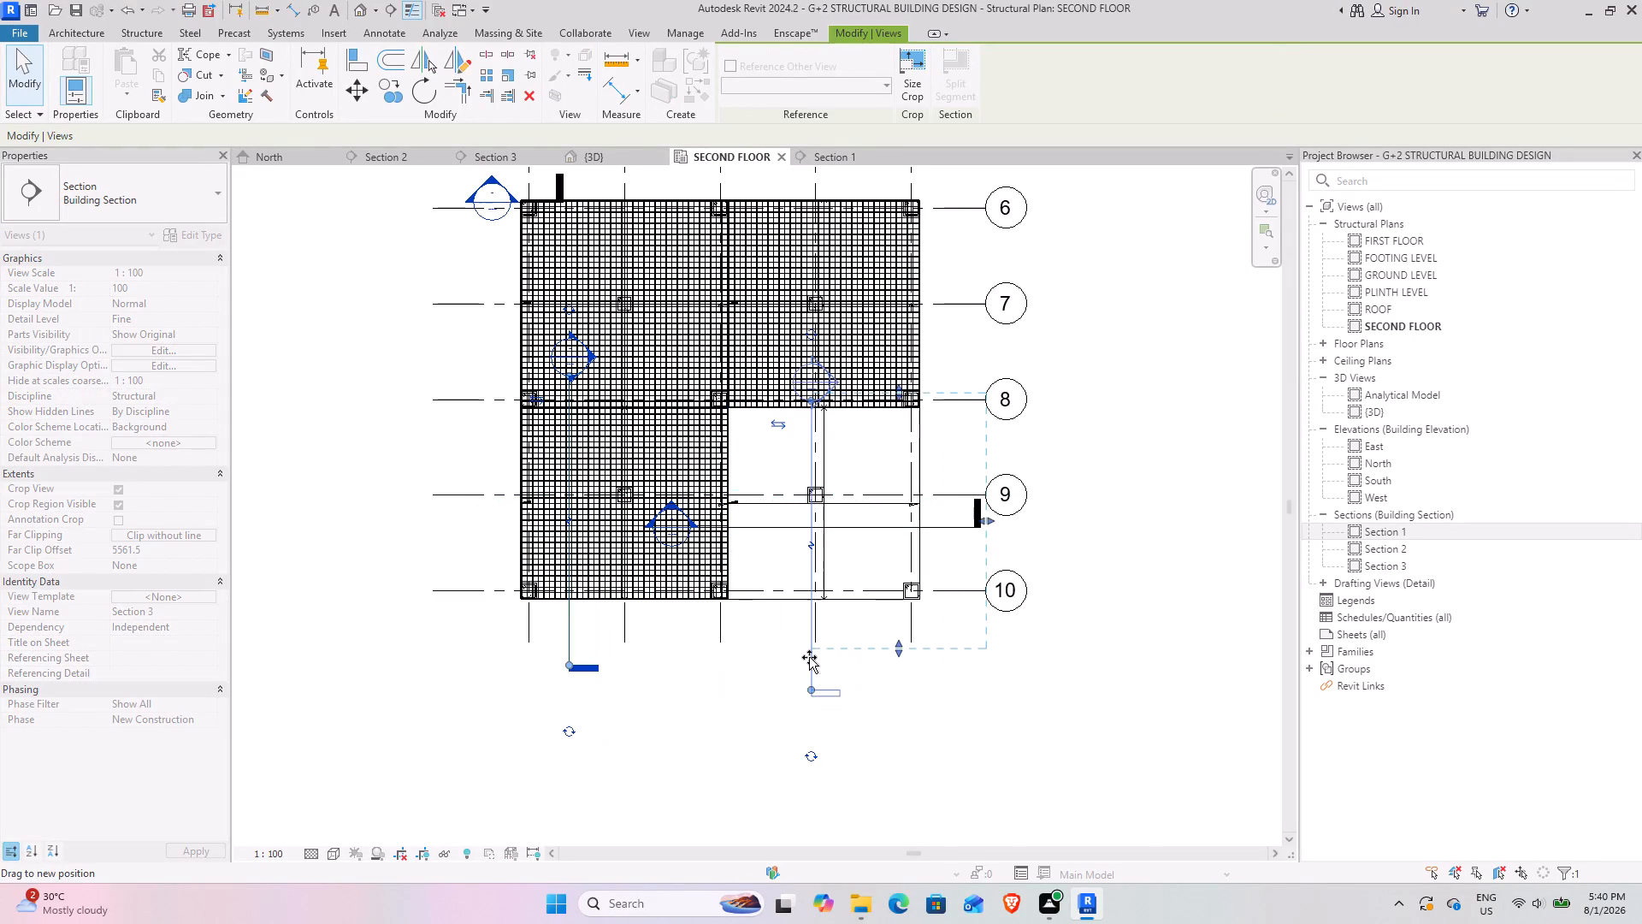
{"action": "left_click_drag", "start_coordinate": [809, 657], "coordinate": [805, 648]}
In the Section 2 view, set the new slab's rebar cover to slab cover <20 mm>.
{"action": "left_click", "coordinate": [404, 153]}
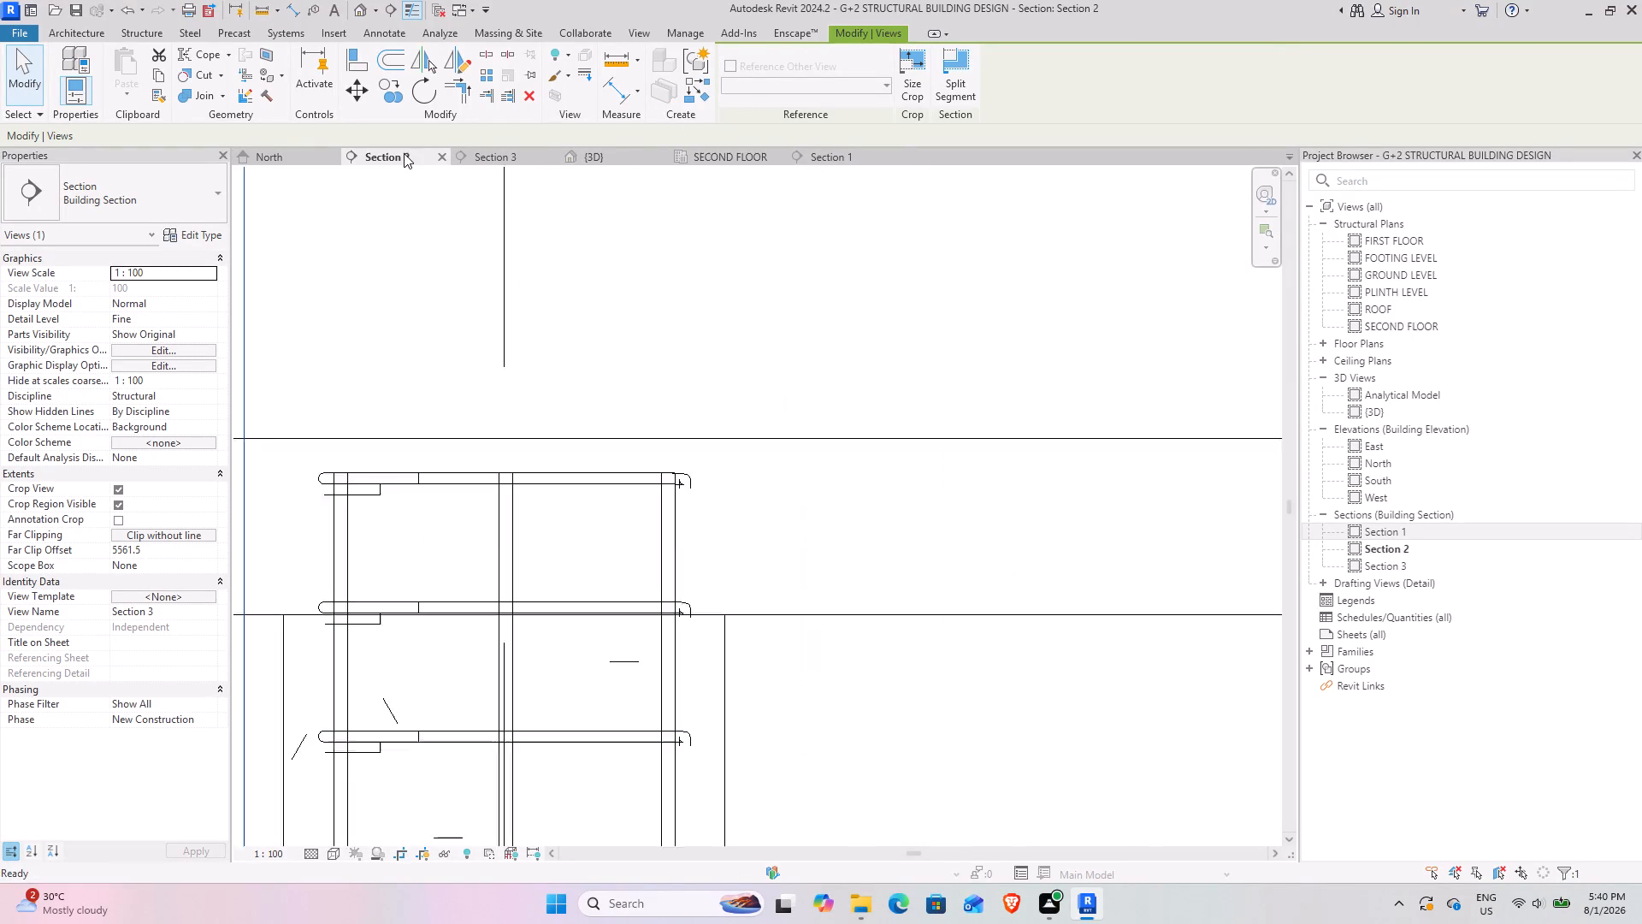
{"action": "scroll", "coordinate": [711, 548], "scroll_direction": "down", "scroll_amount": 19}
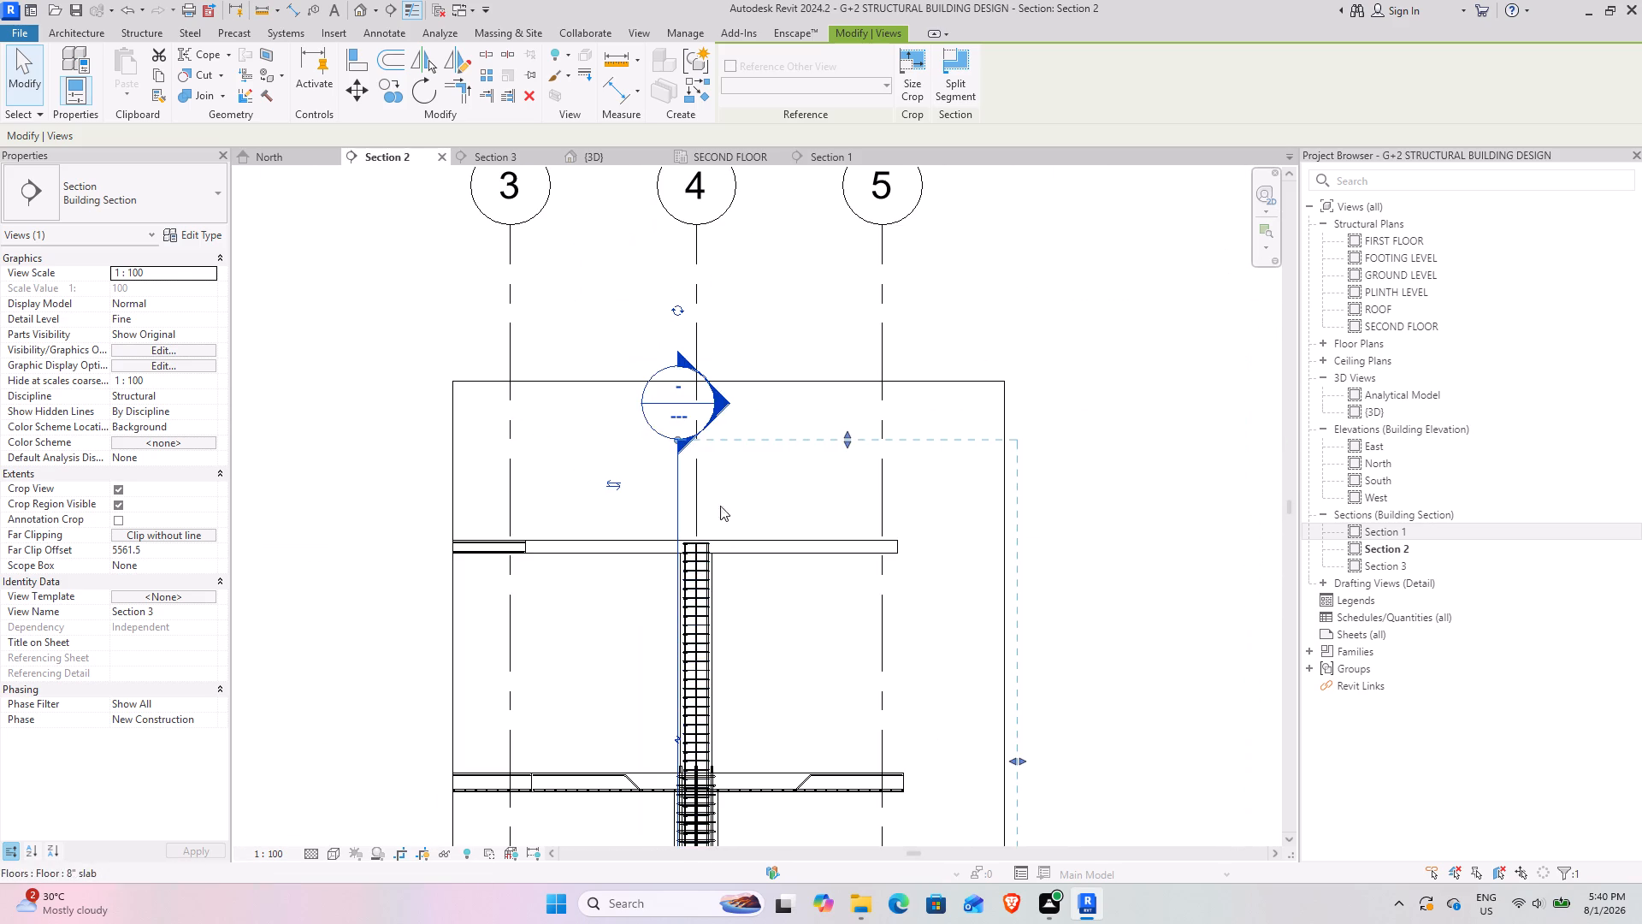
{"action": "left_click", "coordinate": [157, 36]}
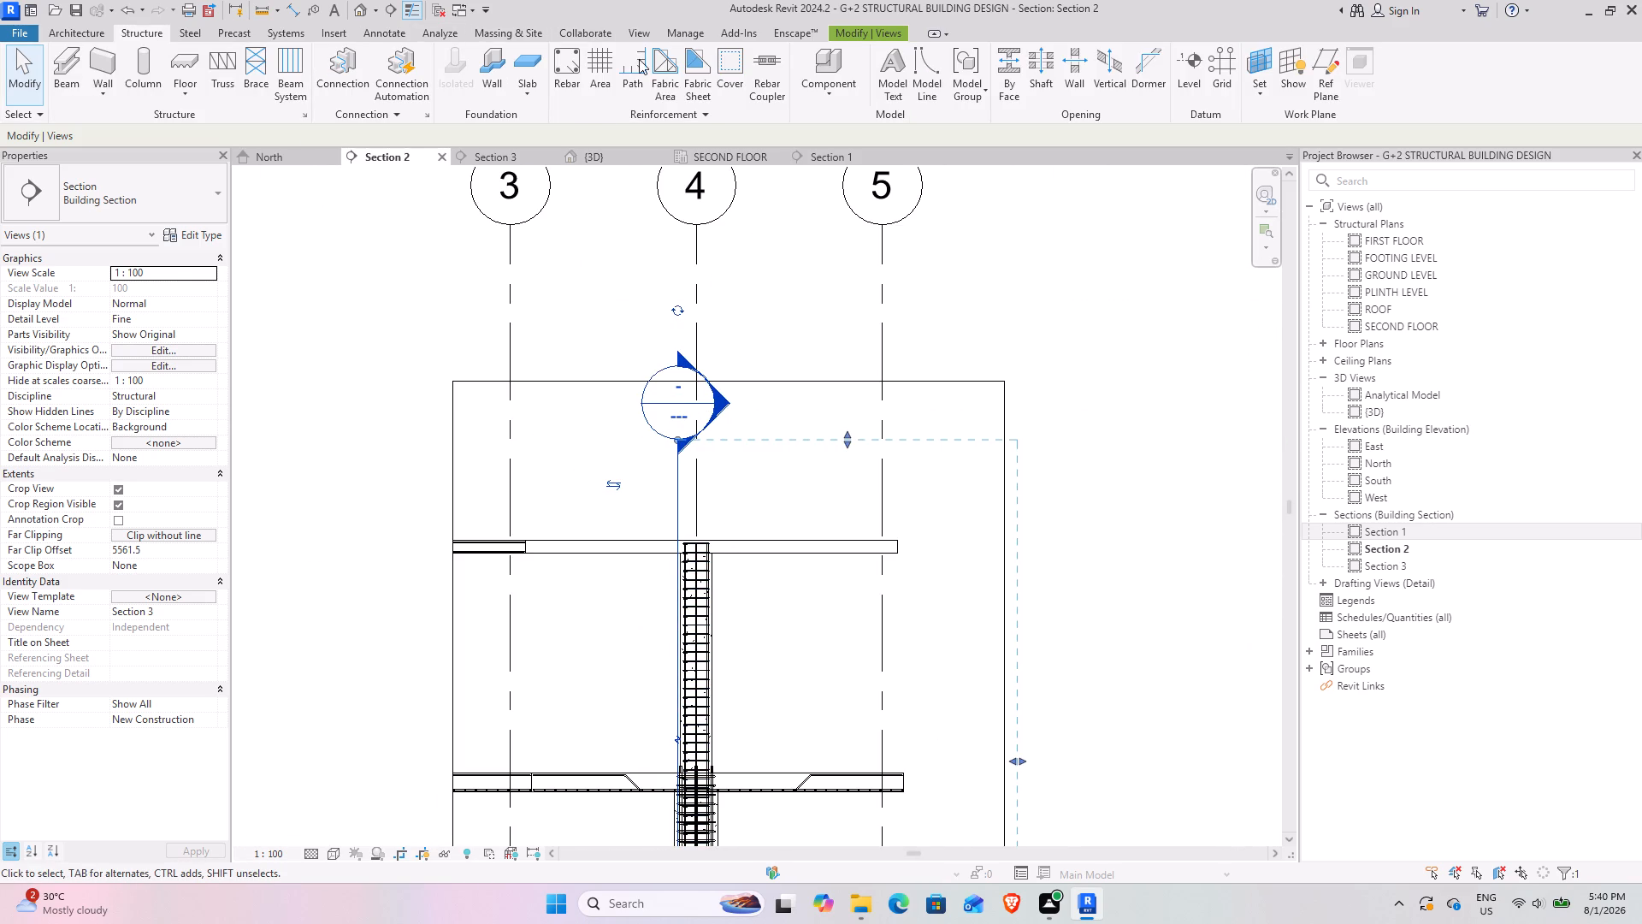
{"action": "left_click", "coordinate": [735, 74]}
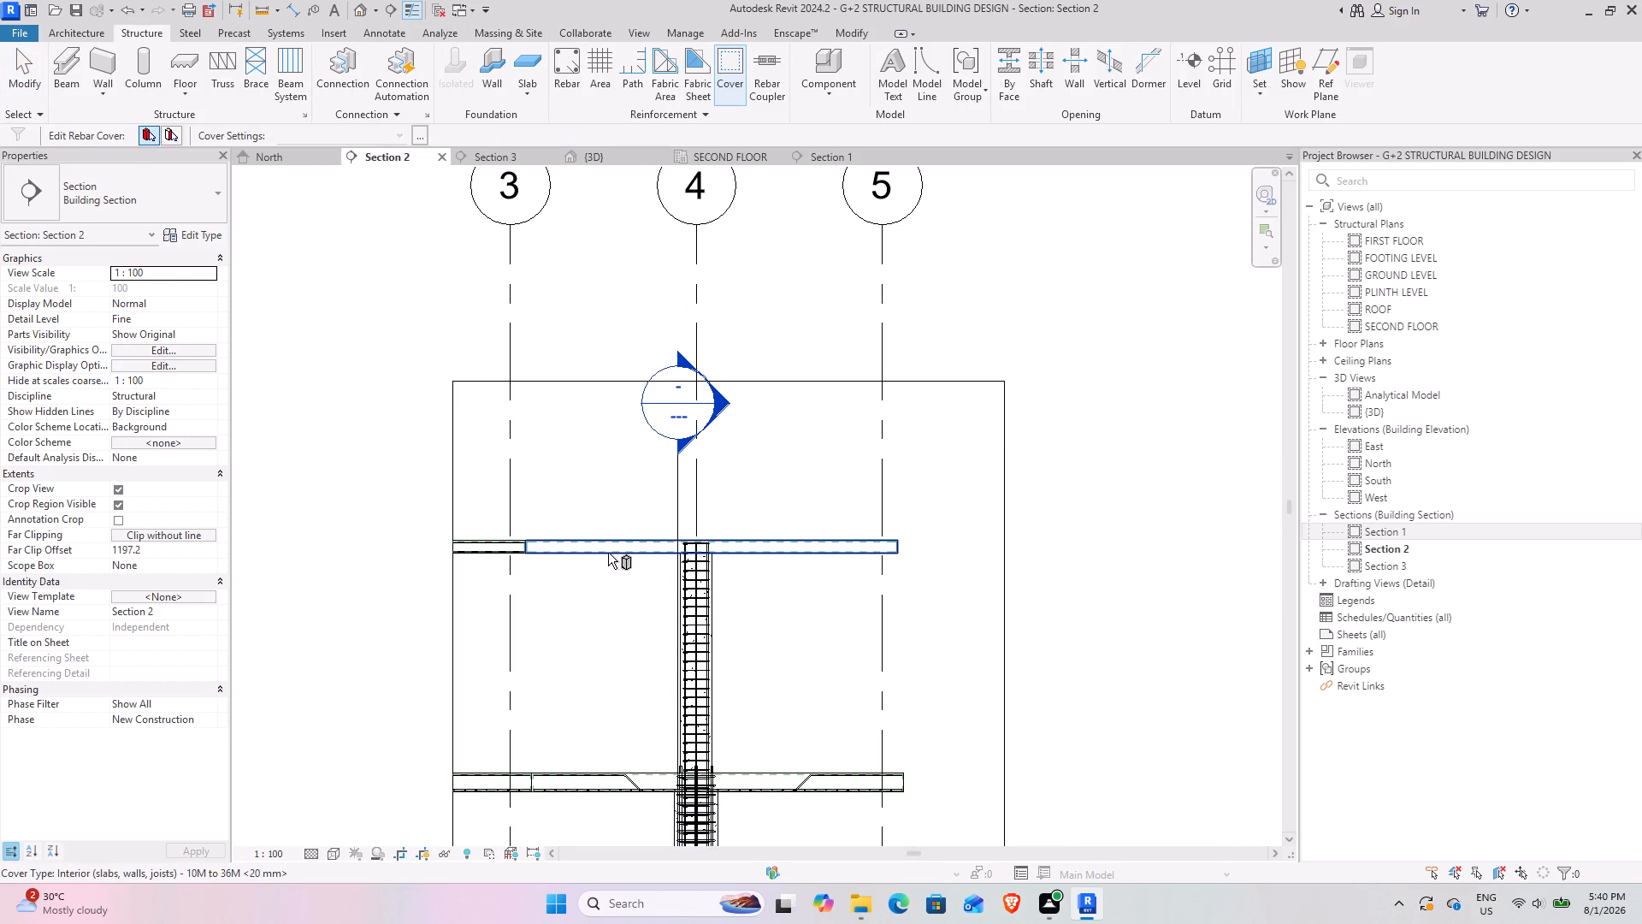
{"action": "left_click", "coordinate": [608, 553]}
{"action": "left_click", "coordinate": [403, 133]}
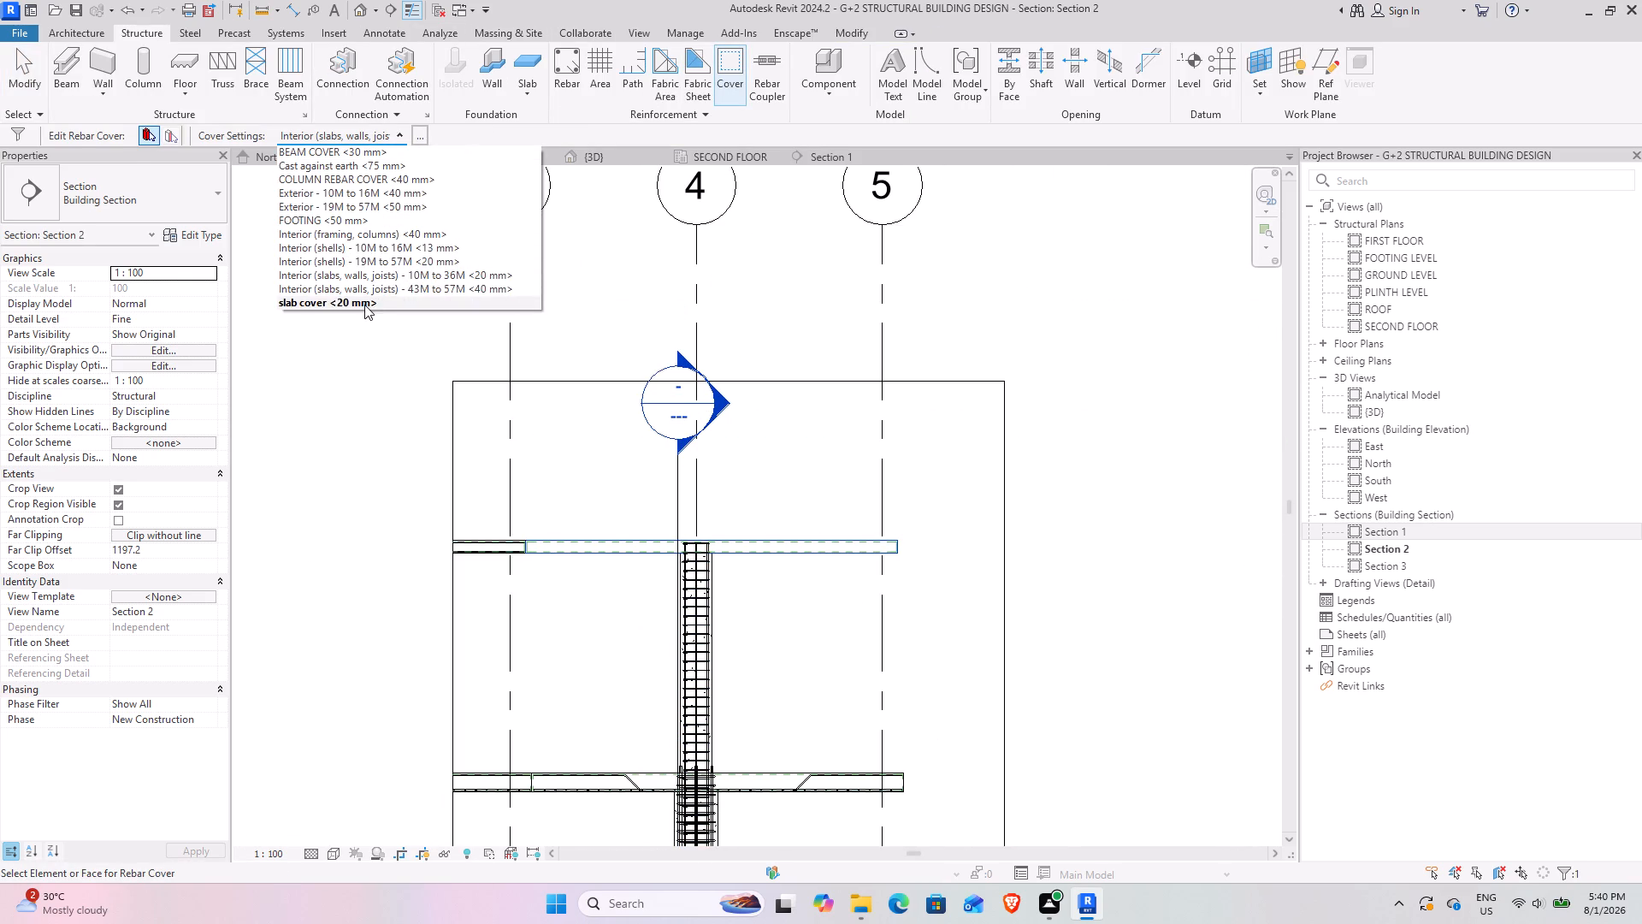
{"action": "left_click", "coordinate": [364, 305]}
Place a straight 13M bar, shape M_00, perpendicular to cover at the new slab's bottom cover in Section 2, beside the grid 4 column.
{"action": "left_click", "coordinate": [568, 79]}
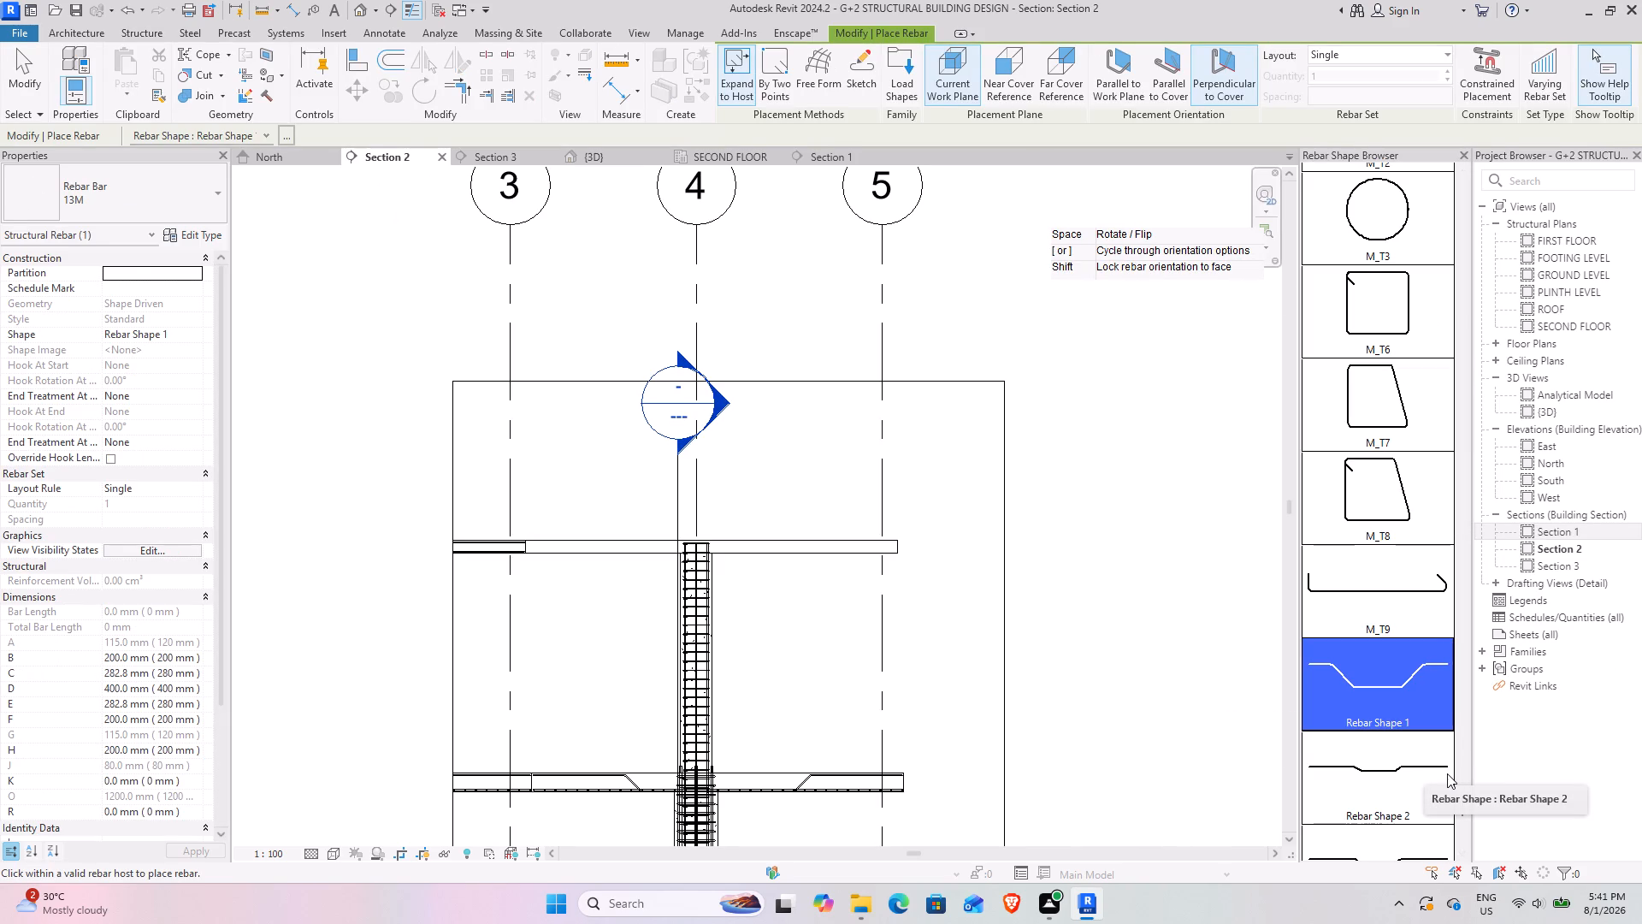
{"action": "key", "text": "Up"}
{"action": "scroll", "coordinate": [1409, 711], "scroll_direction": "up", "scroll_amount": 7}
{"action": "key", "text": "Up"}
{"action": "key", "text": "Up"}
{"action": "key", "text": "Up"}
{"action": "key", "text": "Up"}
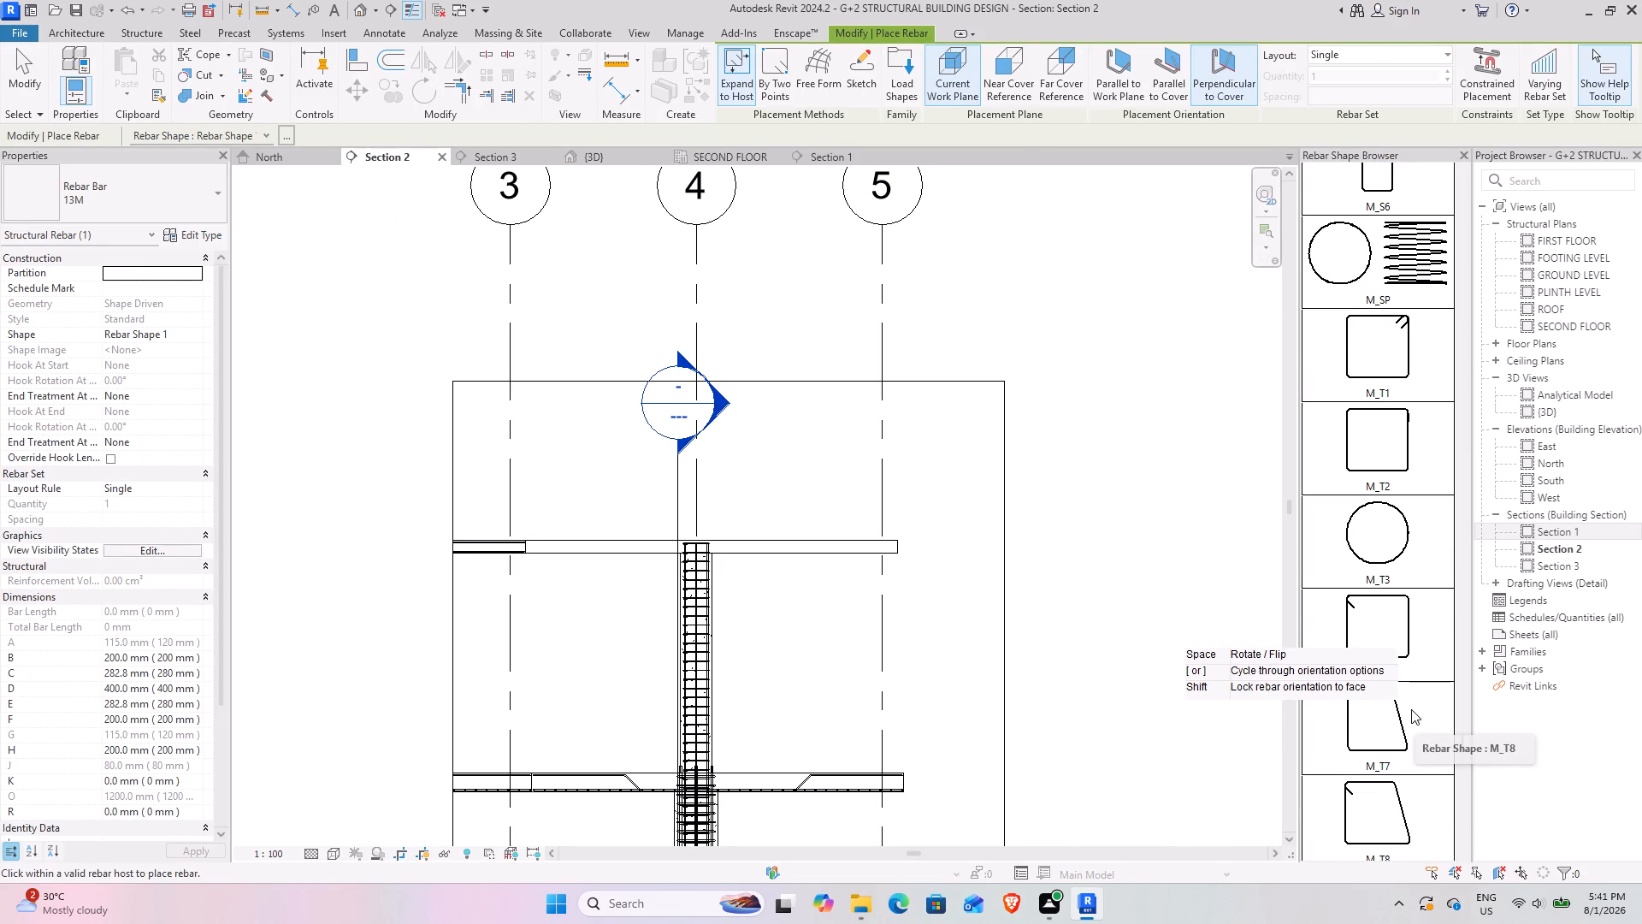
{"action": "key", "text": "Up"}
{"action": "key", "text": "Up"}
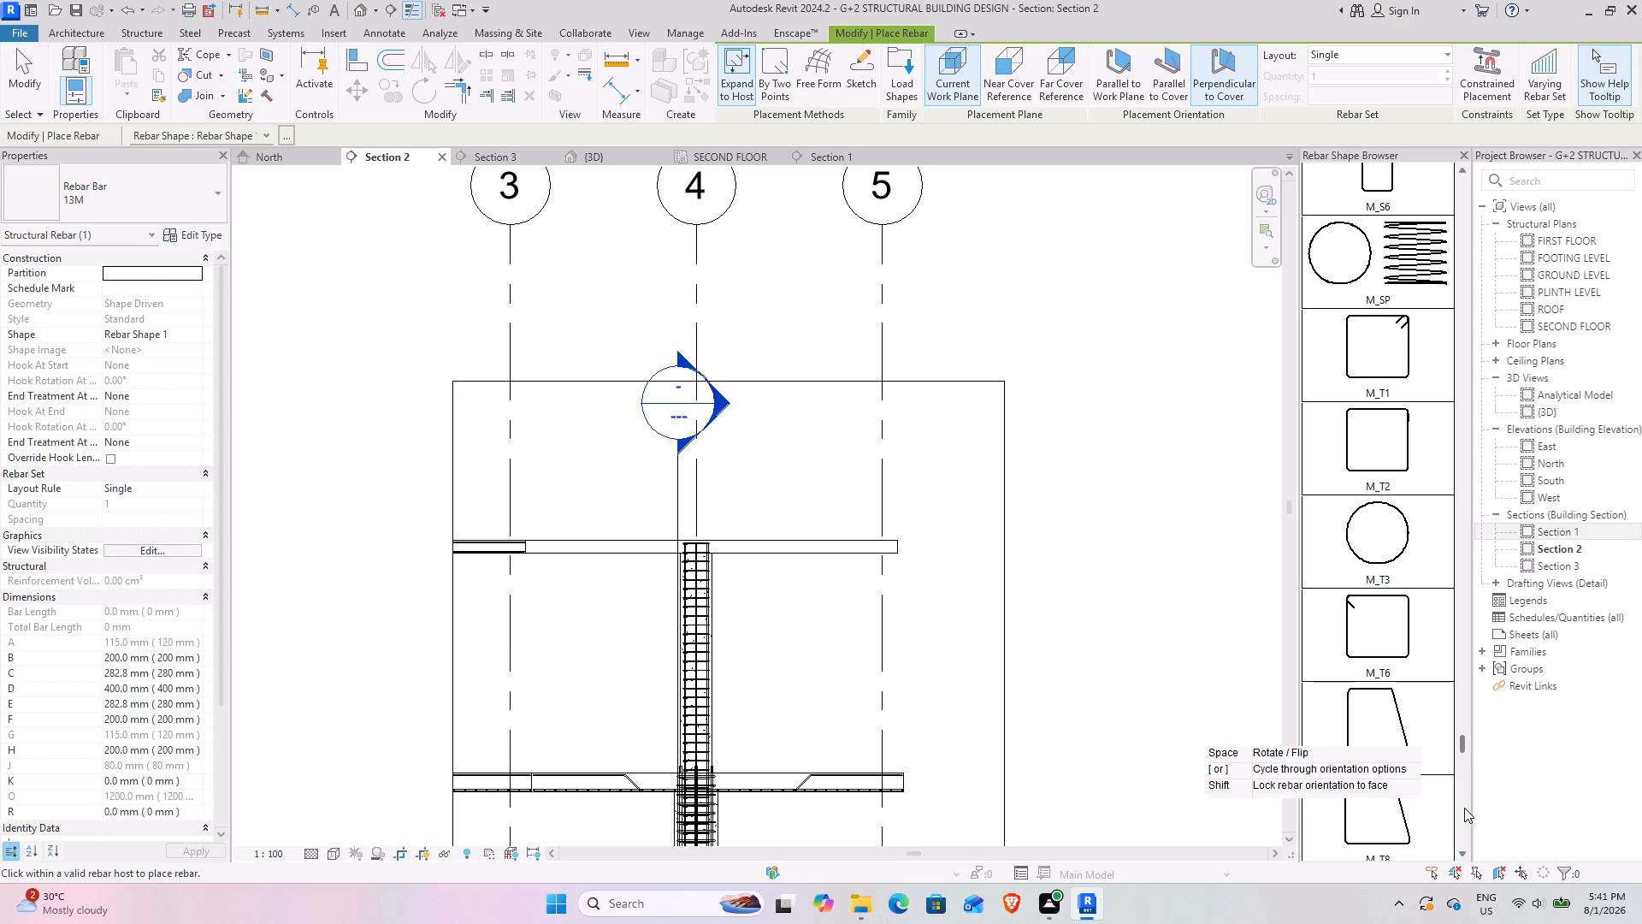
{"action": "key", "text": "Up"}
{"action": "left_click_drag", "start_coordinate": [1470, 771], "coordinate": [1456, 652]}
{"action": "left_click_drag", "start_coordinate": [1456, 652], "coordinate": [1456, 637]}
{"action": "left_click_drag", "start_coordinate": [1459, 756], "coordinate": [1453, 516]}
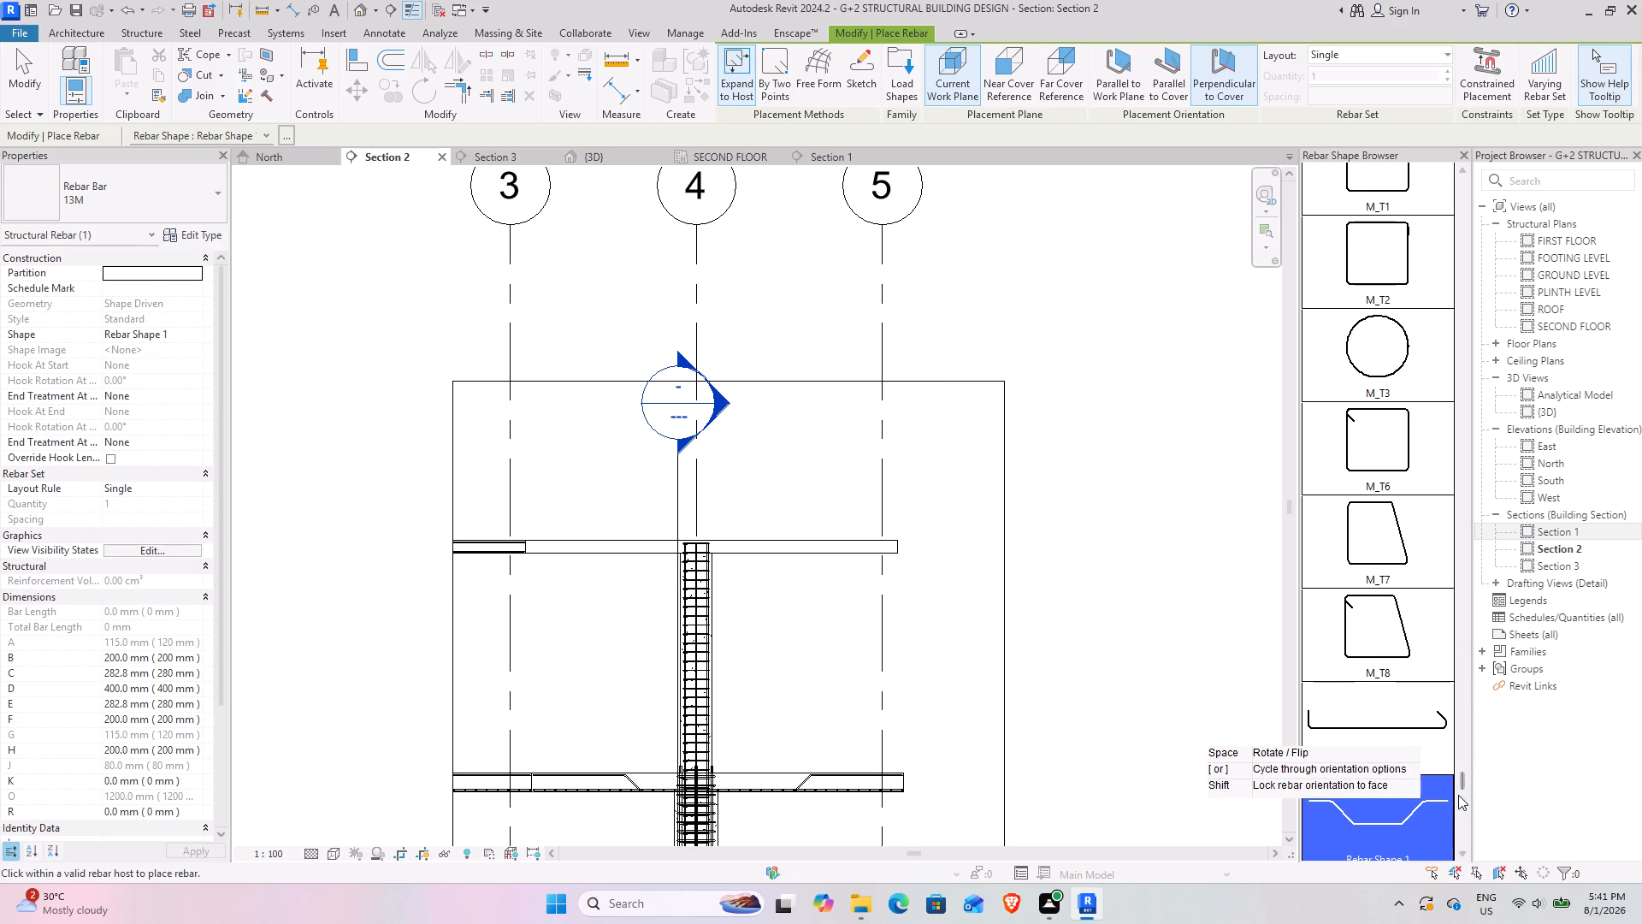
{"action": "left_click_drag", "start_coordinate": [1459, 779], "coordinate": [1463, 189]}
{"action": "left_click", "coordinate": [1415, 214]}
{"action": "scroll", "coordinate": [681, 593], "scroll_direction": "up", "scroll_amount": 9}
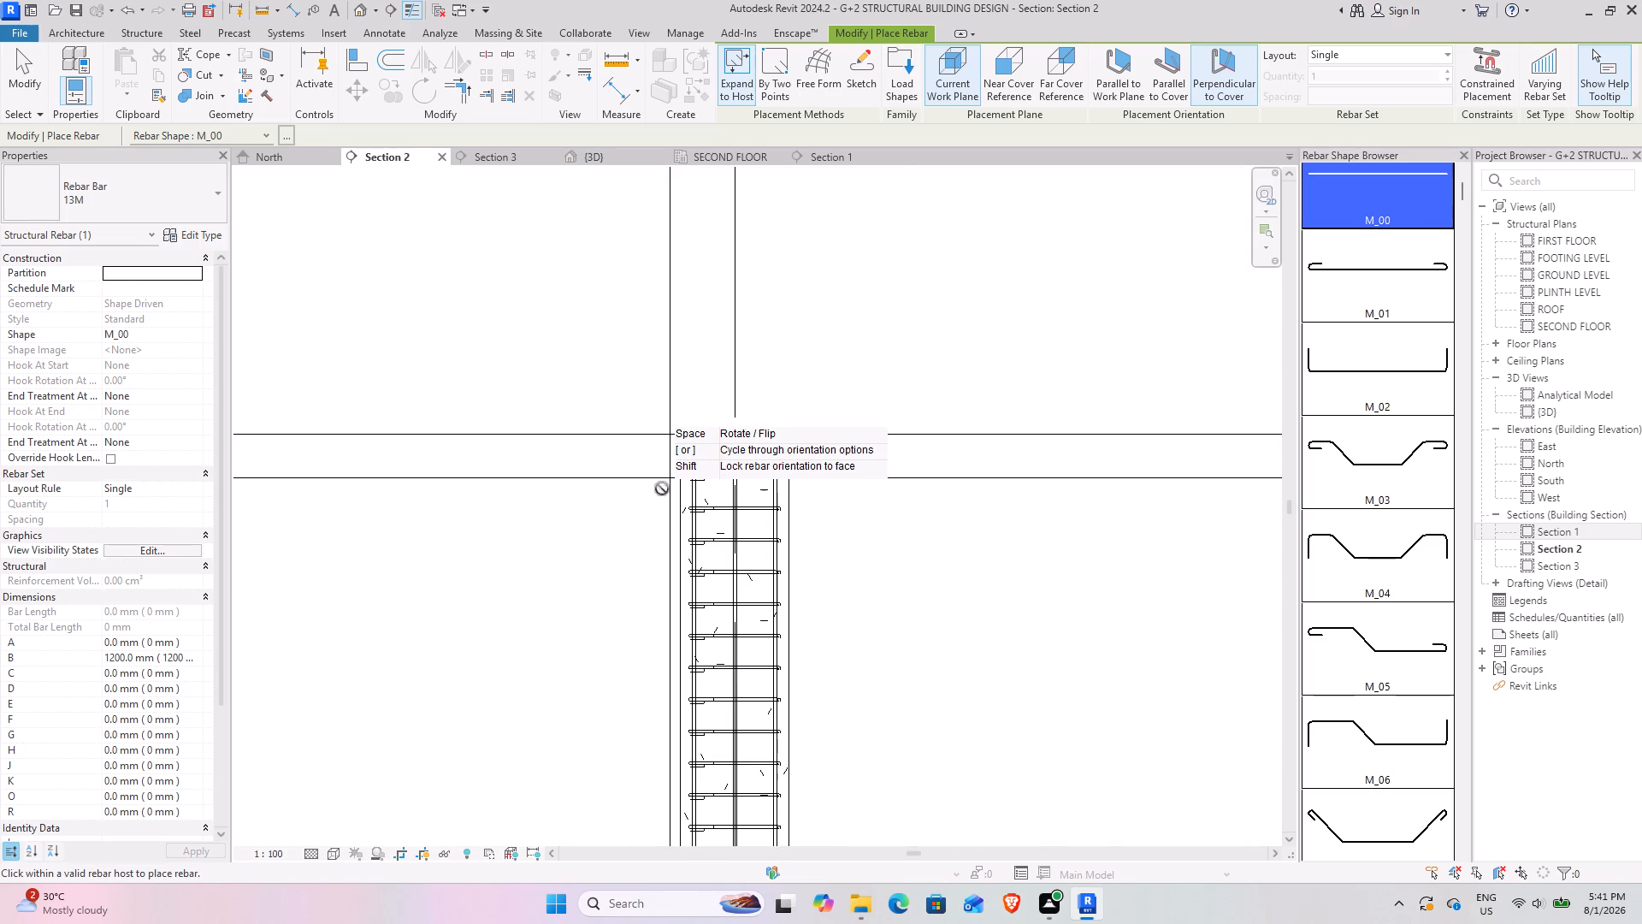
{"action": "scroll", "coordinate": [628, 466], "scroll_direction": "up", "scroll_amount": 8}
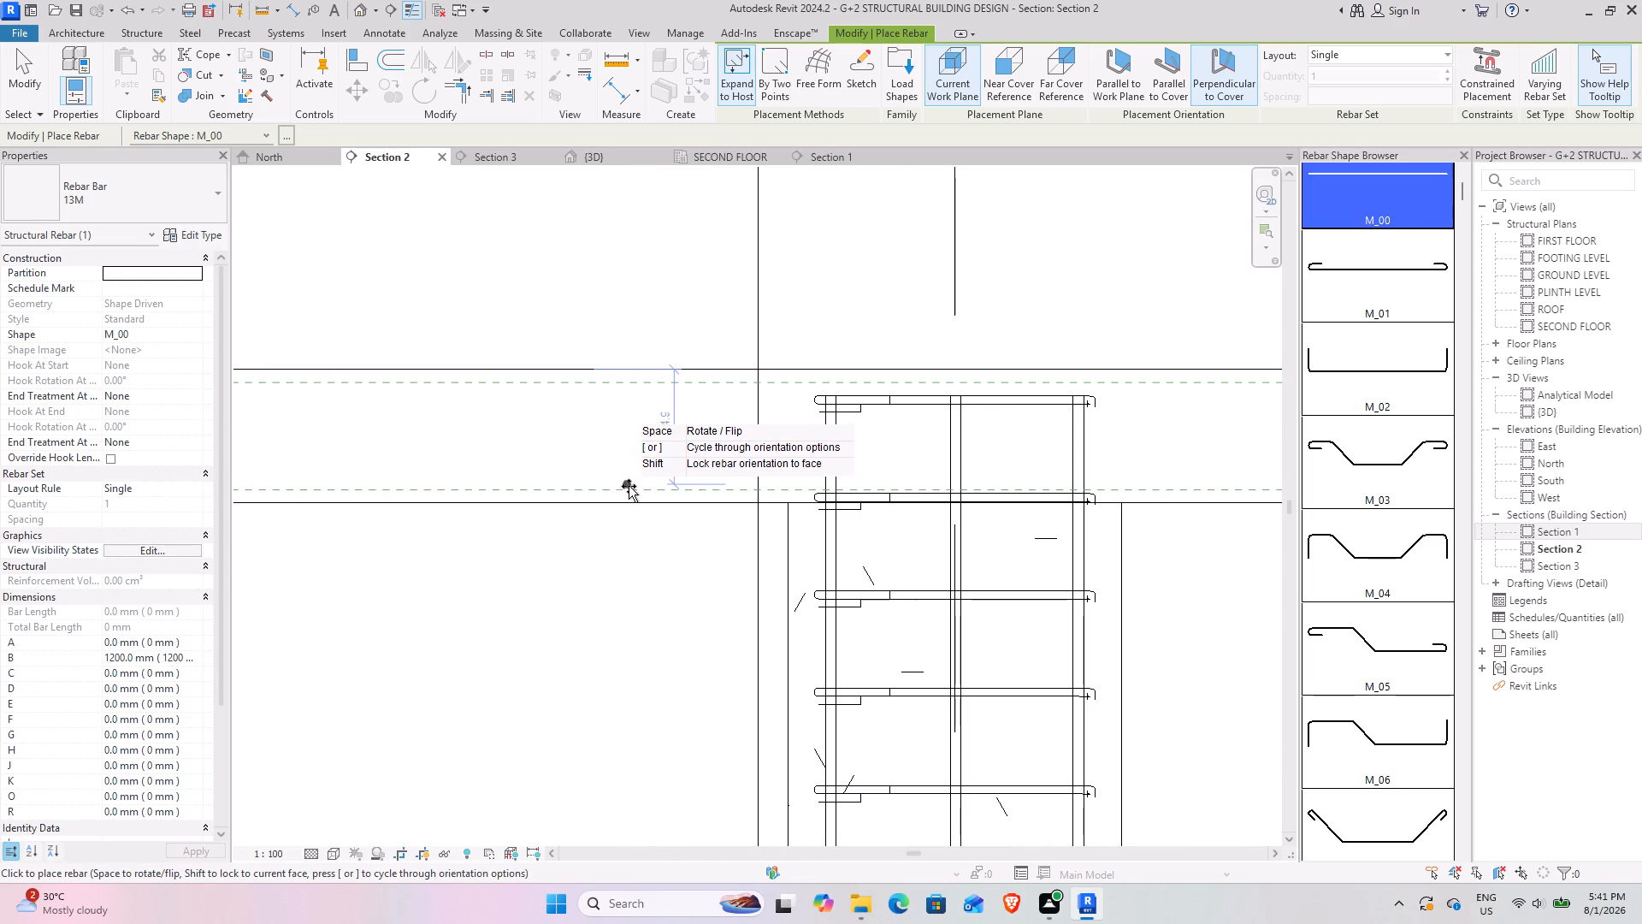
{"action": "left_click", "coordinate": [629, 489]}
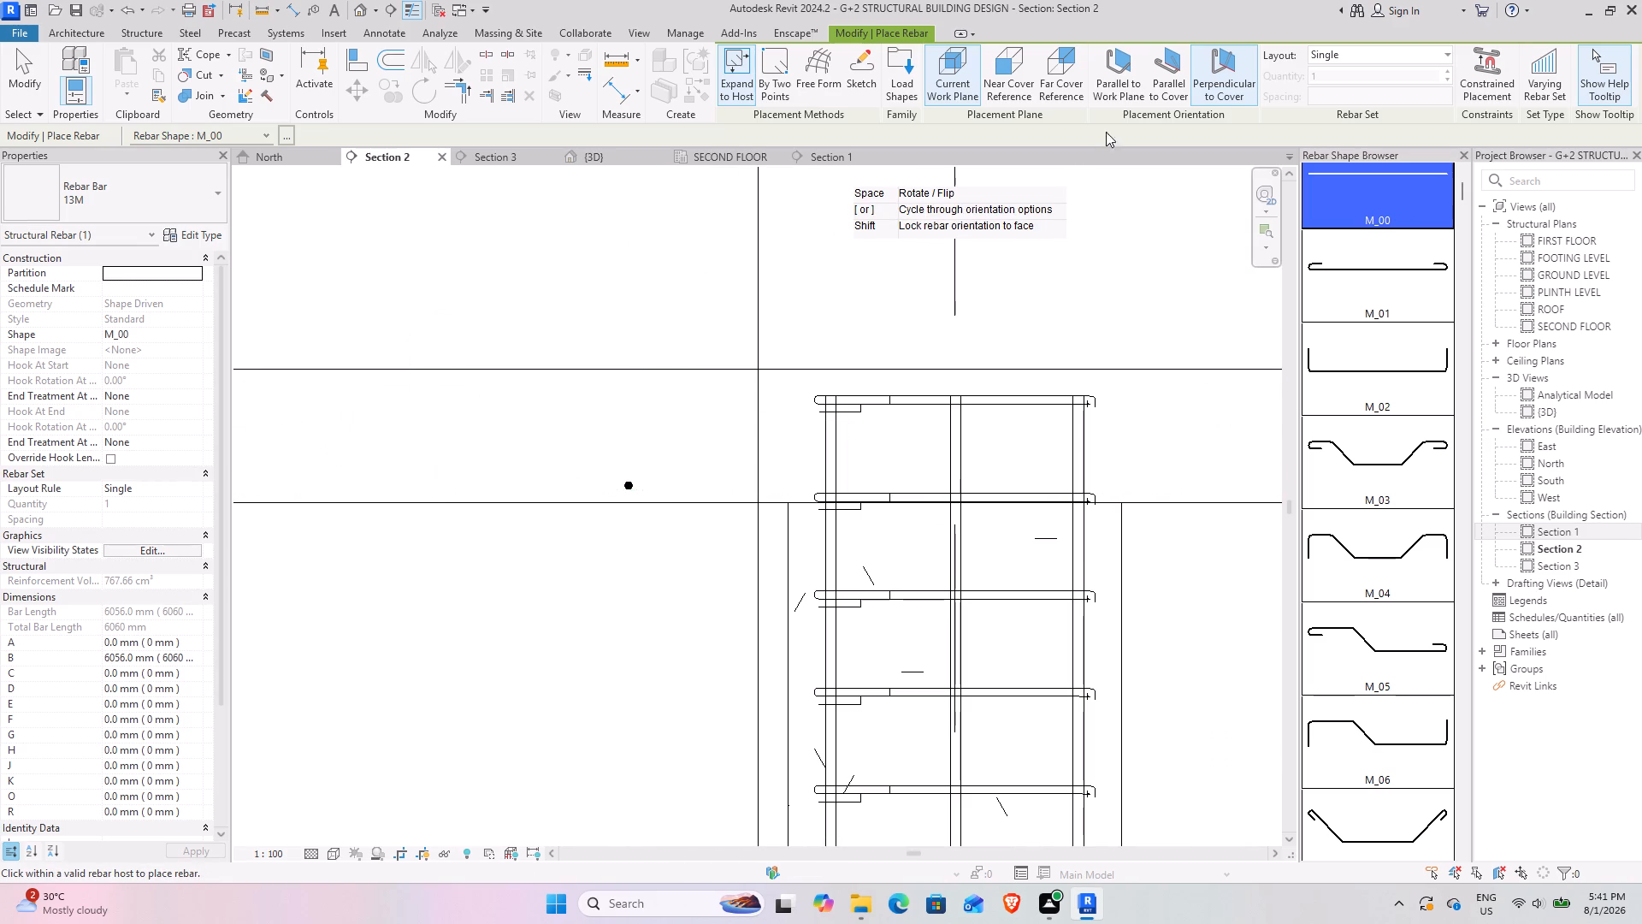
Place a second straight M_00 13M bar parallel to the work plane, running along the slab just above the first bar.
{"action": "left_click", "coordinate": [1133, 74]}
{"action": "left_click", "coordinate": [759, 472]}
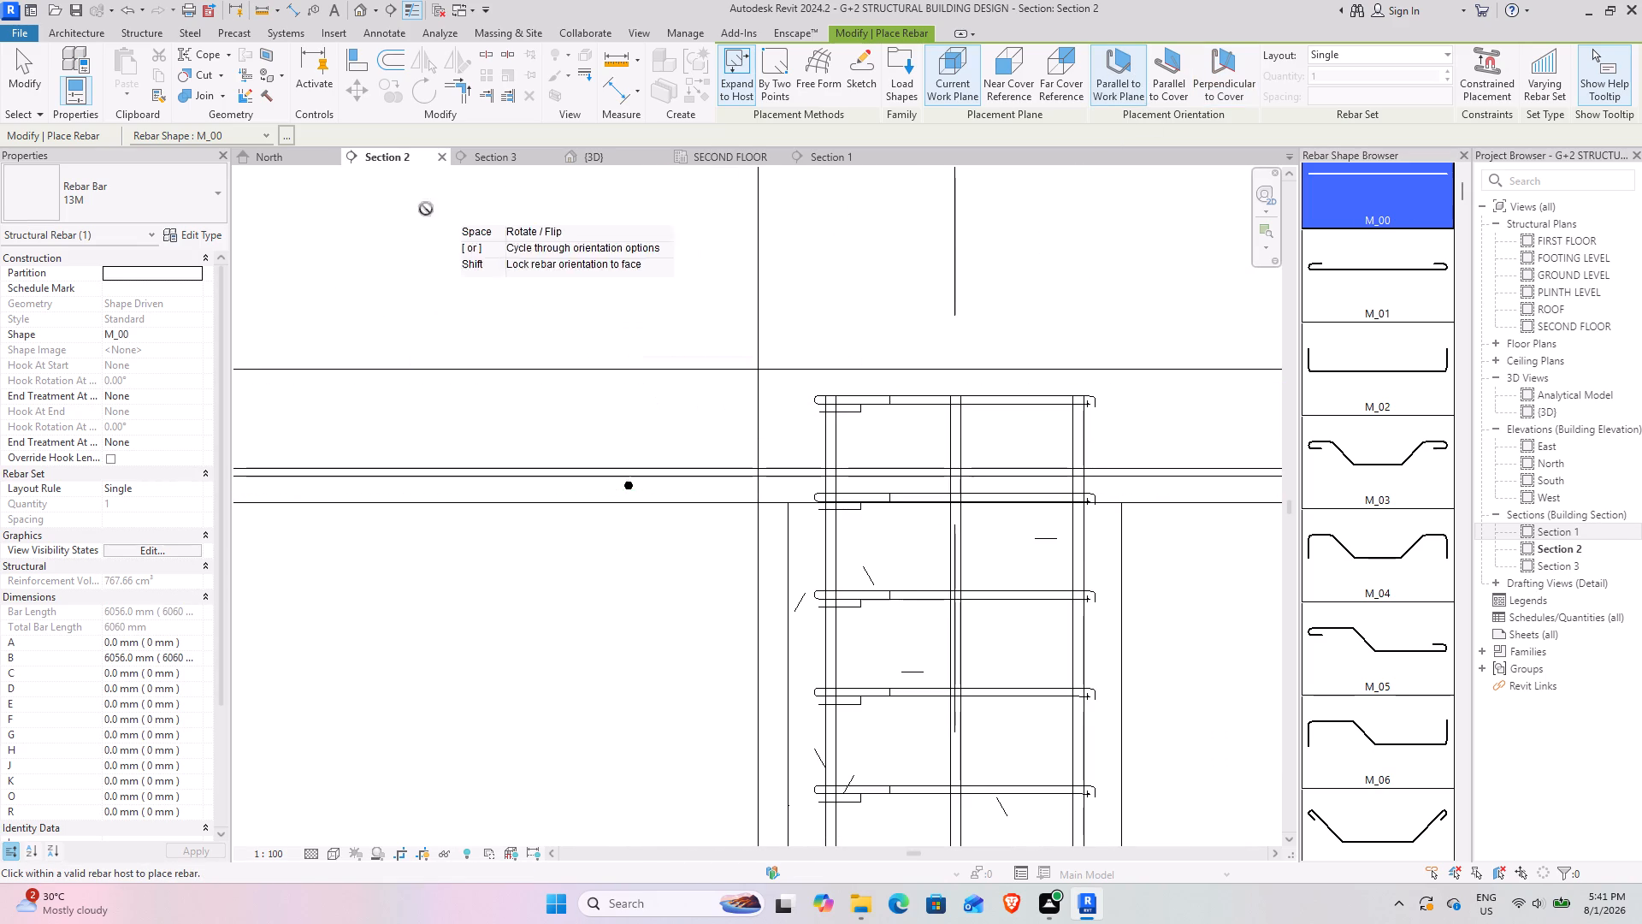
{"action": "left_click", "coordinate": [38, 74]}
Set the perpendicular bottom bar's layout to Maximum Spacing at 180 mm.
{"action": "left_click", "coordinate": [635, 489]}
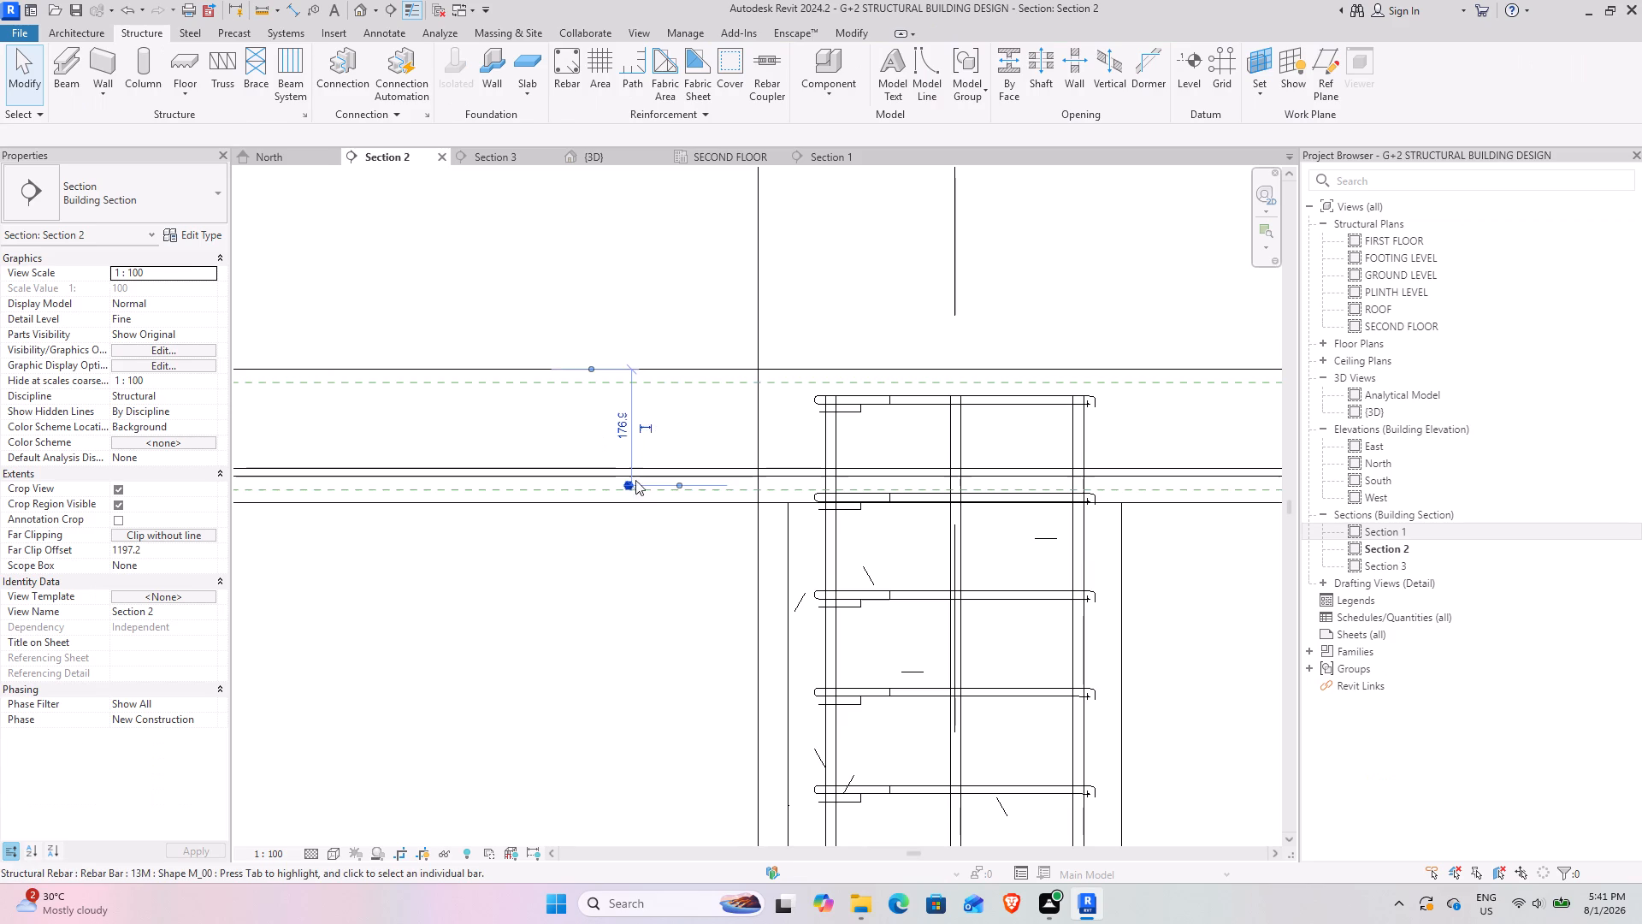
{"action": "left_click", "coordinate": [879, 46]}
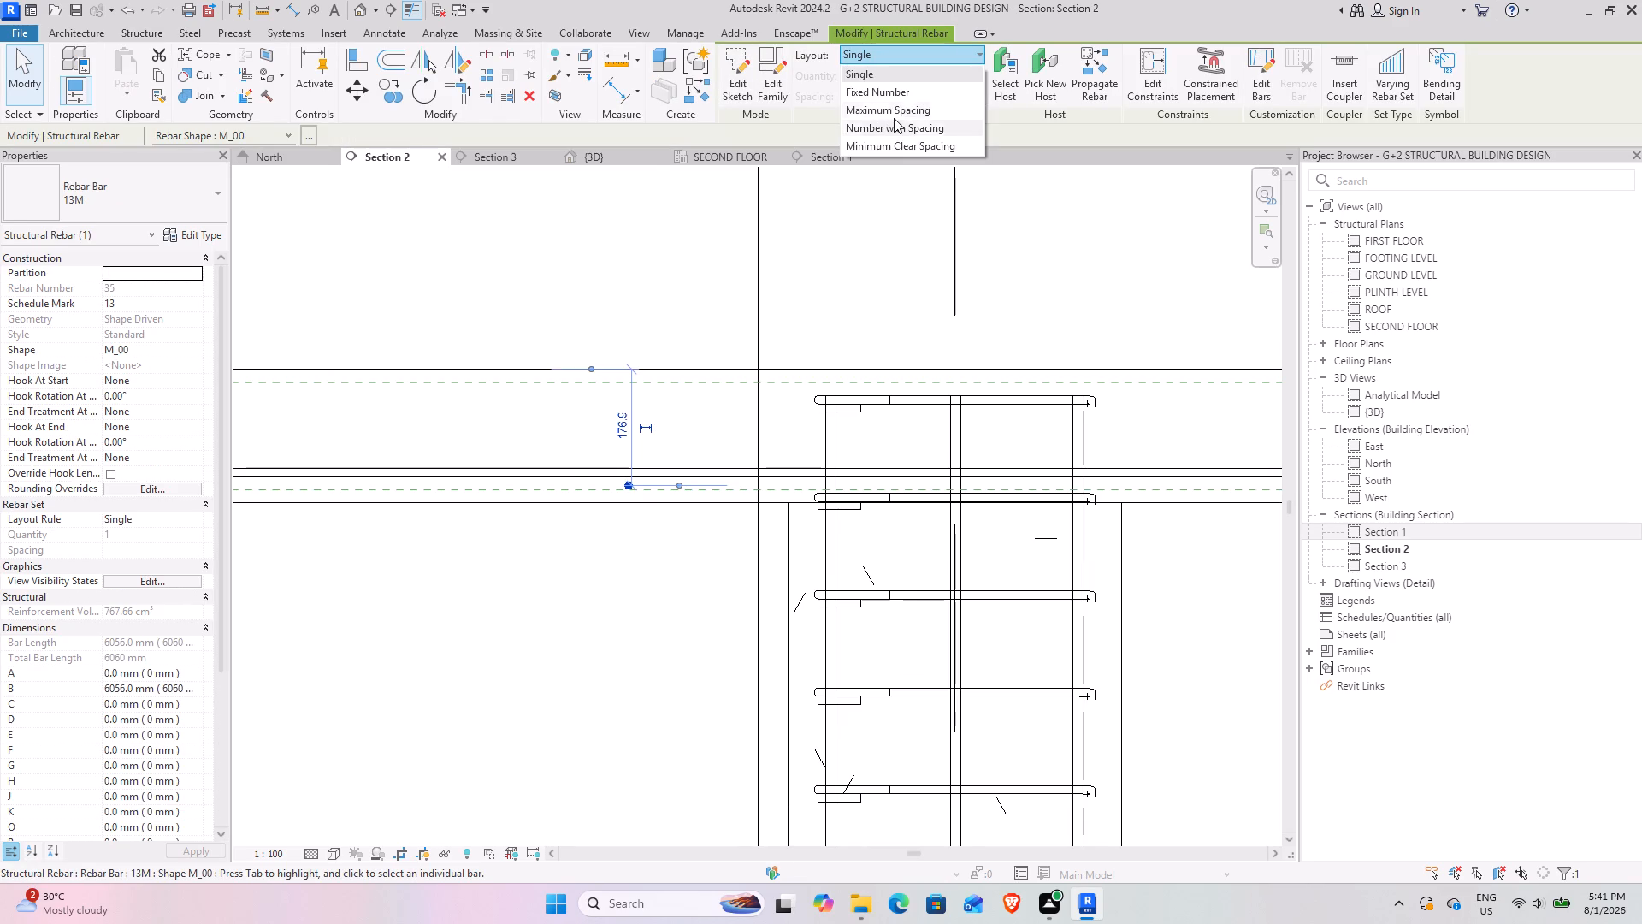
{"action": "left_click", "coordinate": [894, 107]}
{"action": "left_click", "coordinate": [889, 102]}
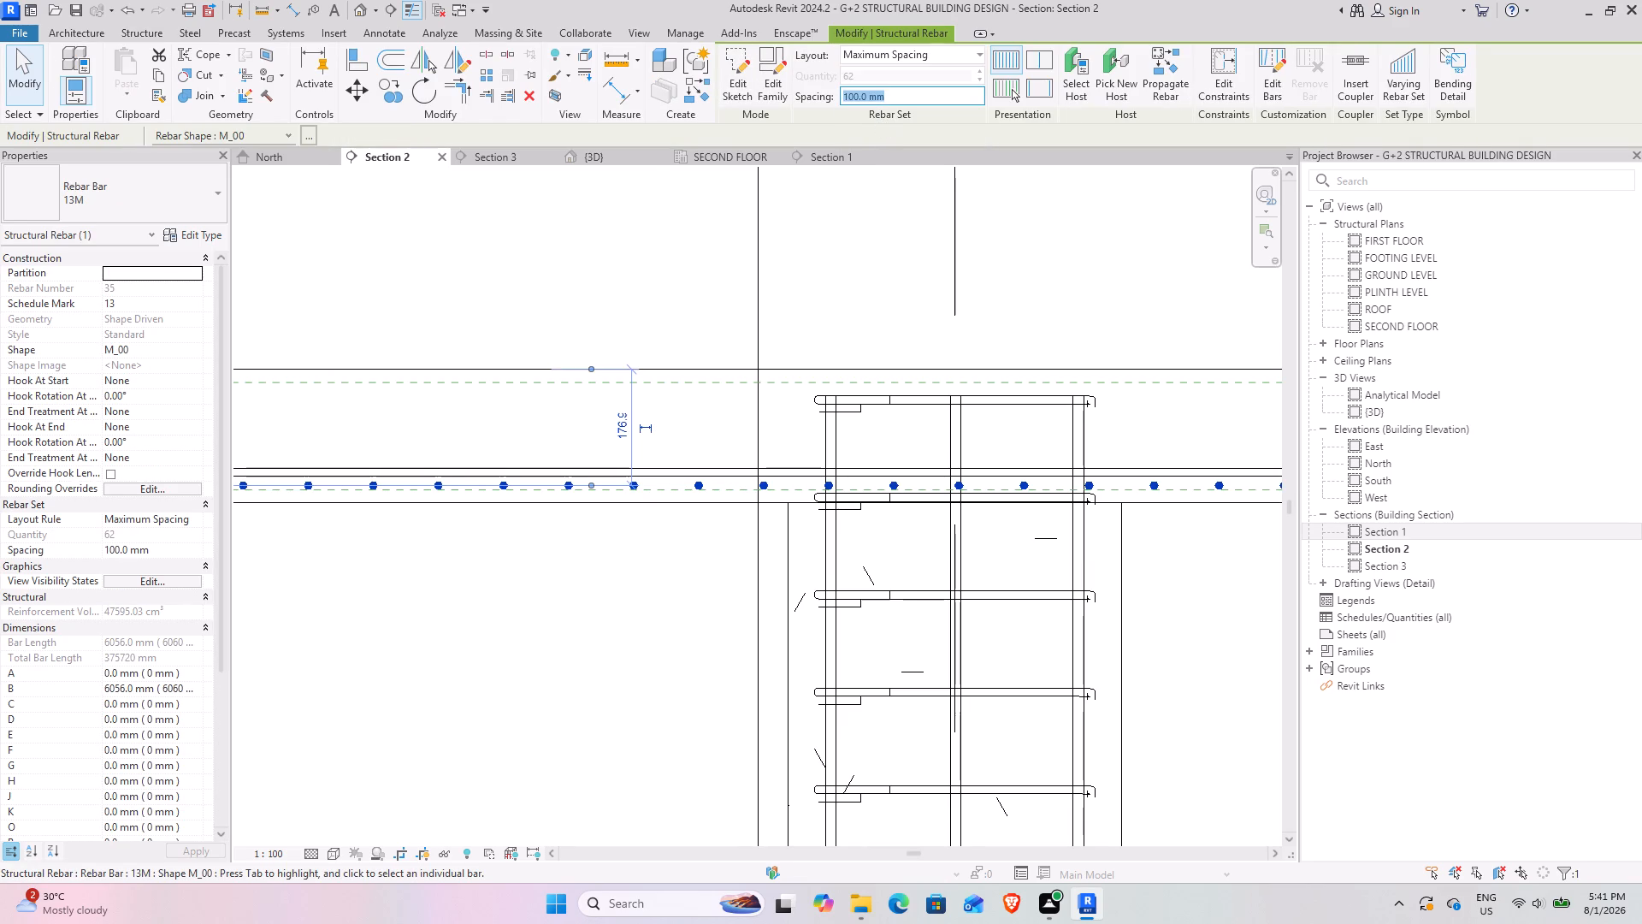
{"action": "type", "text": "180"}
{"action": "key", "text": "Return"}
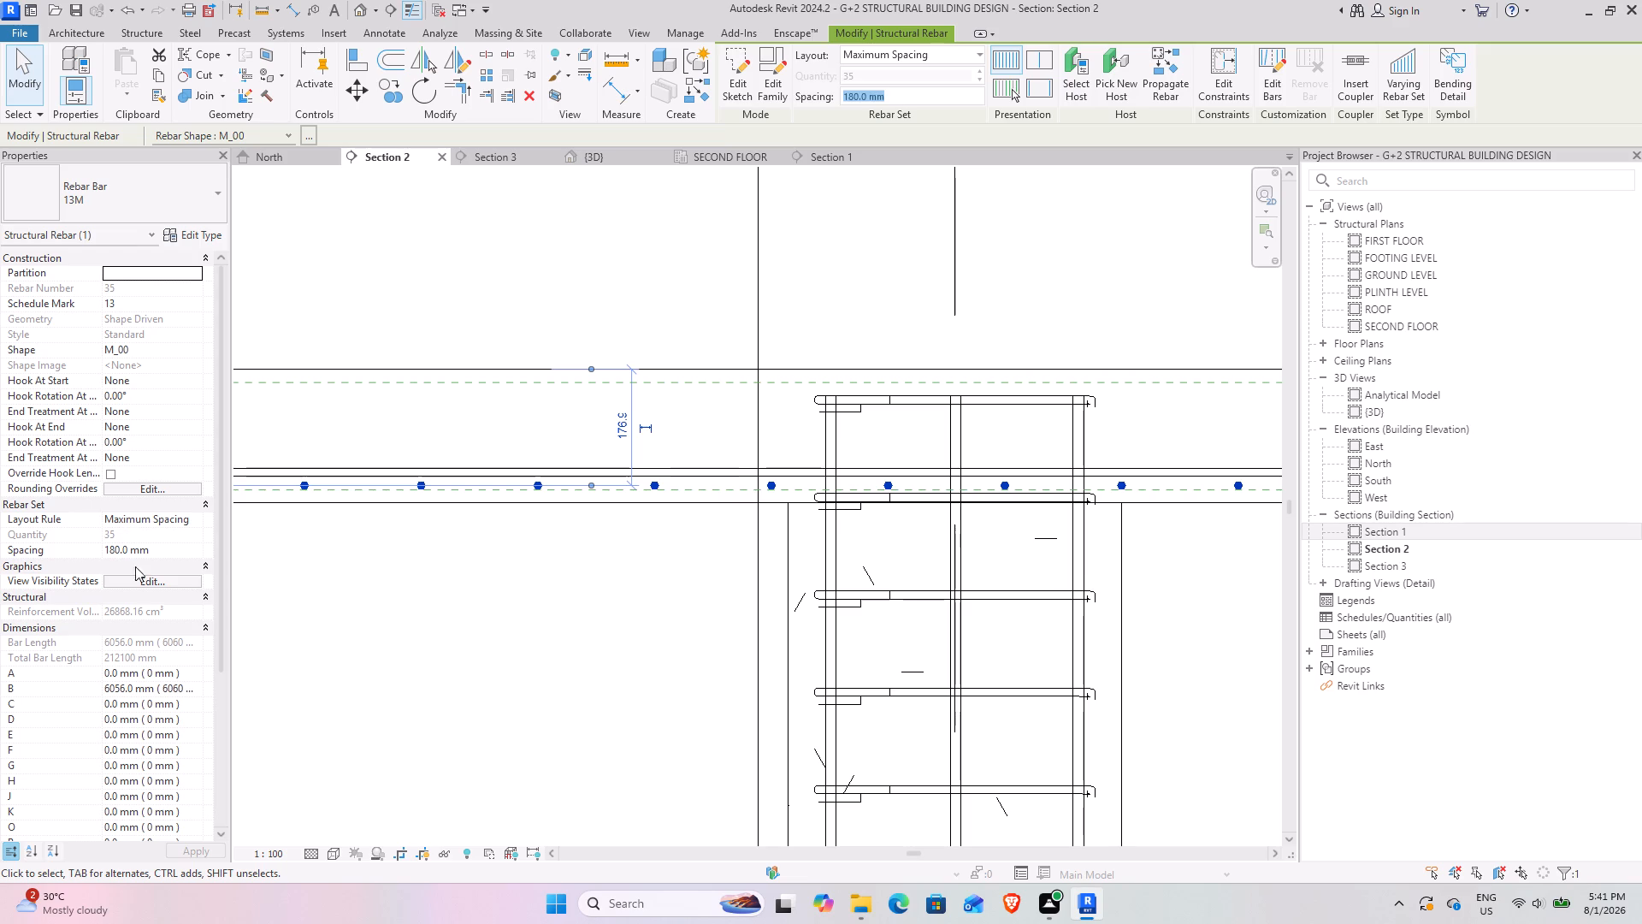
Make the perpendicular bar set show unobscured in the {3D} view.
{"action": "left_click", "coordinate": [139, 575]}
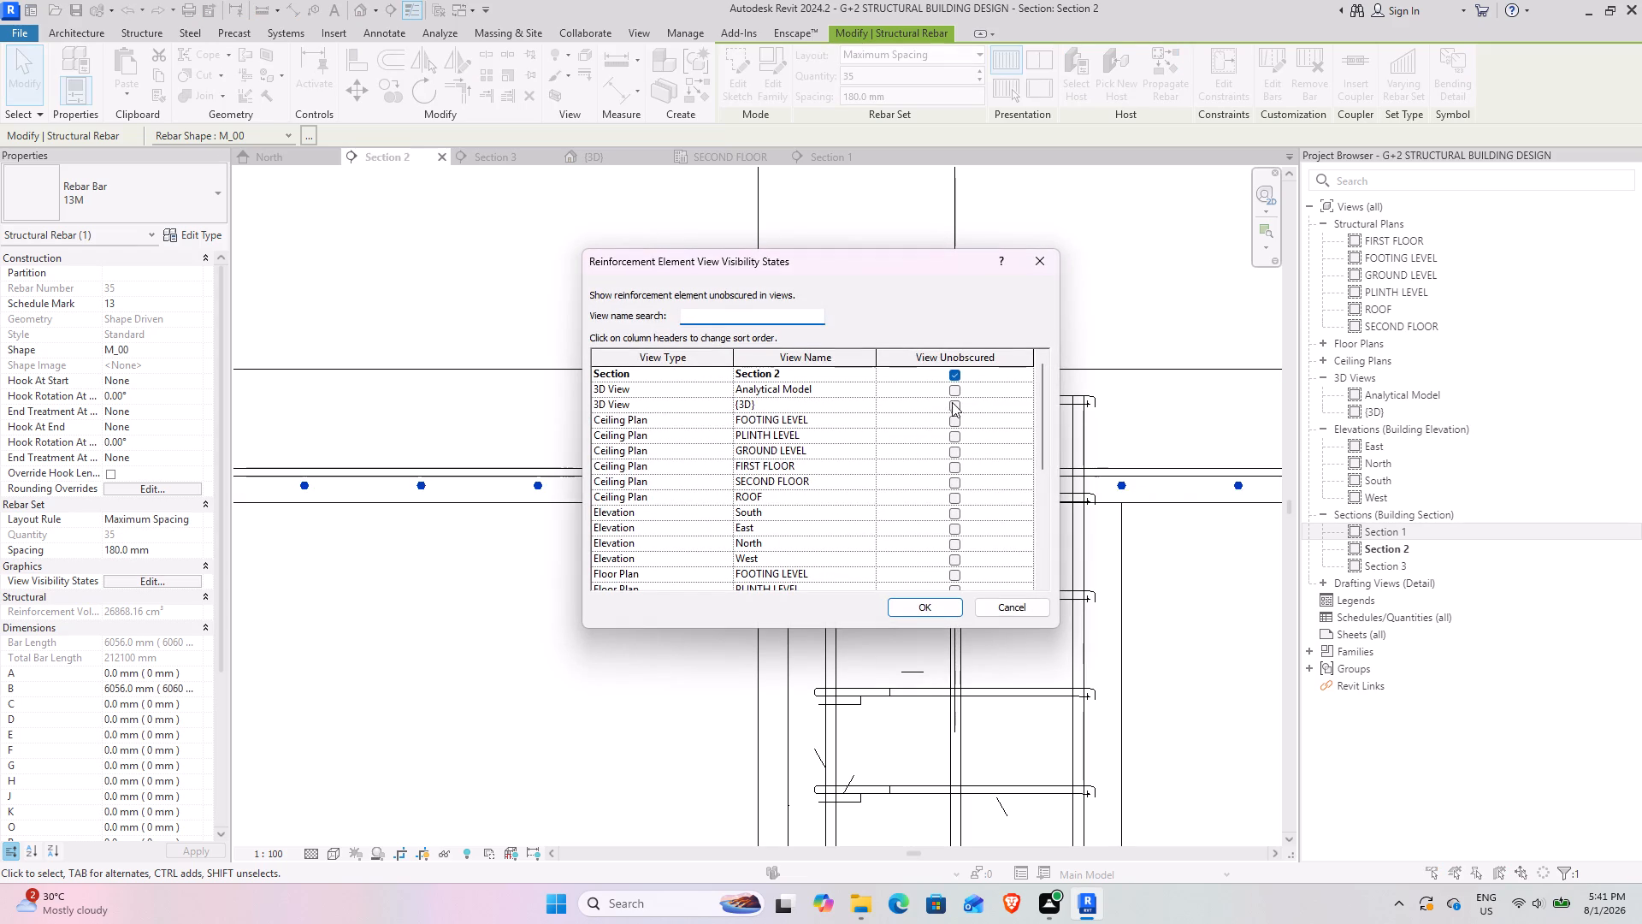
{"action": "left_click", "coordinate": [952, 402]}
{"action": "left_click", "coordinate": [910, 608]}
Edit the lengthwise bar's sketch, adding an 1800 mm line along the top cover from the slab's grid 3 end and a short 45° downward bend.
{"action": "left_click", "coordinate": [707, 477]}
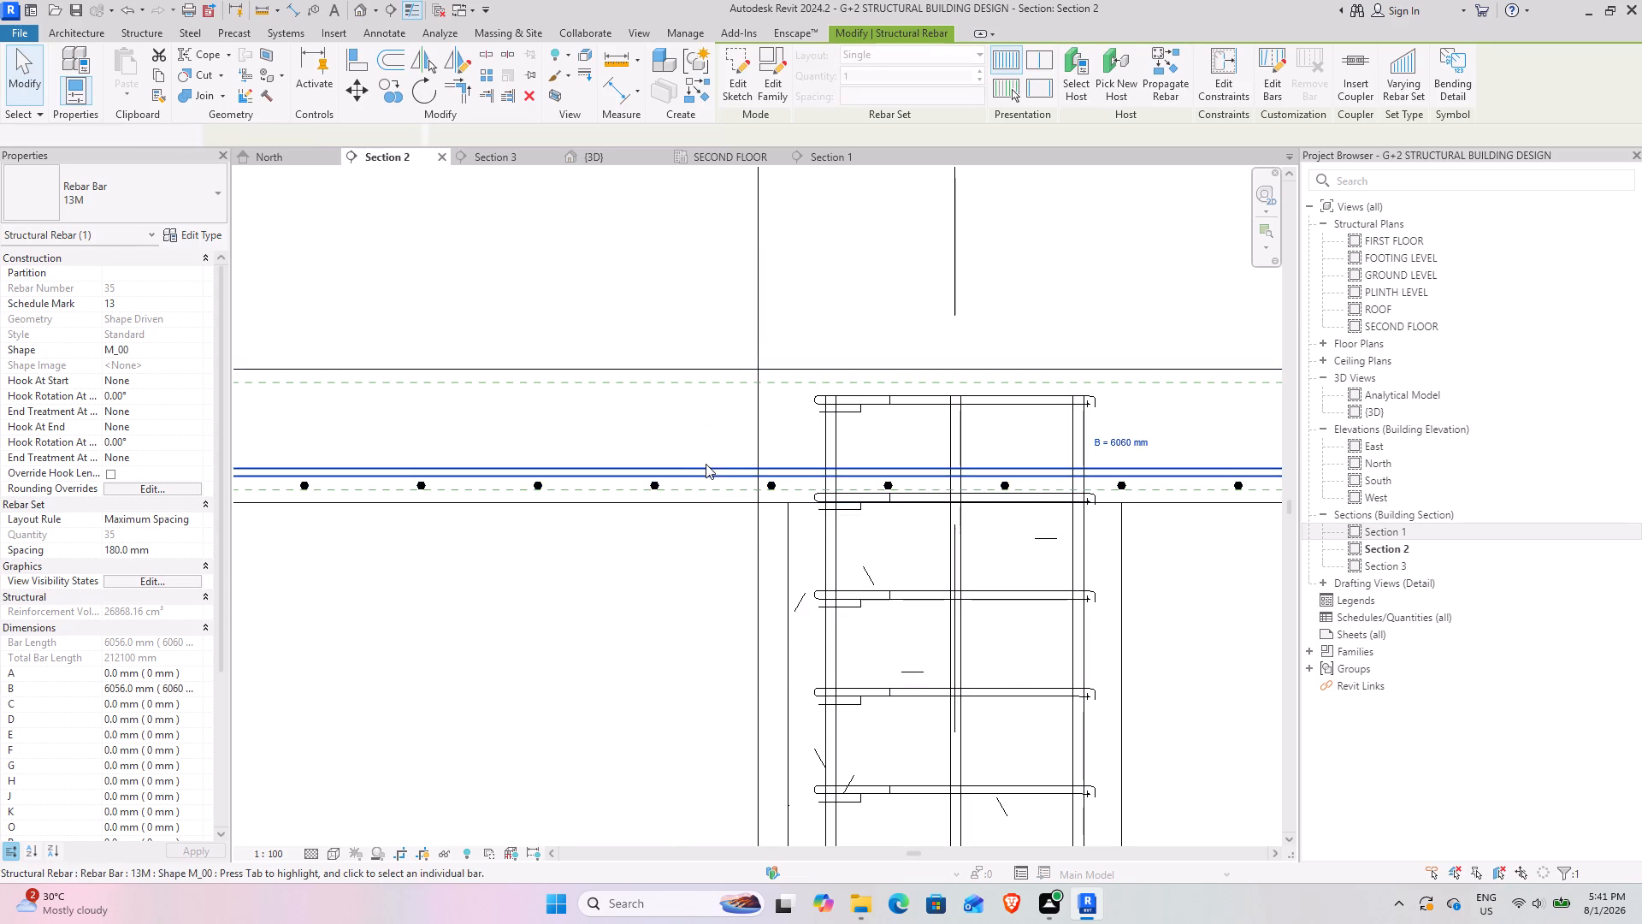
{"action": "left_click", "coordinate": [739, 76]}
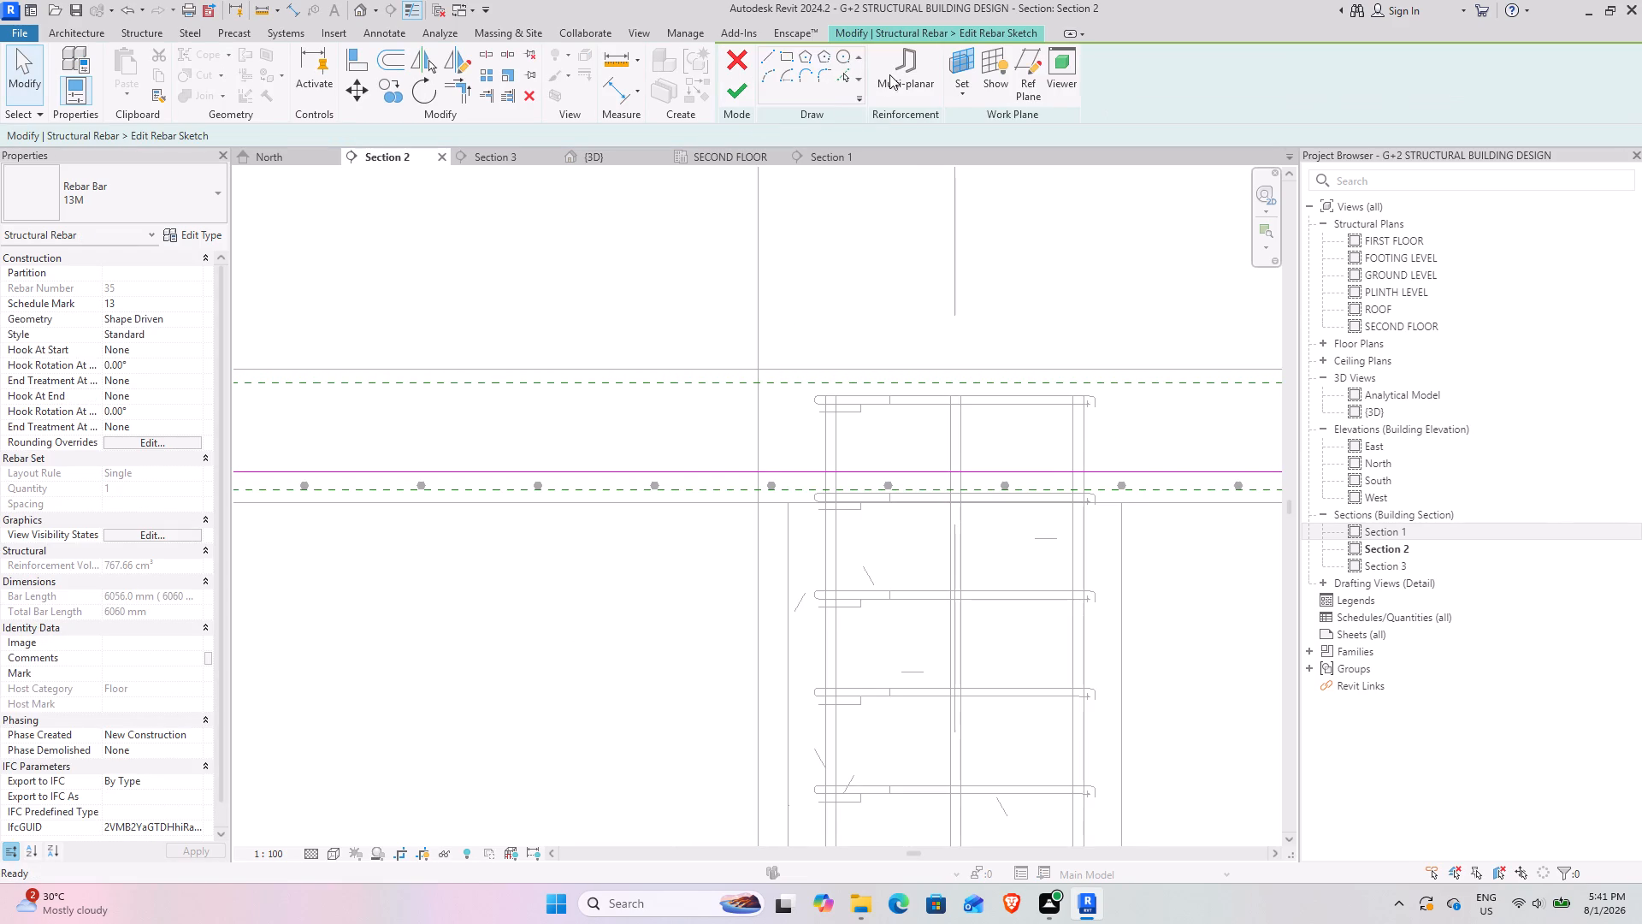
{"action": "left_click", "coordinate": [772, 56]}
{"action": "scroll", "coordinate": [535, 625], "scroll_direction": "down", "scroll_amount": 8}
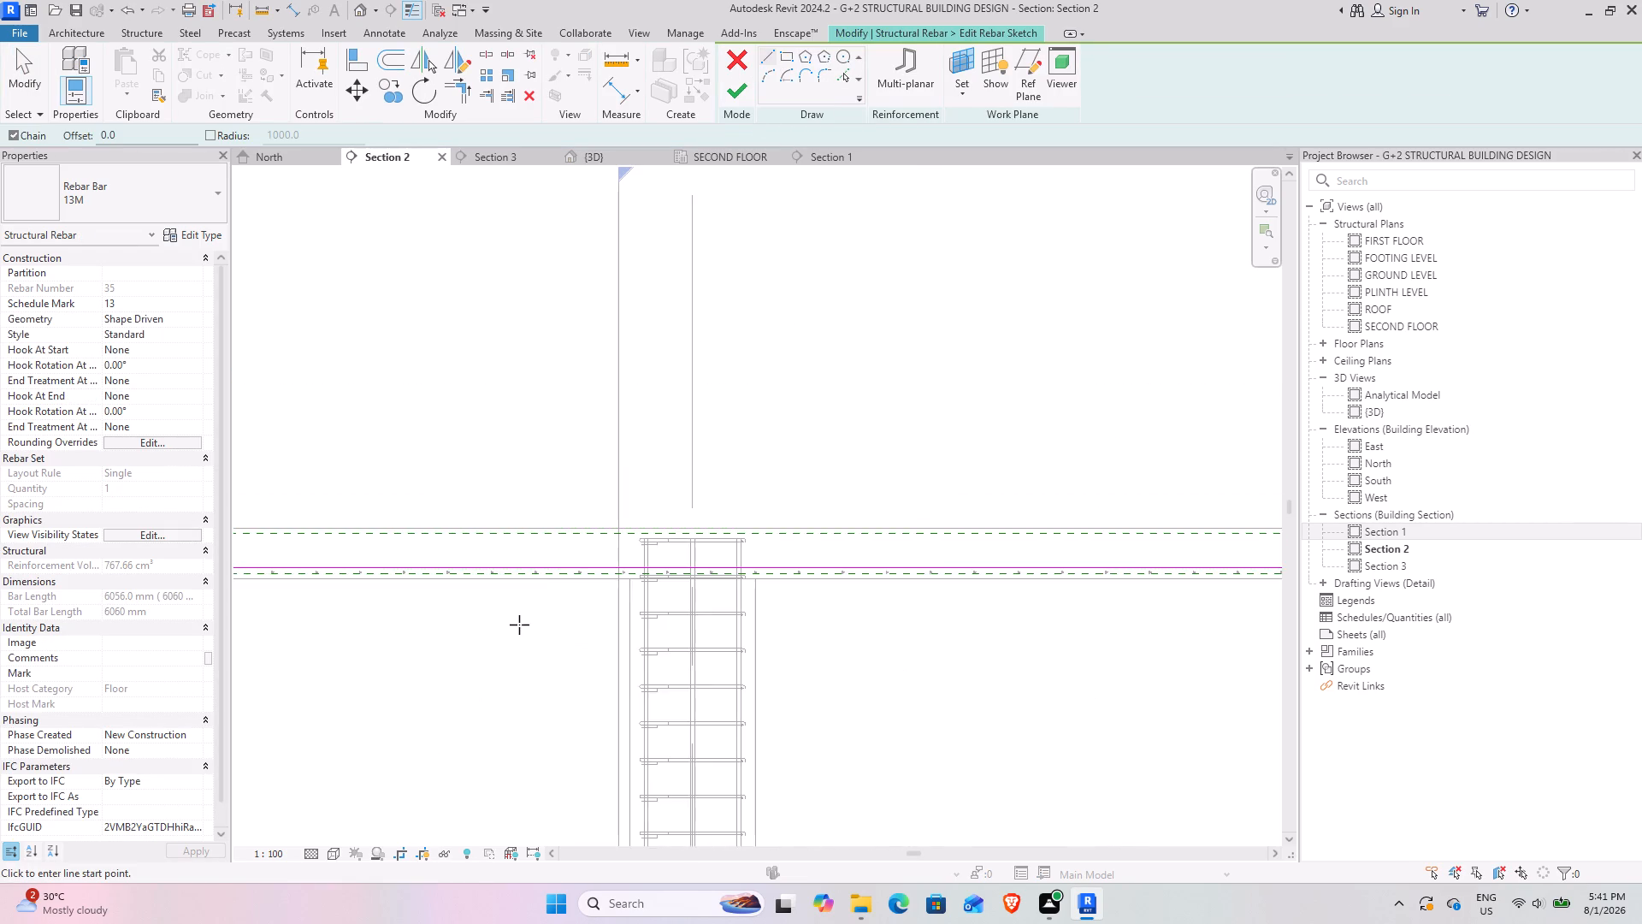
{"action": "middle_click_drag", "start_coordinate": [519, 624], "coordinate": [1056, 503]}
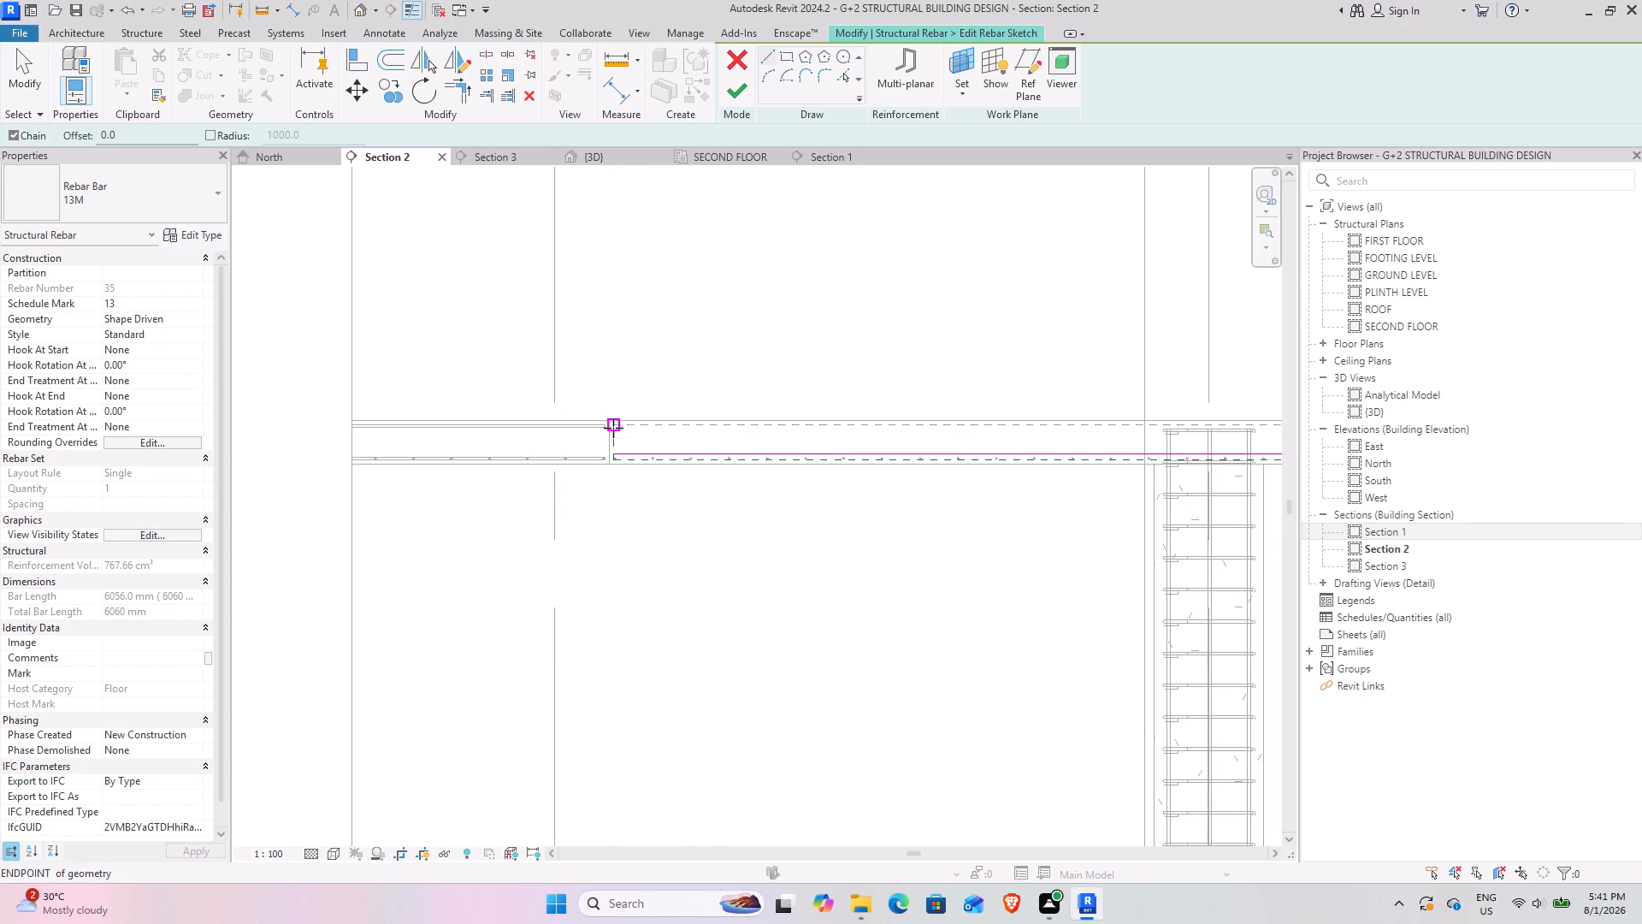
{"action": "left_click", "coordinate": [613, 428]}
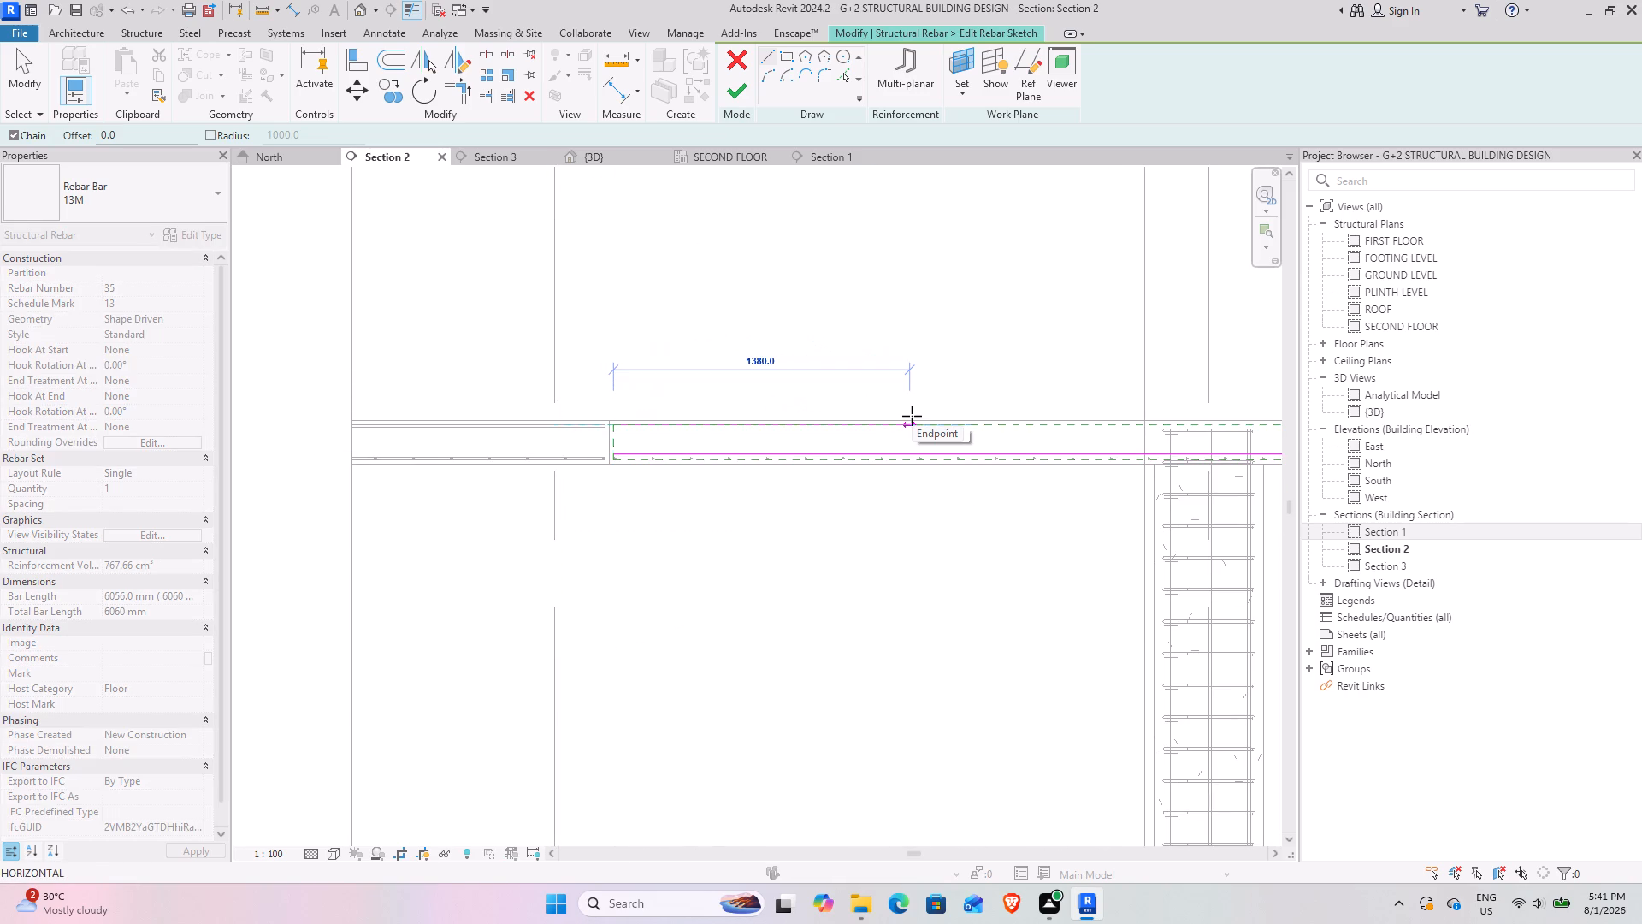
{"action": "type", "text": "1800"}
{"action": "key", "text": "Return"}
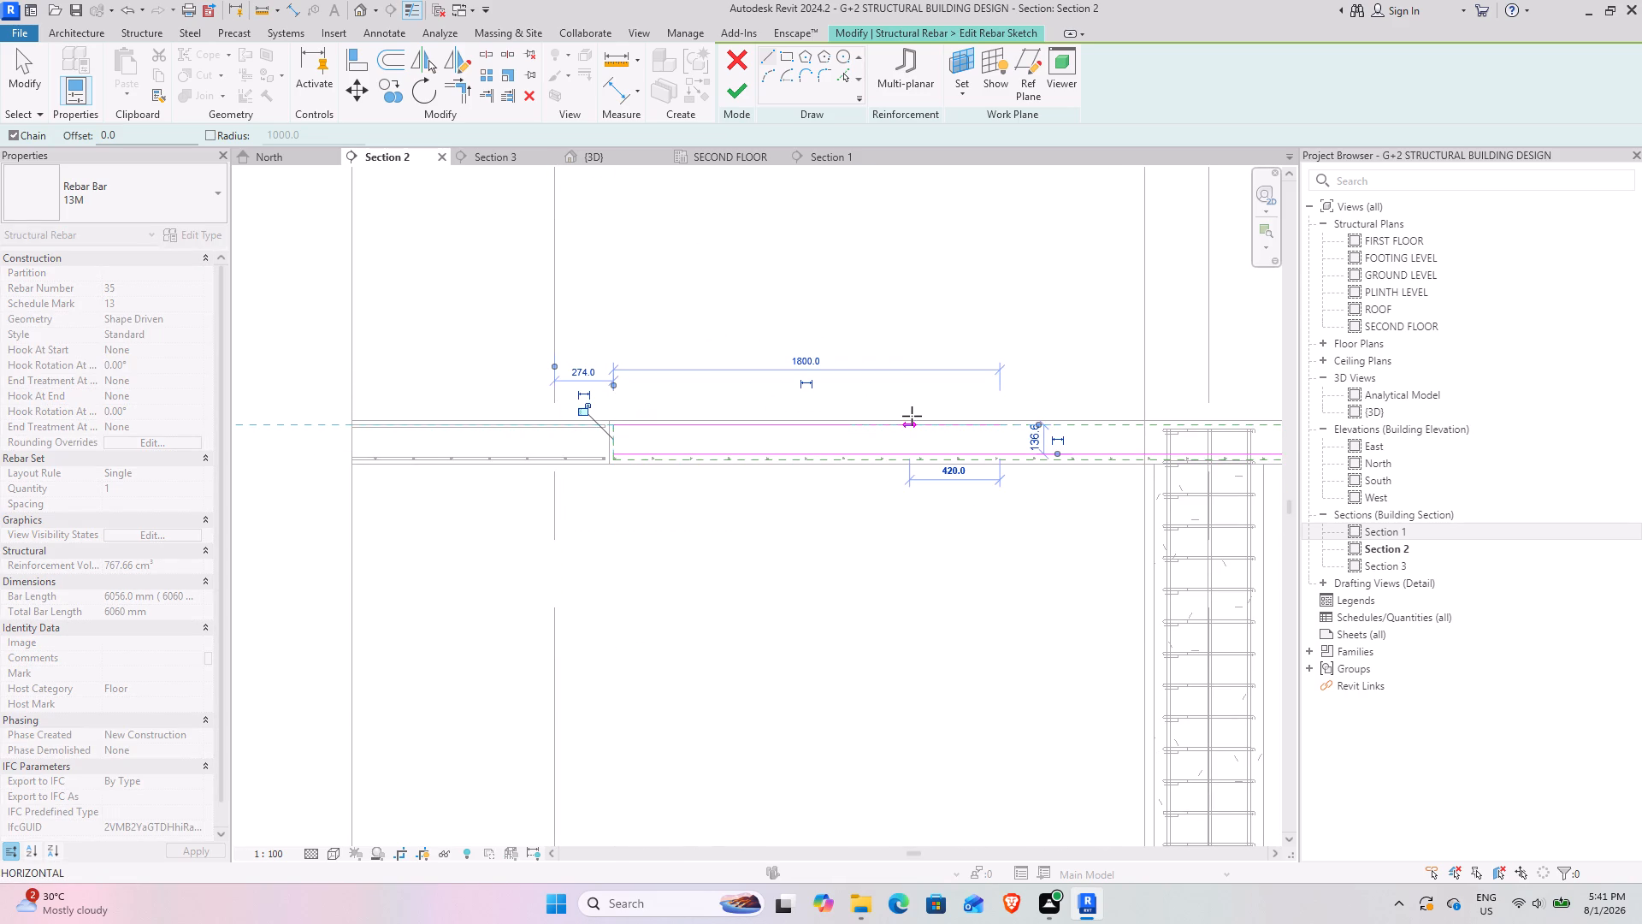
{"action": "left_click", "coordinate": [1018, 441]}
{"action": "scroll", "coordinate": [1082, 438], "scroll_direction": "down", "scroll_amount": 2}
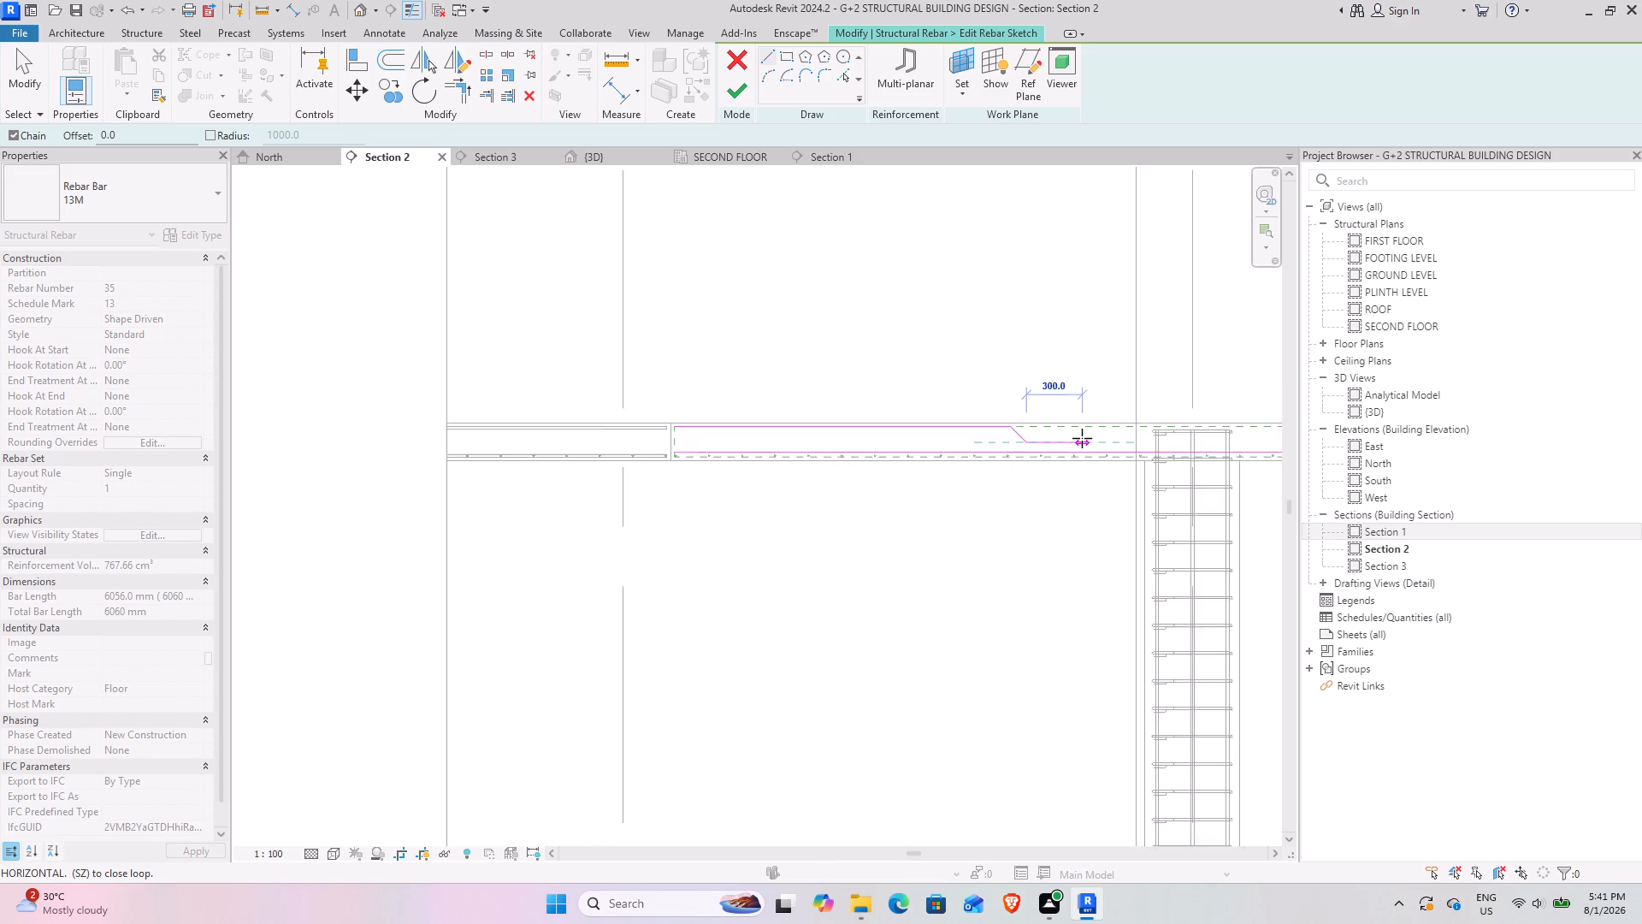
{"action": "scroll", "coordinate": [1082, 438], "scroll_direction": "down", "scroll_amount": 2}
{"action": "middle_click_drag", "start_coordinate": [1141, 436], "coordinate": [212, 552]}
{"action": "key", "text": "Escape"}
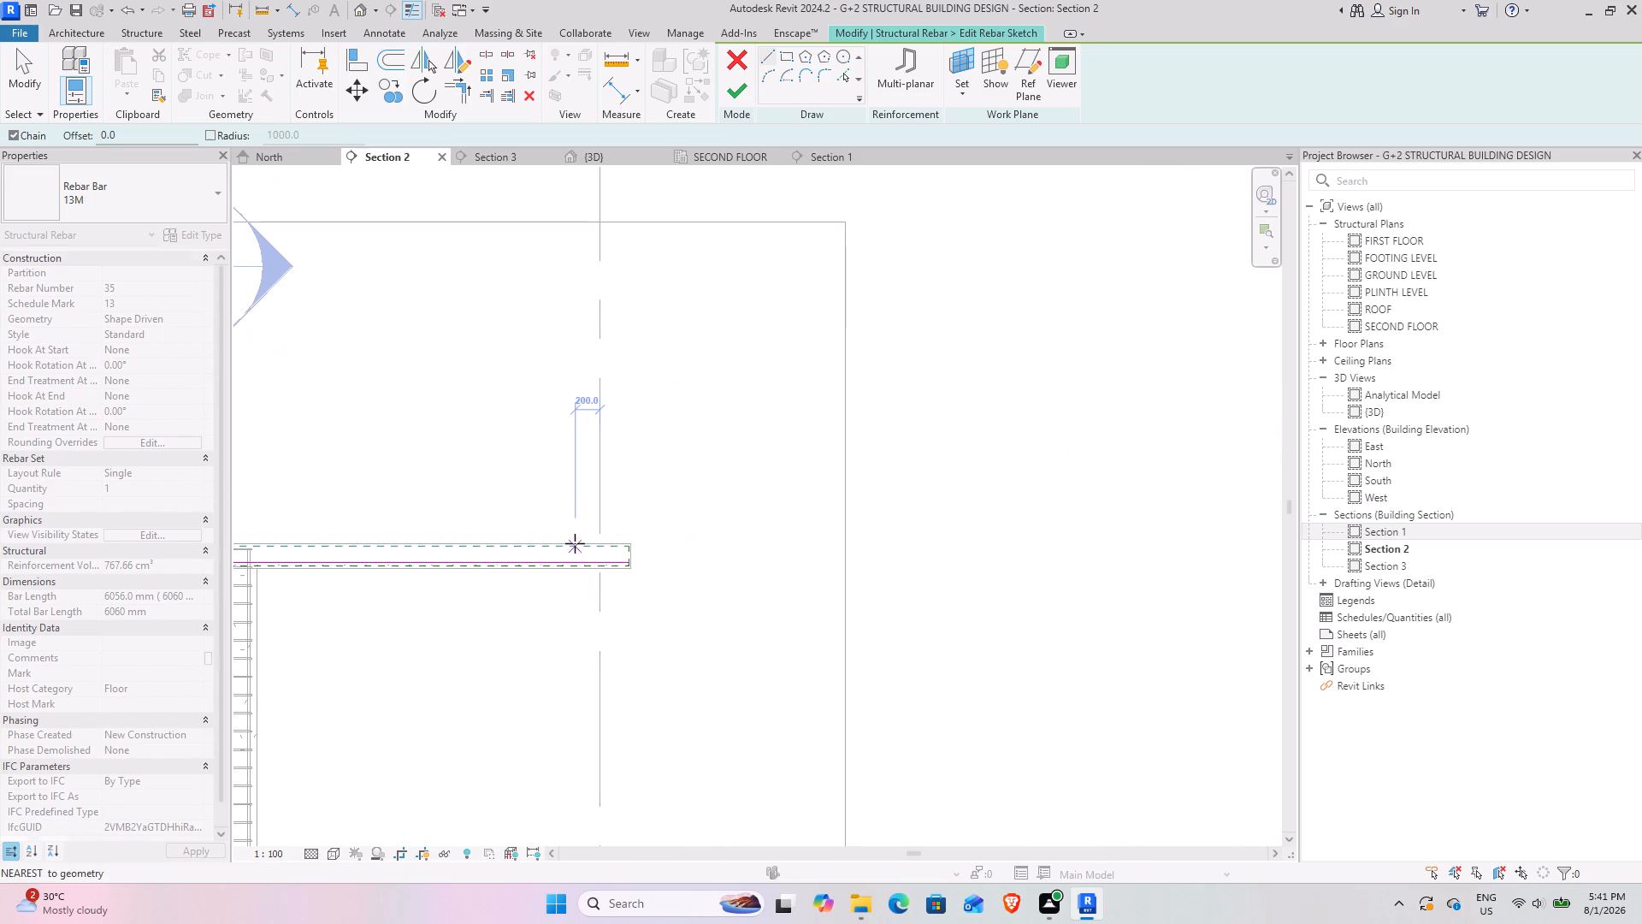
From the grid 5 end, sketch an 1800 mm top line, a short 45° downward bend, and a lower horizontal about 2258 mm long toward the first bend.
{"action": "scroll", "coordinate": [598, 545], "scroll_direction": "up", "scroll_amount": 7}
{"action": "left_click", "coordinate": [679, 554]}
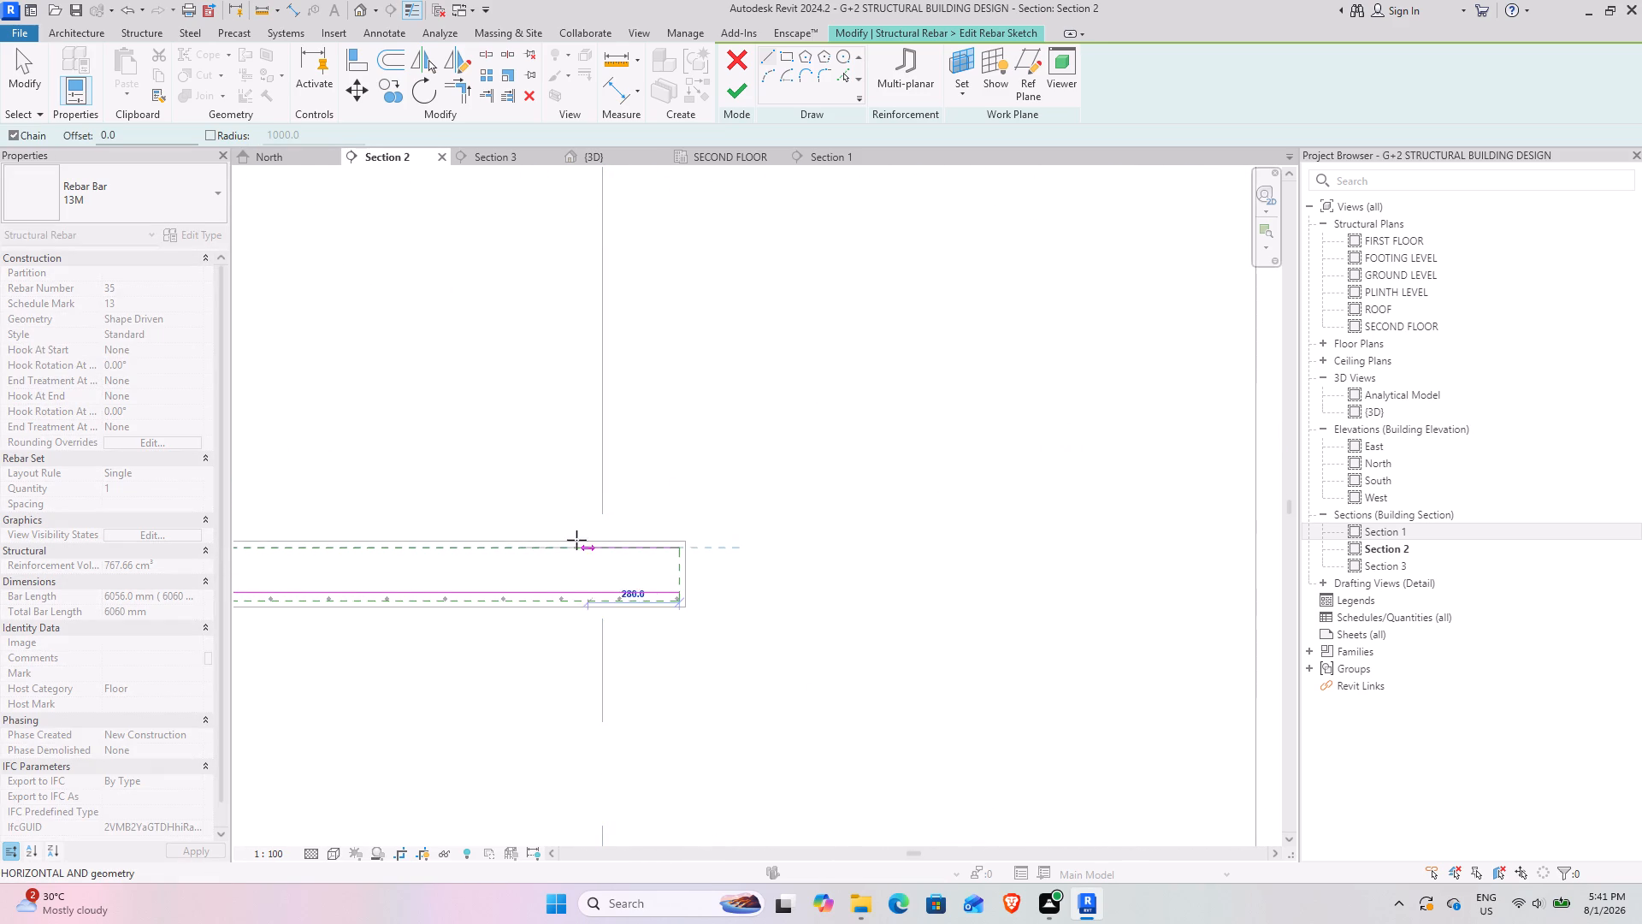
{"action": "type", "text": "1800"}
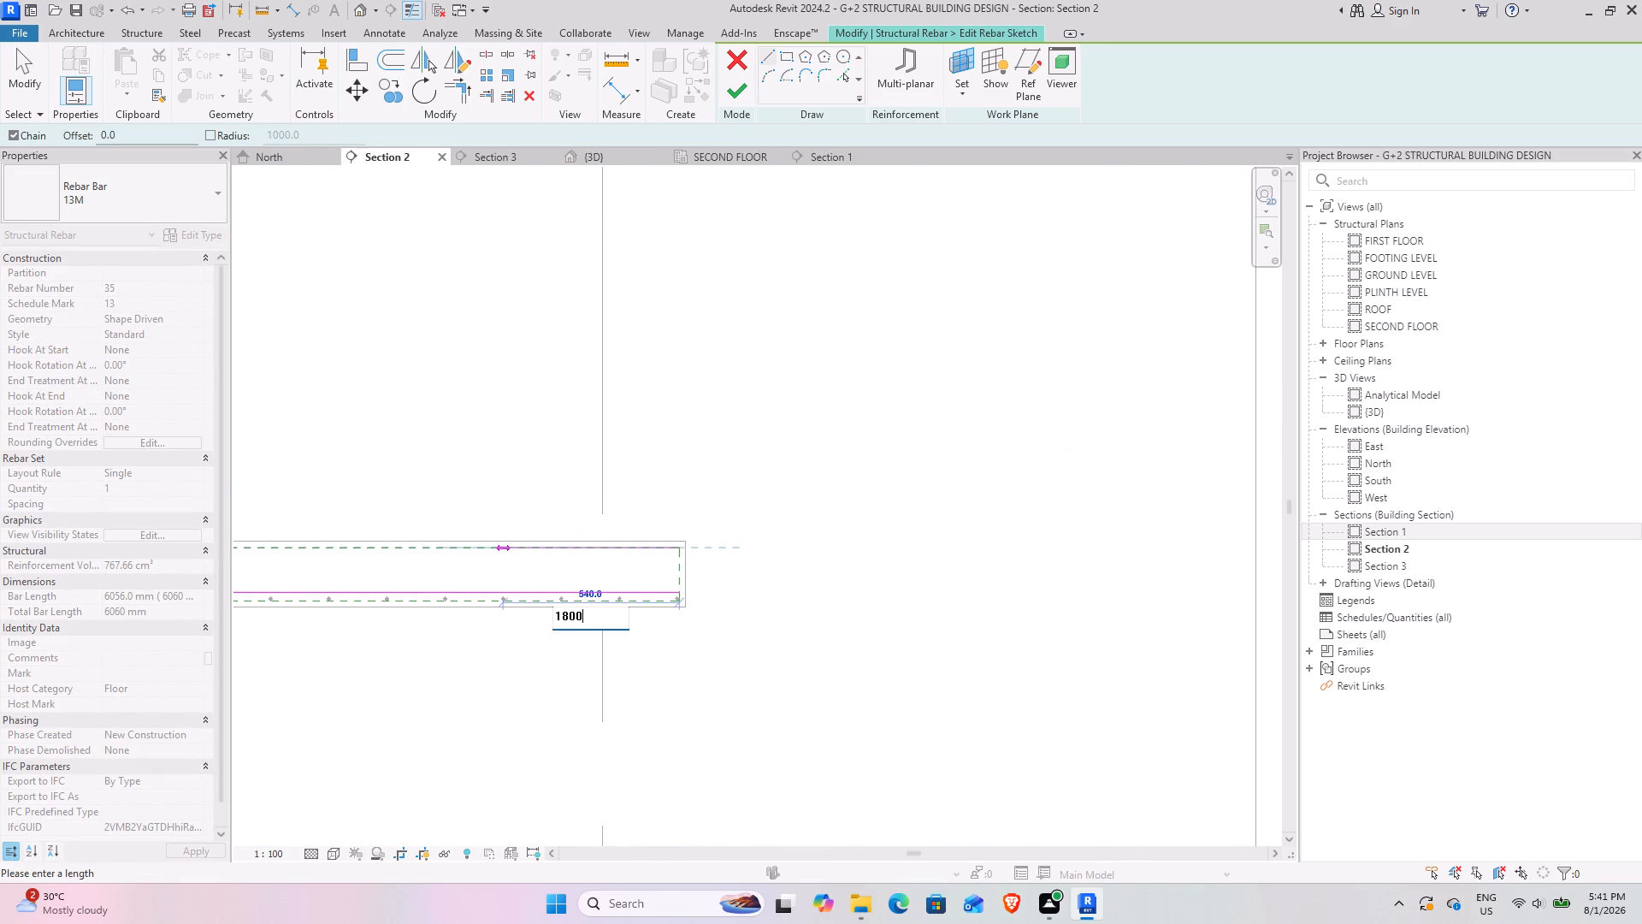
{"action": "key", "text": "Return"}
{"action": "scroll", "coordinate": [504, 548], "scroll_direction": "down", "scroll_amount": 8}
{"action": "middle_click_drag", "start_coordinate": [511, 565], "coordinate": [995, 543]}
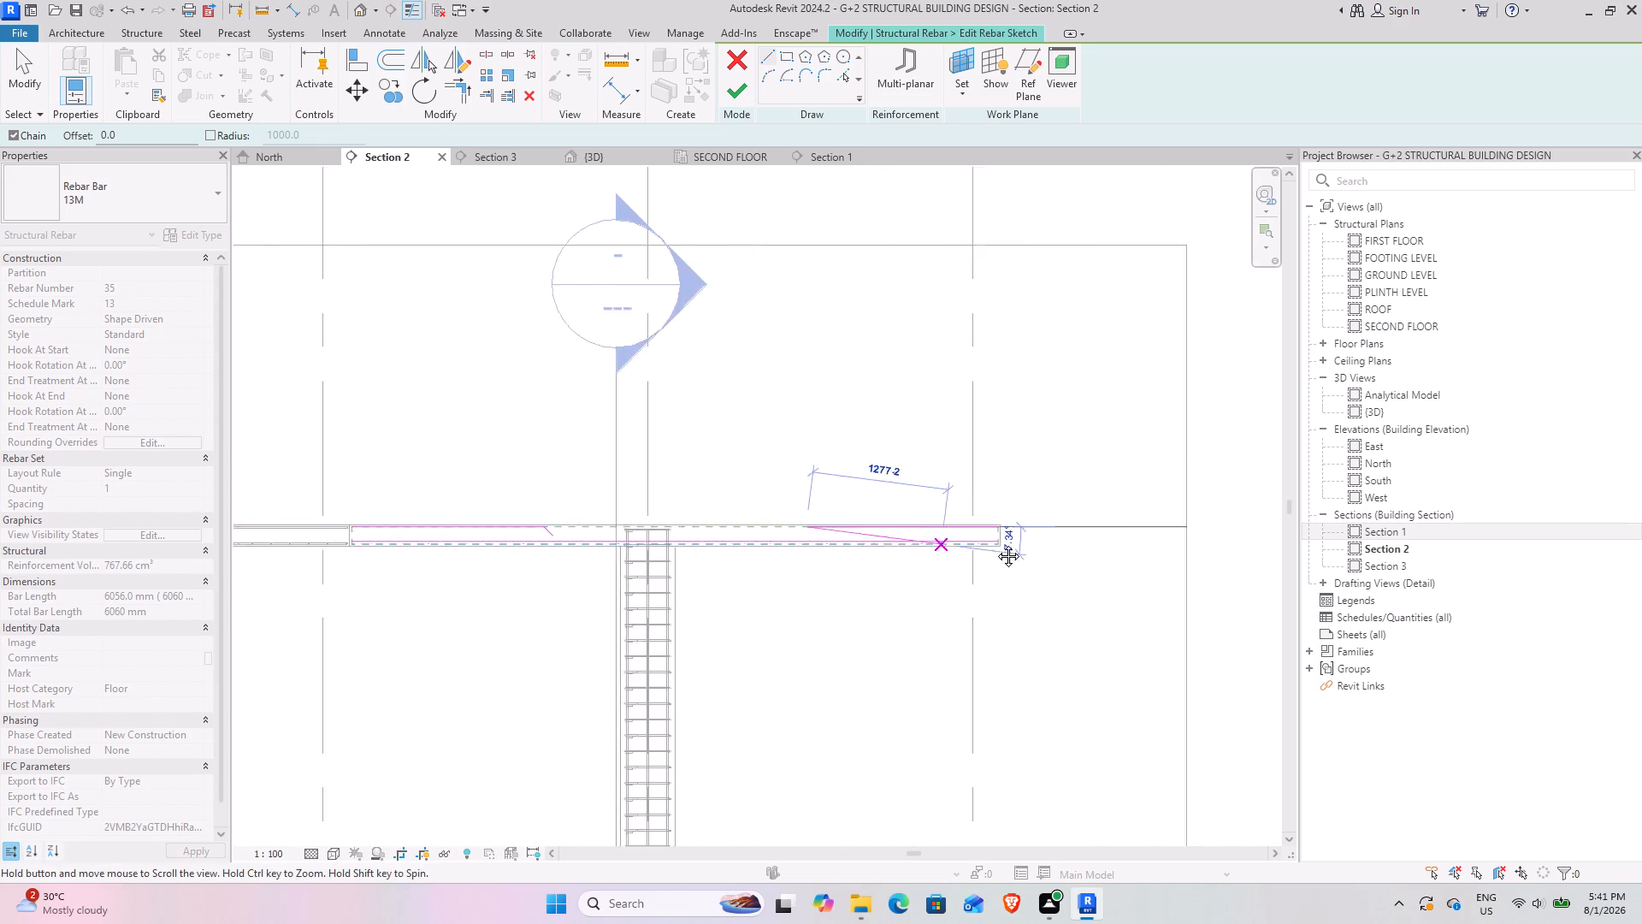
{"action": "middle_click_drag", "start_coordinate": [995, 543], "coordinate": [1024, 543]}
{"action": "scroll", "coordinate": [842, 531], "scroll_direction": "up", "scroll_amount": 9}
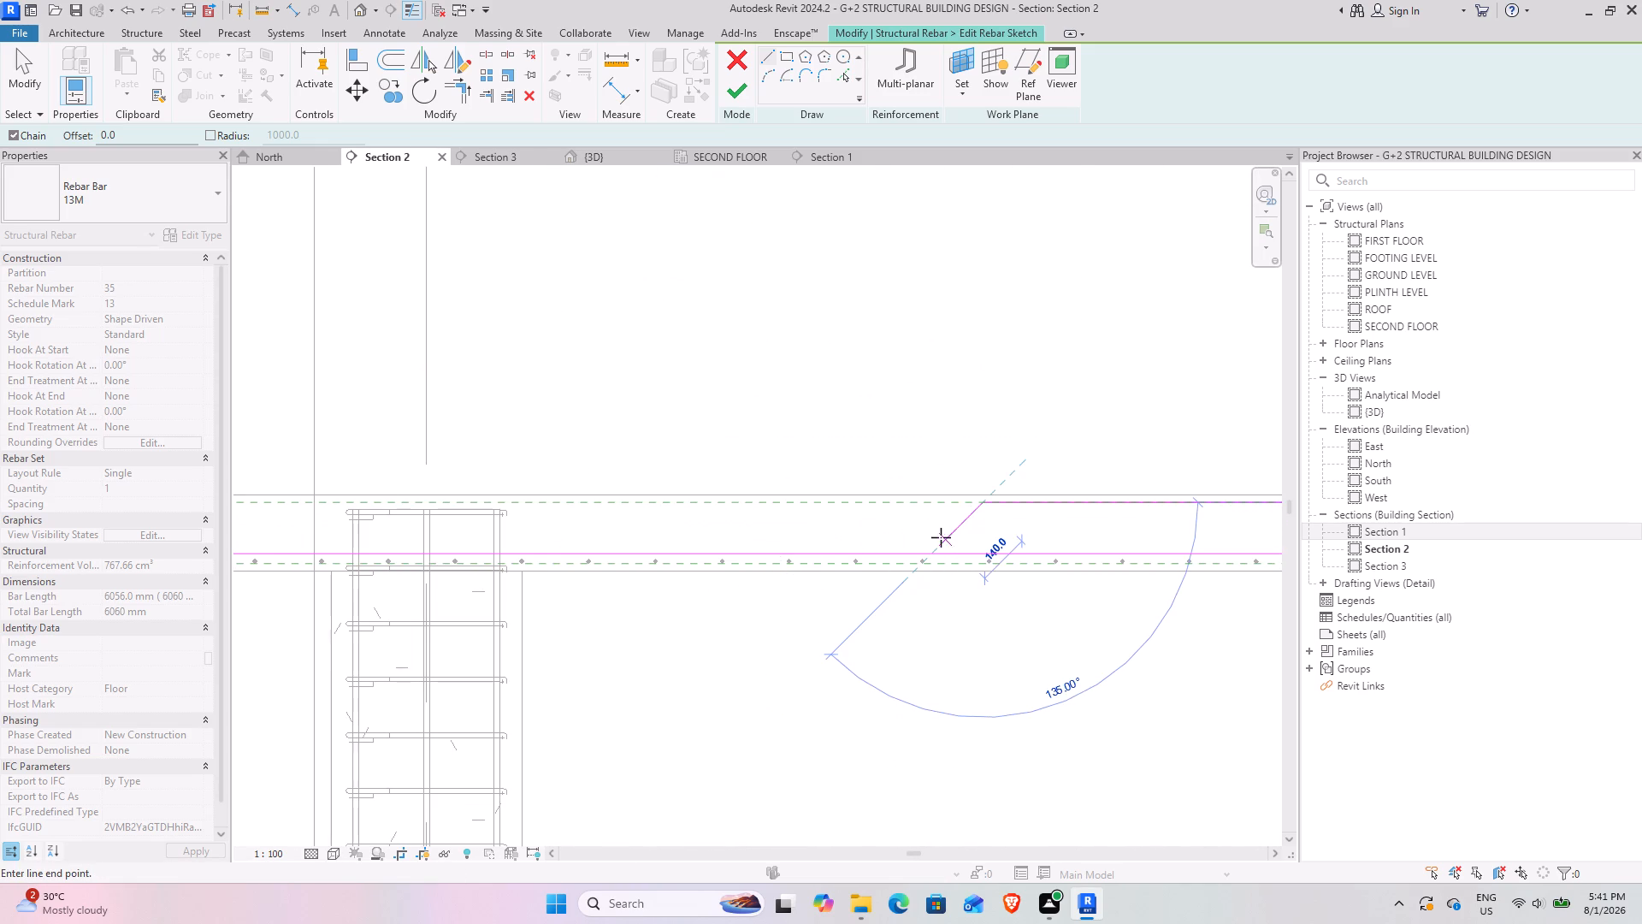
{"action": "left_click", "coordinate": [948, 542]}
{"action": "middle_click_drag", "start_coordinate": [291, 555], "coordinate": [440, 555]}
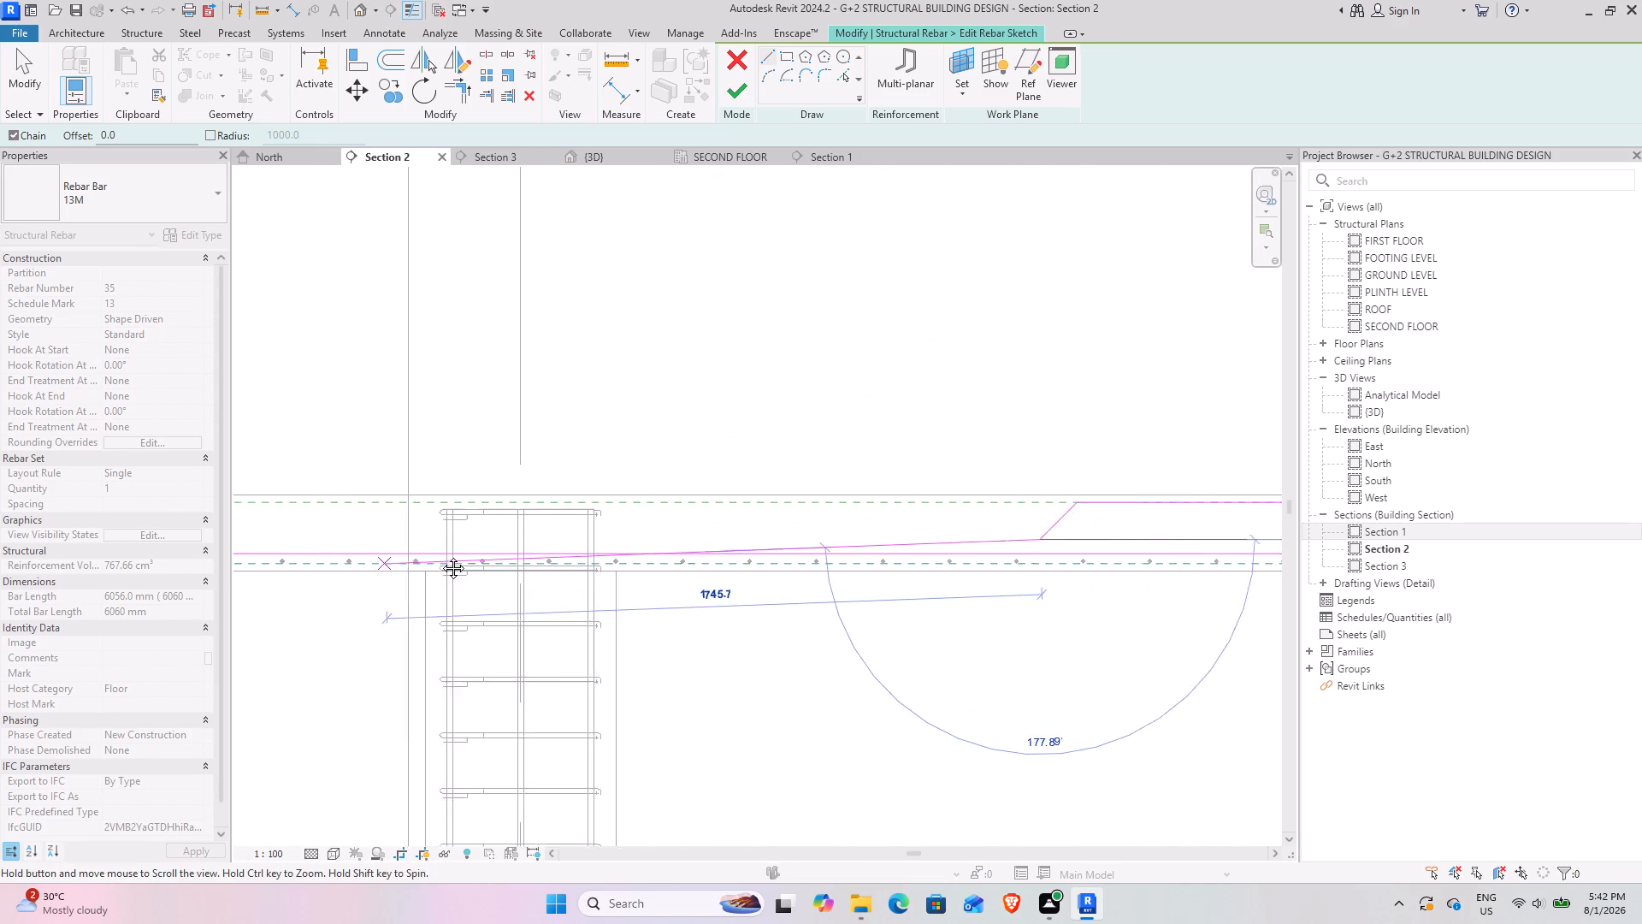
{"action": "middle_click_drag", "start_coordinate": [440, 555], "coordinate": [829, 555]}
{"action": "left_click", "coordinate": [638, 544]}
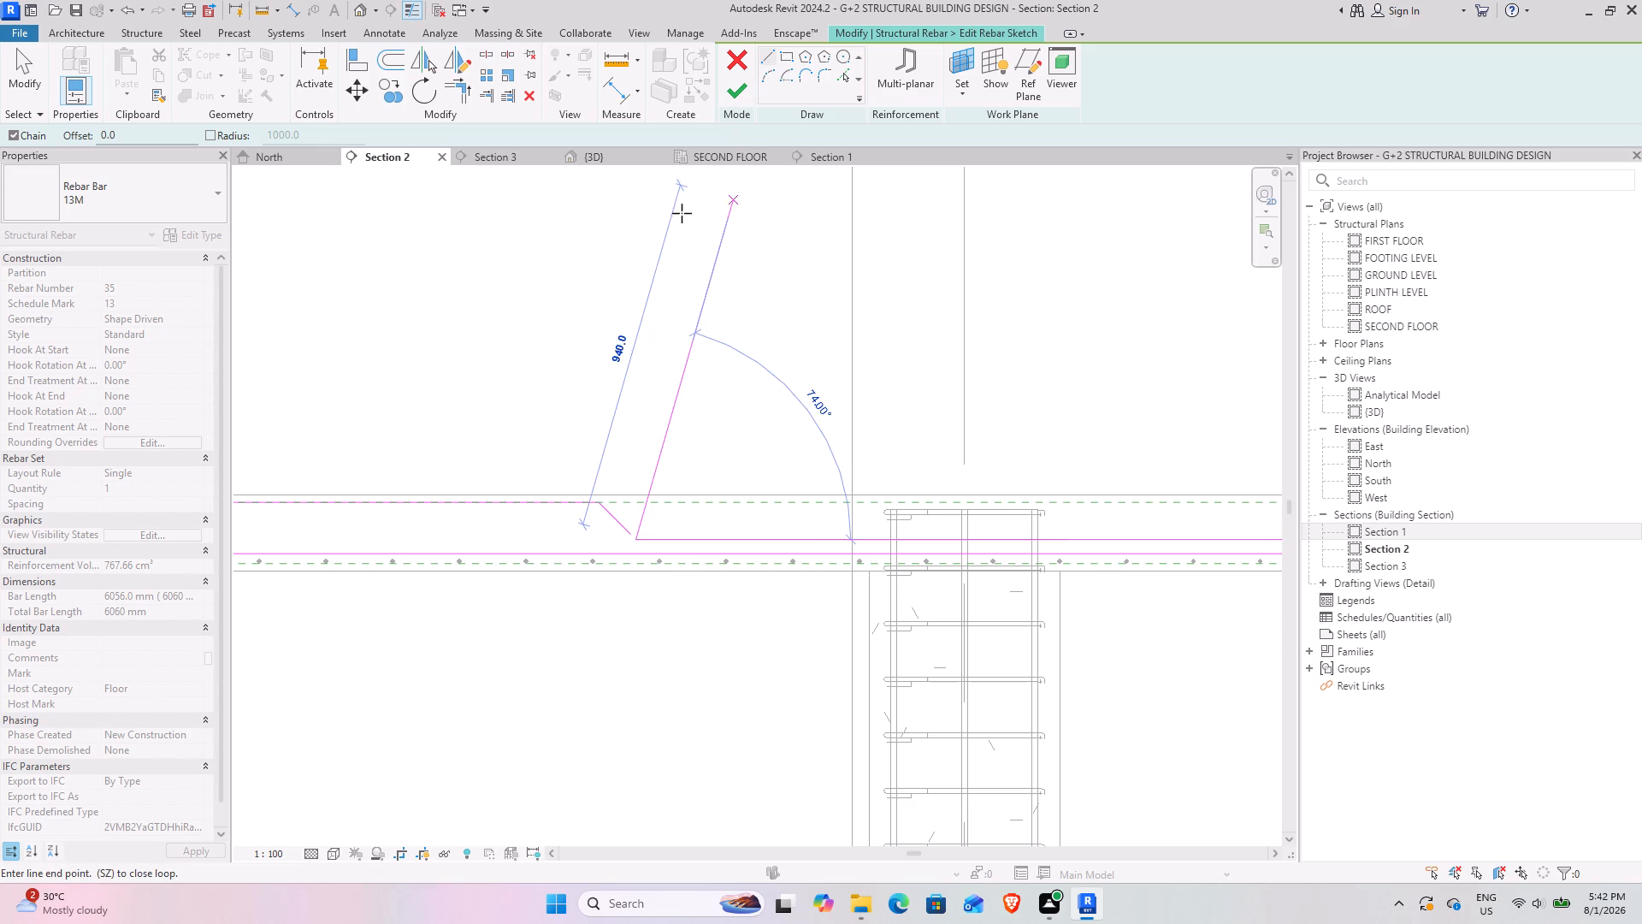
{"action": "key", "text": "Escape"}
{"action": "key", "text": "Escape"}
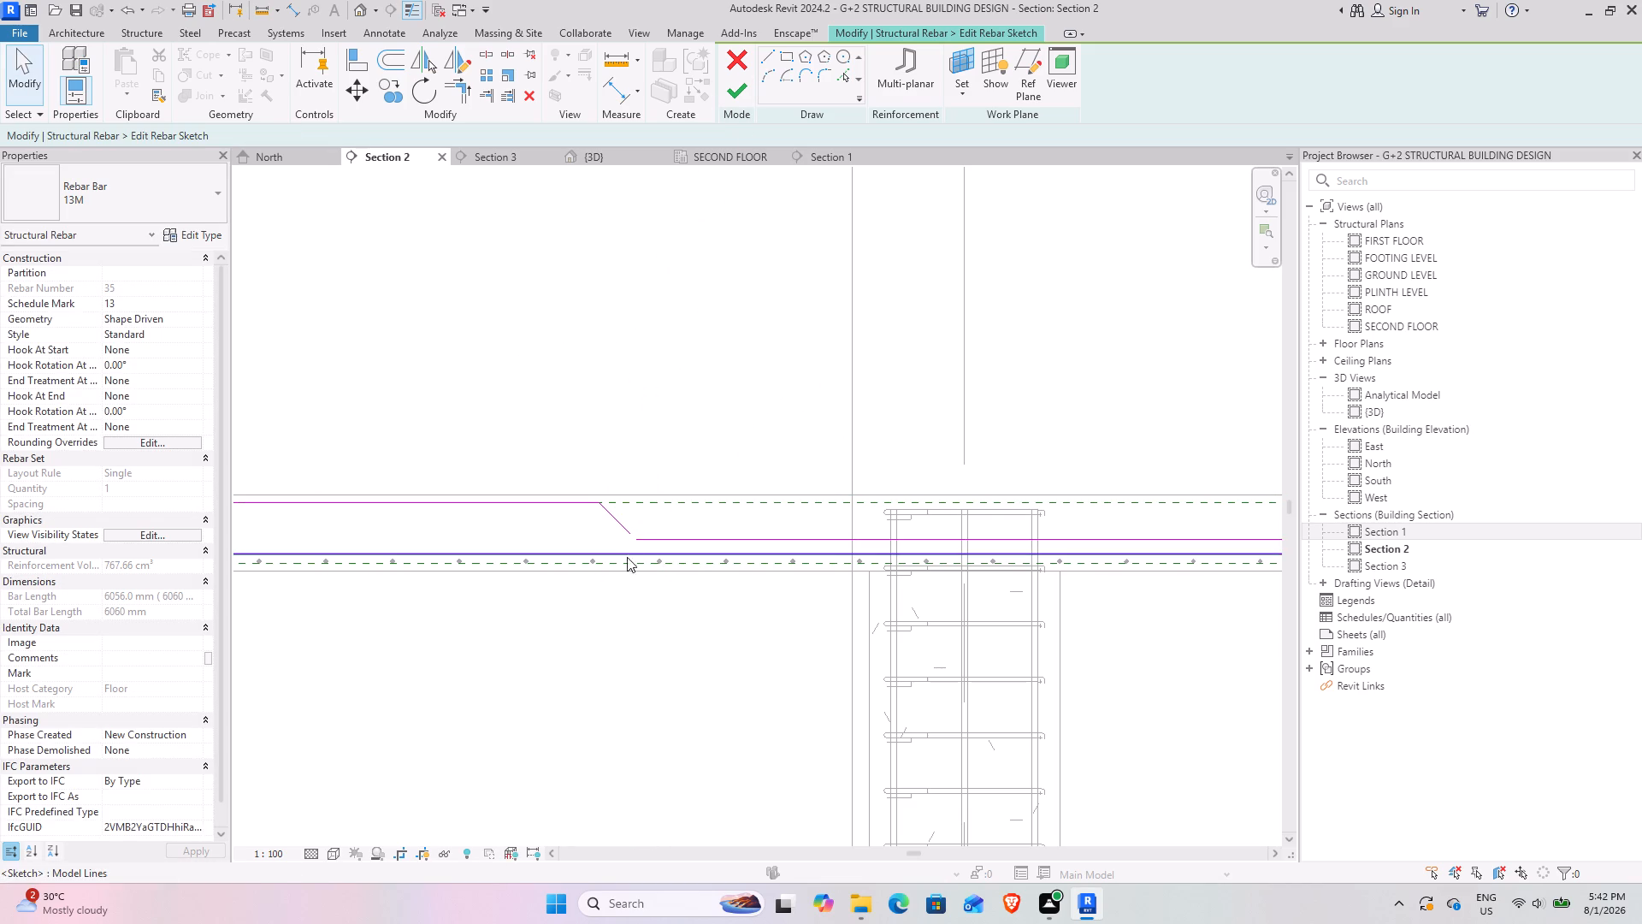
Trim the short sloped line near grid 3 and the lower horizontal line to meet at a corner.
{"action": "left_click", "coordinate": [649, 539]}
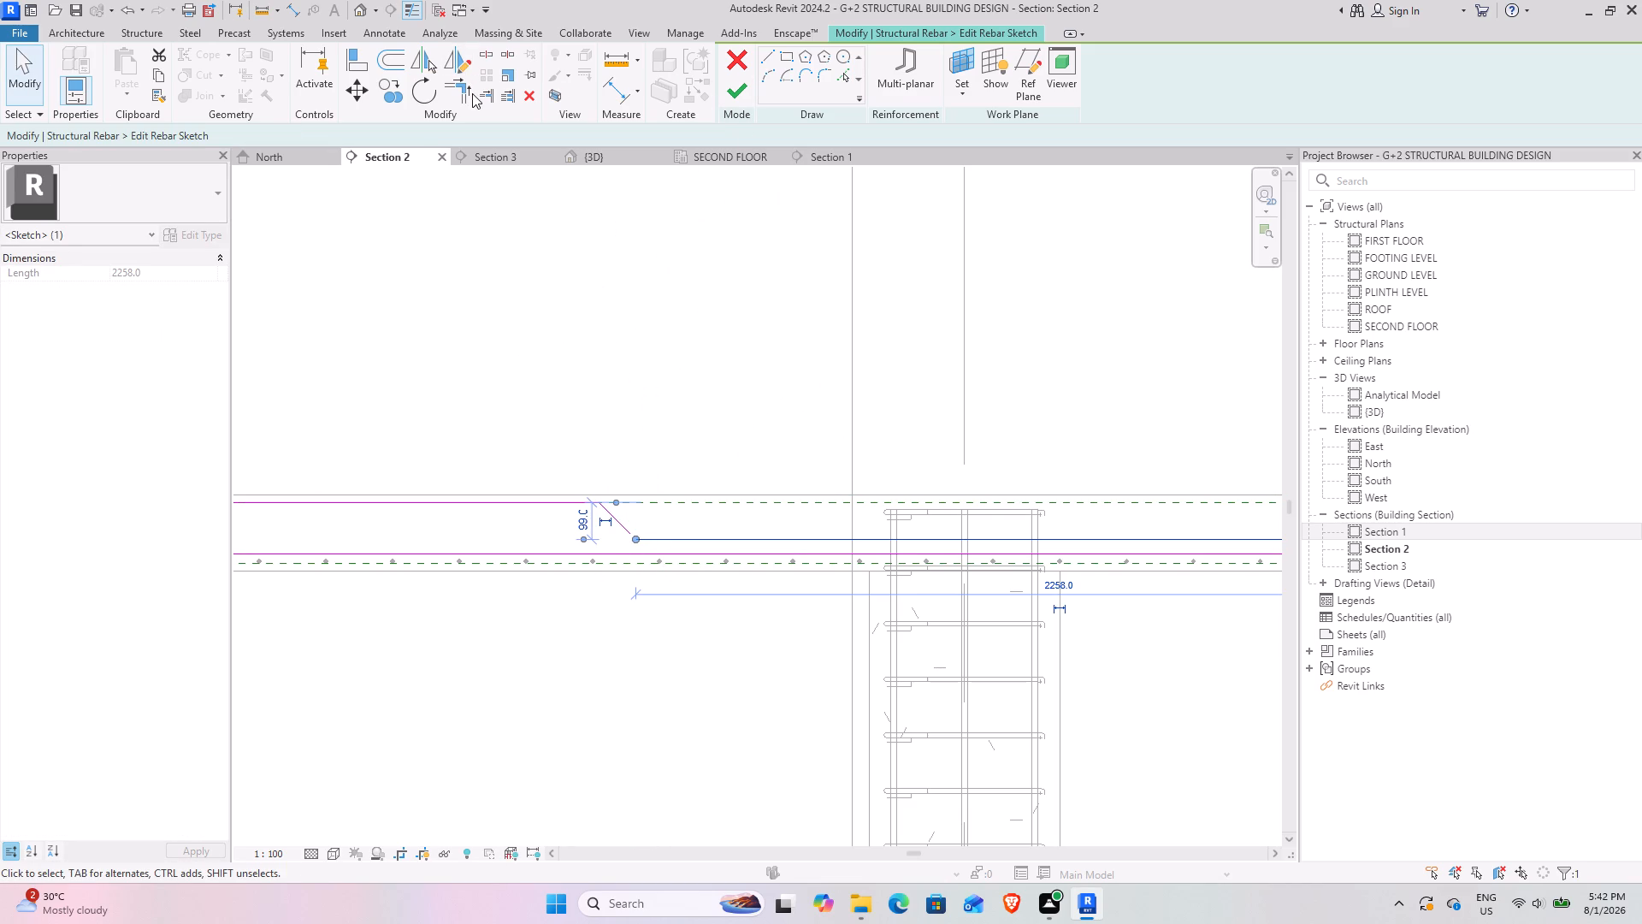
{"action": "left_click", "coordinate": [472, 93]}
{"action": "left_click", "coordinate": [623, 528]}
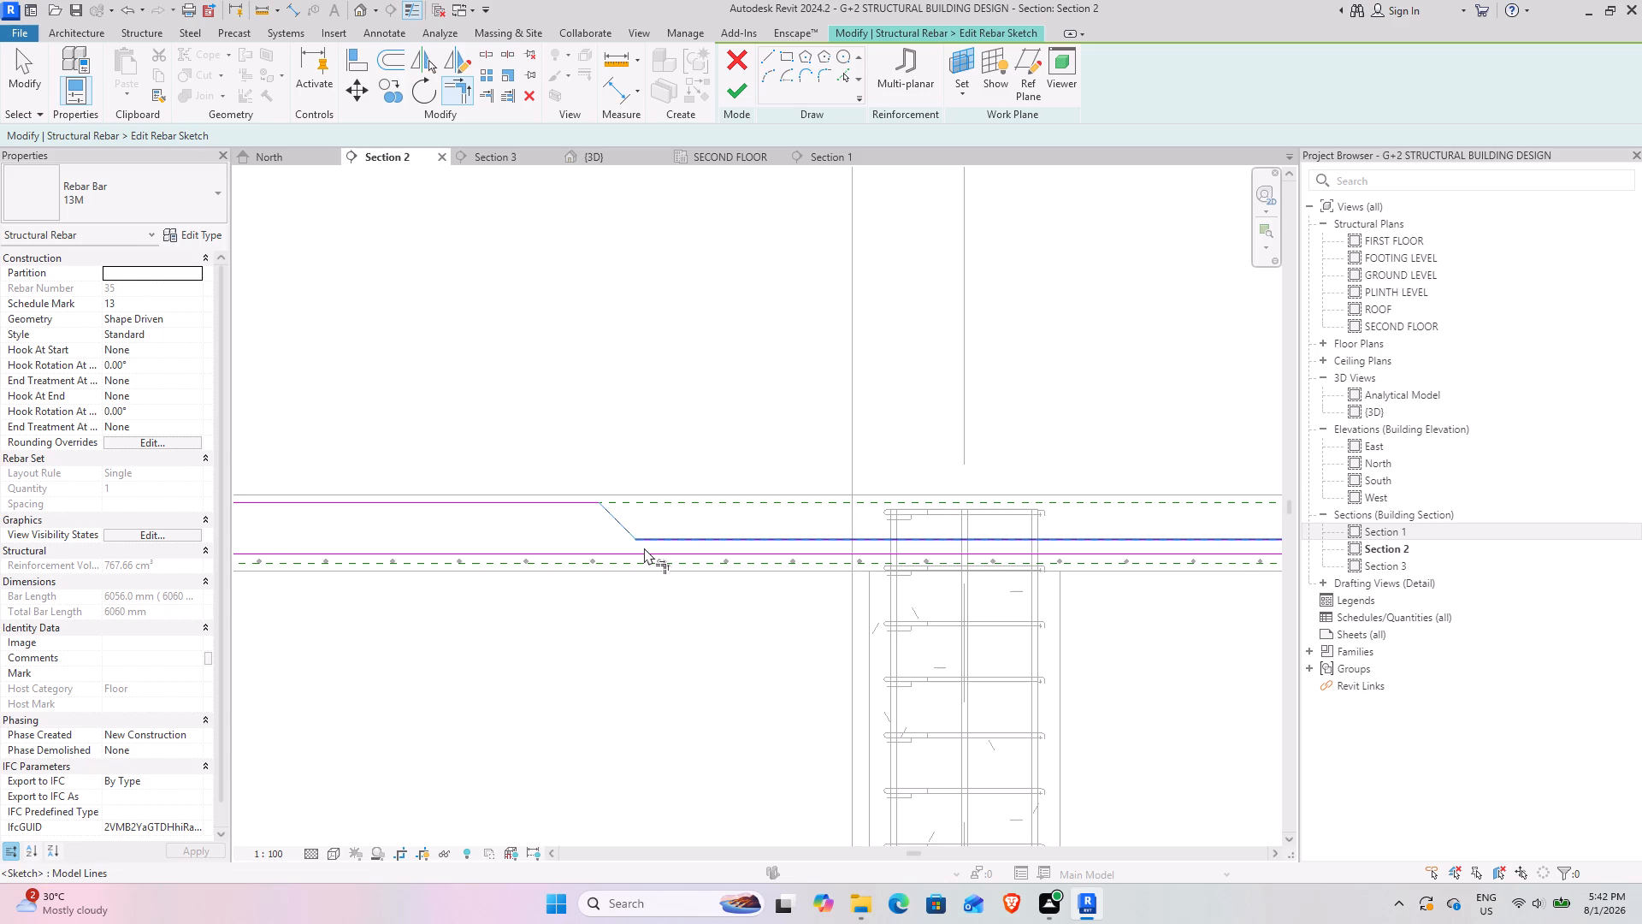
{"action": "left_click", "coordinate": [646, 548]}
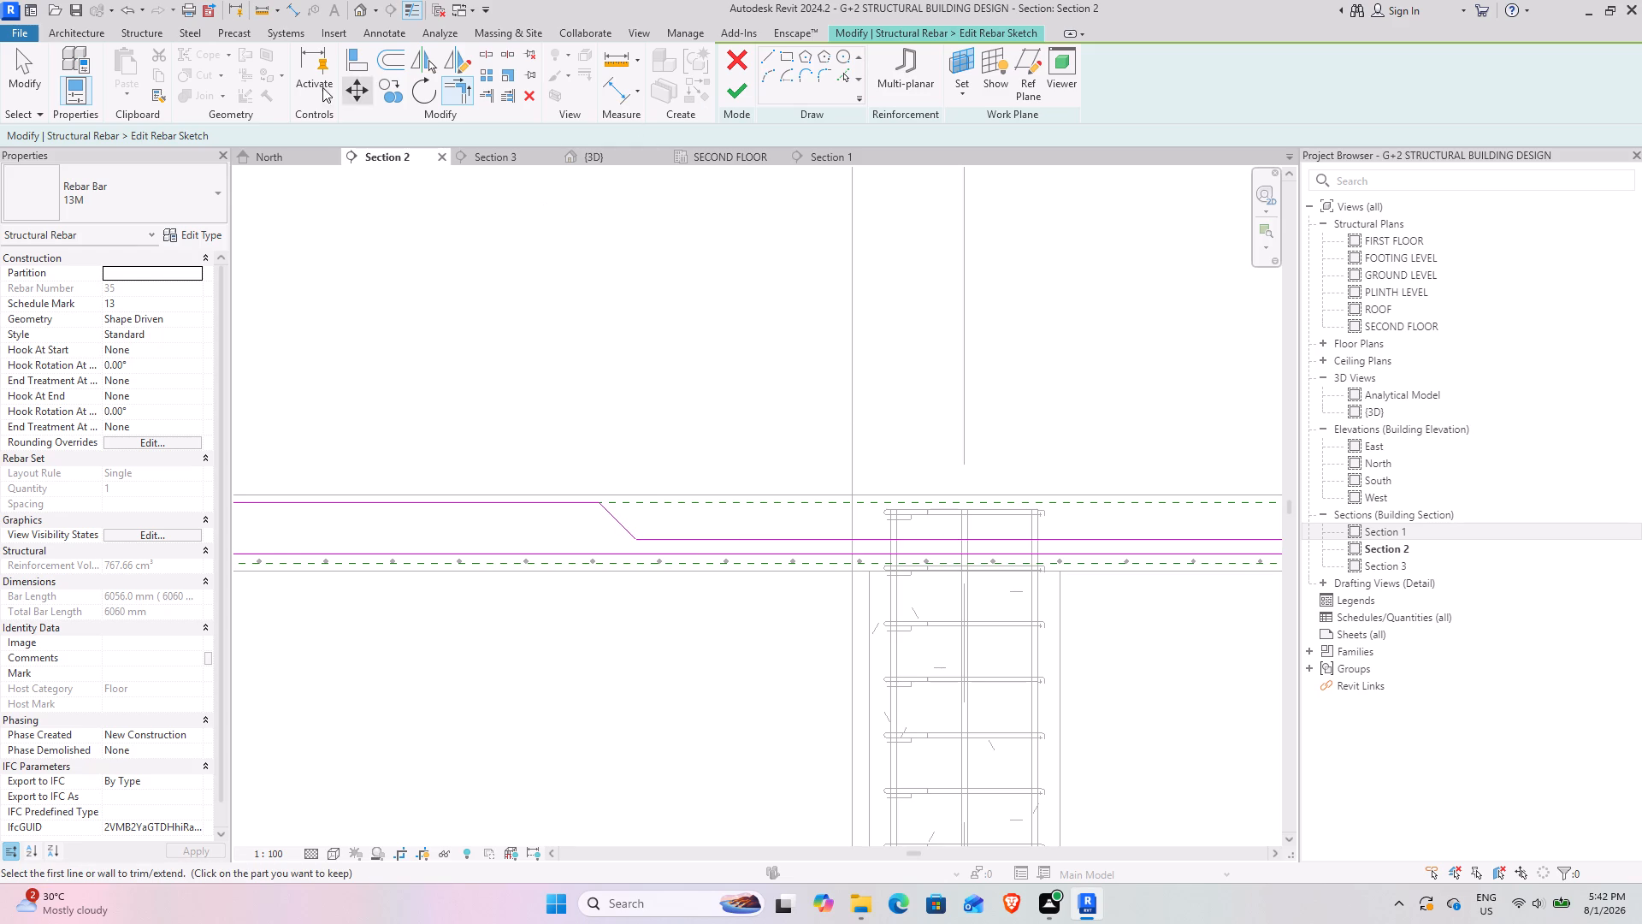
{"action": "left_click", "coordinate": [14, 83]}
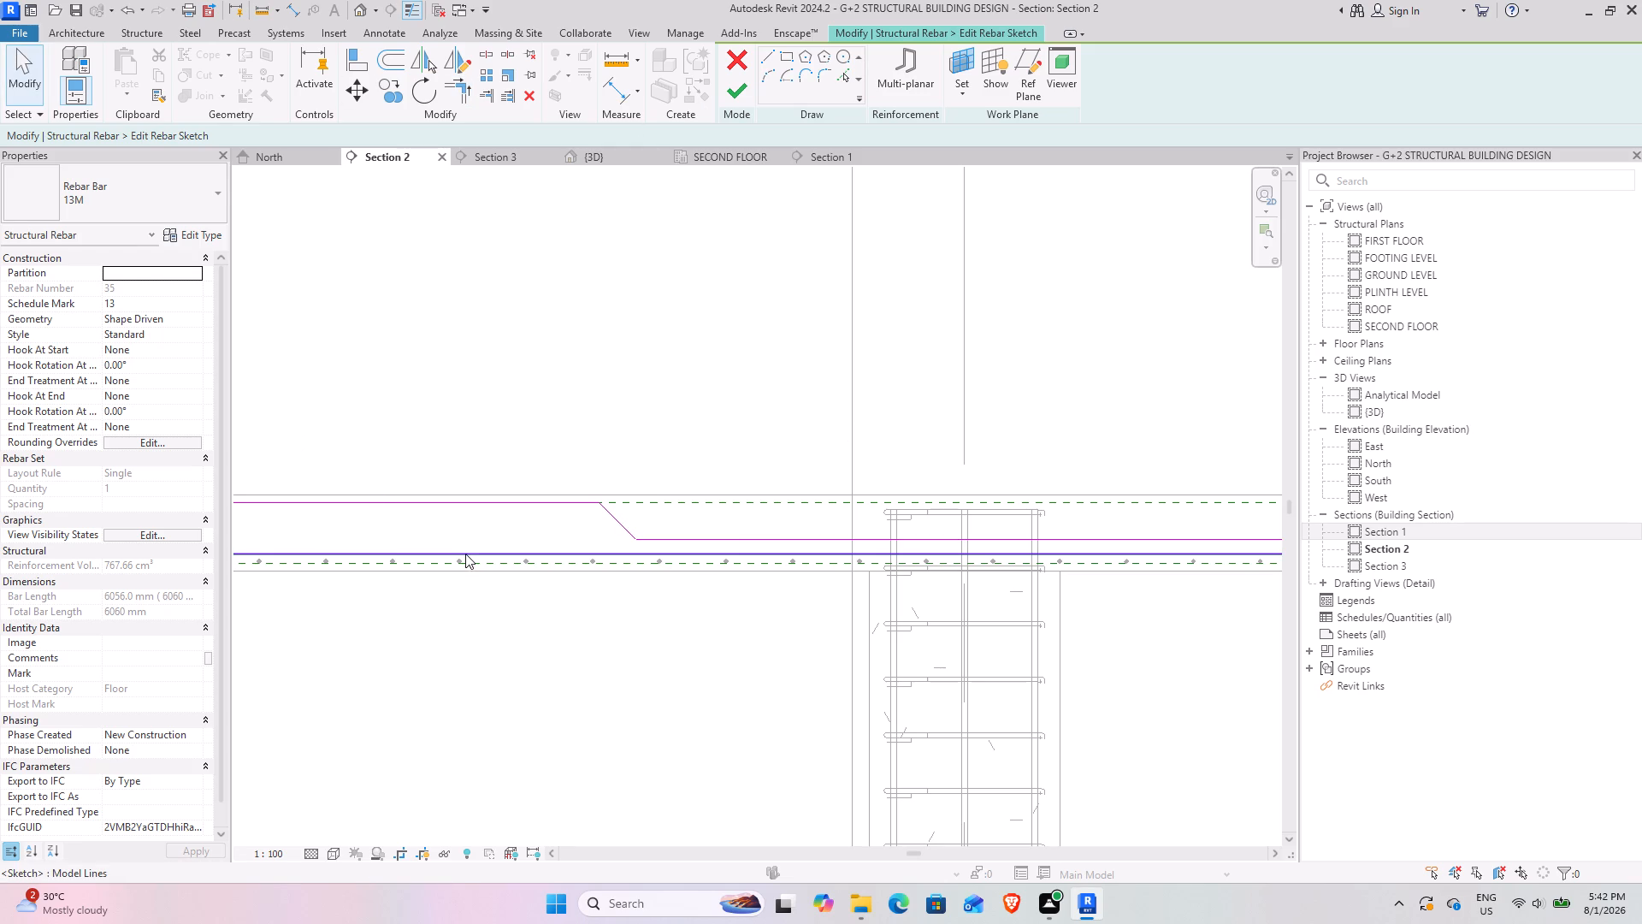
Delete the original full-length straight line from the rebar sketch.
{"action": "left_click", "coordinate": [465, 554]}
{"action": "left_click", "coordinate": [526, 96]}
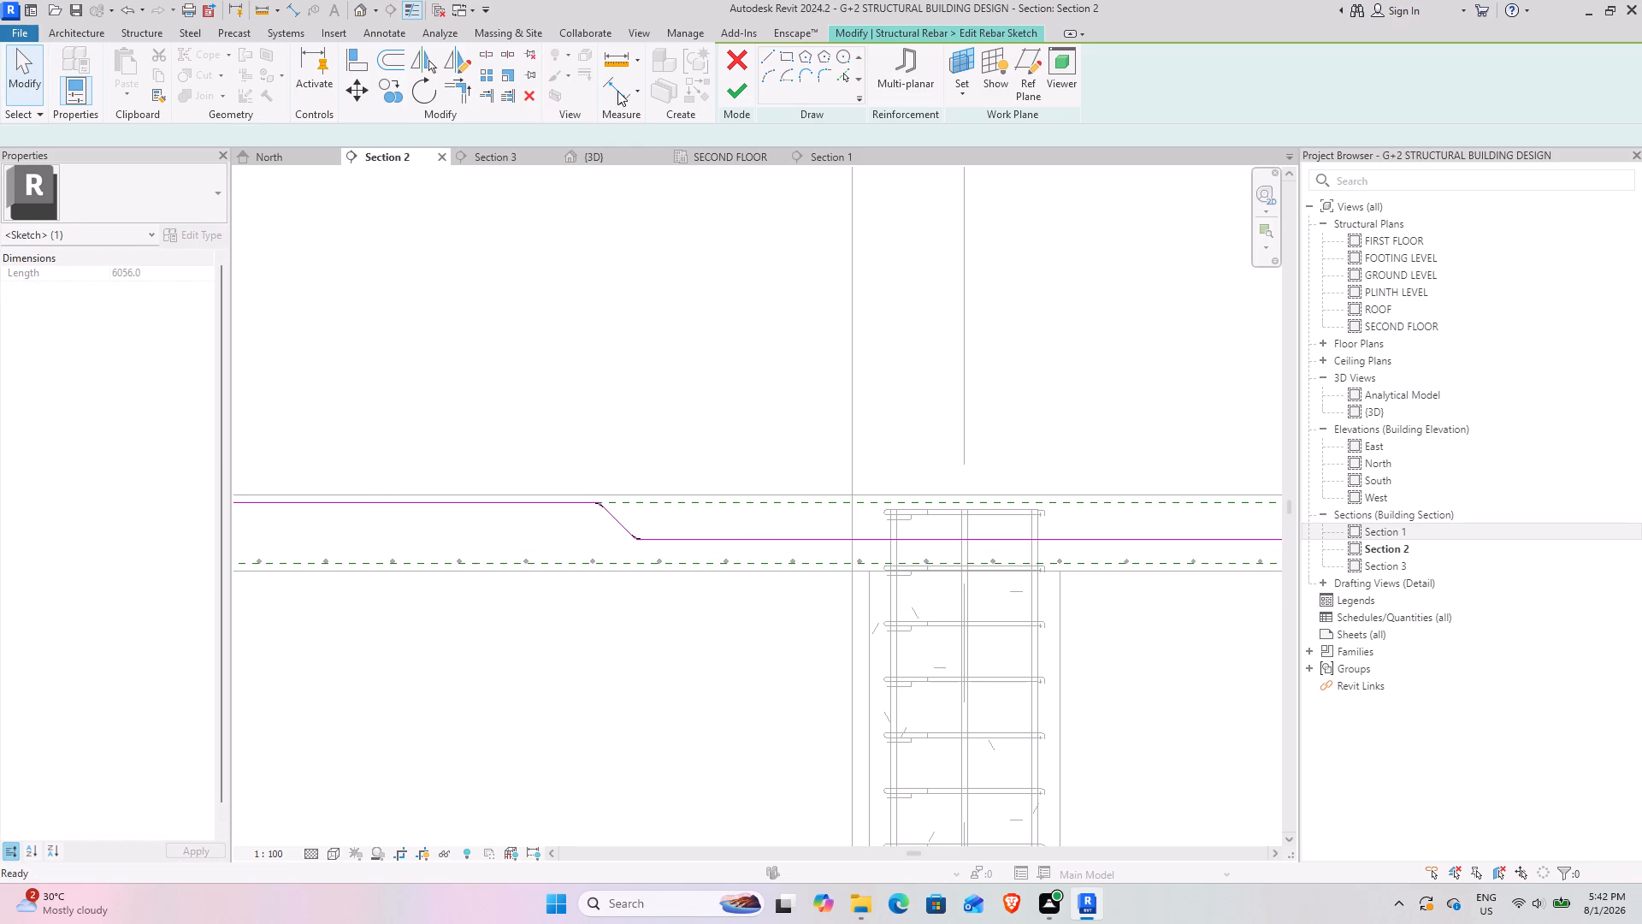
Finish the bent bar's sketch and lower its middle segment to the slab's bottom cover, giving a lower length of about 2150 mm.
{"action": "left_click", "coordinate": [735, 102]}
{"action": "scroll", "coordinate": [1060, 589], "scroll_direction": "down", "scroll_amount": 2}
{"action": "middle_click_drag", "start_coordinate": [1072, 592], "coordinate": [865, 592]}
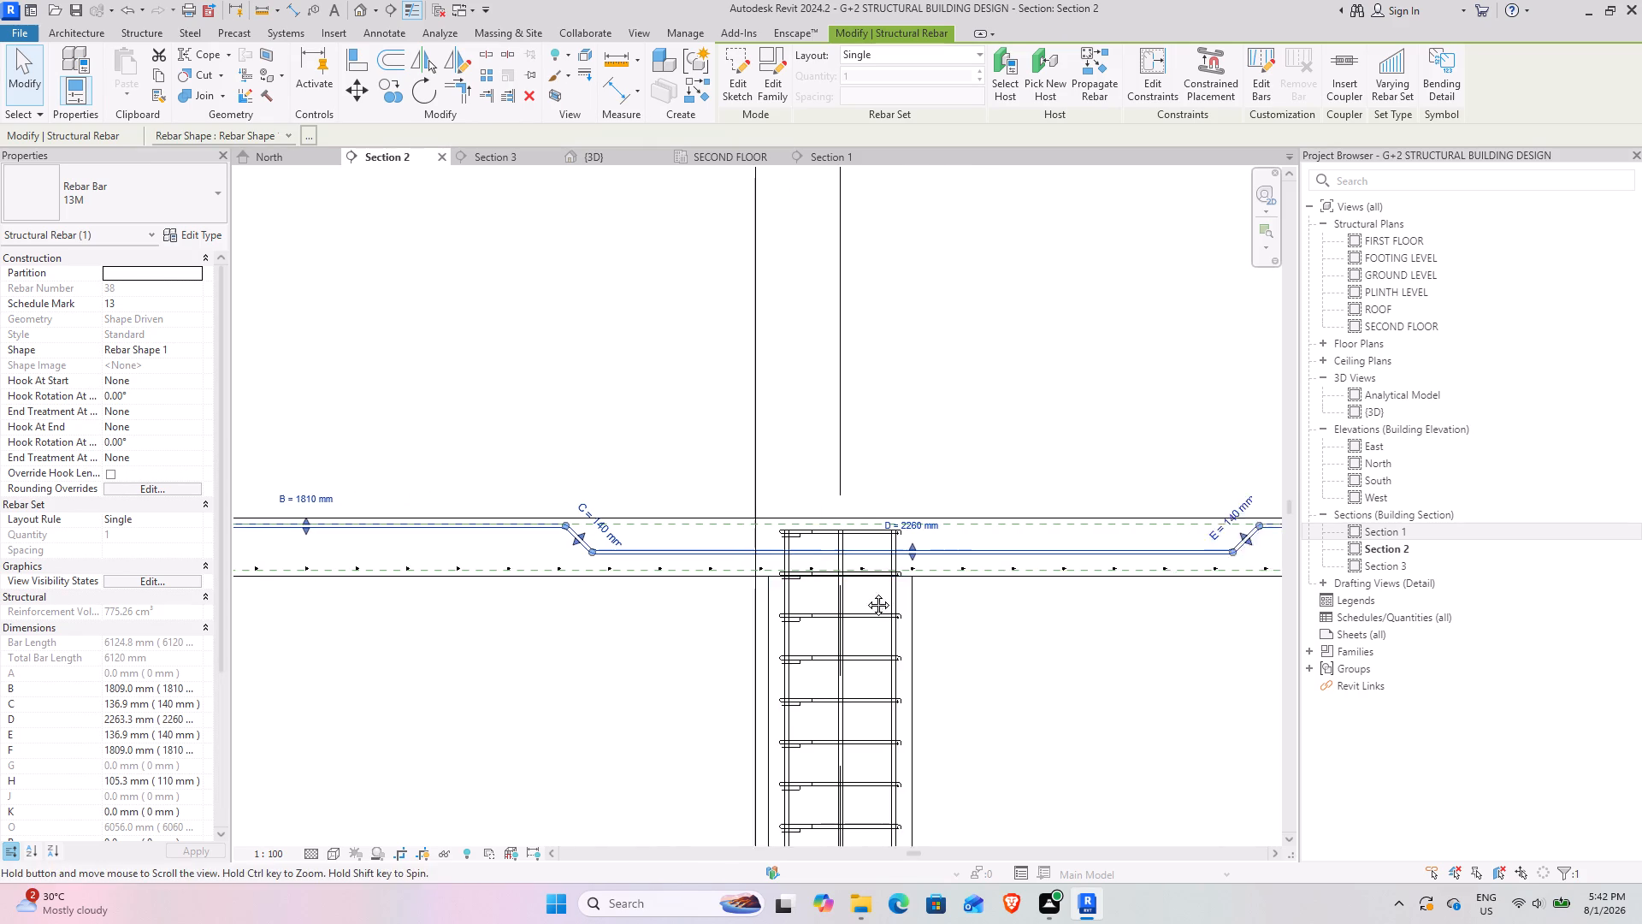
{"action": "middle_click_drag", "start_coordinate": [865, 592], "coordinate": [855, 591]}
{"action": "scroll", "coordinate": [853, 576], "scroll_direction": "up", "scroll_amount": 3}
{"action": "left_click_drag", "start_coordinate": [834, 542], "coordinate": [836, 566]}
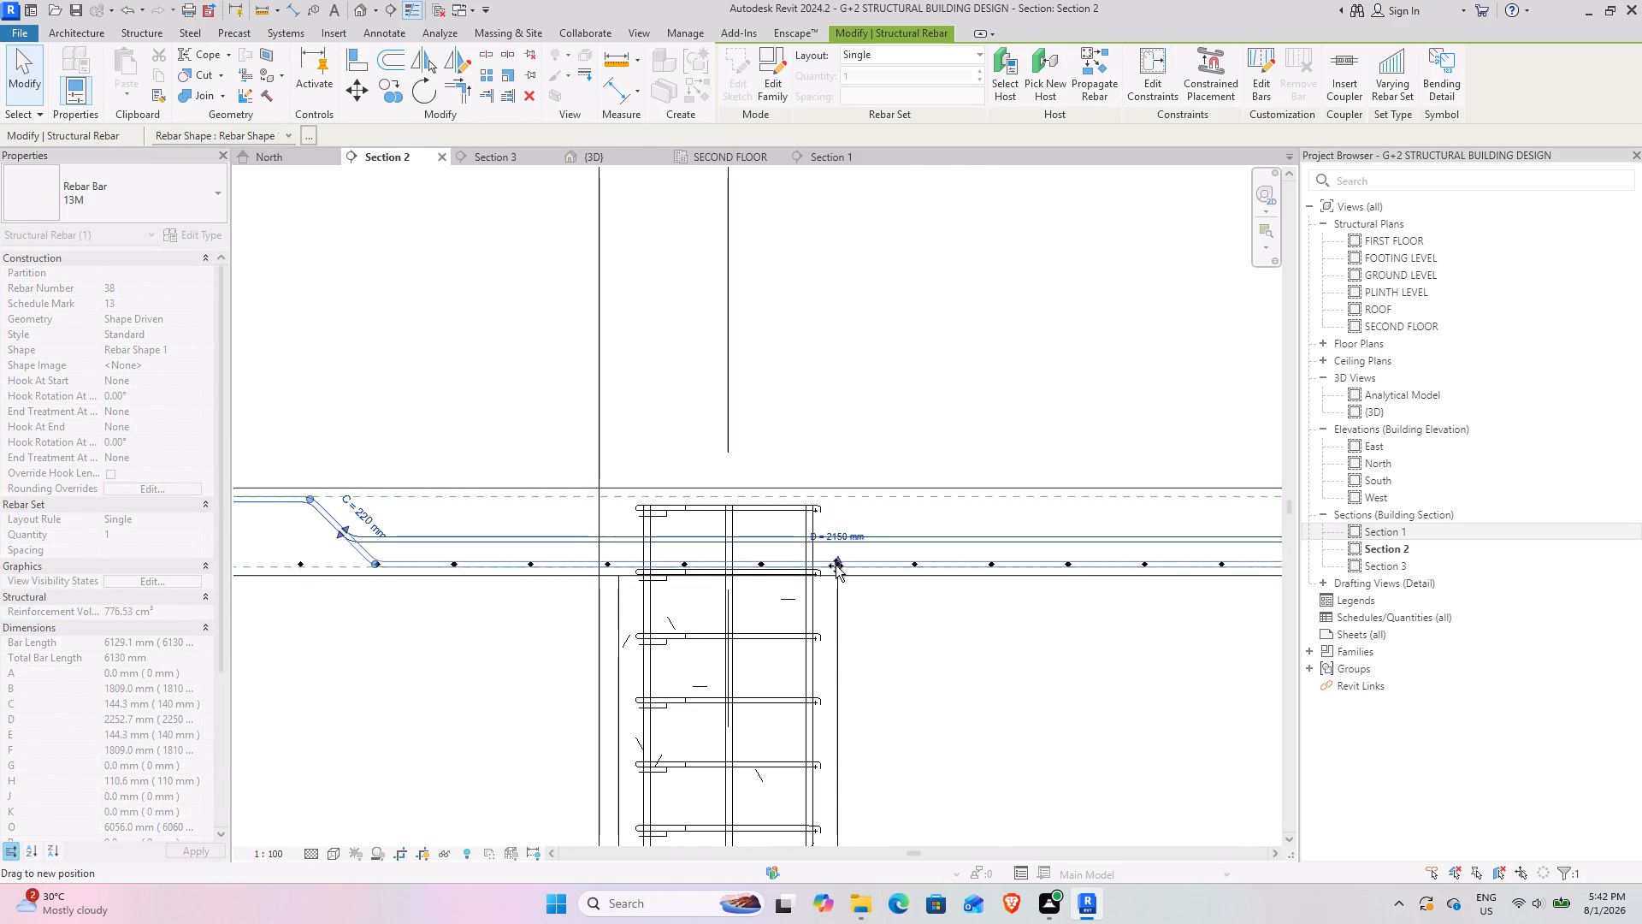
{"action": "left_click_drag", "start_coordinate": [836, 566], "coordinate": [836, 566]}
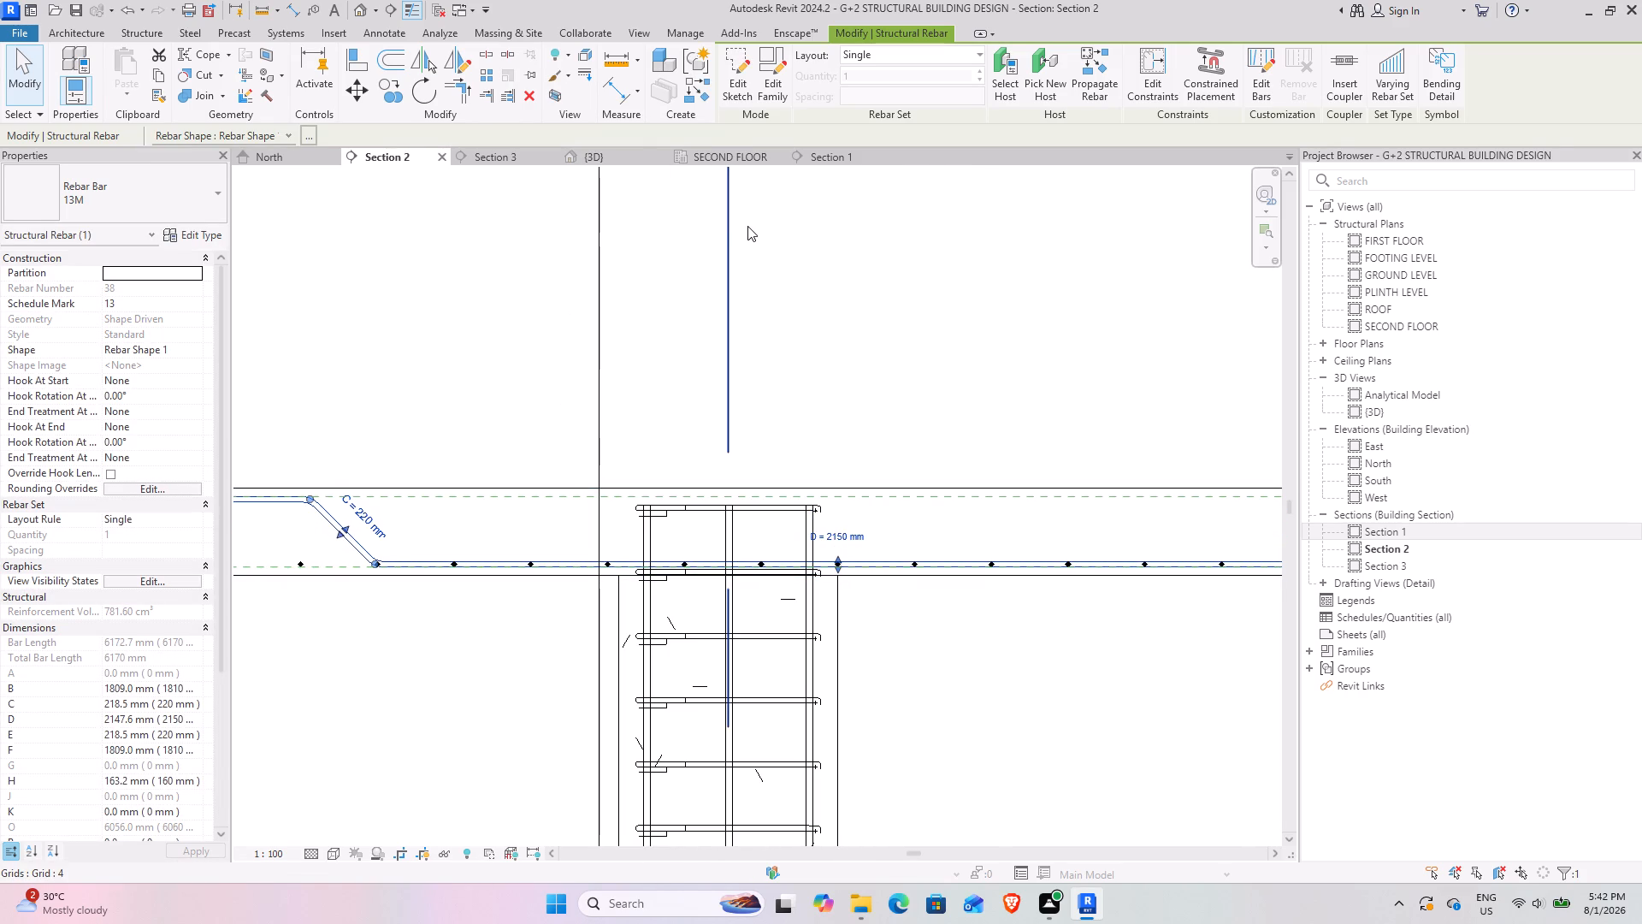
Array the bent bar with a Maximum Spacing layout at 180 mm.
{"action": "left_click", "coordinate": [915, 57]}
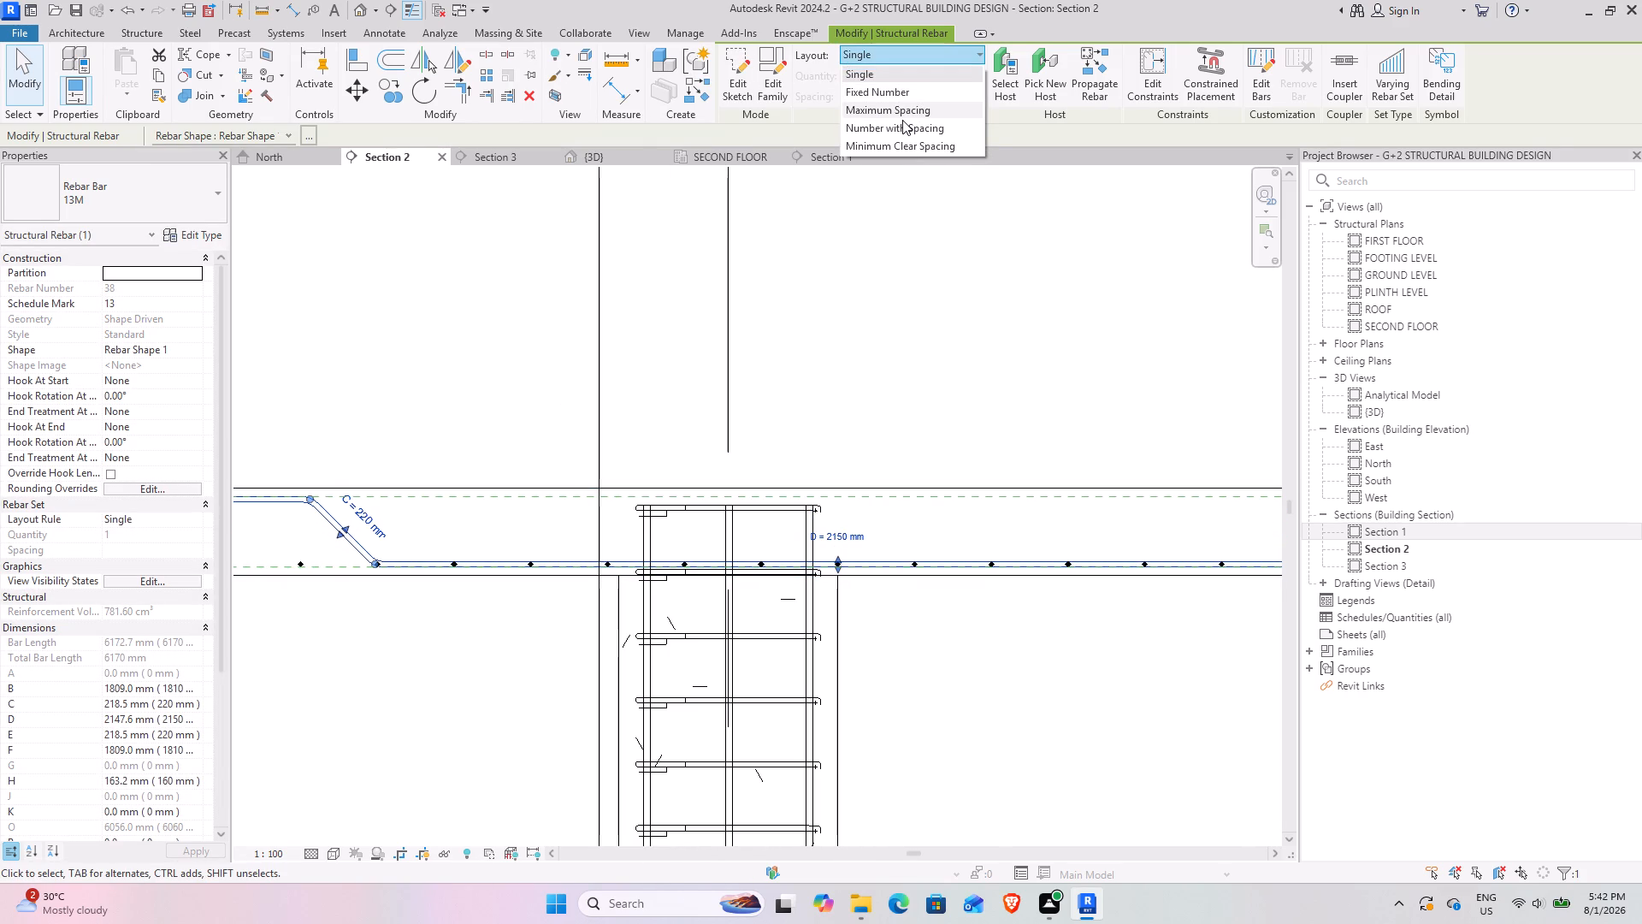
{"action": "left_click", "coordinate": [902, 120]}
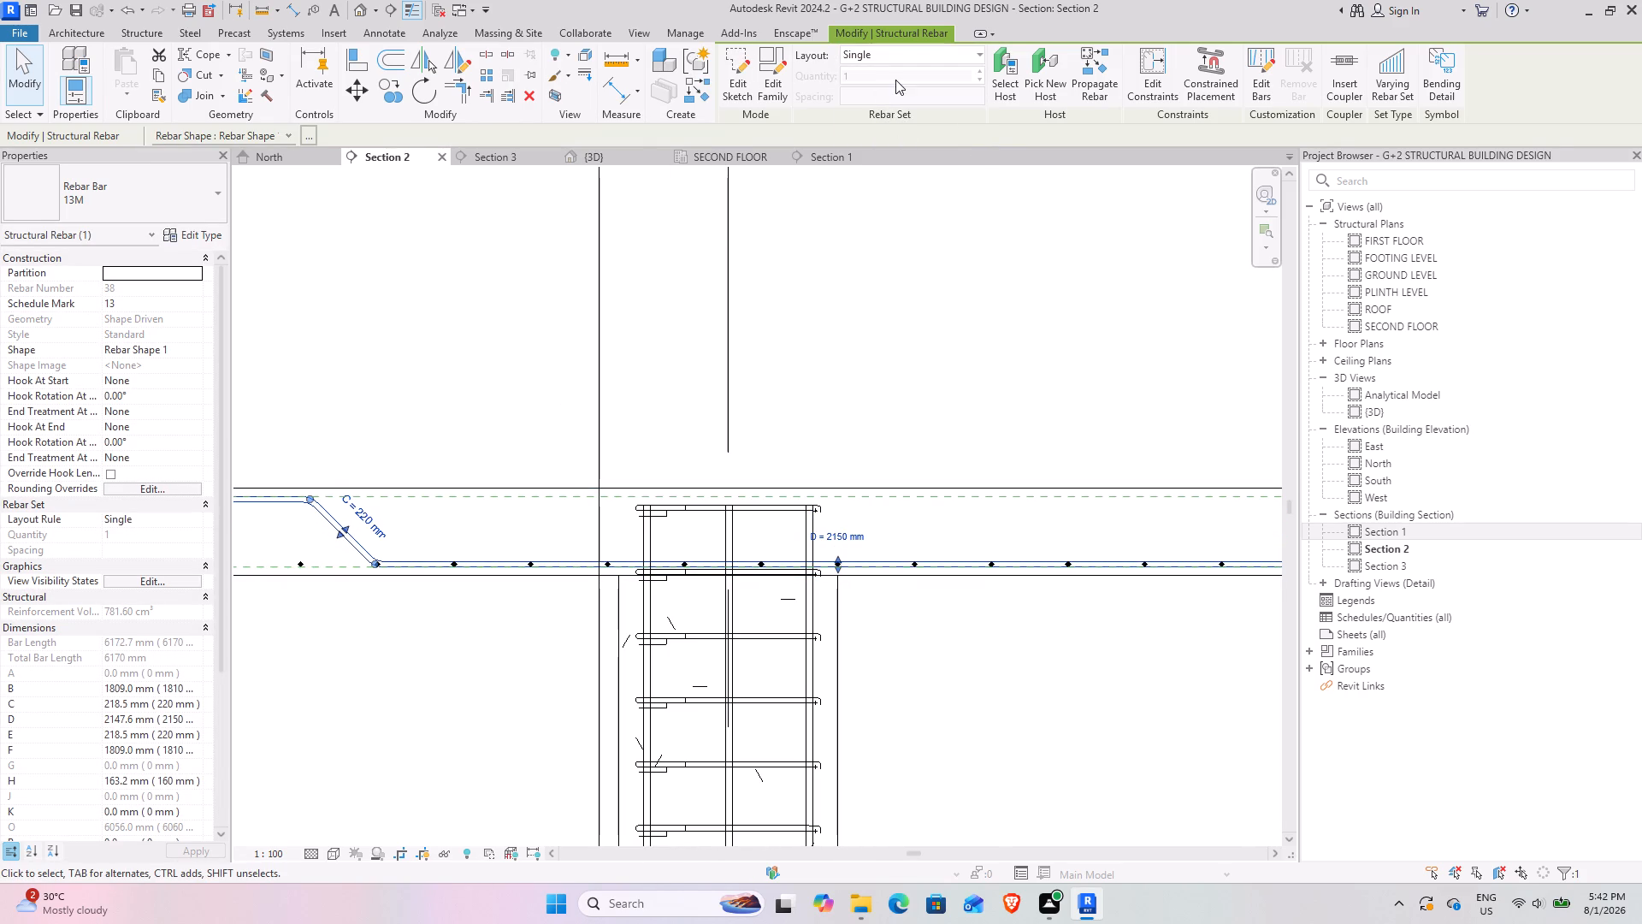
{"action": "left_click", "coordinate": [918, 57]}
{"action": "left_click", "coordinate": [889, 104]}
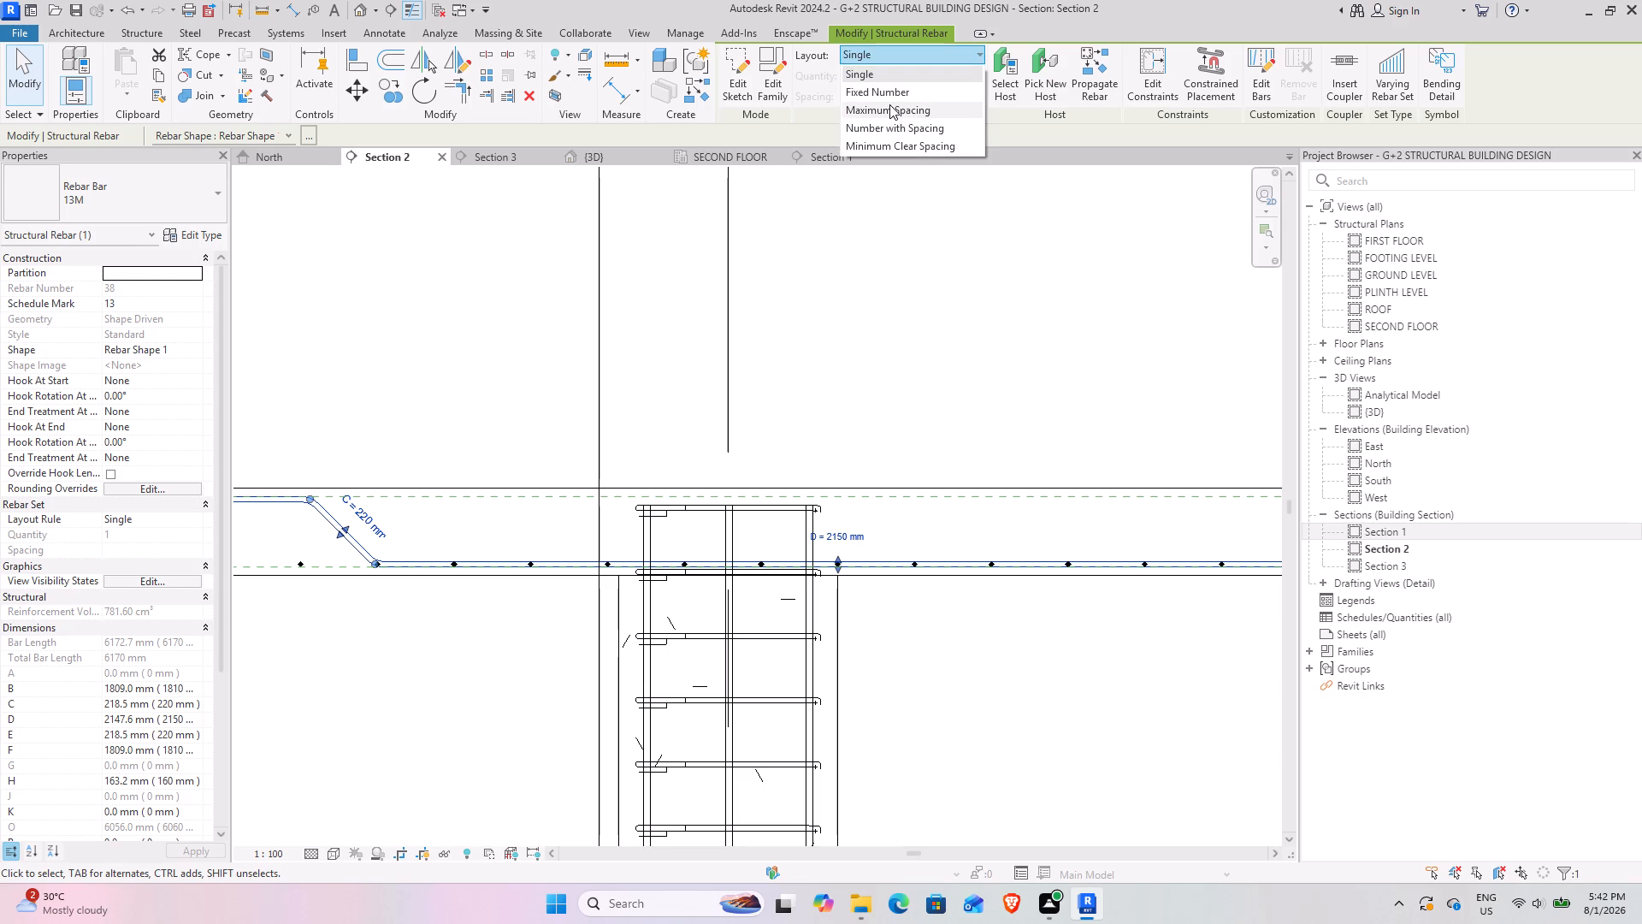
{"action": "left_click", "coordinate": [913, 86]}
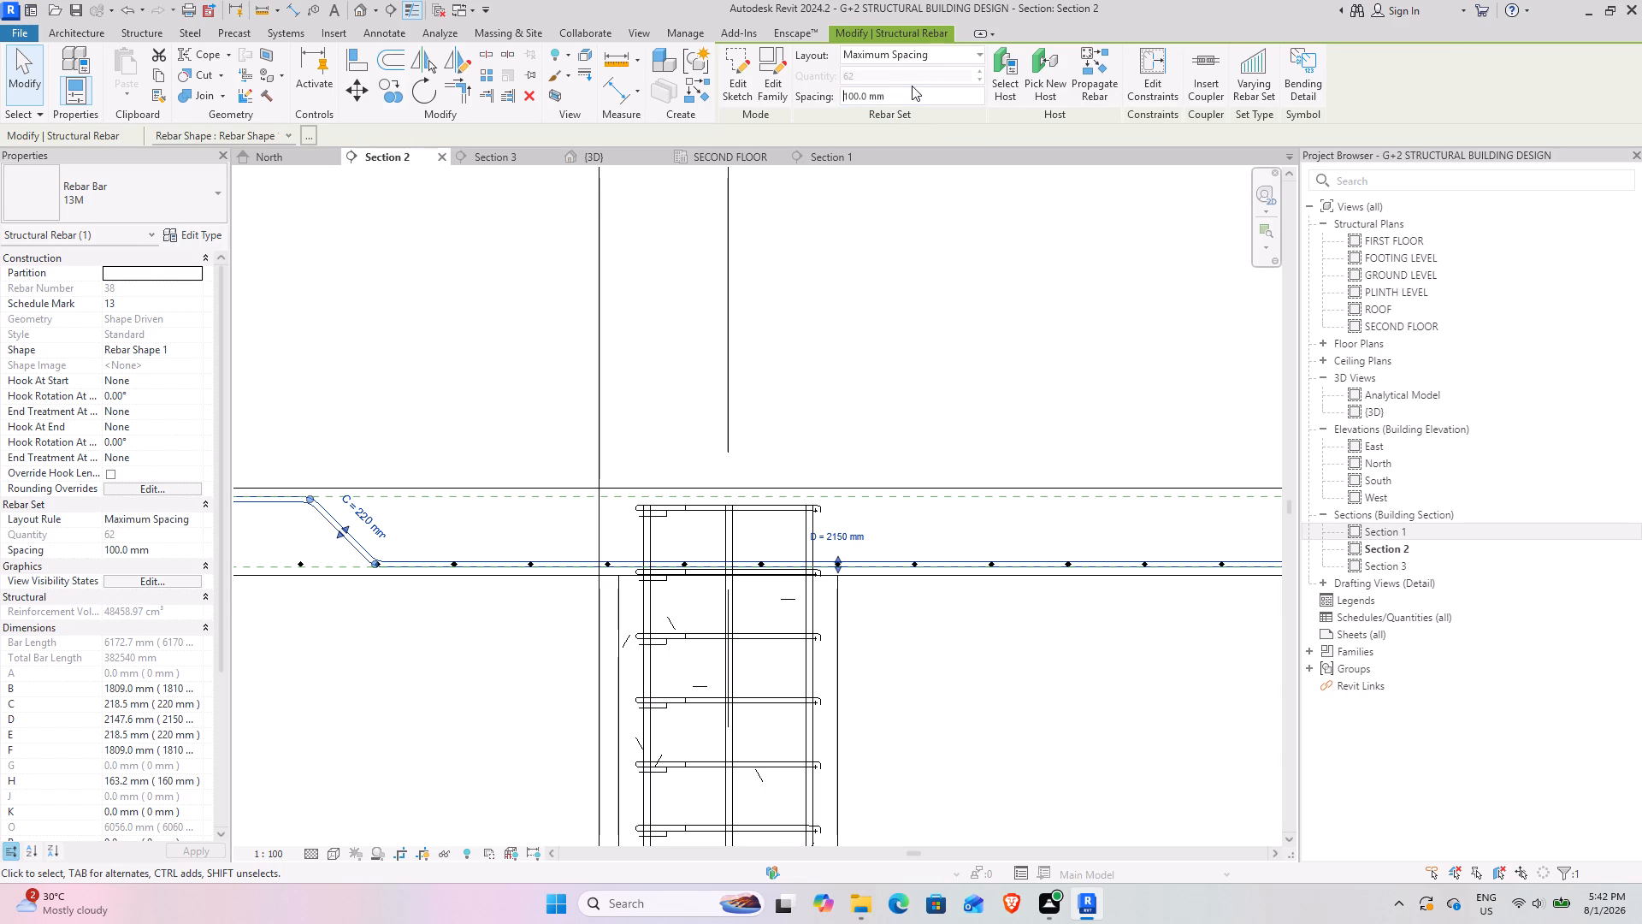
{"action": "left_click", "coordinate": [918, 104]}
{"action": "left_click_drag", "start_coordinate": [918, 104], "coordinate": [753, 123]}
{"action": "type", "text": "180"}
{"action": "key", "text": "Return"}
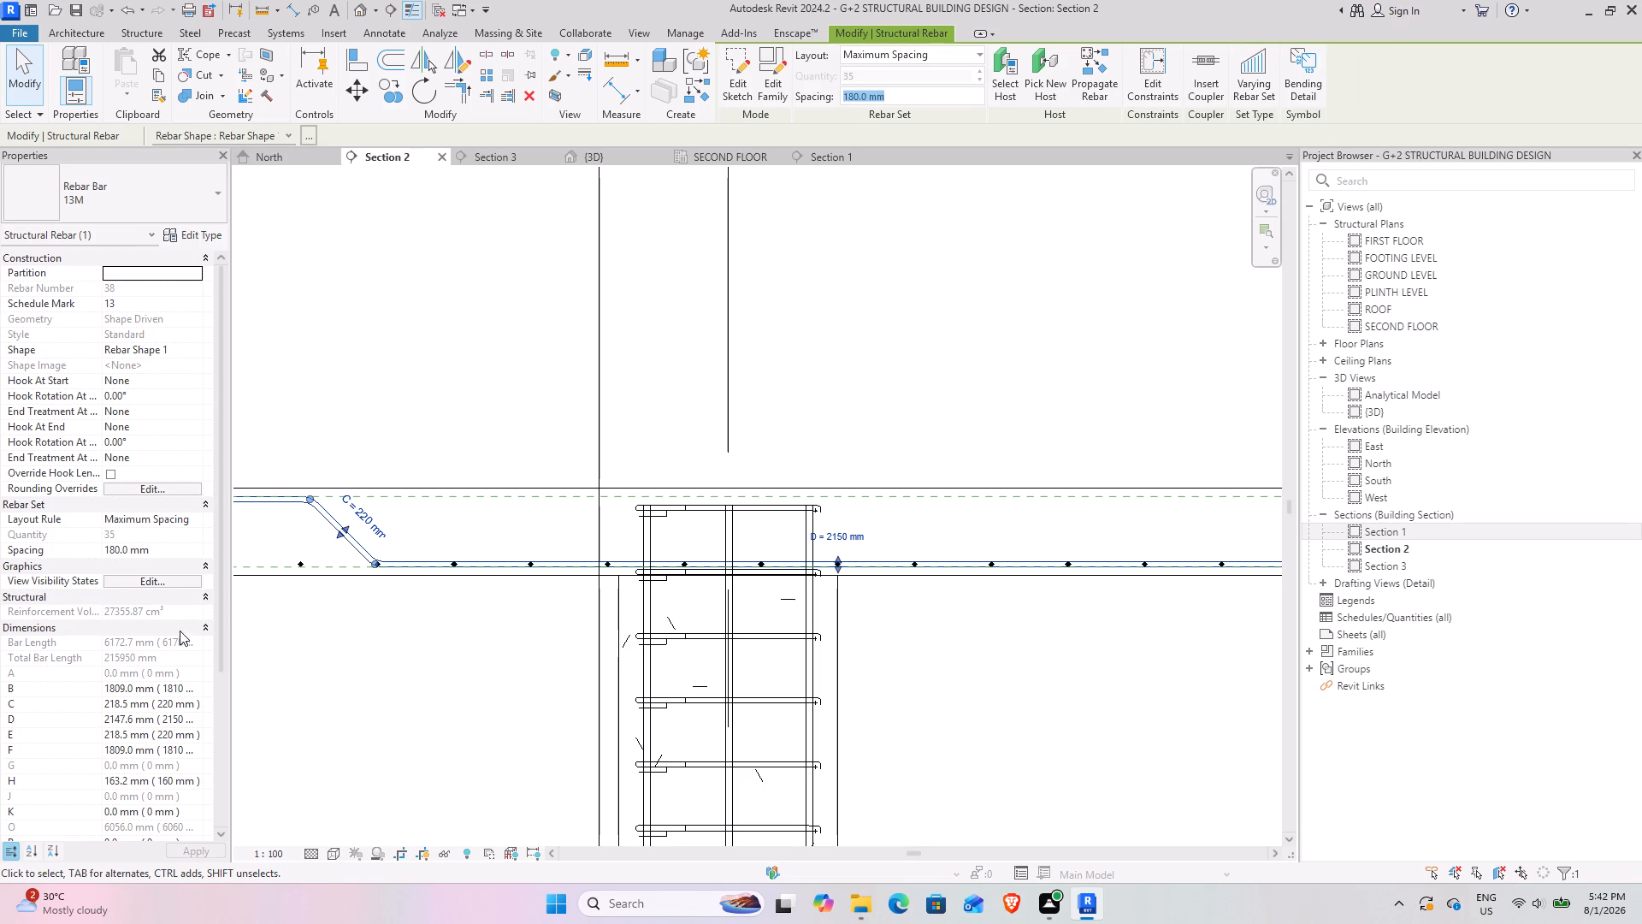
Set the bent bar set to show unobscured in the {3D} view.
{"action": "left_click", "coordinate": [170, 585]}
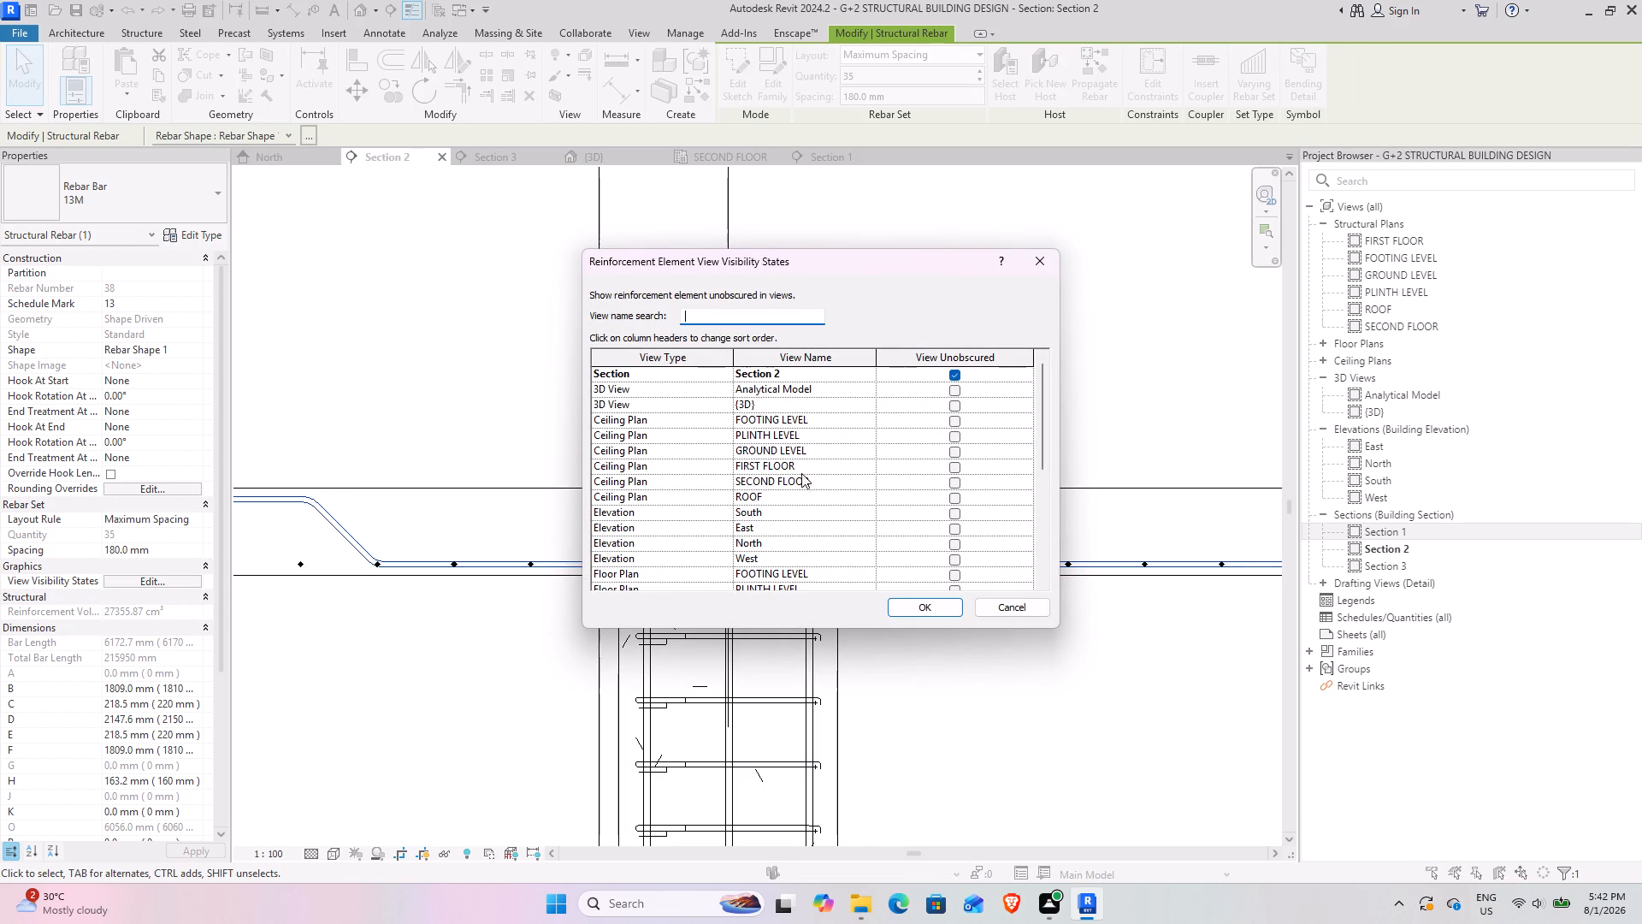
{"action": "left_click", "coordinate": [953, 404]}
{"action": "left_click", "coordinate": [928, 606]}
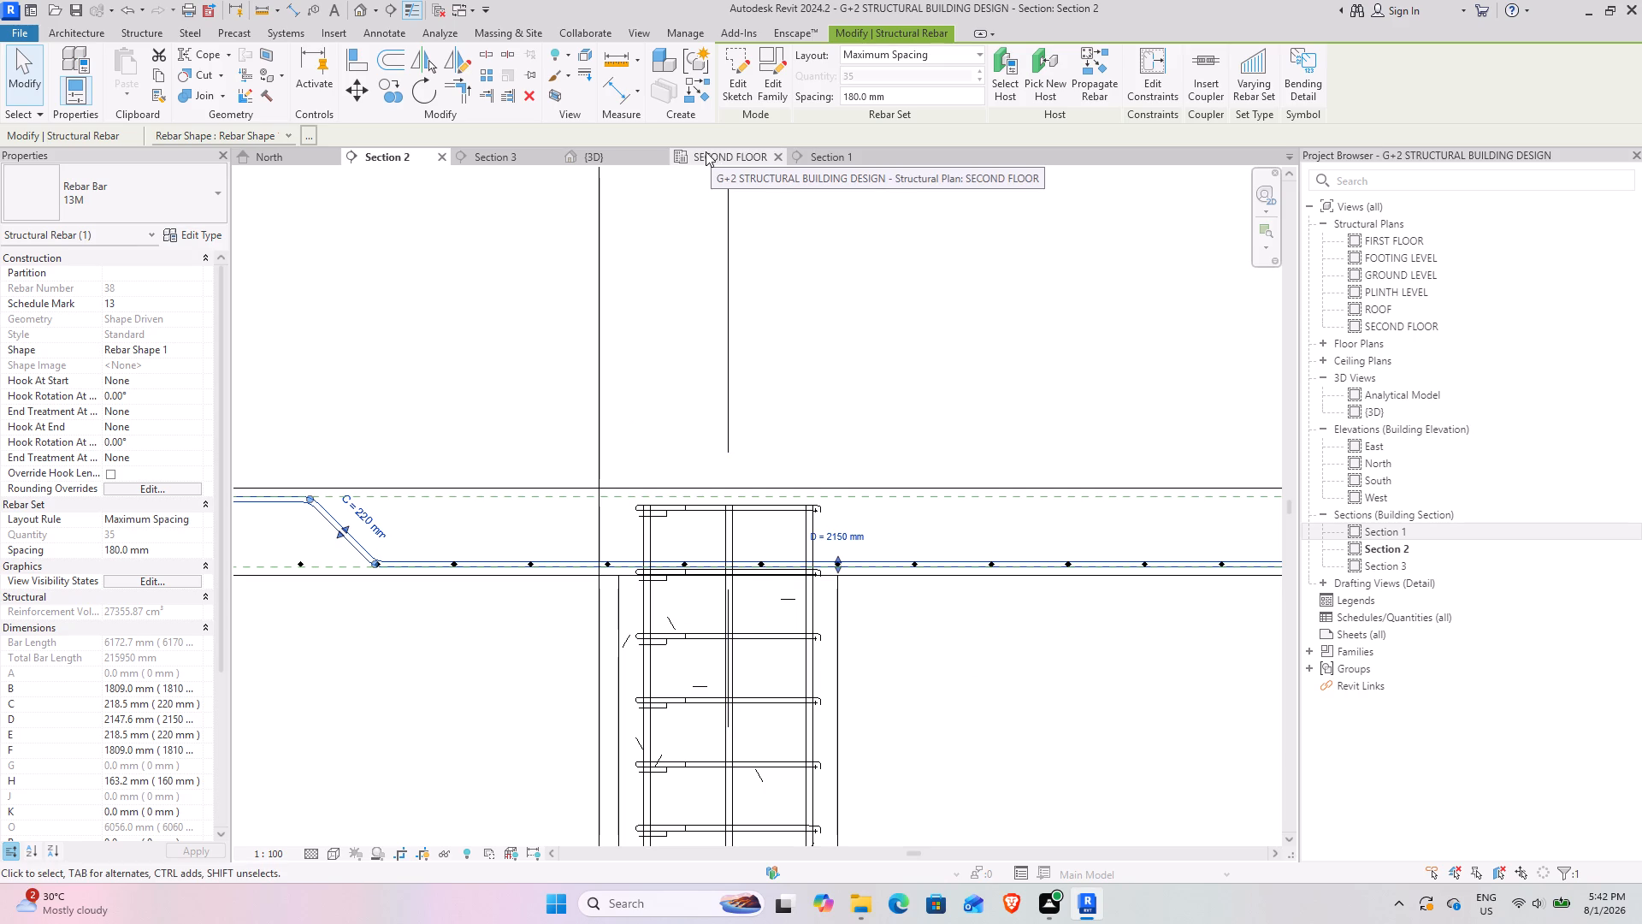
In Section 3, place a straight 13M bar of shape M_00 in the 8" slab, parallel to the work plane.
{"action": "left_click", "coordinate": [514, 157]}
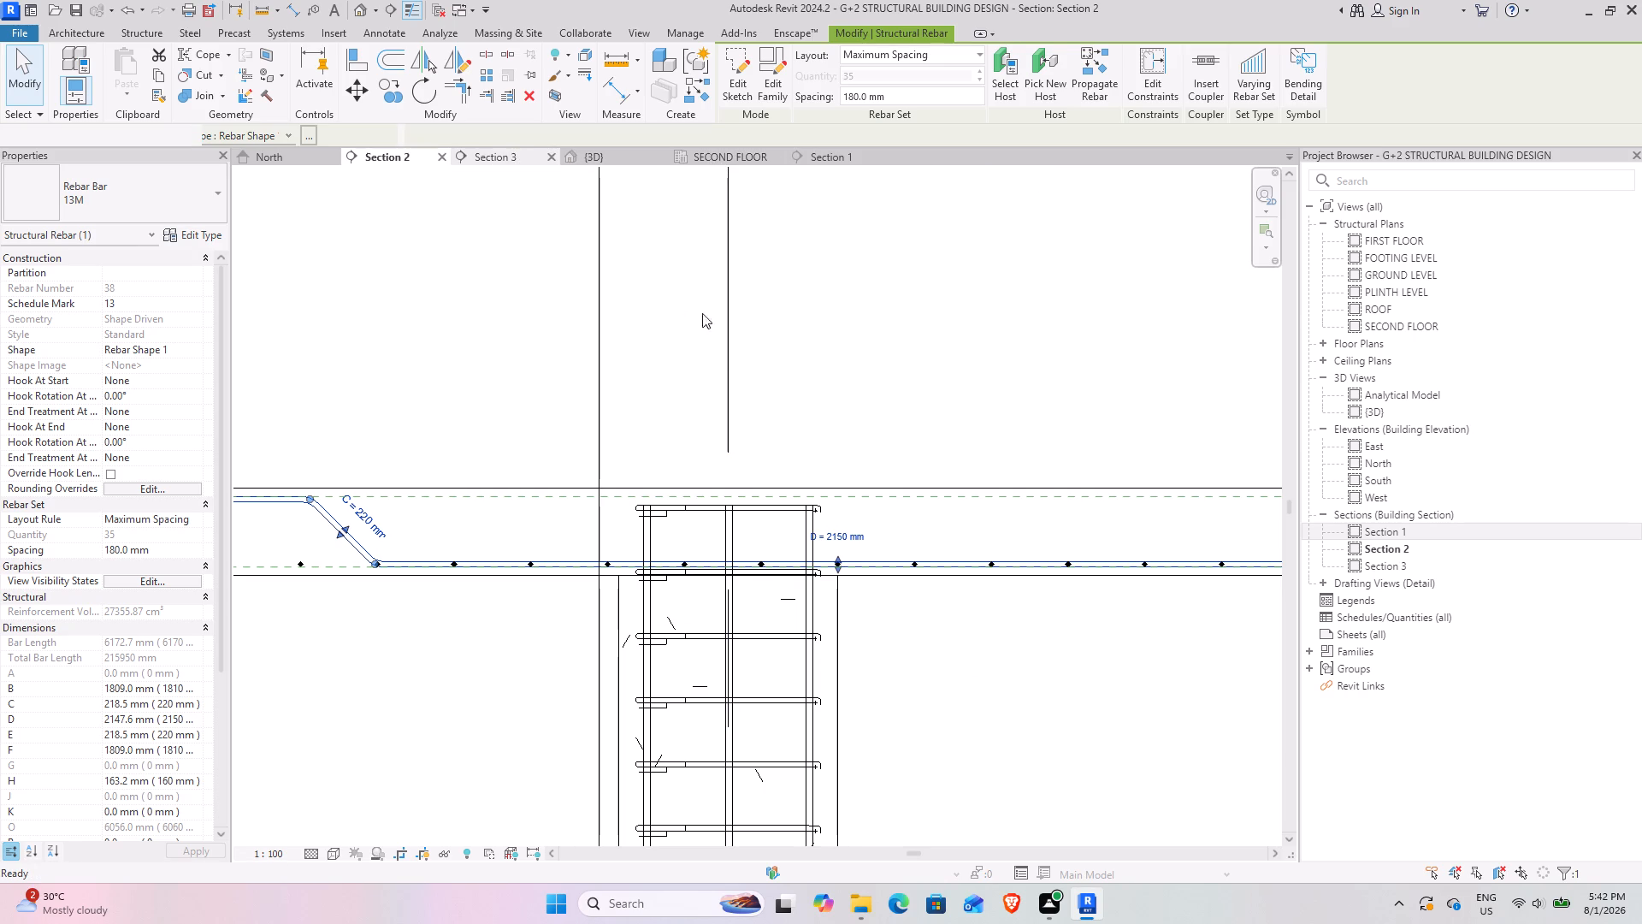
{"action": "scroll", "coordinate": [431, 369], "scroll_direction": "up", "scroll_amount": 9}
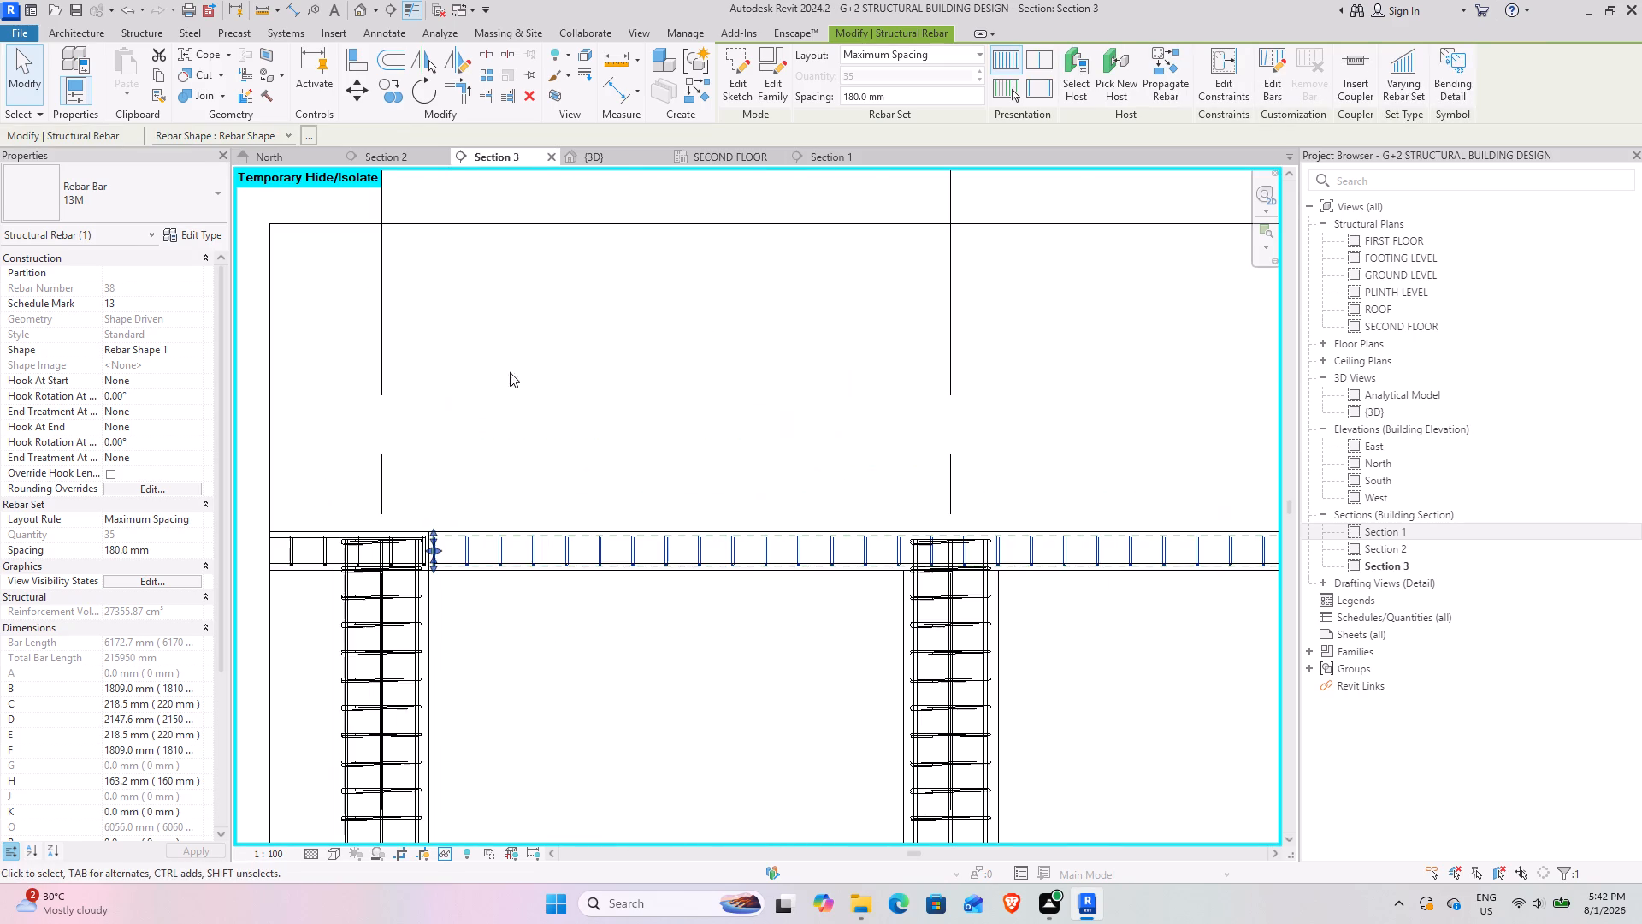
{"action": "left_click", "coordinate": [536, 653]}
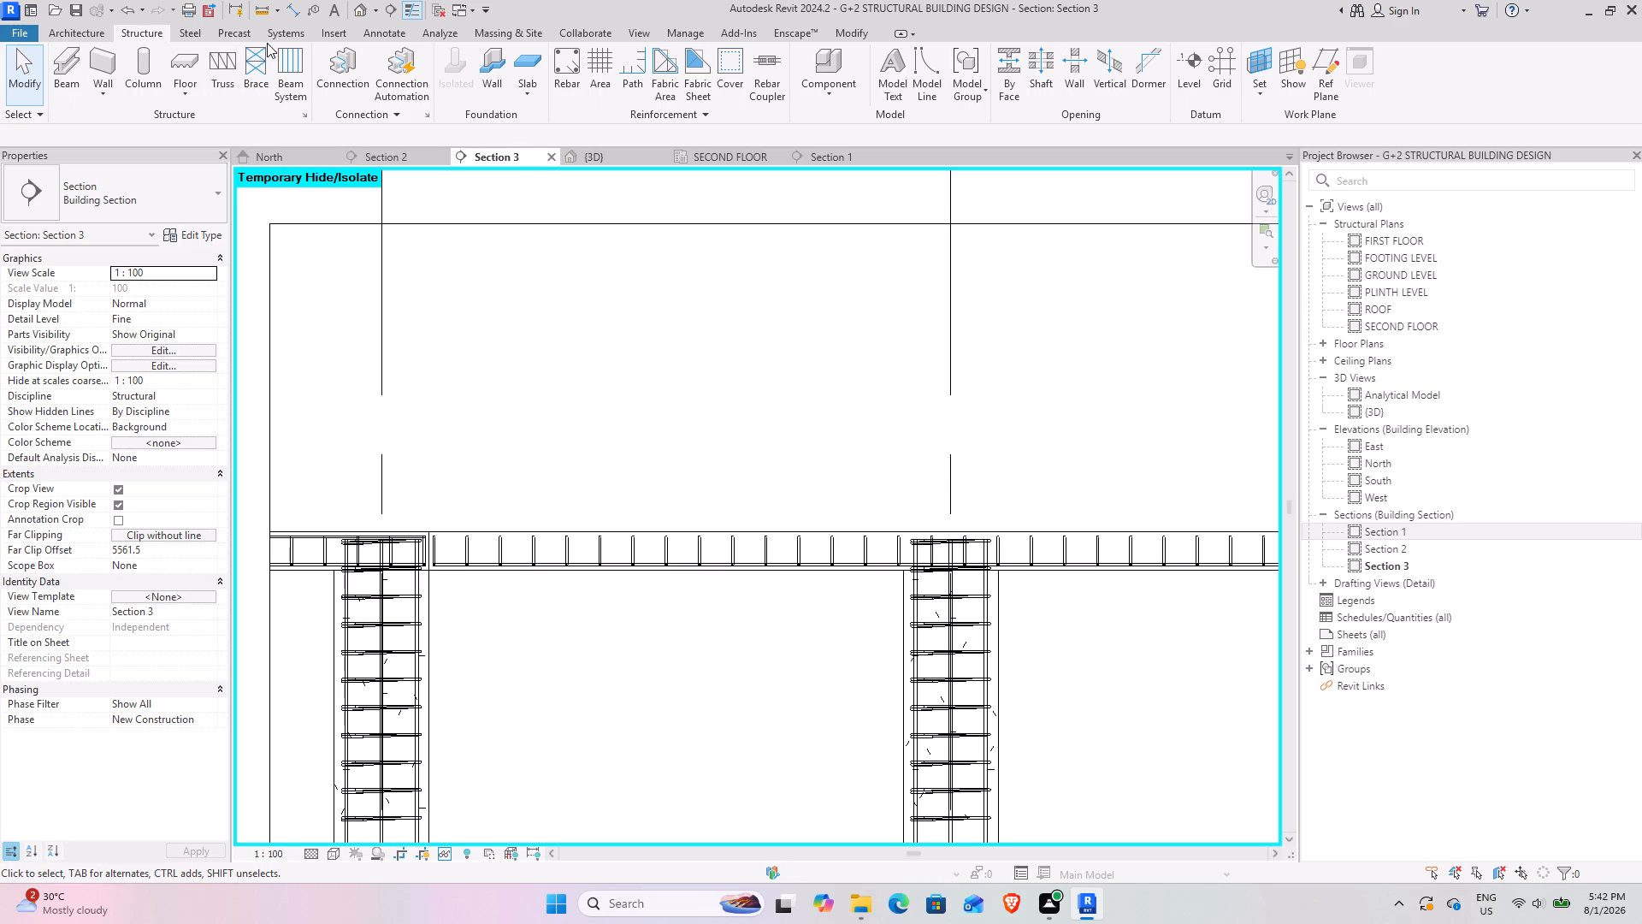
{"action": "left_click", "coordinate": [571, 57]}
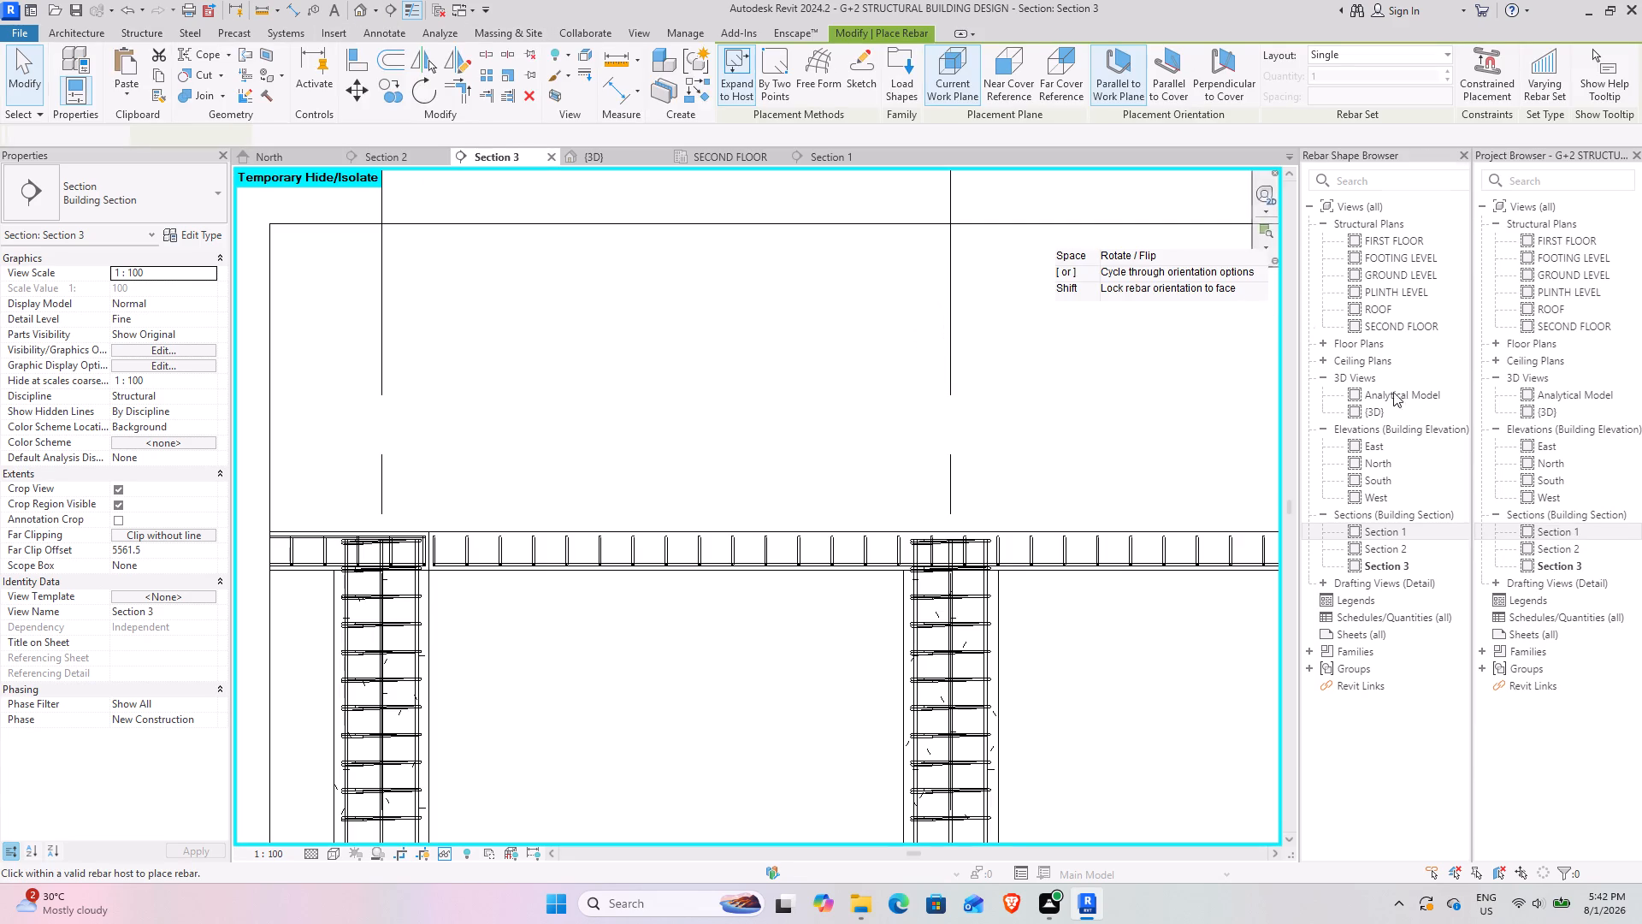
{"action": "left_click_drag", "start_coordinate": [1456, 754], "coordinate": [1460, 624]}
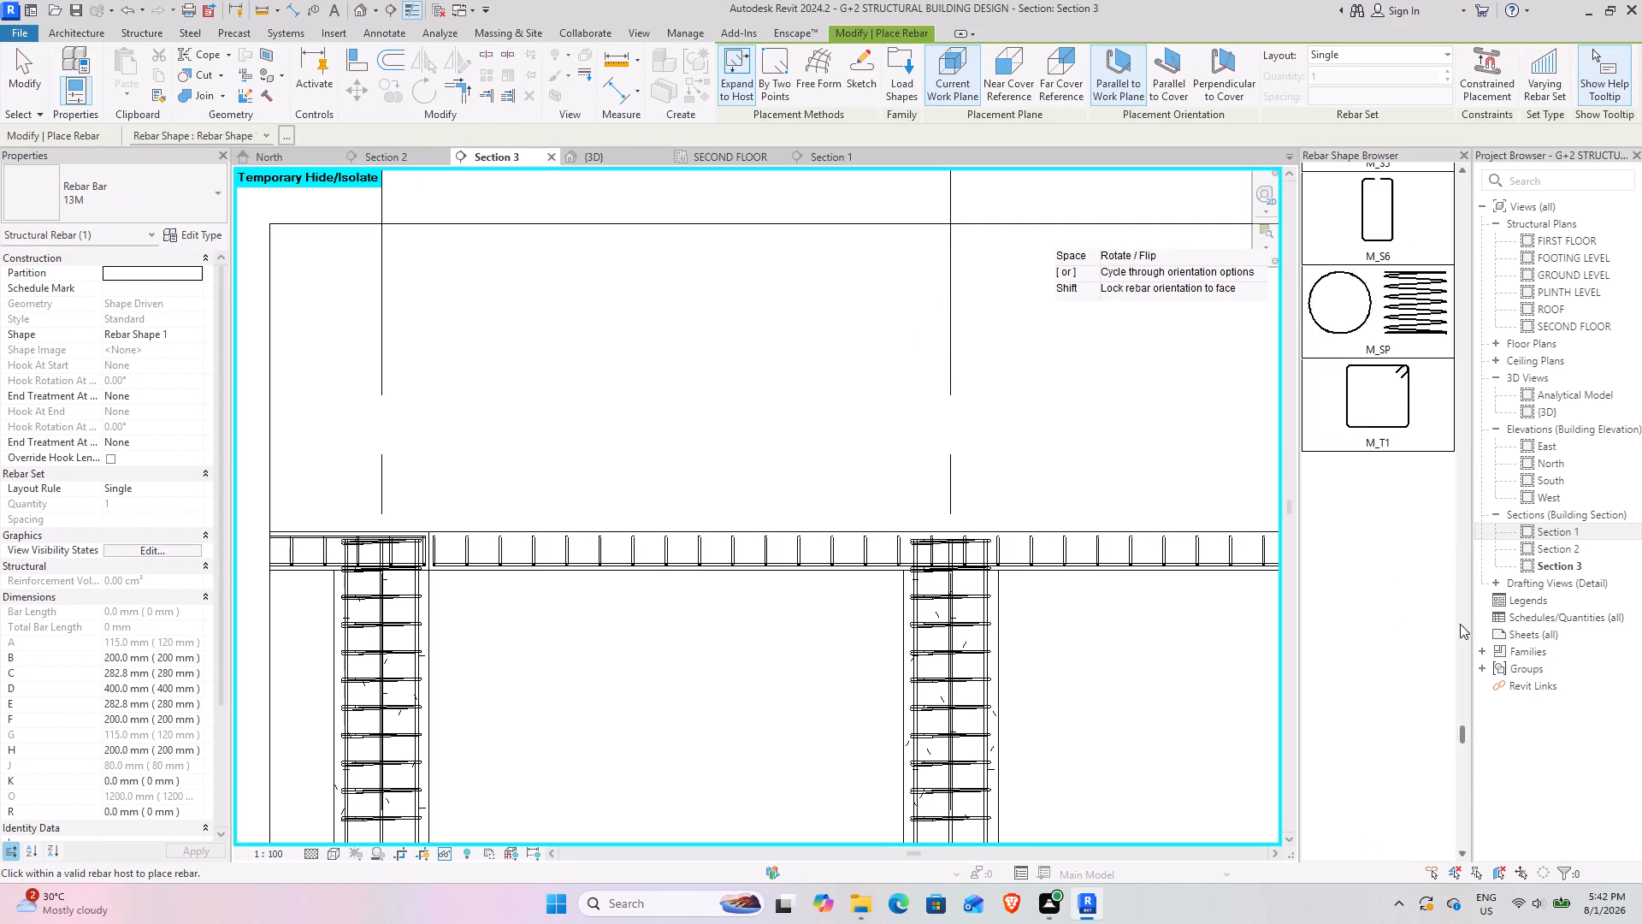
{"action": "left_click_drag", "start_coordinate": [1460, 624], "coordinate": [1435, 200]}
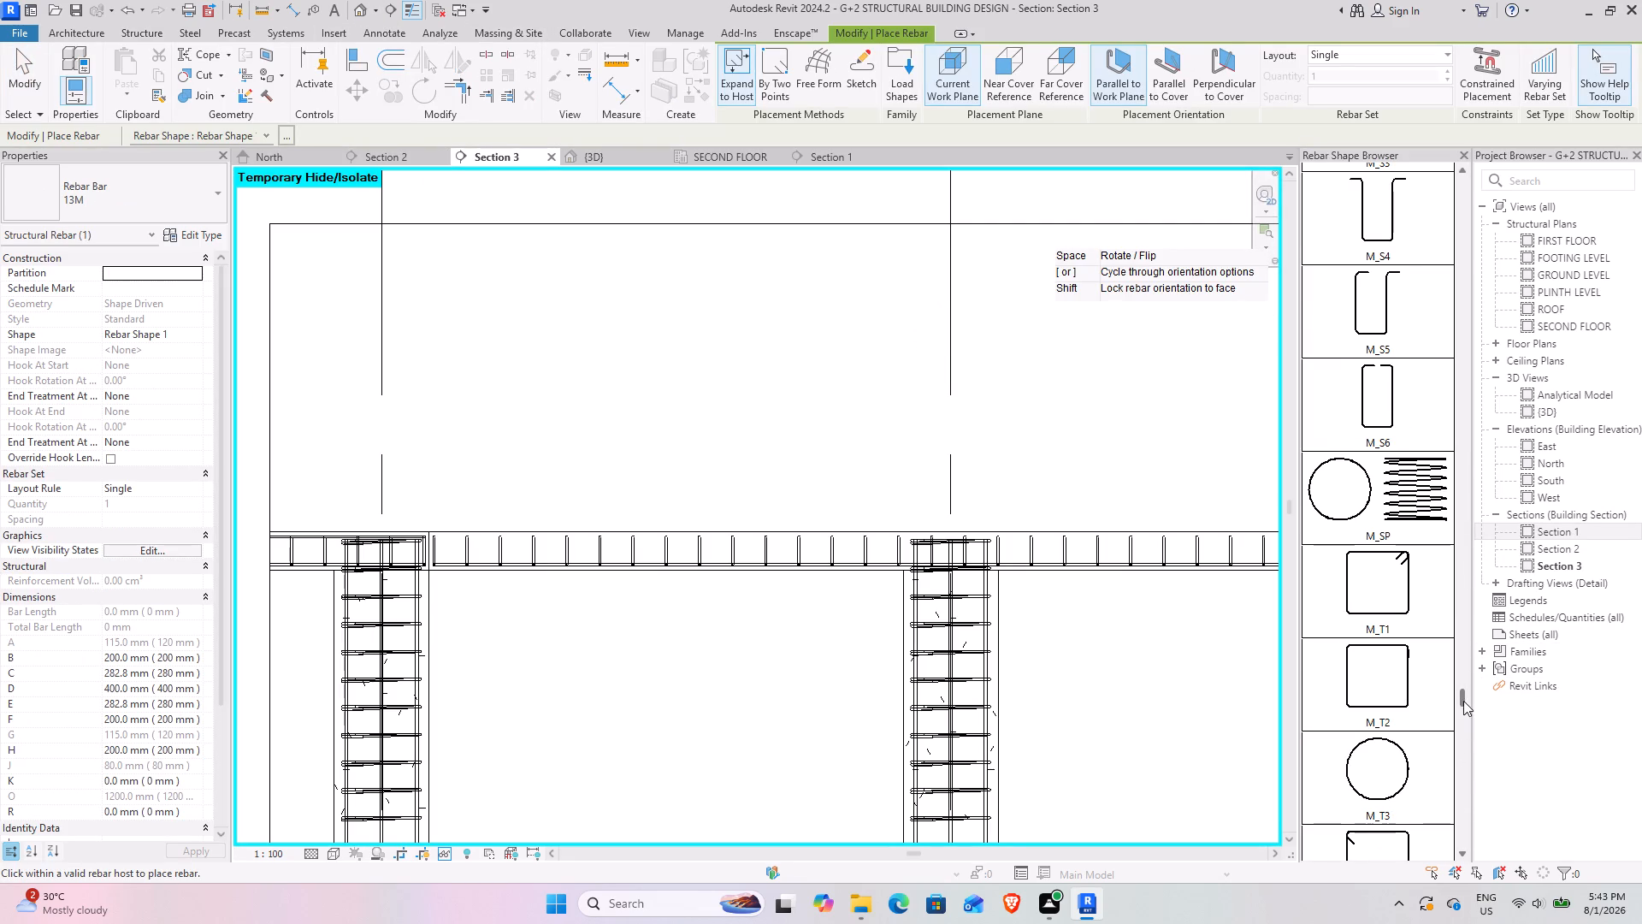
{"action": "left_click_drag", "start_coordinate": [1463, 701], "coordinate": [1455, 176]}
{"action": "left_click", "coordinate": [1400, 229]}
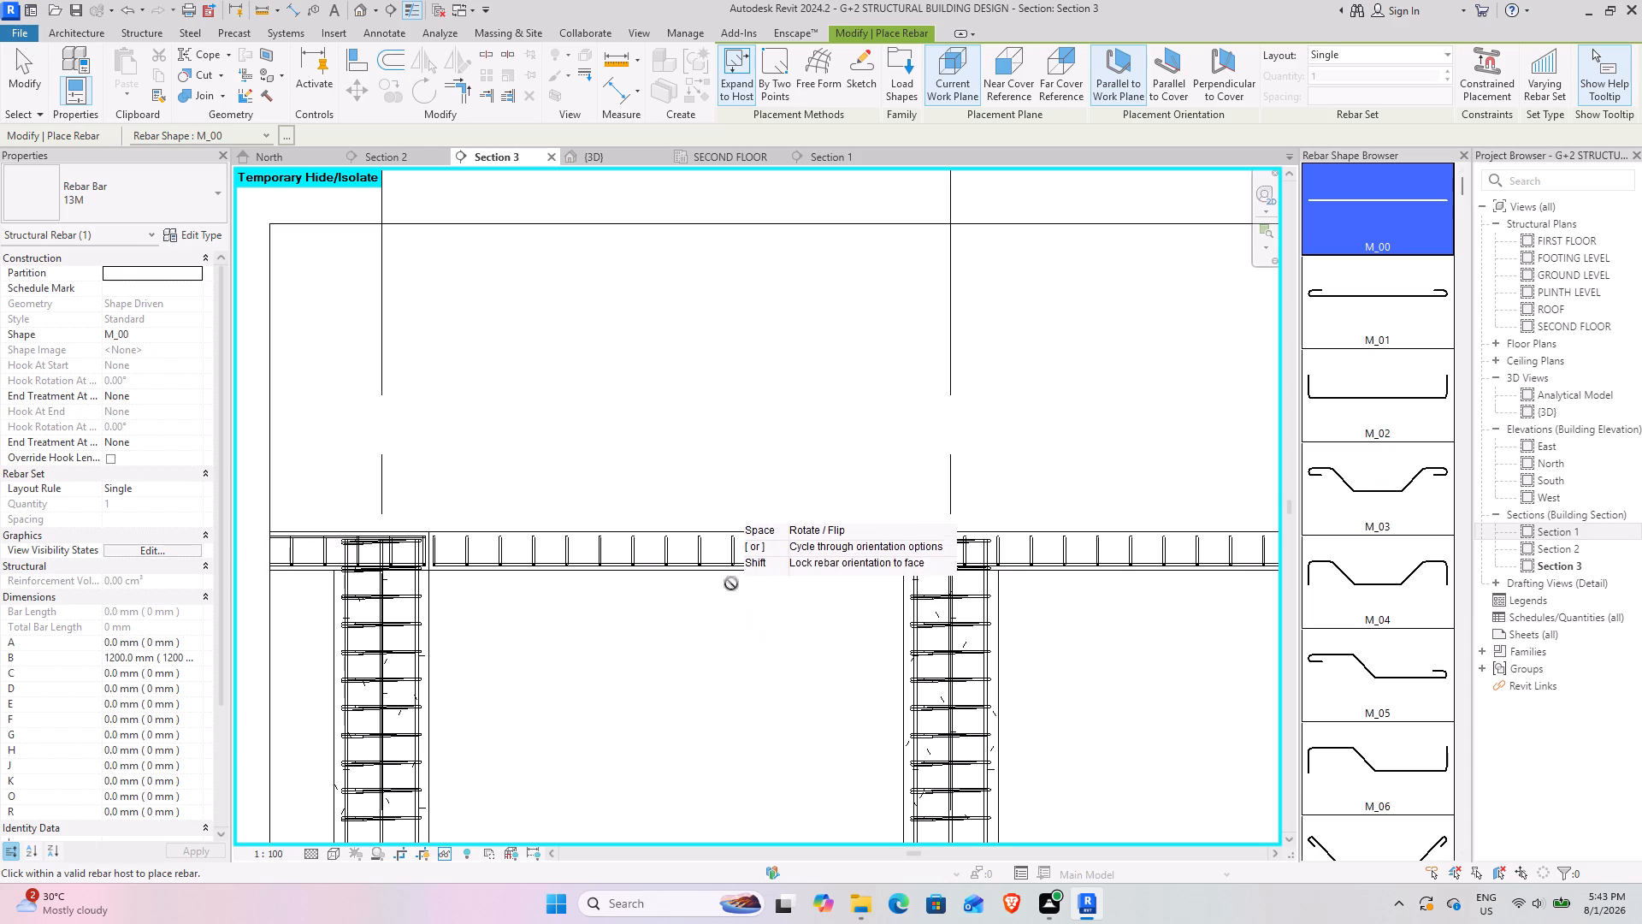
{"action": "scroll", "coordinate": [726, 545], "scroll_direction": "up", "scroll_amount": 3}
{"action": "left_click", "coordinate": [746, 564]}
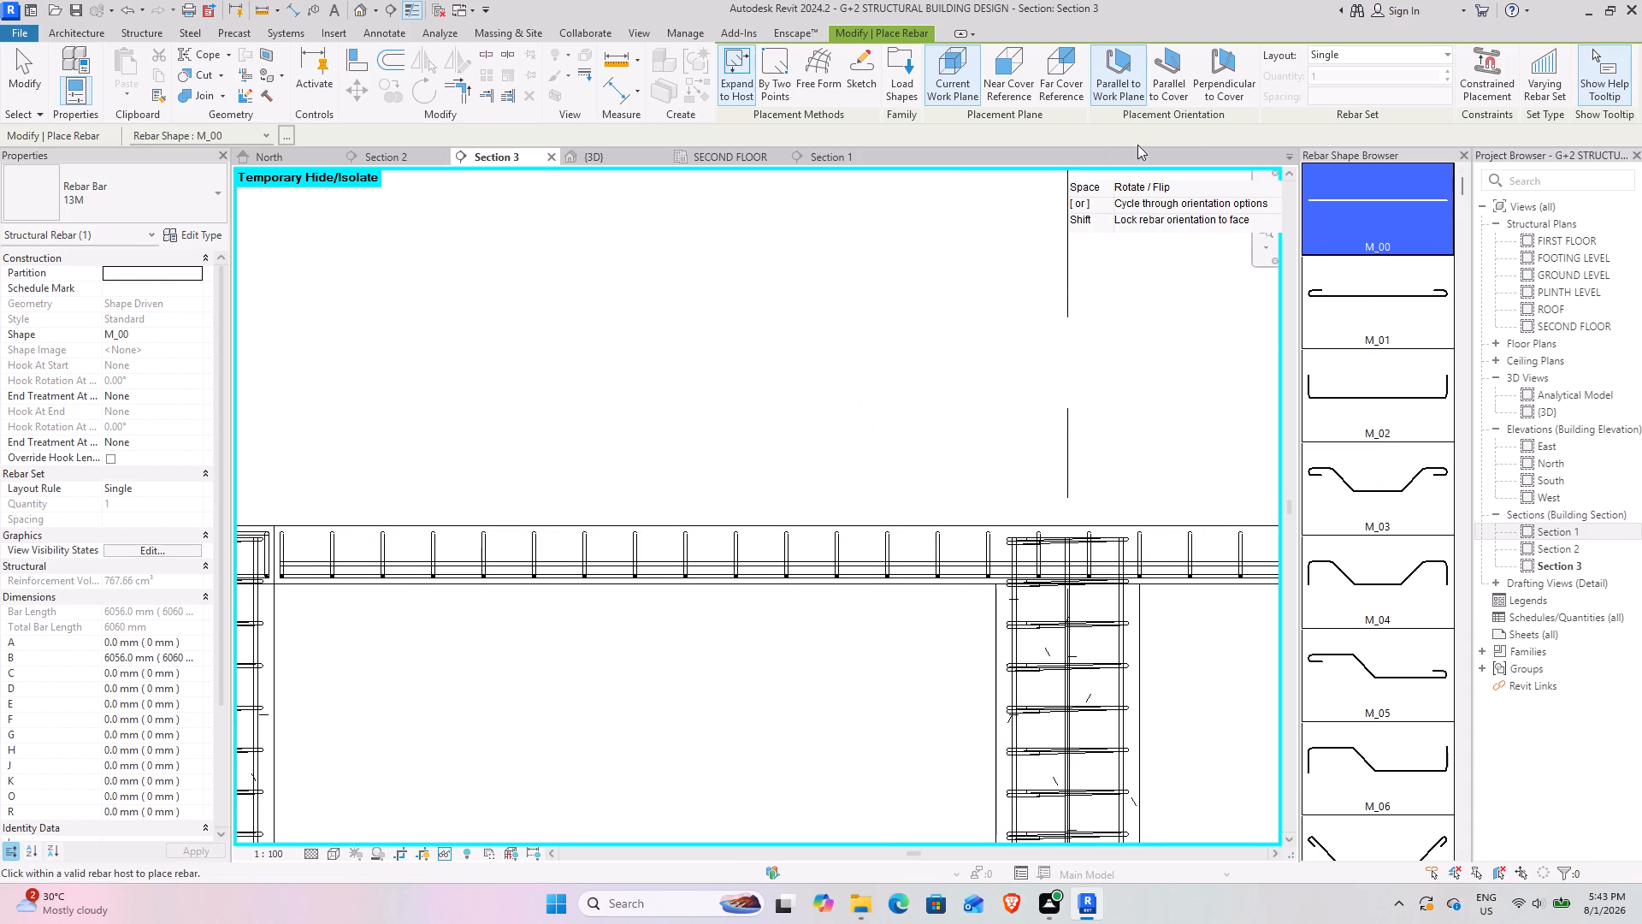
Place another straight M_00 13M bar at the slab's bottom cover, oriented perpendicular to cover.
{"action": "left_click", "coordinate": [1224, 109]}
{"action": "left_click", "coordinate": [1224, 97]}
{"action": "scroll", "coordinate": [821, 582], "scroll_direction": "up", "scroll_amount": 7}
{"action": "left_click", "coordinate": [818, 577]}
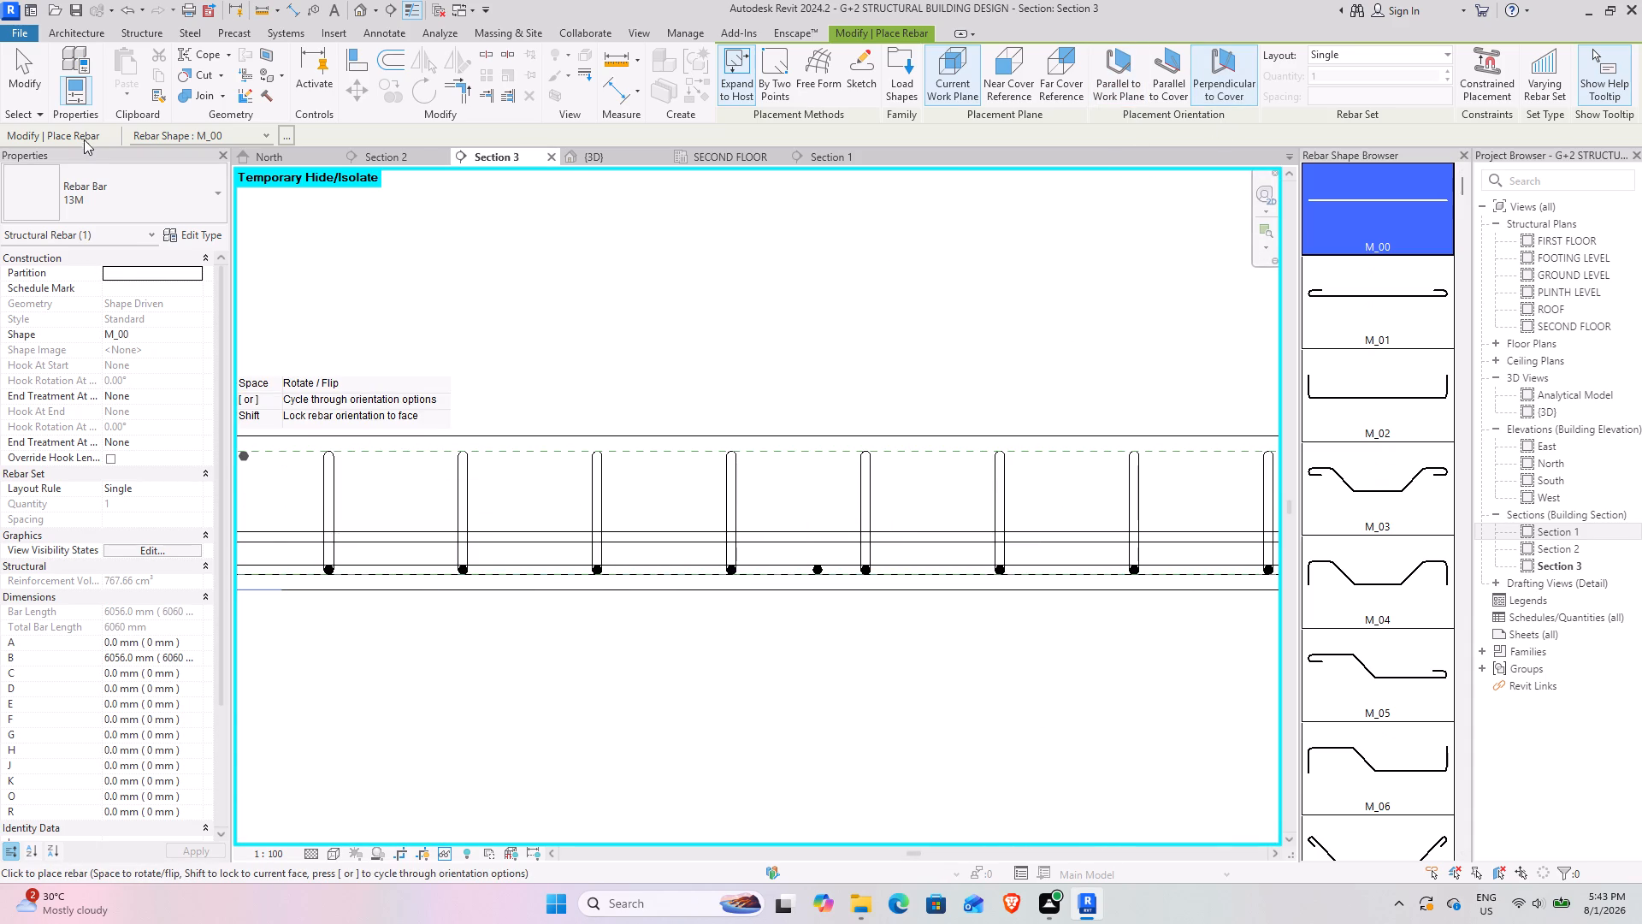
{"action": "left_click", "coordinate": [9, 77]}
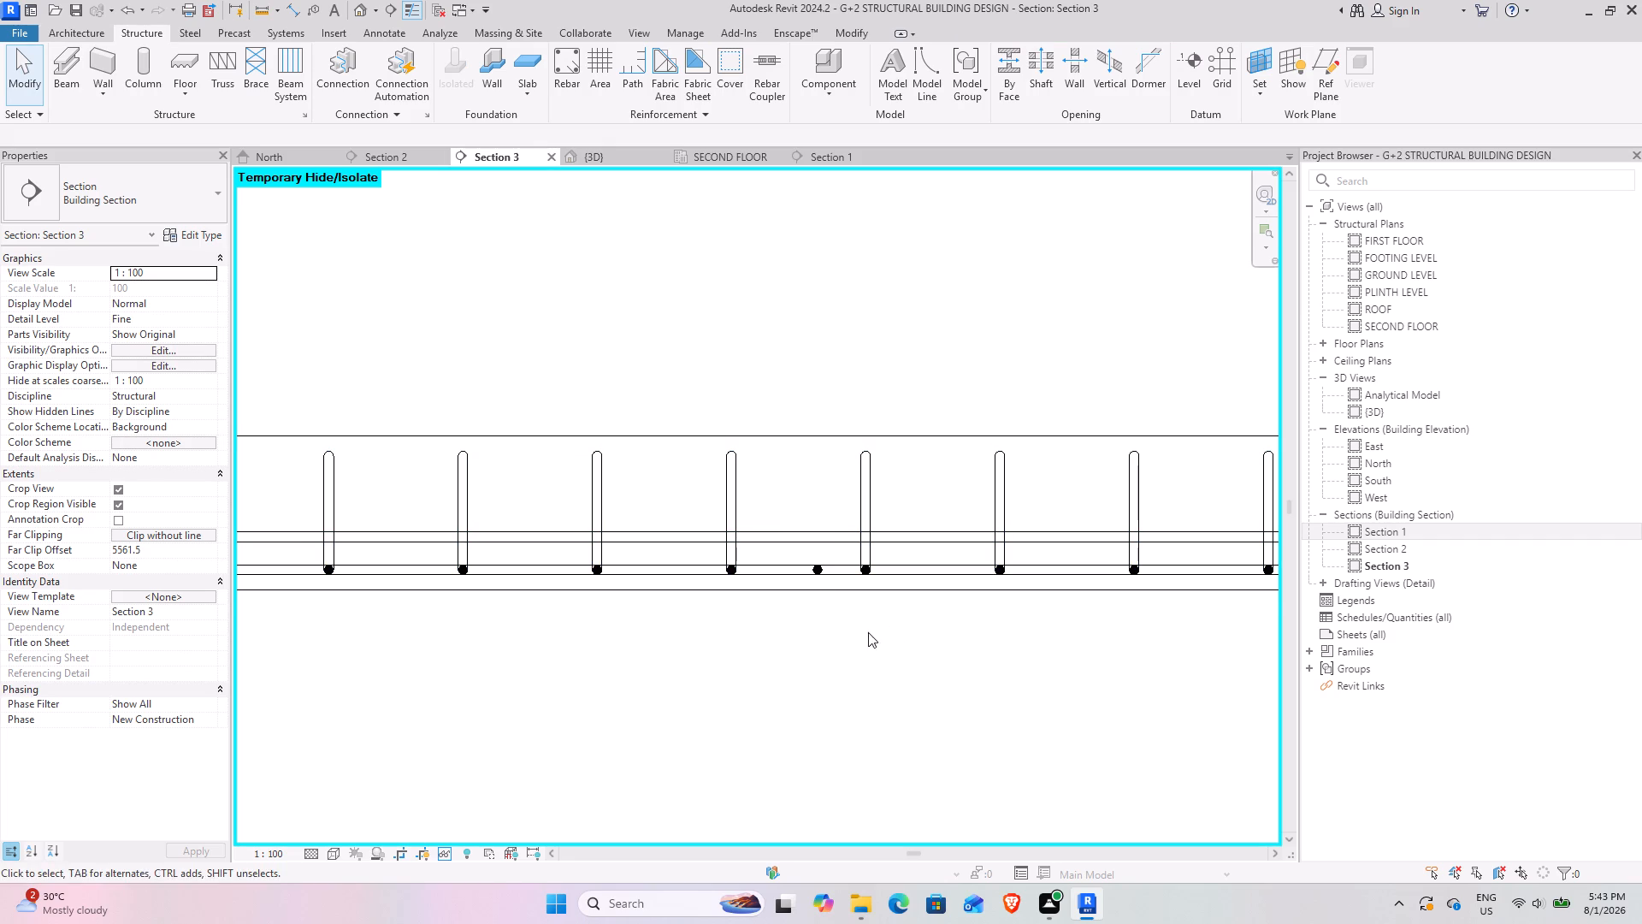
Array the perpendicular bottom bar with a Maximum Spacing layout at 180 mm.
{"action": "left_click", "coordinate": [818, 572]}
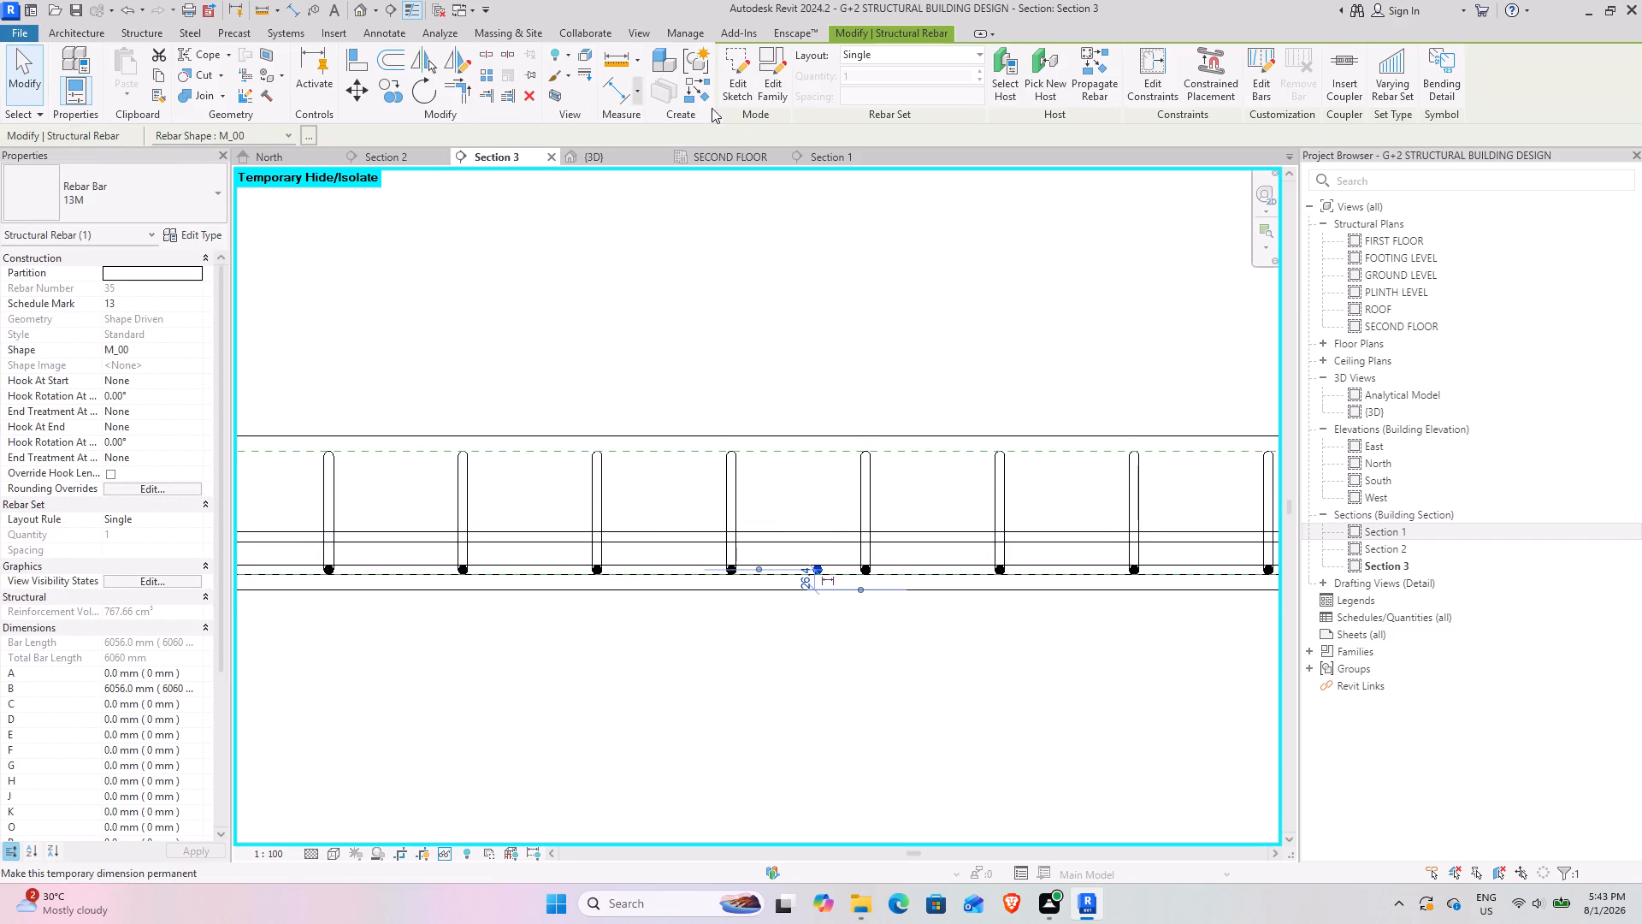
{"action": "left_click", "coordinate": [961, 60]}
{"action": "left_click", "coordinate": [890, 114]}
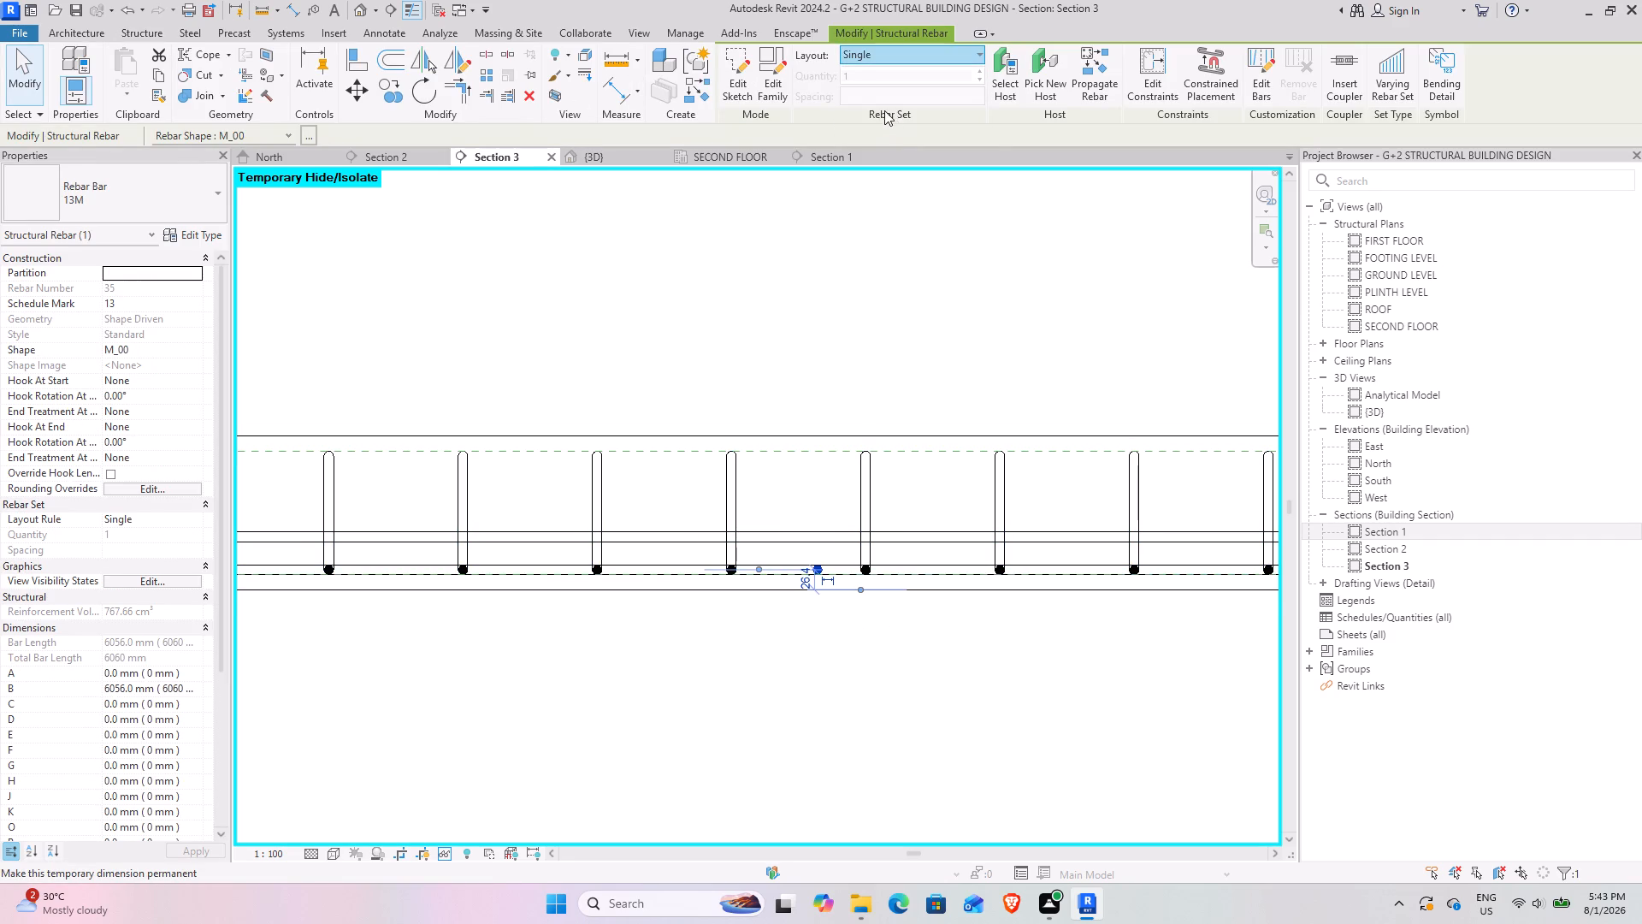
{"action": "left_click", "coordinate": [903, 59]}
{"action": "left_click", "coordinate": [892, 115]}
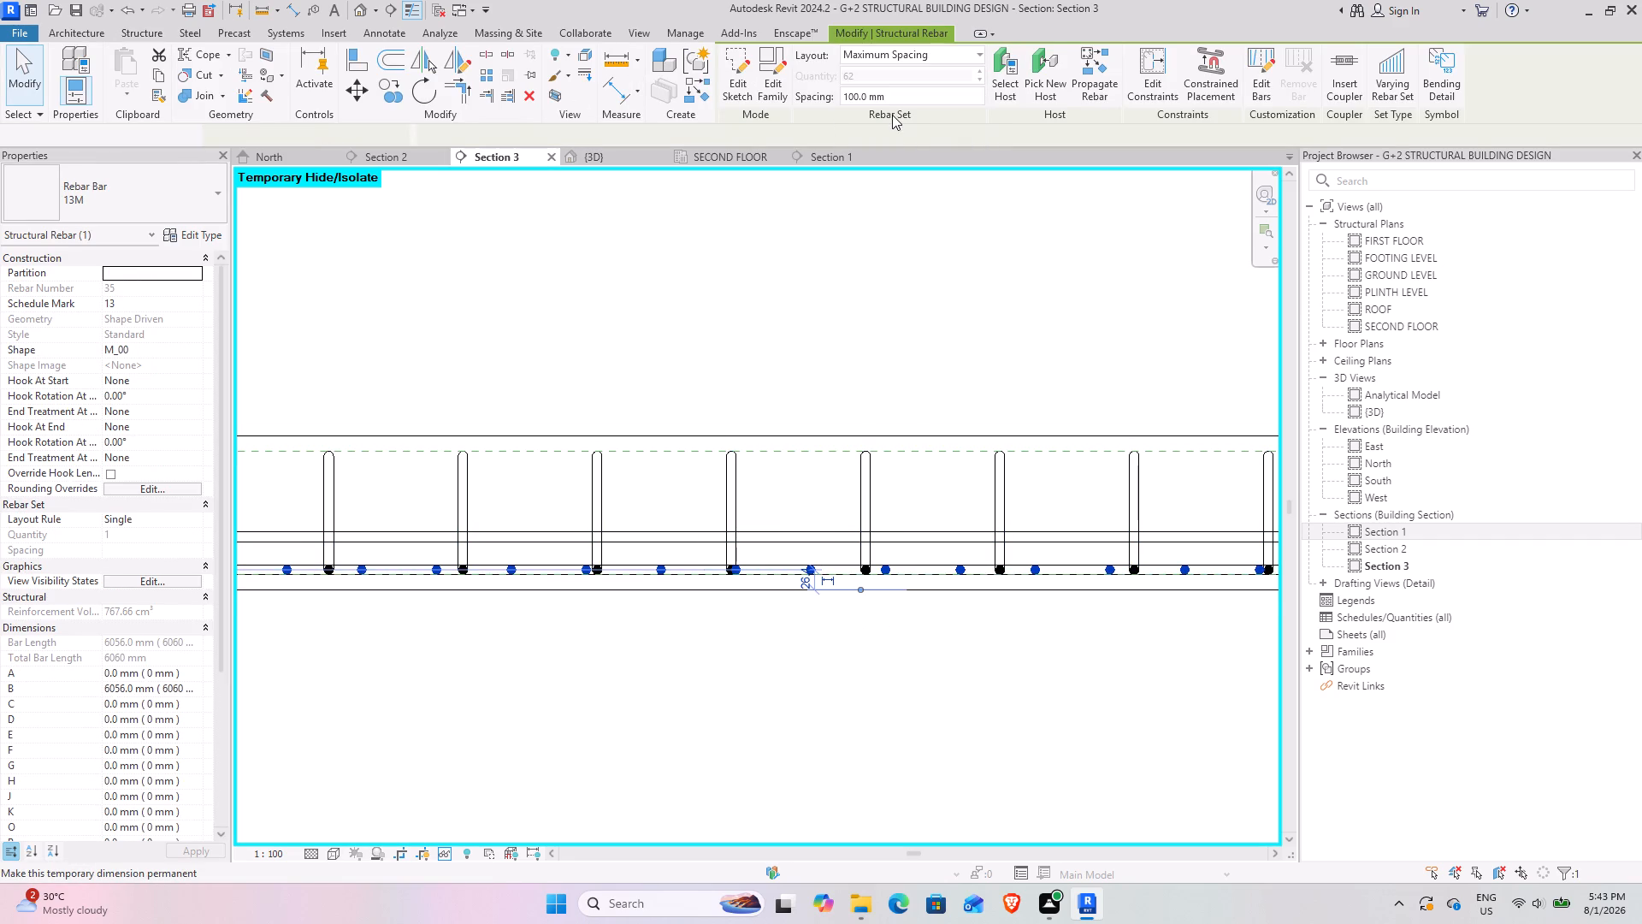
{"action": "left_click", "coordinate": [890, 102]}
{"action": "type", "text": "180"}
{"action": "key", "text": "Return"}
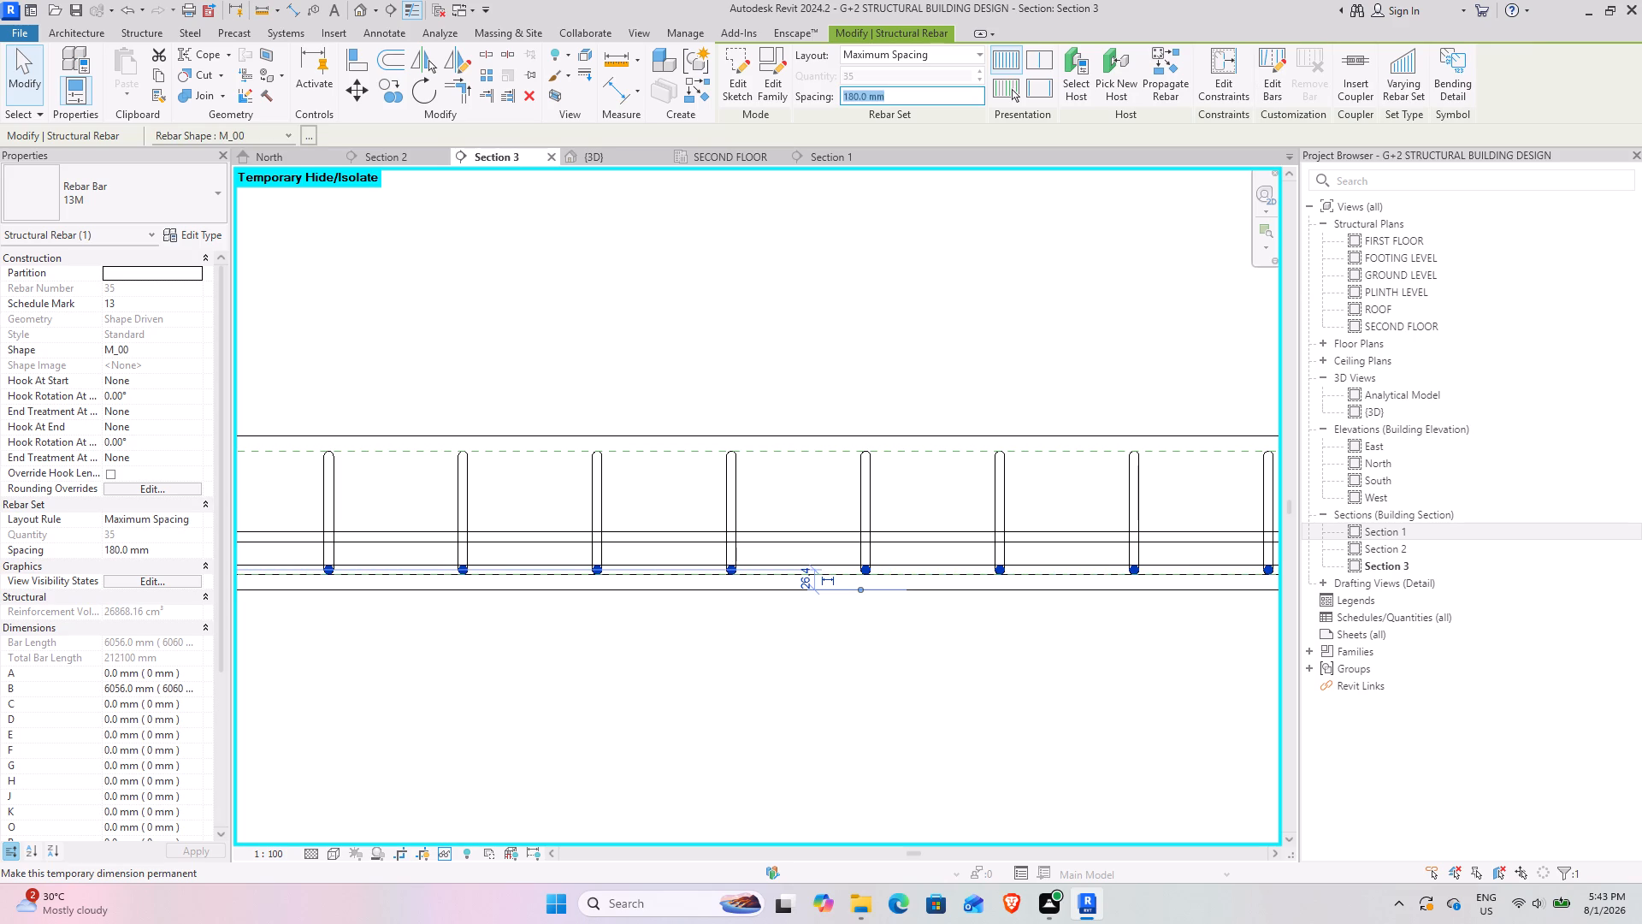
Set the perpendicular bottom bar set to show unobscured in the {3D} view.
{"action": "left_click", "coordinate": [175, 577]}
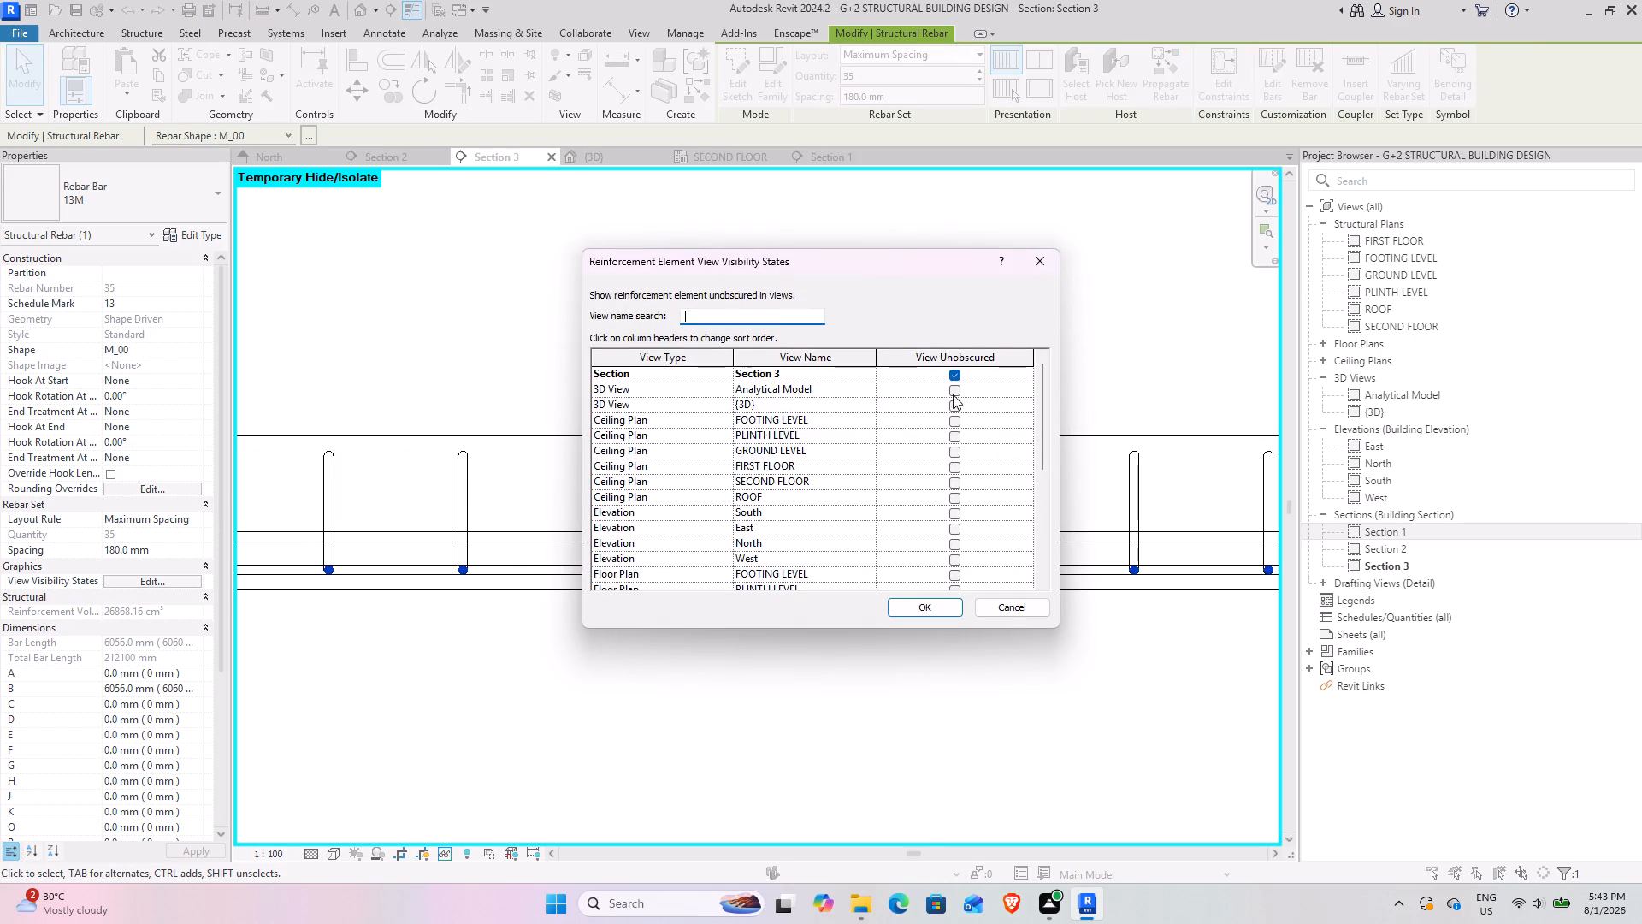
{"action": "left_click", "coordinate": [959, 403]}
{"action": "left_click", "coordinate": [918, 603]}
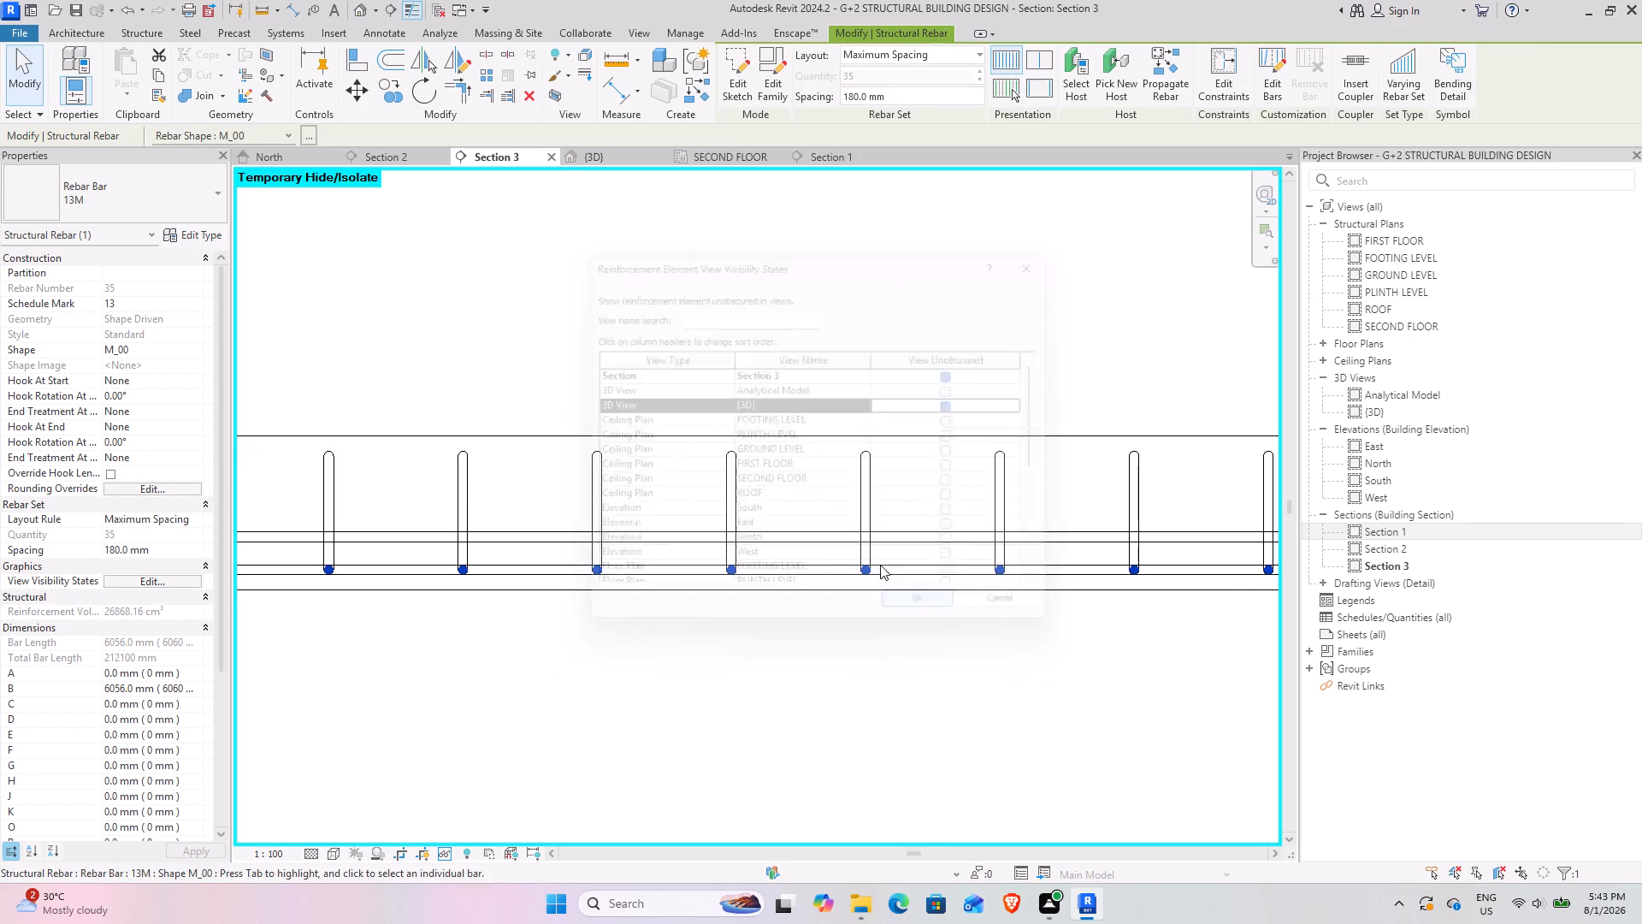
Edit the Section 3 lengthwise bar's sketch, adding an 1800 mm line along the top cover from its left end and a short 45° downward bend.
{"action": "left_click", "coordinate": [779, 544]}
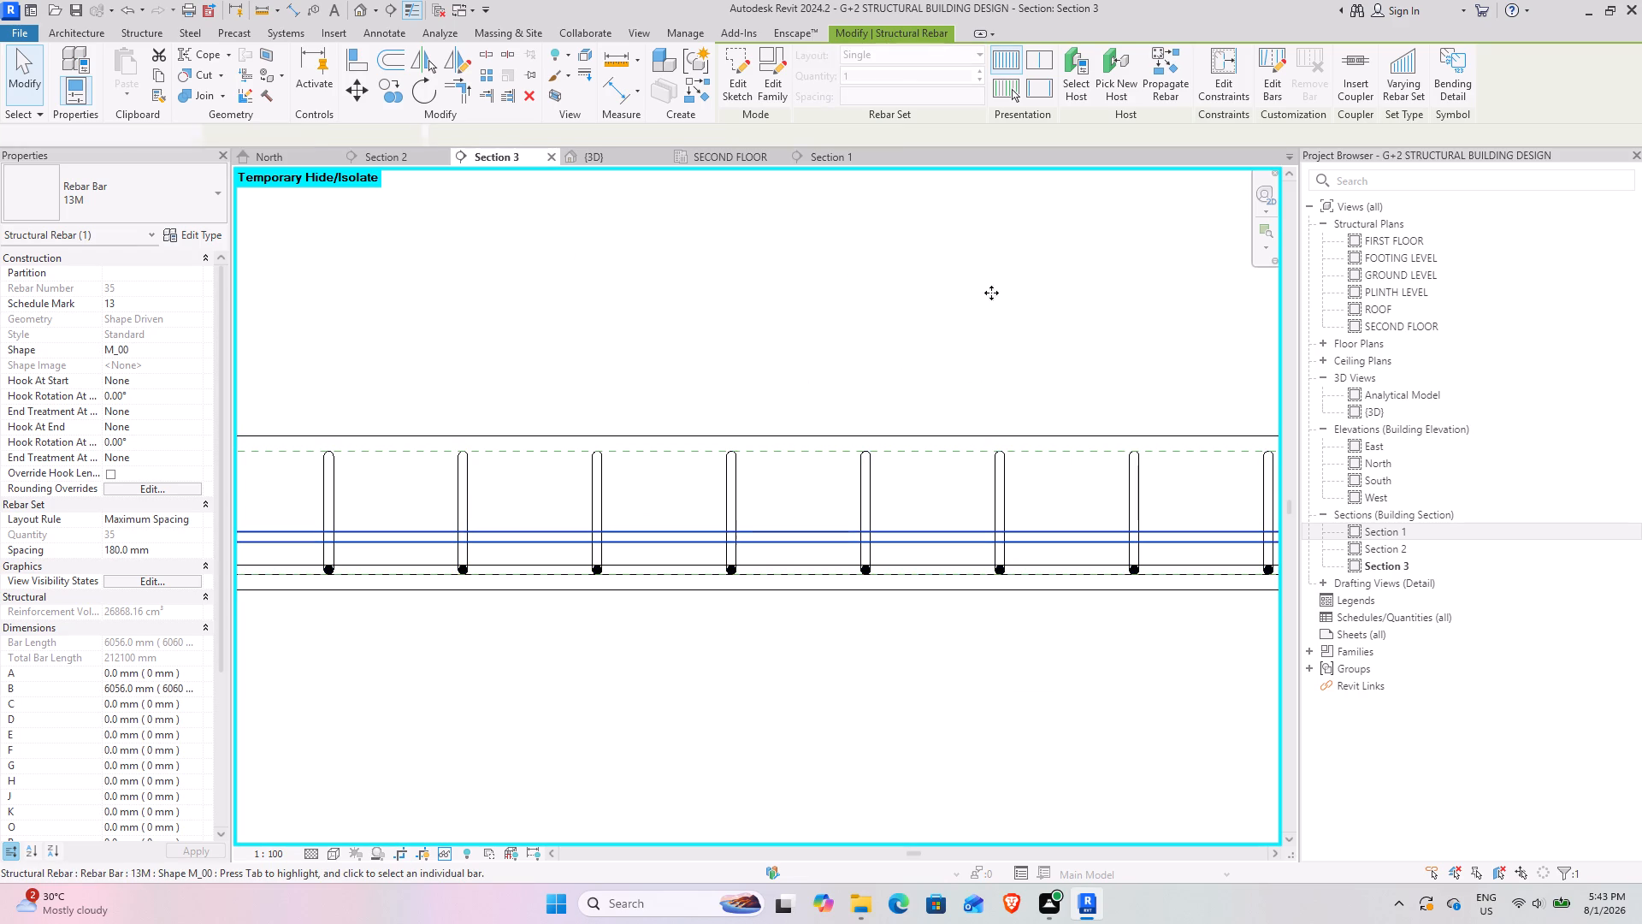
{"action": "left_click", "coordinate": [735, 77]}
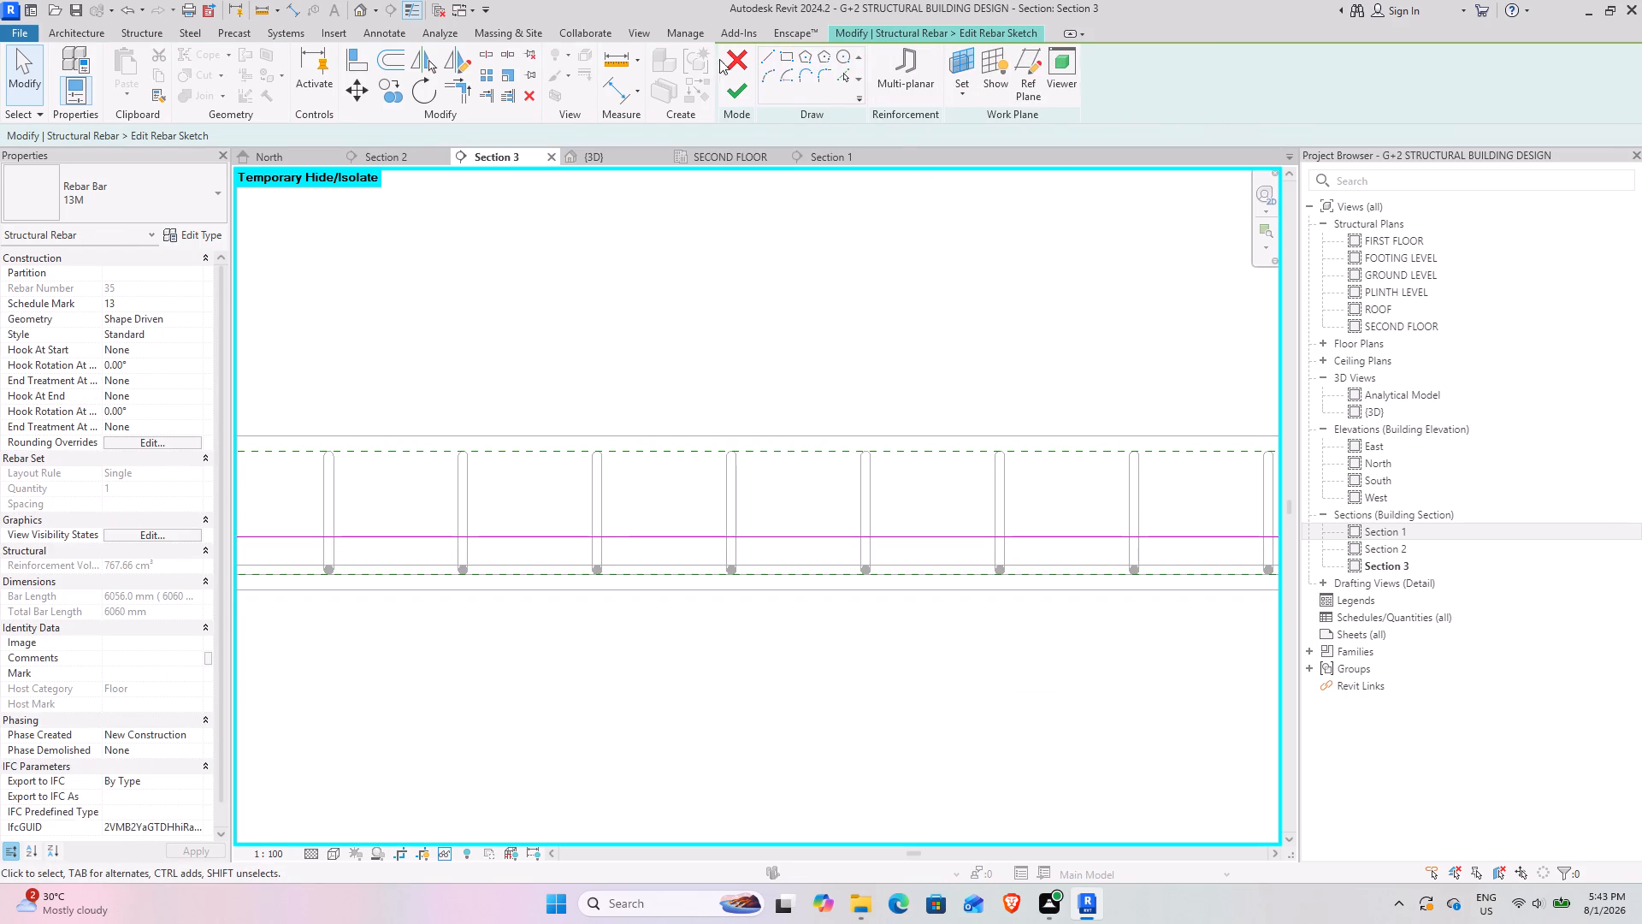
{"action": "left_click", "coordinate": [774, 50]}
{"action": "scroll", "coordinate": [655, 375], "scroll_direction": "down", "scroll_amount": 7}
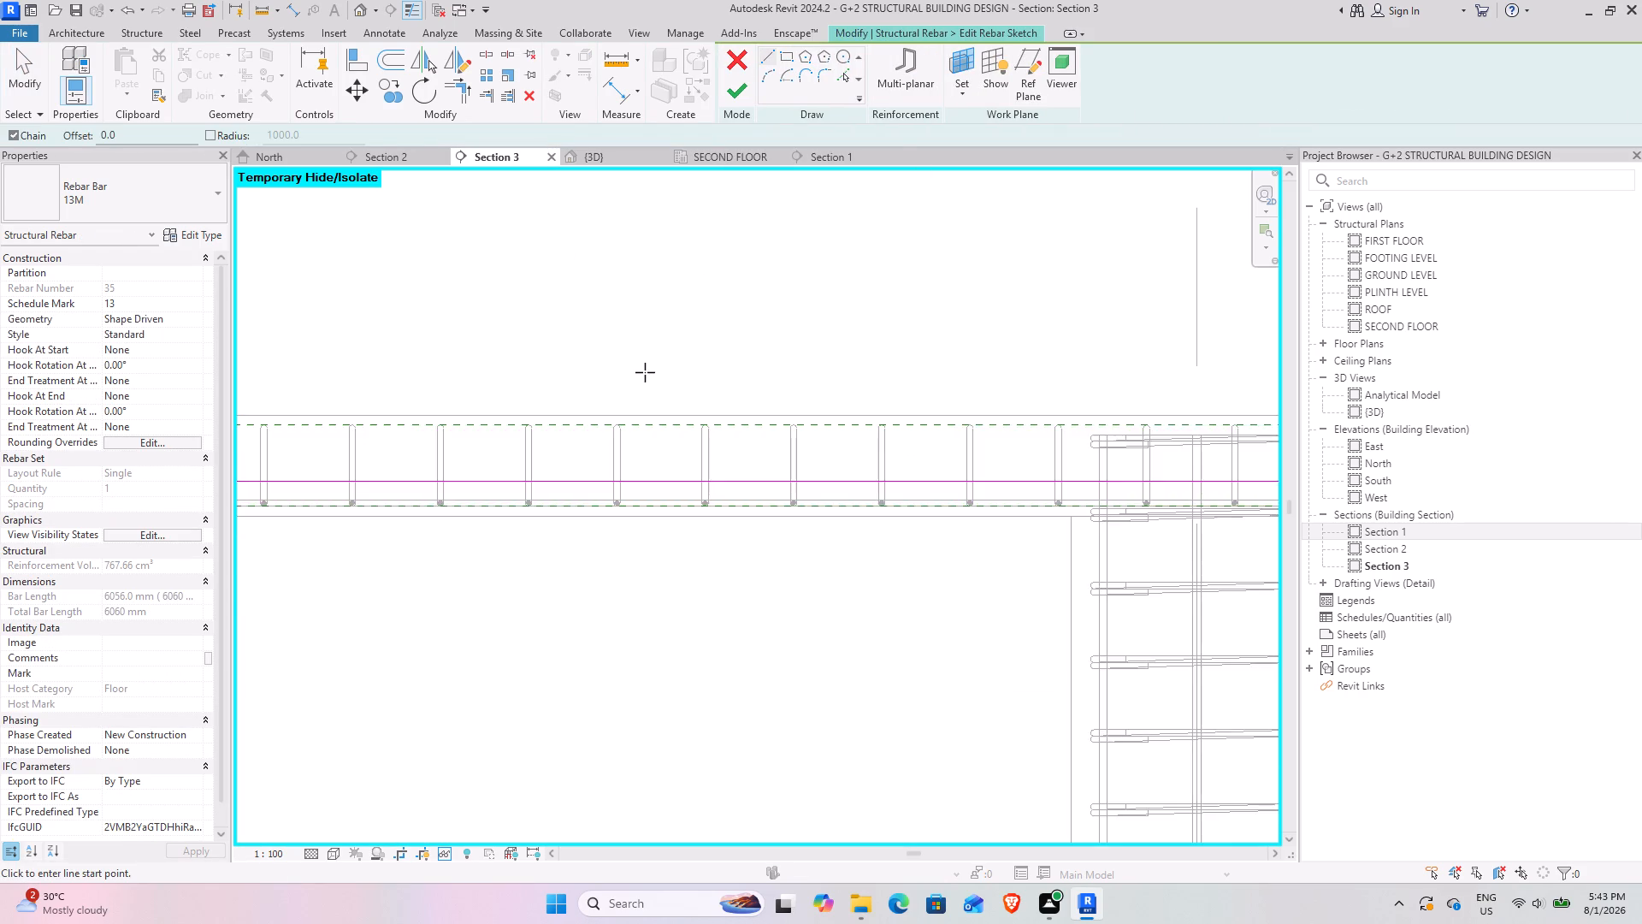
{"action": "scroll", "coordinate": [645, 372], "scroll_direction": "down", "scroll_amount": 3}
{"action": "middle_click_drag", "start_coordinate": [500, 408], "coordinate": [696, 419]}
{"action": "scroll", "coordinate": [510, 403], "scroll_direction": "up", "scroll_amount": 8}
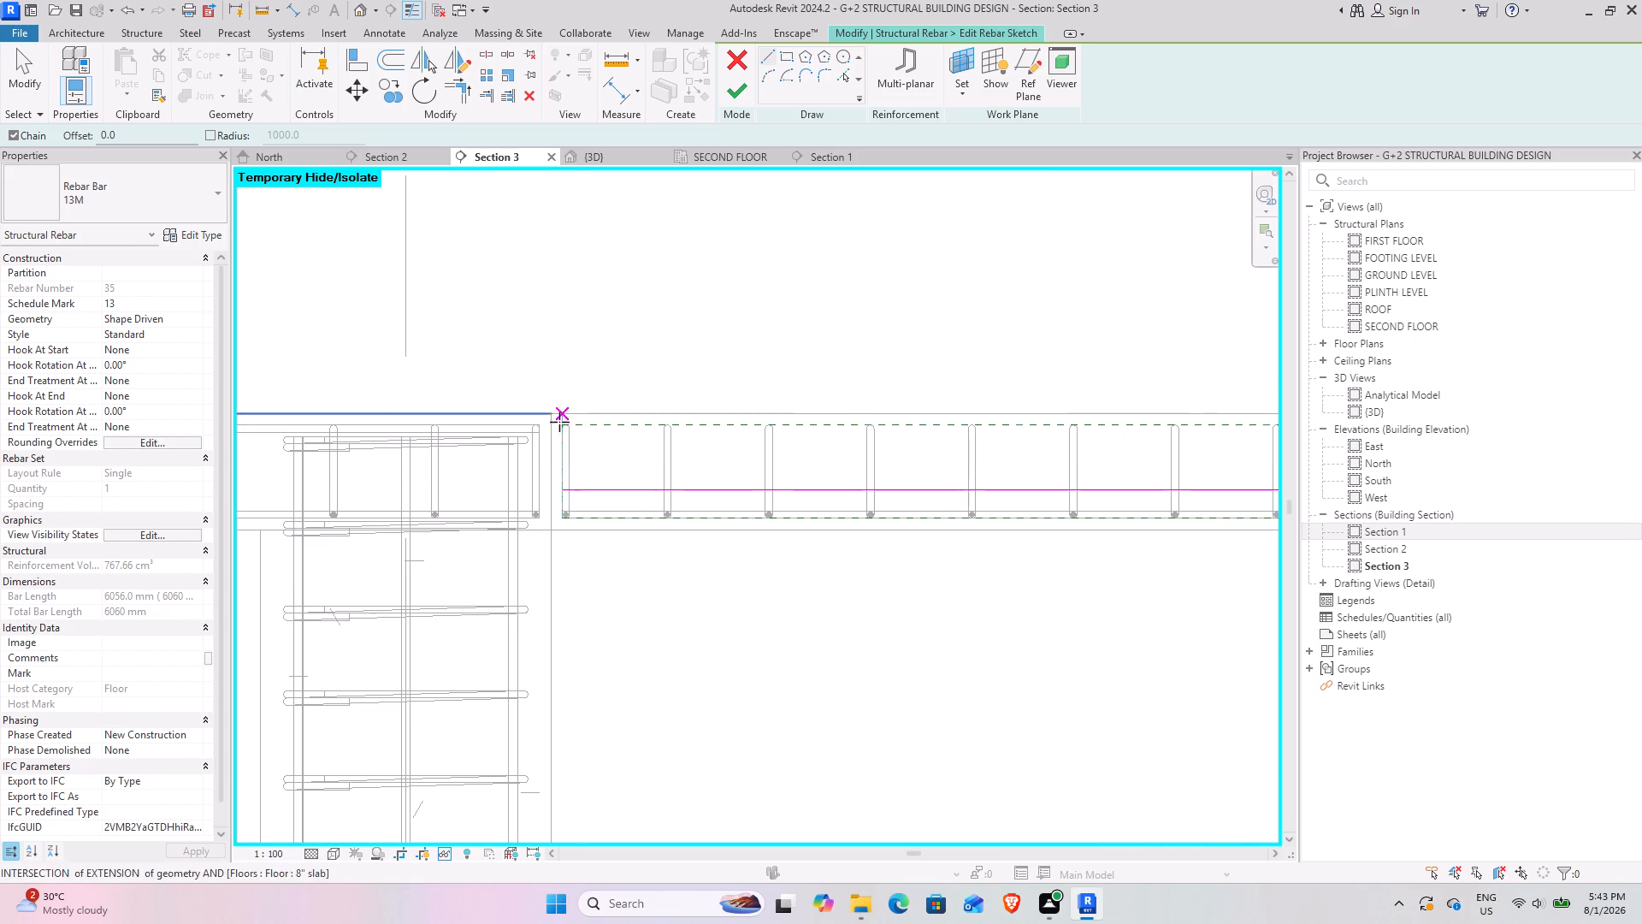
{"action": "left_click", "coordinate": [563, 428]}
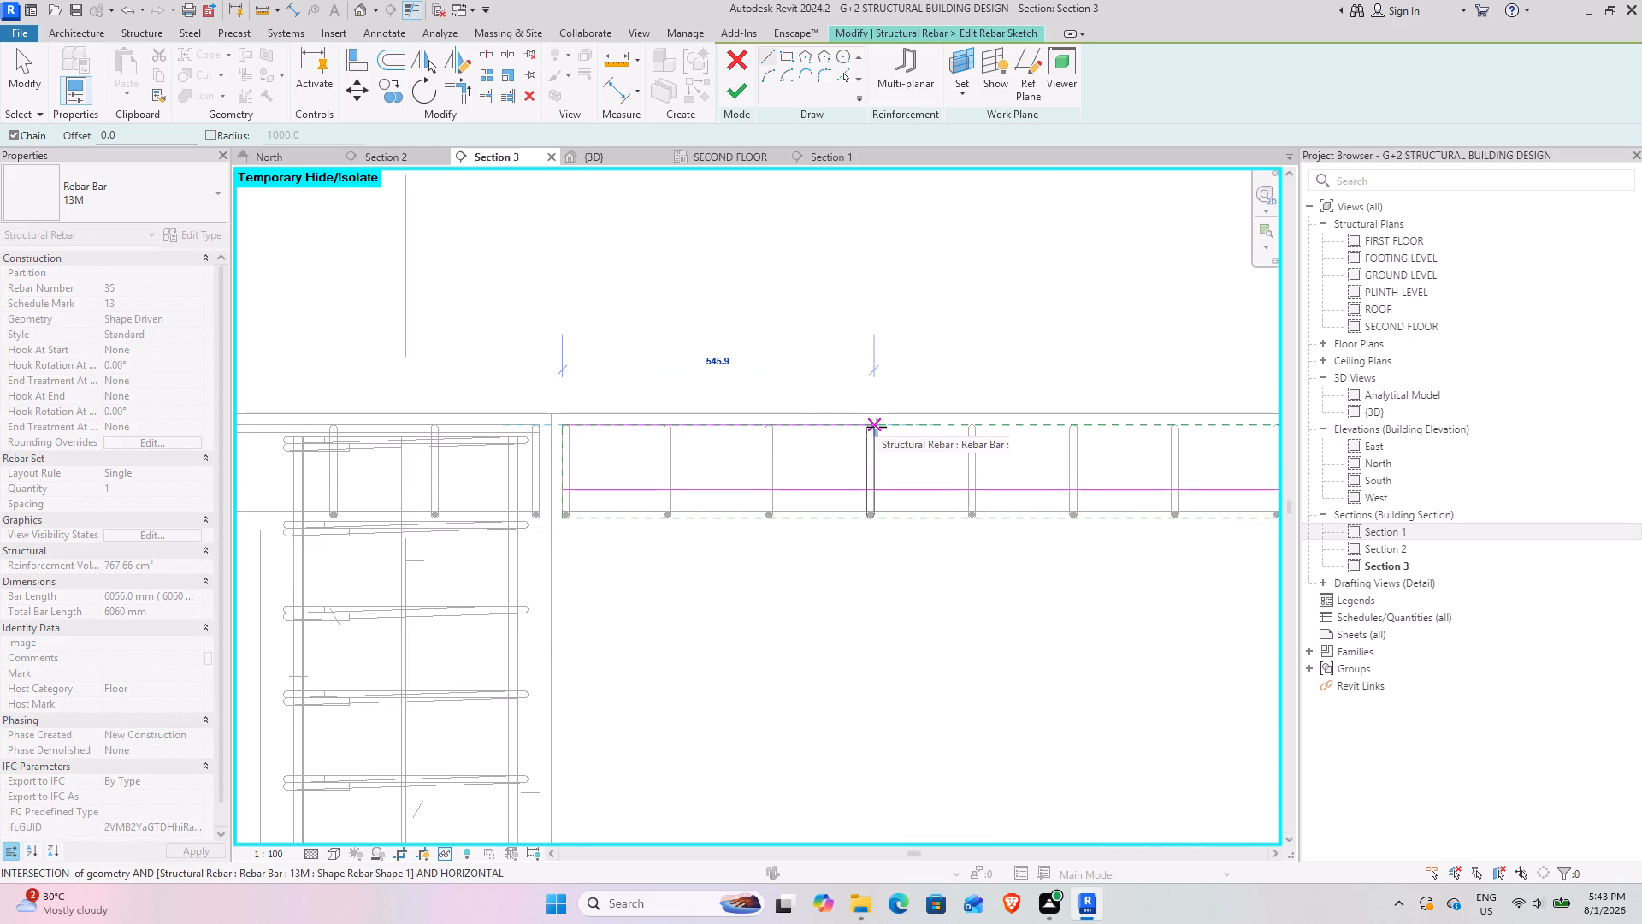
{"action": "type", "text": "1800"}
{"action": "key", "text": "Return"}
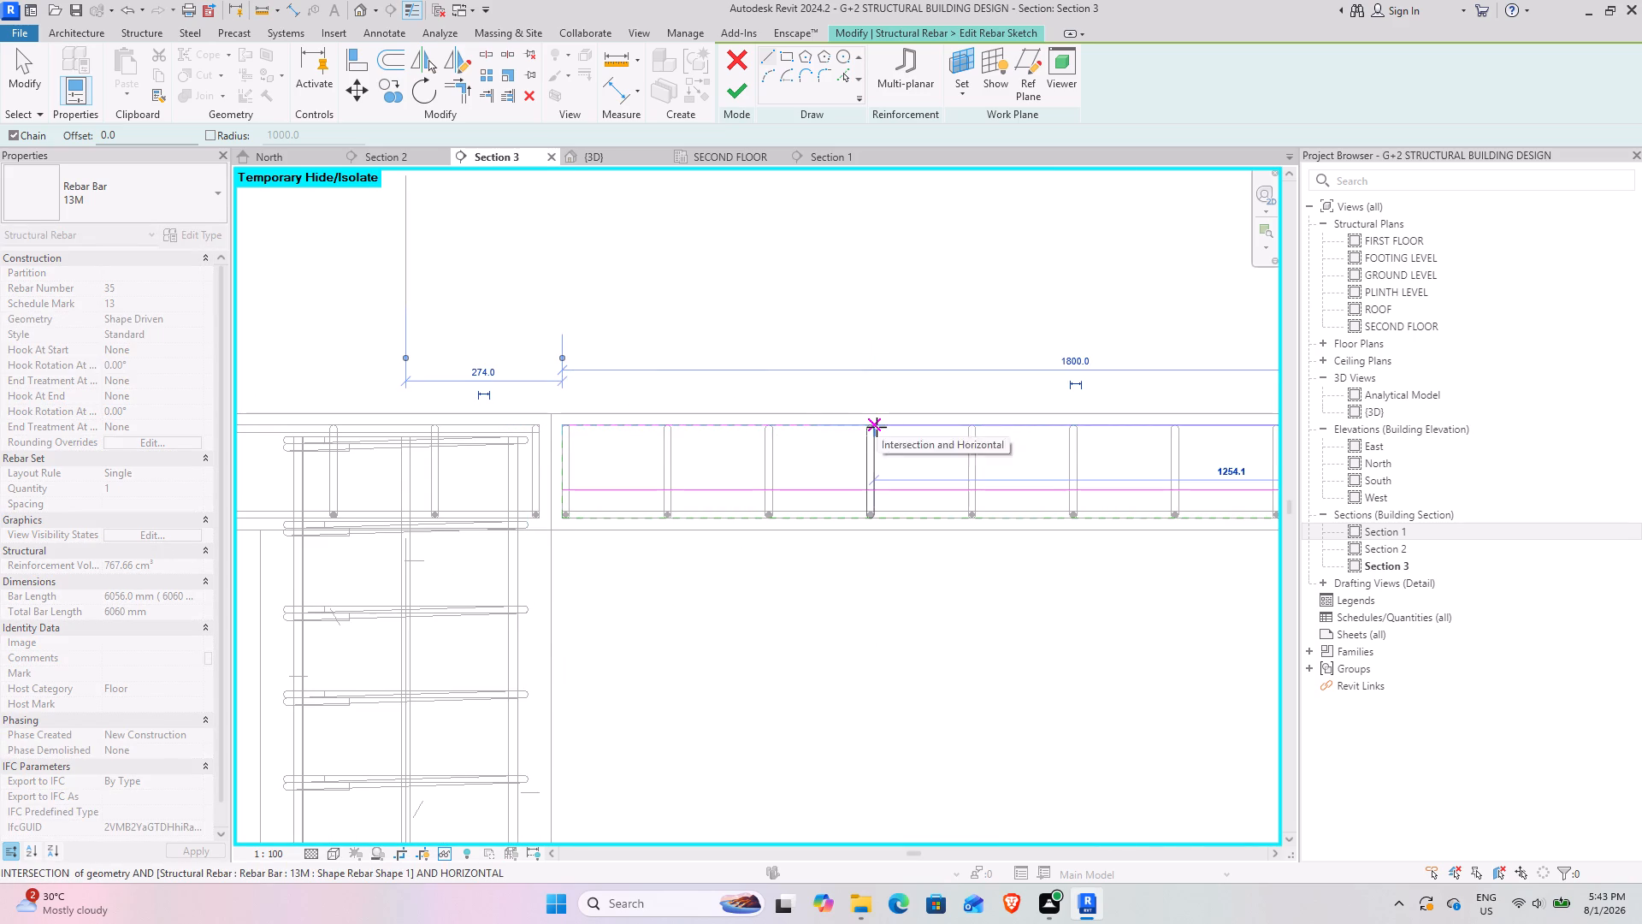
{"action": "scroll", "coordinate": [877, 427], "scroll_direction": "down", "scroll_amount": 4}
{"action": "middle_click_drag", "start_coordinate": [1266, 549], "coordinate": [482, 667]}
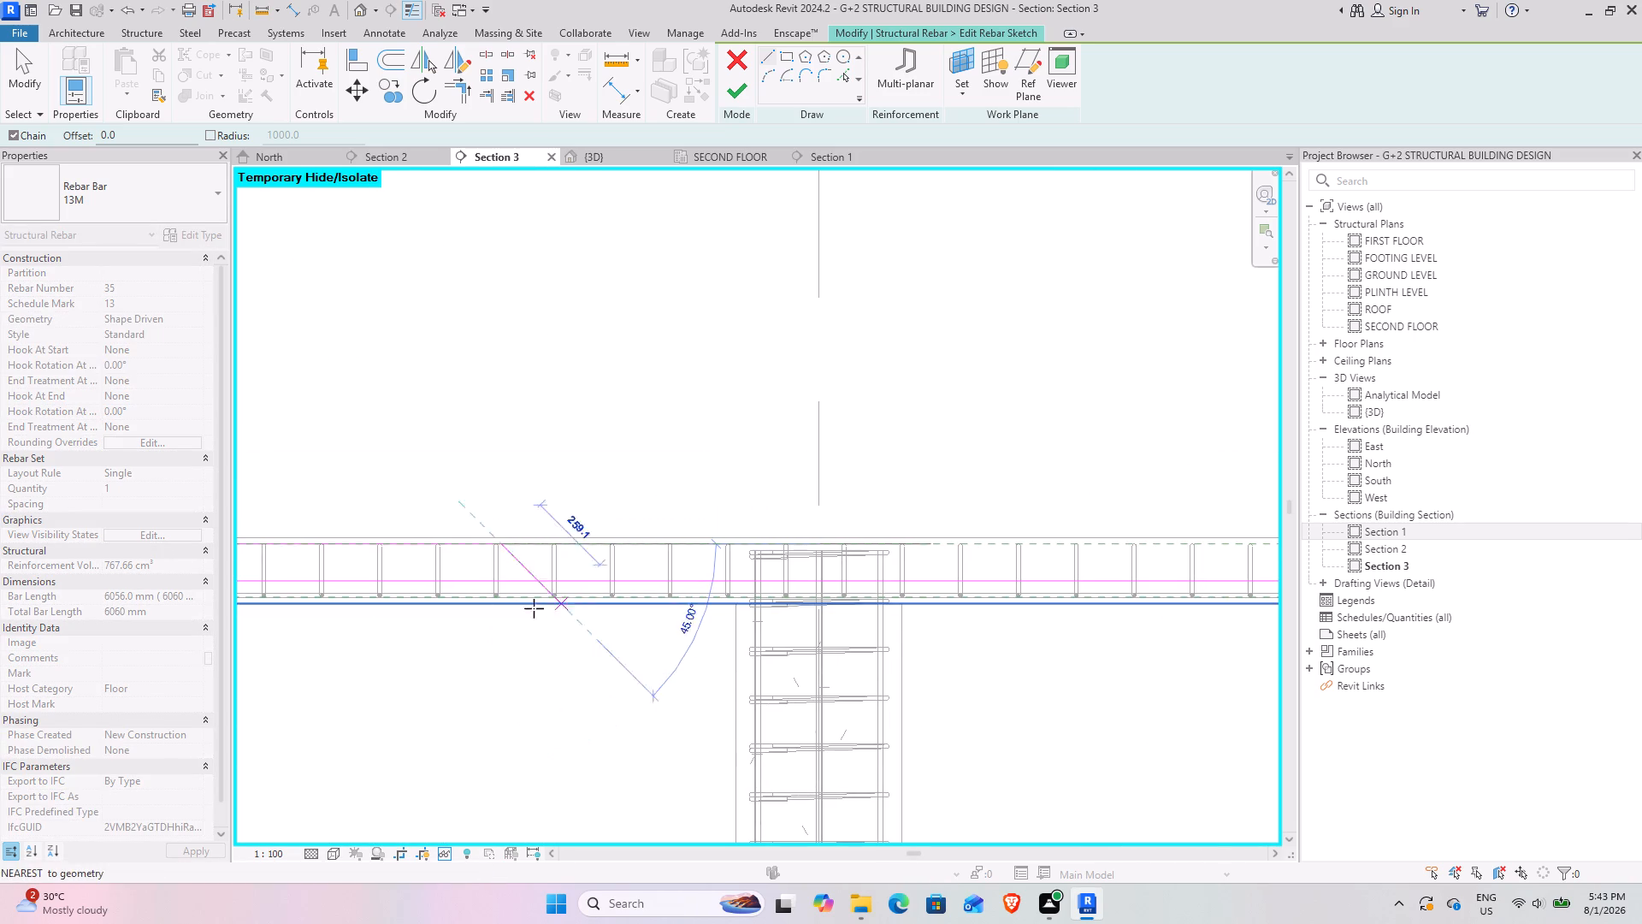
{"action": "left_click", "coordinate": [521, 569]}
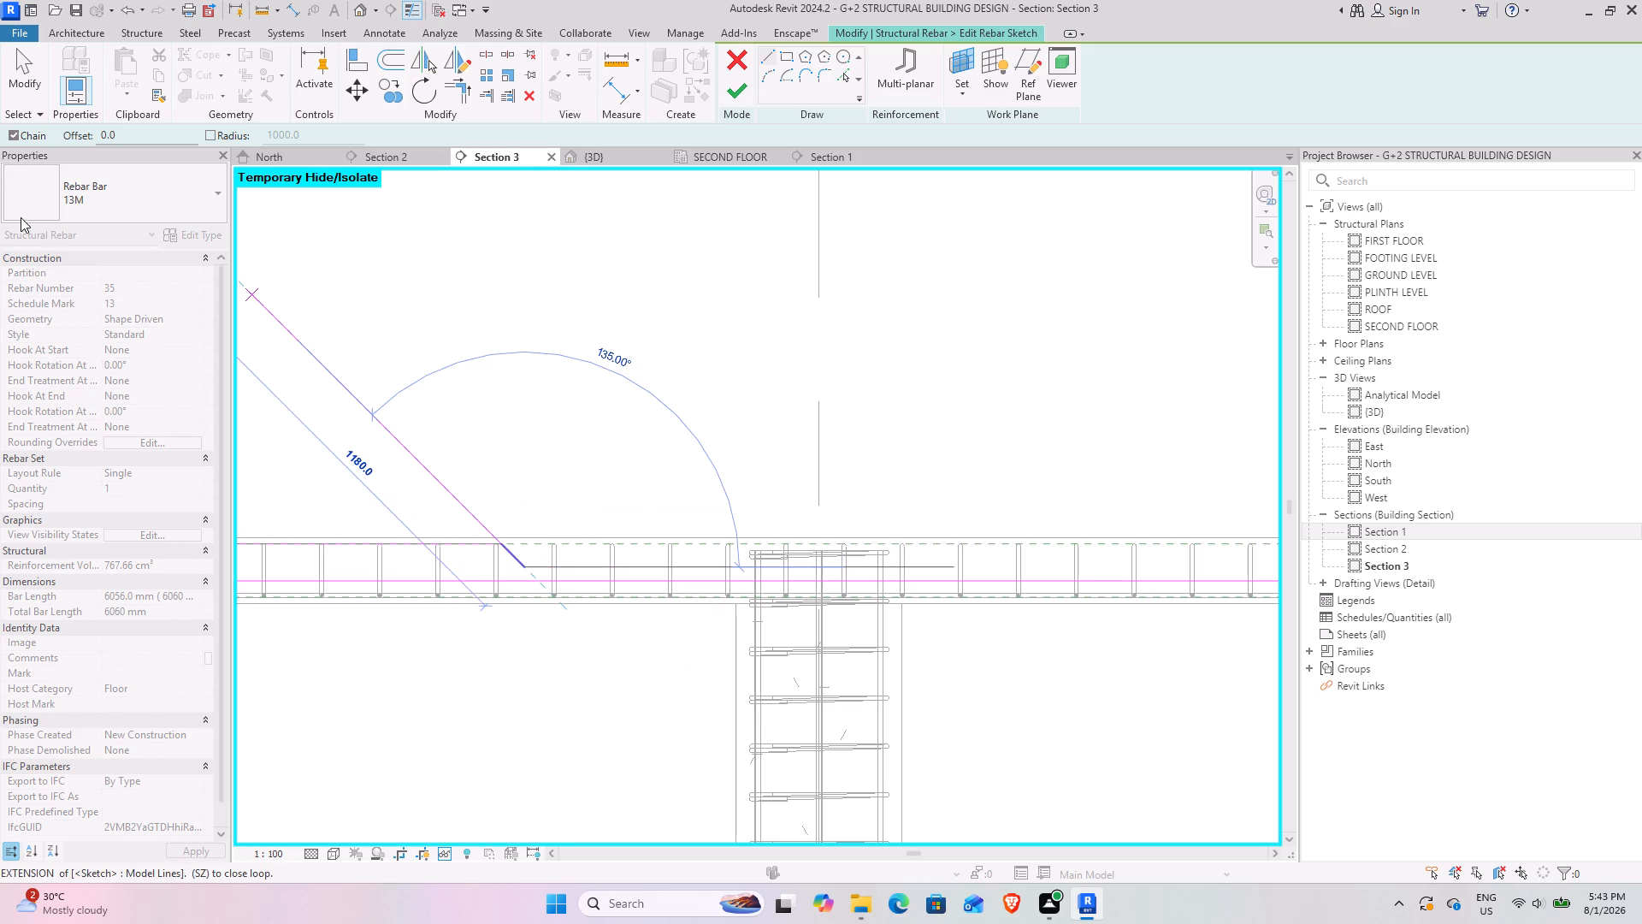
Sketch an 1800 mm line along the top cover from the slab's right end, ending in a 45° downward bend about 120 mm long.
{"action": "left_click", "coordinate": [33, 71]}
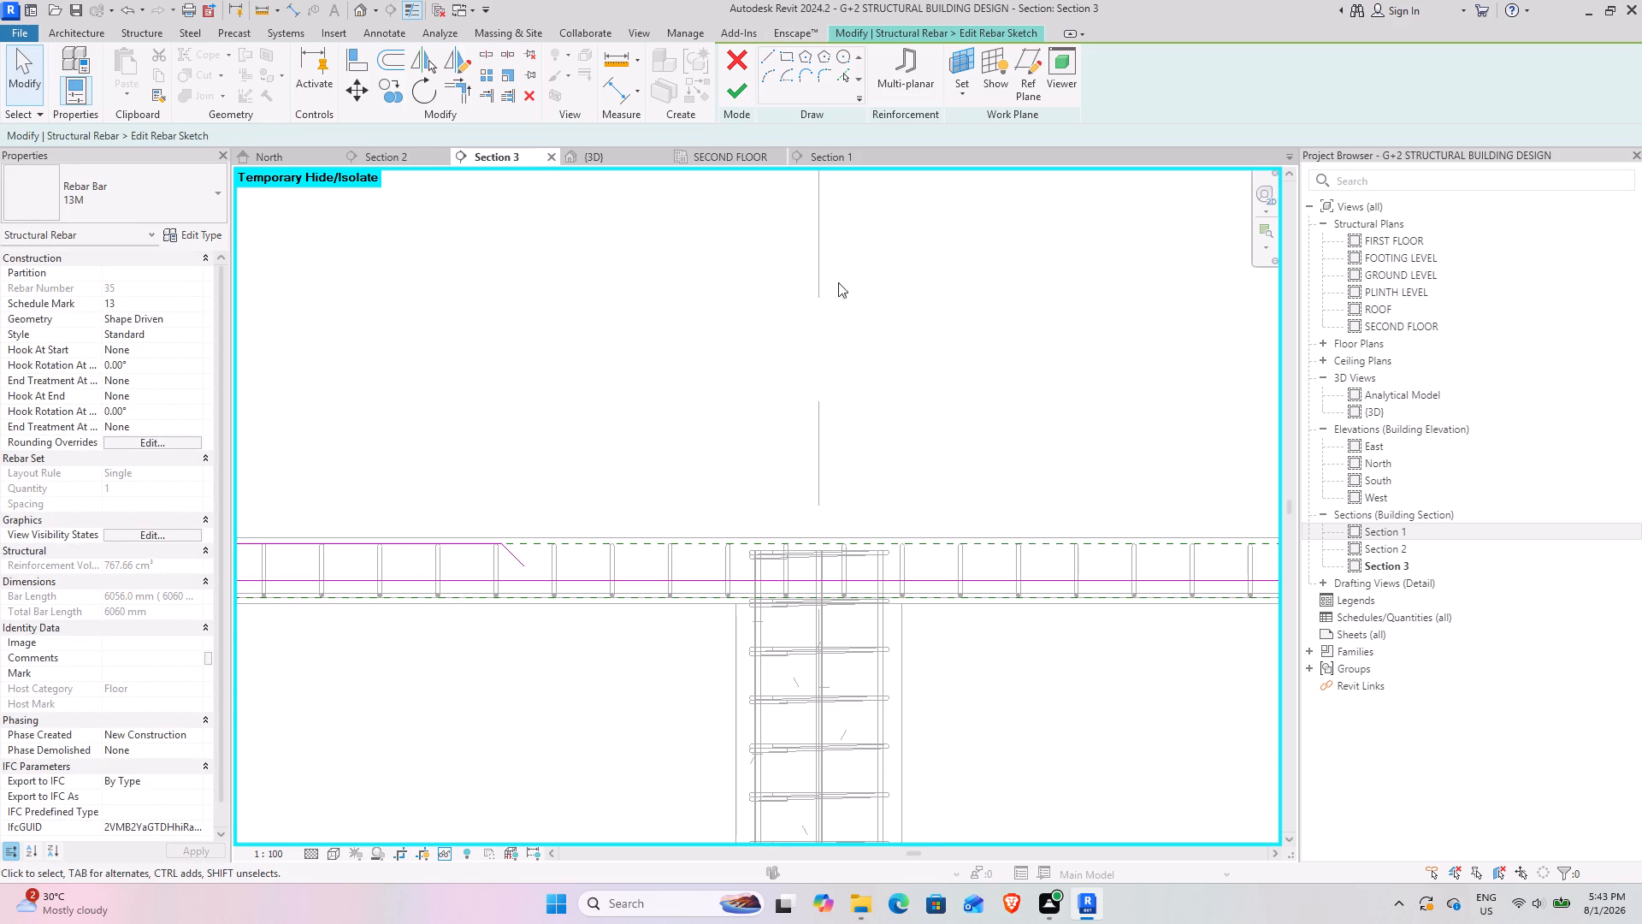
{"action": "scroll", "coordinate": [855, 329], "scroll_direction": "down", "scroll_amount": 7}
{"action": "middle_click_drag", "start_coordinate": [948, 388], "coordinate": [210, 524]}
{"action": "scroll", "coordinate": [503, 560], "scroll_direction": "up", "scroll_amount": 4}
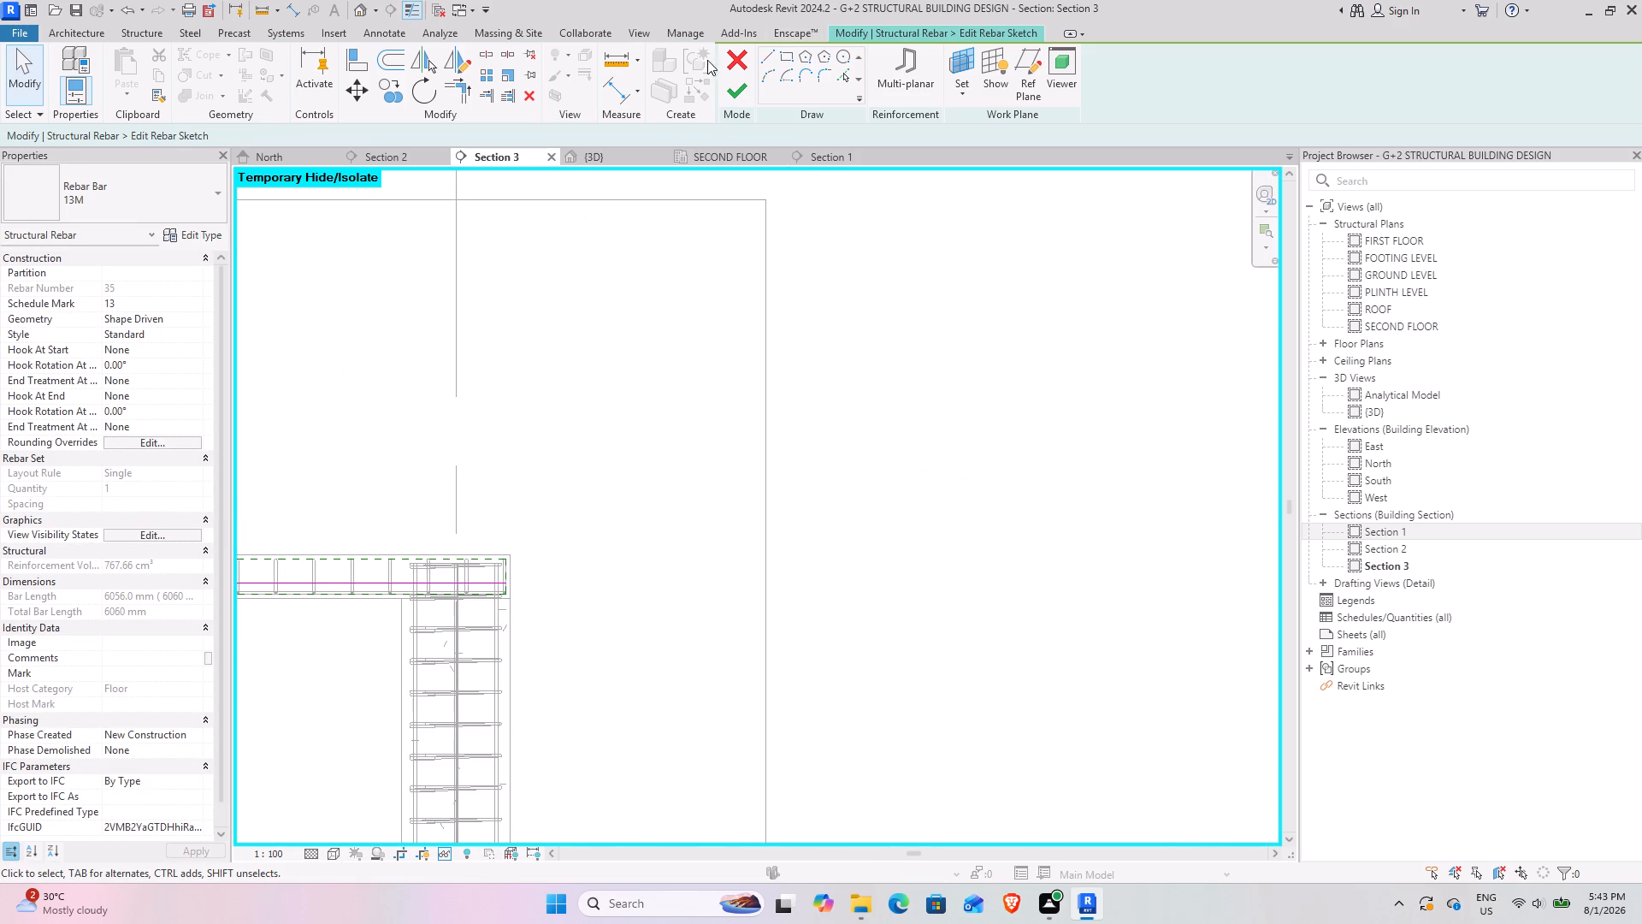
{"action": "left_click", "coordinate": [771, 55]}
{"action": "scroll", "coordinate": [495, 569], "scroll_direction": "up", "scroll_amount": 5}
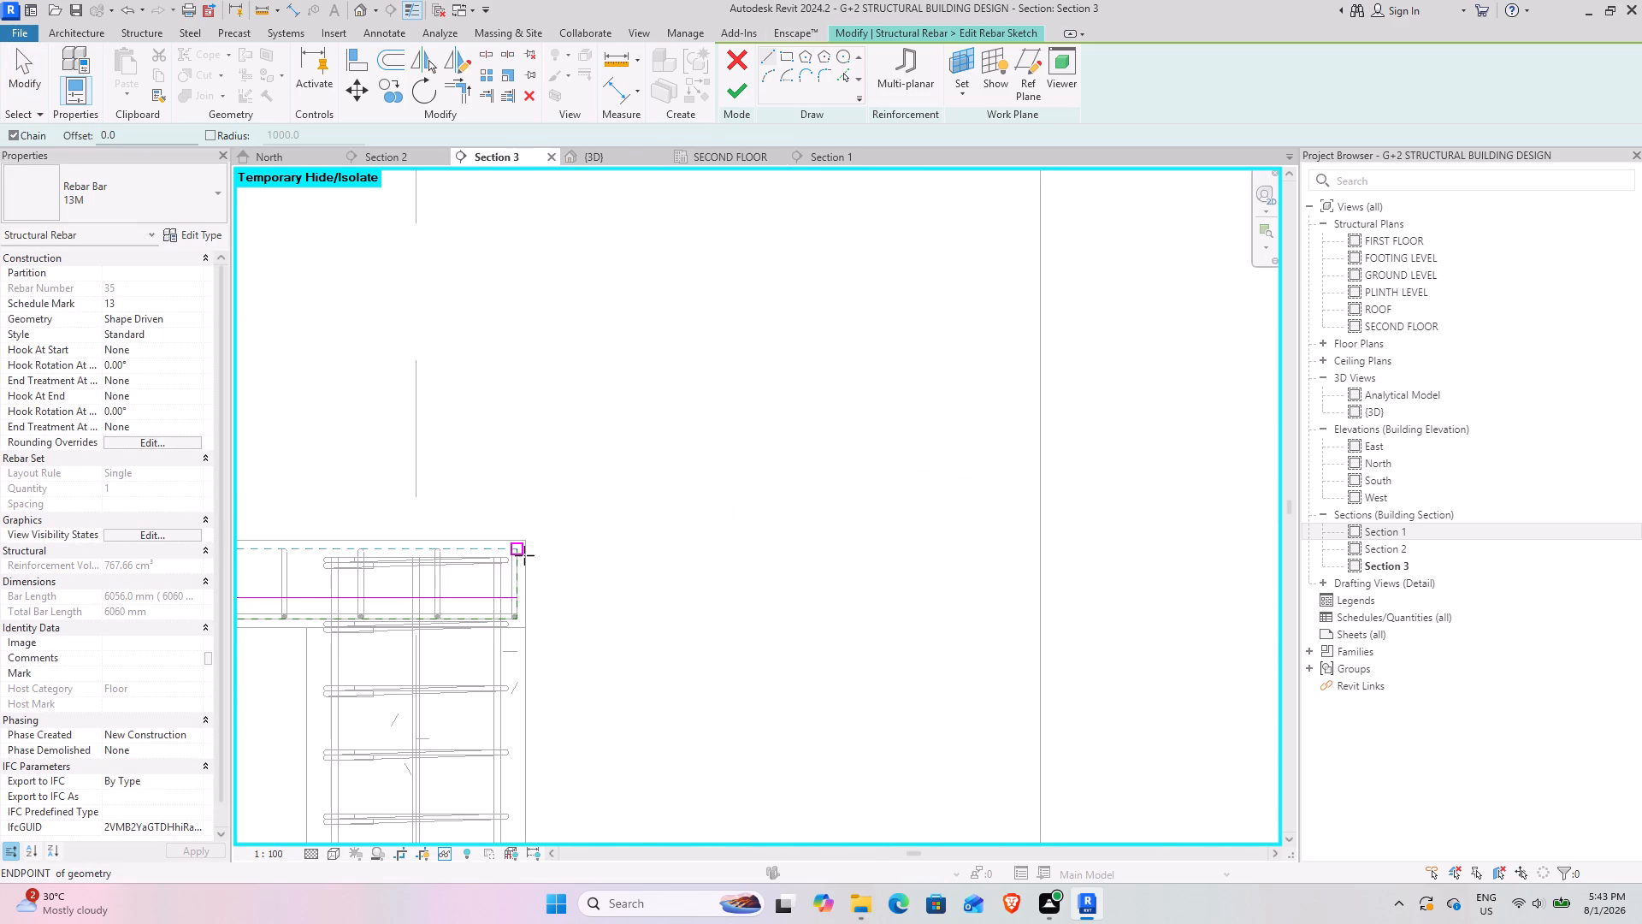
{"action": "left_click", "coordinate": [524, 555]}
{"action": "type", "text": "1800"}
{"action": "key", "text": "Return"}
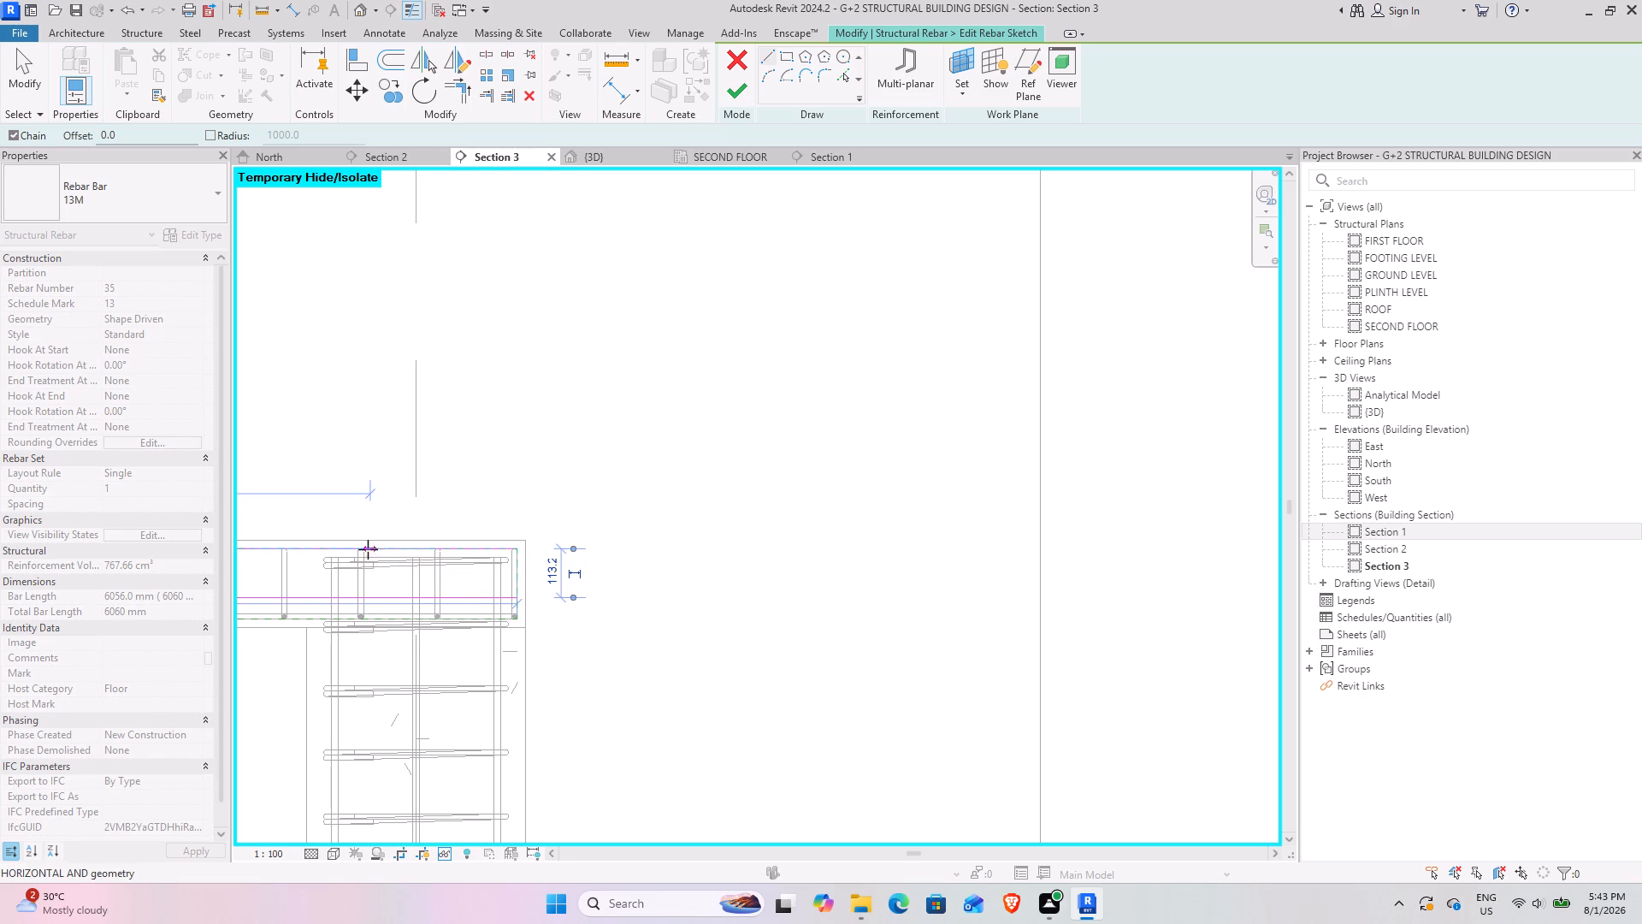
{"action": "scroll", "coordinate": [363, 549], "scroll_direction": "down", "scroll_amount": 6}
{"action": "middle_click_drag", "start_coordinate": [348, 566], "coordinate": [1040, 604]}
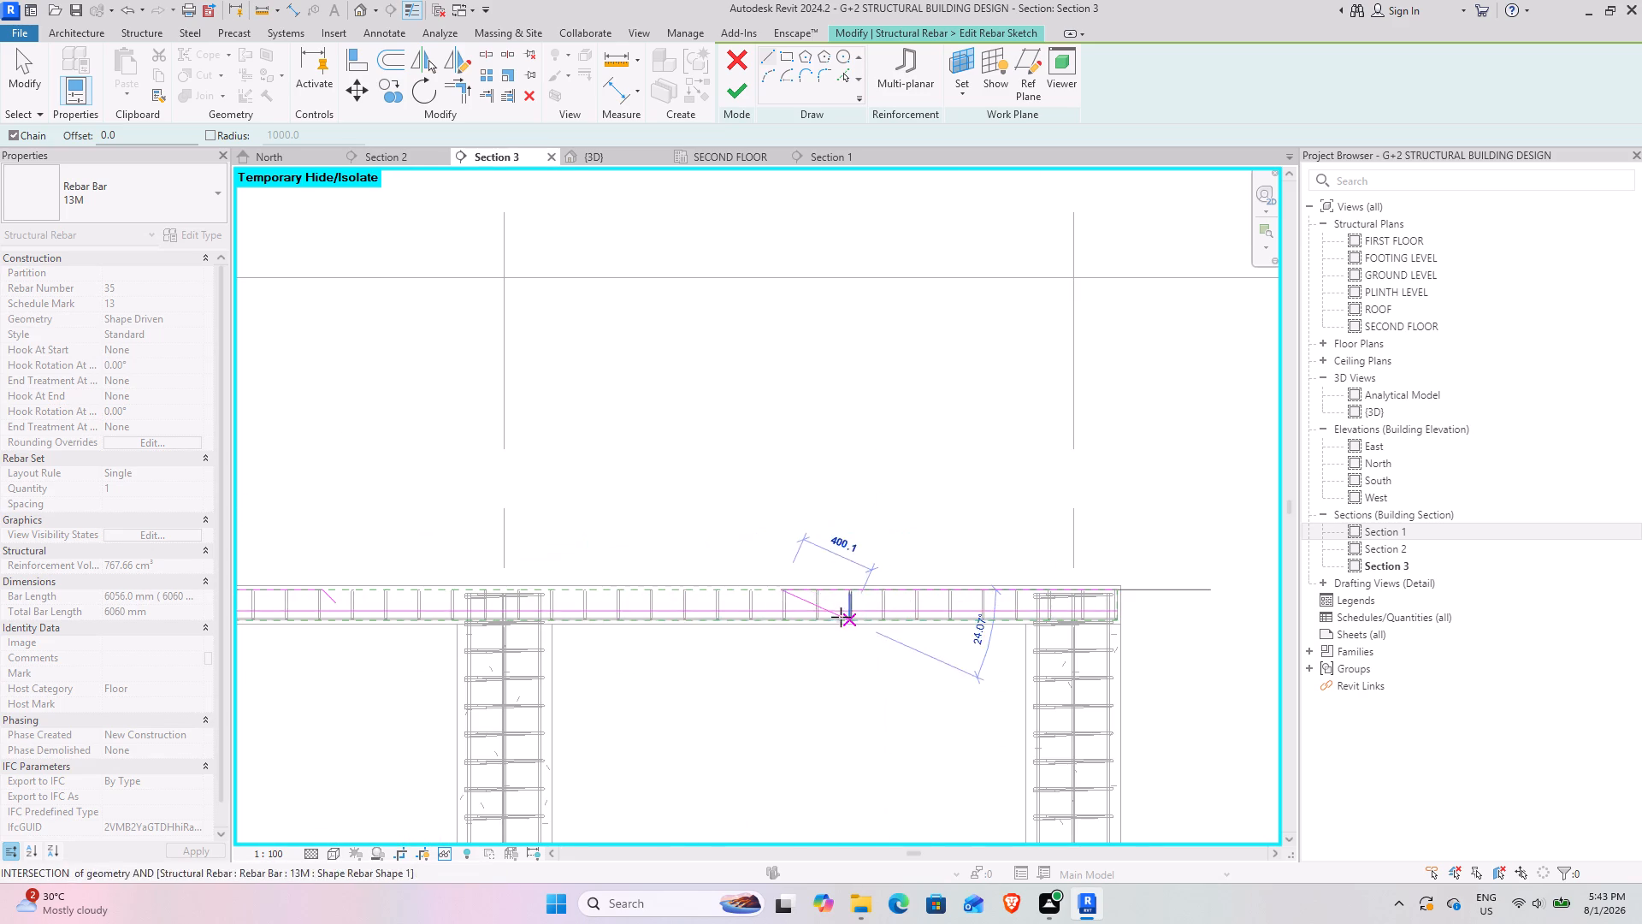
{"action": "scroll", "coordinate": [779, 598], "scroll_direction": "up", "scroll_amount": 8}
{"action": "left_click", "coordinate": [736, 618]}
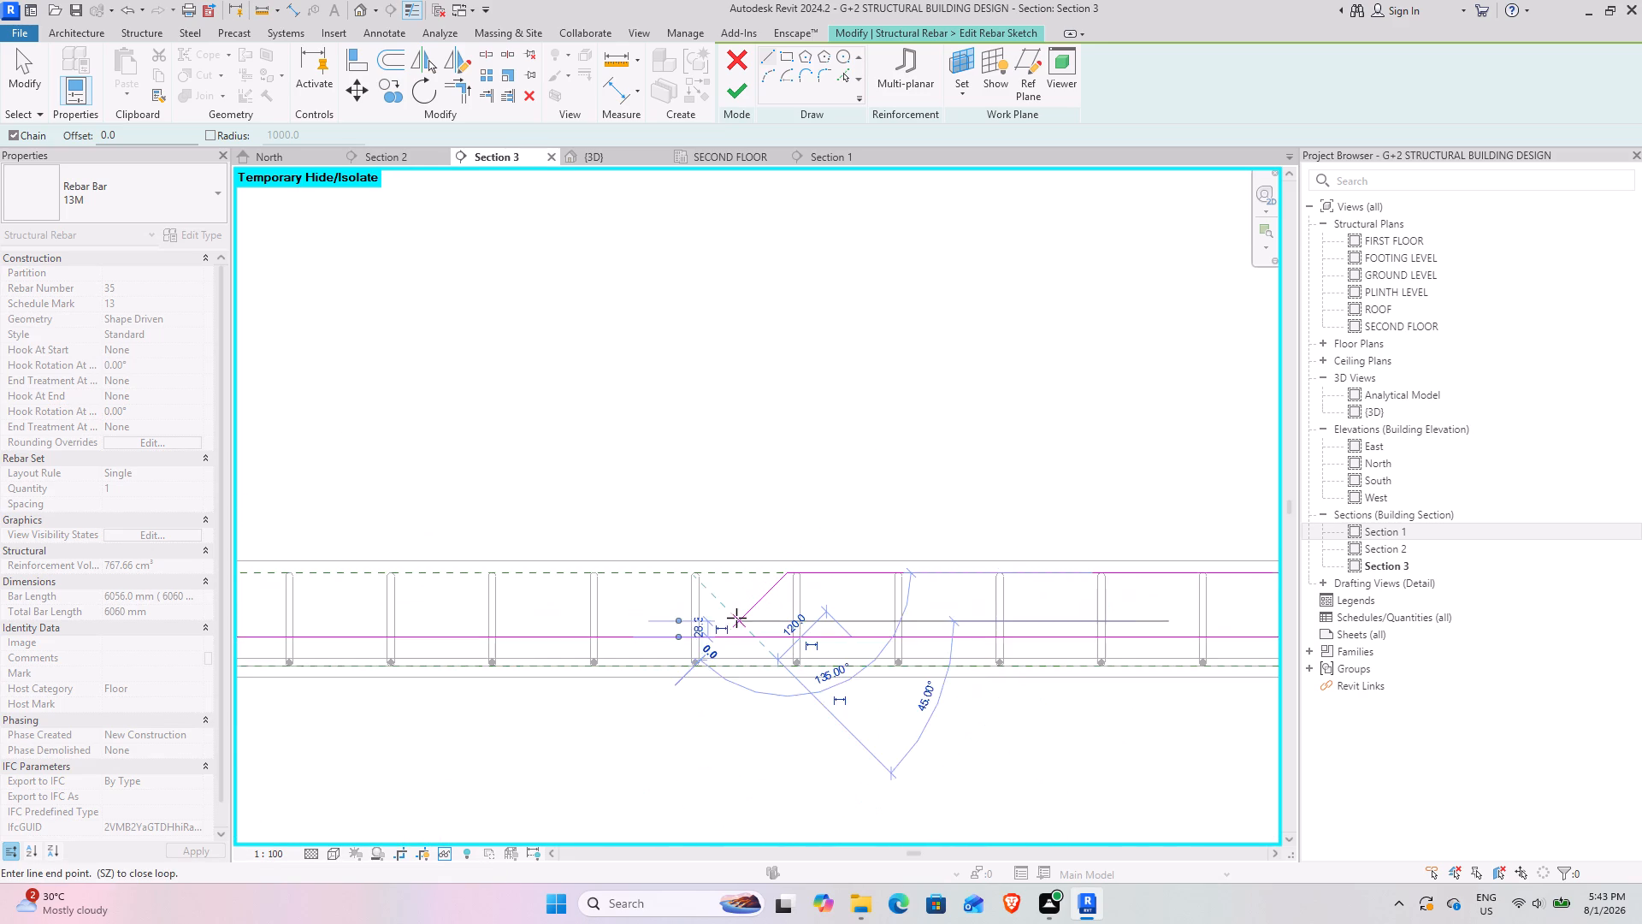
Draw a horizontal line connecting the two downward bends and trim it to a clean corner with the left bend.
{"action": "scroll", "coordinate": [680, 628], "scroll_direction": "down", "scroll_amount": 4}
{"action": "middle_click_drag", "start_coordinate": [572, 626], "coordinate": [999, 634]}
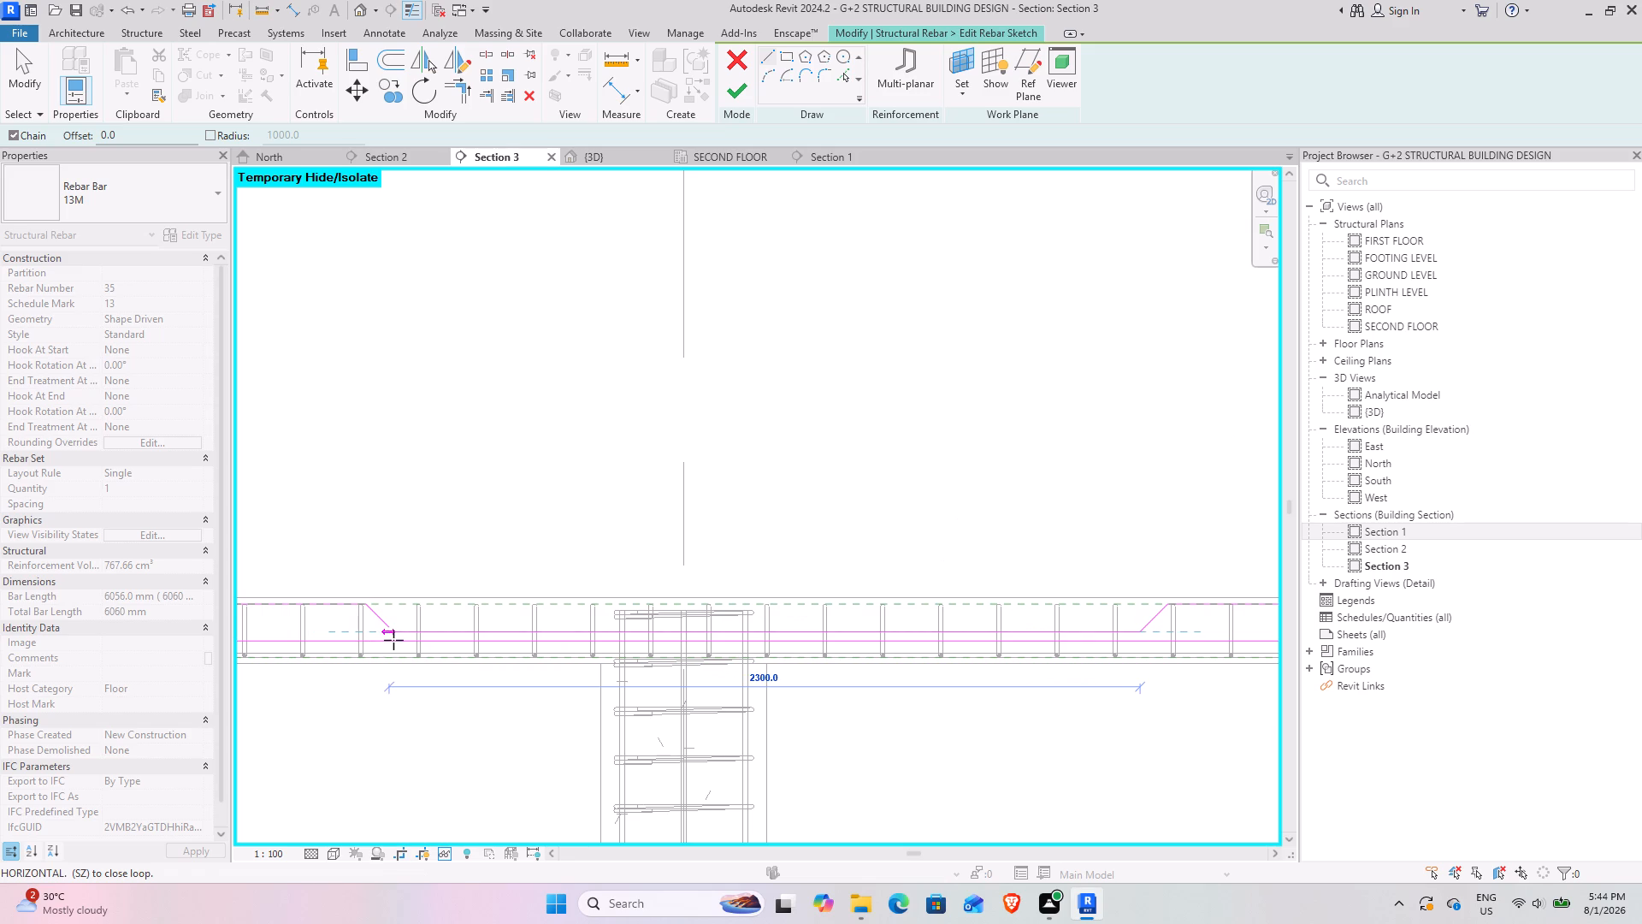
{"action": "left_click", "coordinate": [380, 637]}
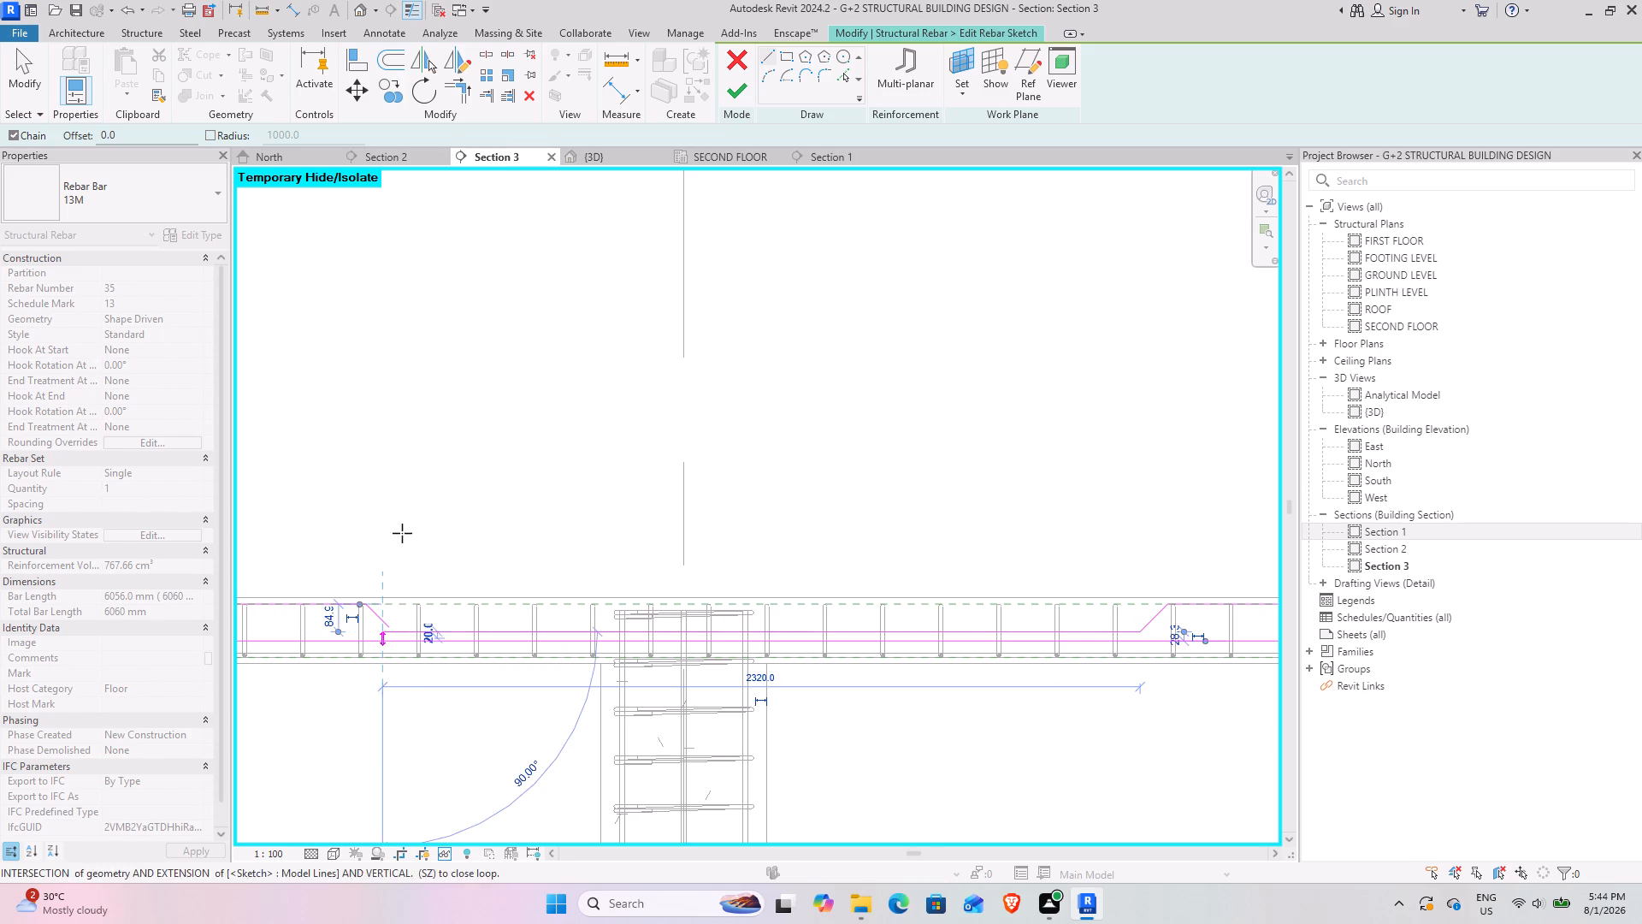
{"action": "left_click", "coordinate": [456, 95]}
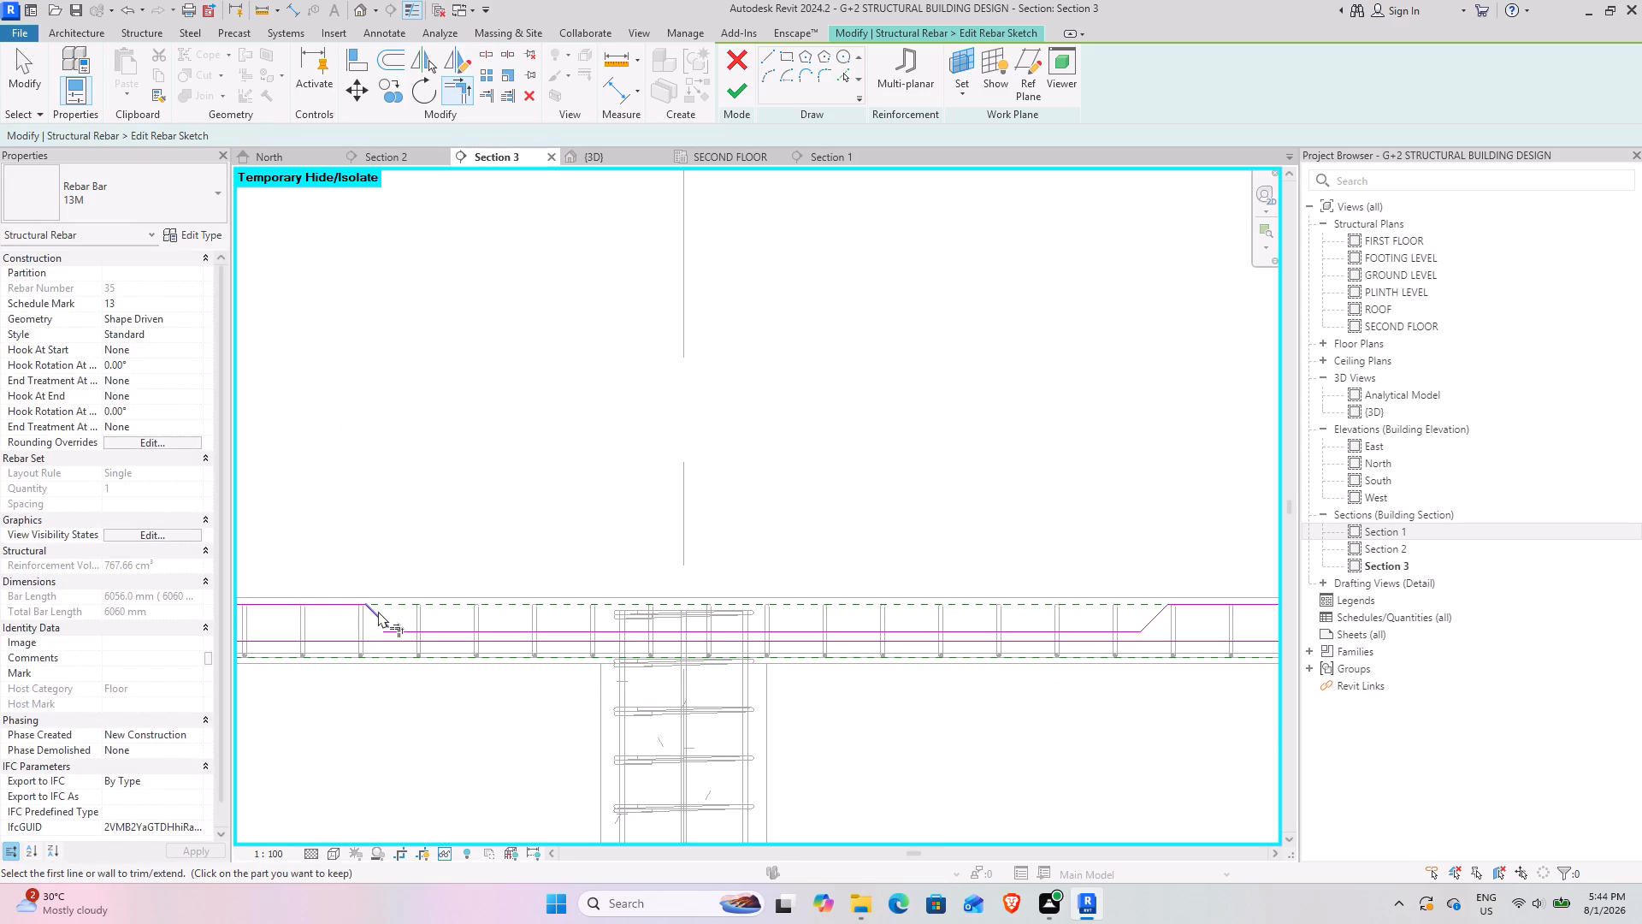
{"action": "left_click", "coordinate": [378, 611]}
{"action": "left_click", "coordinate": [407, 631]}
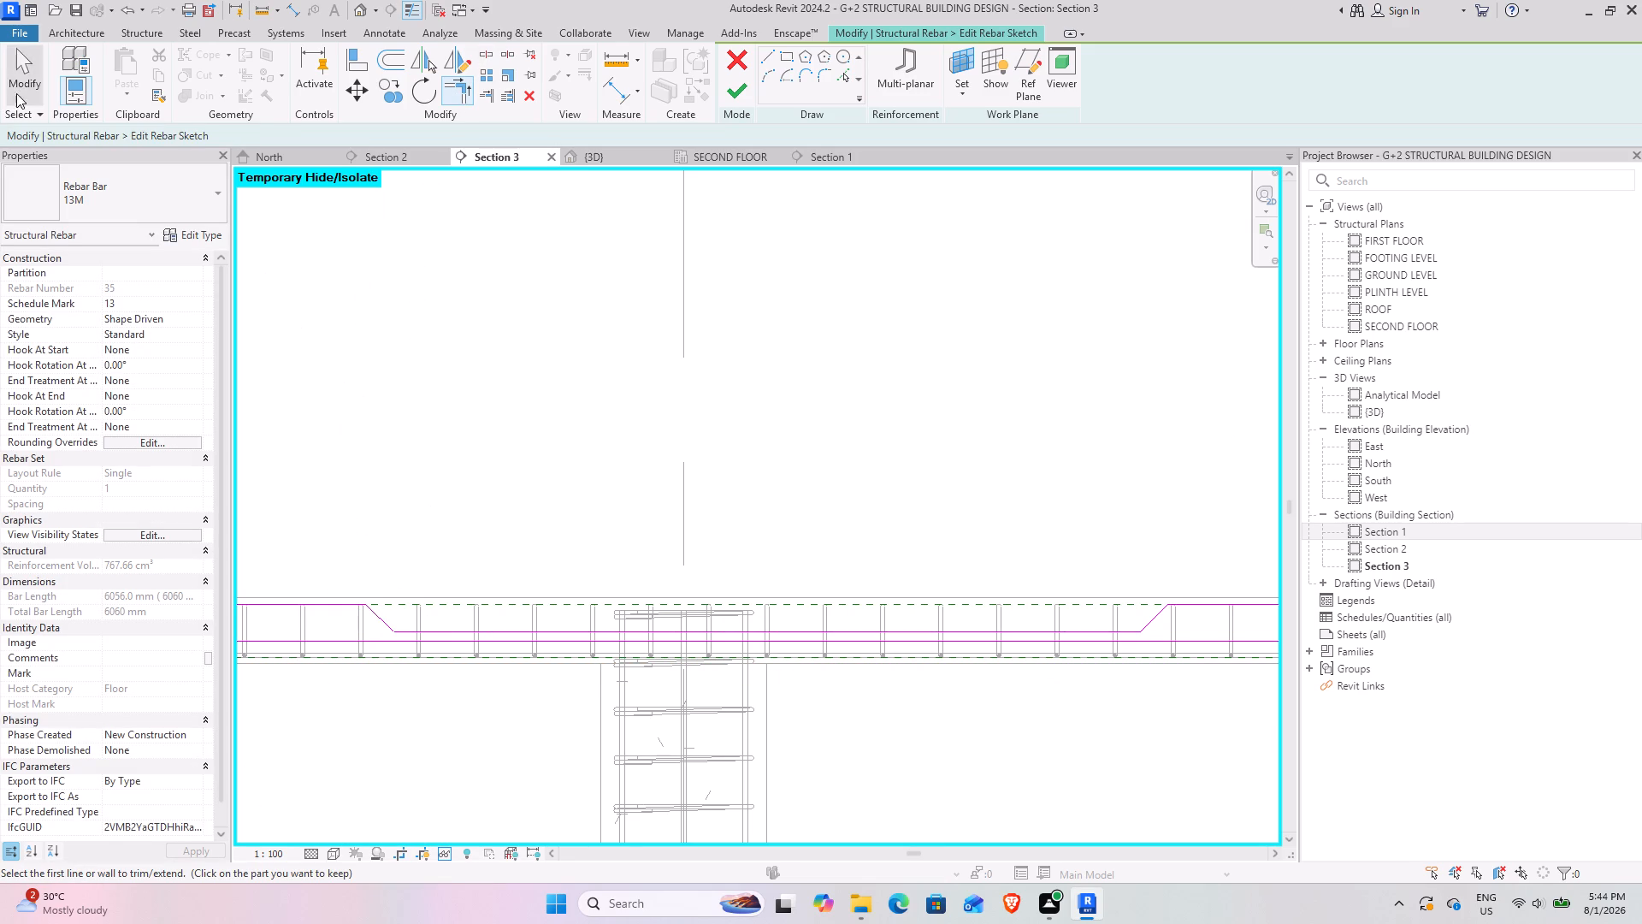
Delete the original straight line from the rebar sketch and finish the sketch.
{"action": "left_click", "coordinate": [24, 88]}
{"action": "left_click", "coordinate": [376, 647]}
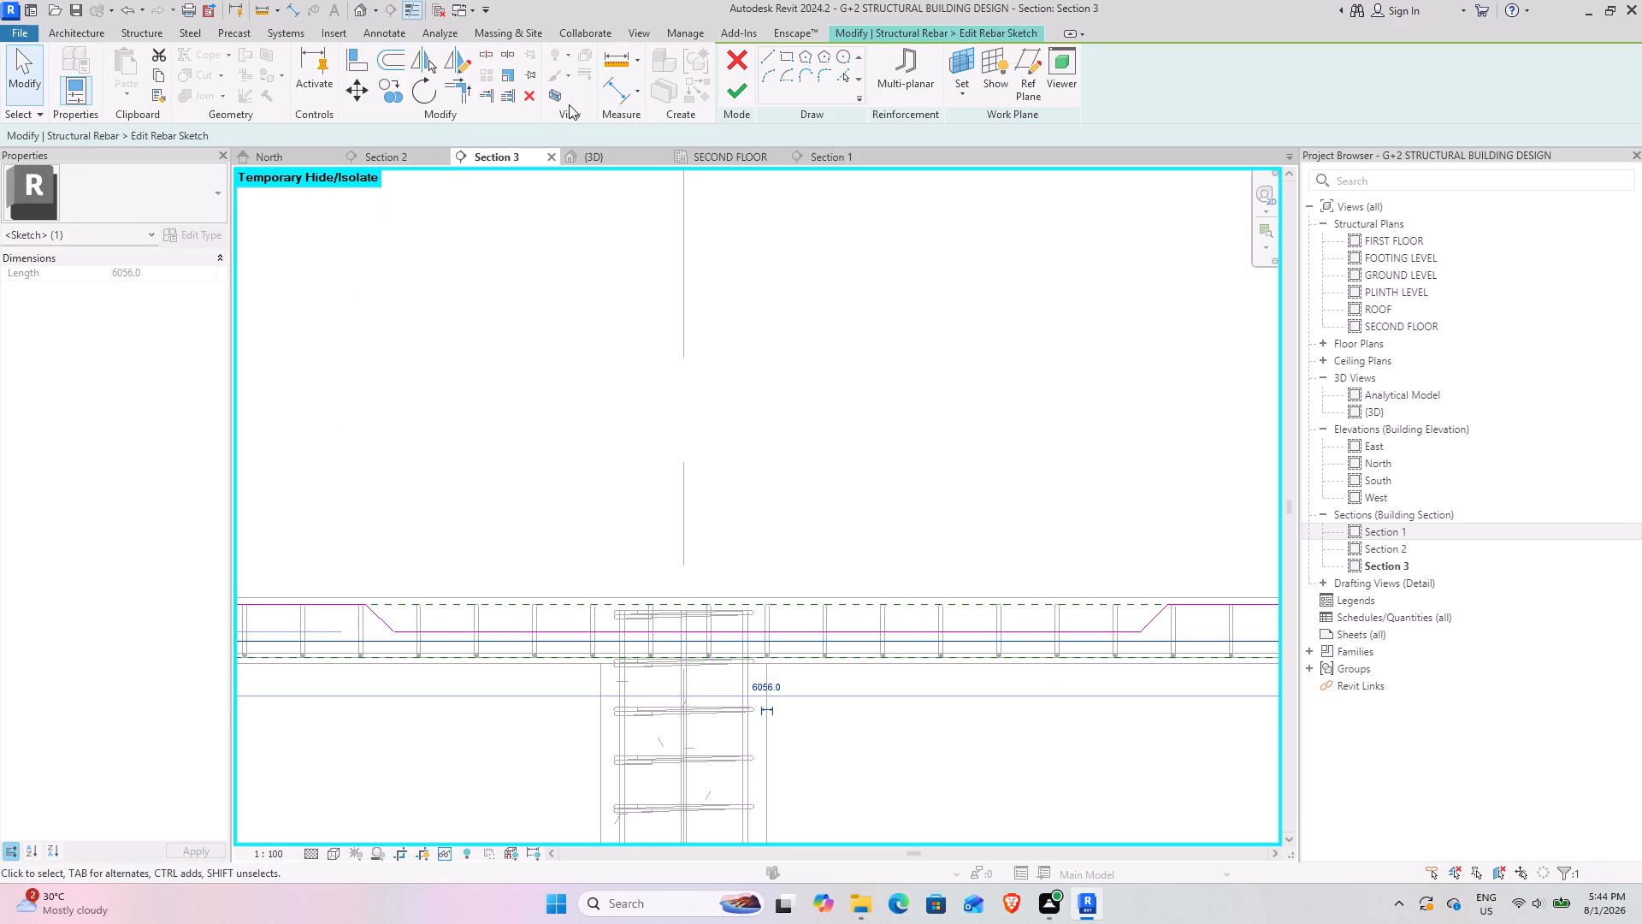
{"action": "left_click", "coordinate": [527, 98]}
{"action": "left_click", "coordinate": [741, 87]}
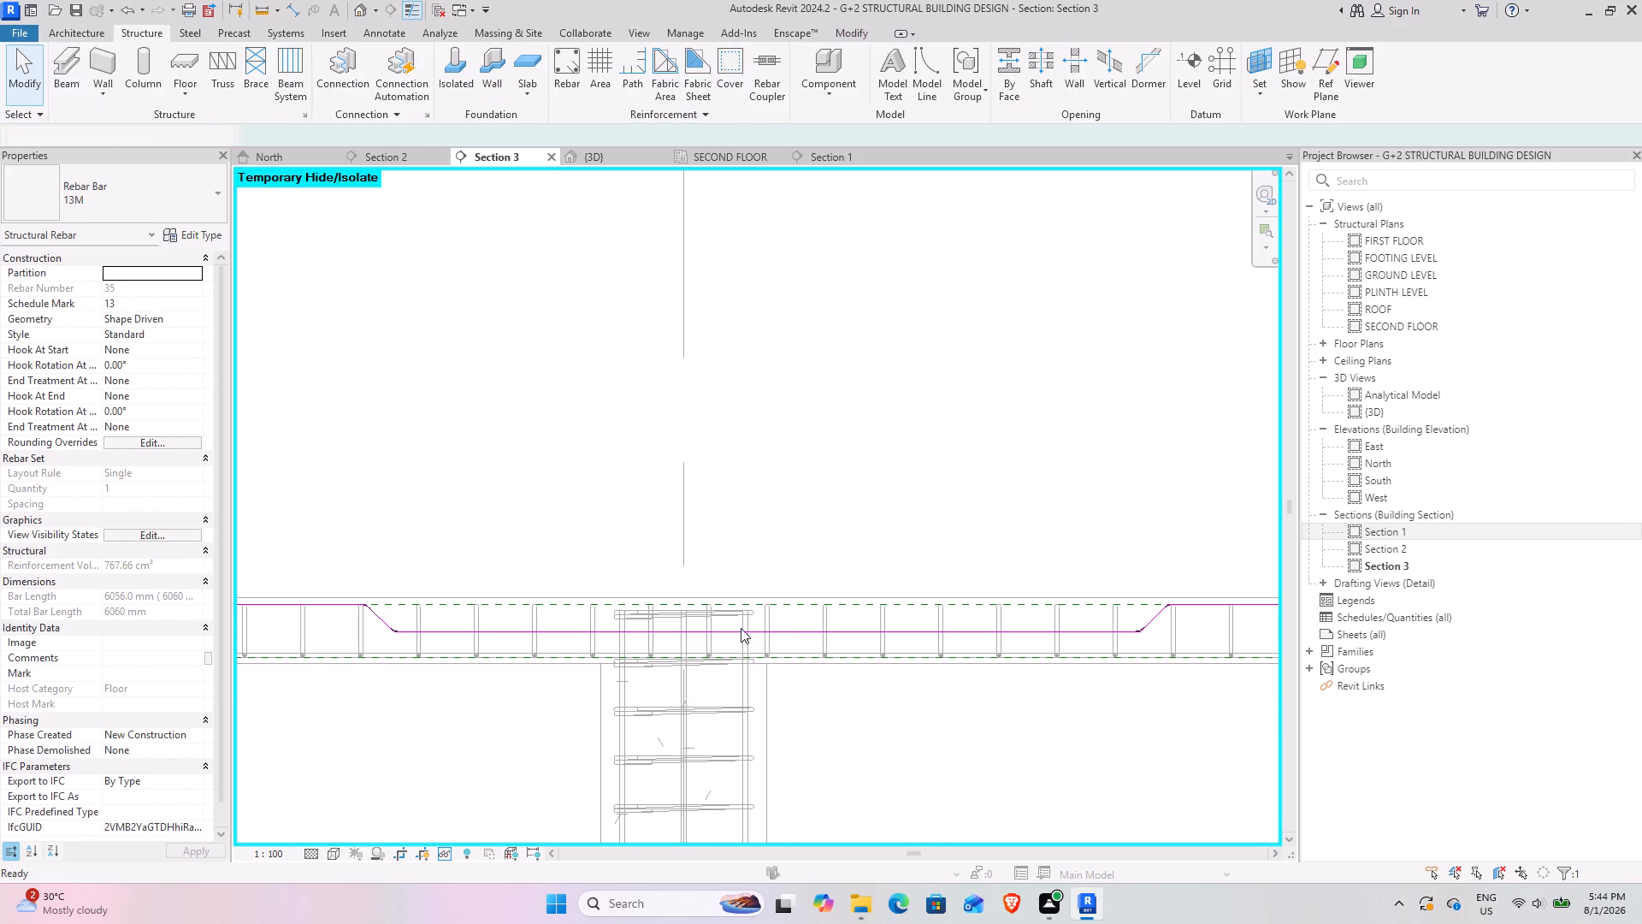
Lower the bent bar's middle segment to the slab's bottom cover, making that segment about 2150 mm long.
{"action": "left_click_drag", "start_coordinate": [766, 636], "coordinate": [766, 666]}
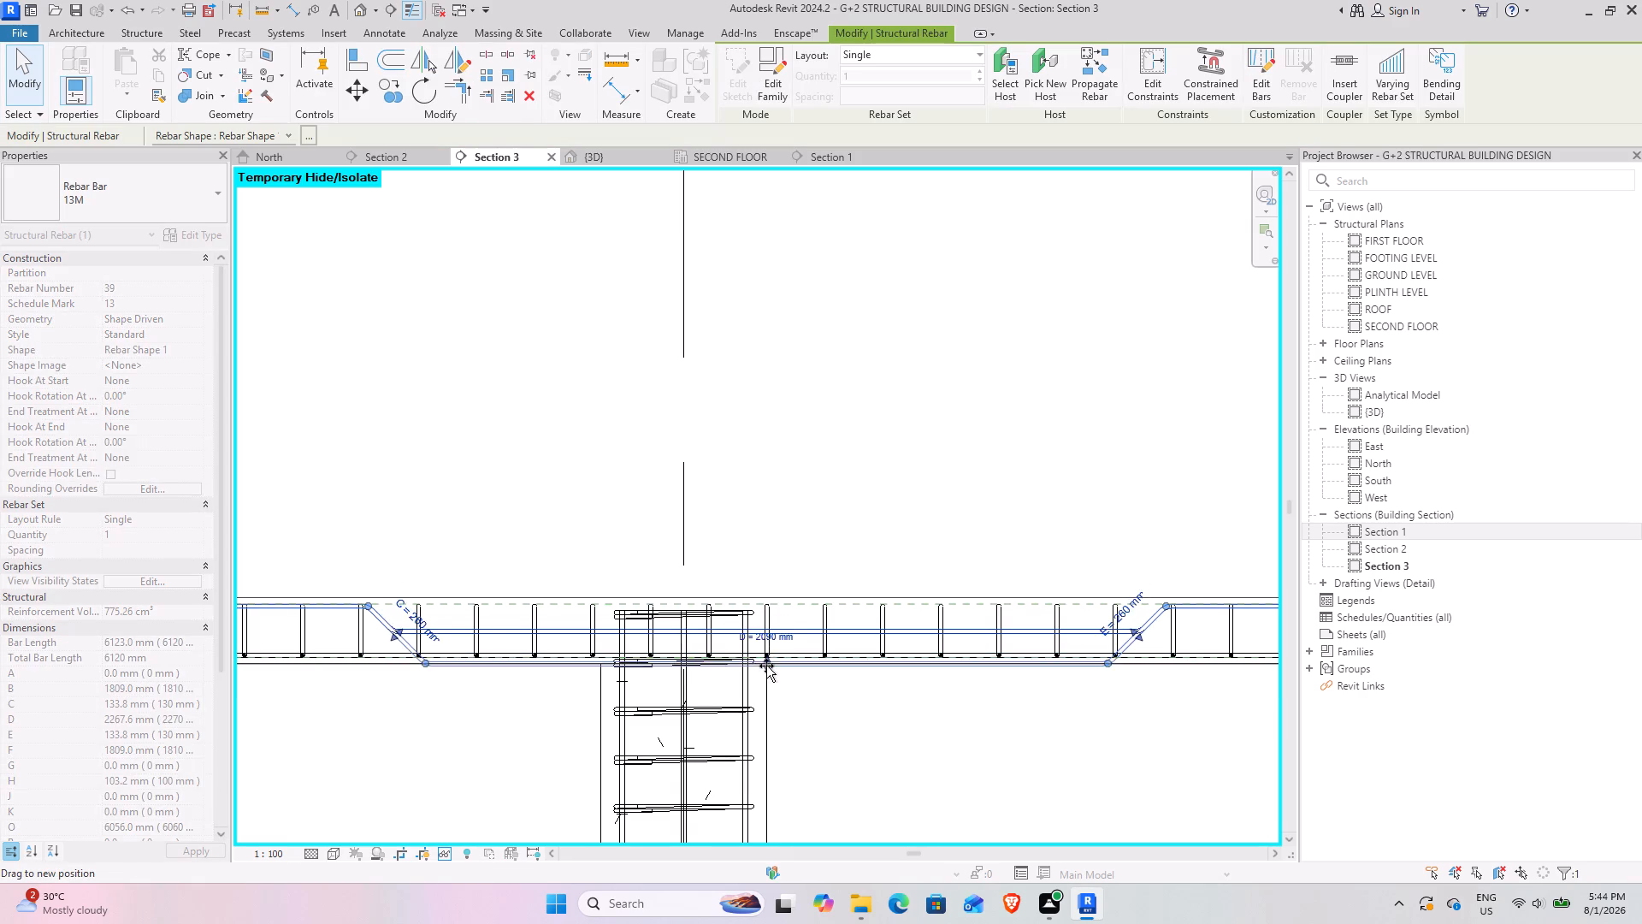
{"action": "left_click_drag", "start_coordinate": [766, 666], "coordinate": [769, 650]}
{"action": "scroll", "coordinate": [769, 650], "scroll_direction": "up", "scroll_amount": 13}
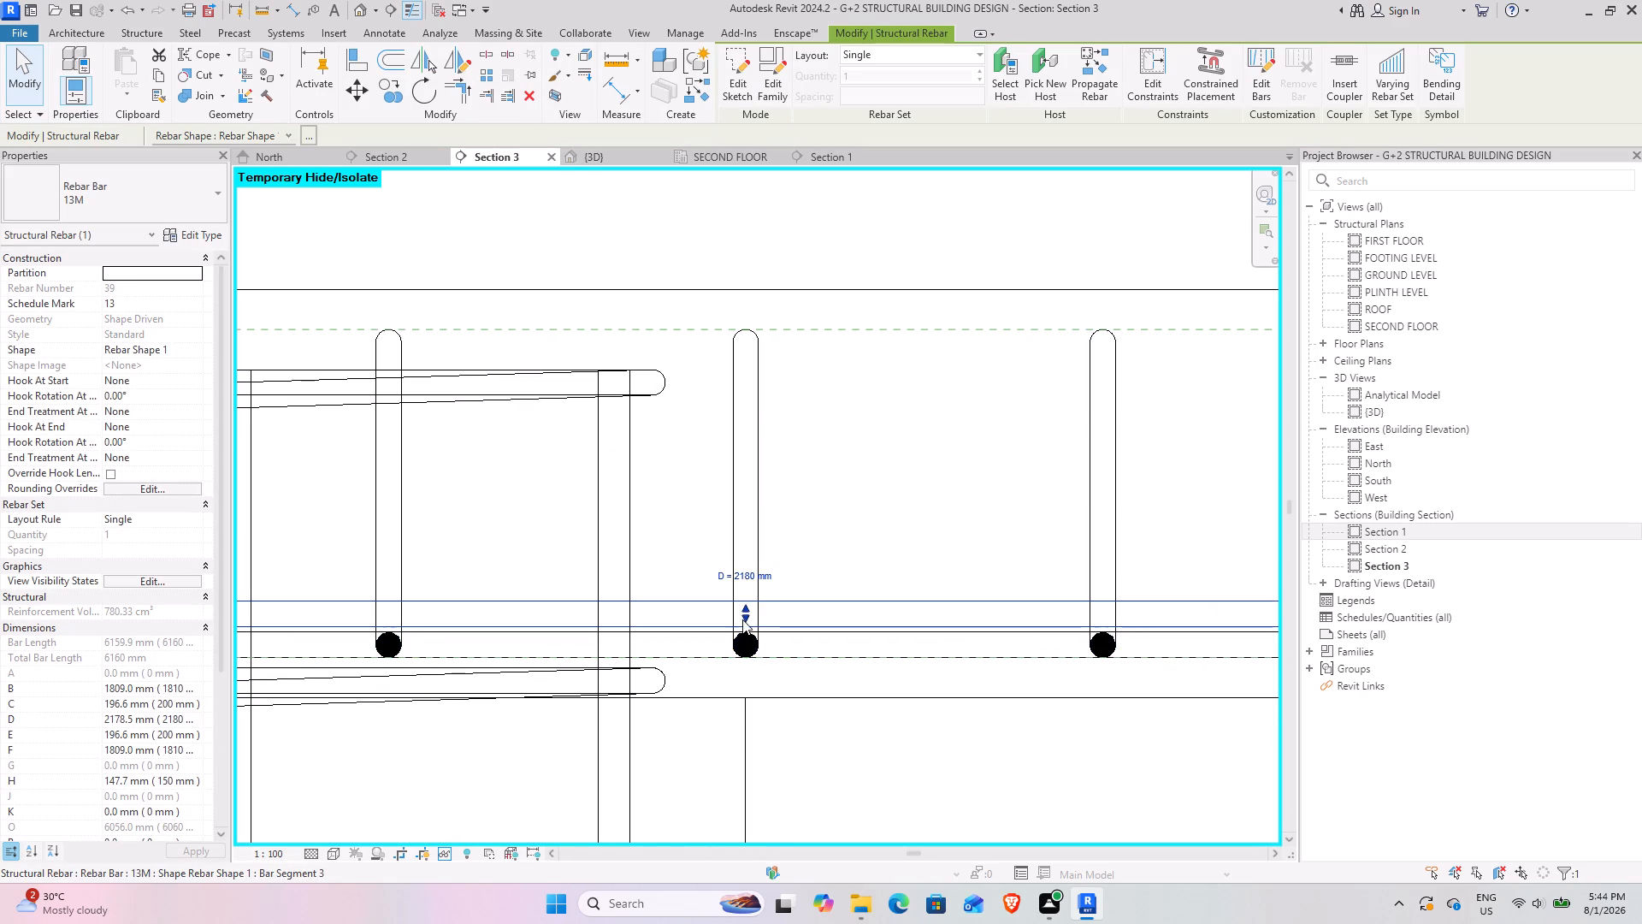
{"action": "left_click_drag", "start_coordinate": [746, 619], "coordinate": [748, 654]}
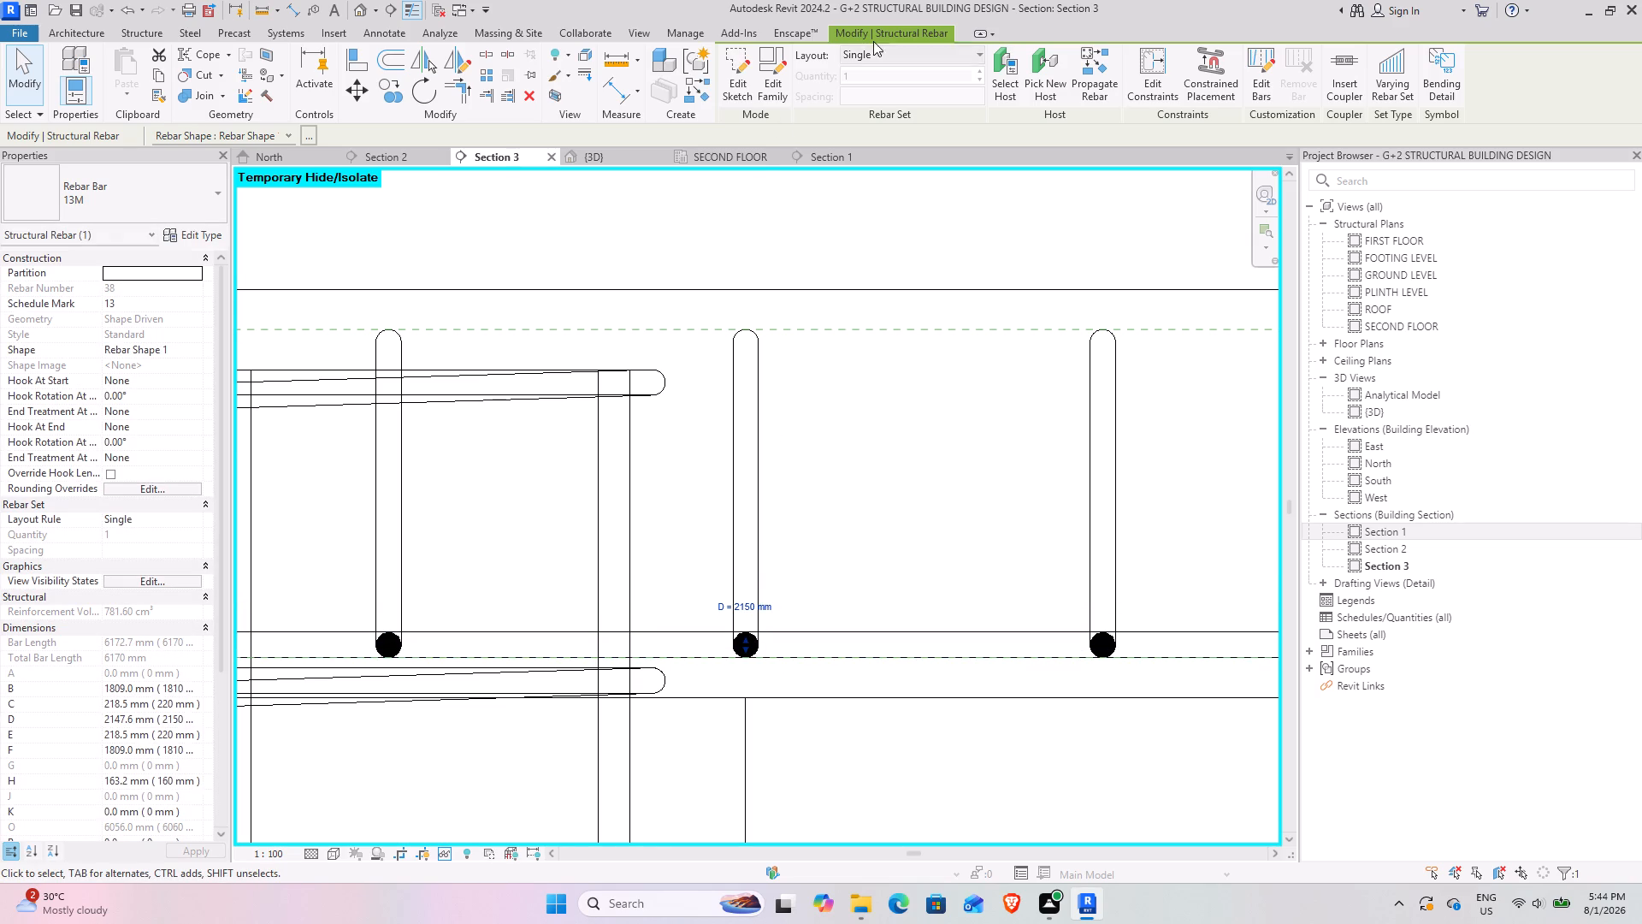
Array the bent lengthwise bar with a Maximum Spacing layout at 180 mm.
{"action": "left_click", "coordinate": [861, 47]}
{"action": "left_click", "coordinate": [877, 107]}
{"action": "left_click", "coordinate": [893, 88]}
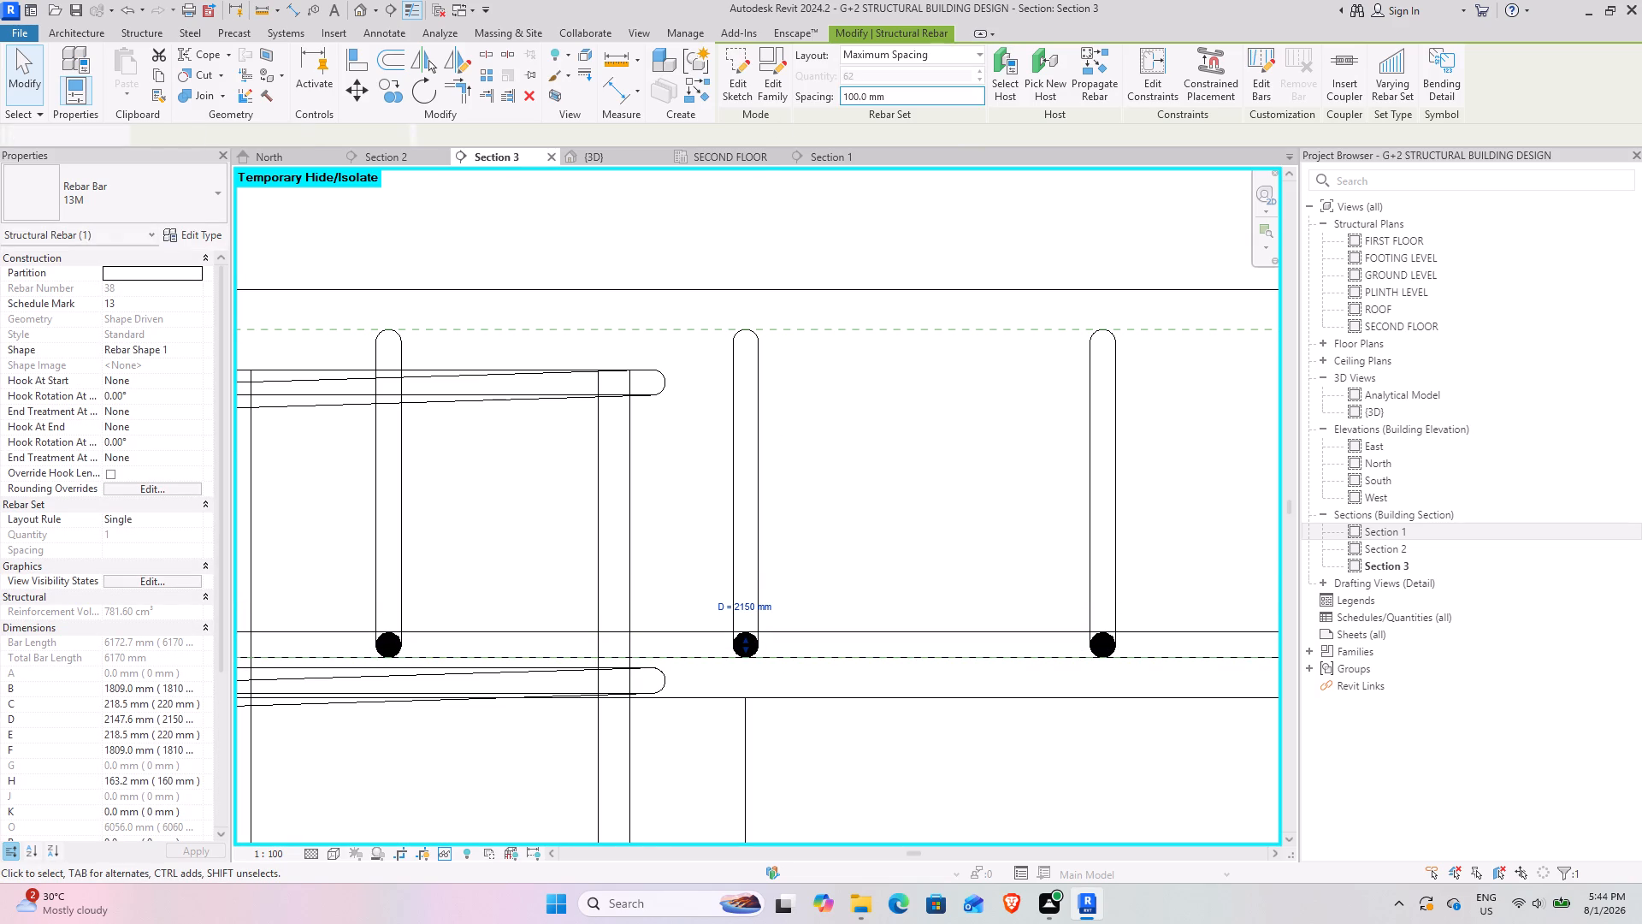
{"action": "type", "text": "180"}
{"action": "key", "text": "Return"}
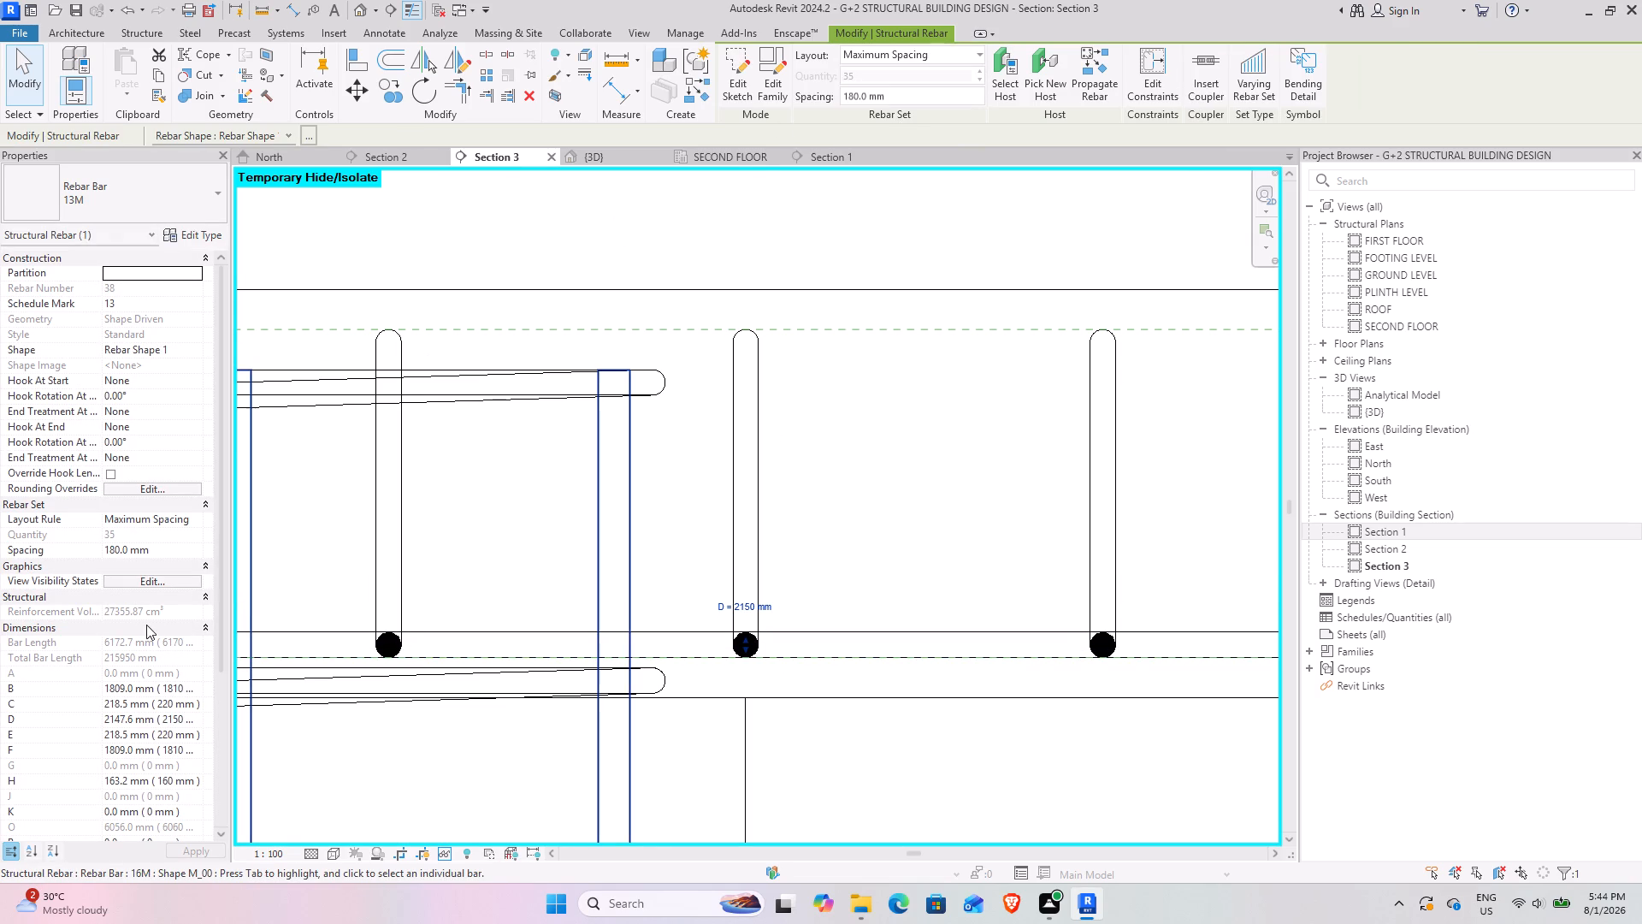
Set the bent lengthwise bar set to show unobscured in the {3D} view.
{"action": "left_click", "coordinate": [153, 577]}
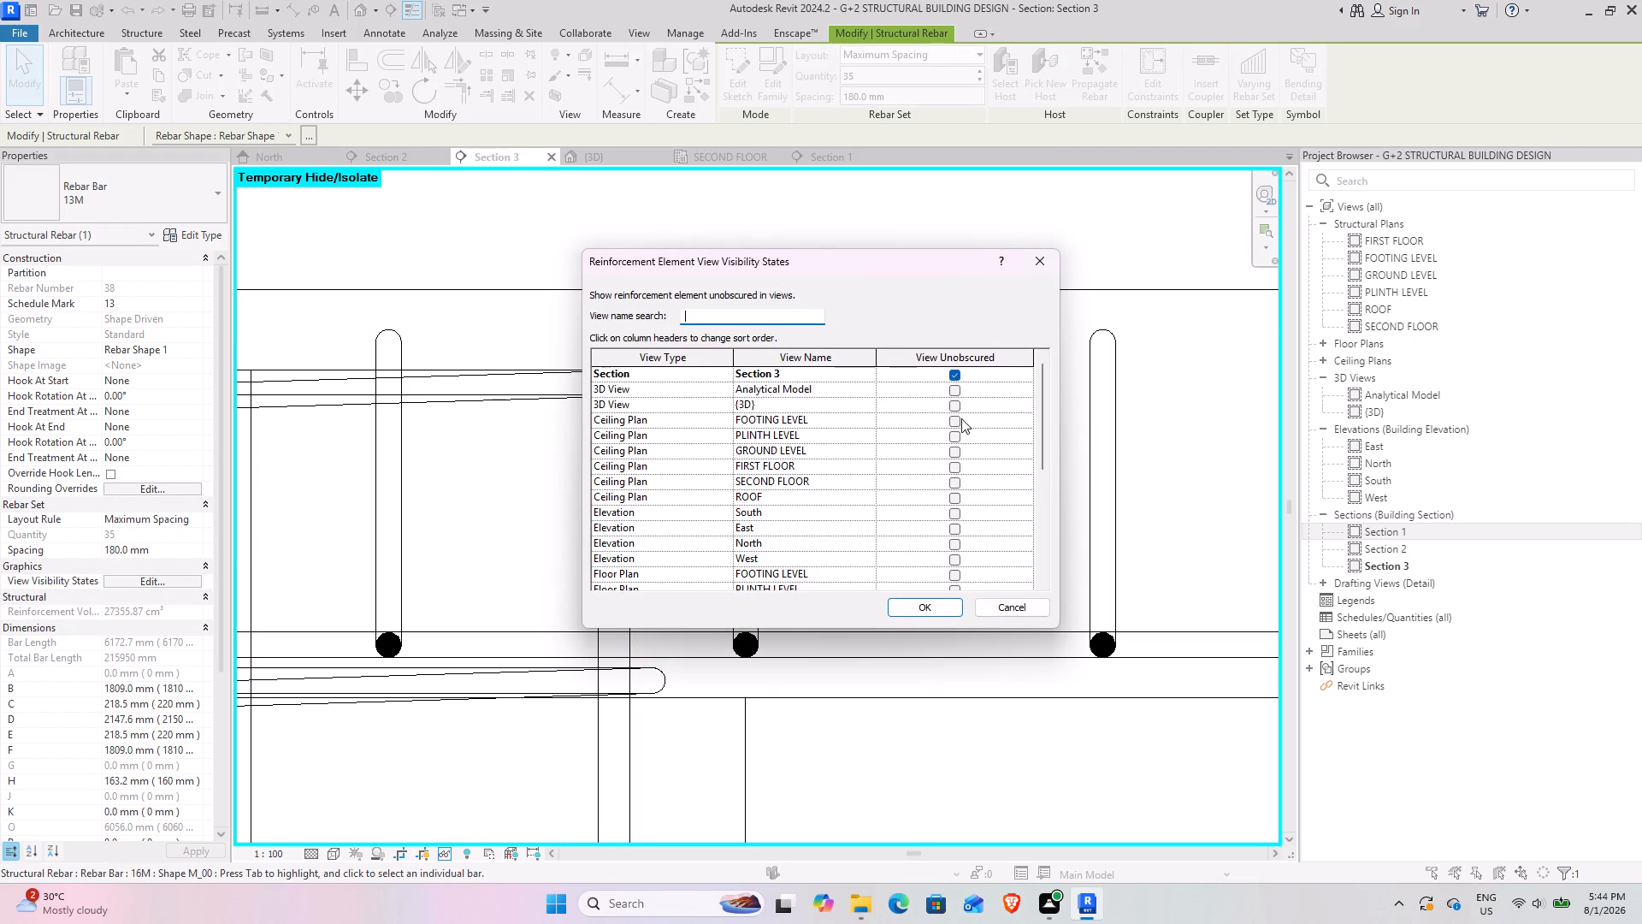
{"action": "left_click", "coordinate": [953, 406]}
{"action": "left_click", "coordinate": [930, 601]}
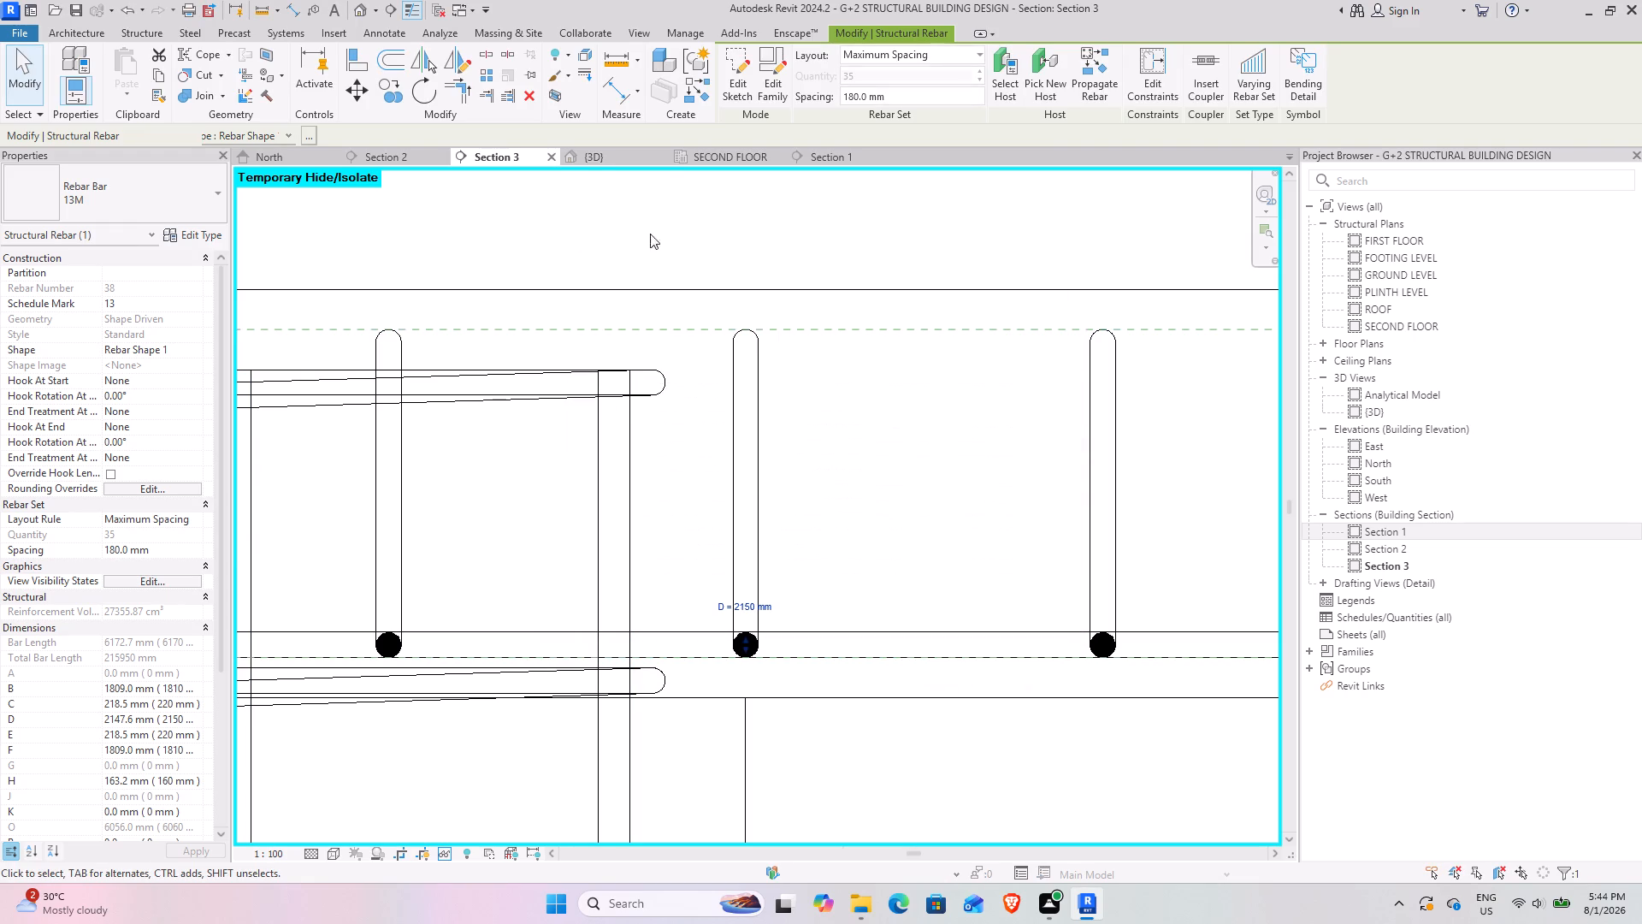
Examine the isolated slab's bent and straight bar sets from several angles in the {3D} view.
{"action": "left_click", "coordinate": [600, 151]}
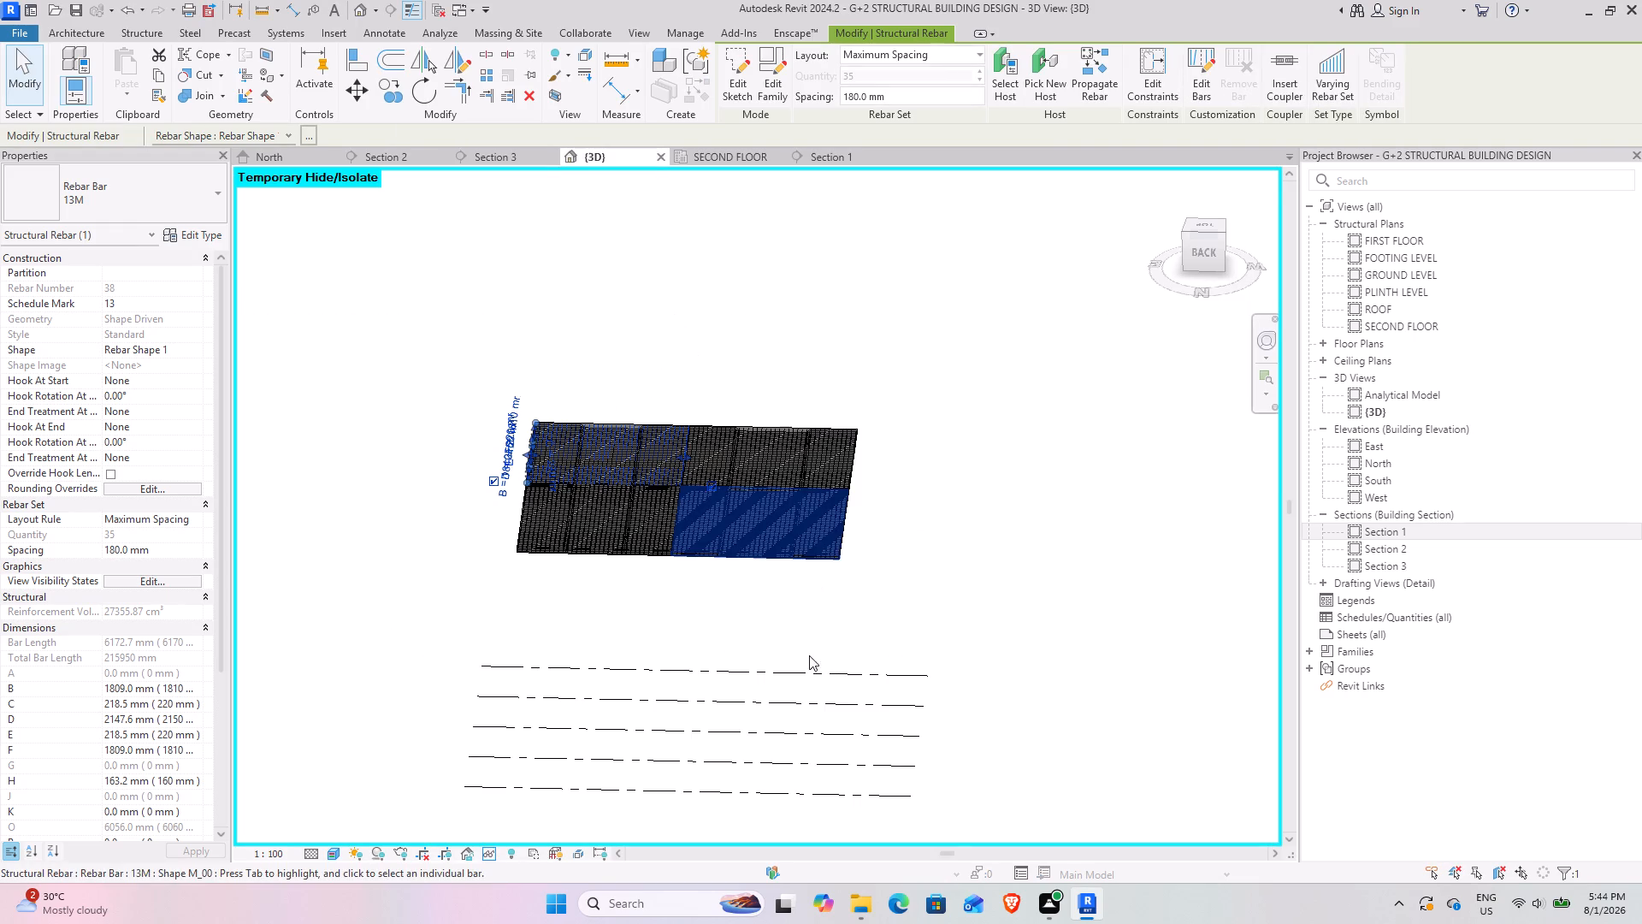
{"action": "middle_click_drag", "start_coordinate": [774, 610], "coordinate": [615, 789], "text": "shift"}
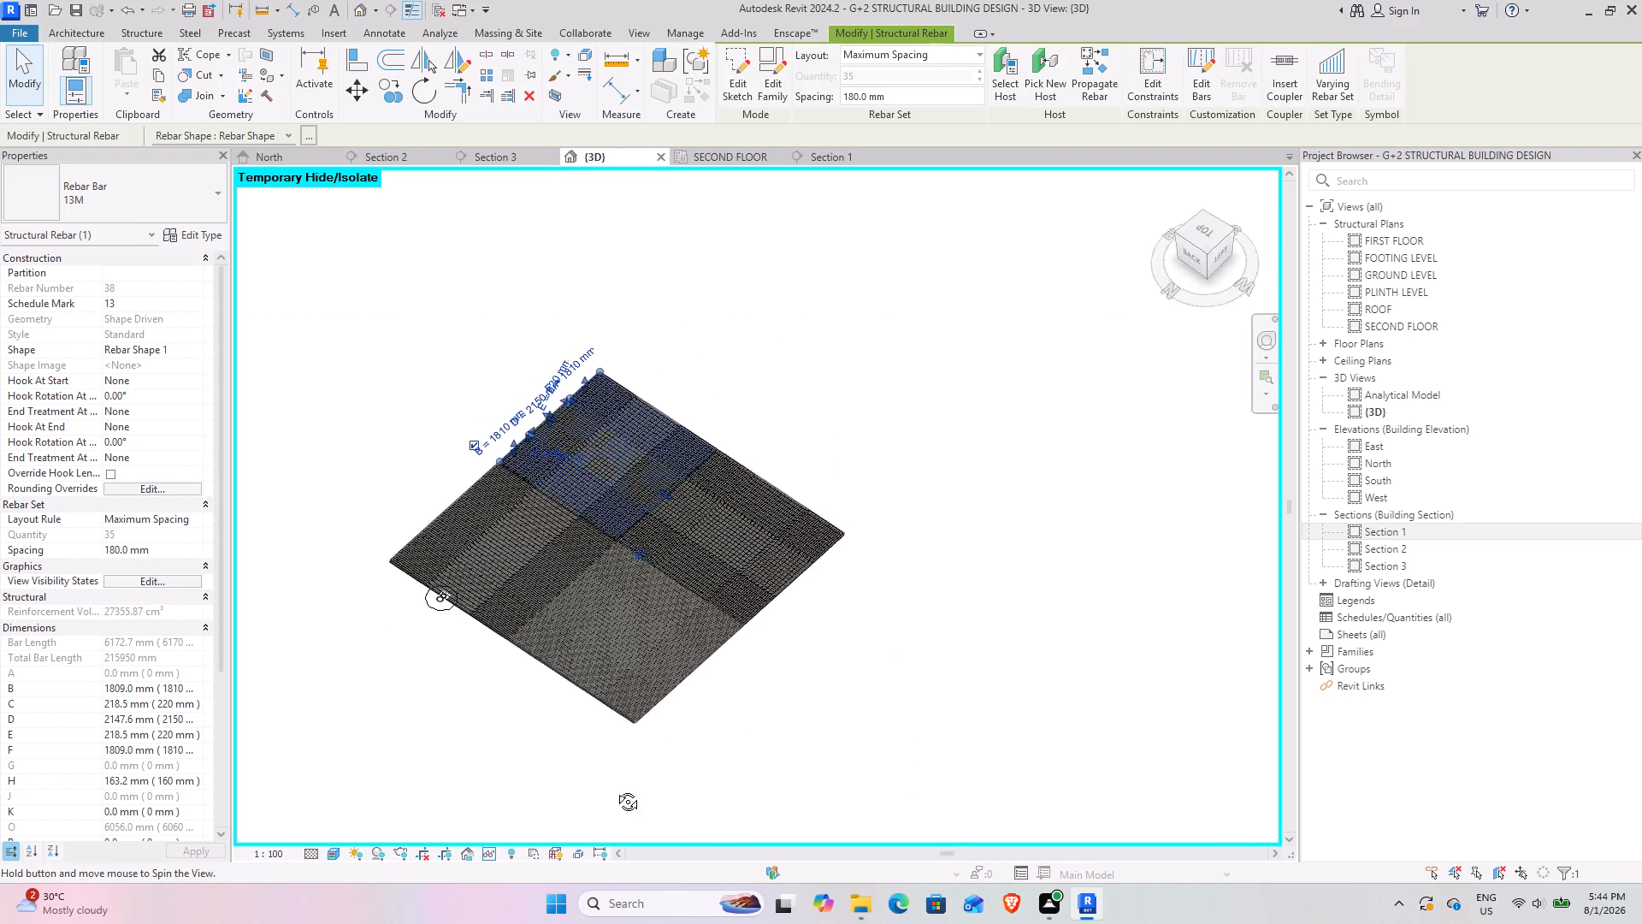
{"action": "middle_click_drag", "start_coordinate": [615, 789], "coordinate": [700, 814], "text": "shift"}
{"action": "scroll", "coordinate": [737, 598], "scroll_direction": "up", "scroll_amount": 10}
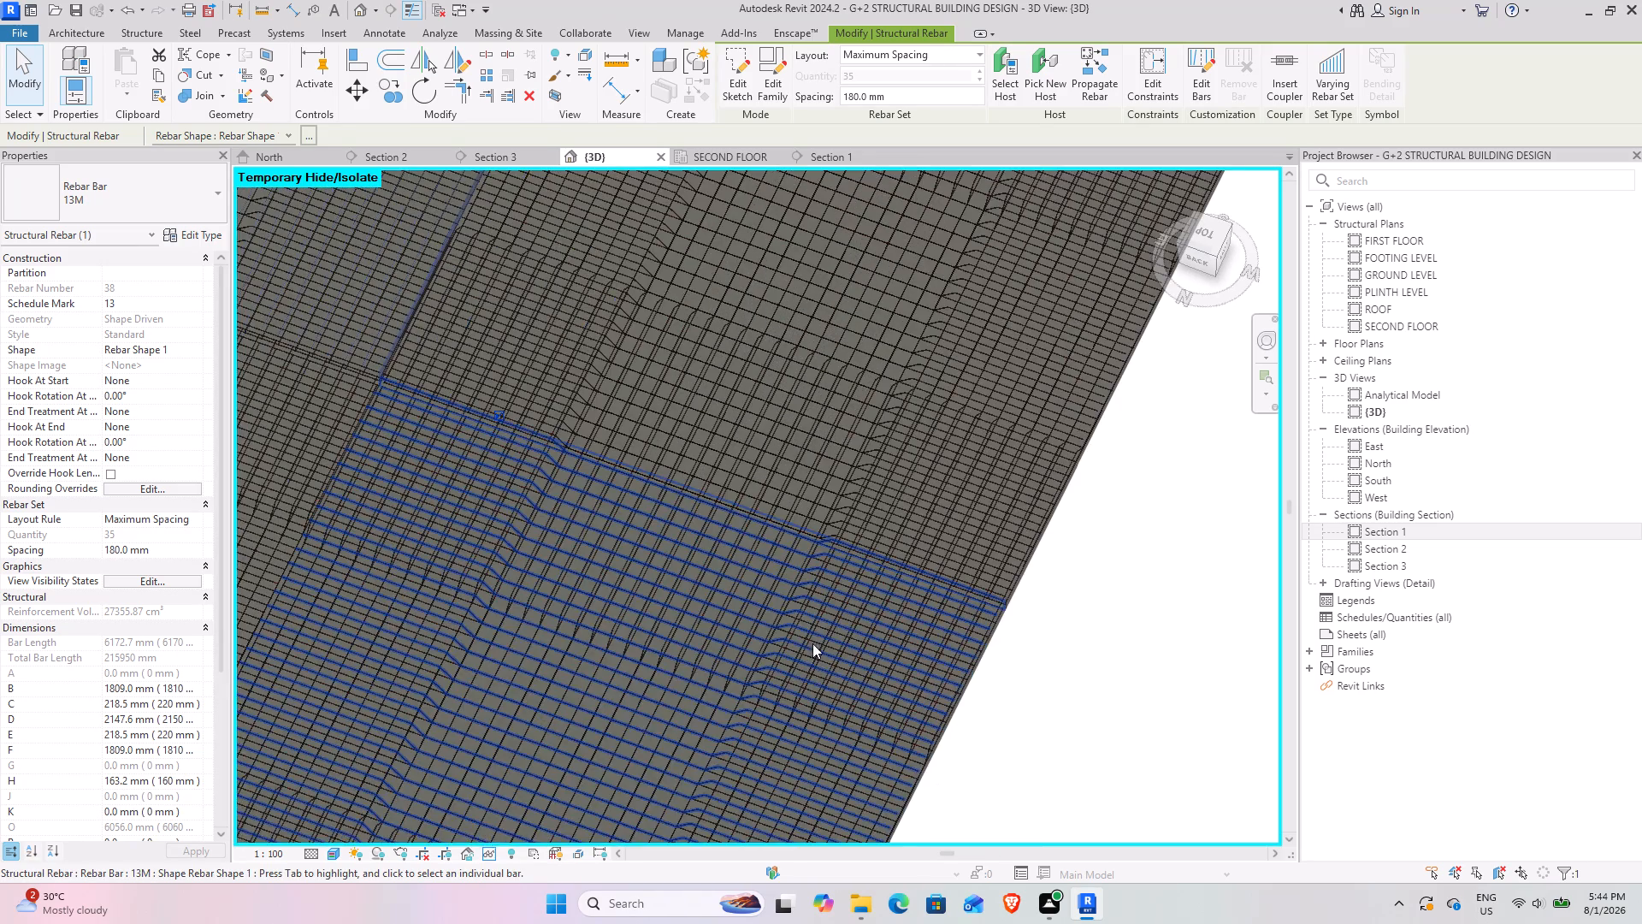
{"action": "middle_click_drag", "start_coordinate": [800, 643], "coordinate": [694, 680]}
{"action": "middle_click_drag", "start_coordinate": [489, 698], "coordinate": [705, 532]}
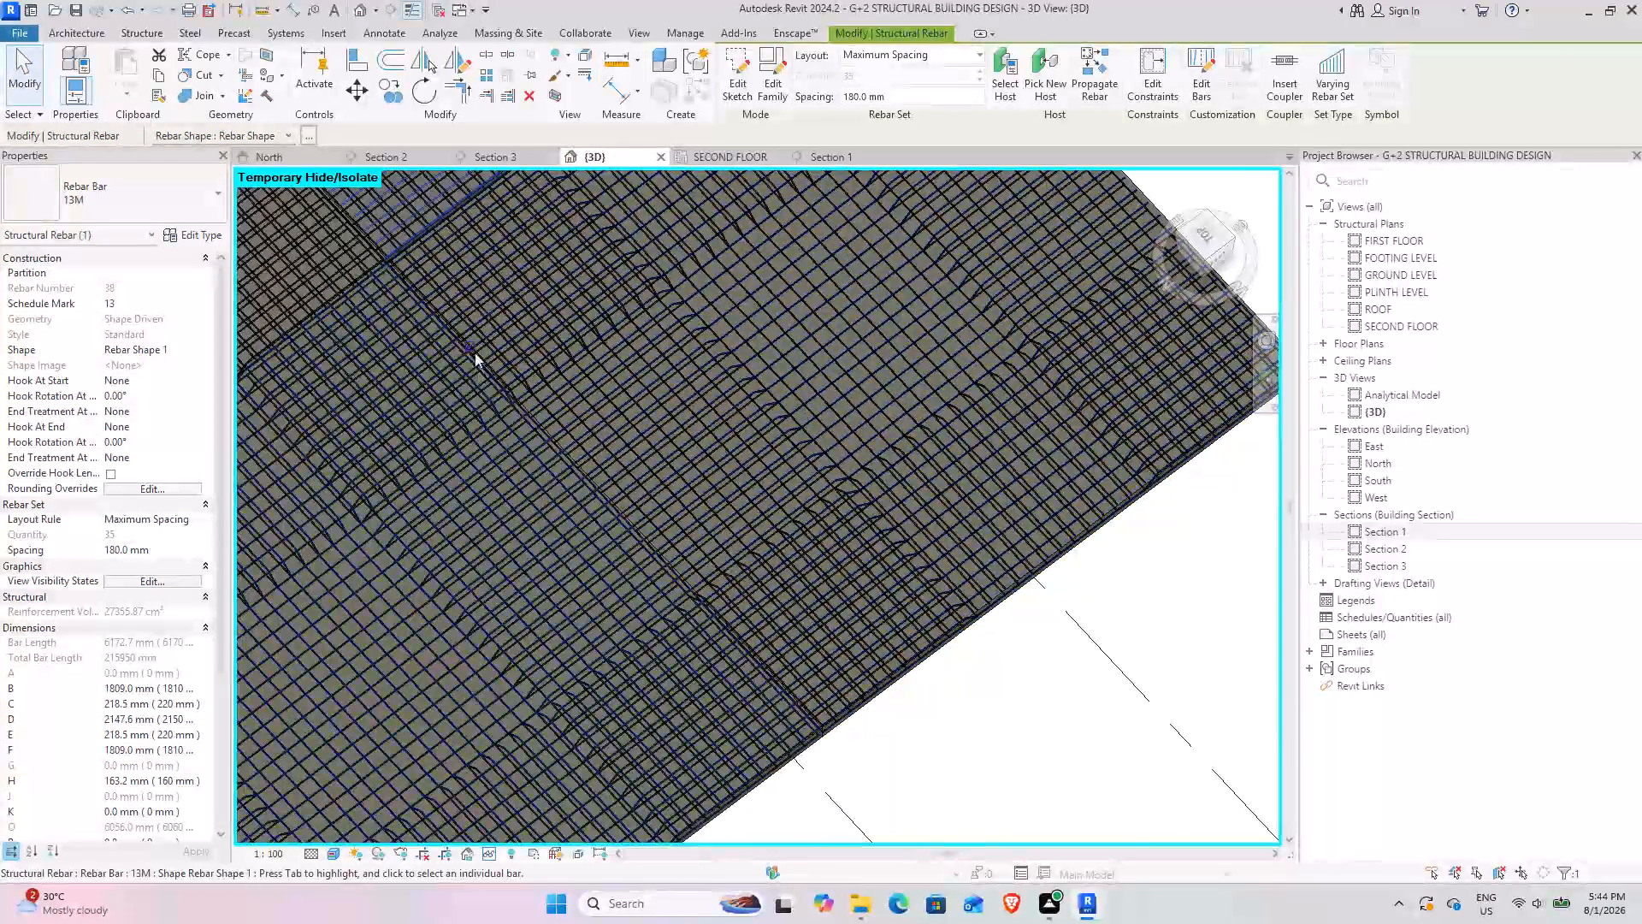
{"action": "scroll", "coordinate": [474, 350], "scroll_direction": "up", "scroll_amount": 9}
{"action": "scroll", "coordinate": [753, 577], "scroll_direction": "down", "scroll_amount": 5}
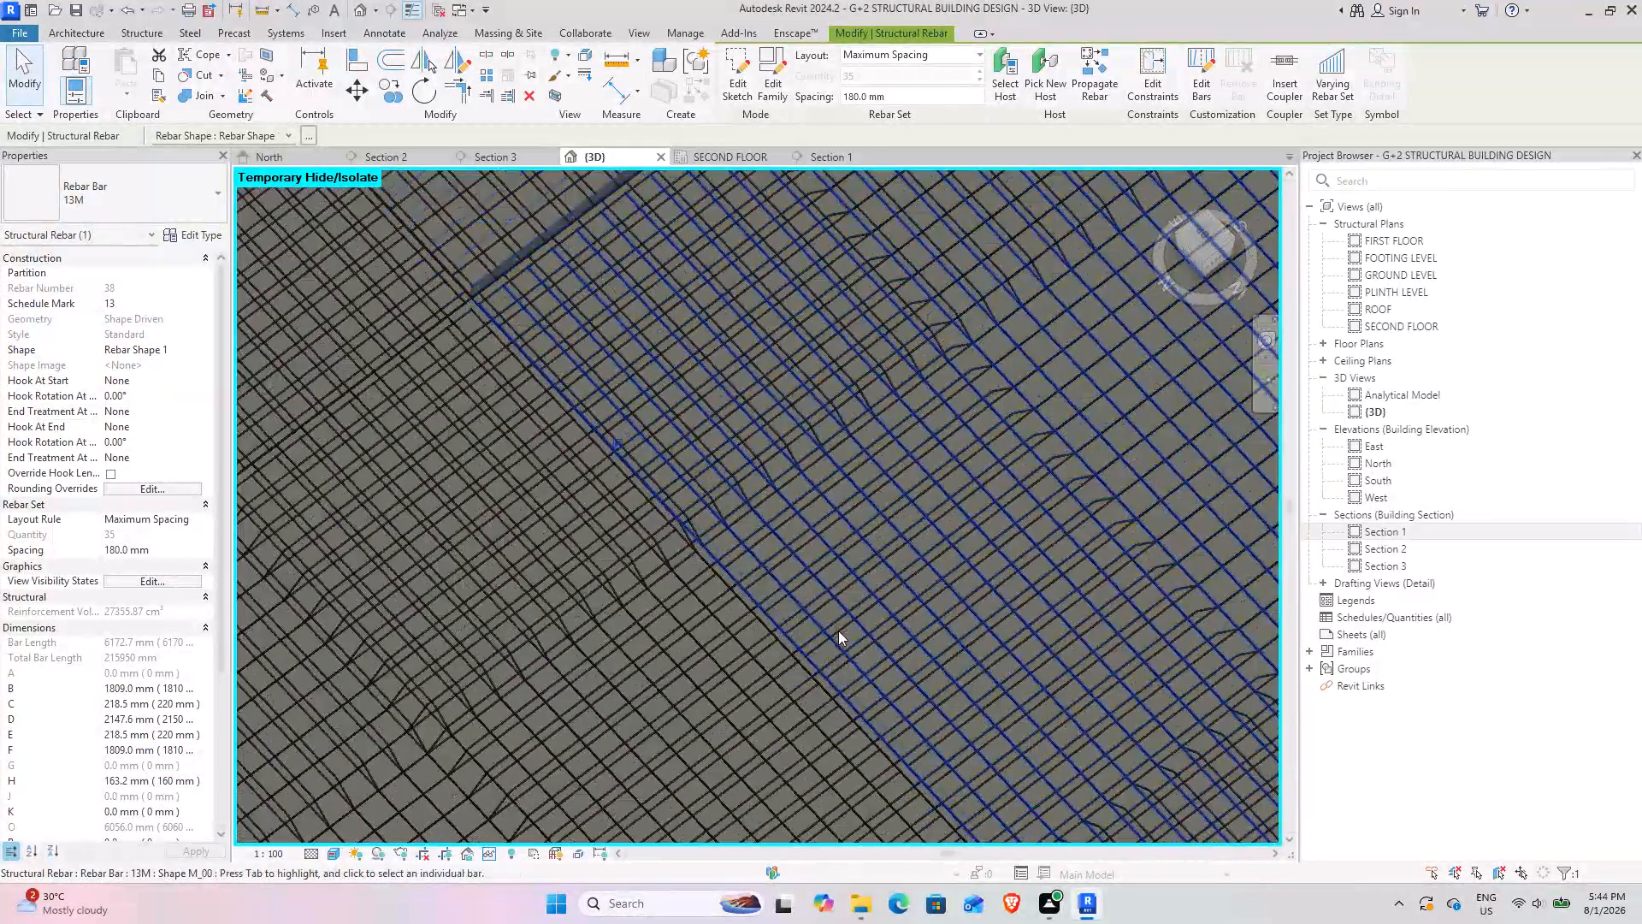
{"action": "middle_click_drag", "start_coordinate": [836, 632], "coordinate": [623, 394]}
{"action": "middle_click_drag", "start_coordinate": [739, 591], "coordinate": [637, 558]}
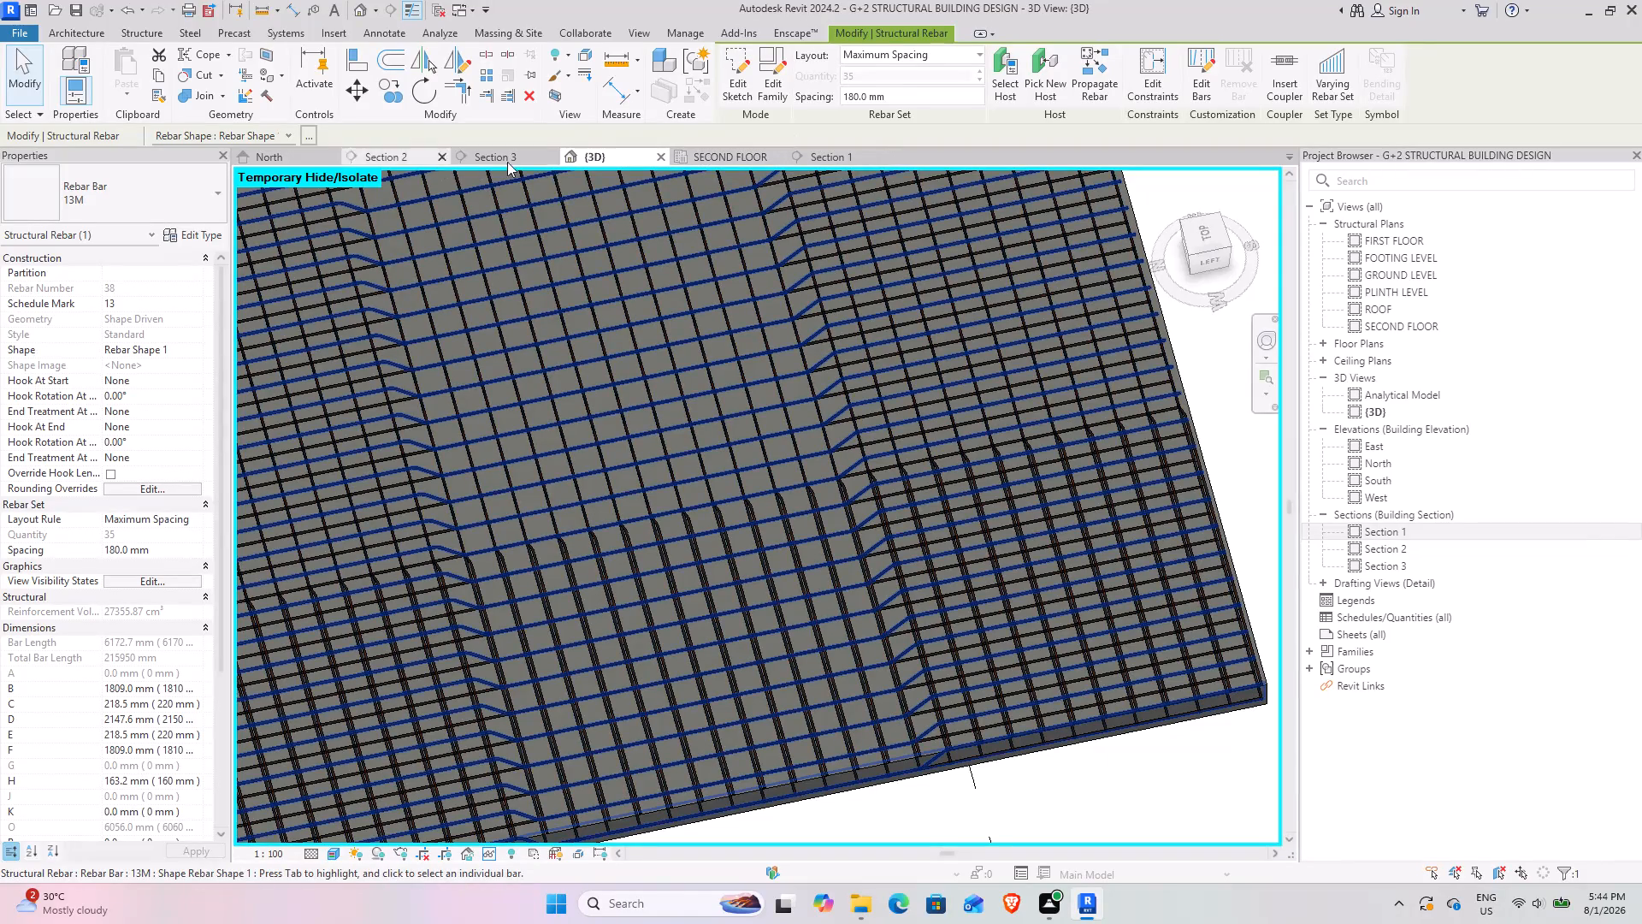
Reset the temporary hide/isolate in the {3D} view to bring back the whole model.
{"action": "type", "text": "hr"}
Examine the whole building's reinforcement from above, from the back and at an angle in the {3D} view.
{"action": "scroll", "coordinate": [832, 462], "scroll_direction": "down", "scroll_amount": 8}
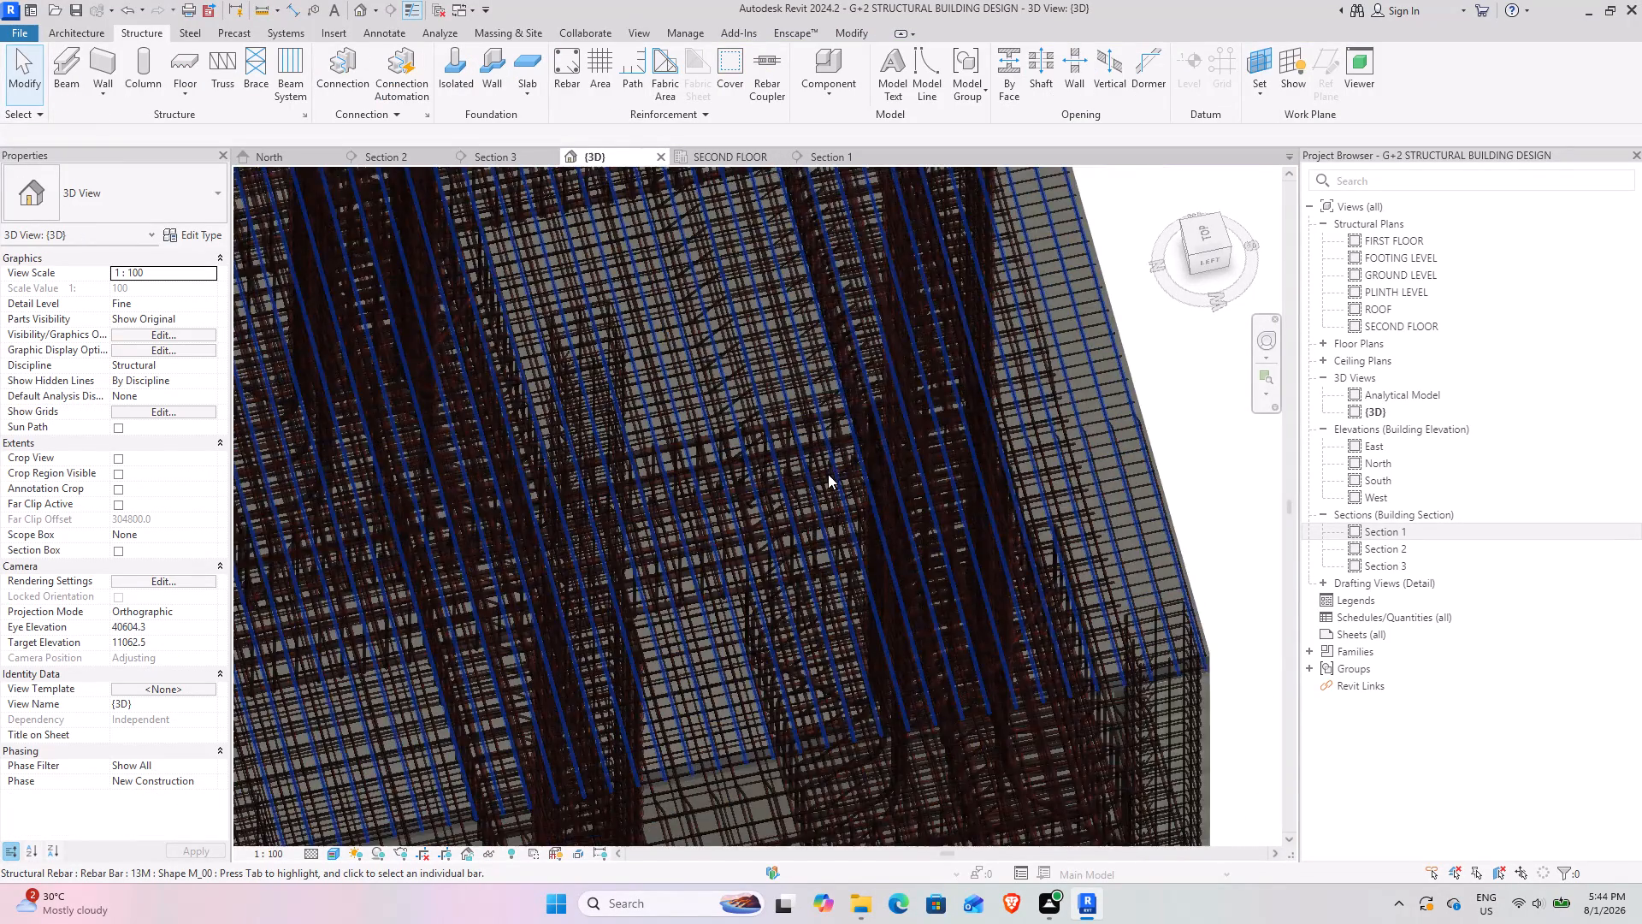
{"action": "scroll", "coordinate": [828, 474], "scroll_direction": "down", "scroll_amount": 5}
{"action": "middle_click_drag", "start_coordinate": [695, 548], "coordinate": [694, 548], "text": "shift"}
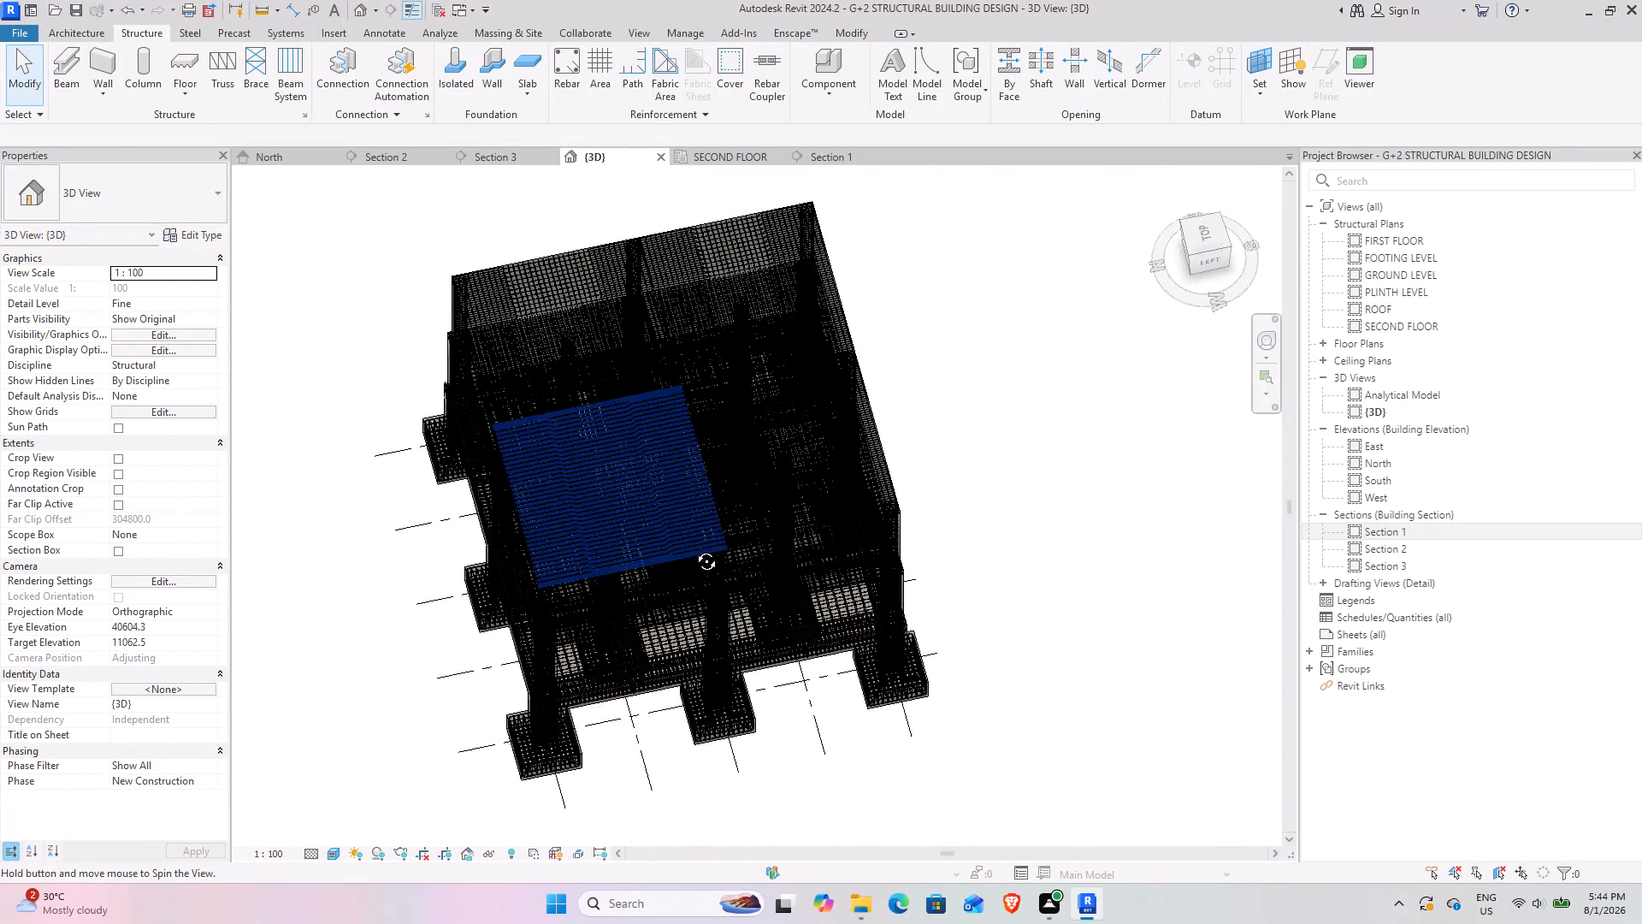
{"action": "middle_click_drag", "start_coordinate": [694, 548], "coordinate": [841, 245], "text": "shift"}
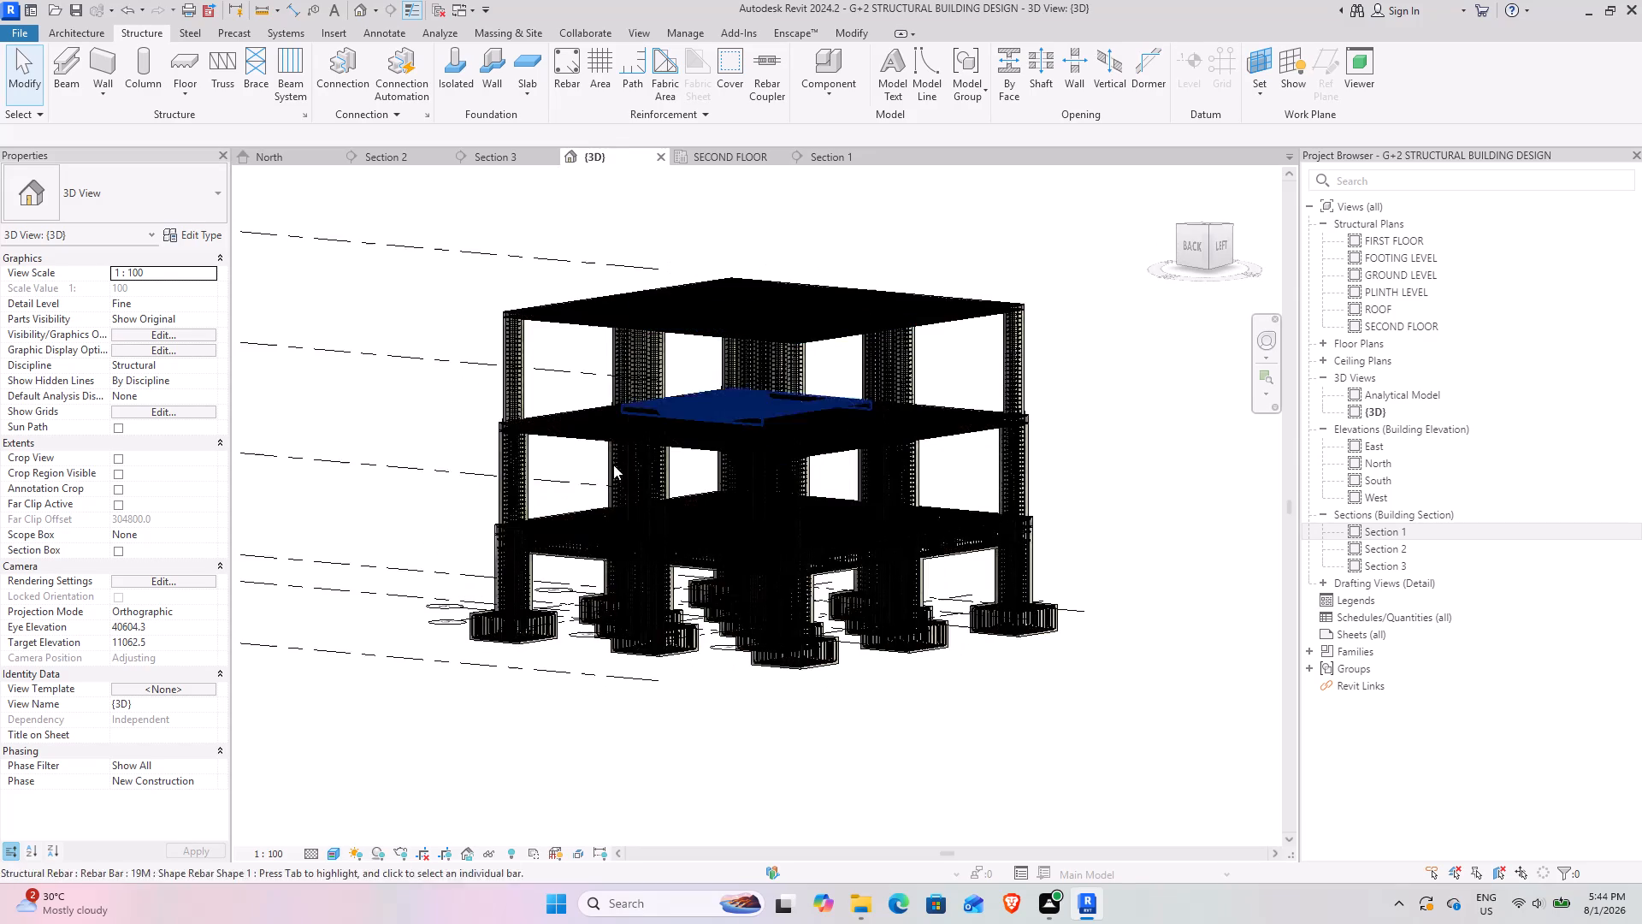
{"action": "middle_click_drag", "start_coordinate": [550, 512], "coordinate": [663, 495], "text": "shift"}
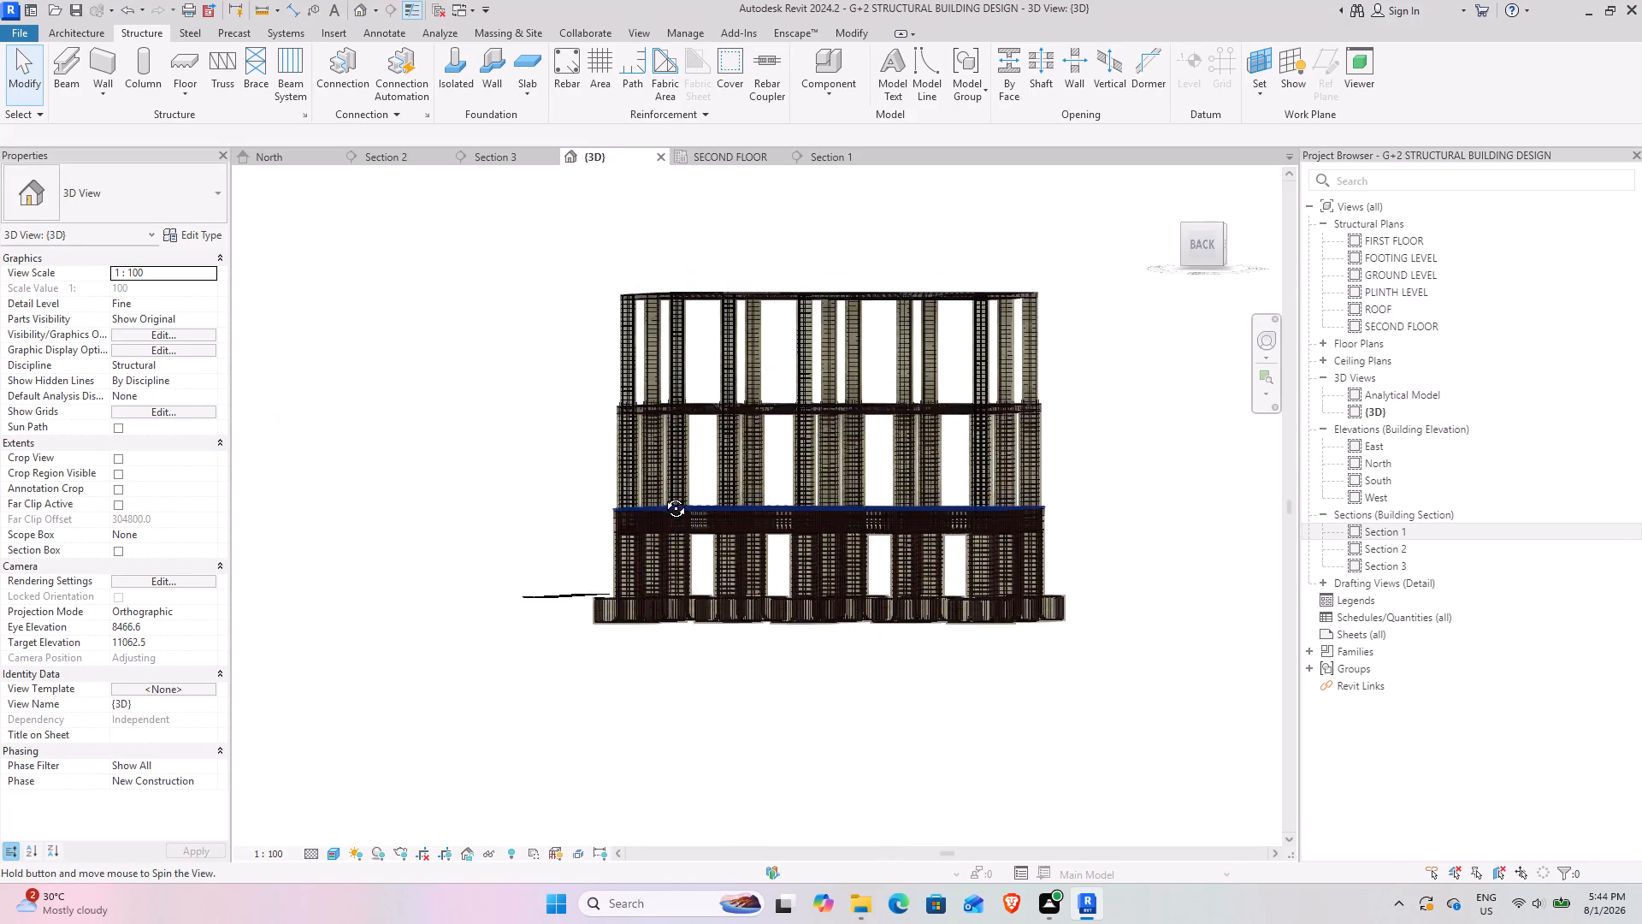
{"action": "middle_click_drag", "start_coordinate": [663, 495], "coordinate": [692, 476], "text": "shift"}
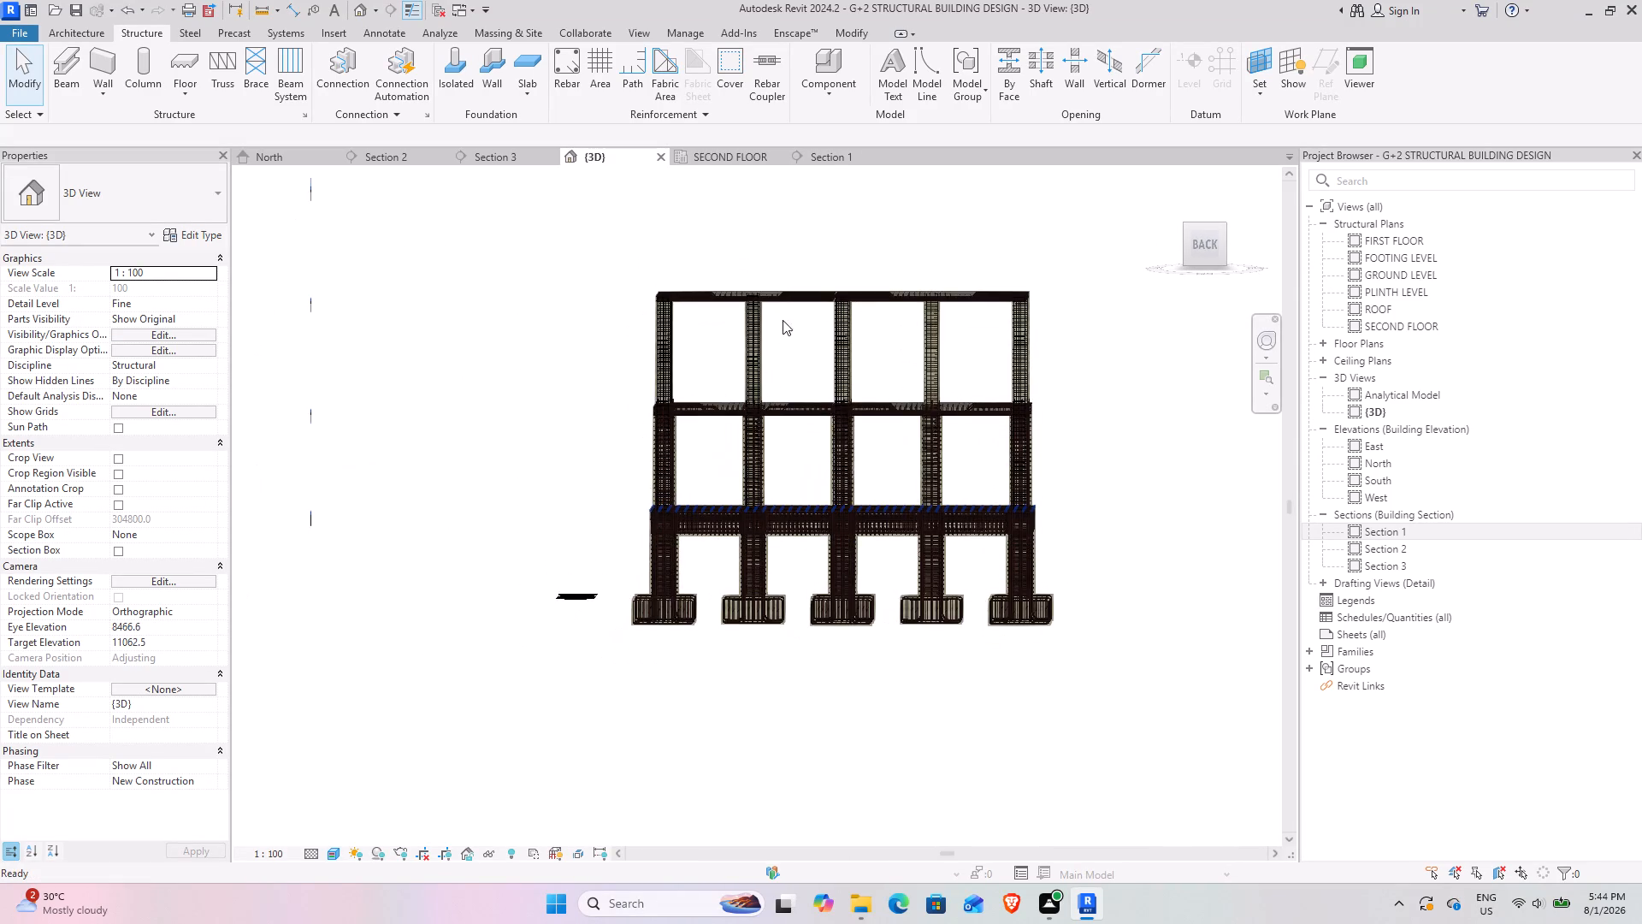
{"action": "scroll", "coordinate": [783, 313], "scroll_direction": "up", "scroll_amount": 3}
{"action": "scroll", "coordinate": [843, 589], "scroll_direction": "down", "scroll_amount": 3}
{"action": "middle_click_drag", "start_coordinate": [926, 597], "coordinate": [906, 601], "text": "shift"}
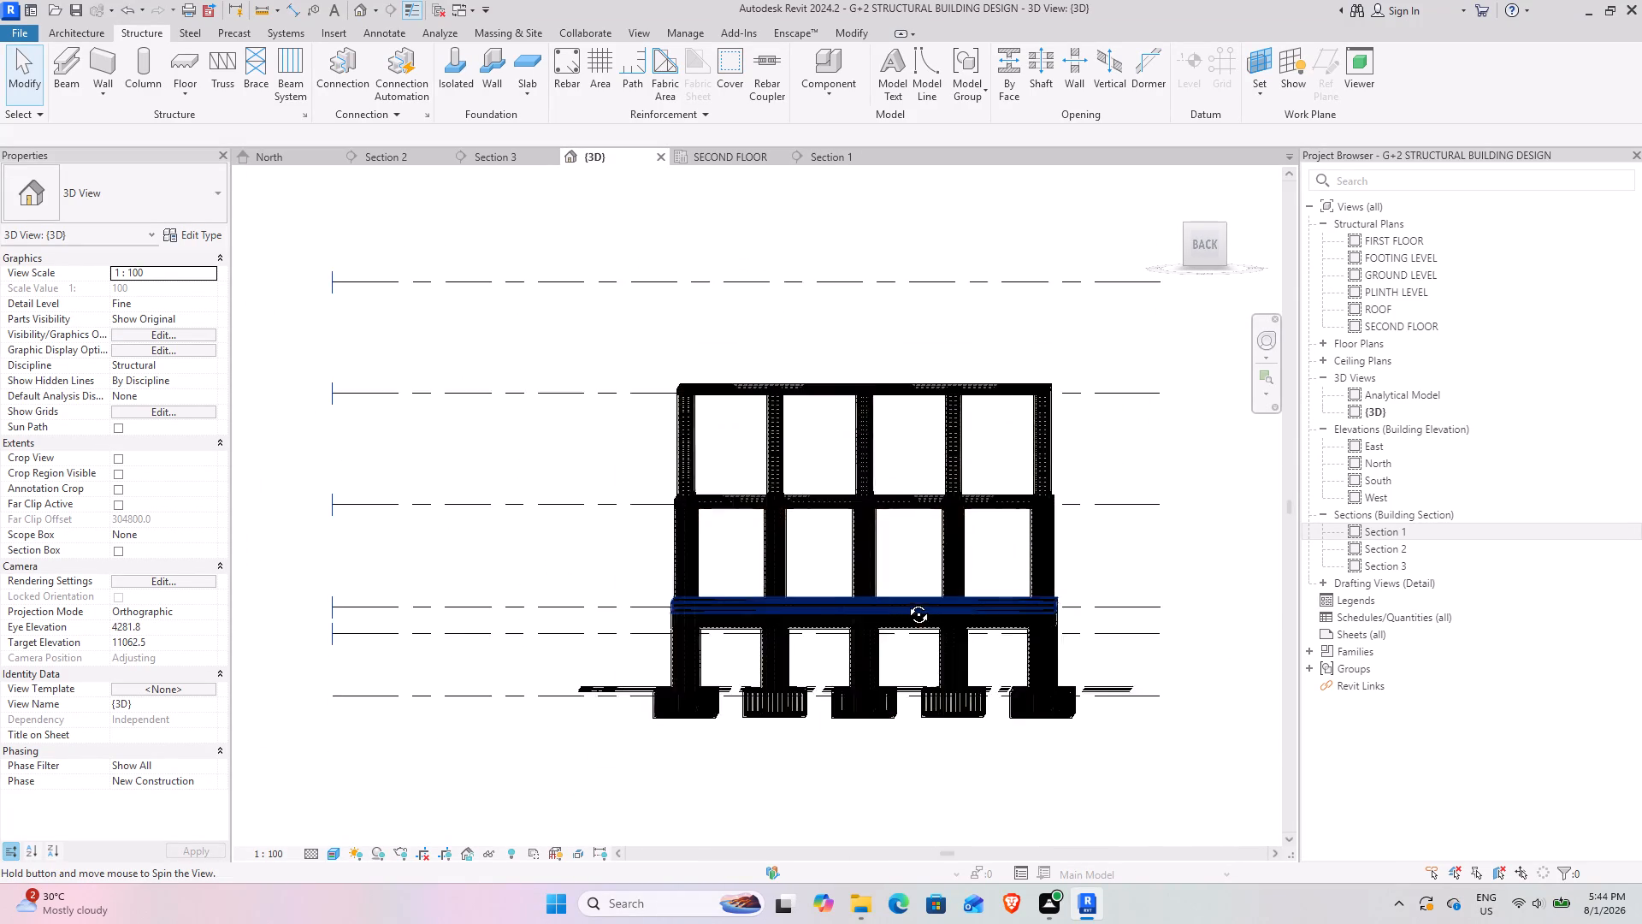
{"action": "middle_click_drag", "start_coordinate": [906, 601], "coordinate": [908, 584], "text": "shift"}
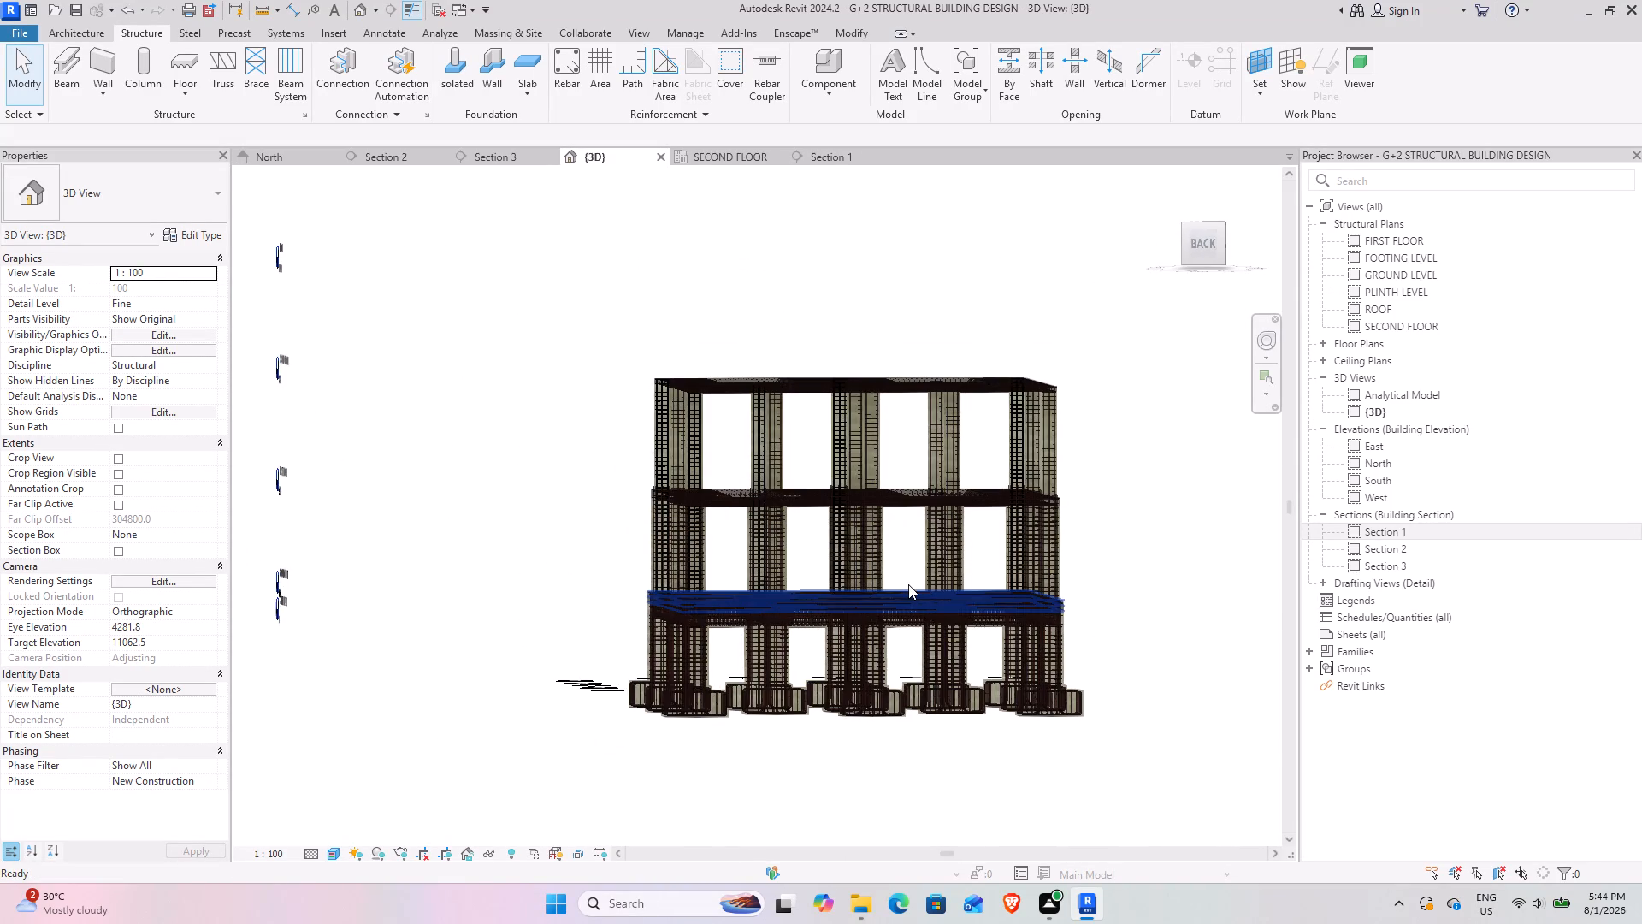
{"action": "scroll", "coordinate": [931, 379], "scroll_direction": "up", "scroll_amount": 3}
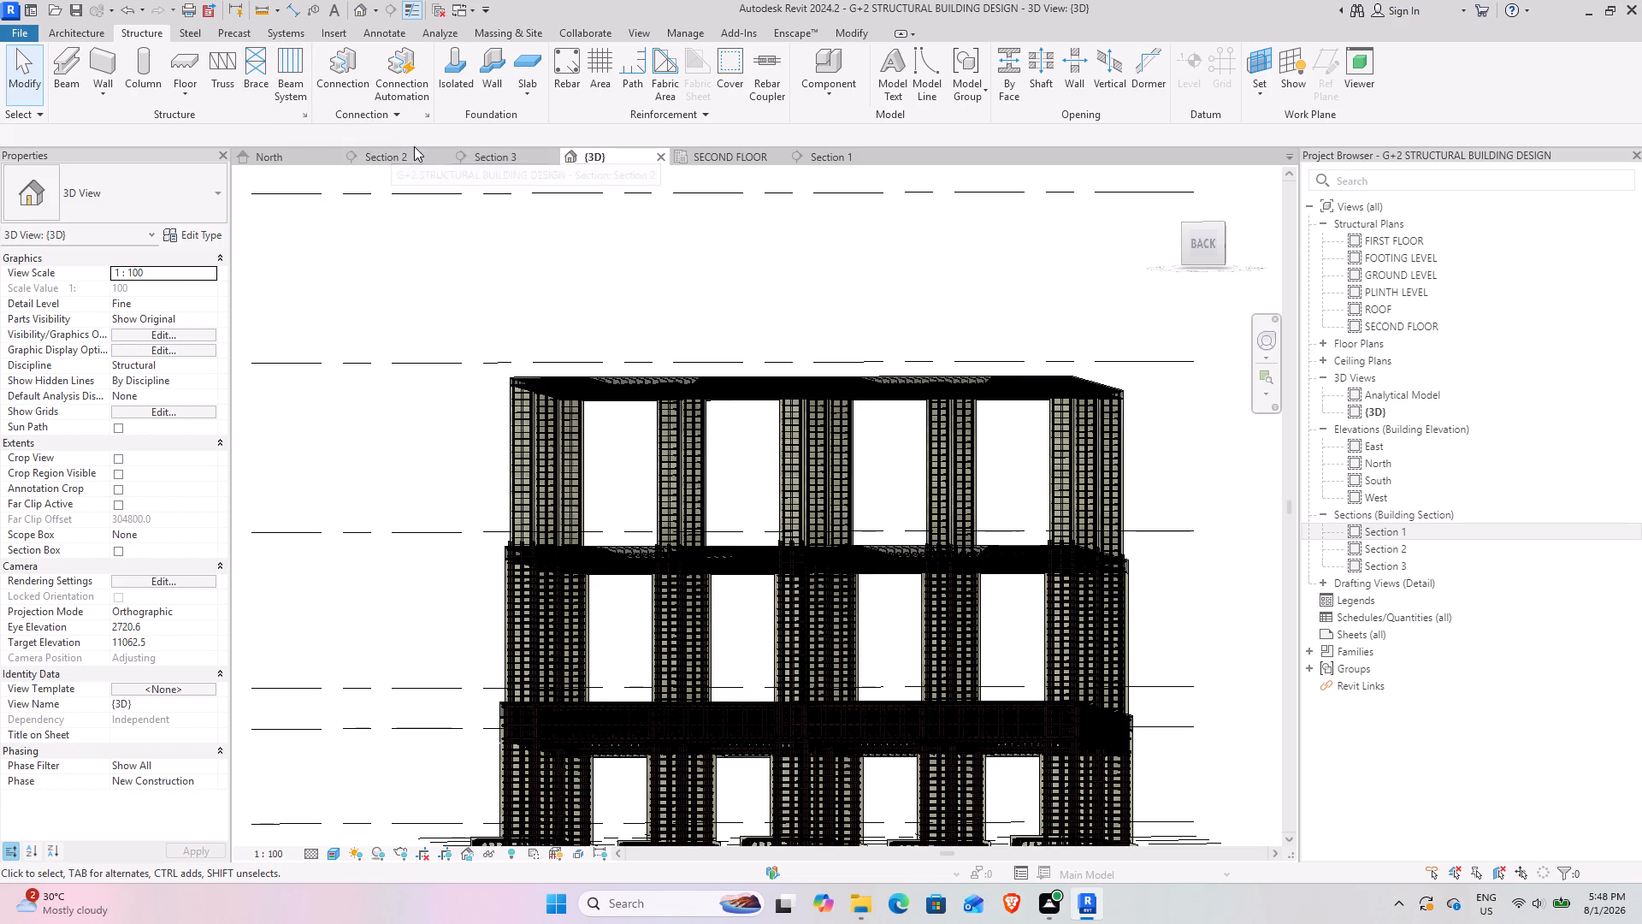
{"action": "scroll", "coordinate": [510, 428], "scroll_direction": "down", "scroll_amount": 2}
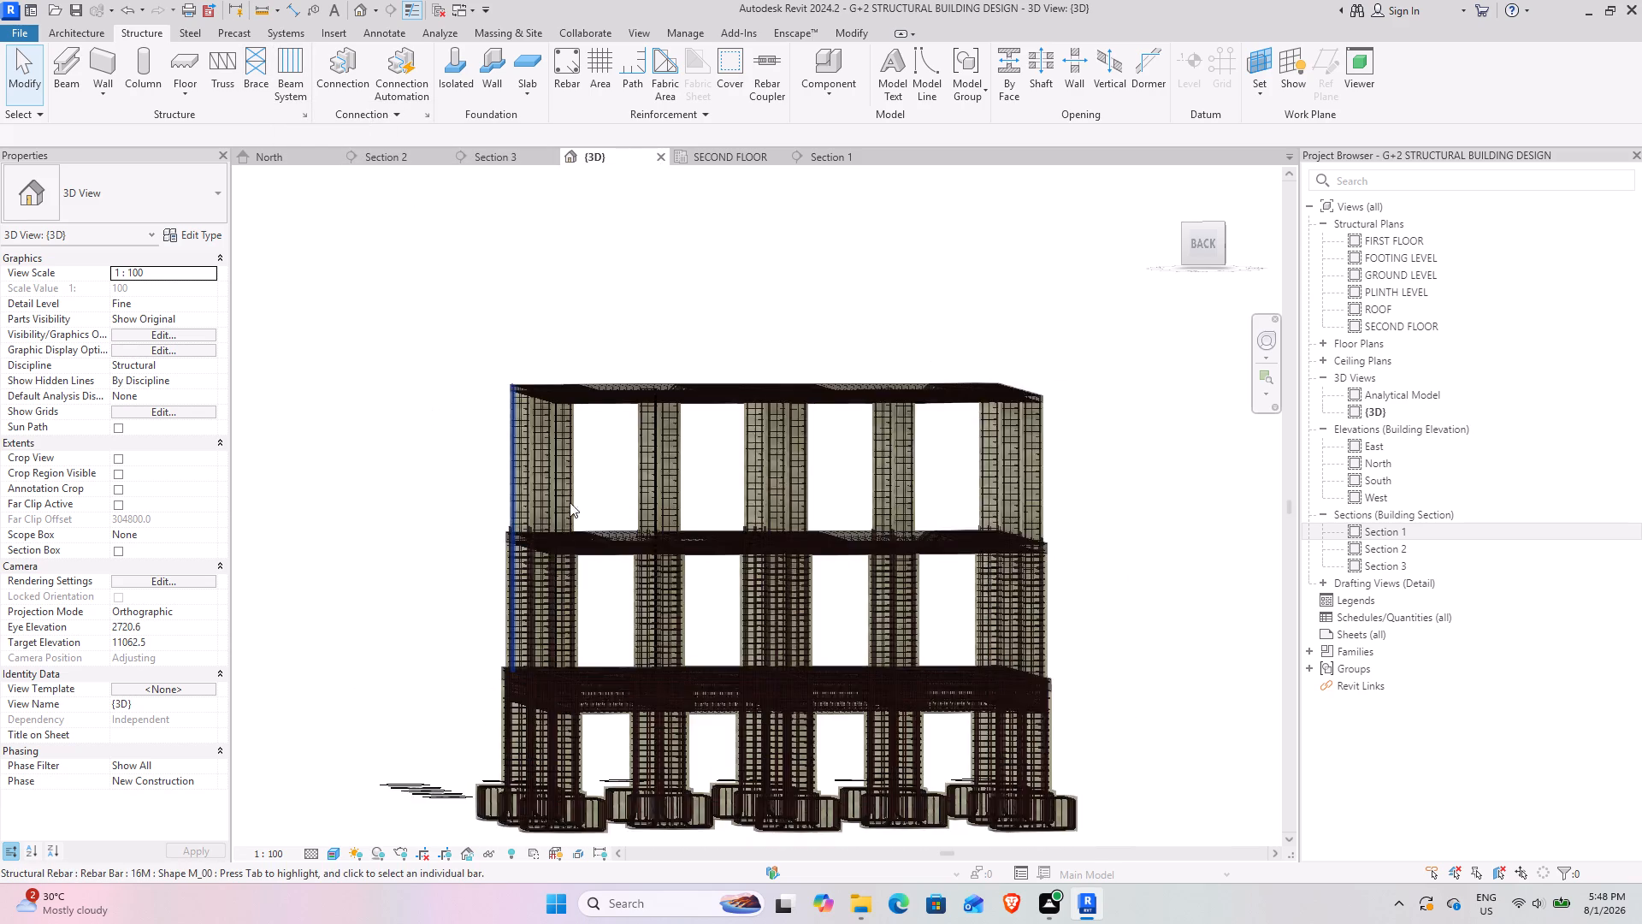
{"action": "middle_click_drag", "start_coordinate": [544, 533], "coordinate": [661, 649], "text": "shift"}
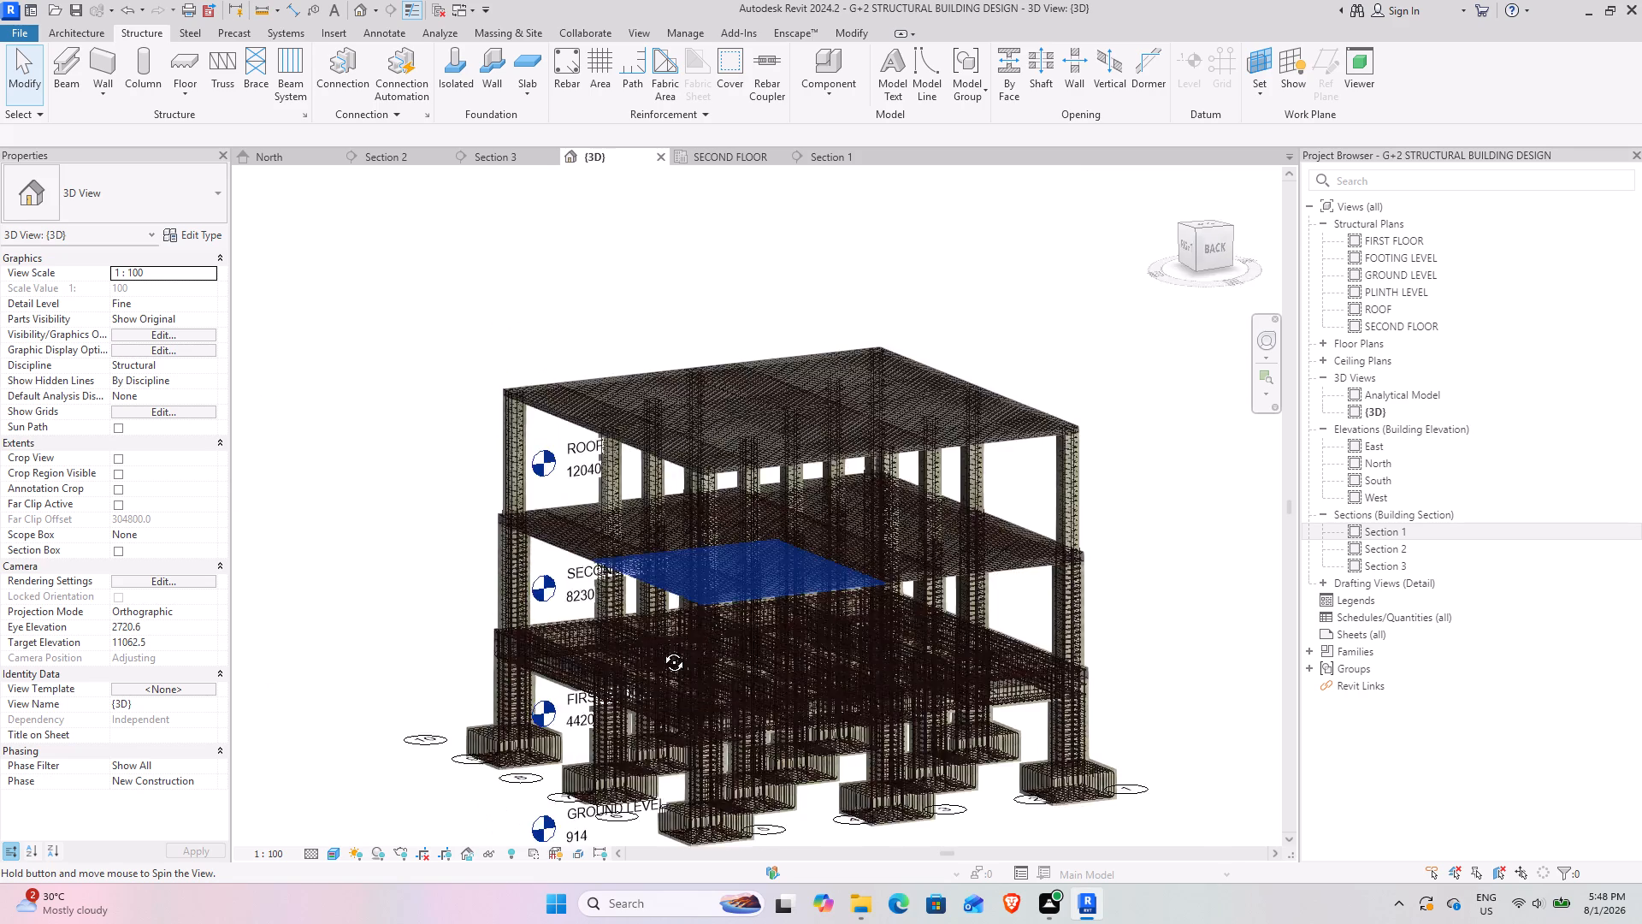
Set the detail level of the {3D} view to Coarse.
{"action": "middle_click_drag", "start_coordinate": [661, 649], "coordinate": [650, 449], "text": "shift"}
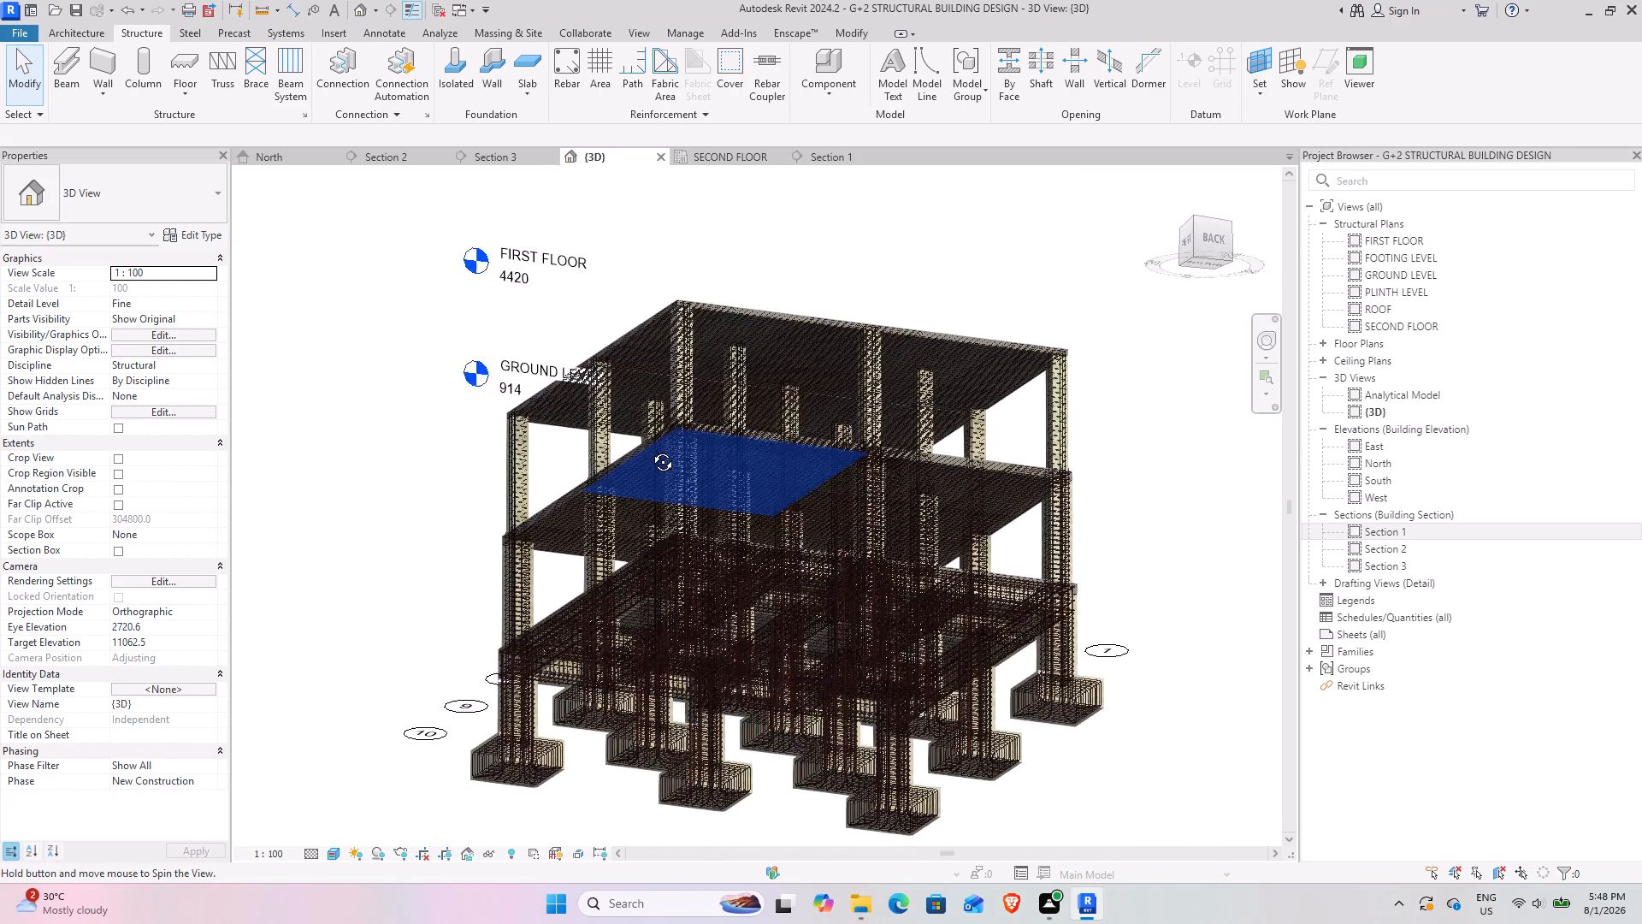
{"action": "middle_click_drag", "start_coordinate": [650, 449], "coordinate": [905, 627], "text": "shift"}
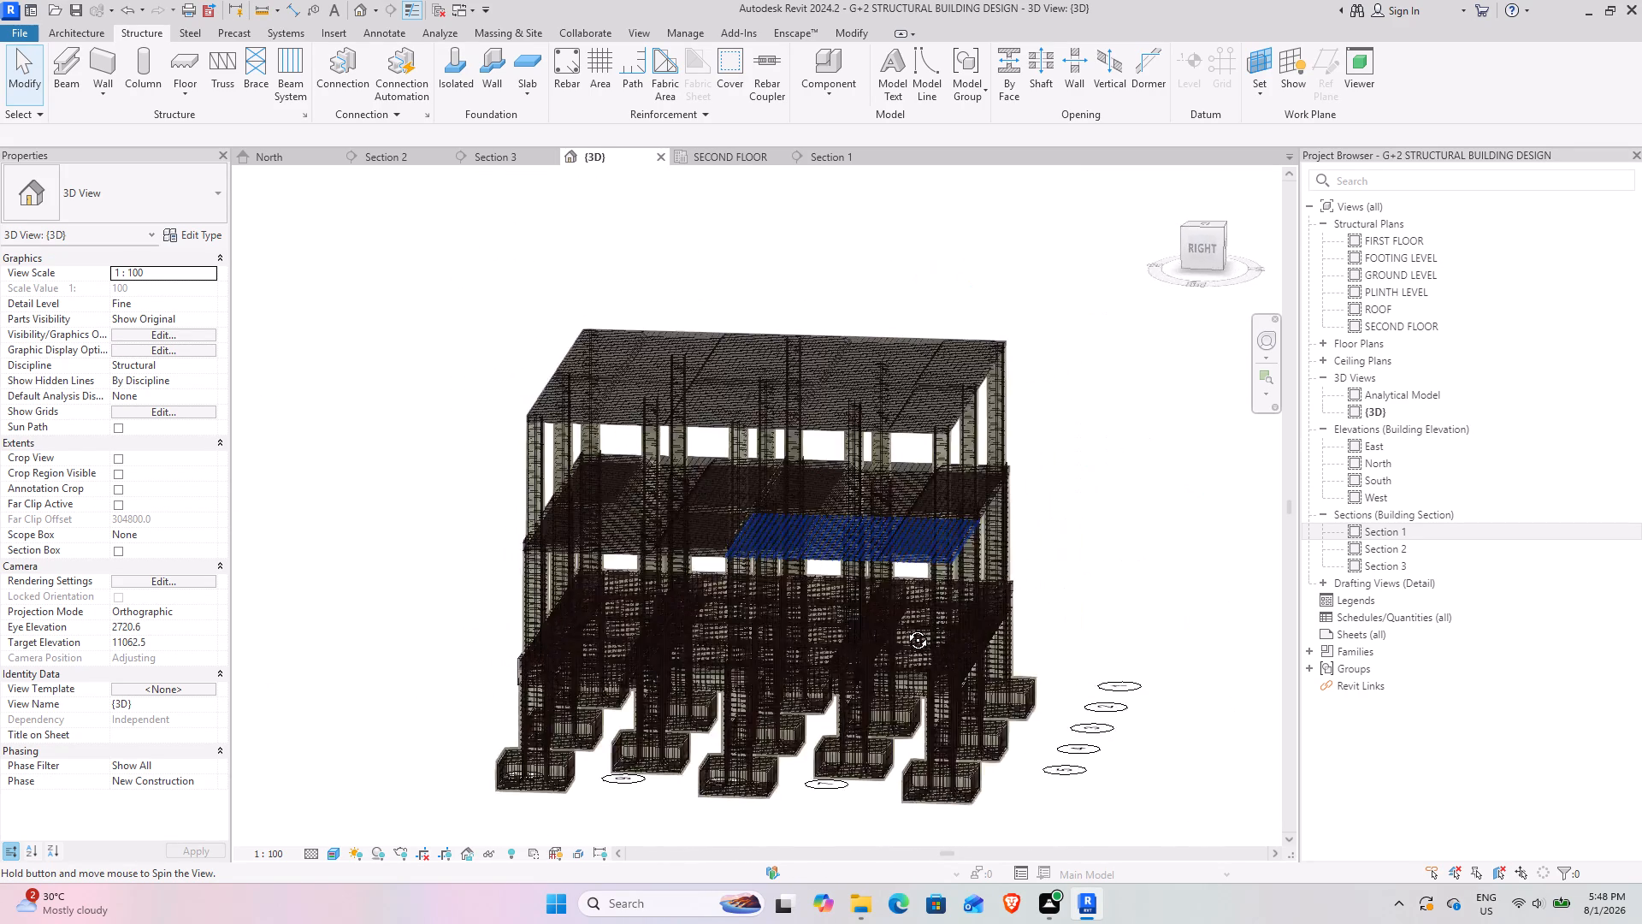
{"action": "middle_click_drag", "start_coordinate": [905, 627], "coordinate": [1013, 569], "text": "shift"}
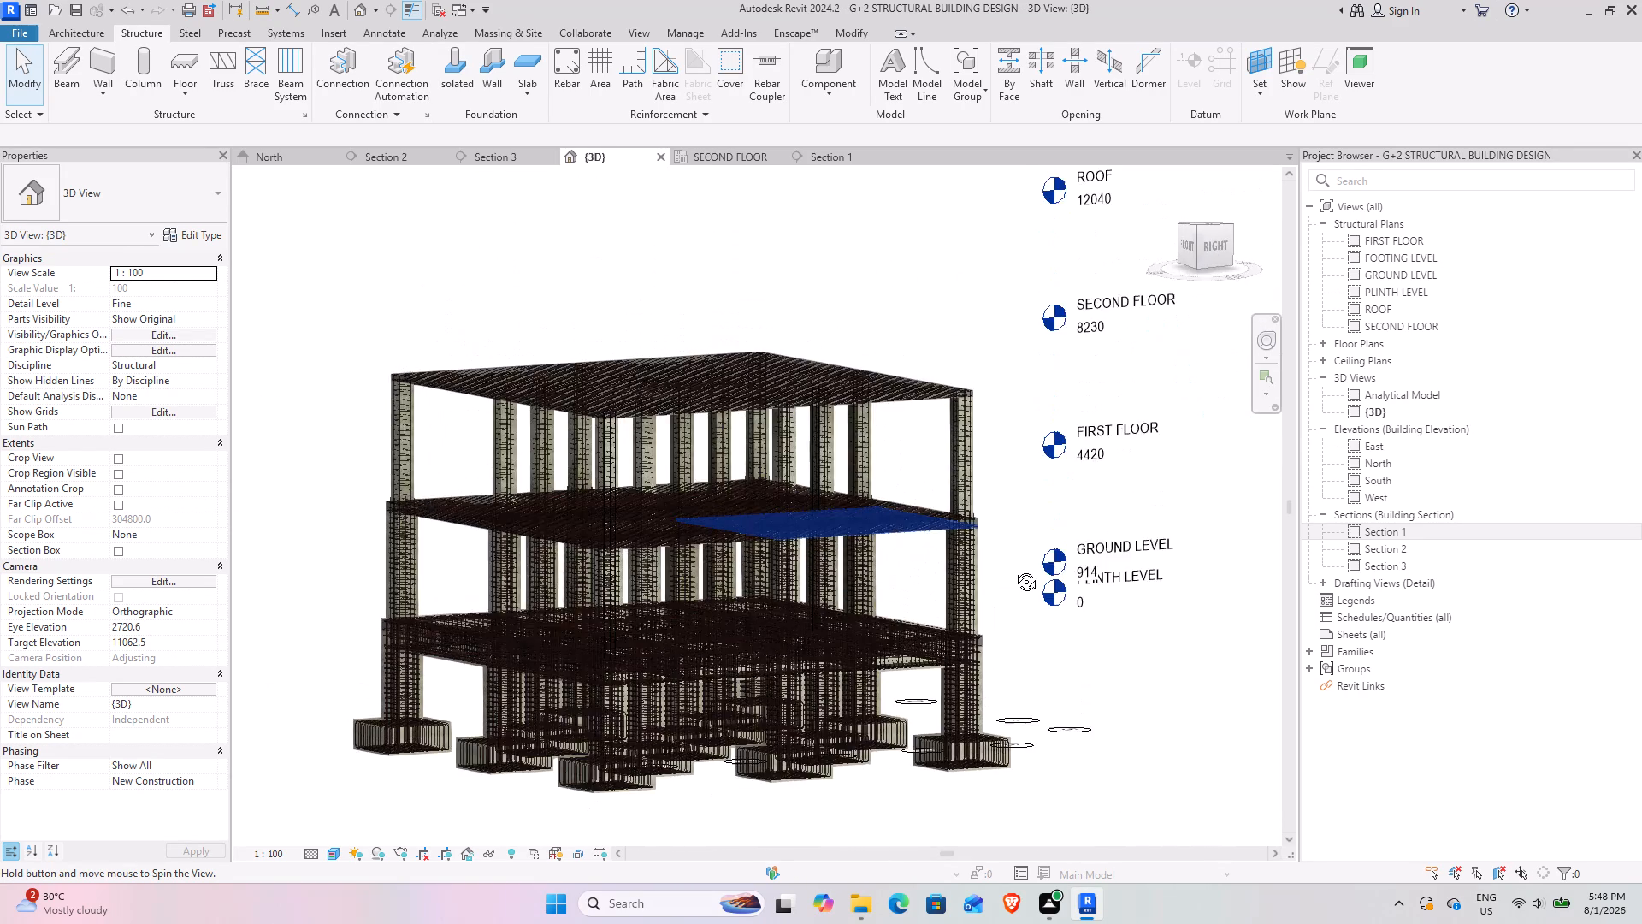
{"action": "middle_click_drag", "start_coordinate": [1013, 569], "coordinate": [1013, 566], "text": "shift"}
{"action": "scroll", "coordinate": [822, 468], "scroll_direction": "up", "scroll_amount": 3}
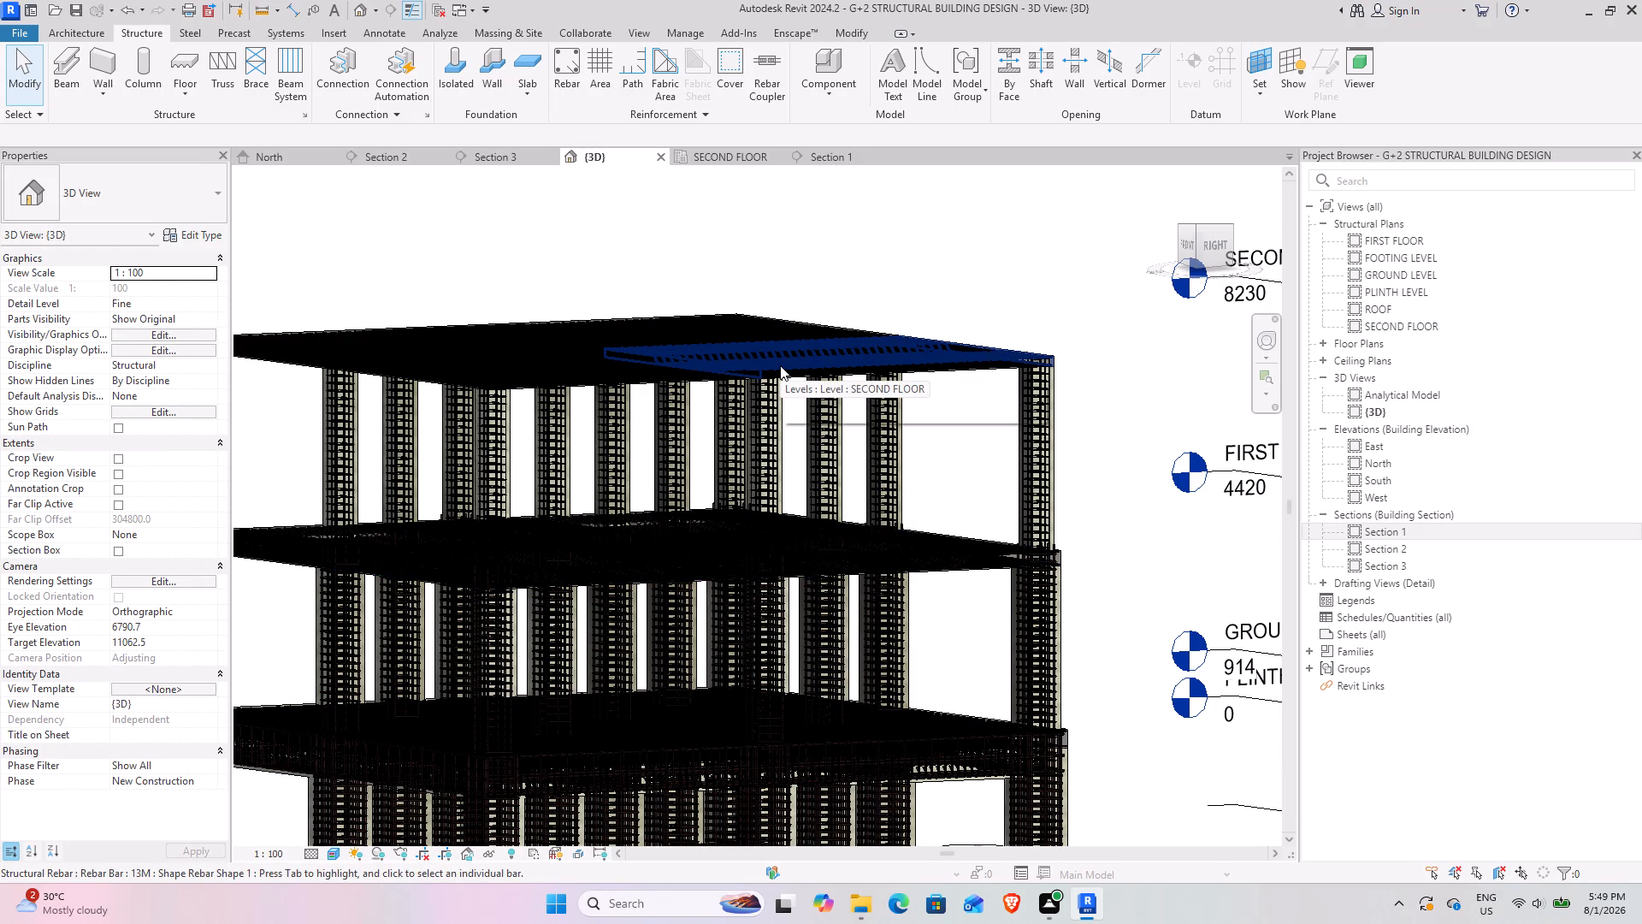
{"action": "left_click", "coordinate": [314, 854]}
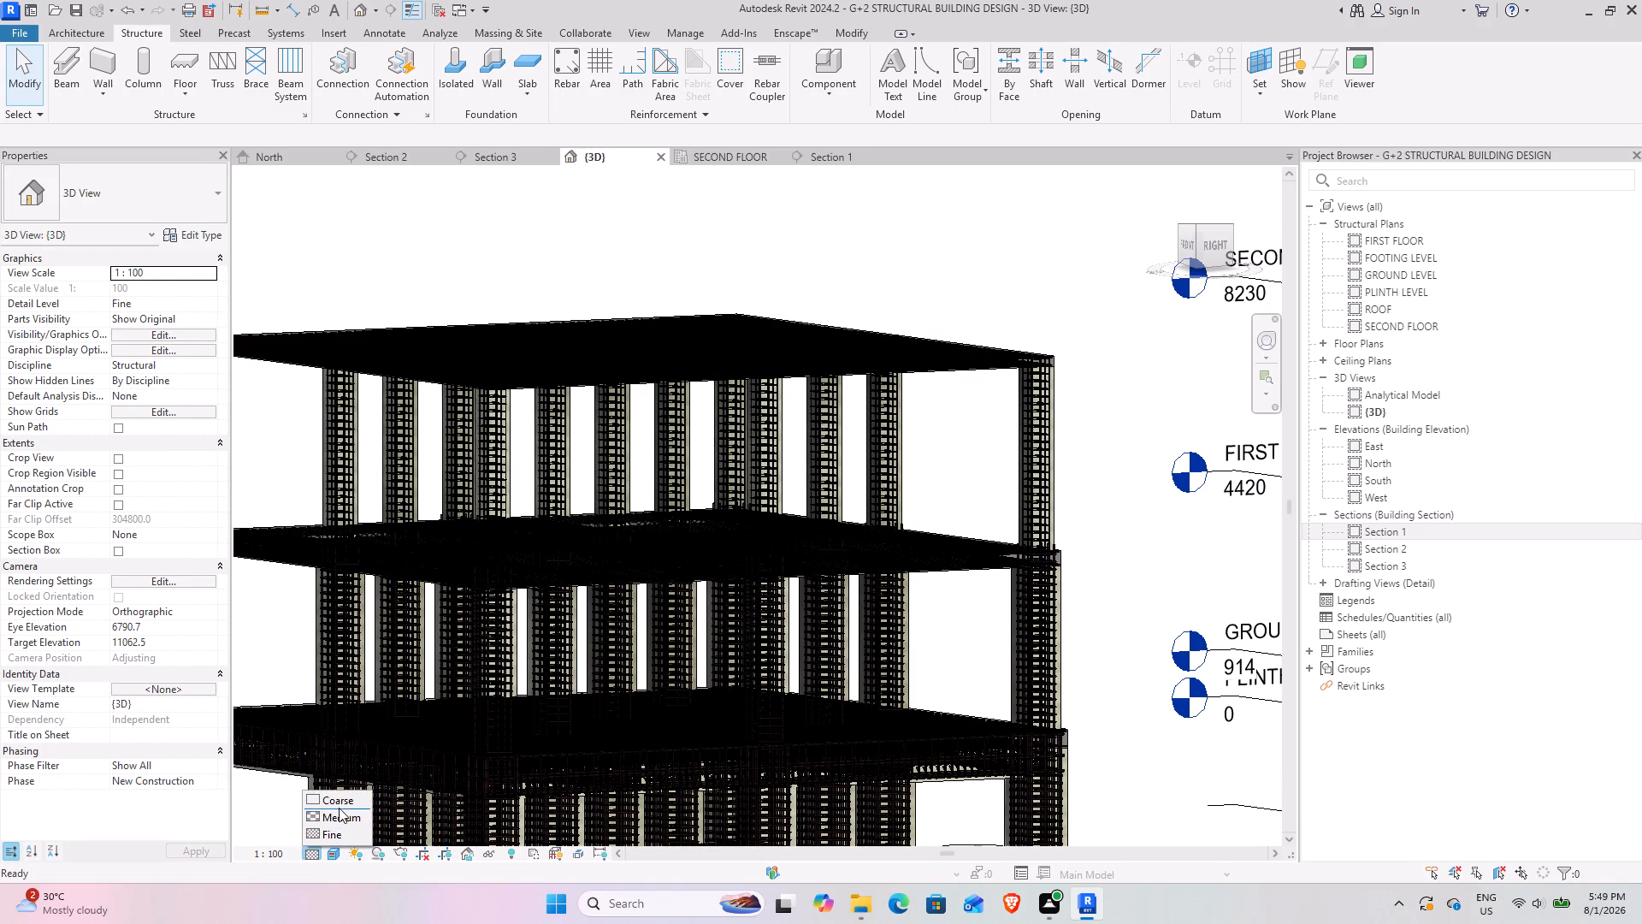
{"action": "left_click", "coordinate": [340, 805]}
Examine the whole building's reinforcement at Coarse detail from above, from the side and from the front in the {3D} view.
{"action": "middle_click_drag", "start_coordinate": [434, 635], "coordinate": [529, 710], "text": "shift"}
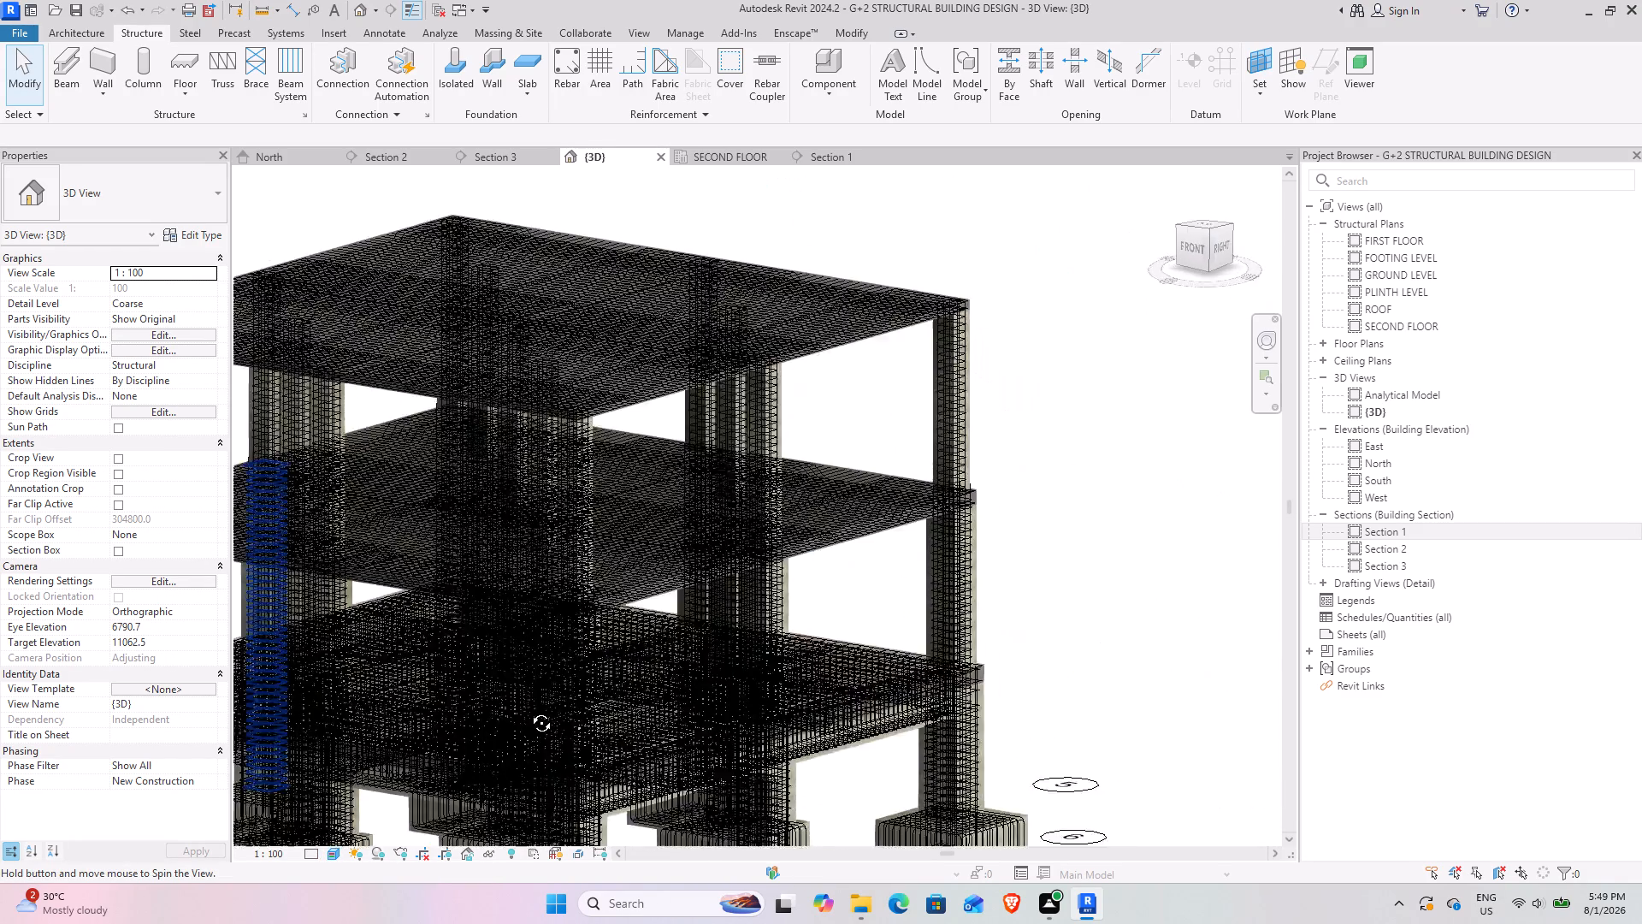
{"action": "middle_click_drag", "start_coordinate": [529, 710], "coordinate": [718, 810], "text": "shift"}
{"action": "scroll", "coordinate": [628, 572], "scroll_direction": "down", "scroll_amount": 3}
{"action": "middle_click_drag", "start_coordinate": [601, 631], "coordinate": [627, 623], "text": "shift"}
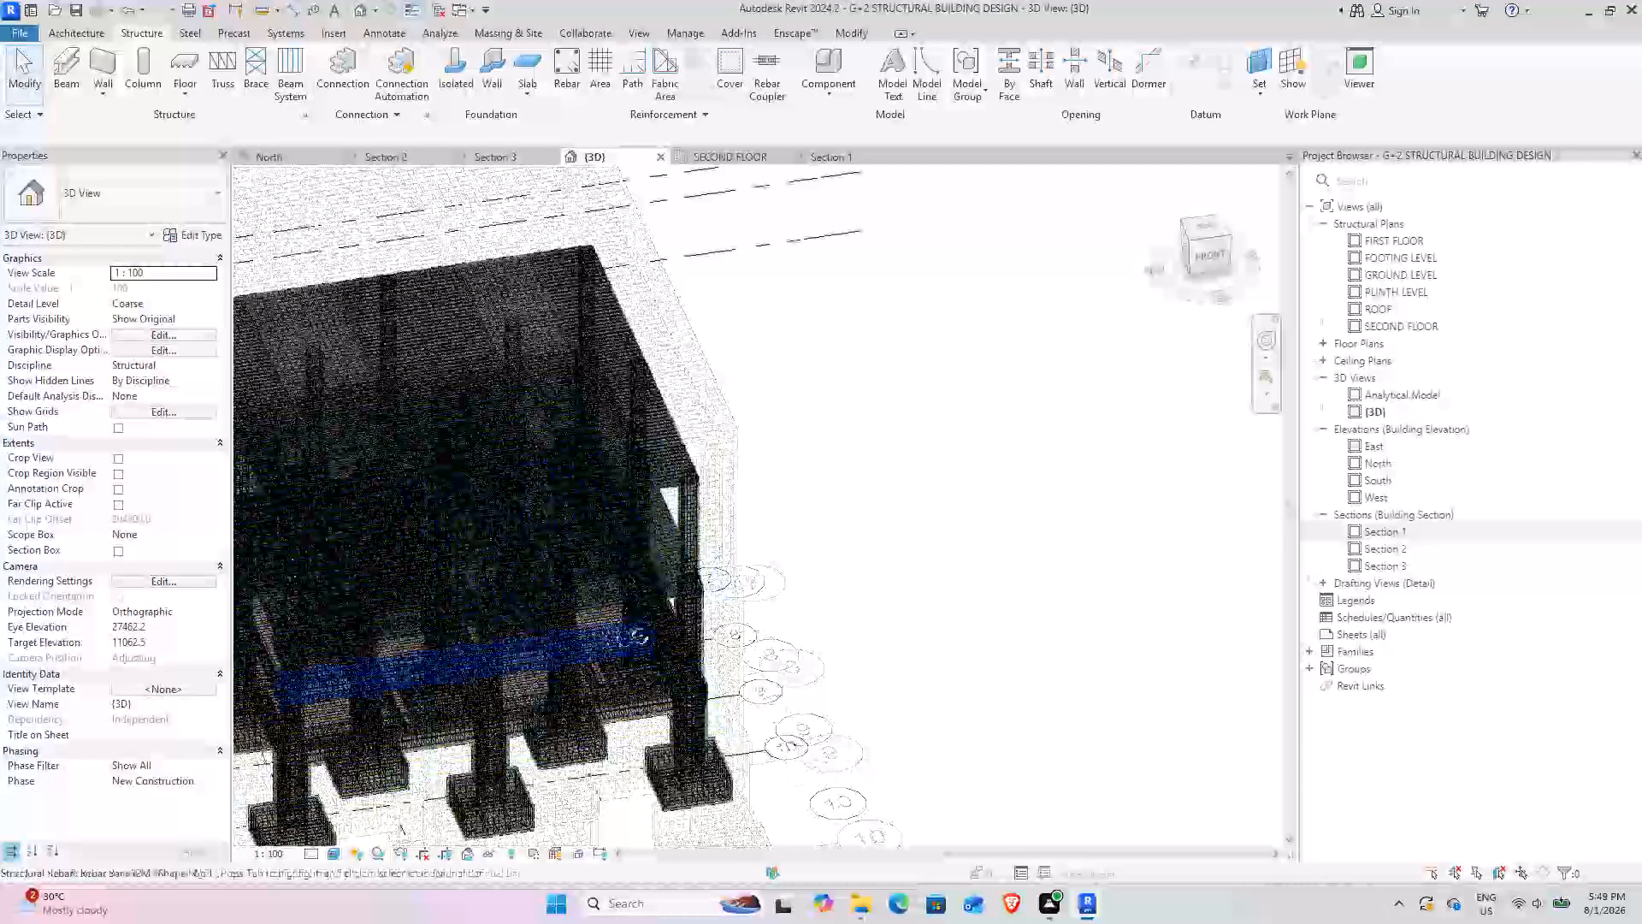
{"action": "middle_click_drag", "start_coordinate": [627, 623], "coordinate": [900, 576], "text": "shift"}
{"action": "middle_click_drag", "start_coordinate": [724, 611], "coordinate": [930, 387], "text": "shift"}
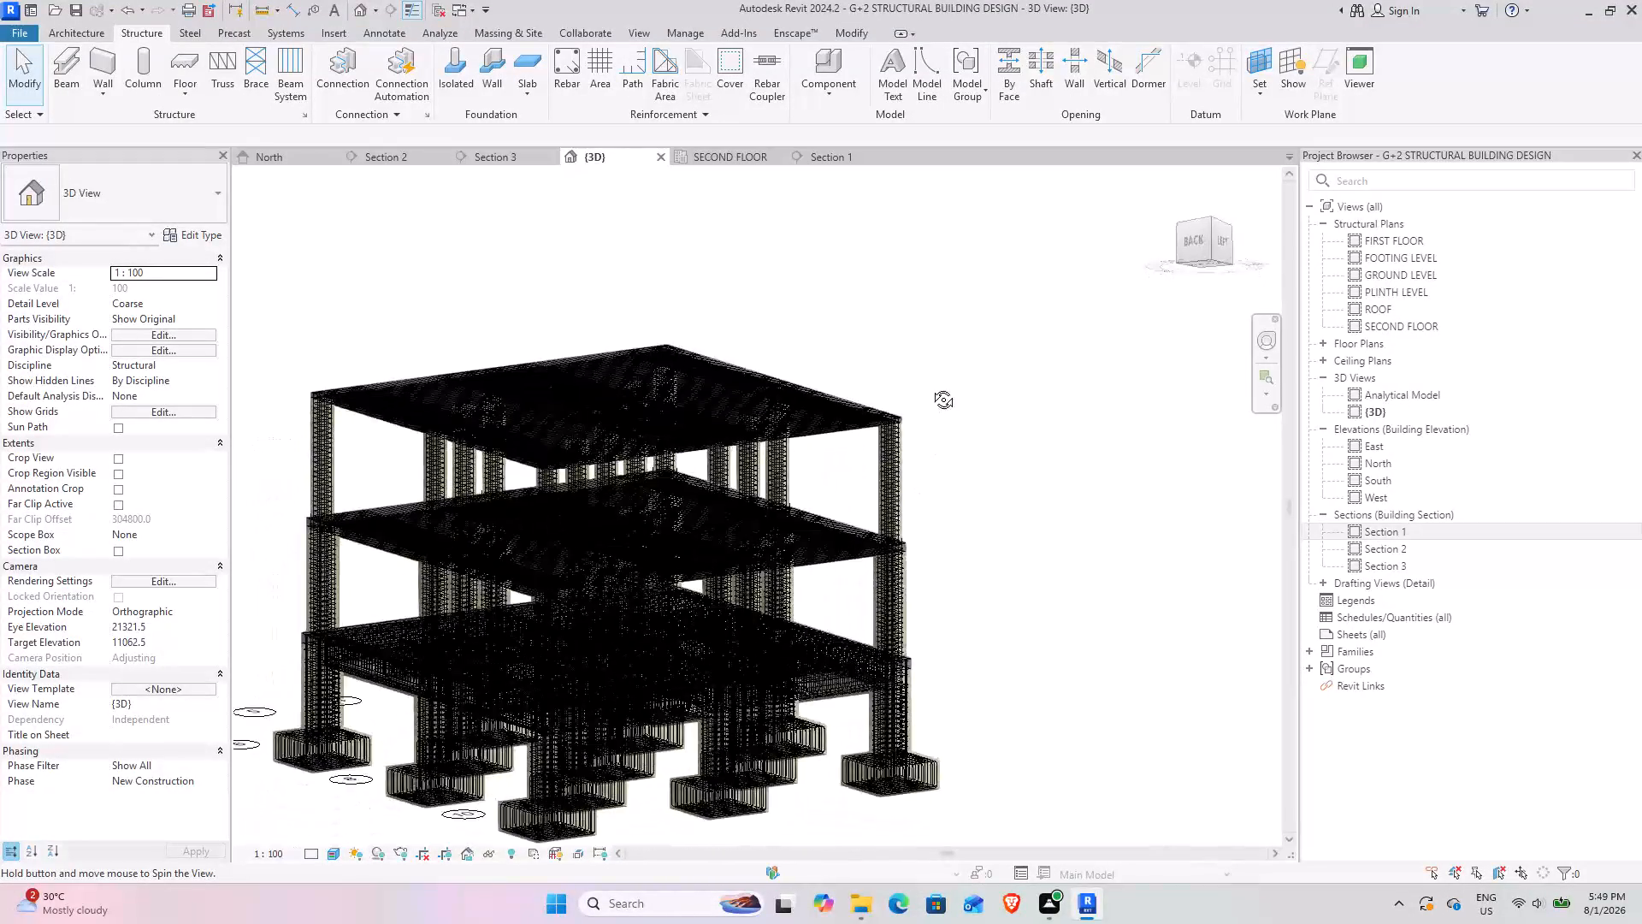
{"action": "middle_click_drag", "start_coordinate": [930, 387], "coordinate": [734, 583], "text": "shift"}
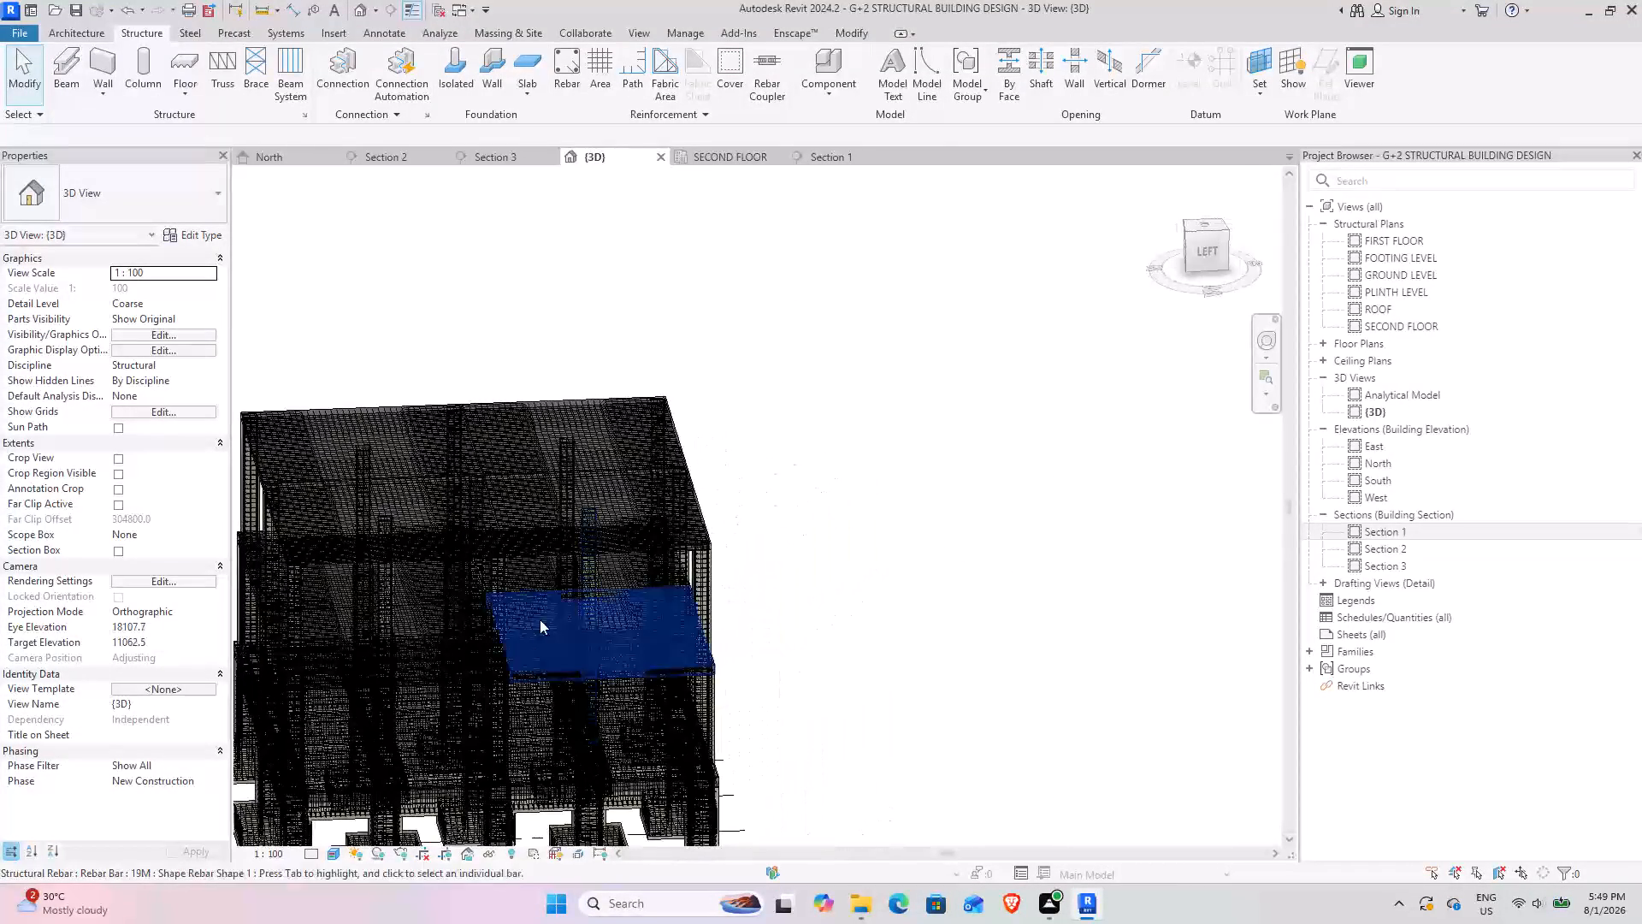
{"action": "middle_click_drag", "start_coordinate": [596, 597], "coordinate": [831, 518]}
{"action": "middle_click_drag", "start_coordinate": [745, 581], "coordinate": [722, 435], "text": "shift"}
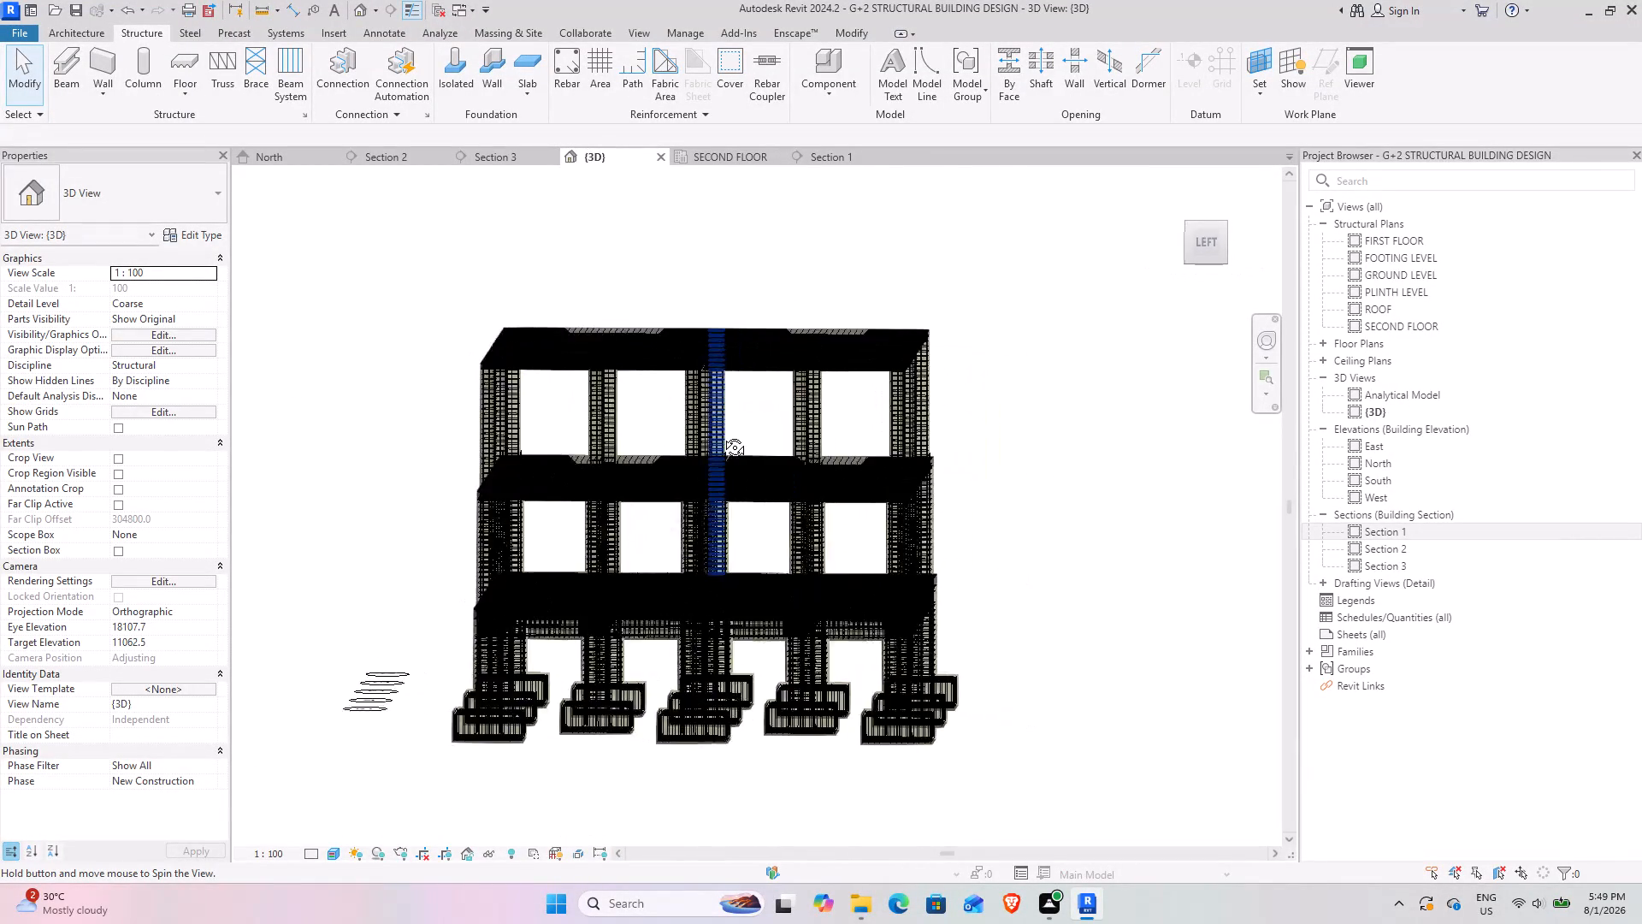
{"action": "middle_click_drag", "start_coordinate": [722, 435], "coordinate": [568, 578], "text": "shift"}
{"action": "middle_click_drag", "start_coordinate": [809, 357], "coordinate": [684, 454]}
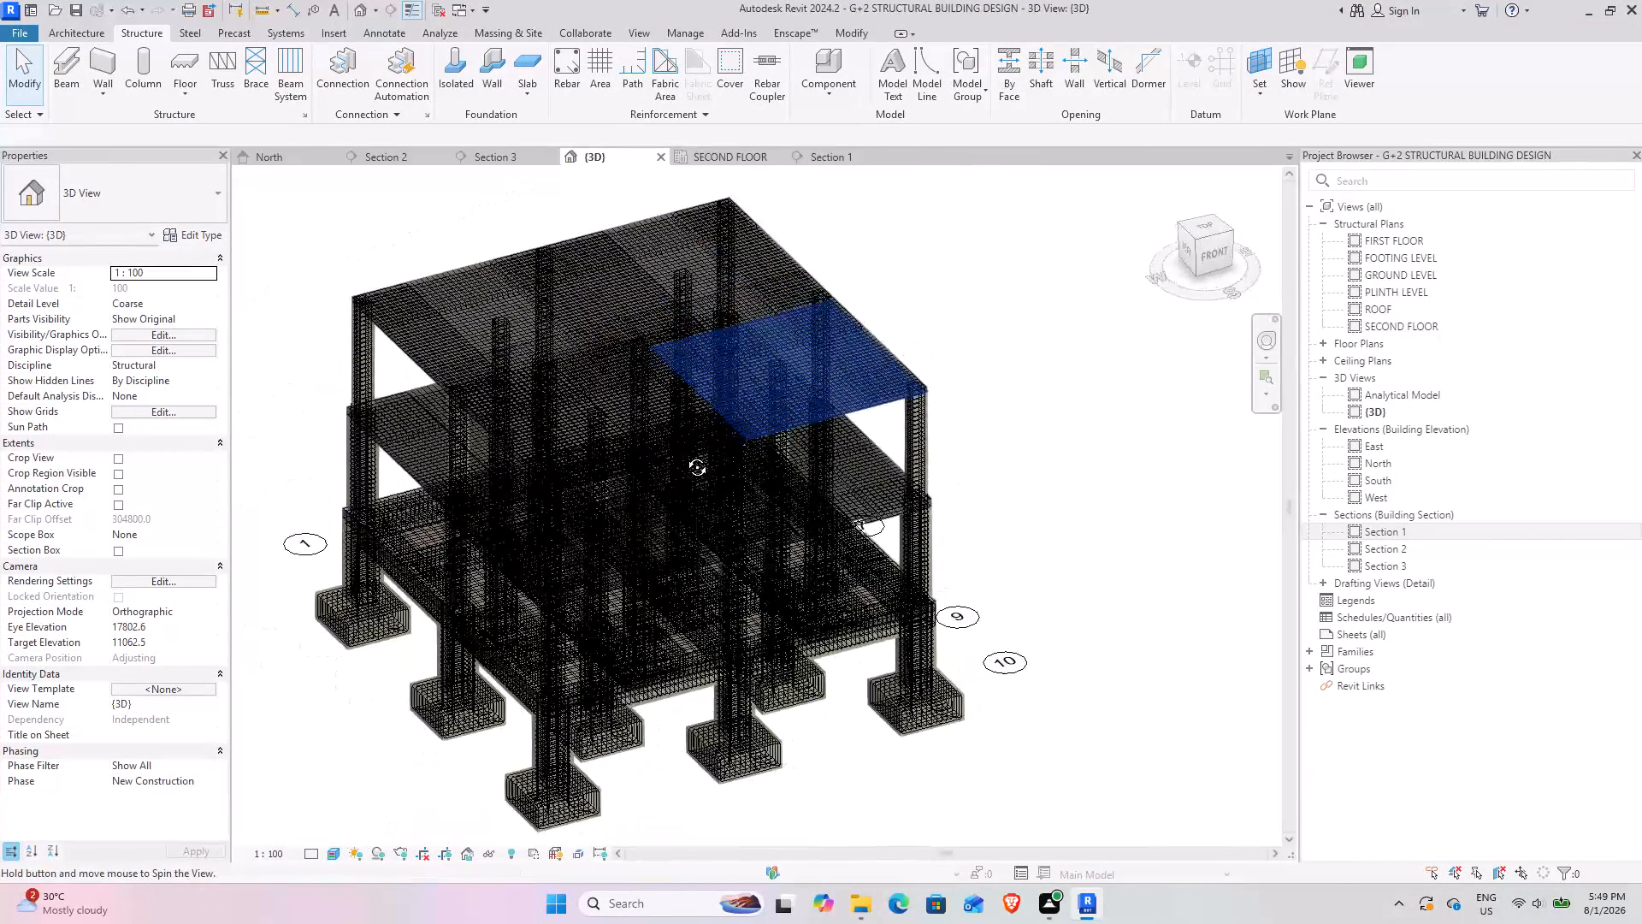
{"action": "middle_click_drag", "start_coordinate": [684, 454], "coordinate": [604, 260]}
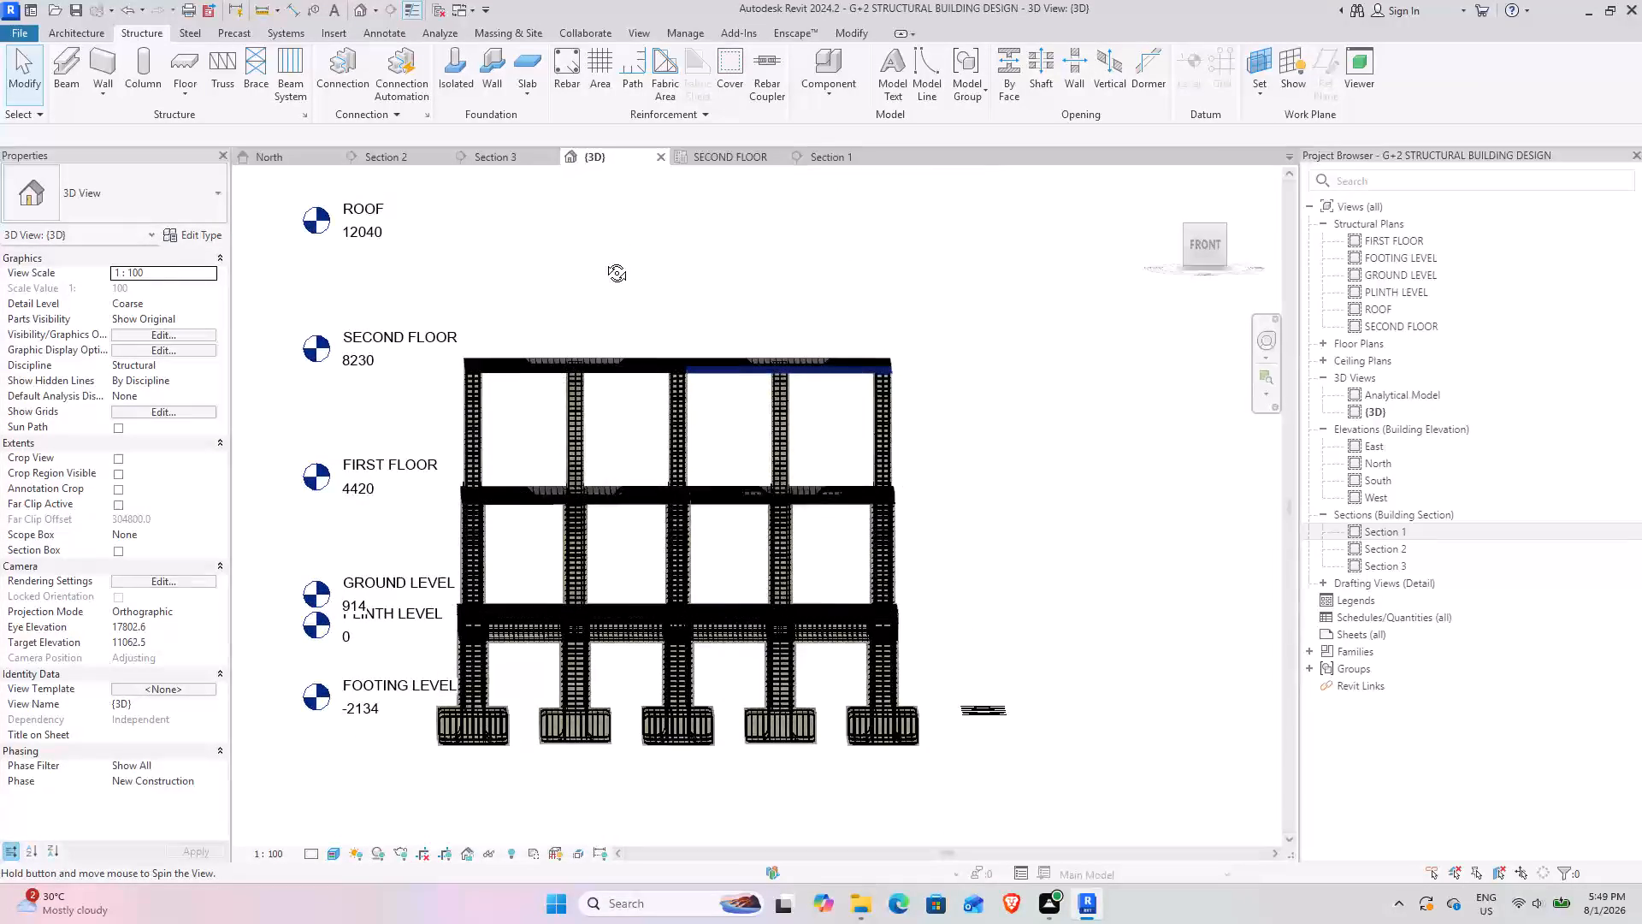
{"action": "middle_click_drag", "start_coordinate": [604, 260], "coordinate": [625, 234]}
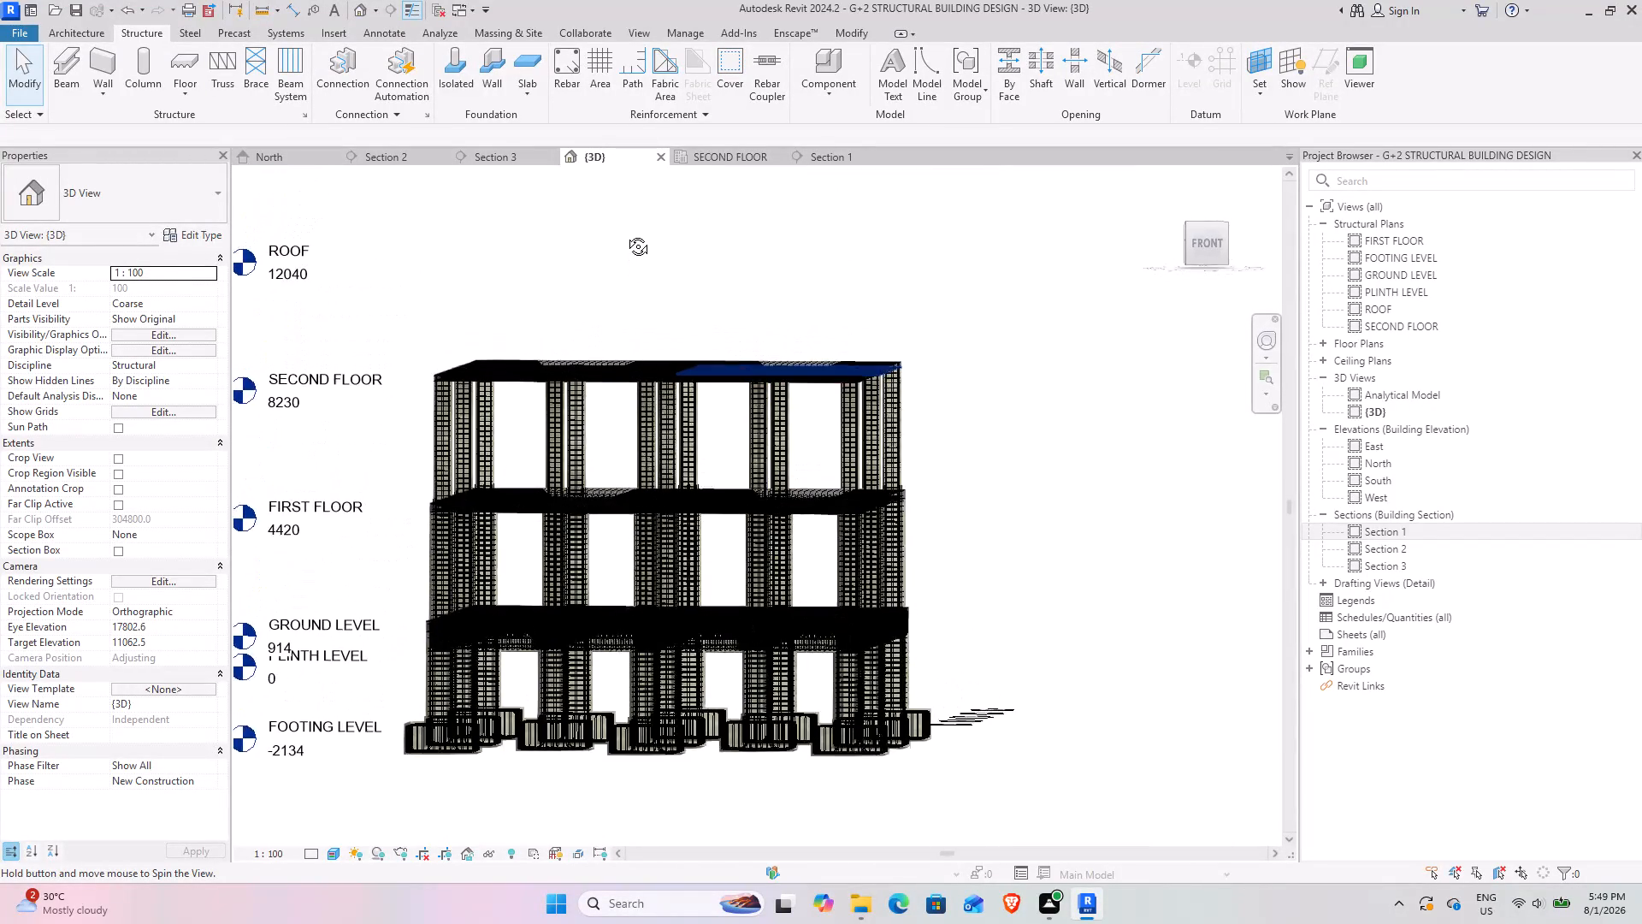
{"action": "middle_click_drag", "start_coordinate": [625, 234], "coordinate": [582, 300]}
{"action": "middle_click_drag", "start_coordinate": [771, 635], "coordinate": [794, 592], "text": "shift"}
{"action": "scroll", "coordinate": [837, 691], "scroll_direction": "up", "scroll_amount": 4}
Orient the {3D} view to the exact front and examine the frame from the footings to the SECOND FLOOR.
{"action": "left_click", "coordinate": [1219, 216]}
{"action": "left_click", "coordinate": [1200, 247]}
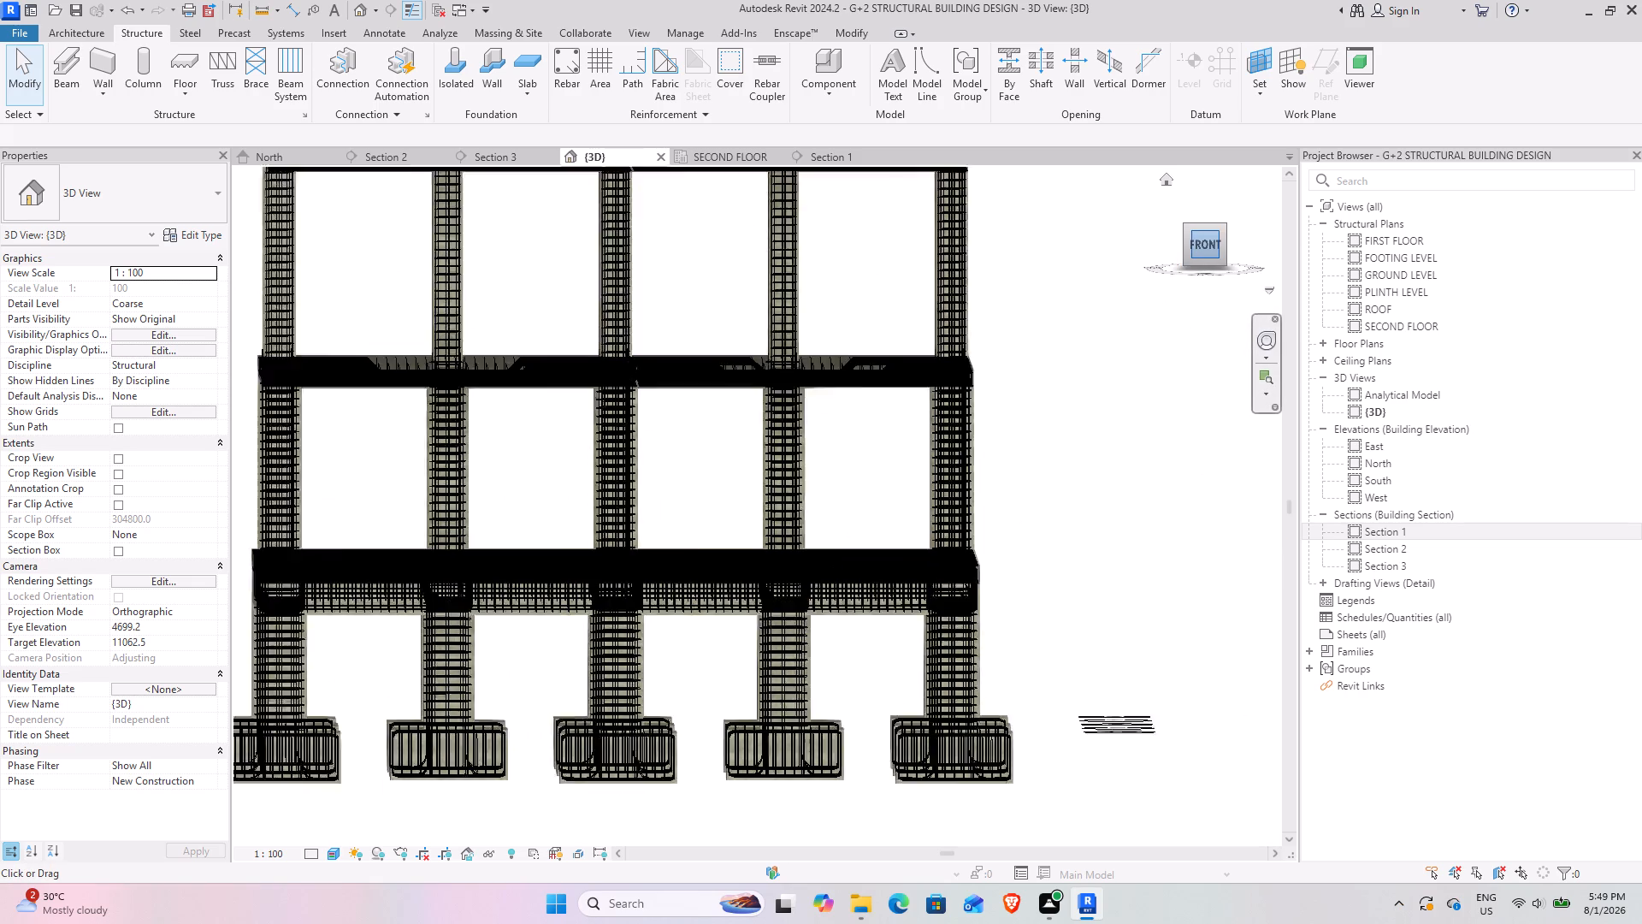
{"action": "scroll", "coordinate": [735, 585], "scroll_direction": "up", "scroll_amount": 7}
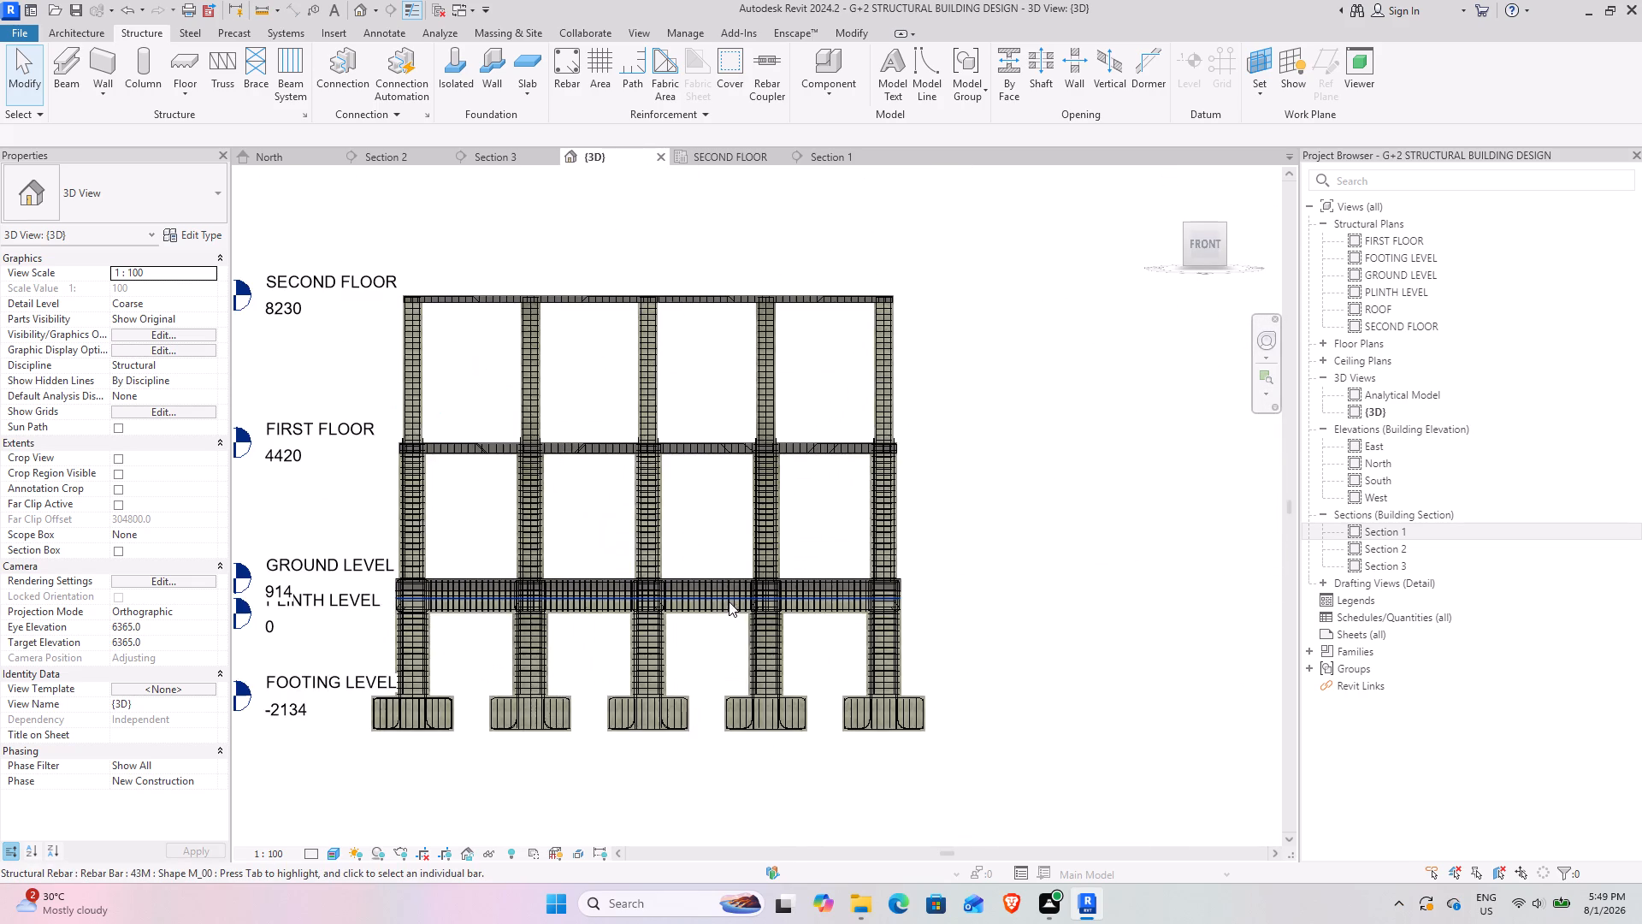
{"action": "scroll", "coordinate": [706, 618], "scroll_direction": "down", "scroll_amount": 2}
{"action": "middle_click_drag", "start_coordinate": [639, 653], "coordinate": [685, 628]}
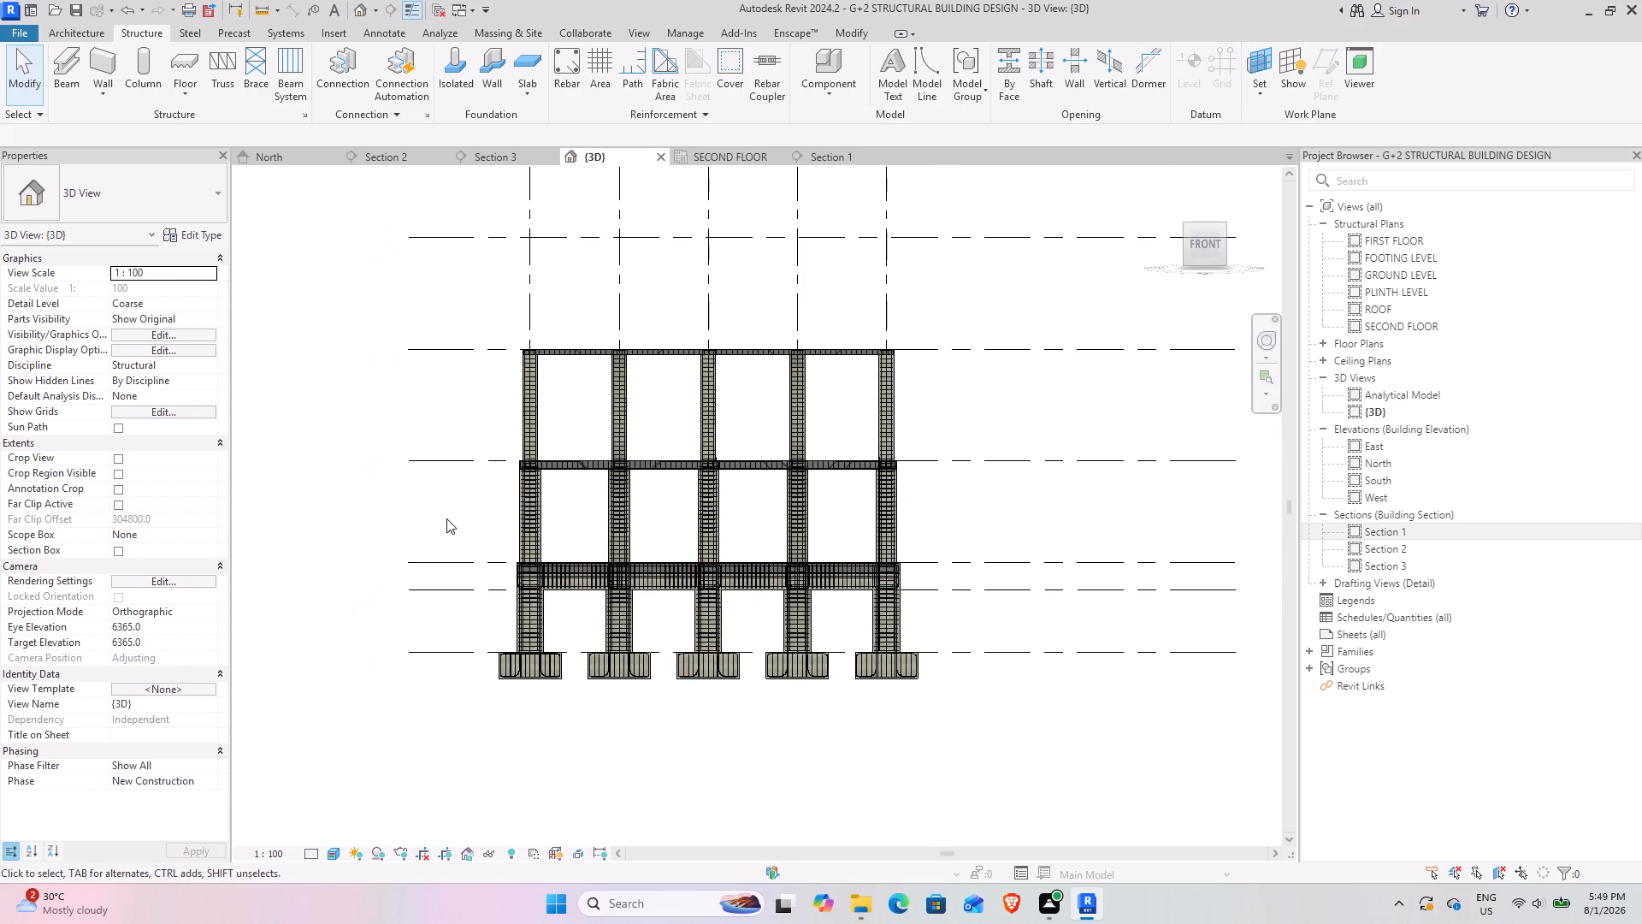
{"action": "scroll", "coordinate": [805, 489], "scroll_direction": "down", "scroll_amount": 4}
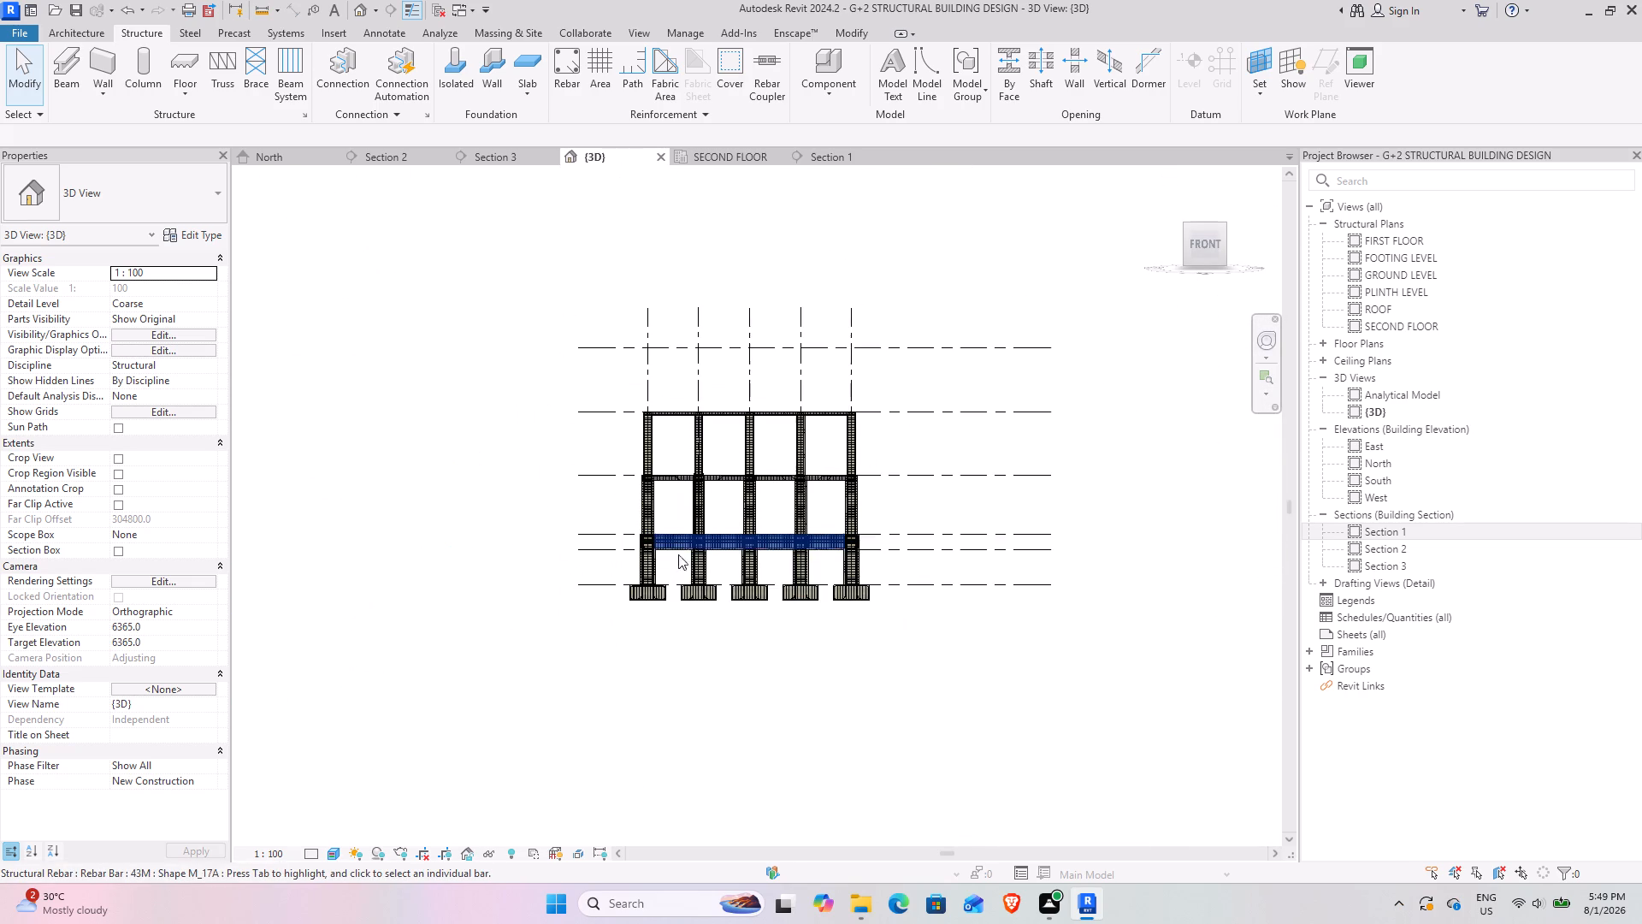
{"action": "scroll", "coordinate": [695, 546], "scroll_direction": "up", "scroll_amount": 3}
{"action": "middle_click_drag", "start_coordinate": [828, 564], "coordinate": [751, 612]}
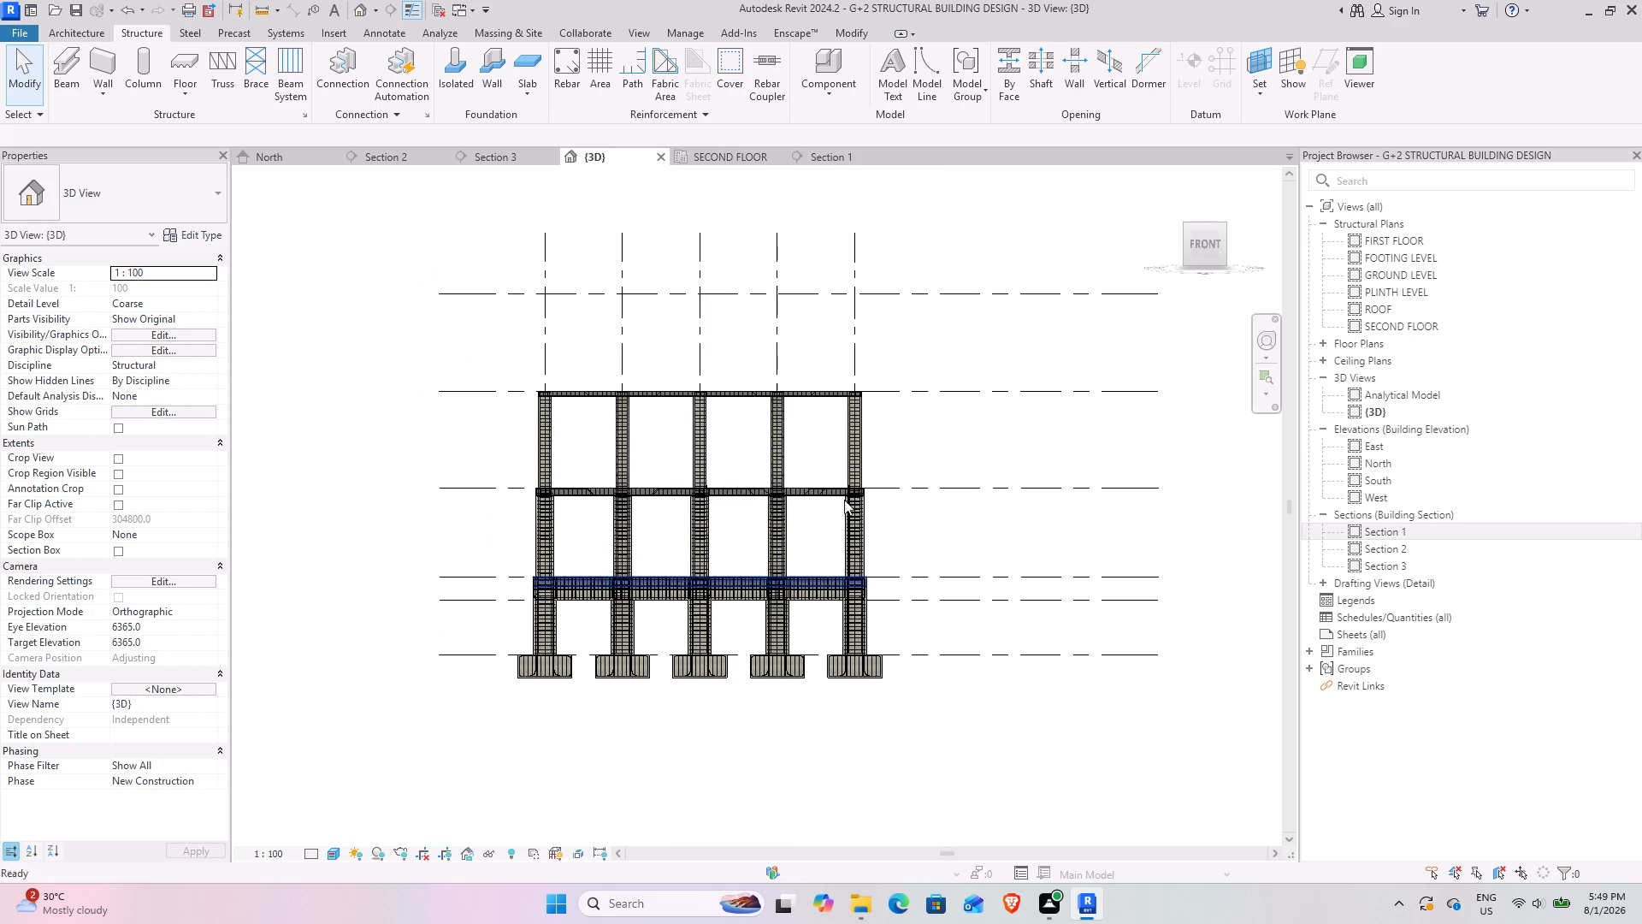
Open the North elevation and examine the footings, columns, beams and slabs up to the SECOND FLOOR level.
{"action": "left_click", "coordinate": [264, 157]}
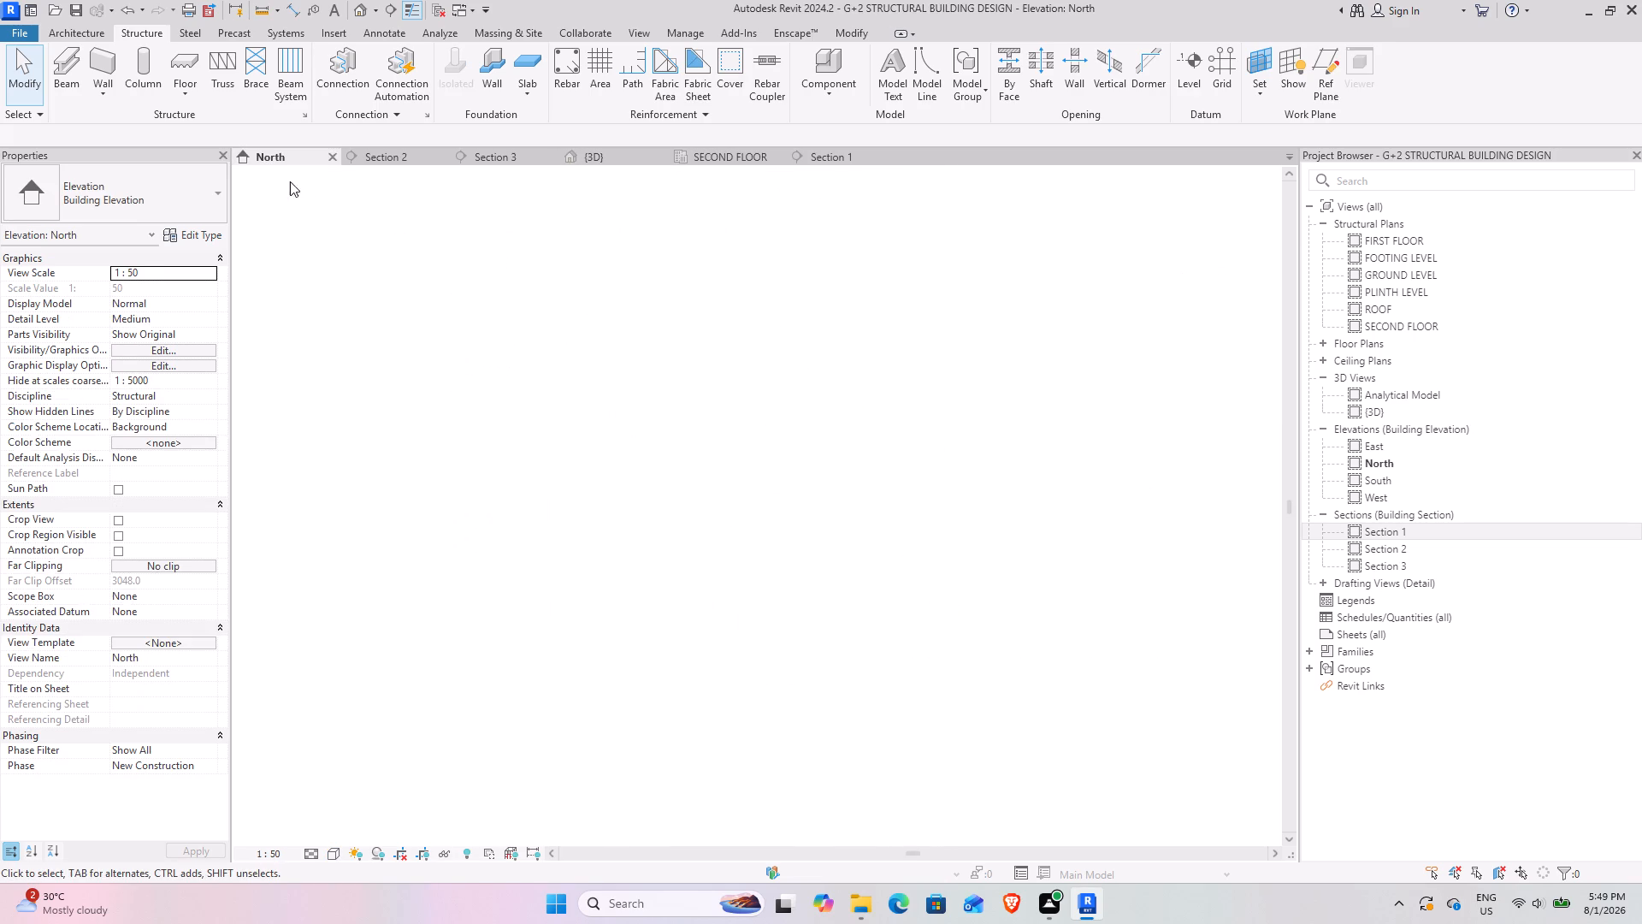
{"action": "scroll", "coordinate": [682, 477], "scroll_direction": "down", "scroll_amount": 12}
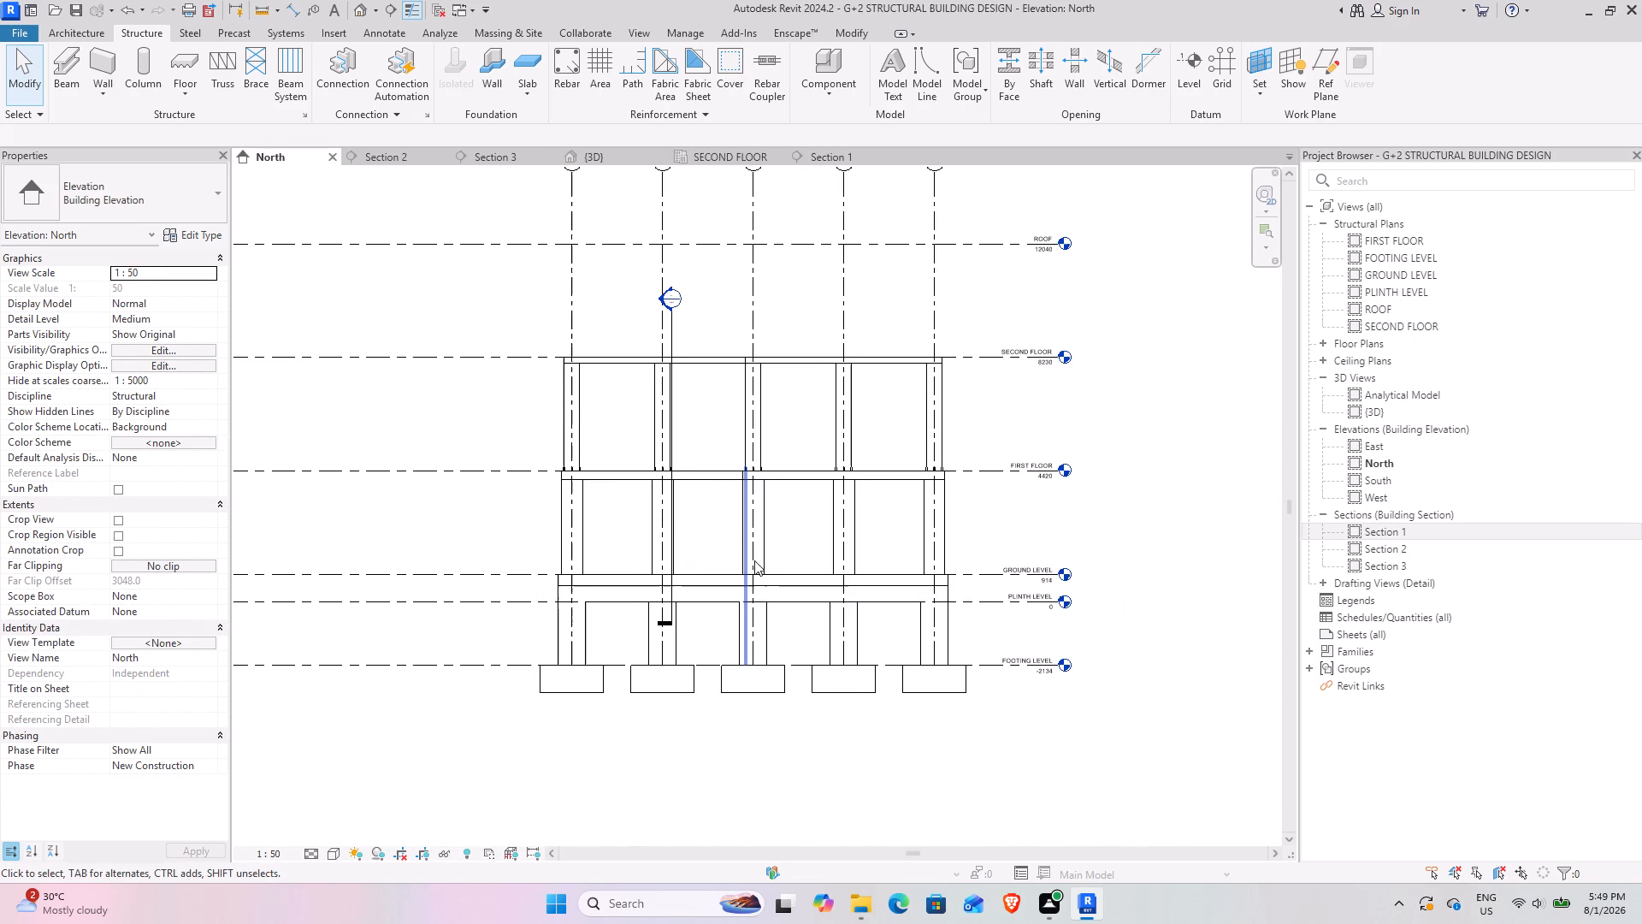
{"action": "middle_click_drag", "start_coordinate": [775, 577], "coordinate": [643, 583]}
{"action": "middle_click_drag", "start_coordinate": [661, 771], "coordinate": [704, 701]}
{"action": "scroll", "coordinate": [611, 503], "scroll_direction": "up", "scroll_amount": 8}
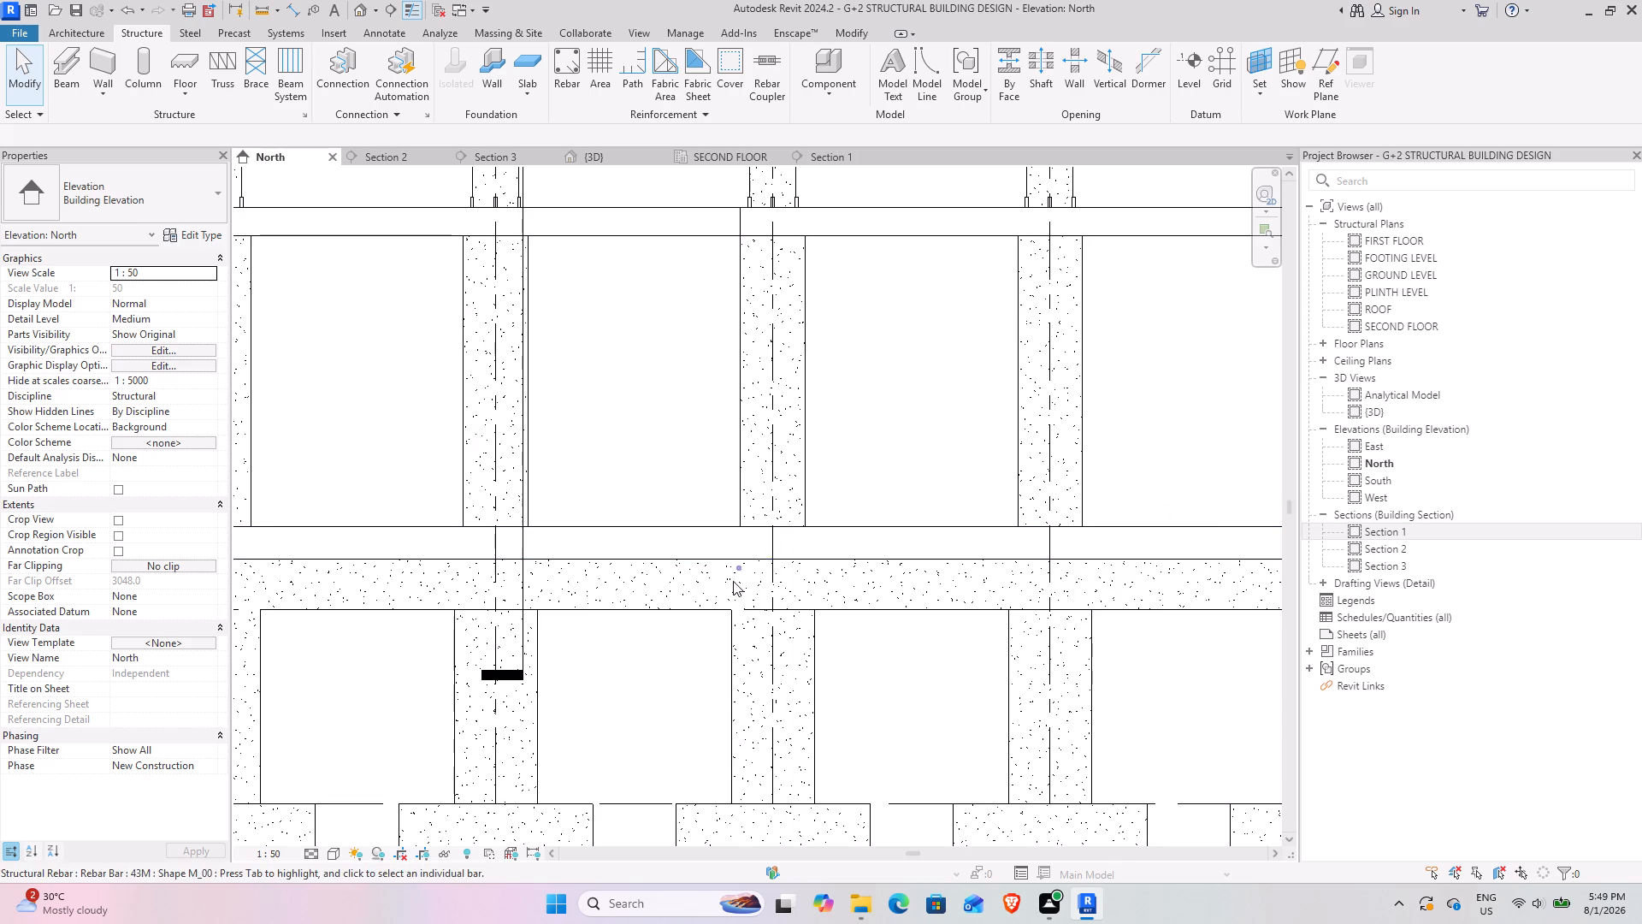
{"action": "scroll", "coordinate": [806, 435], "scroll_direction": "down", "scroll_amount": 4}
{"action": "scroll", "coordinate": [677, 282], "scroll_direction": "down", "scroll_amount": 4}
{"action": "middle_click_drag", "start_coordinate": [677, 297], "coordinate": [677, 346]}
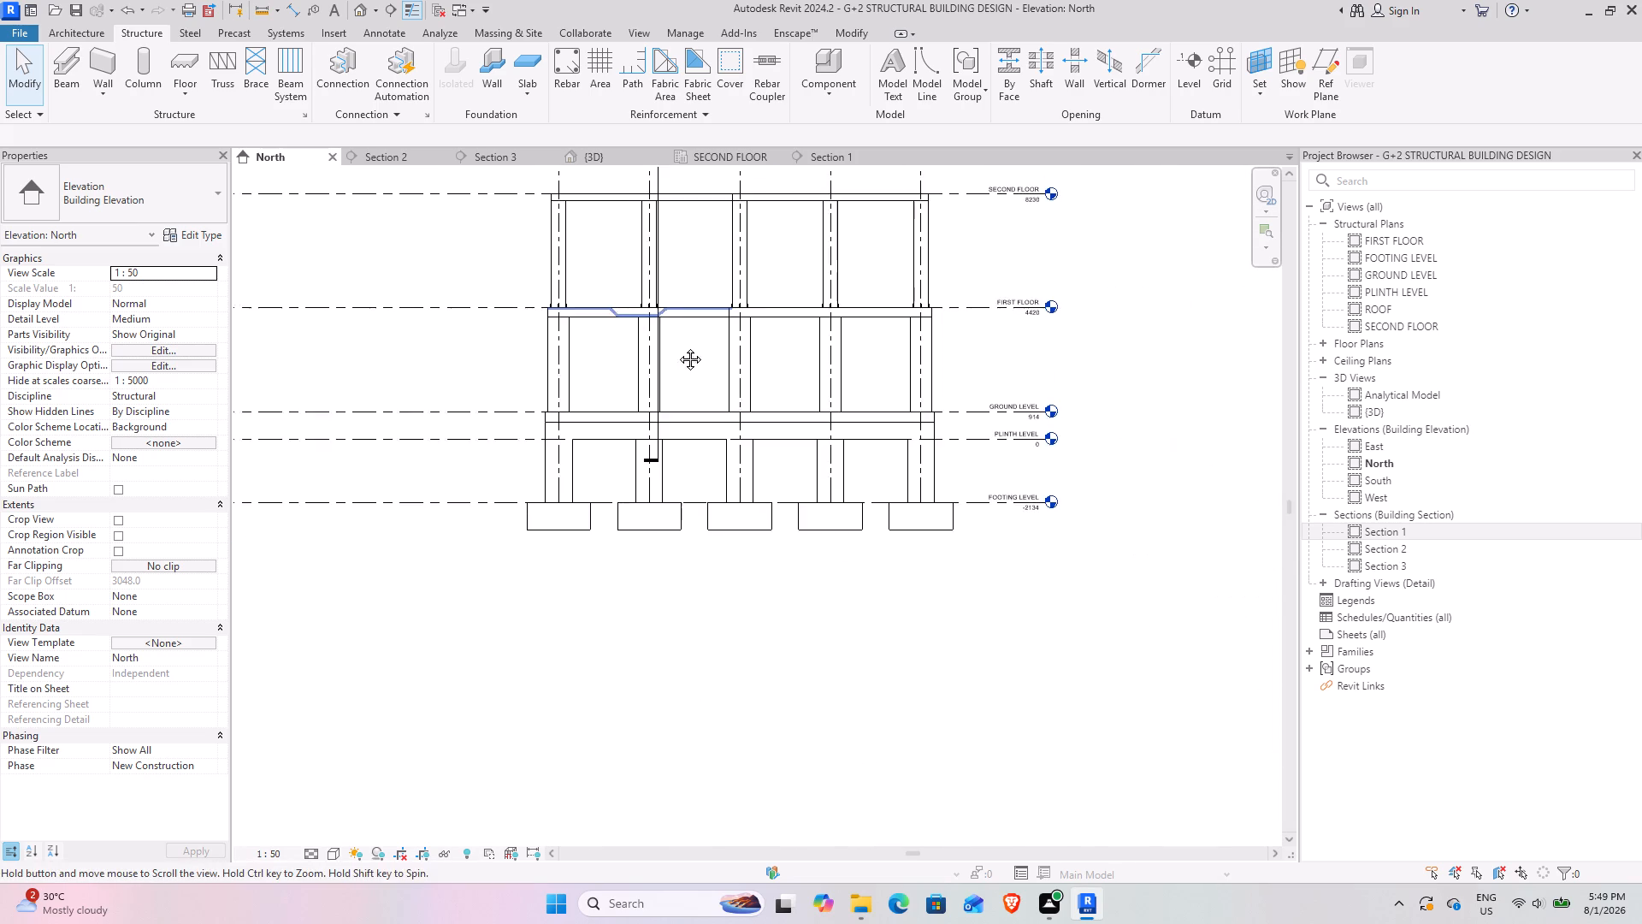
{"action": "middle_click_drag", "start_coordinate": [677, 346], "coordinate": [657, 458]}
{"action": "scroll", "coordinate": [665, 349], "scroll_direction": "up", "scroll_amount": 4}
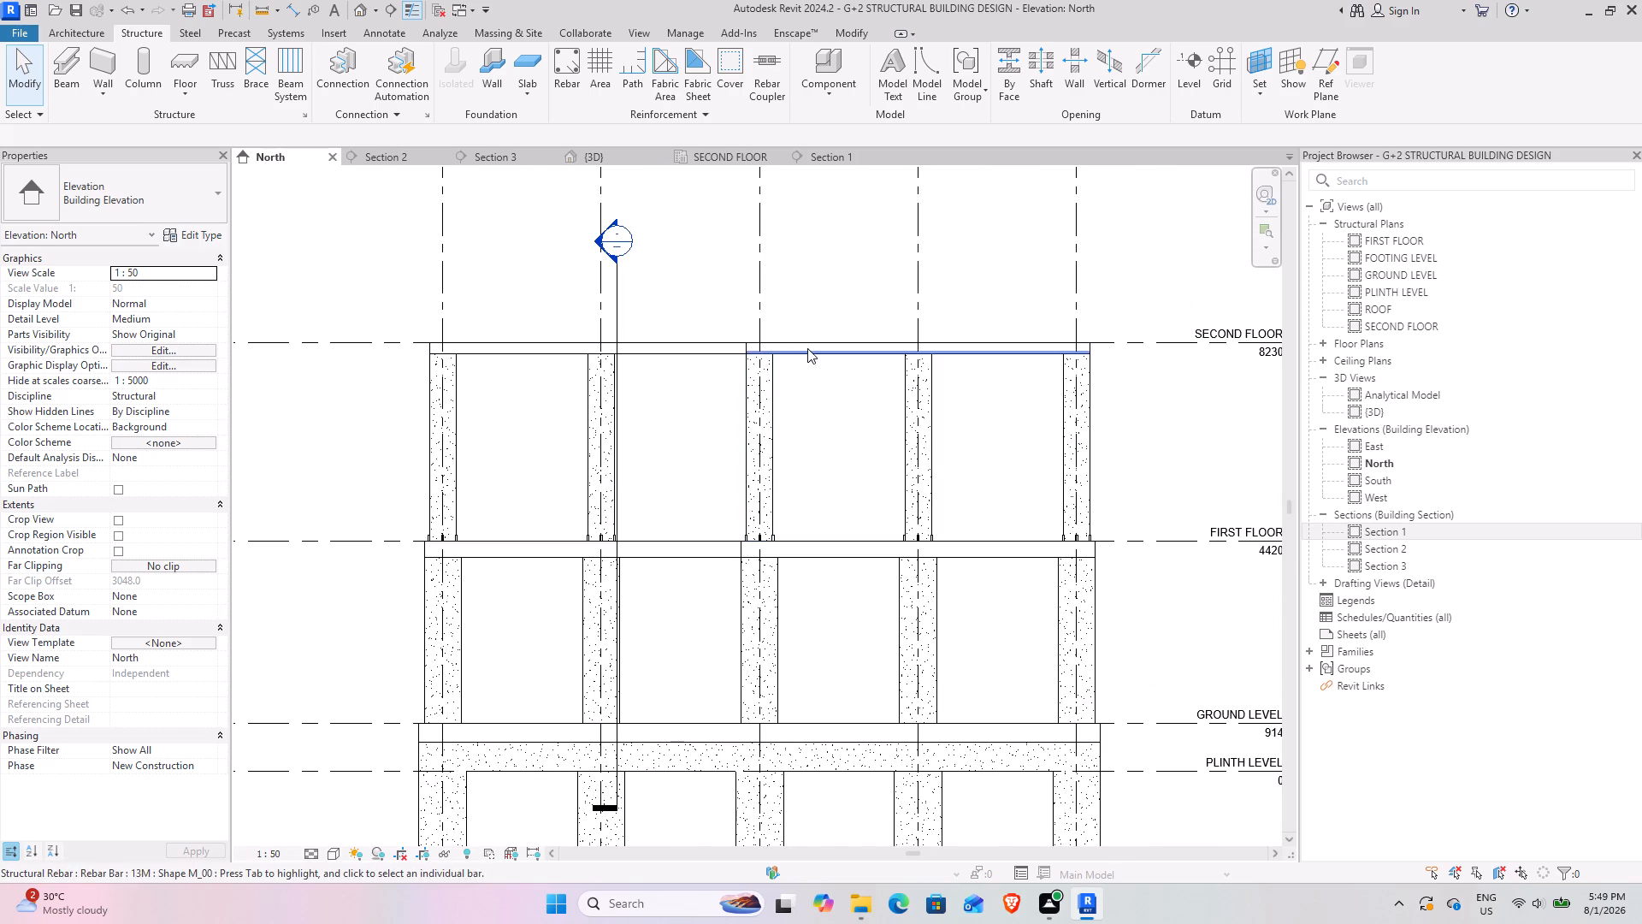
{"action": "scroll", "coordinate": [803, 347], "scroll_direction": "down", "scroll_amount": 4}
{"action": "middle_click_drag", "start_coordinate": [829, 353], "coordinate": [751, 441]}
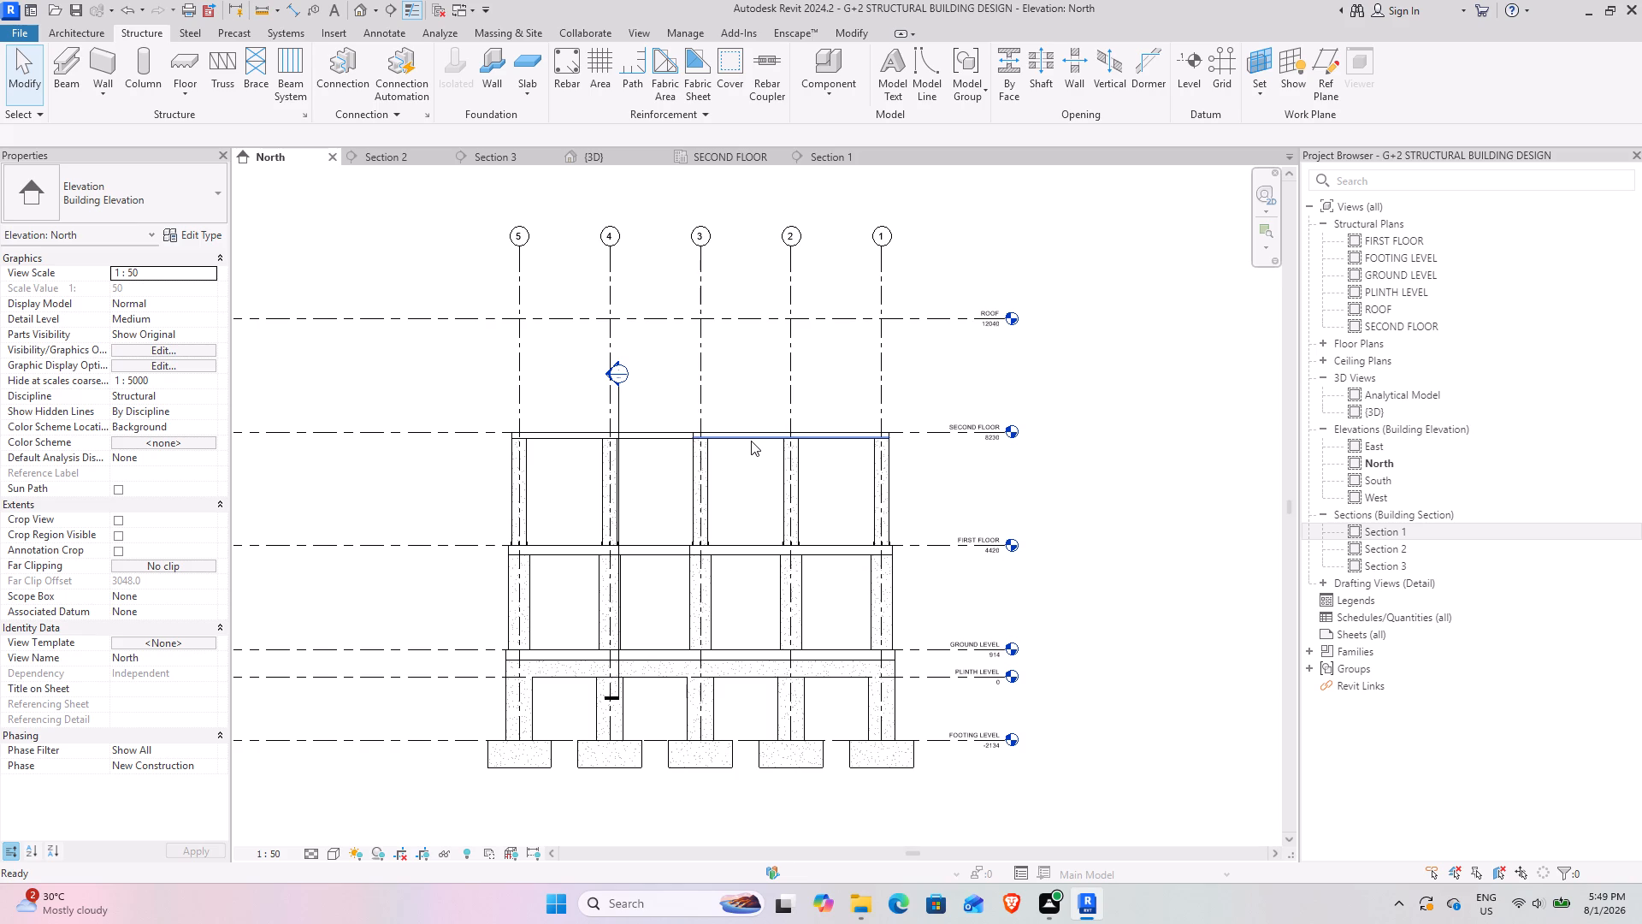
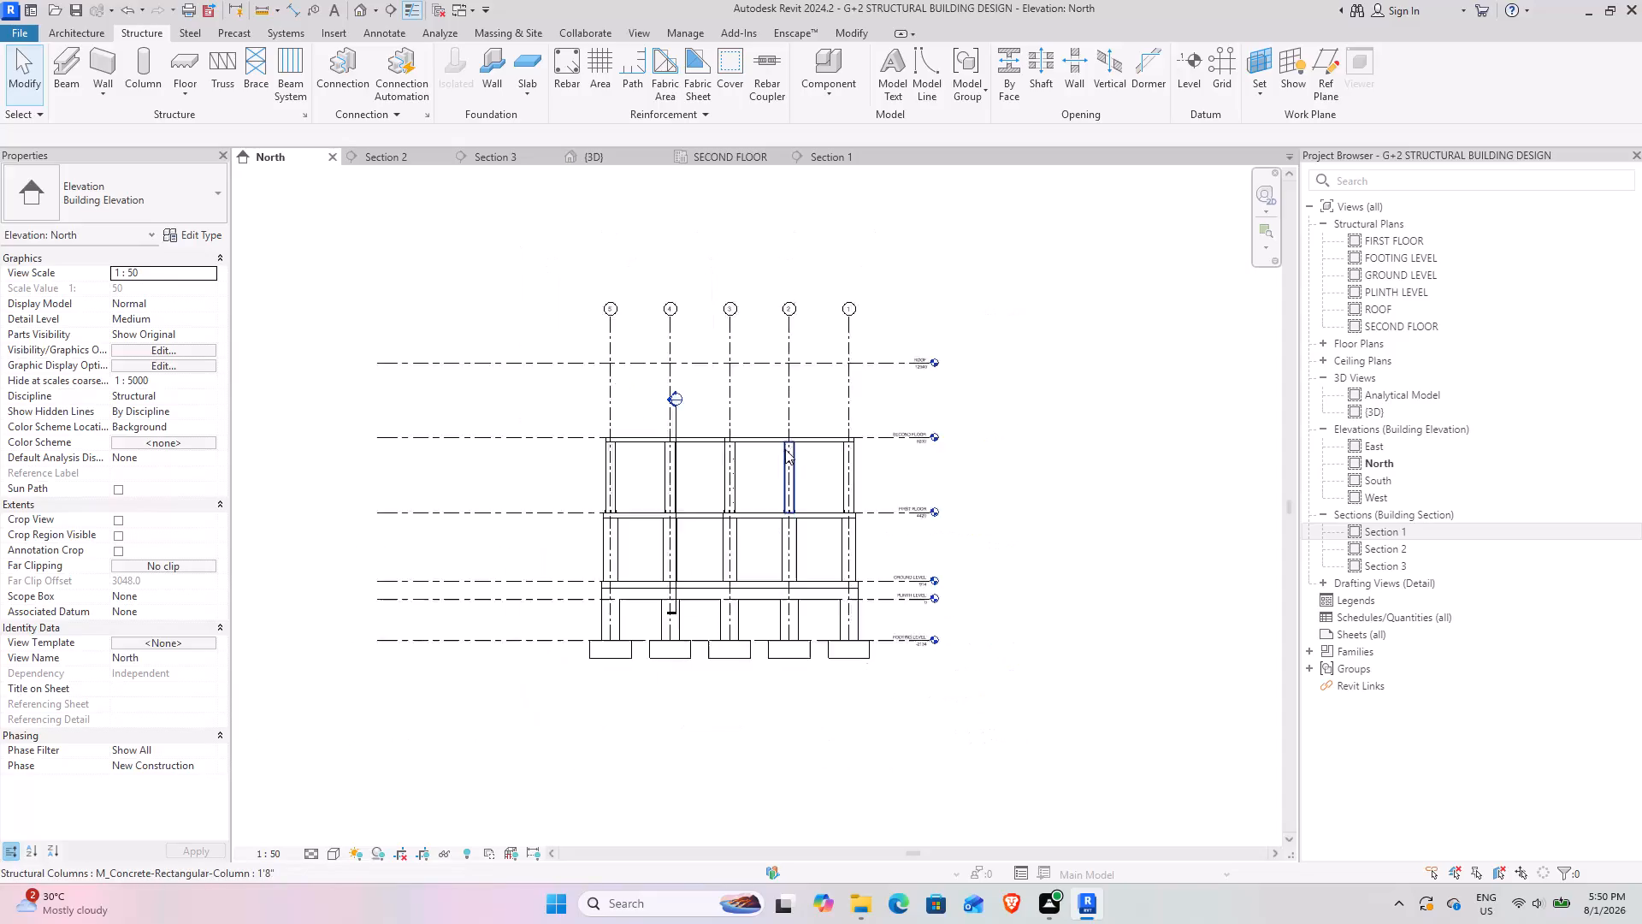
Examine the columns, beams and footings from the footing level to the roof in the North elevation.
{"action": "middle_click_drag", "start_coordinate": [607, 597], "coordinate": [653, 569]}
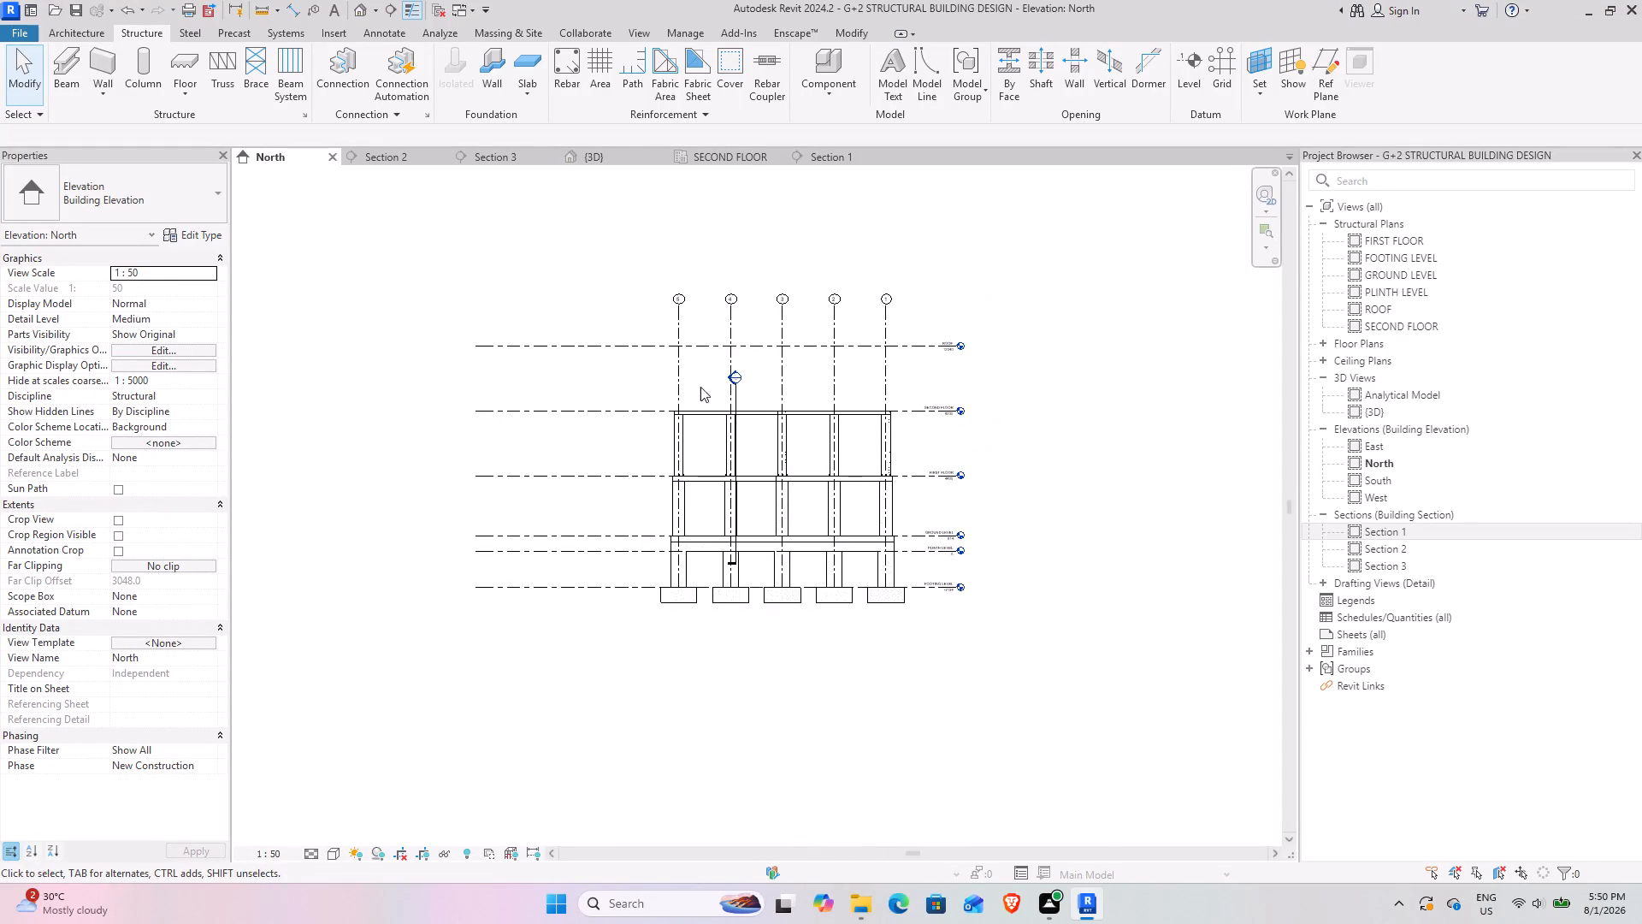
{"action": "scroll", "coordinate": [702, 375], "scroll_direction": "up", "scroll_amount": 5}
{"action": "middle_click_drag", "start_coordinate": [764, 533], "coordinate": [680, 494]}
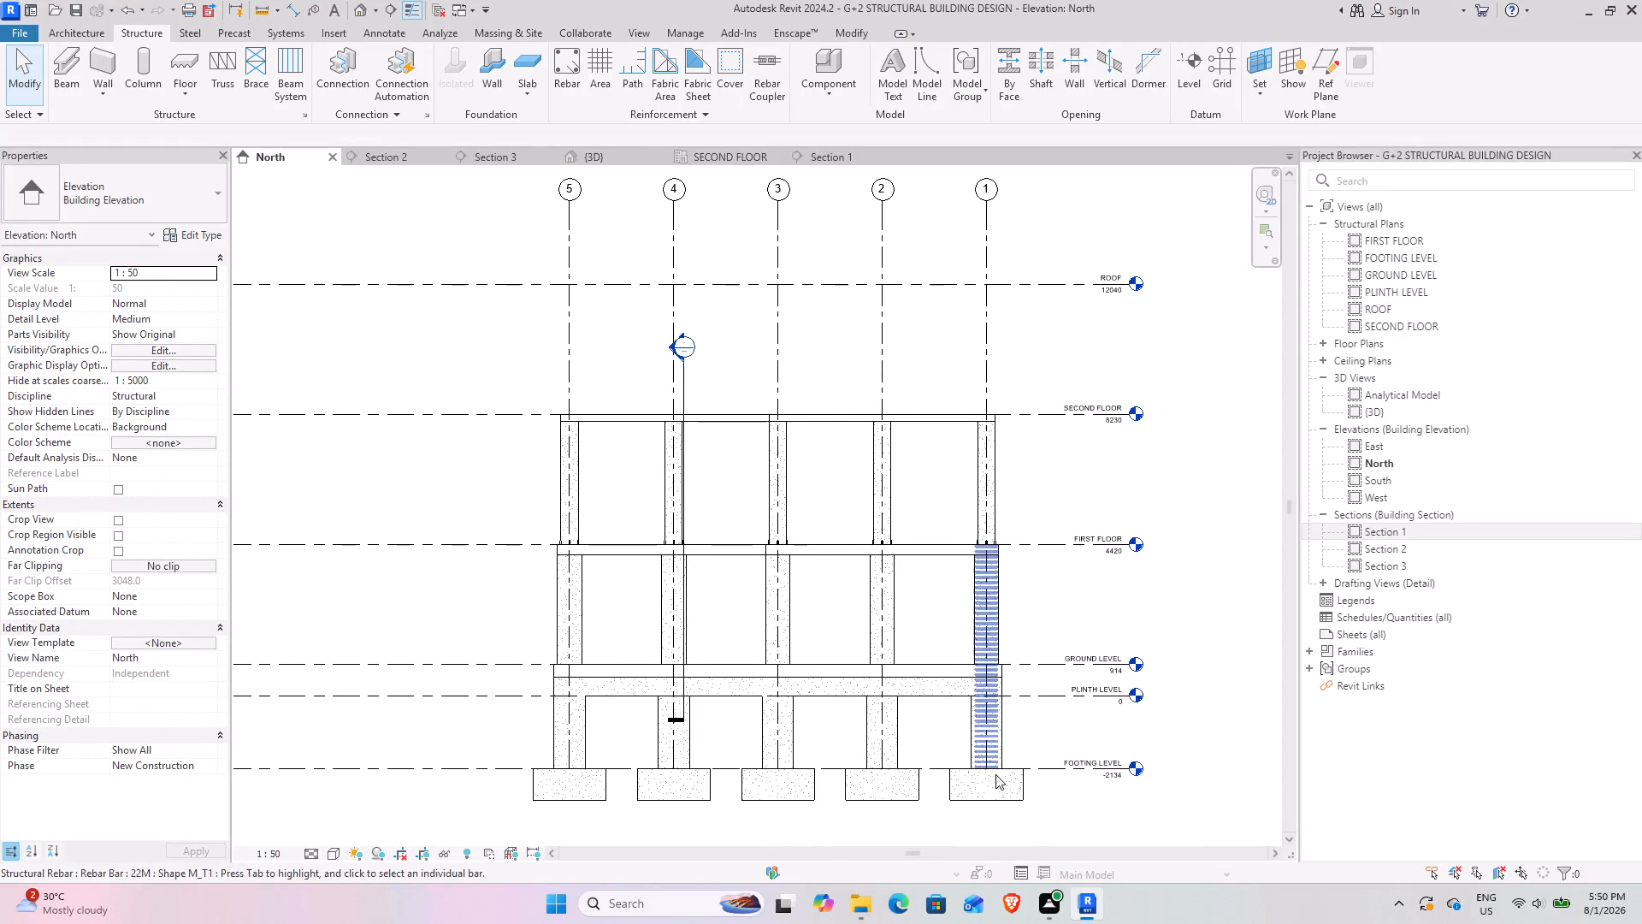
{"action": "middle_click_drag", "start_coordinate": [901, 703], "coordinate": [799, 619]}
{"action": "scroll", "coordinate": [761, 673], "scroll_direction": "up", "scroll_amount": 3}
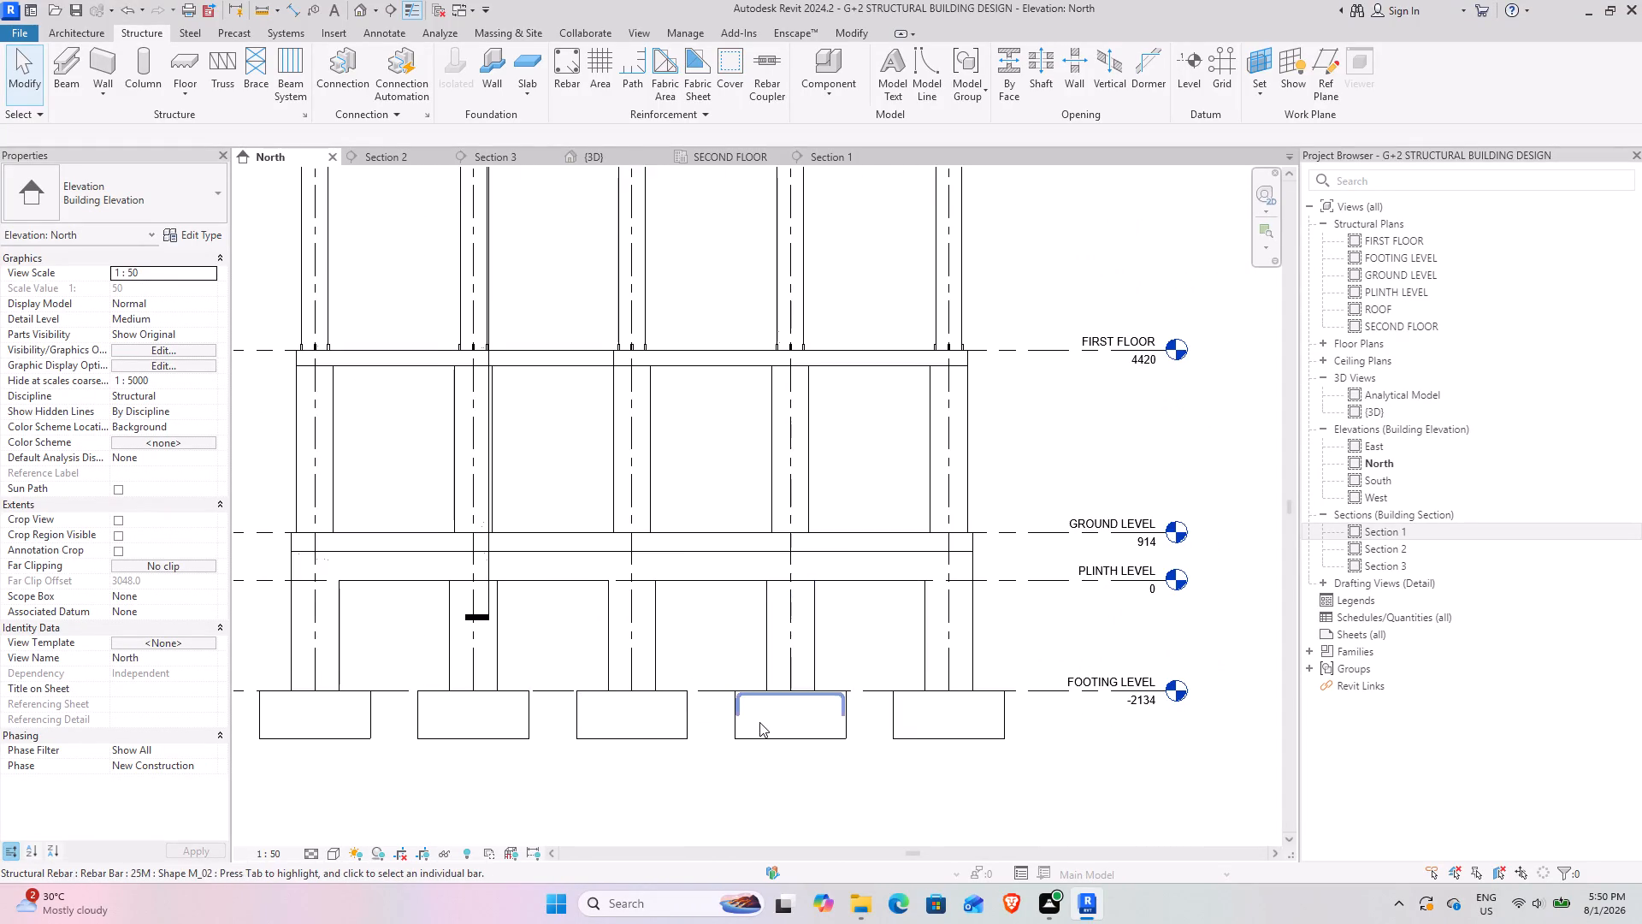
{"action": "middle_click_drag", "start_coordinate": [757, 715], "coordinate": [782, 687]}
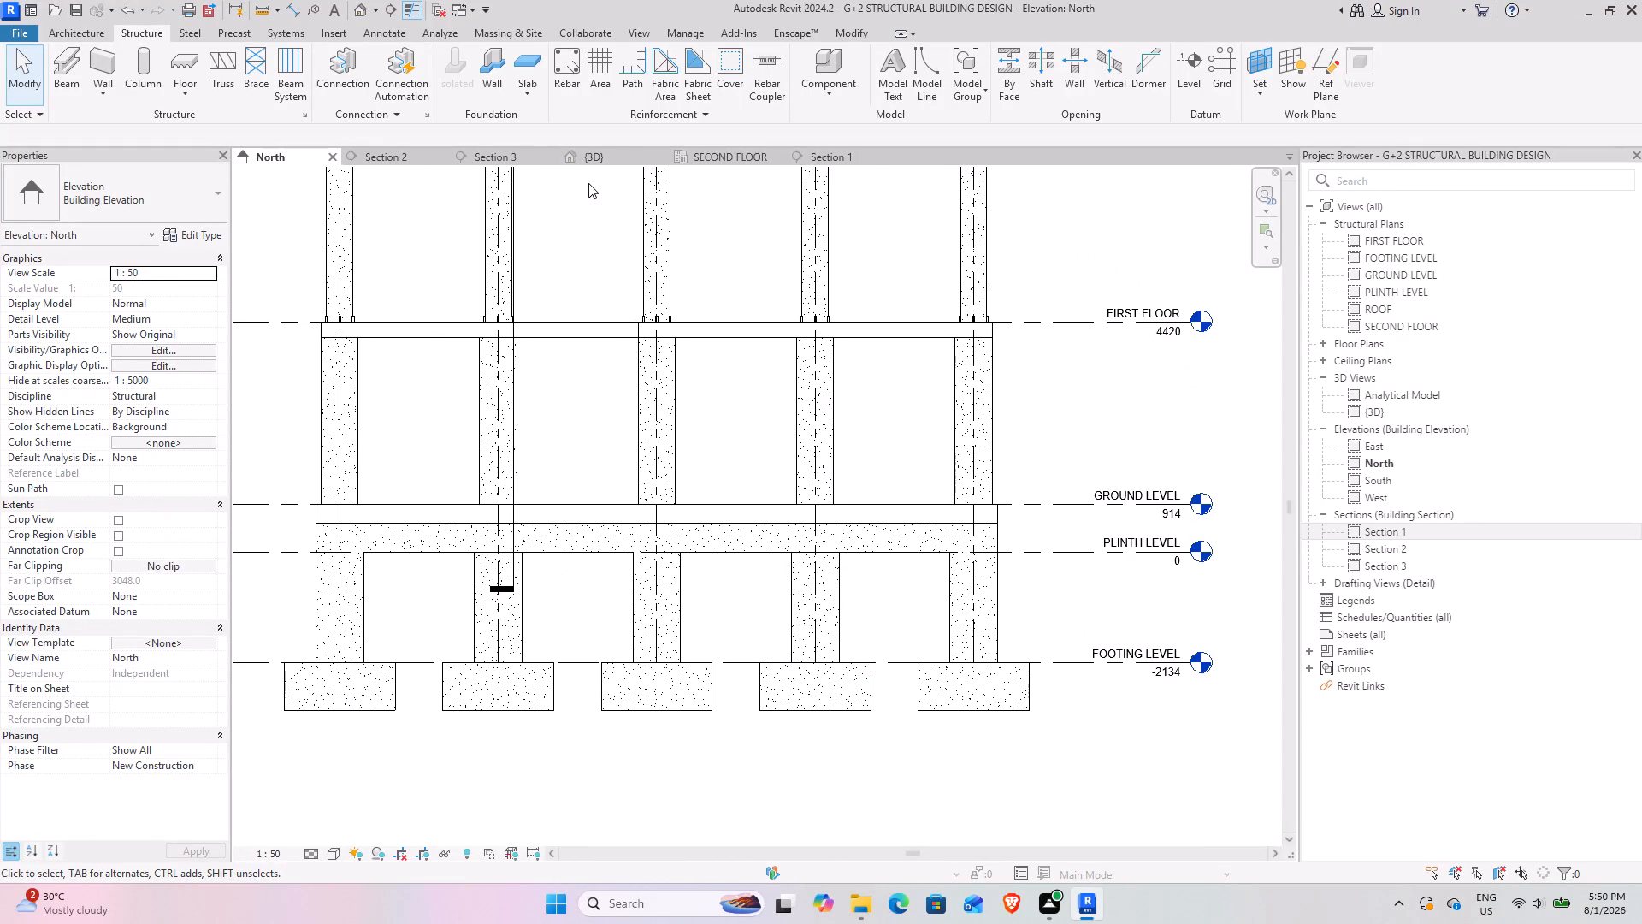
{"action": "scroll", "coordinate": [773, 477], "scroll_direction": "down", "scroll_amount": 3}
{"action": "middle_click_drag", "start_coordinate": [818, 424], "coordinate": [827, 589]}
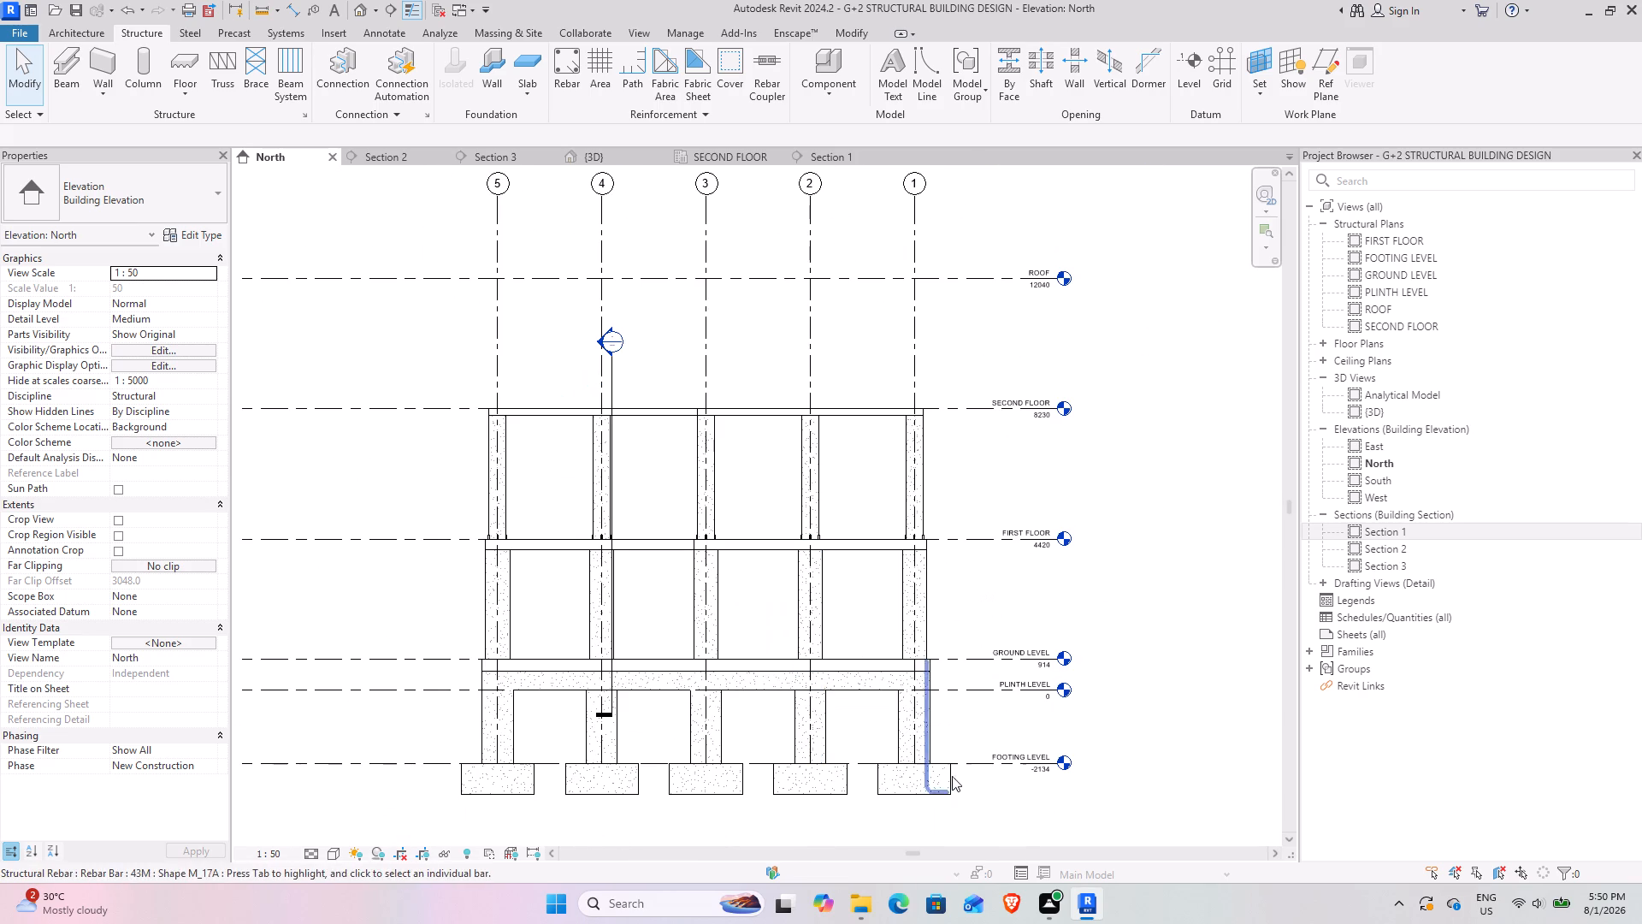
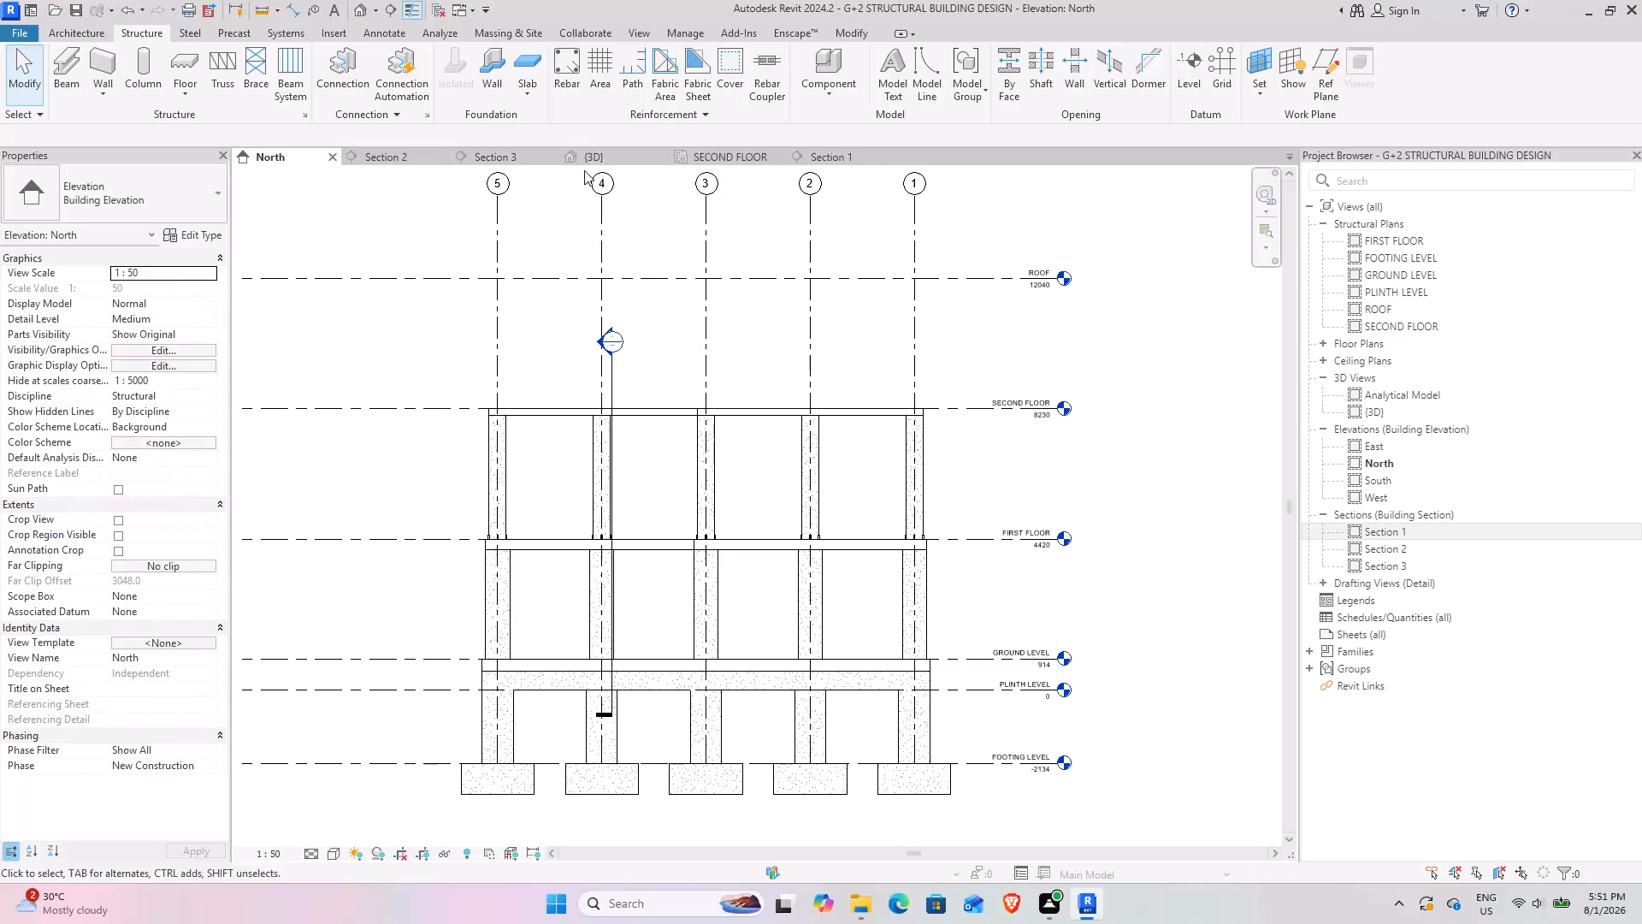
Examine the reinforced building frame in the 3D view and the grid layout on the ROOF structural plan.
{"action": "left_click", "coordinate": [604, 162]}
{"action": "scroll", "coordinate": [783, 561], "scroll_direction": "down", "scroll_amount": 2}
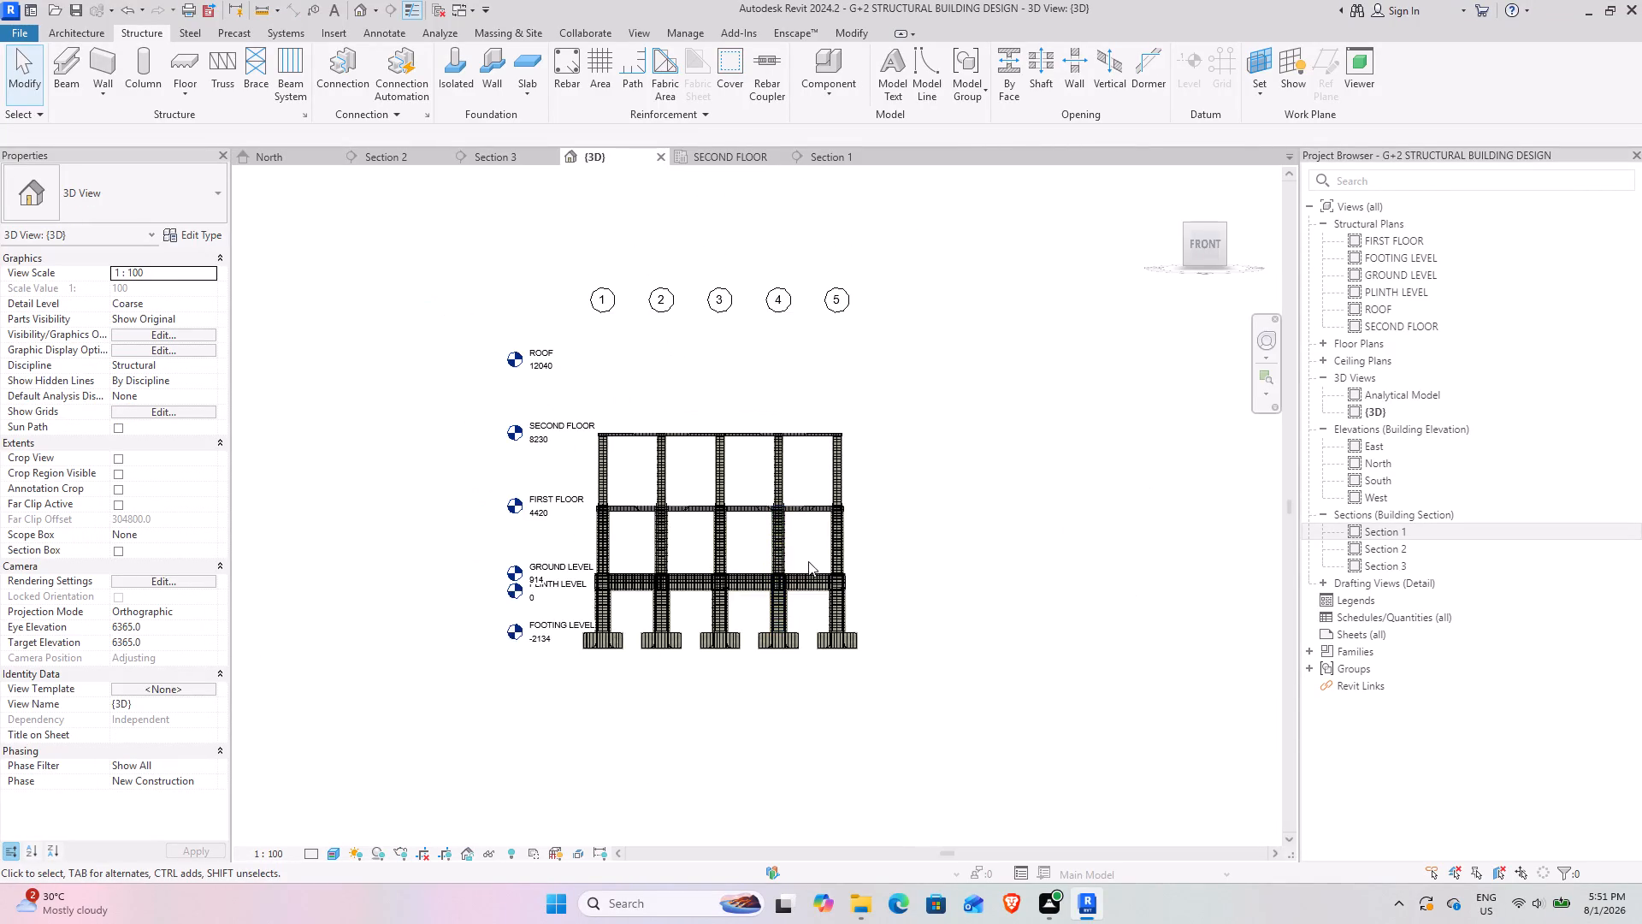
{"action": "middle_click_drag", "start_coordinate": [806, 560], "coordinate": [503, 759], "text": "shift"}
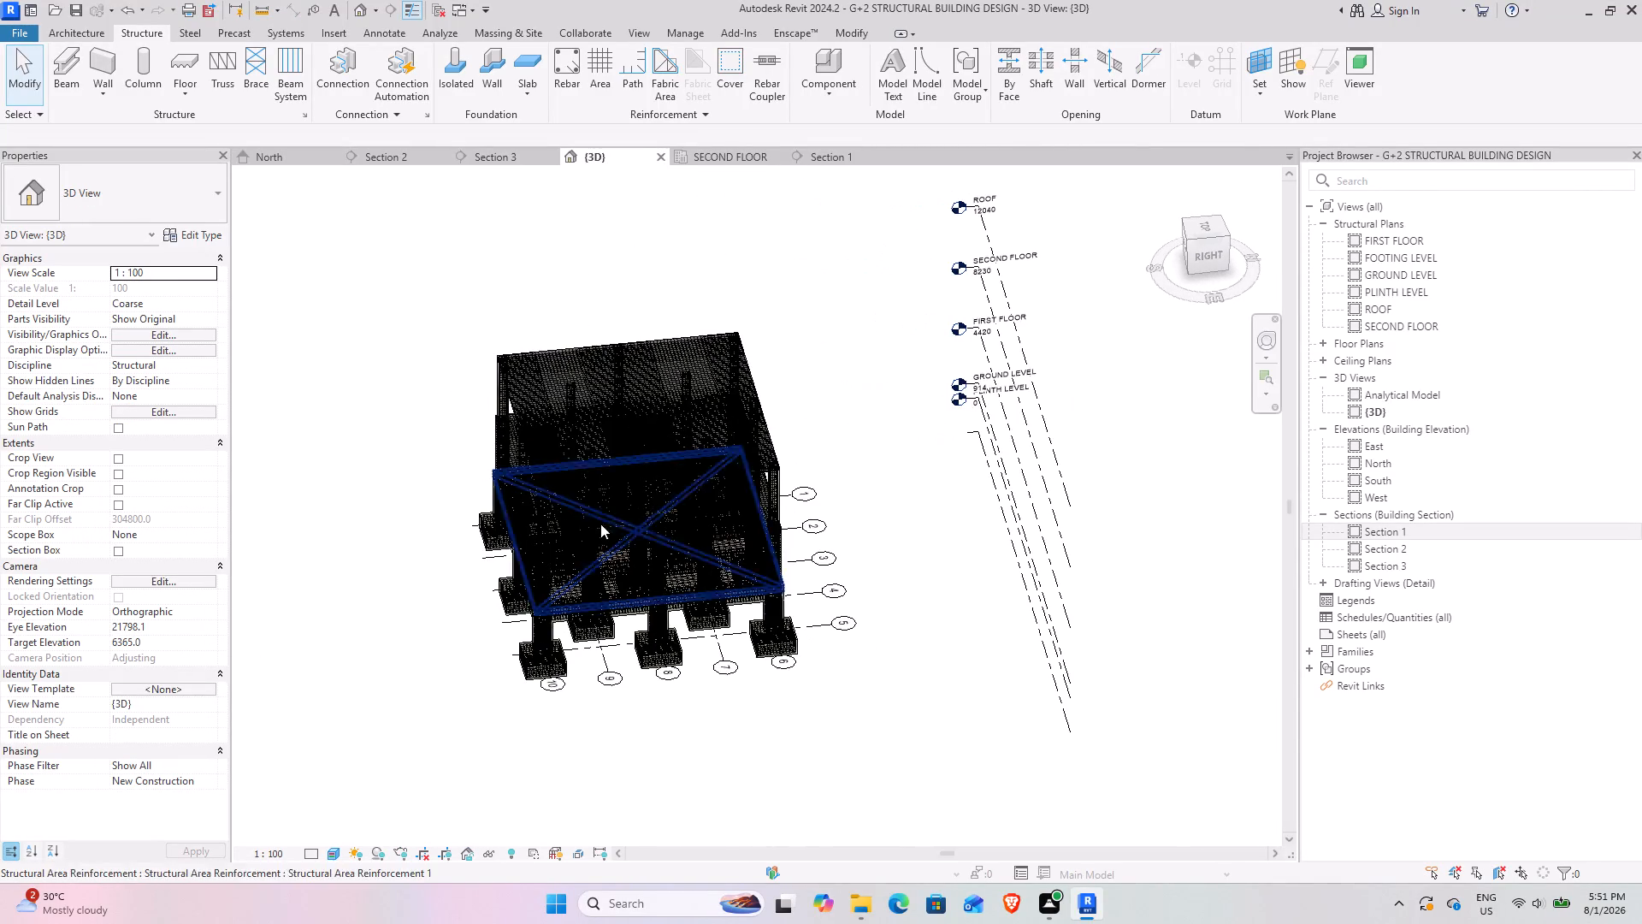
{"action": "scroll", "coordinate": [603, 362], "scroll_direction": "up", "scroll_amount": 6}
{"action": "middle_click_drag", "start_coordinate": [687, 583], "coordinate": [722, 528], "text": "shift"}
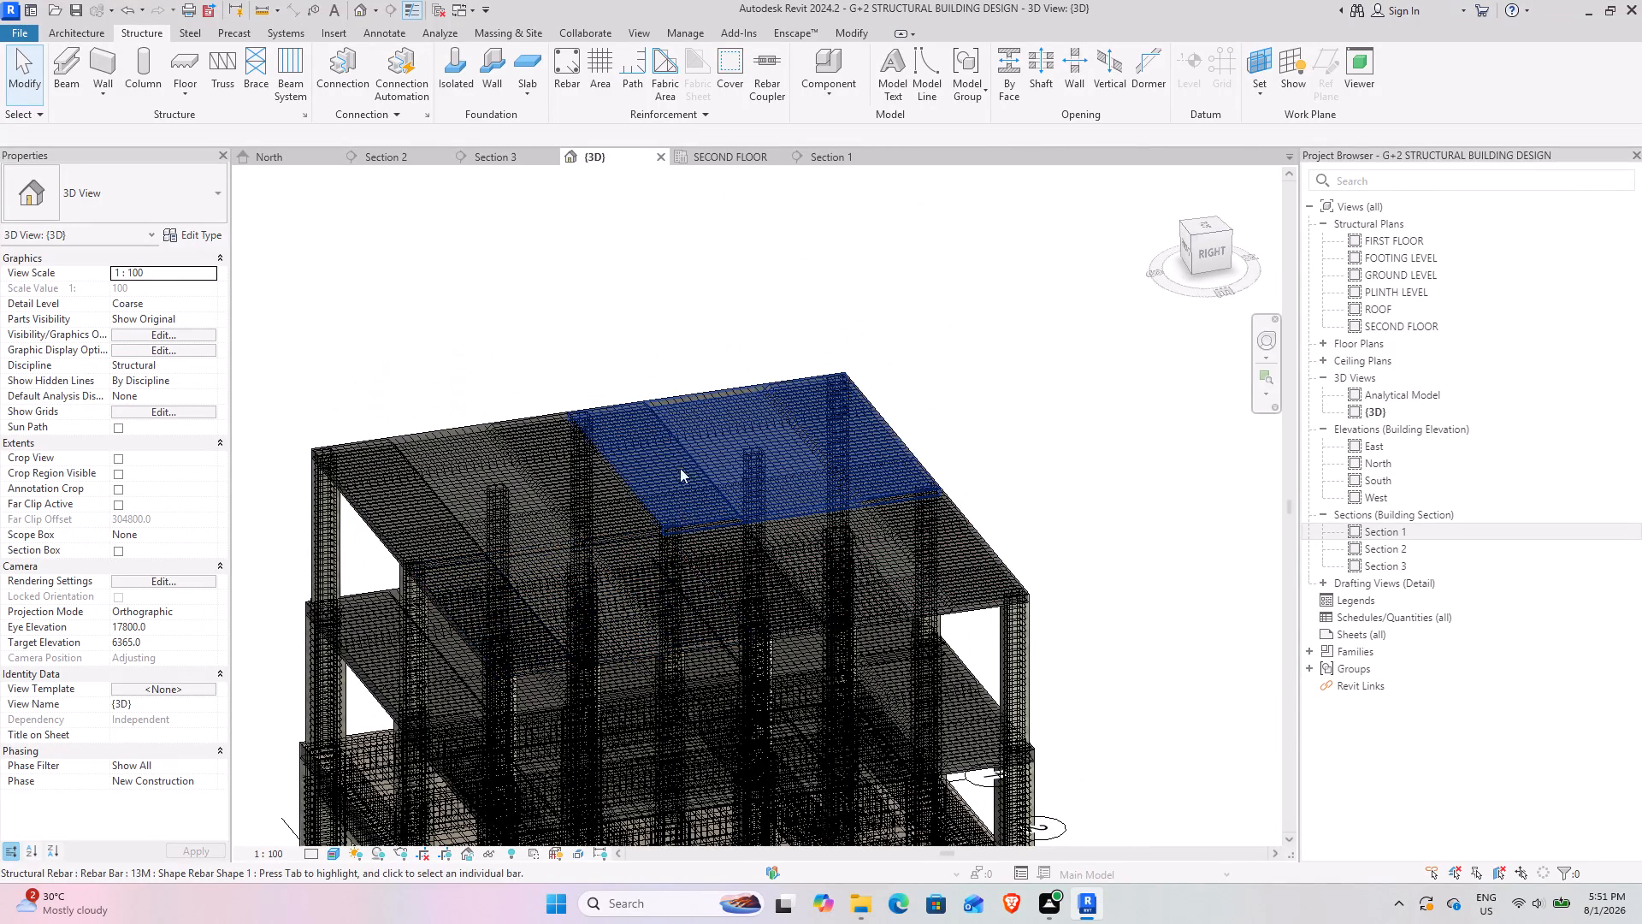
{"action": "double_click", "coordinate": [1398, 314]}
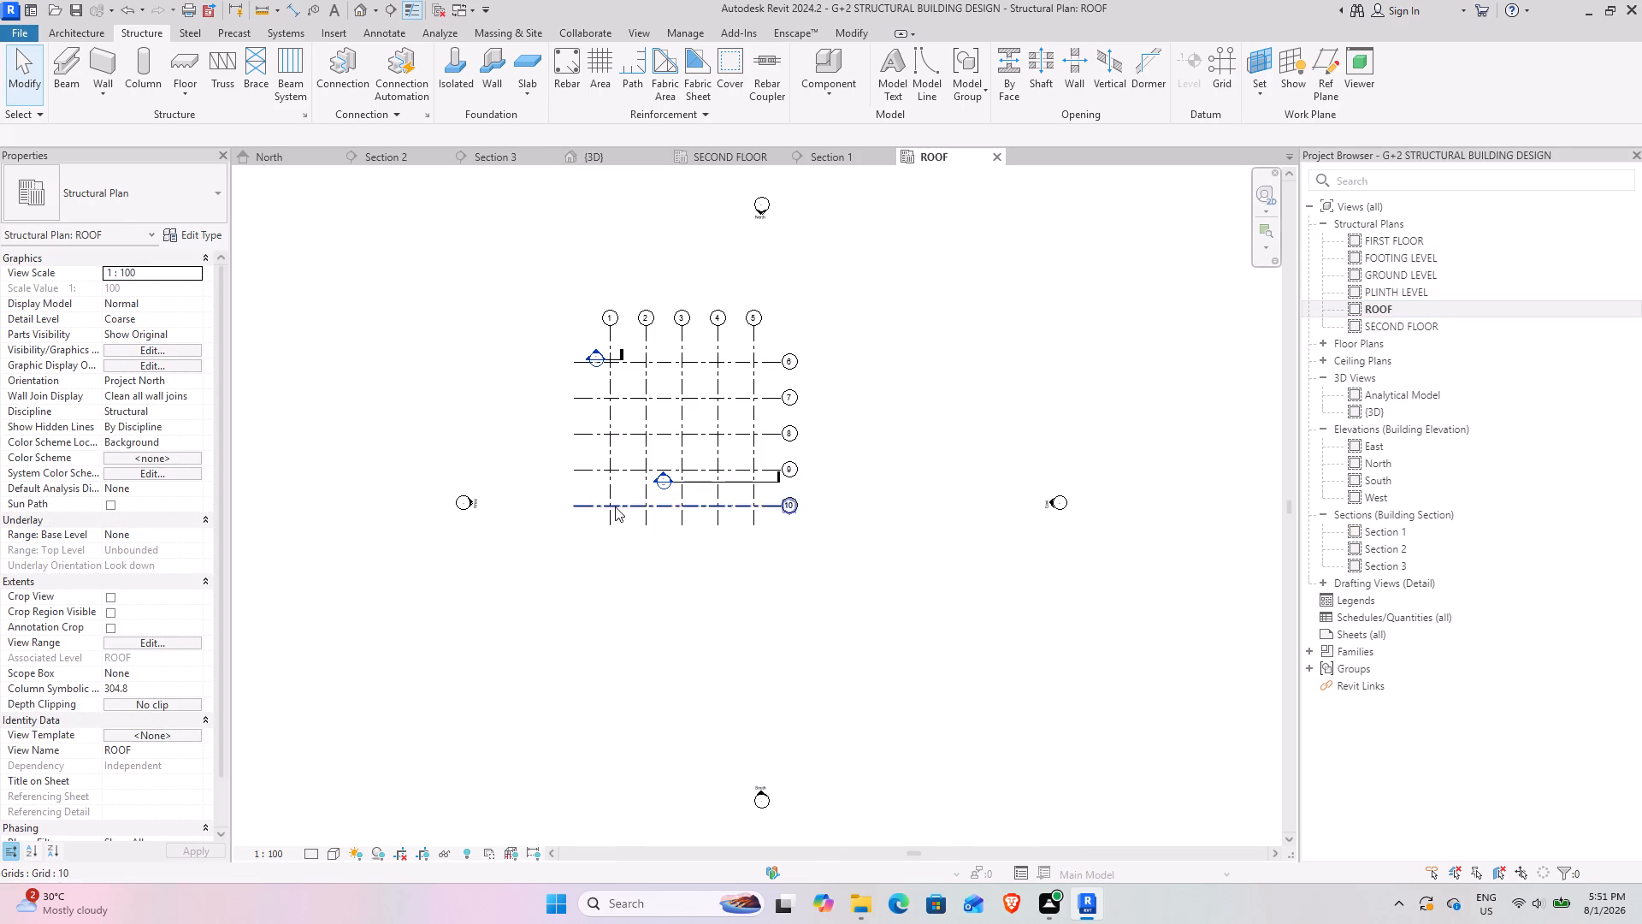
{"action": "scroll", "coordinate": [653, 331], "scroll_direction": "up", "scroll_amount": 7}
{"action": "scroll", "coordinate": [672, 394], "scroll_direction": "down", "scroll_amount": 6}
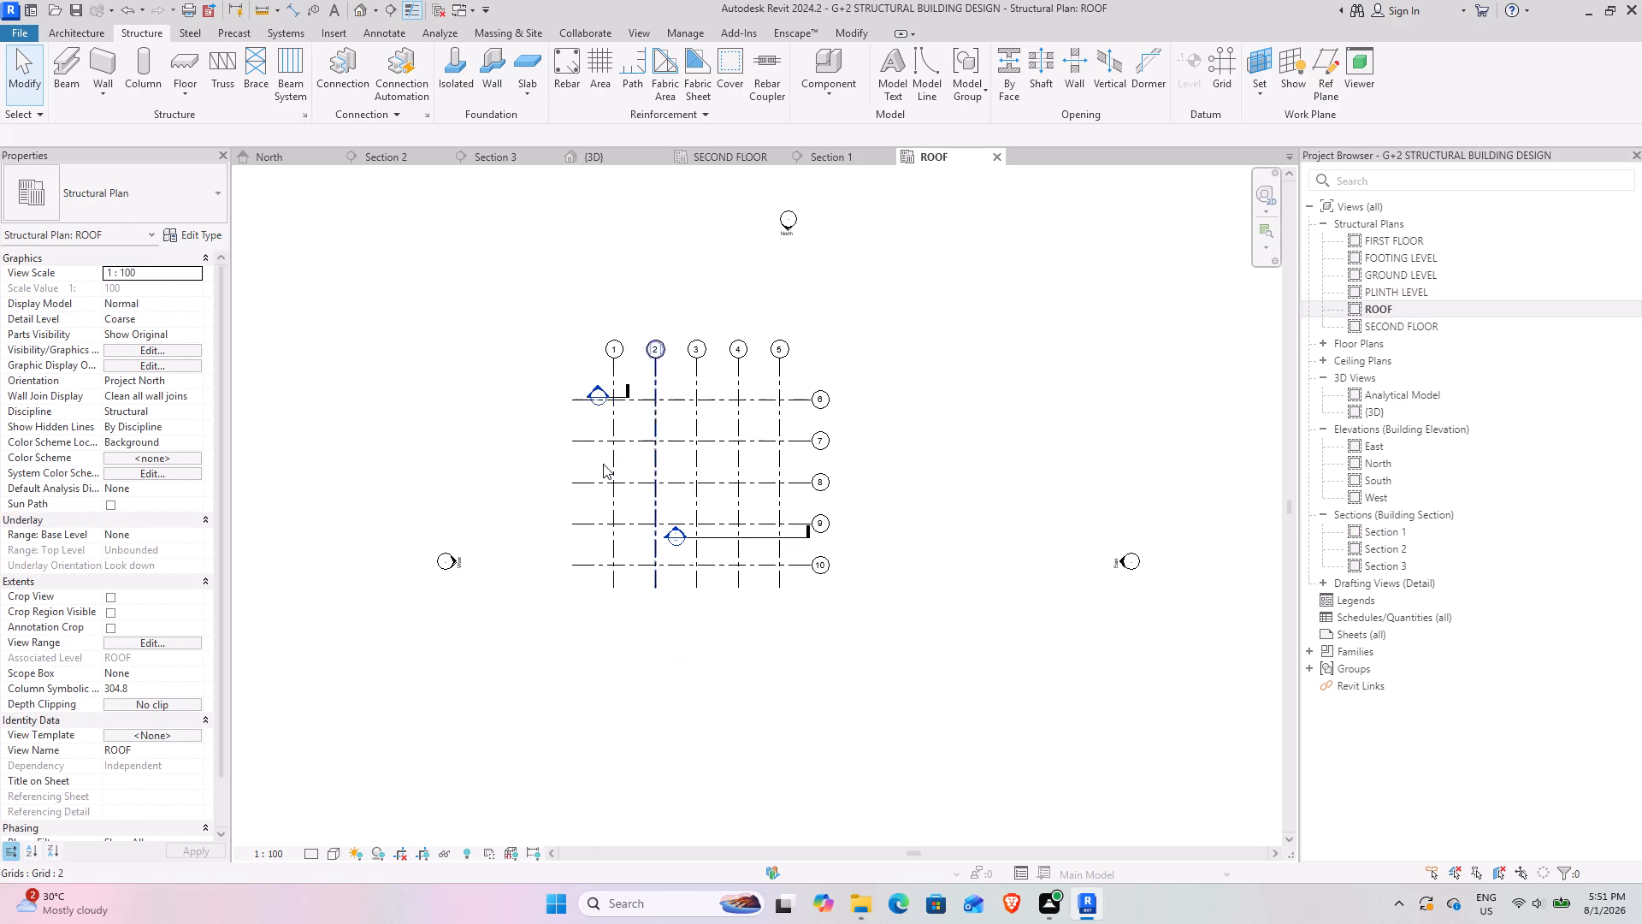
{"action": "middle_click_drag", "start_coordinate": [600, 467], "coordinate": [652, 468]}
{"action": "scroll", "coordinate": [652, 409], "scroll_direction": "up", "scroll_amount": 4}
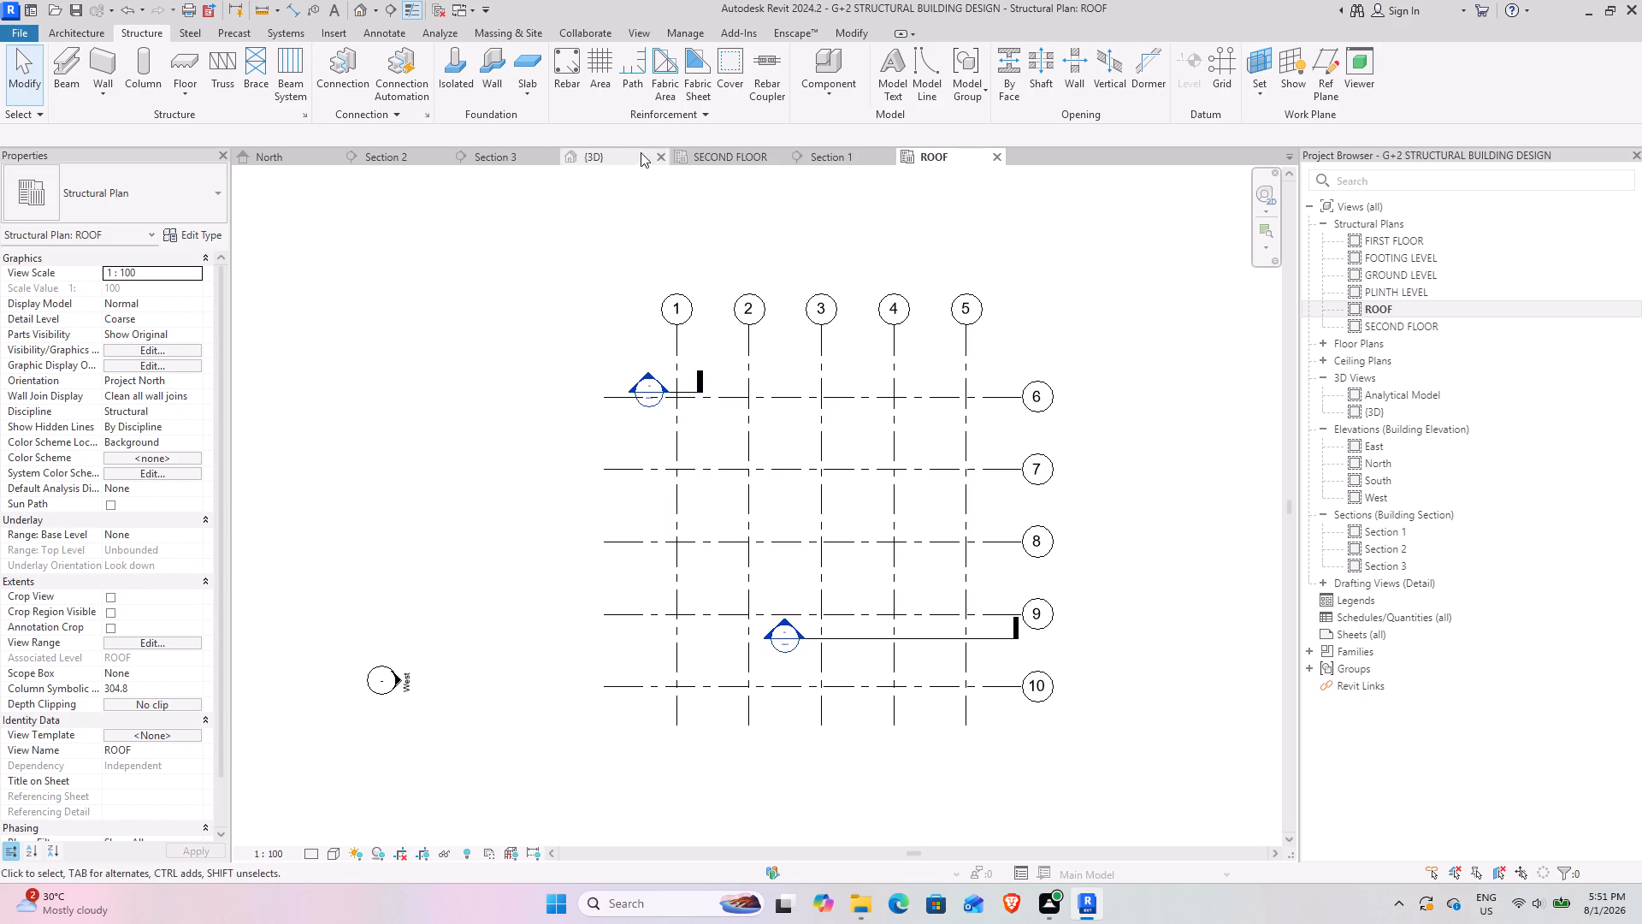
Examine the frame in the 3D view from several sides, from the footings up to the top slab and its columns.
{"action": "left_click", "coordinate": [617, 148]}
{"action": "middle_click_drag", "start_coordinate": [688, 536], "coordinate": [710, 518]}
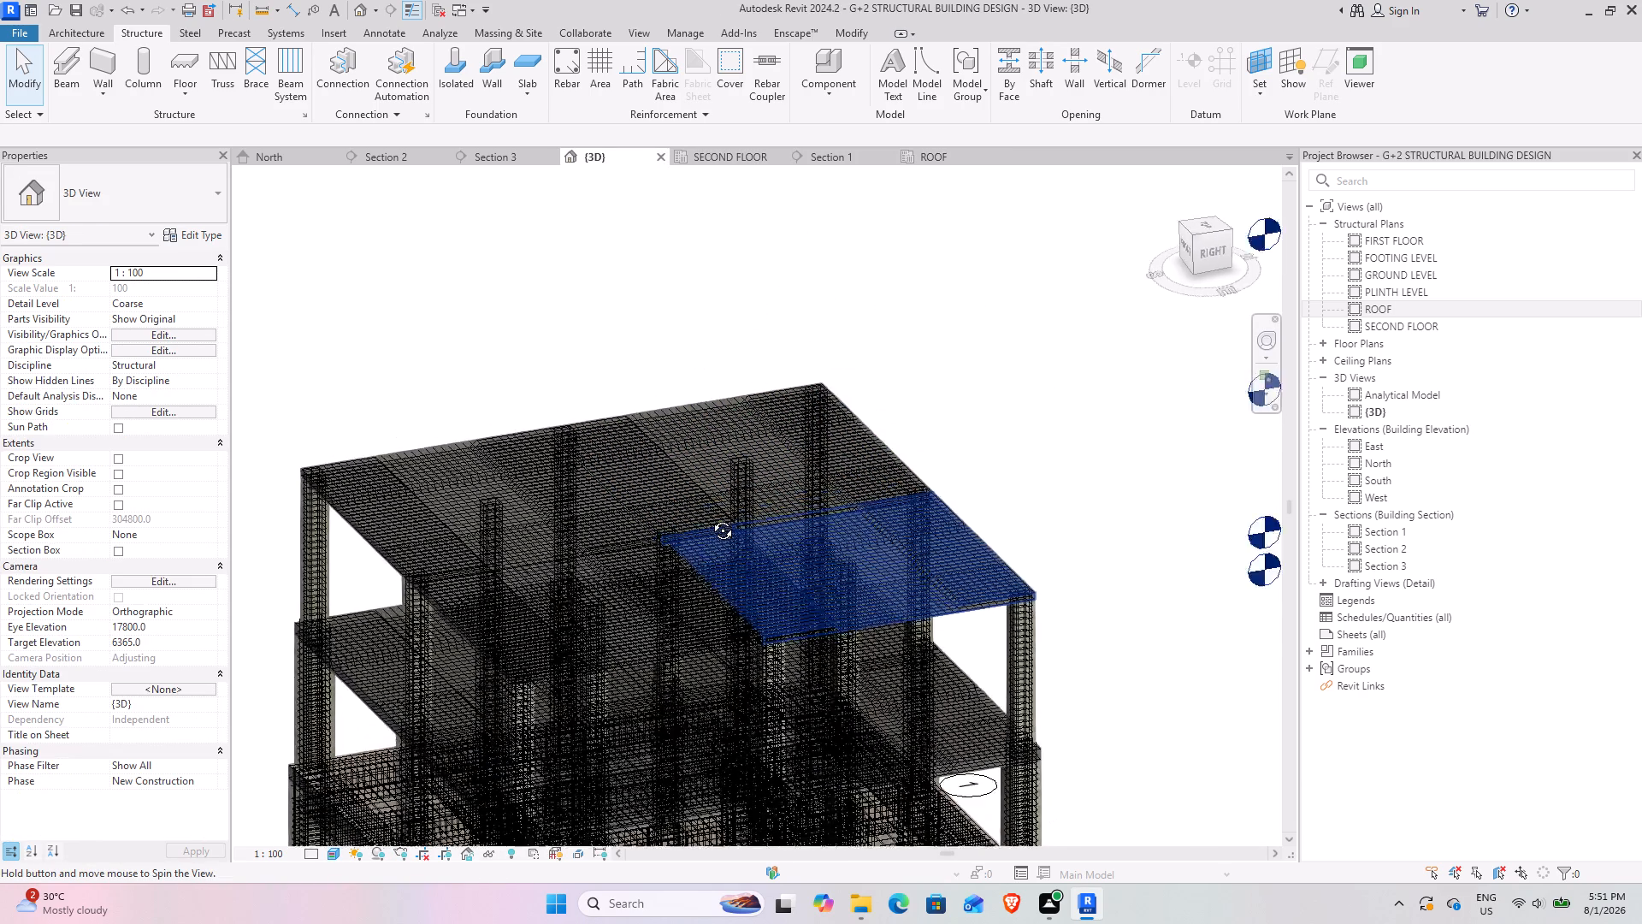
{"action": "middle_click_drag", "start_coordinate": [710, 518], "coordinate": [735, 458]}
{"action": "middle_click_drag", "start_coordinate": [615, 606], "coordinate": [717, 269]}
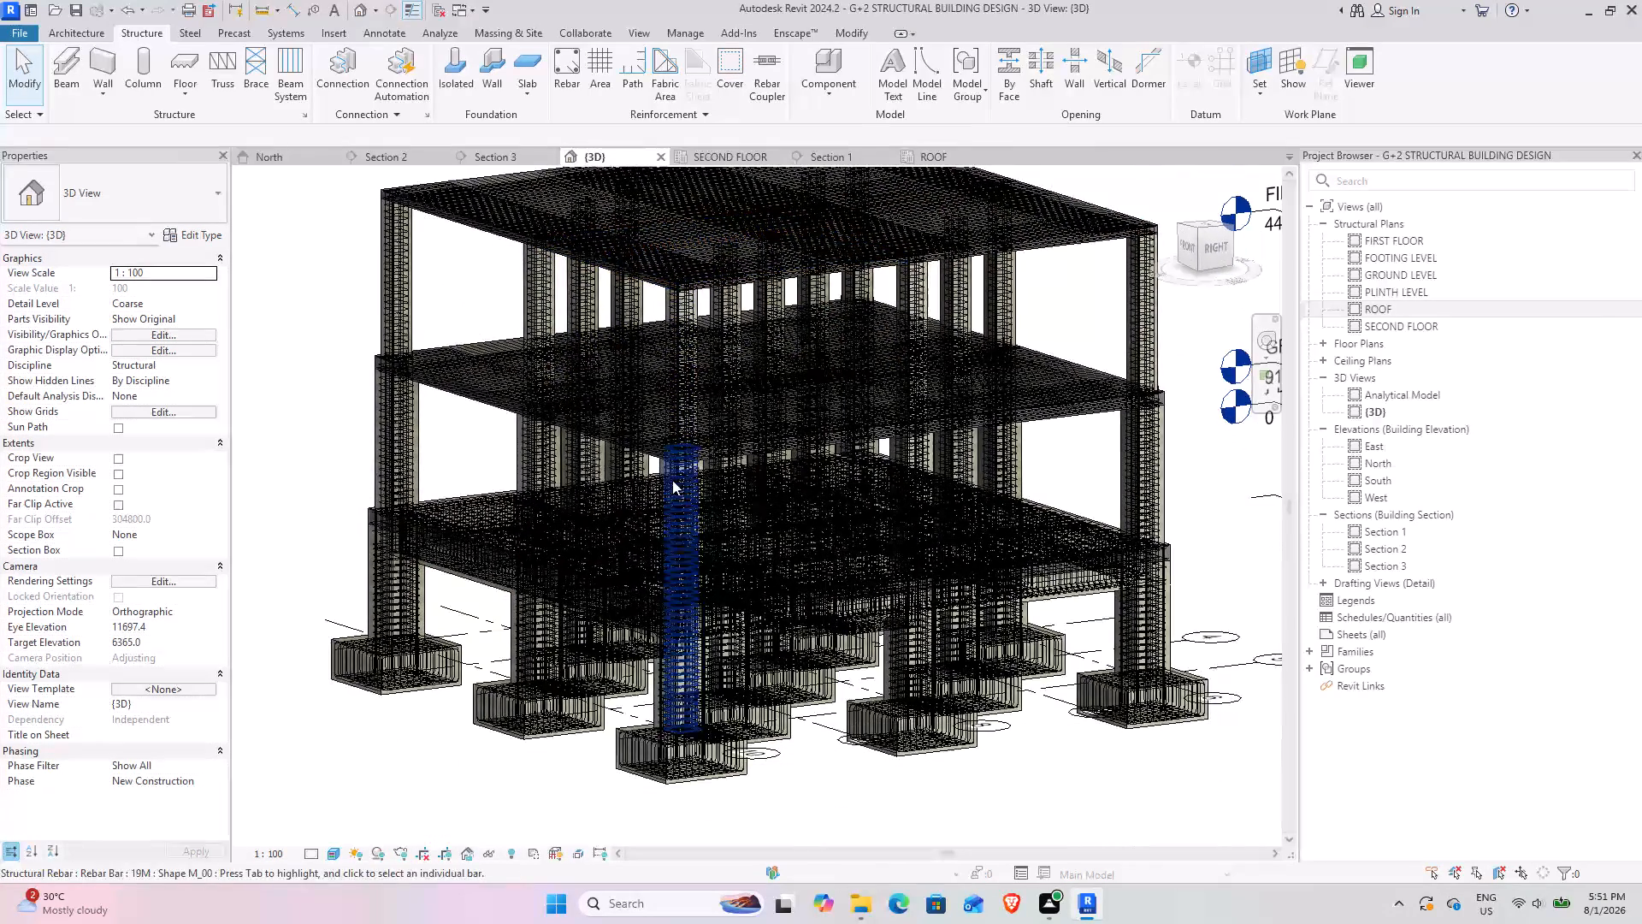
{"action": "middle_click_drag", "start_coordinate": [672, 480], "coordinate": [714, 437], "text": "shift"}
{"action": "scroll", "coordinate": [805, 483], "scroll_direction": "down", "scroll_amount": 4}
{"action": "middle_click_drag", "start_coordinate": [807, 479], "coordinate": [733, 522], "text": "shift"}
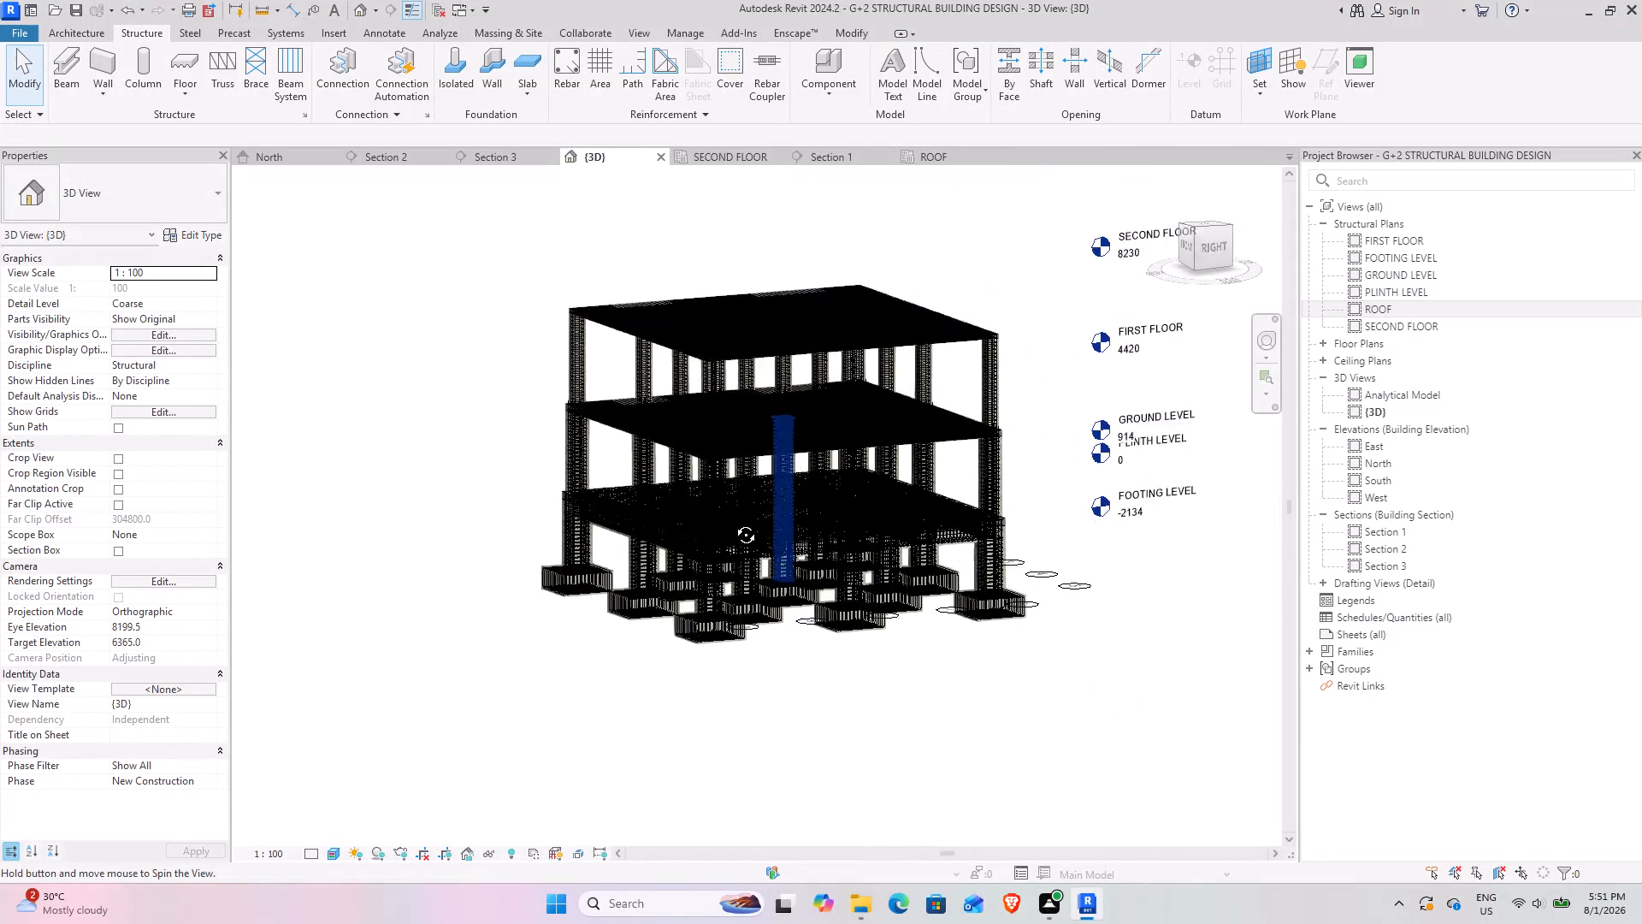
{"action": "middle_click_drag", "start_coordinate": [733, 522], "coordinate": [825, 479], "text": "shift"}
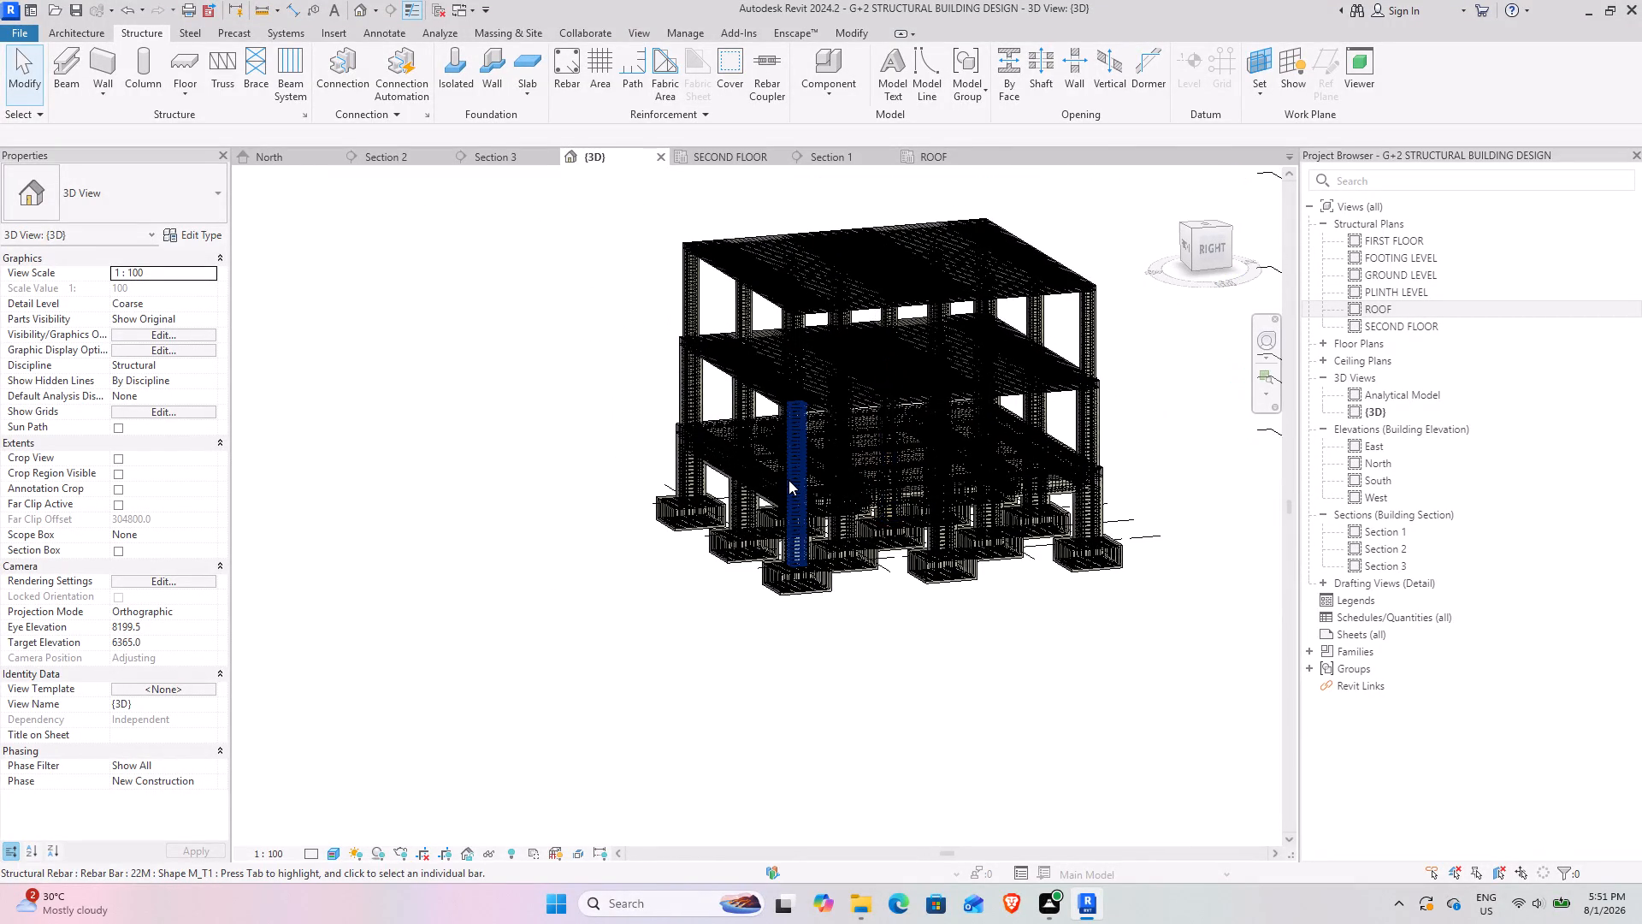
{"action": "middle_click_drag", "start_coordinate": [789, 480], "coordinate": [927, 419]}
{"action": "middle_click_drag", "start_coordinate": [942, 379], "coordinate": [832, 529]}
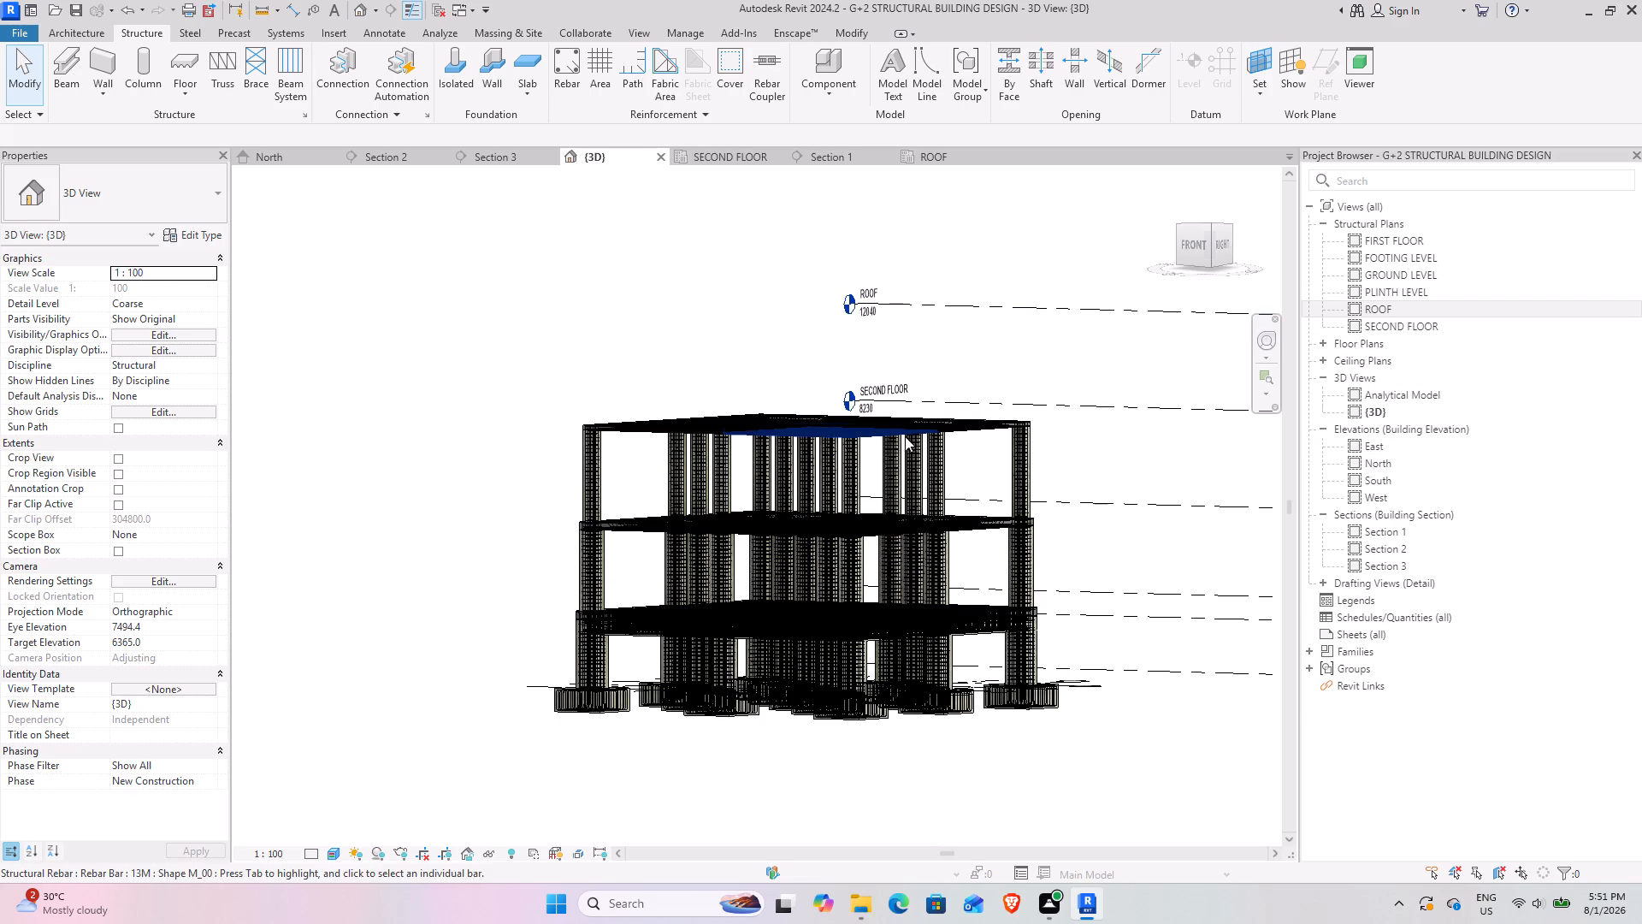
{"action": "scroll", "coordinate": [853, 388], "scroll_direction": "up", "scroll_amount": 12}
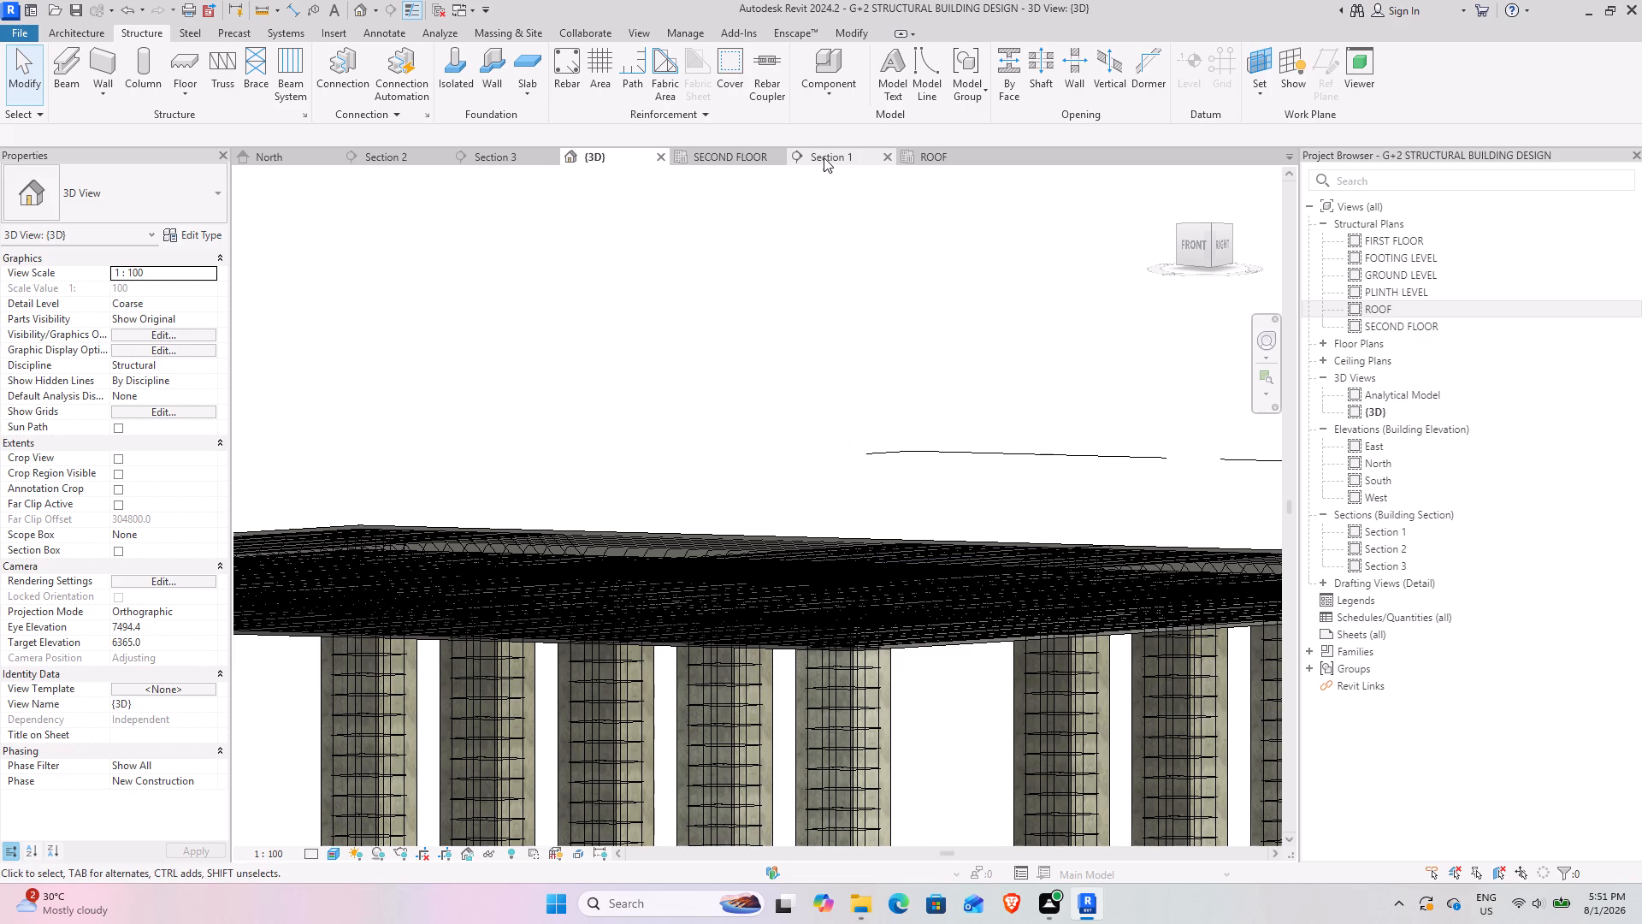
On the ROOF plan, start a structural column and duplicate the 1'8" M_Concrete-Rectangular-Column type under the name 1'.
{"action": "left_click", "coordinate": [942, 154]}
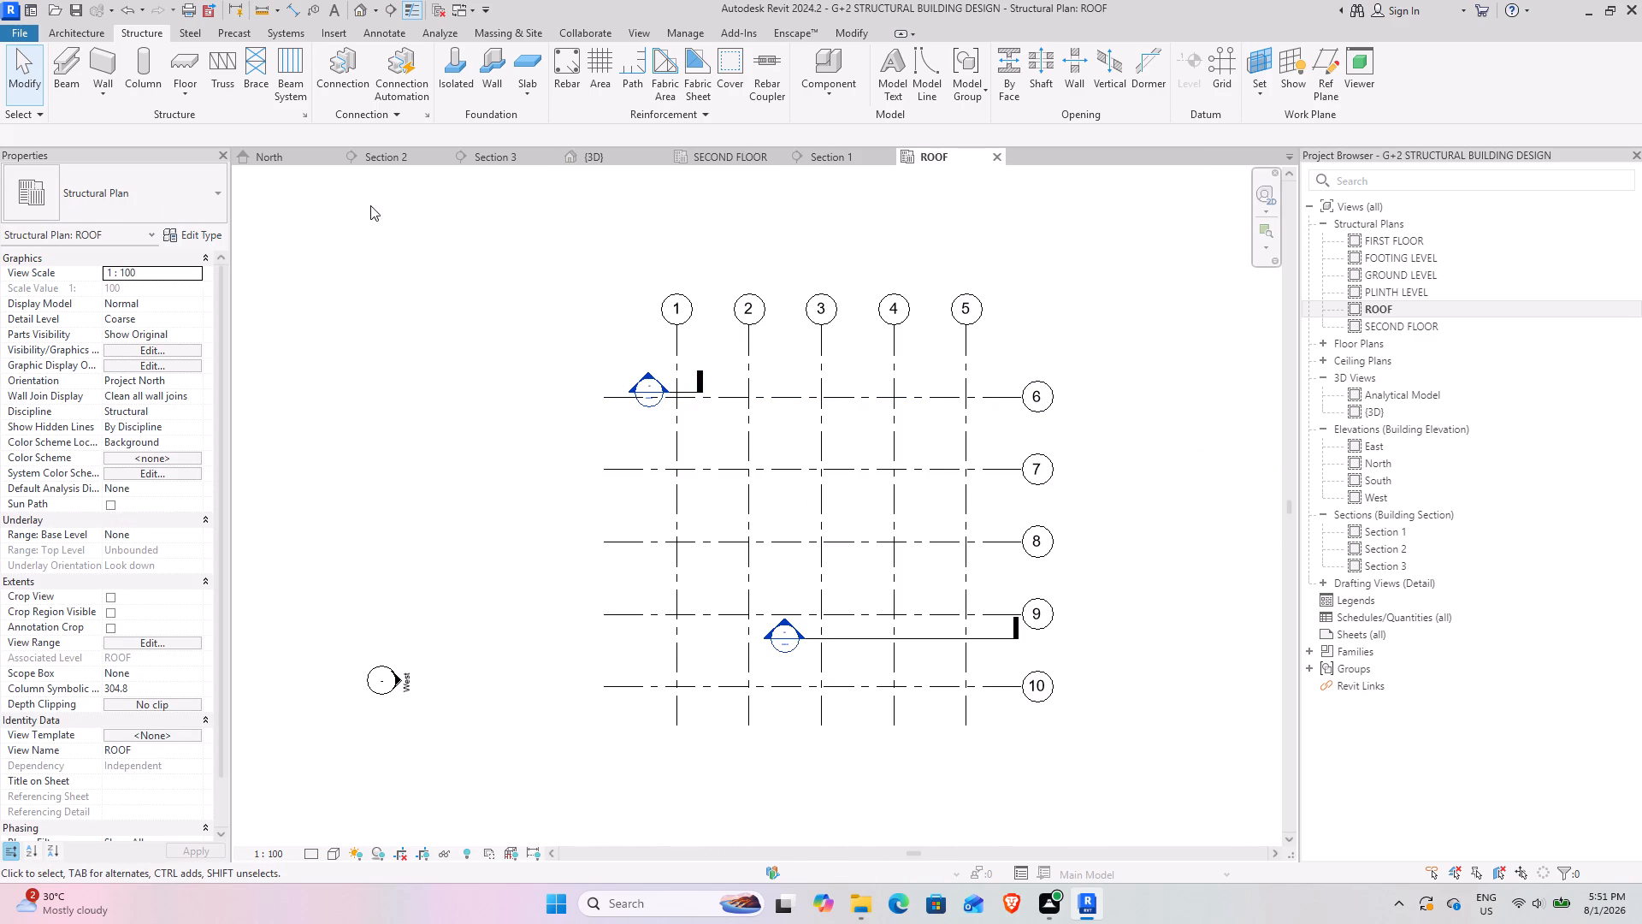
{"action": "left_click", "coordinate": [145, 52]}
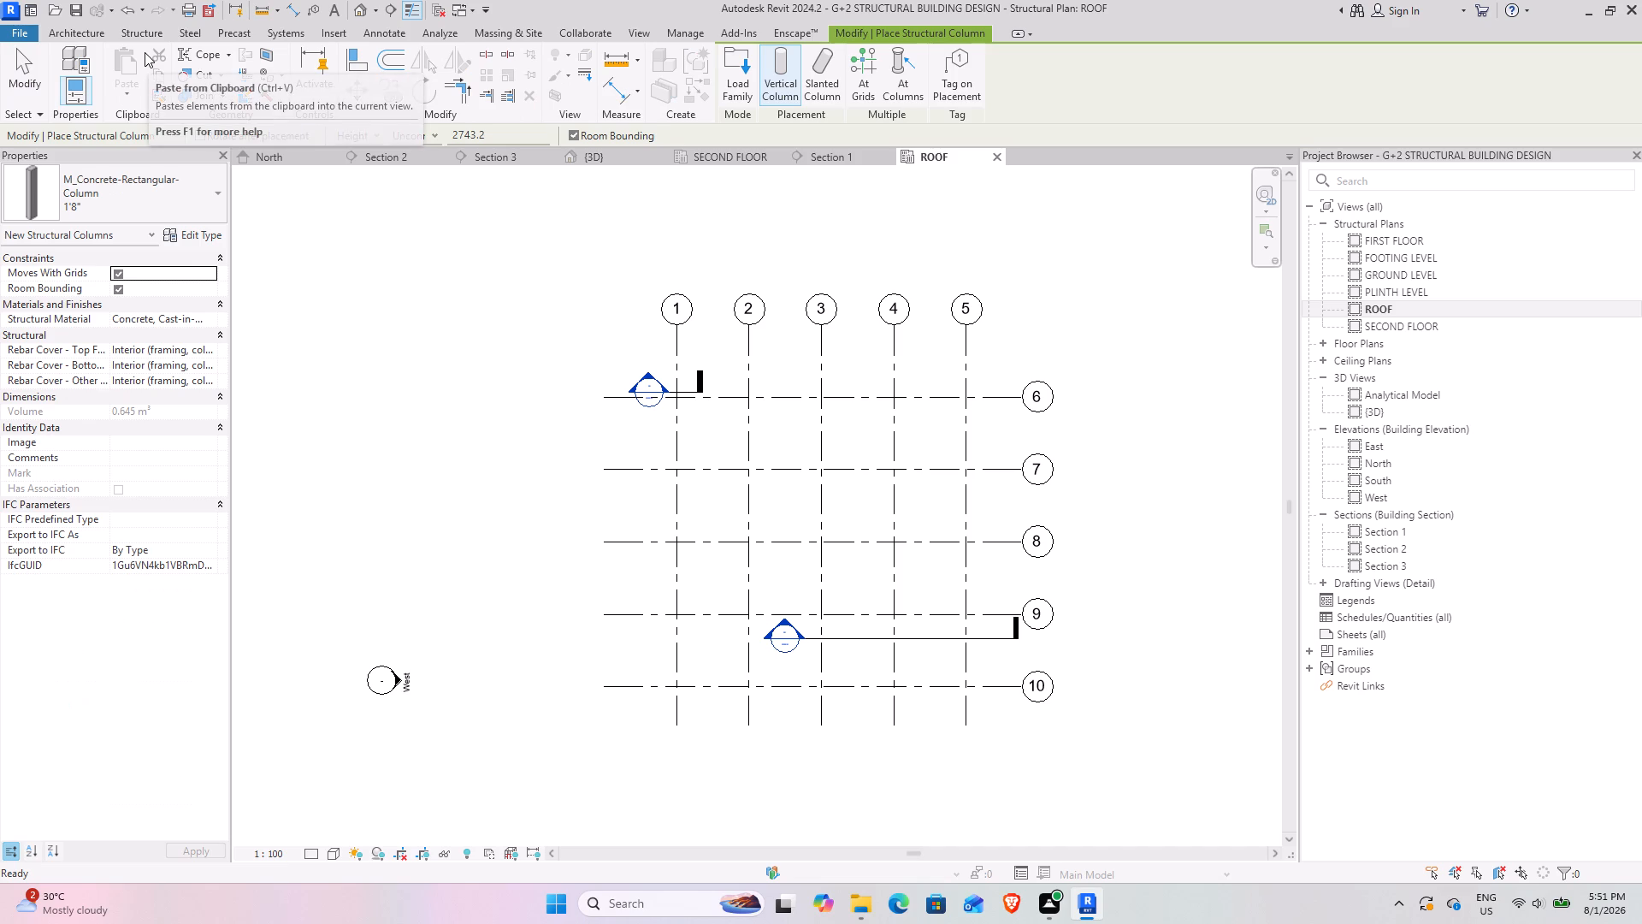
{"action": "left_click", "coordinate": [192, 239]}
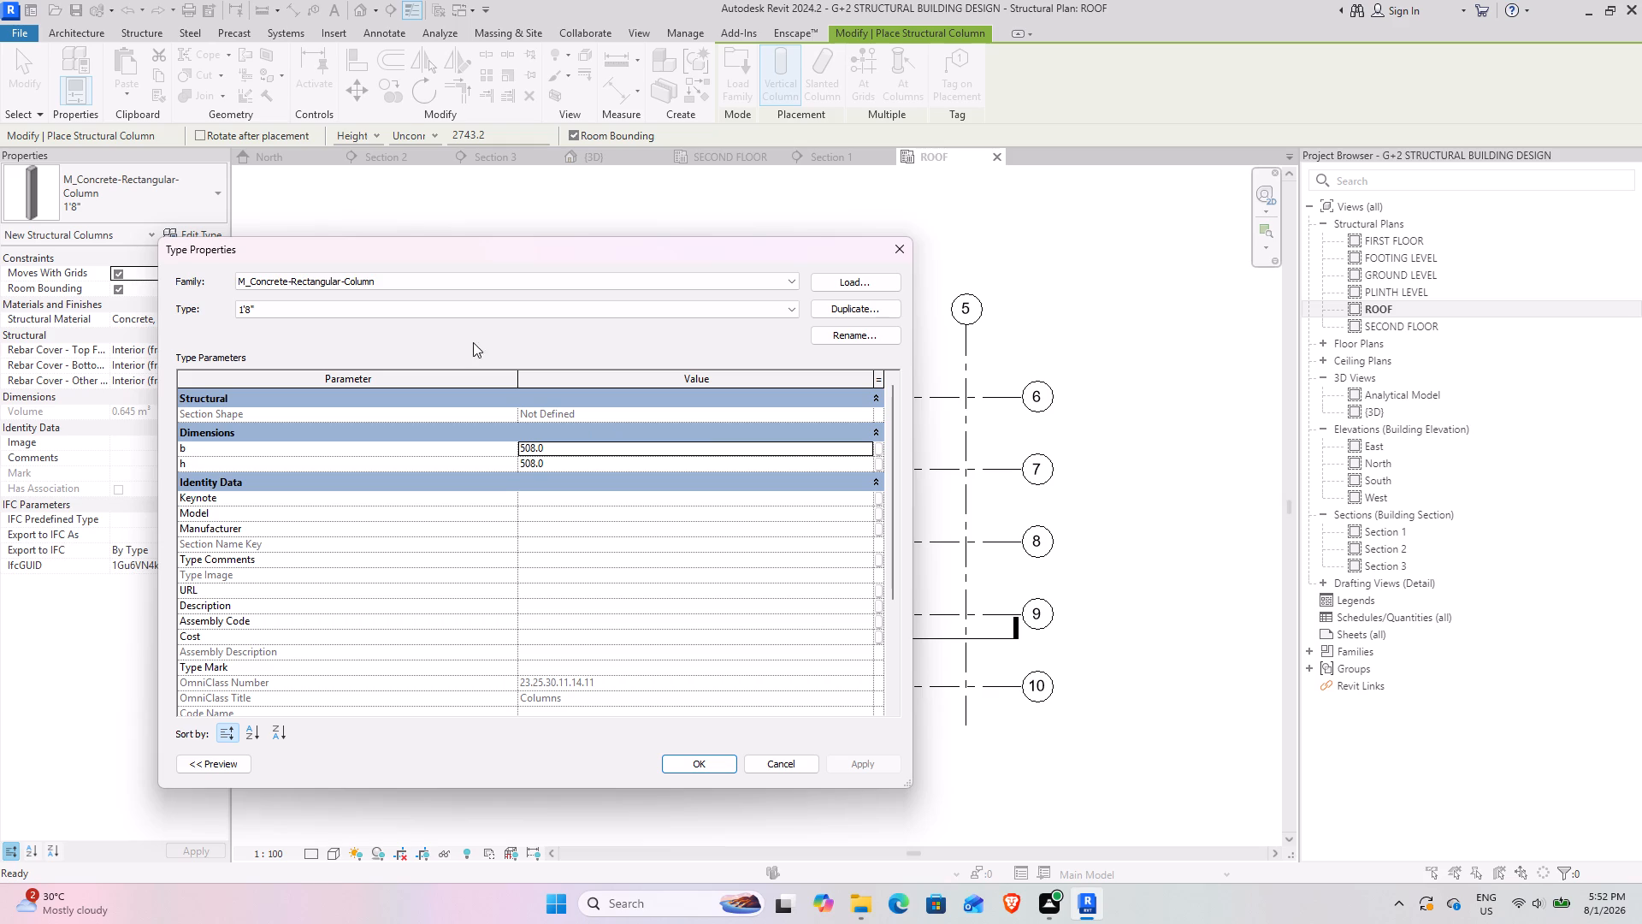
{"action": "left_click", "coordinate": [463, 317]}
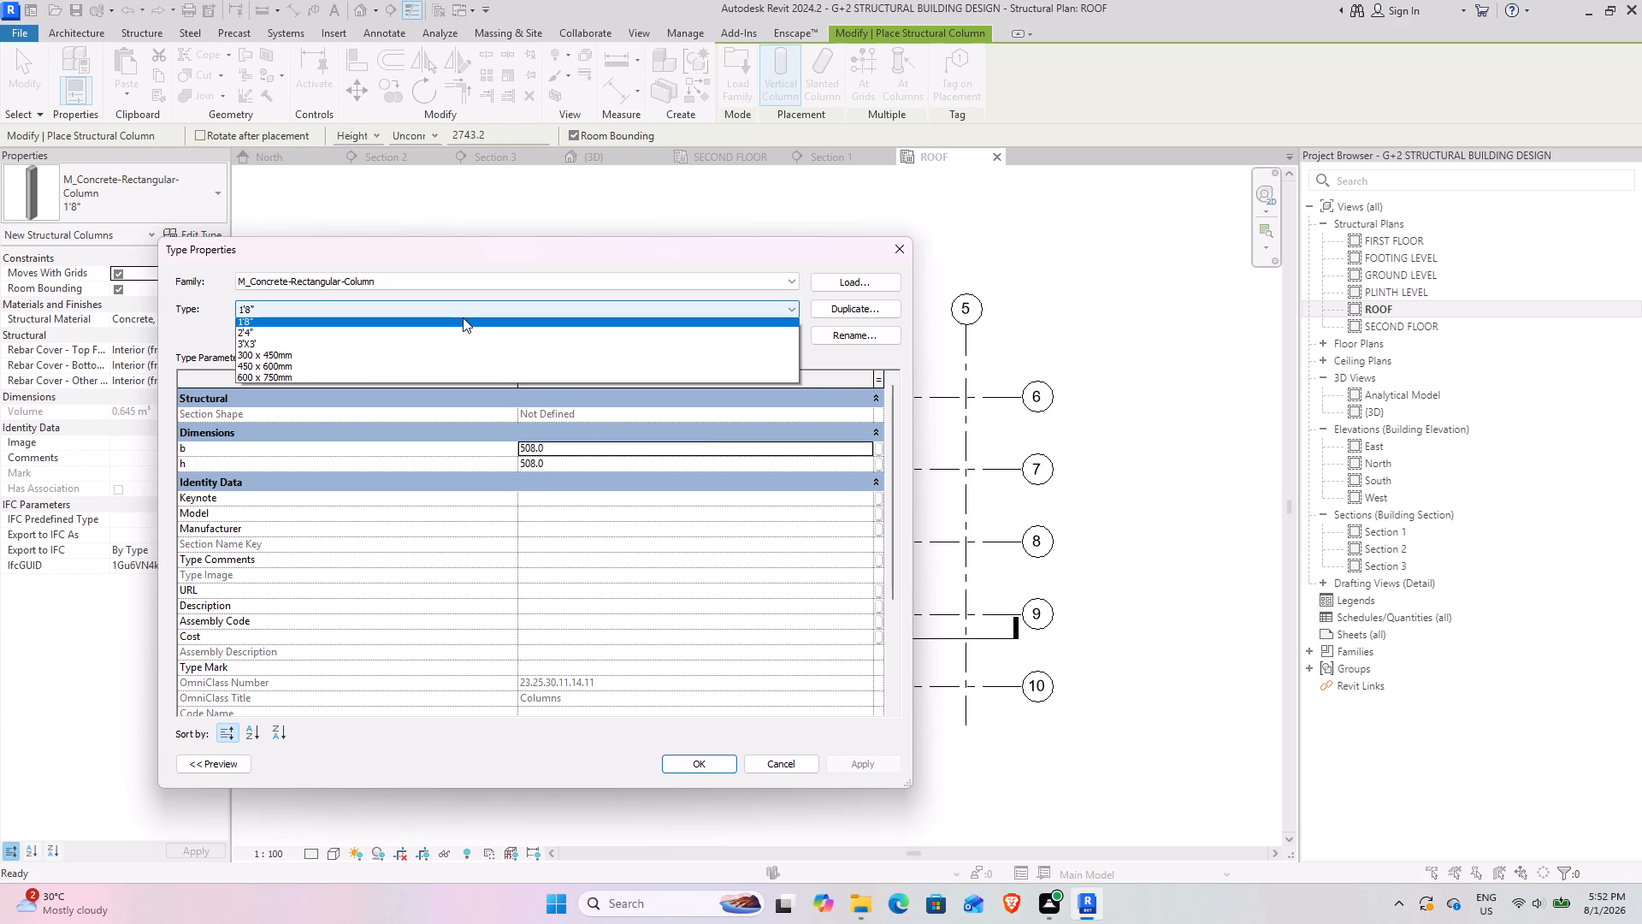
{"action": "left_click", "coordinate": [836, 311]}
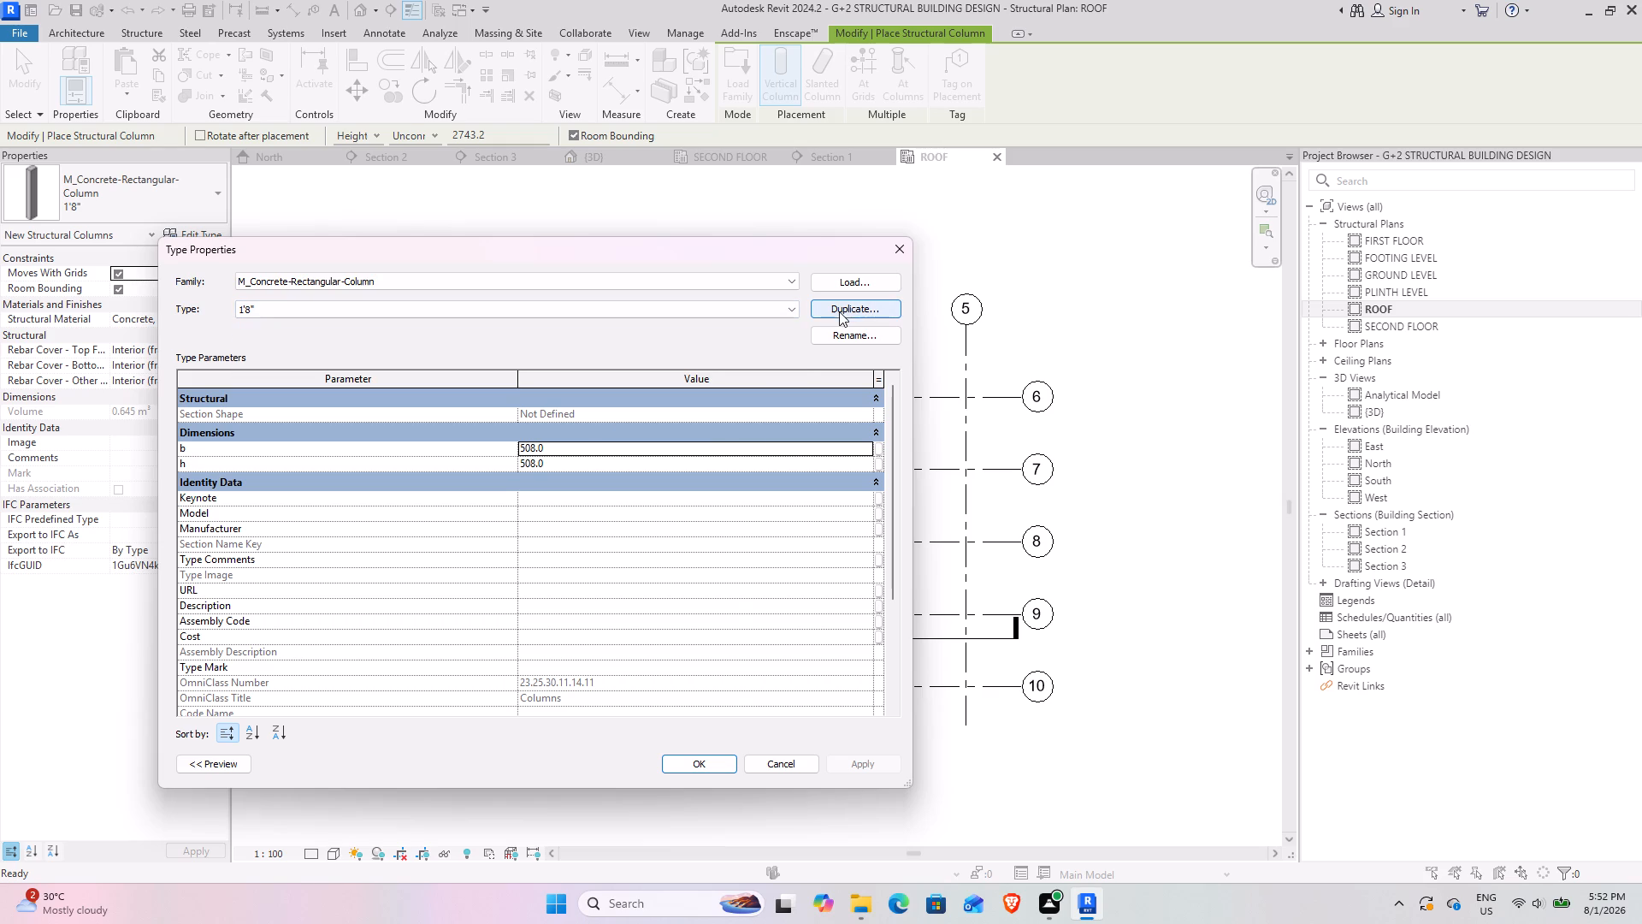
{"action": "left_click", "coordinate": [856, 305]}
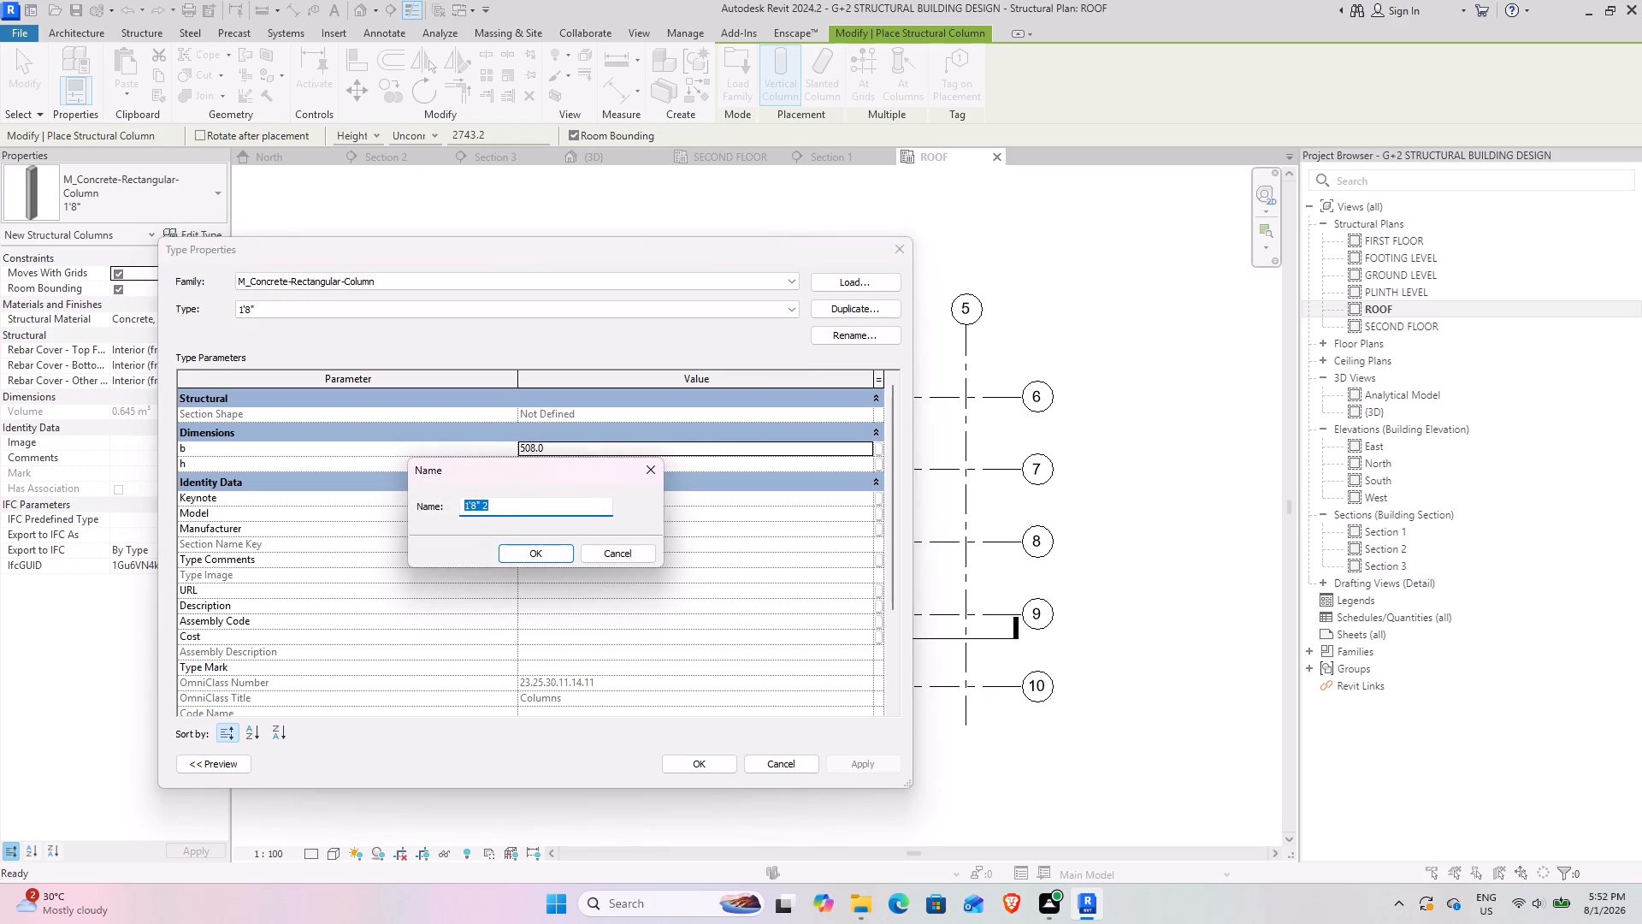
{"action": "type", "text": "12"}
{"action": "key", "text": "BackSpace"}
{"action": "key", "text": "apostrophe"}
{"action": "key", "text": "Return"}
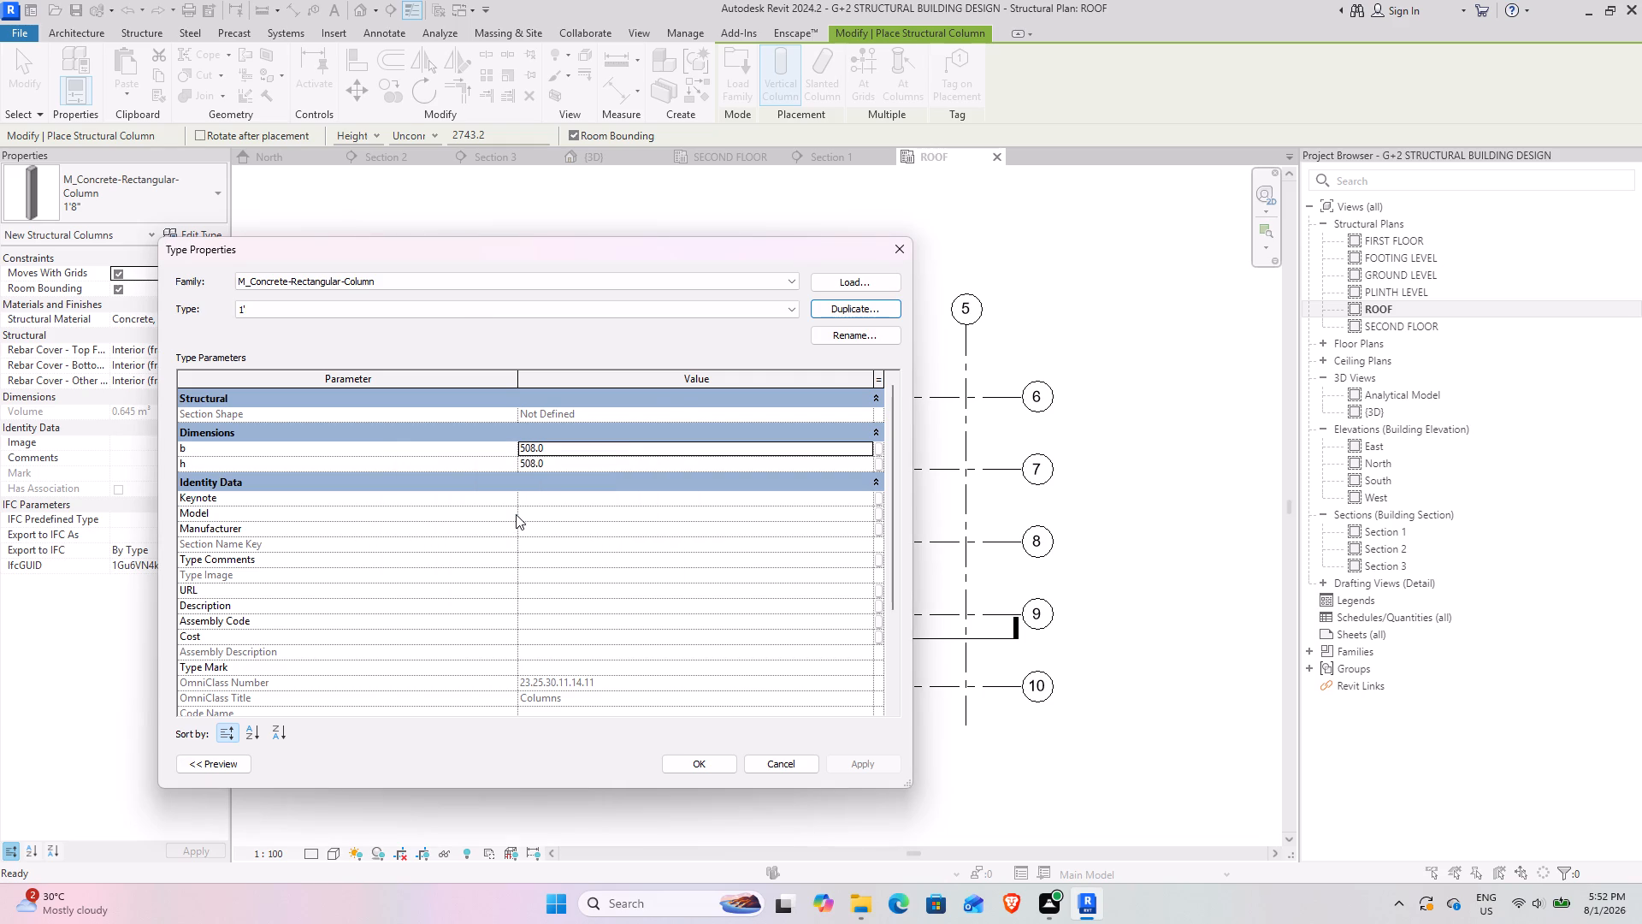
Set both the b and h dimensions of the 1' column type to 1' and apply them.
{"action": "left_click", "coordinate": [568, 447]}
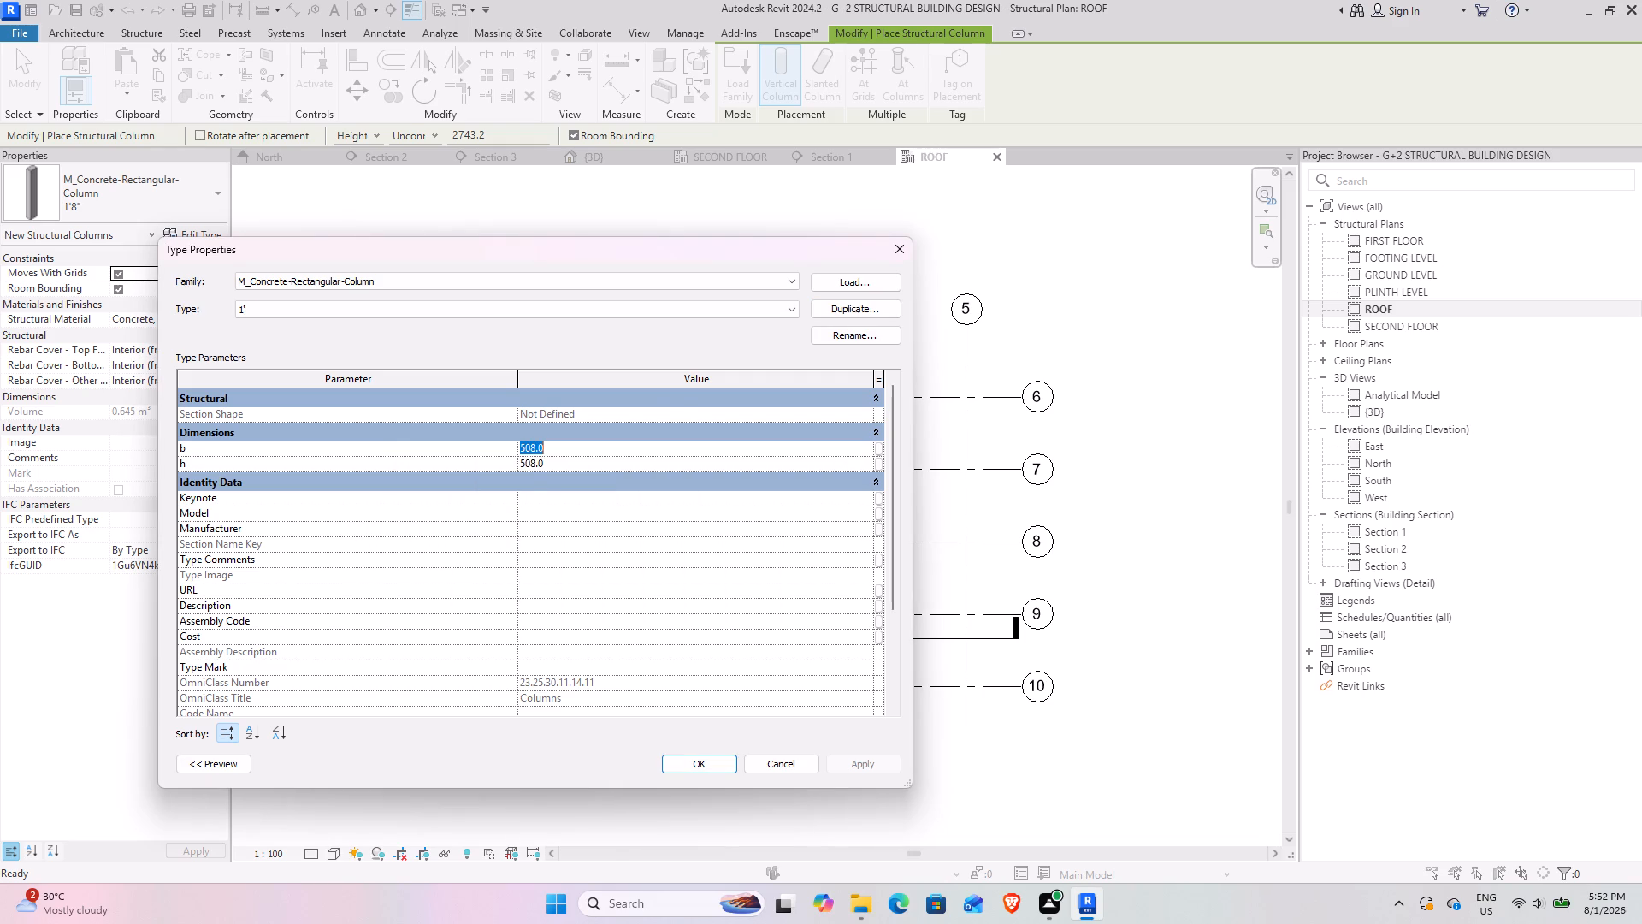
{"action": "type", "text": "1'"}
{"action": "key", "text": "Return"}
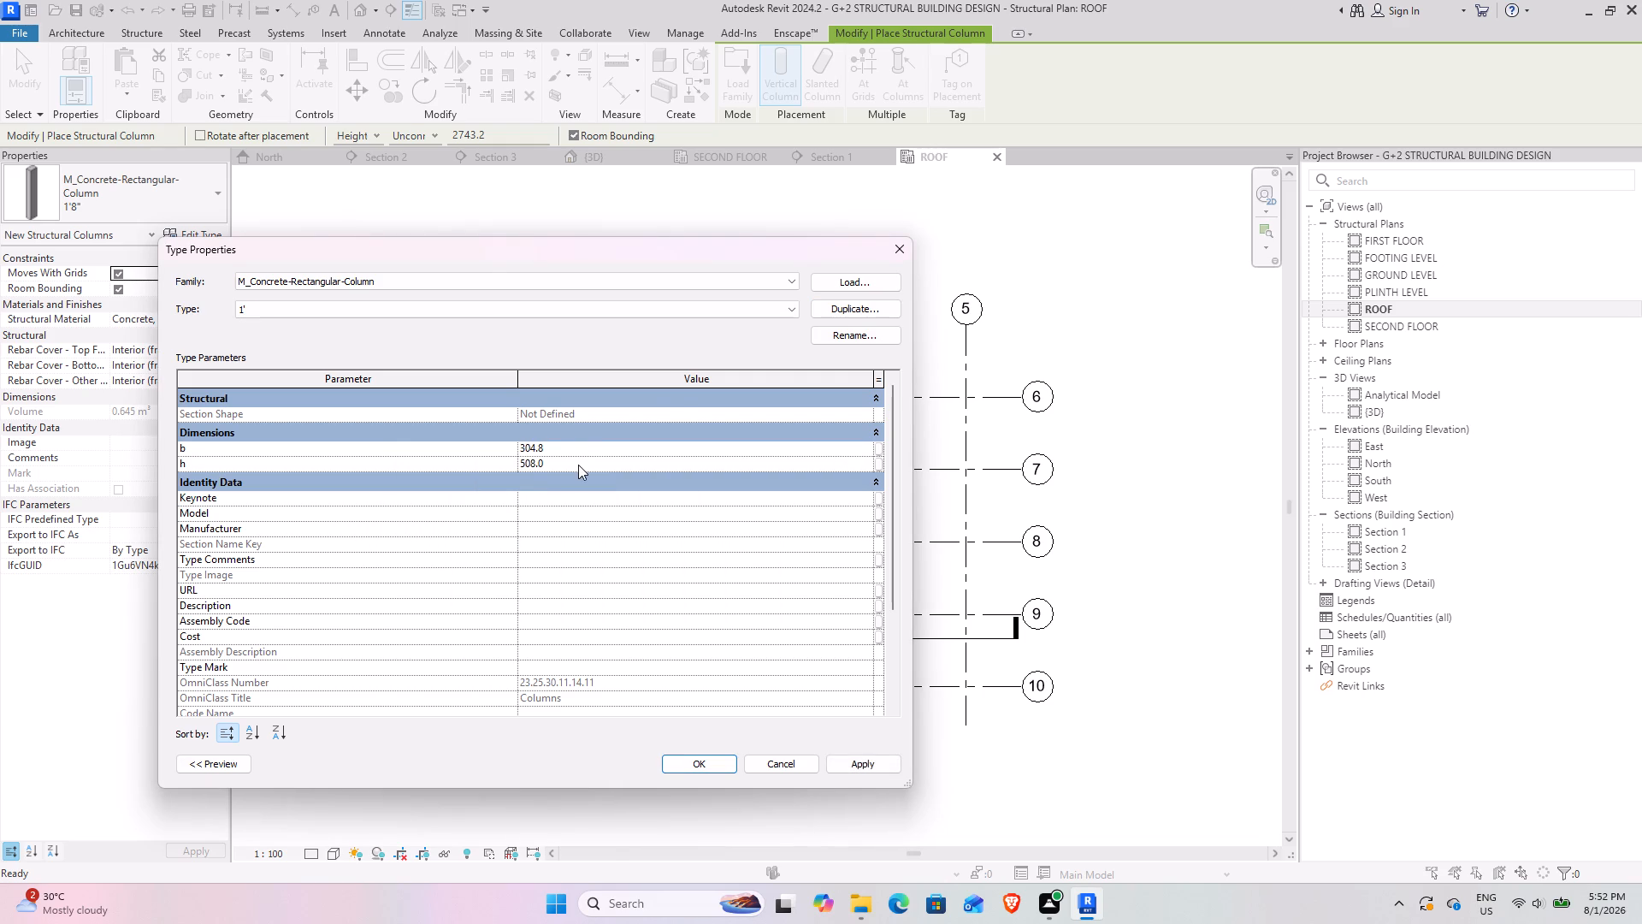
{"action": "left_click", "coordinate": [578, 465]}
{"action": "type", "text": "1'"}
{"action": "key", "text": "Return"}
{"action": "left_click", "coordinate": [874, 760]}
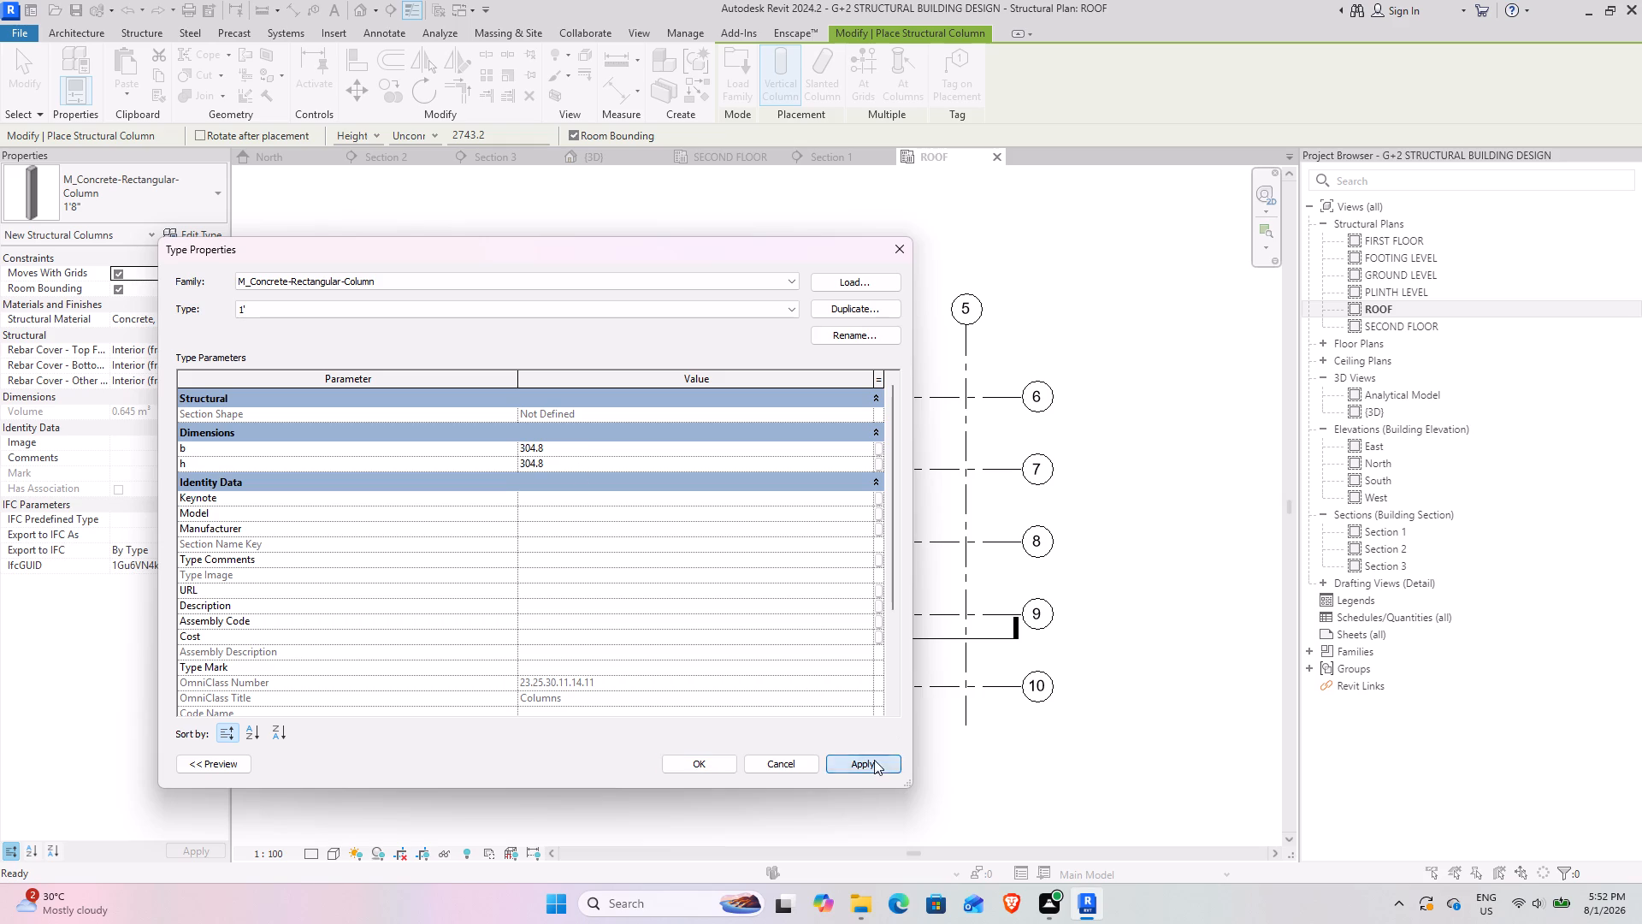
{"action": "left_click", "coordinate": [725, 759]}
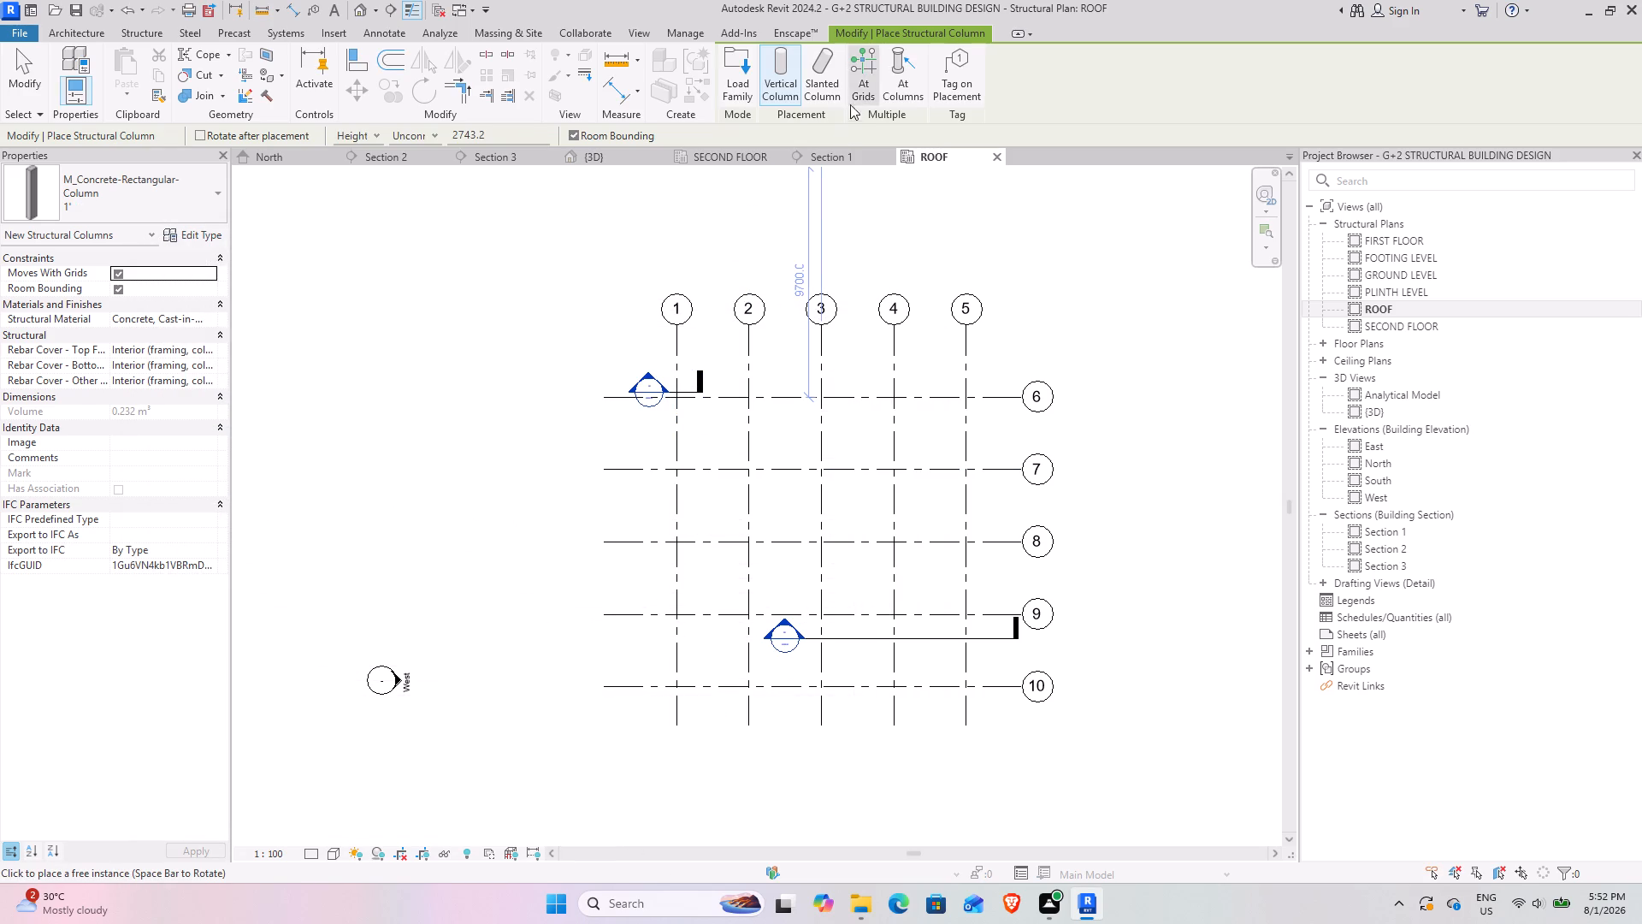
Place 1' vertical columns at all intersections of grids 1–5 with grids 6–10 on the ROOF plan.
{"action": "left_click", "coordinate": [855, 82]}
{"action": "left_click_drag", "start_coordinate": [585, 254], "coordinate": [1140, 771]}
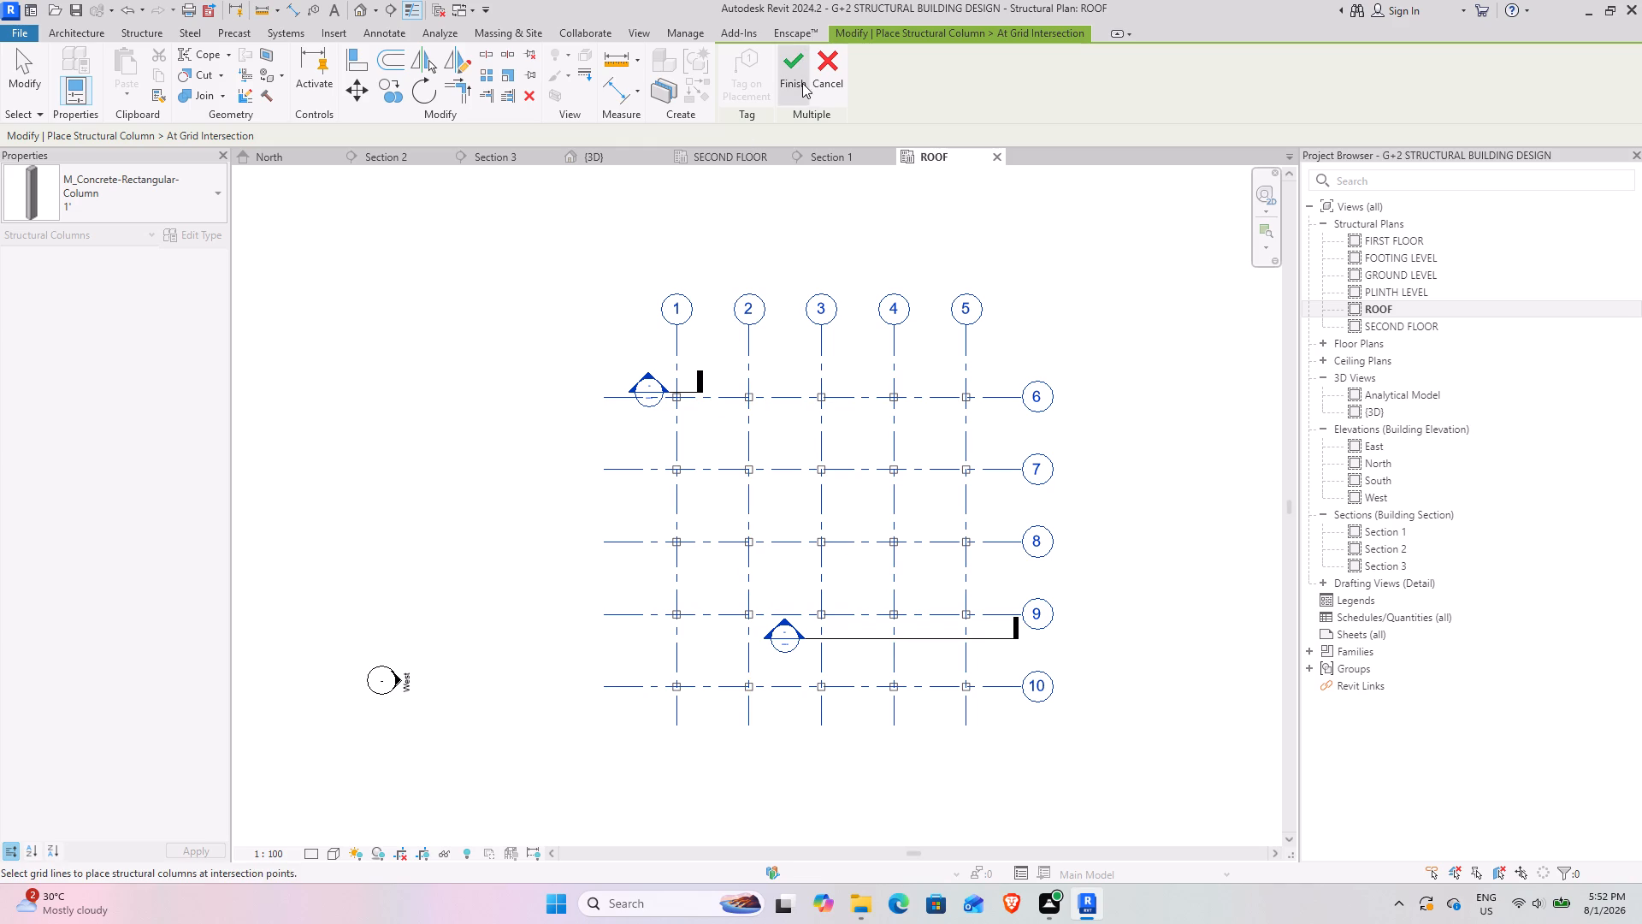
{"action": "left_click", "coordinate": [800, 81]}
{"action": "scroll", "coordinate": [570, 434], "scroll_direction": "up", "scroll_amount": 3}
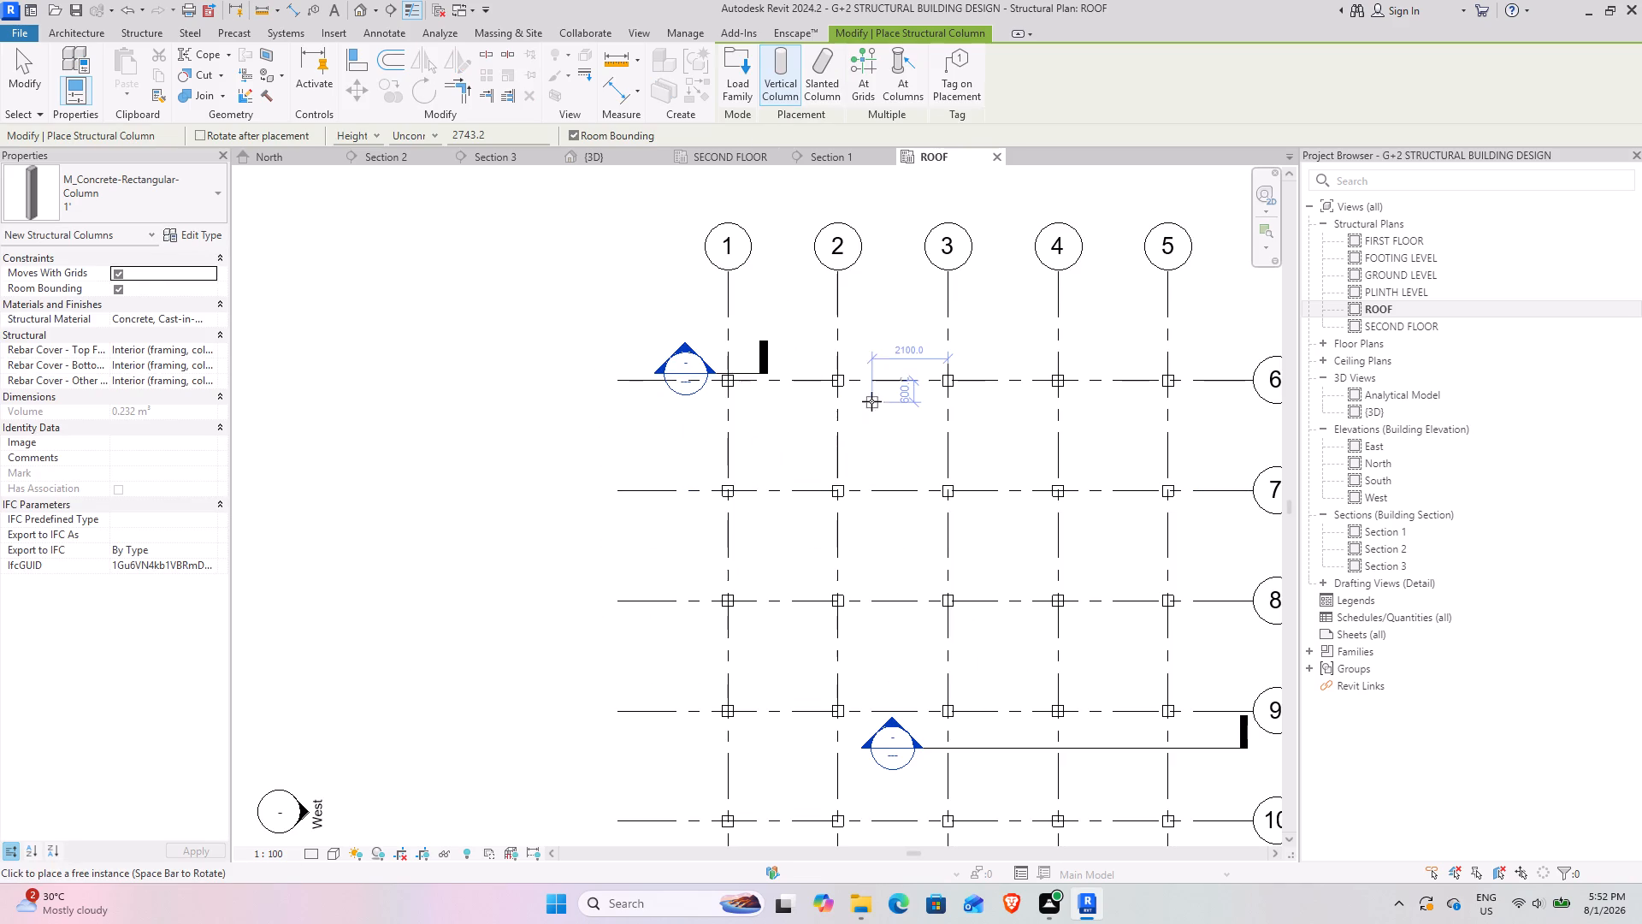
{"action": "key", "text": "Escape"}
Delete the alternate 1' columns on the ROOF plan: grids 2 and 4 on 6, 8, 10, and grids 1, 3, 5 on 7 and 9.
{"action": "left_click", "coordinate": [842, 382]}
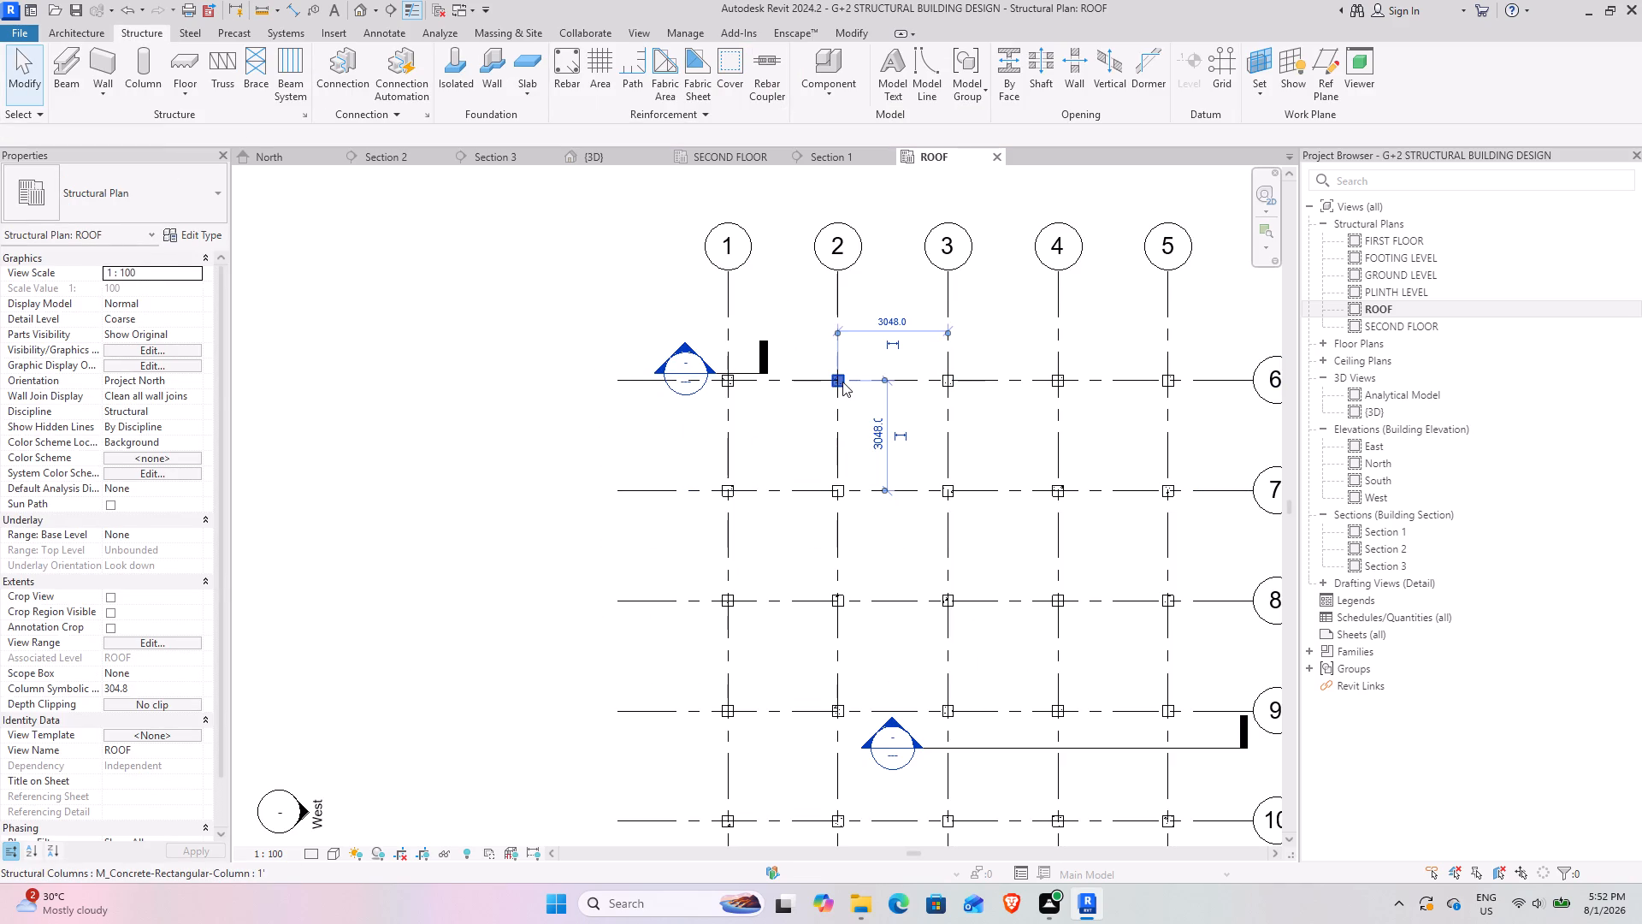
{"action": "left_click", "coordinate": [1060, 393], "text": "ctrl"}
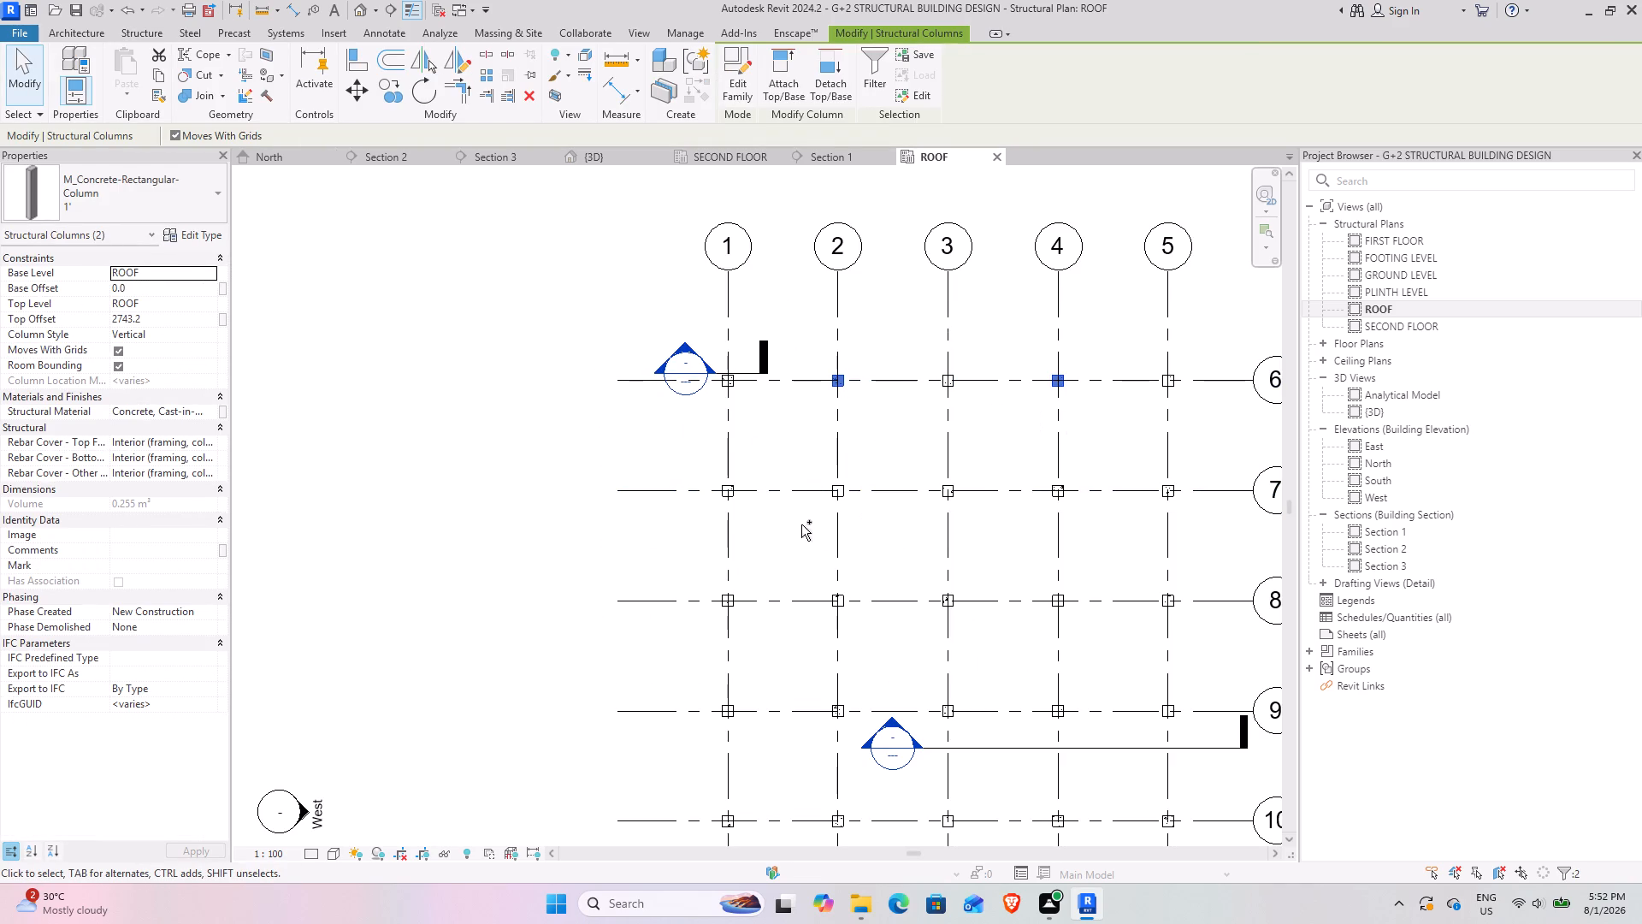
{"action": "left_click", "coordinate": [841, 601], "text": "ctrl"}
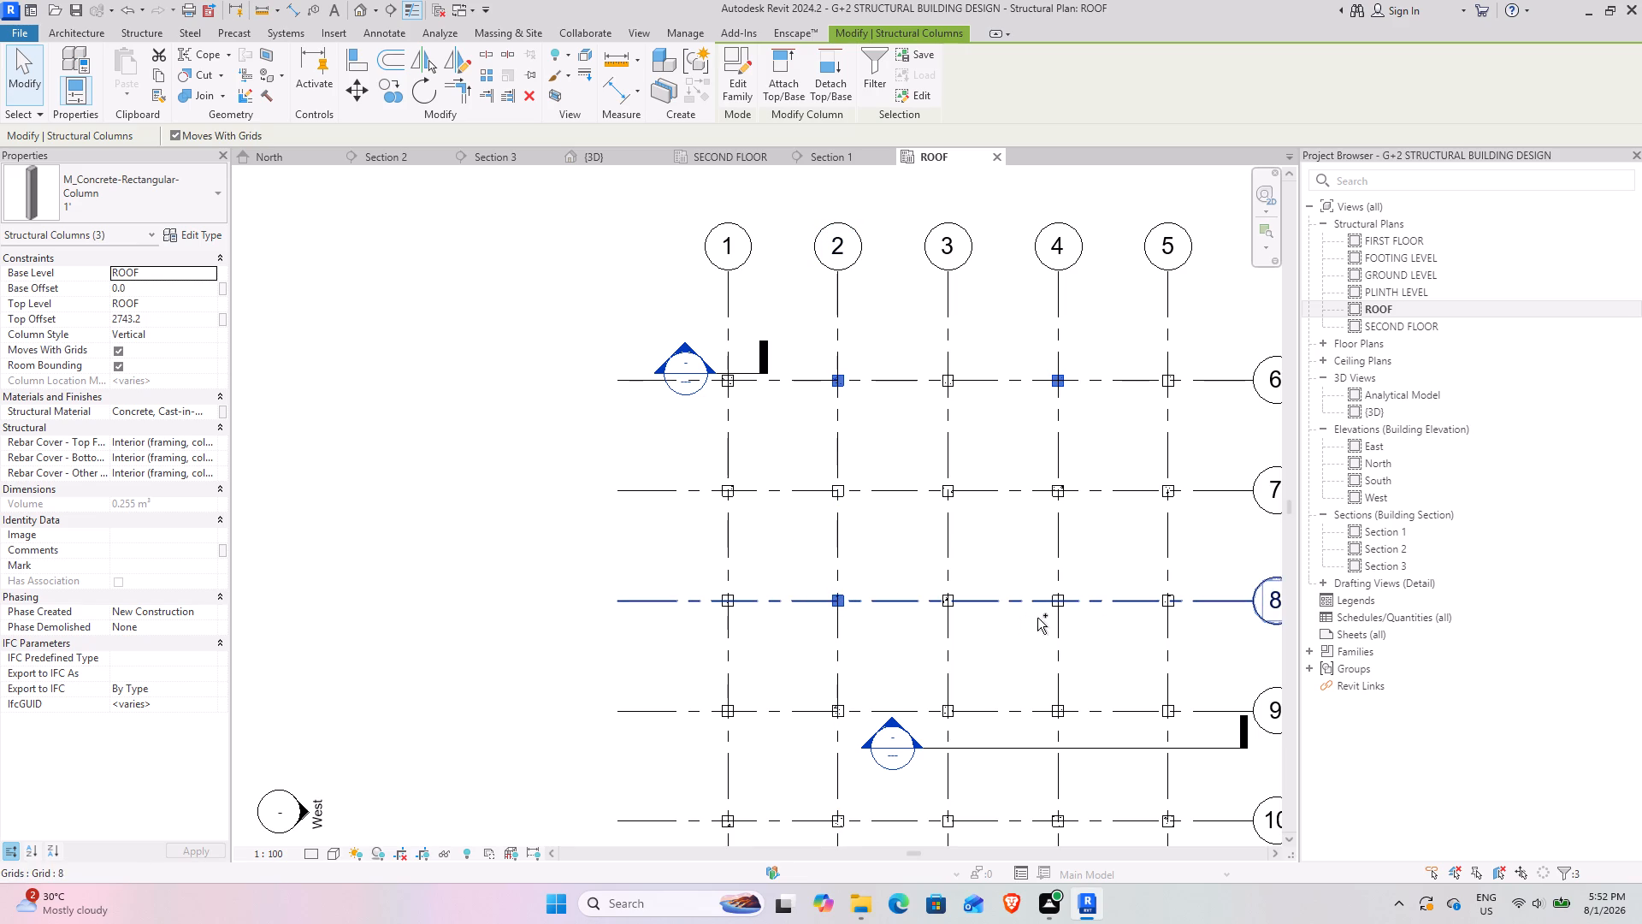
{"action": "left_click", "coordinate": [1058, 607], "text": "ctrl"}
{"action": "left_click", "coordinate": [845, 821], "text": "ctrl"}
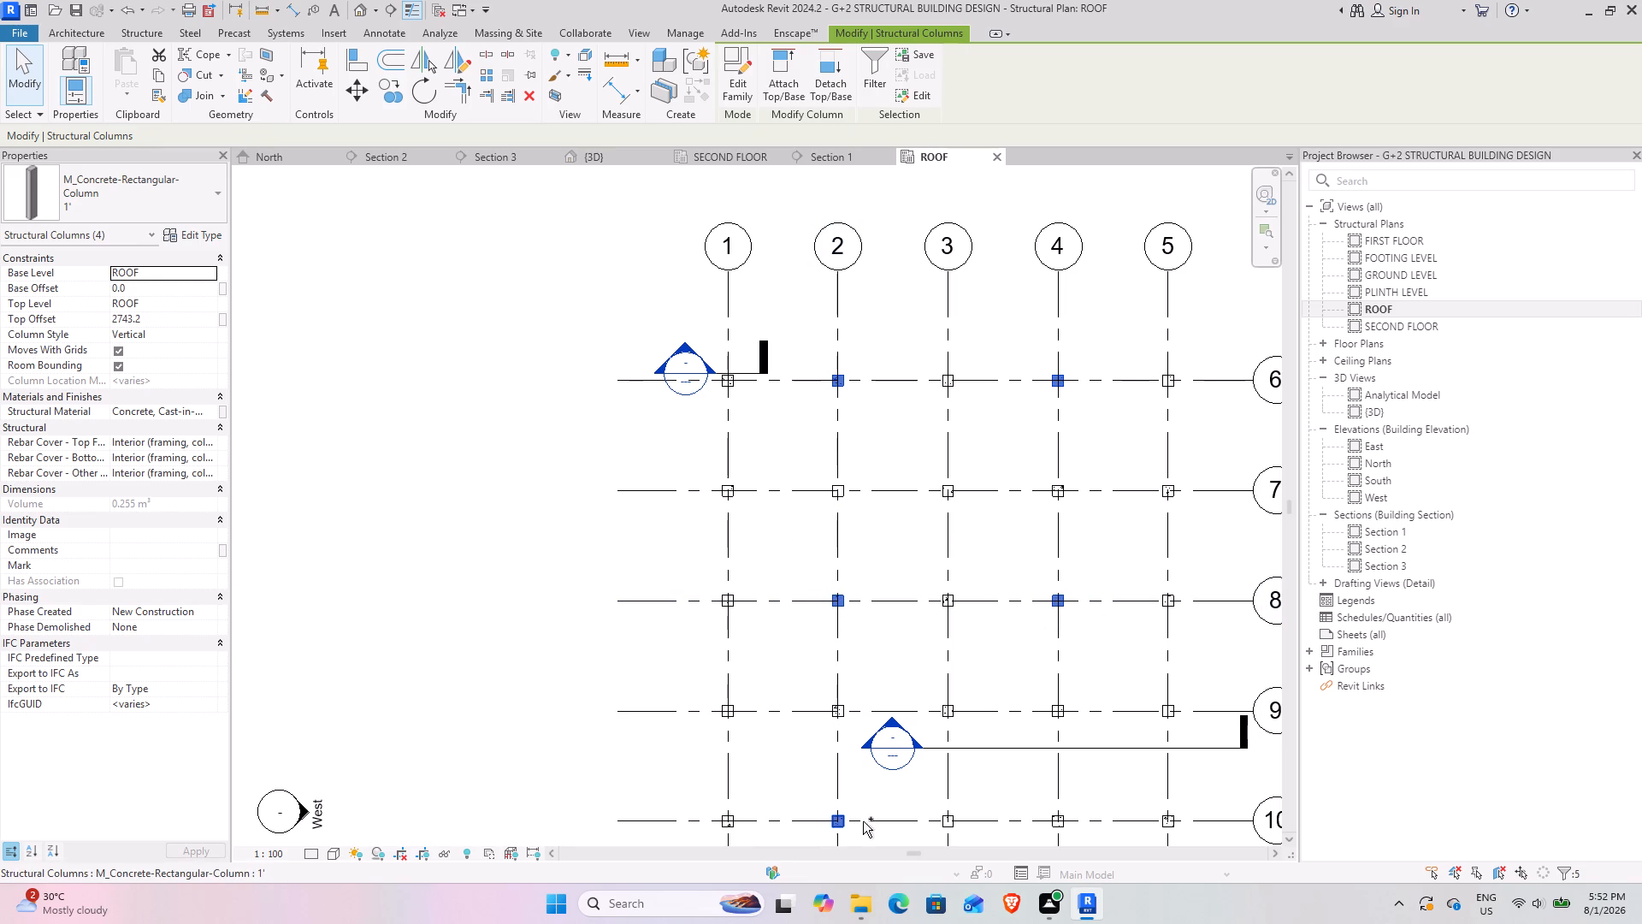
{"action": "left_click", "coordinate": [1069, 822], "text": "ctrl"}
{"action": "left_click", "coordinate": [721, 500], "text": "ctrl"}
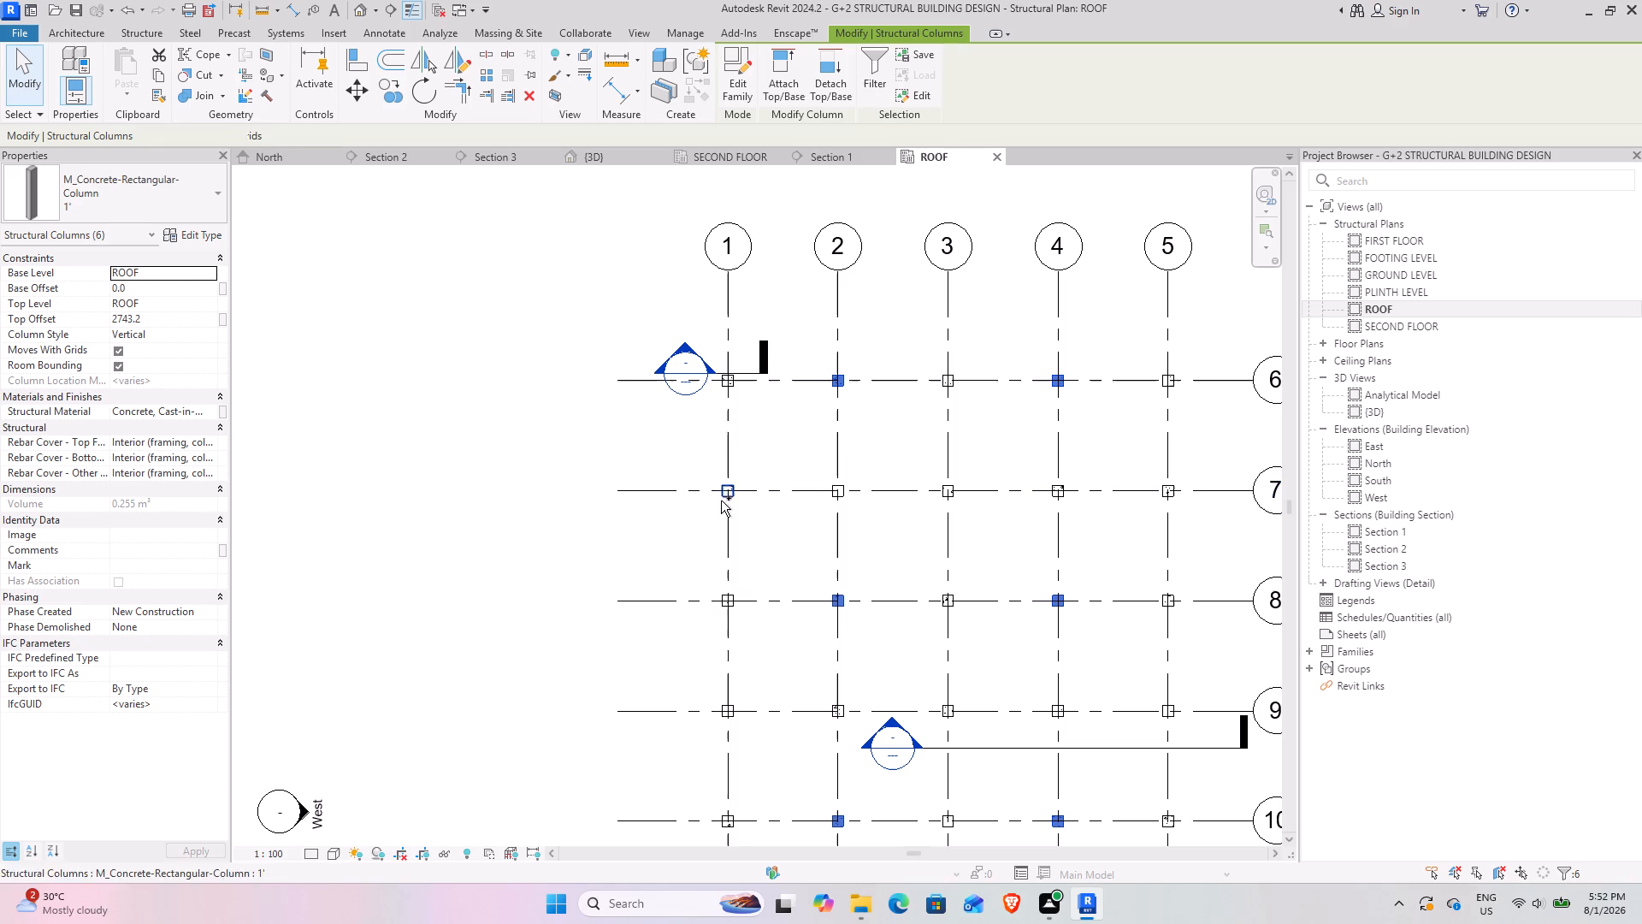
{"action": "left_click", "coordinate": [718, 711], "text": "ctrl"}
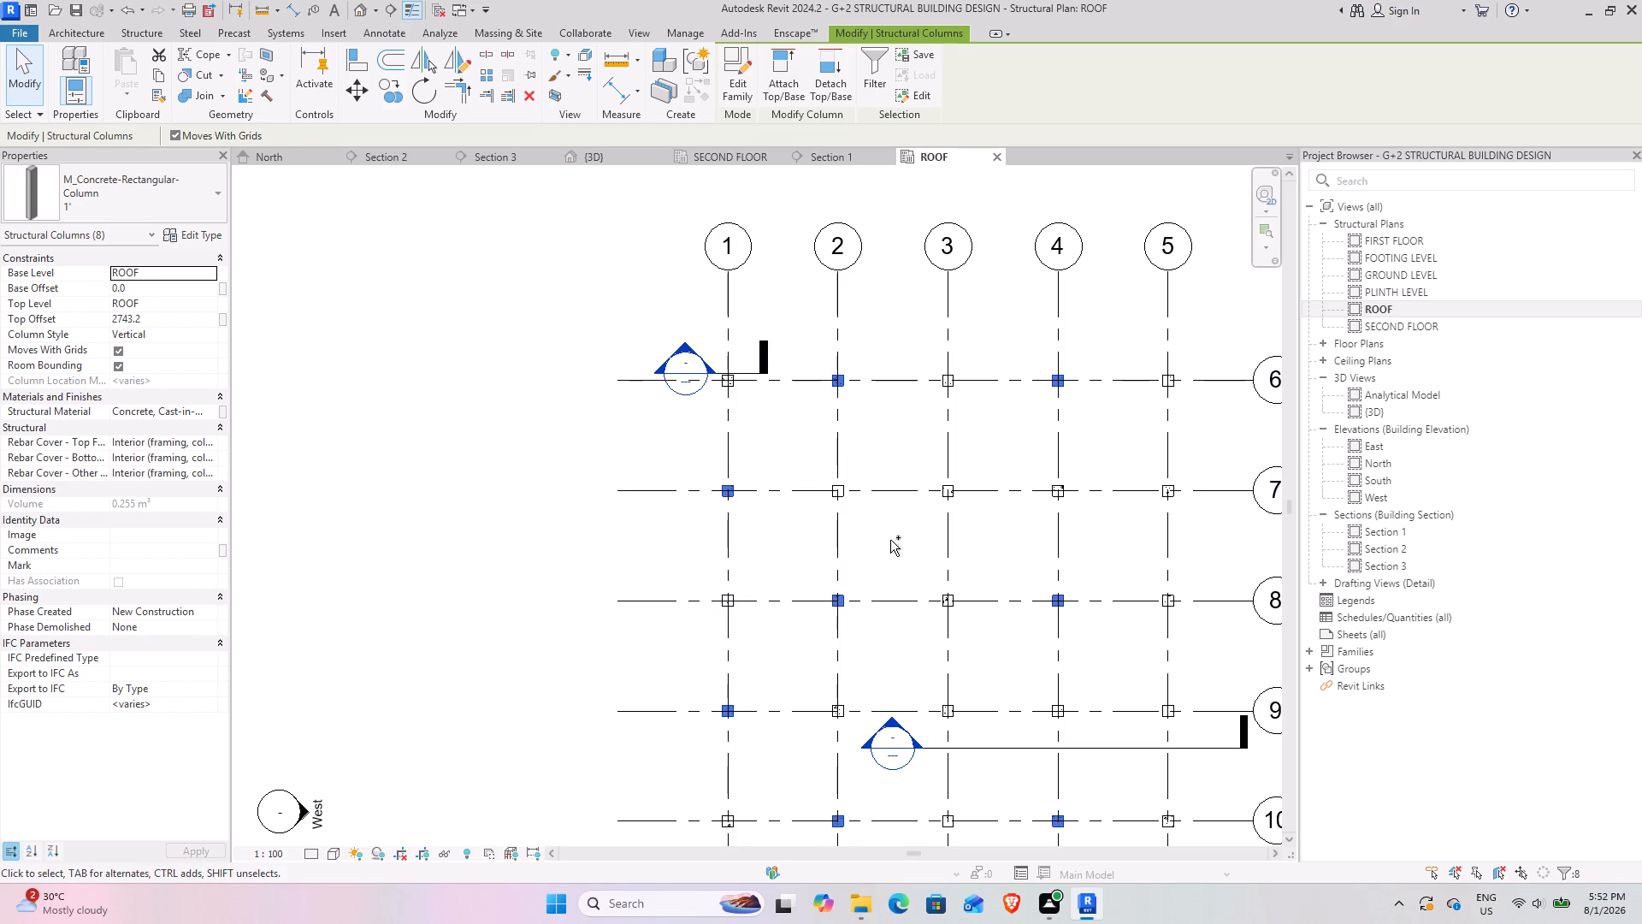
{"action": "left_click", "coordinate": [944, 499], "text": "ctrl"}
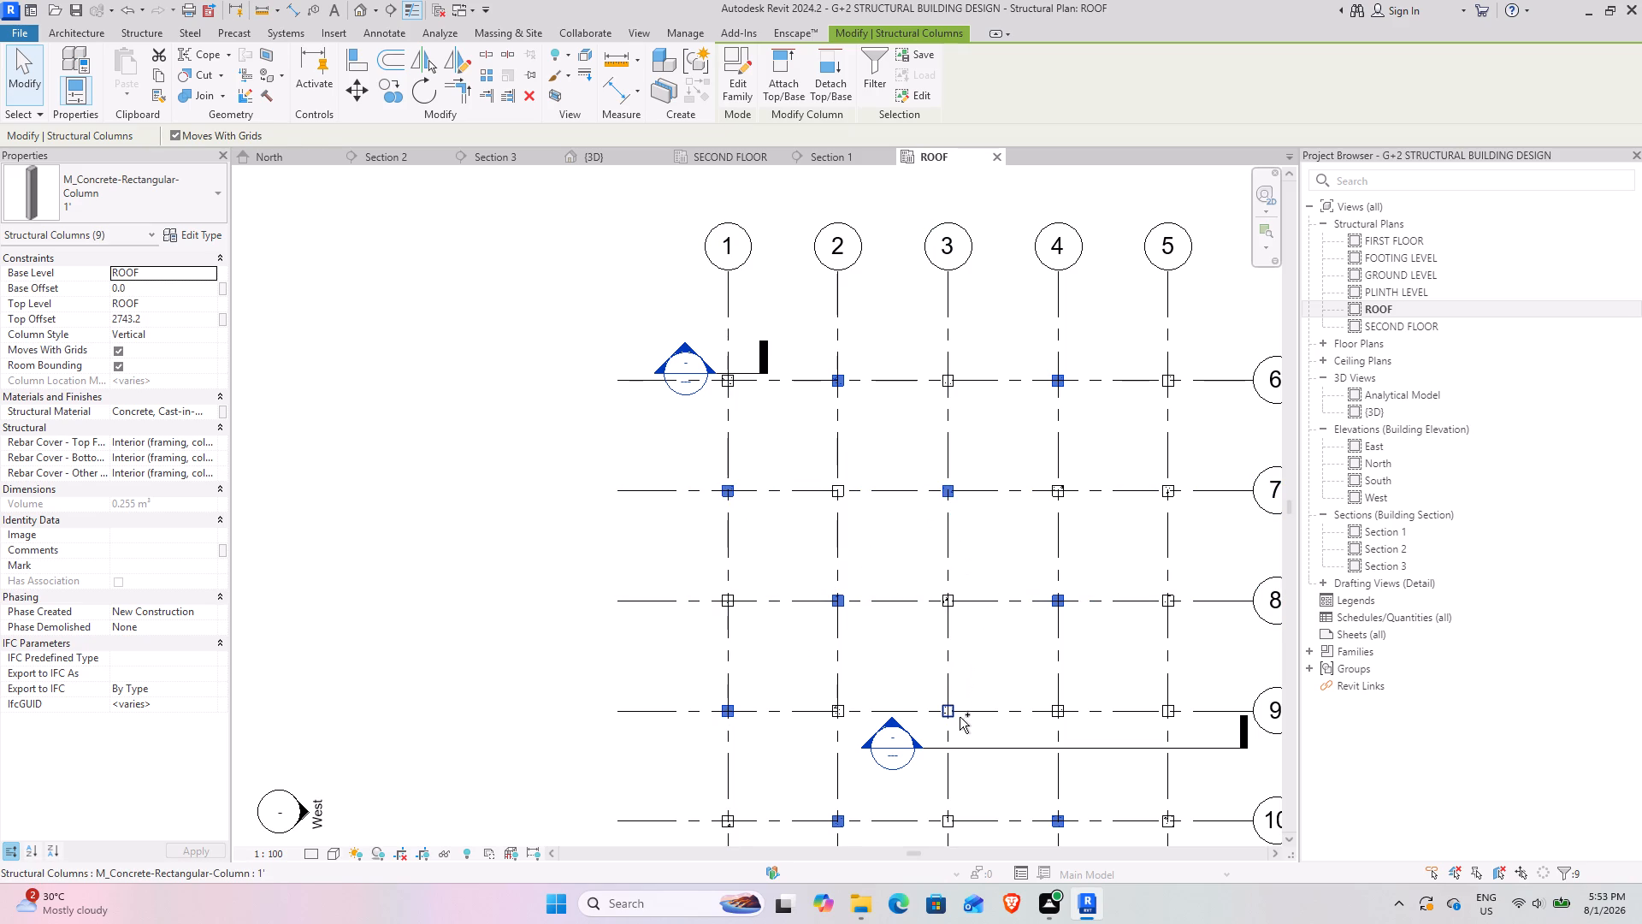
{"action": "left_click", "coordinate": [960, 719], "text": "ctrl"}
{"action": "left_click", "coordinate": [1173, 491], "text": "ctrl"}
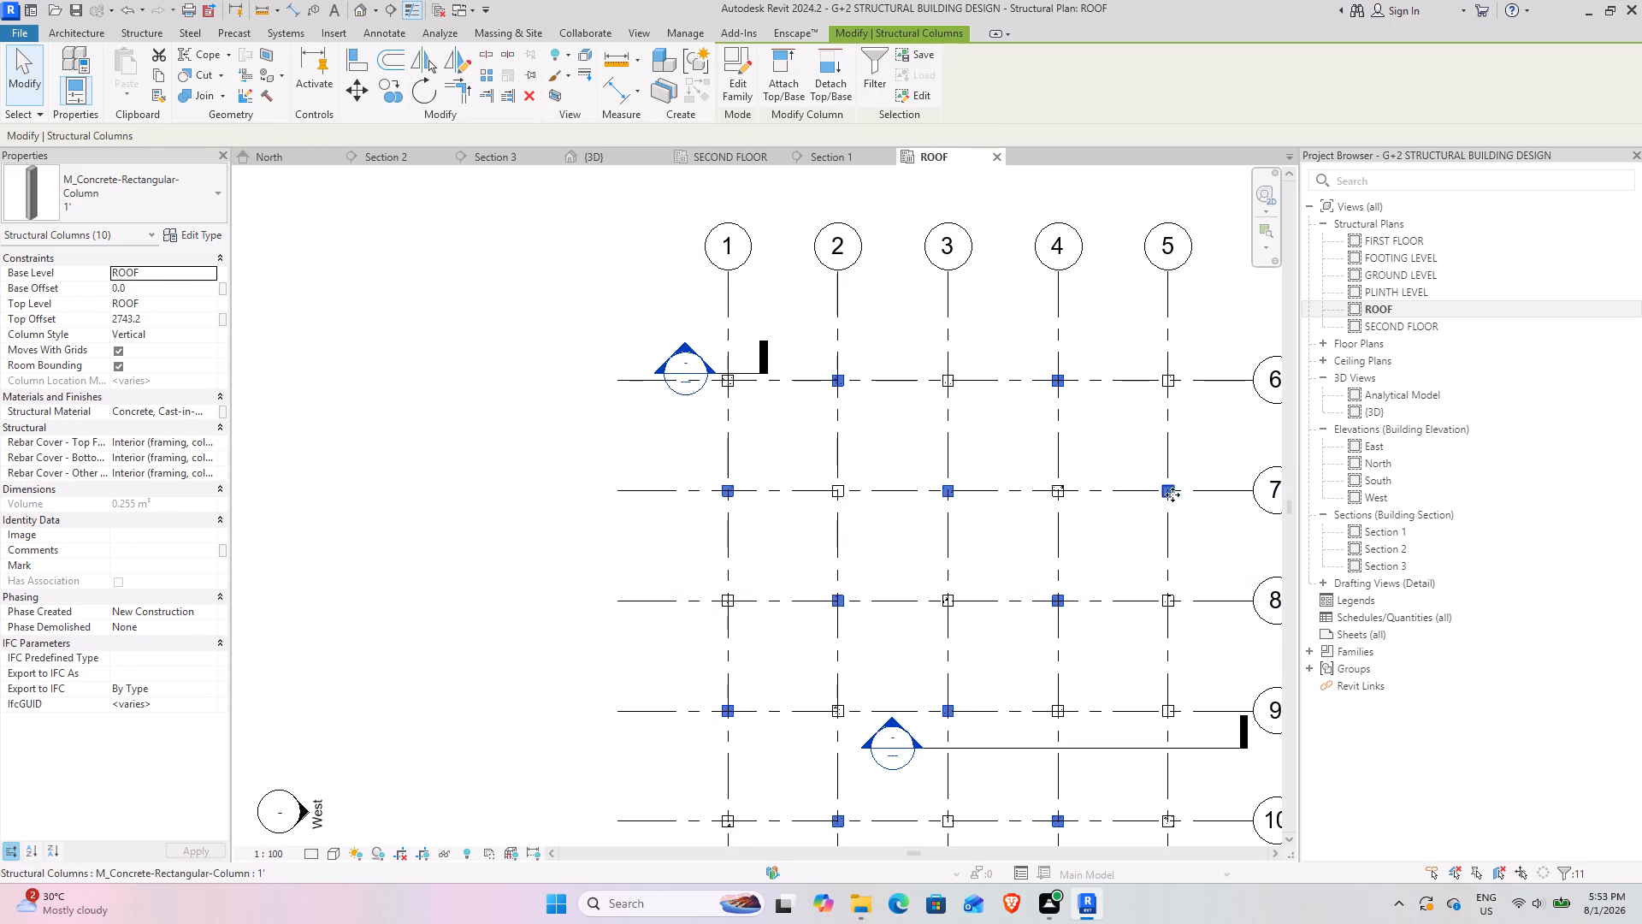
{"action": "left_click", "coordinate": [1167, 719], "text": "ctrl"}
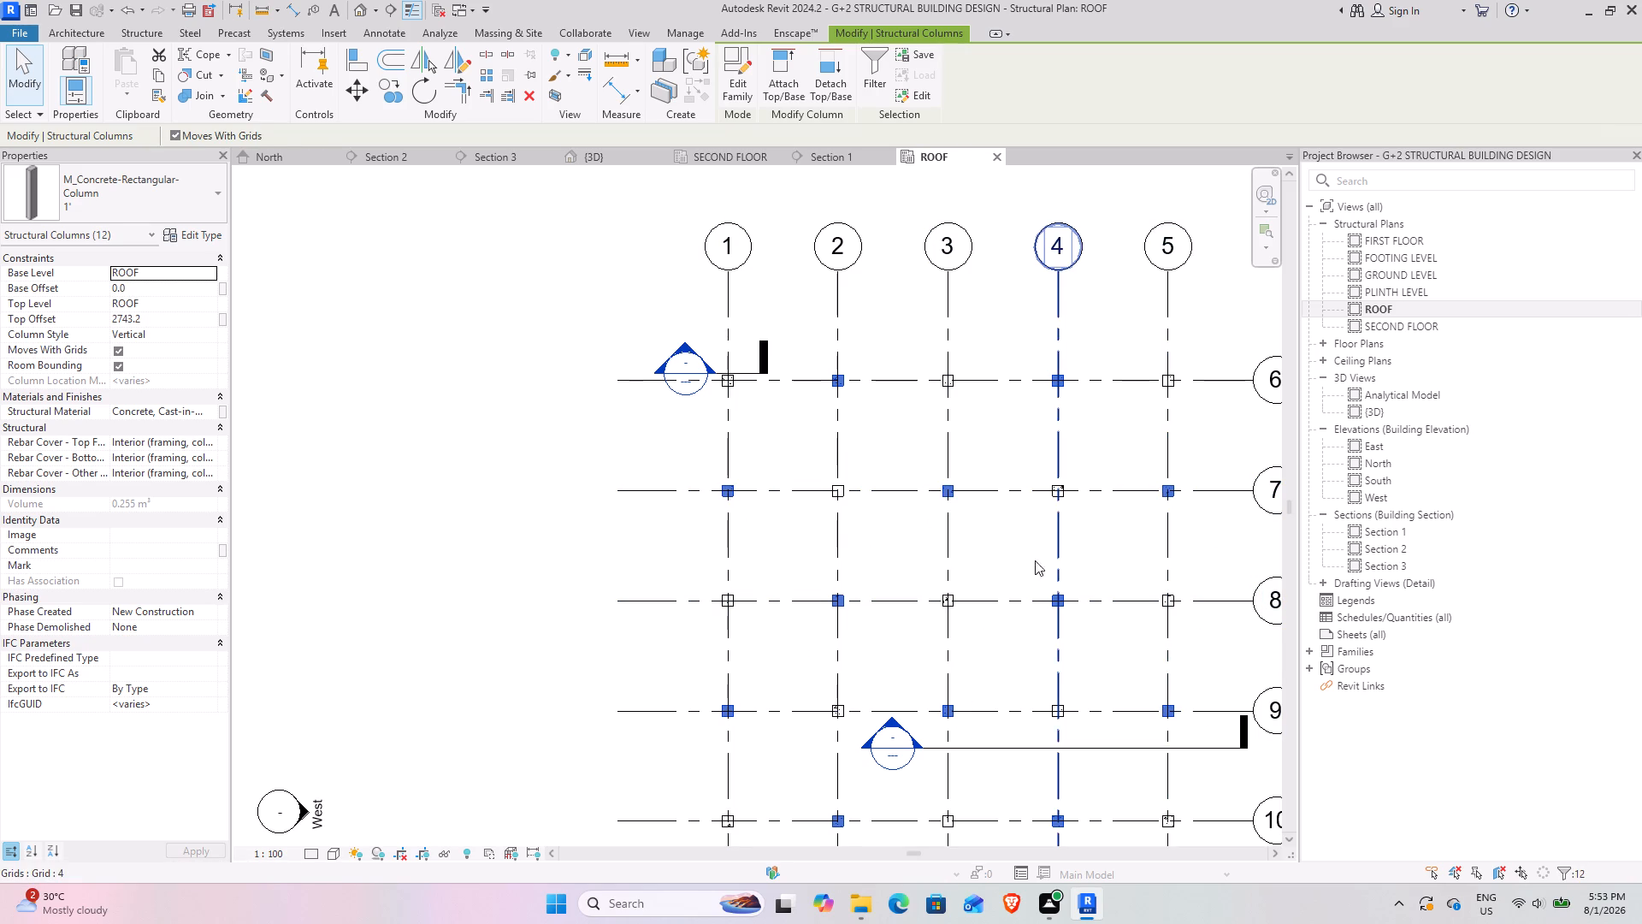
{"action": "scroll", "coordinate": [1019, 537], "scroll_direction": "down", "scroll_amount": 1}
{"action": "middle_click_drag", "start_coordinate": [1068, 531], "coordinate": [841, 472]}
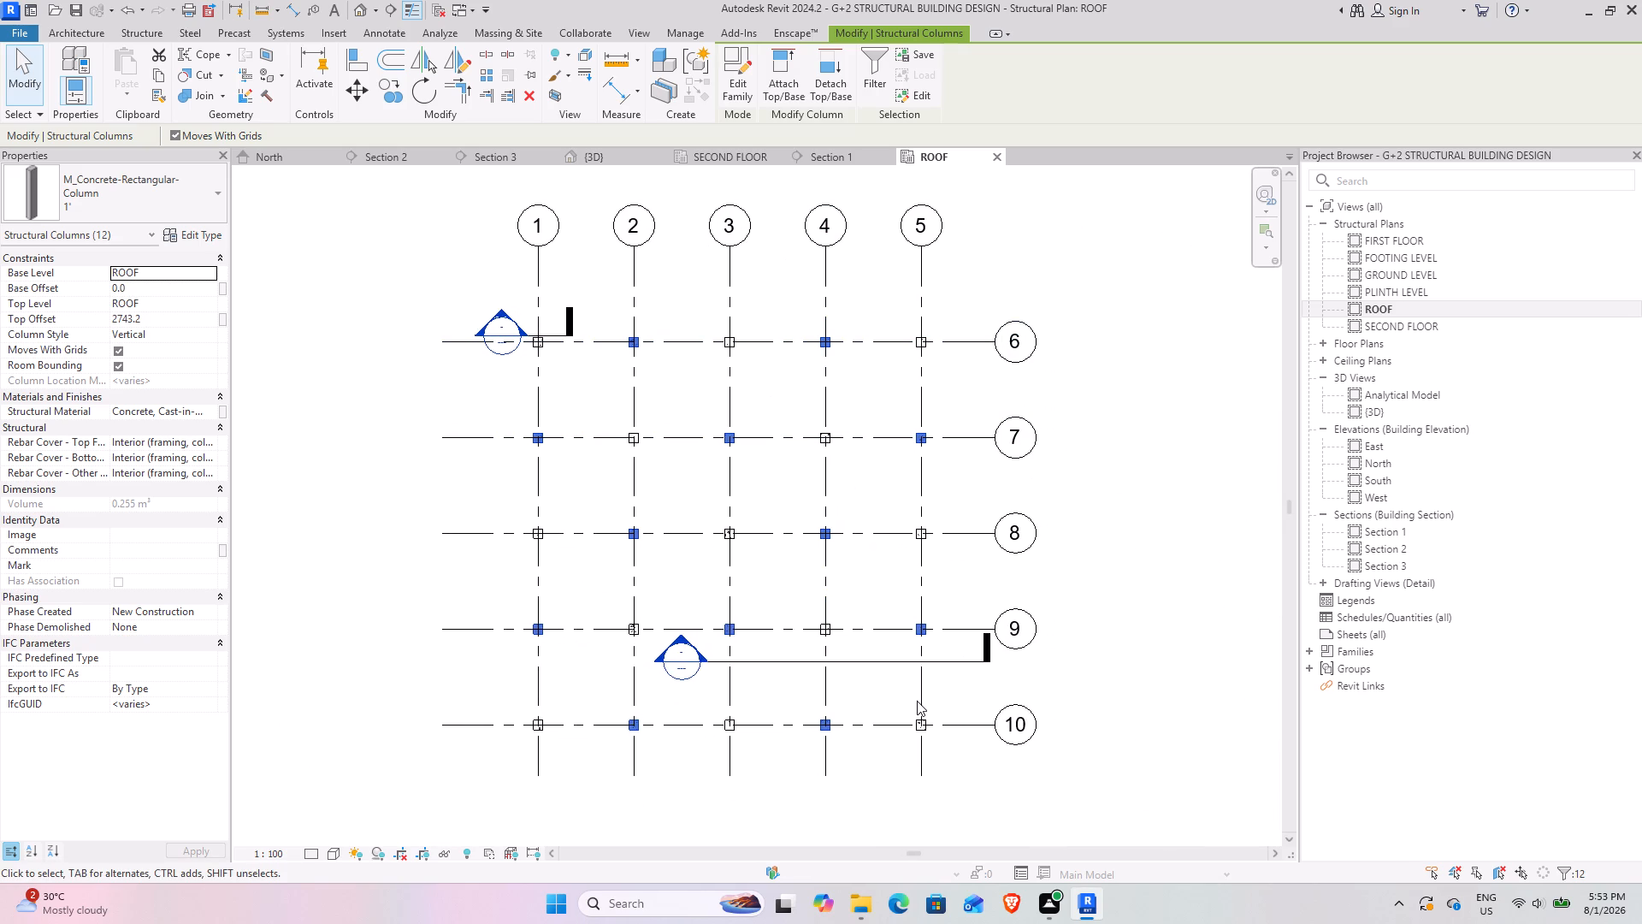
{"action": "left_click", "coordinate": [527, 99]}
{"action": "scroll", "coordinate": [757, 435], "scroll_direction": "down", "scroll_amount": 2}
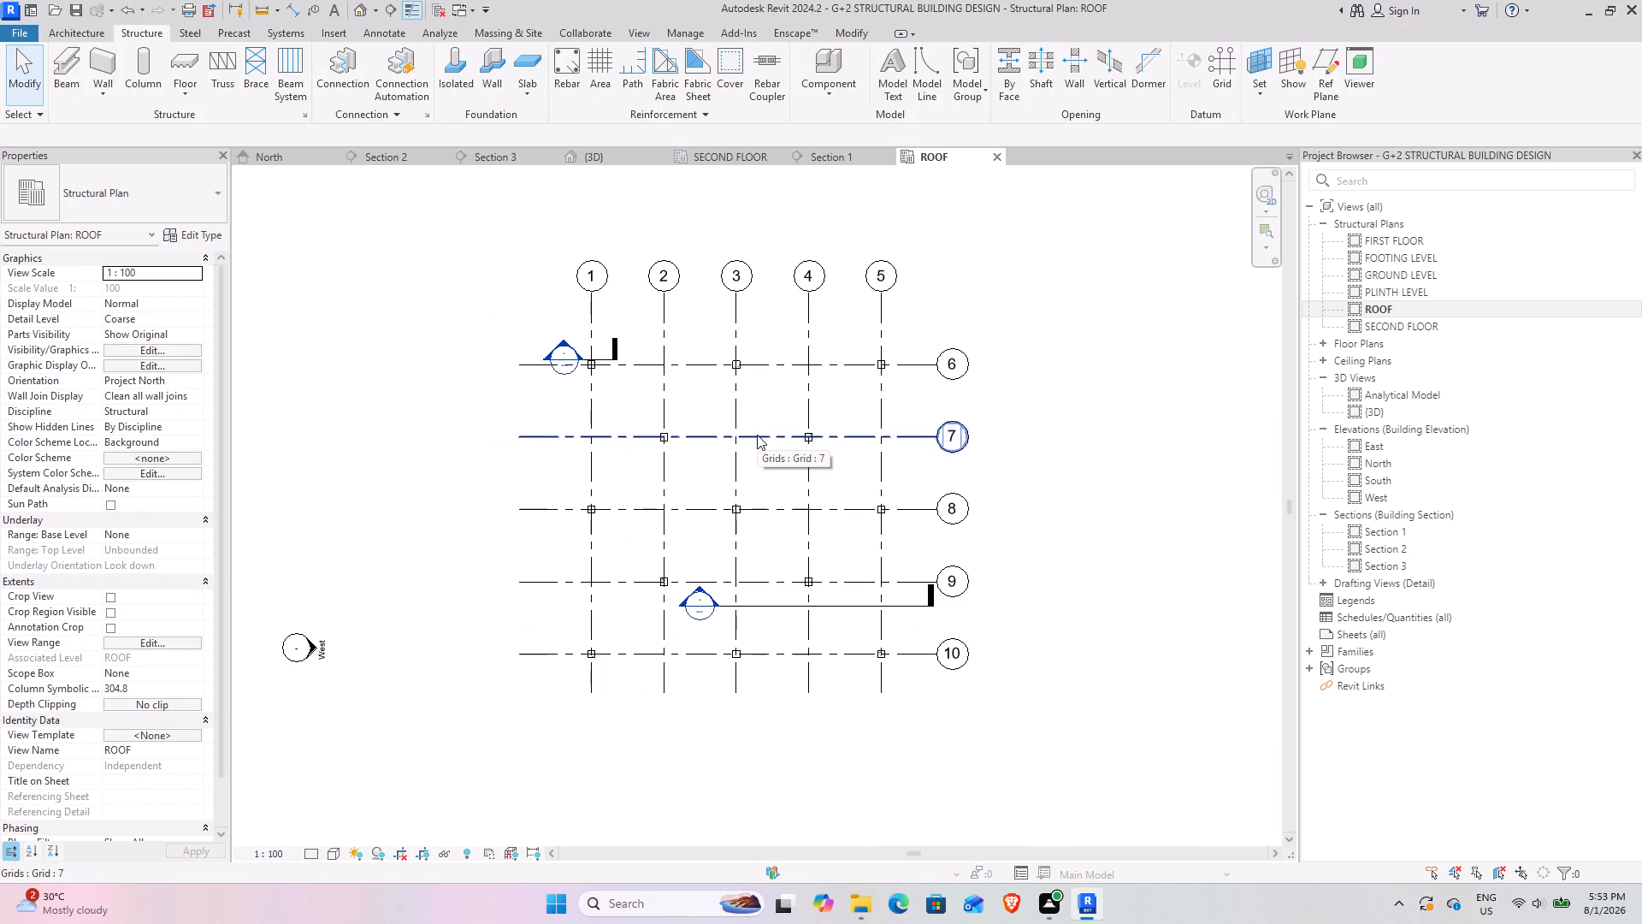
In the North elevation, set the base level of all remaining 1' columns above the ROOF level to SECOND FLOOR.
{"action": "left_click", "coordinate": [286, 157]}
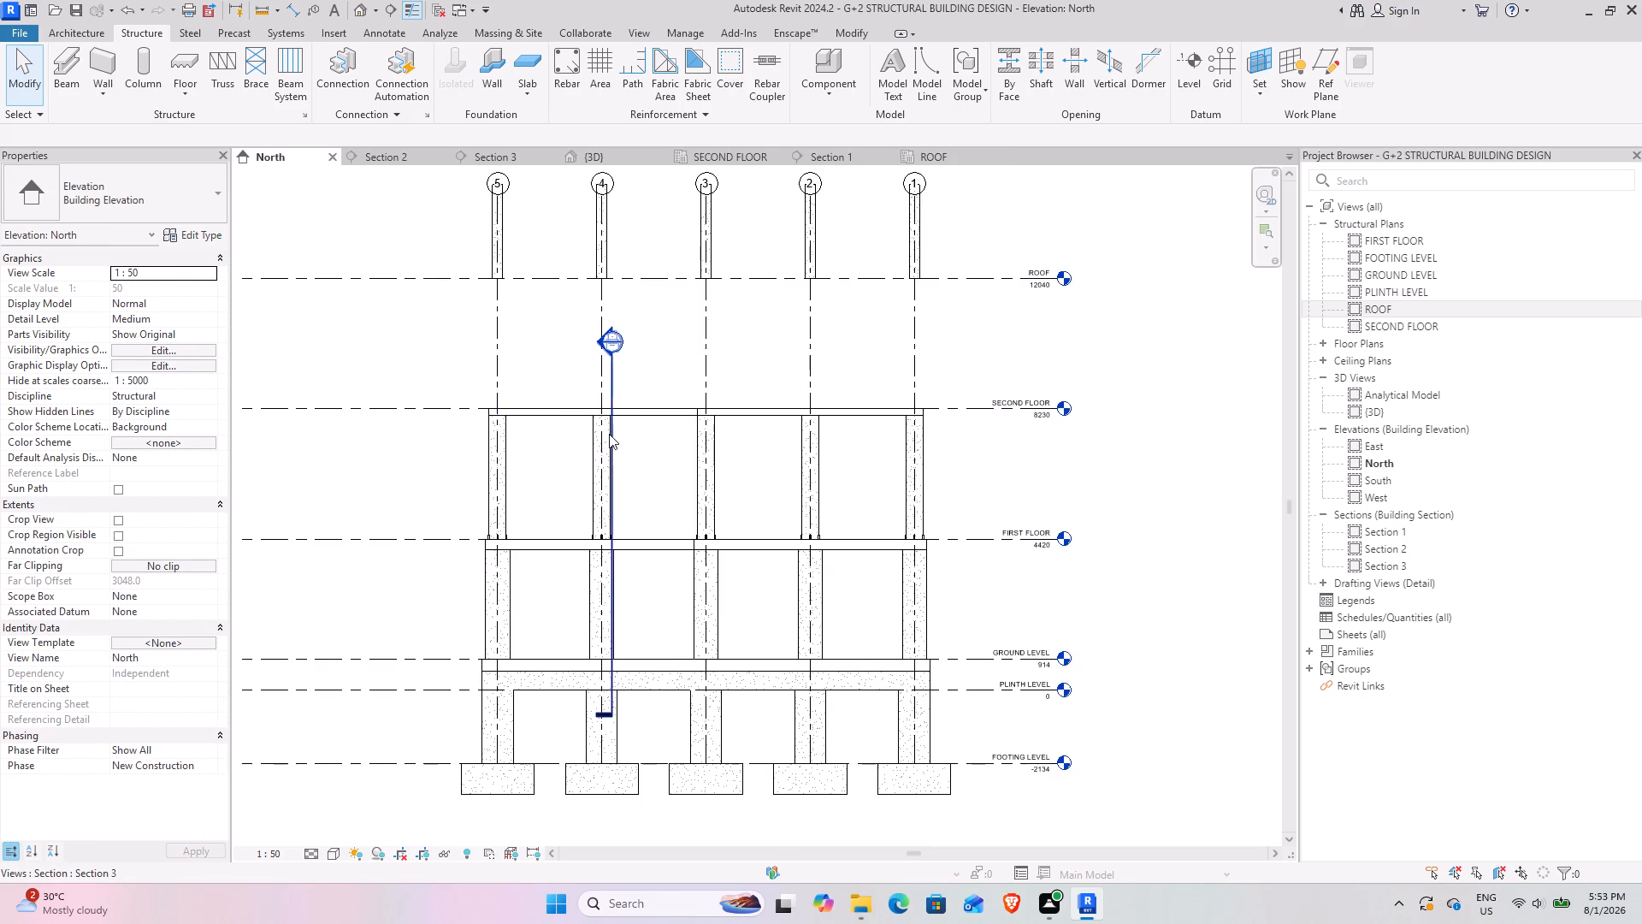
{"action": "scroll", "coordinate": [611, 434], "scroll_direction": "down", "scroll_amount": 3}
{"action": "middle_click_drag", "start_coordinate": [726, 378], "coordinate": [710, 420]}
{"action": "left_click", "coordinate": [842, 337]}
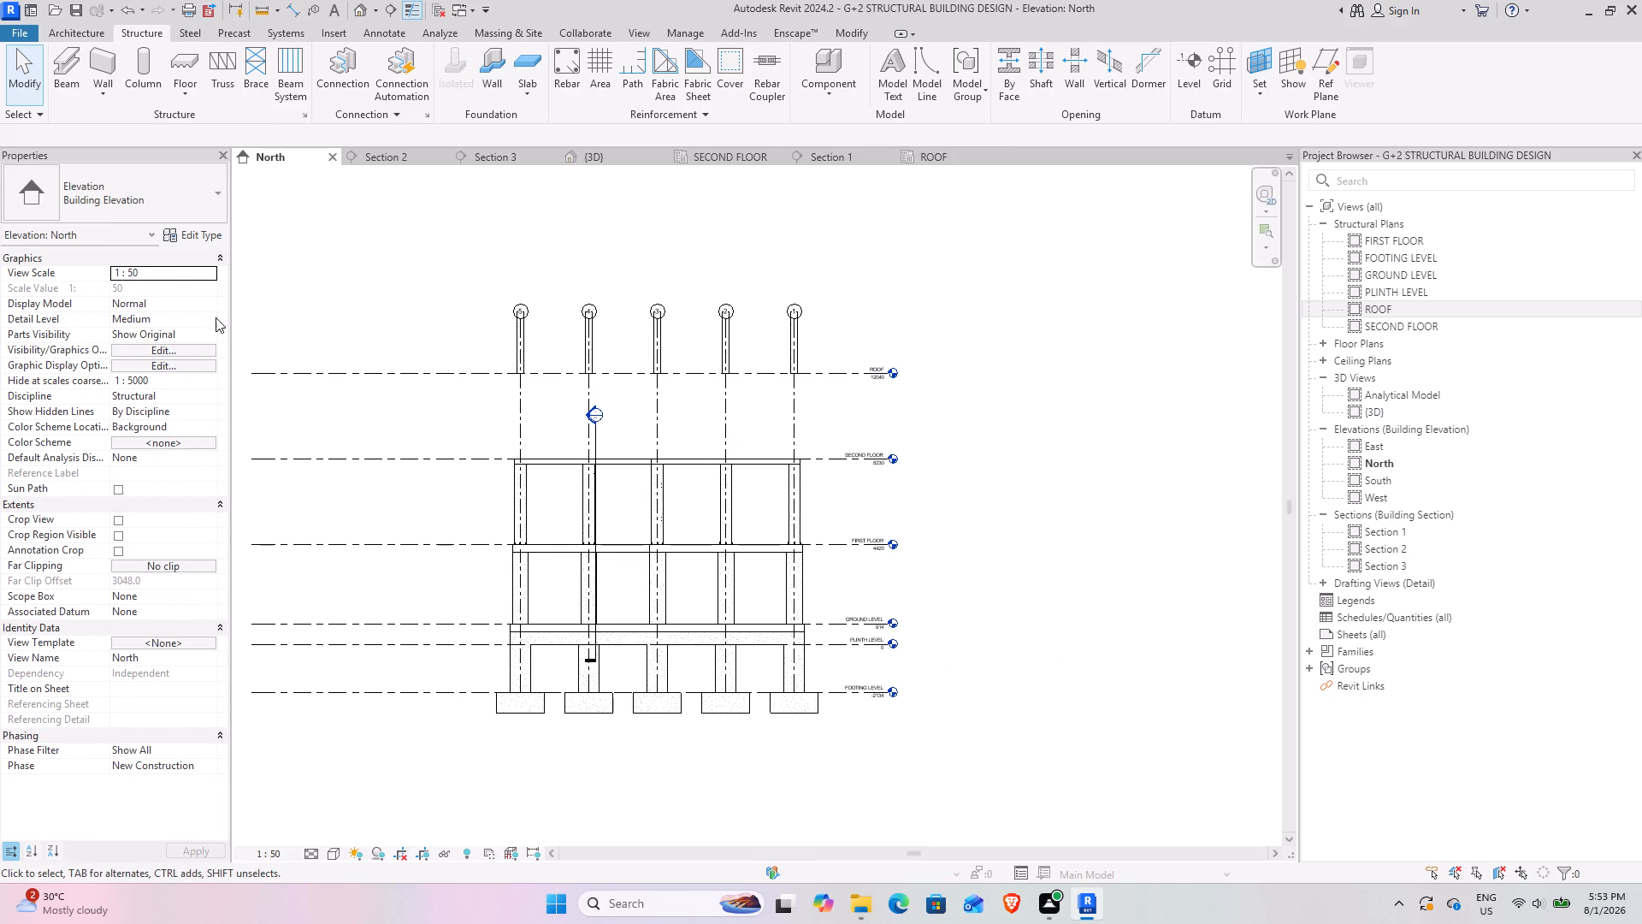
{"action": "left_click_drag", "start_coordinate": [433, 257], "coordinate": [834, 376]}
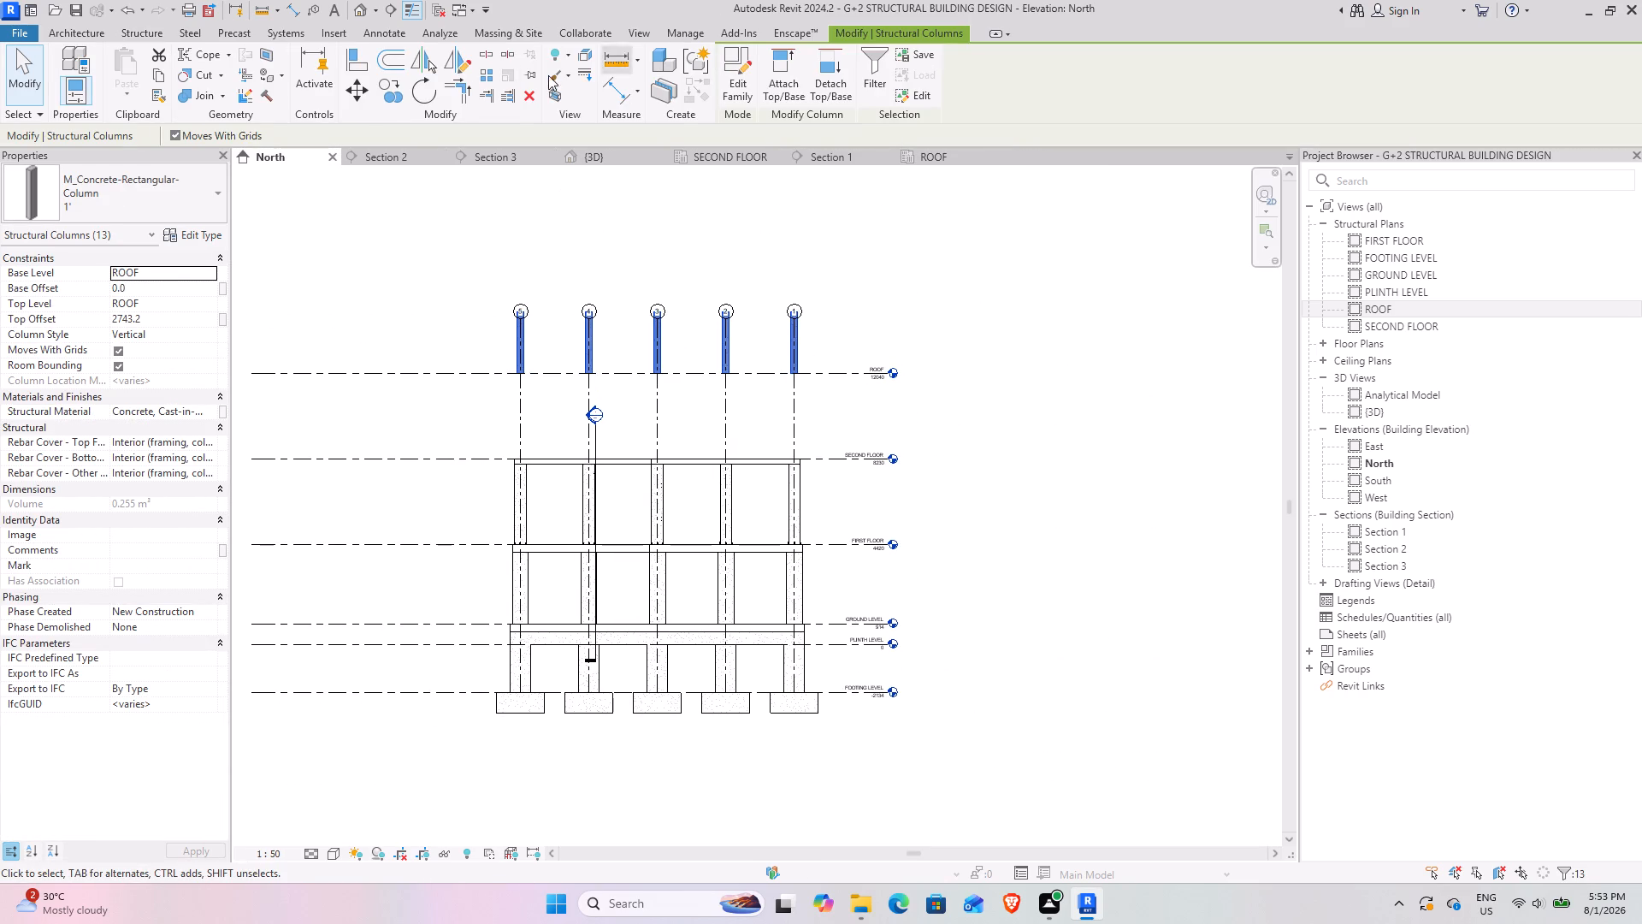
{"action": "left_click", "coordinate": [206, 274]}
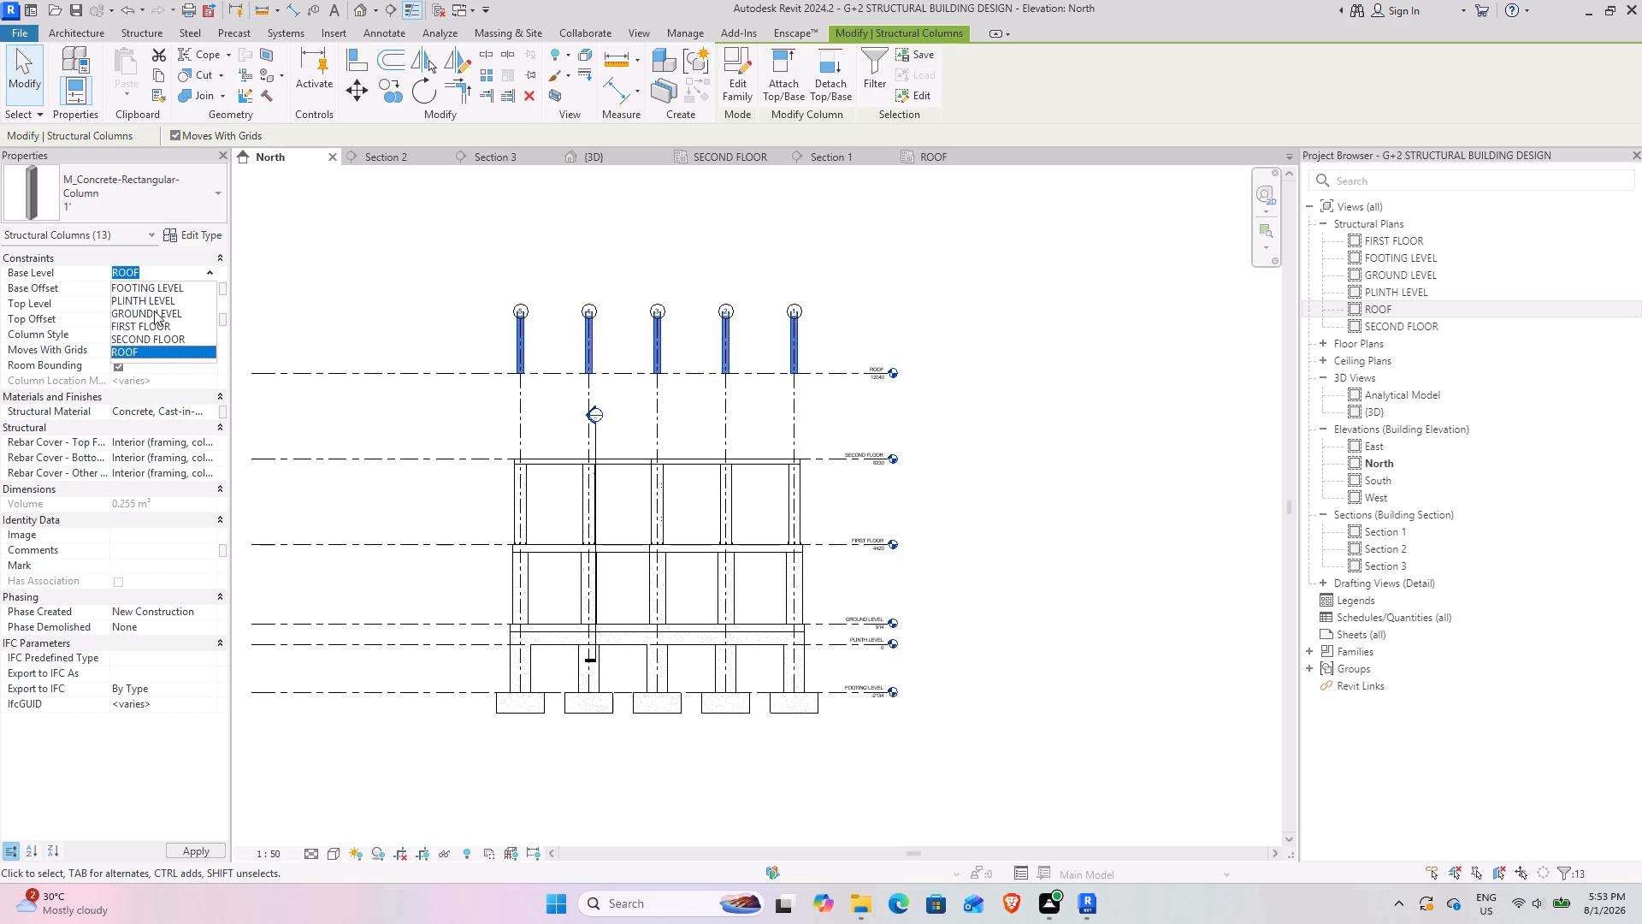
{"action": "left_click", "coordinate": [143, 337]}
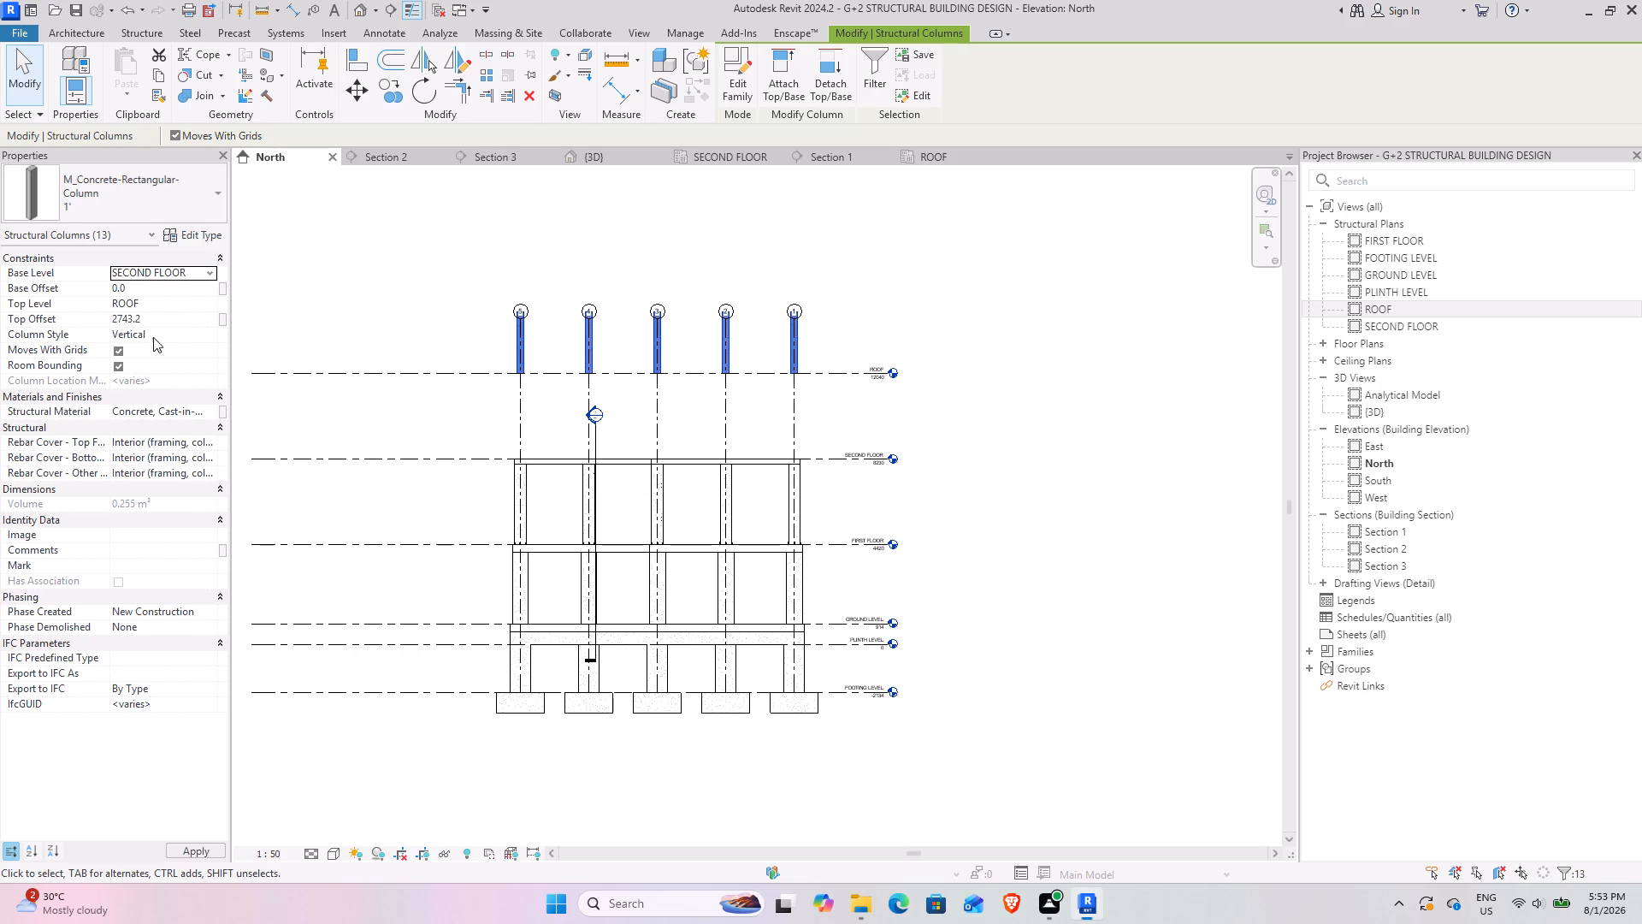
{"action": "left_click", "coordinate": [214, 301]}
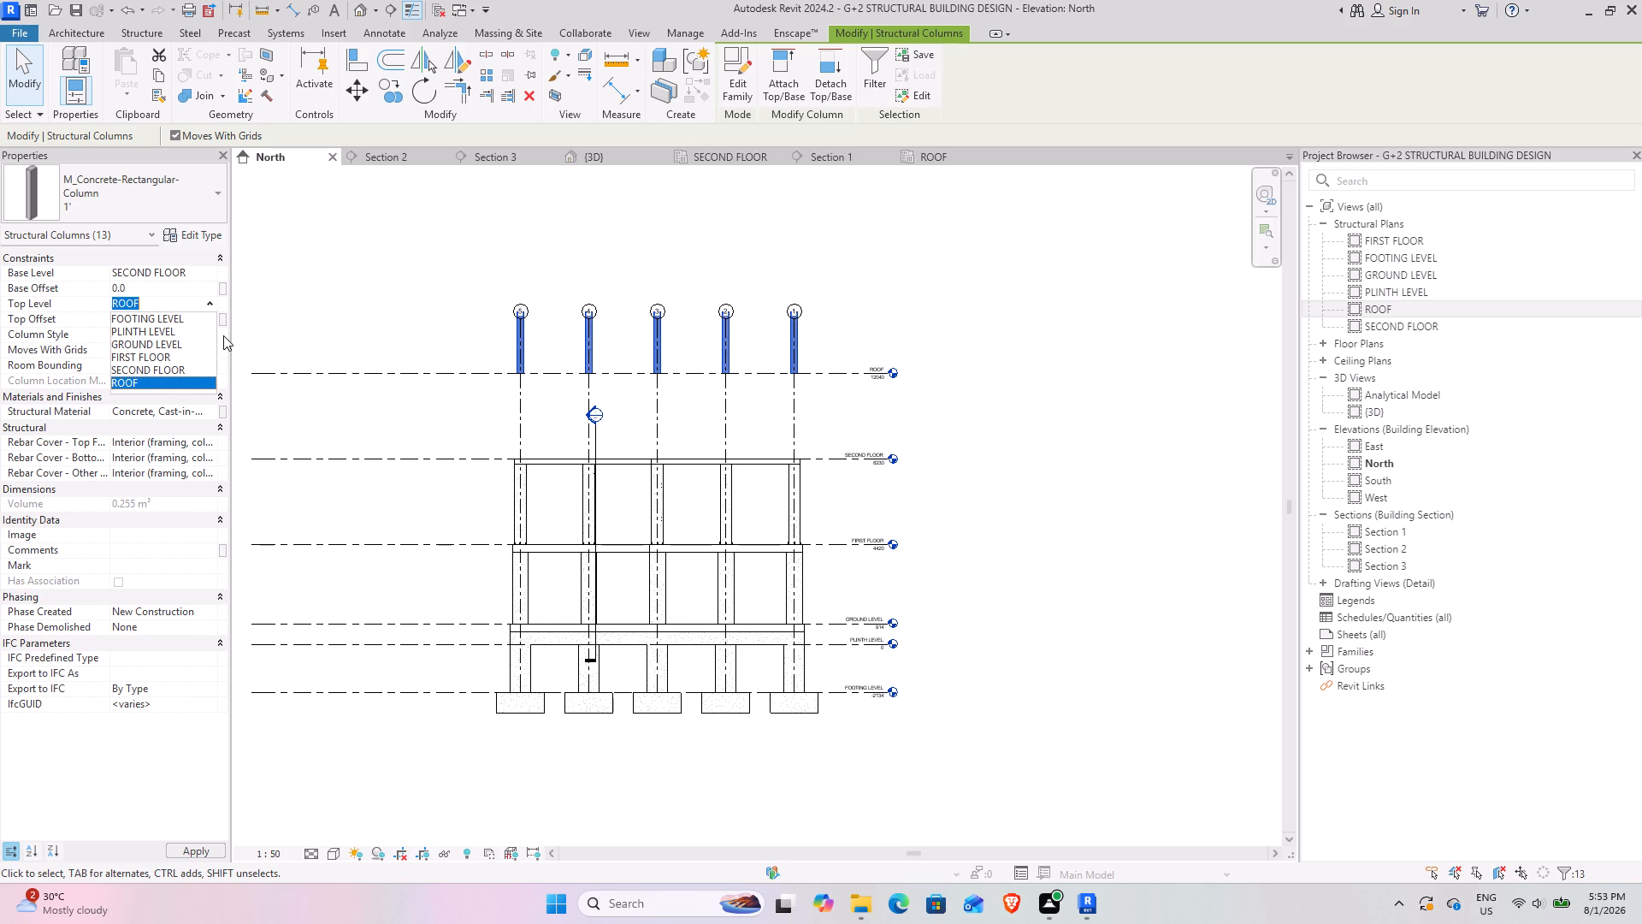
{"action": "left_click", "coordinate": [428, 308]}
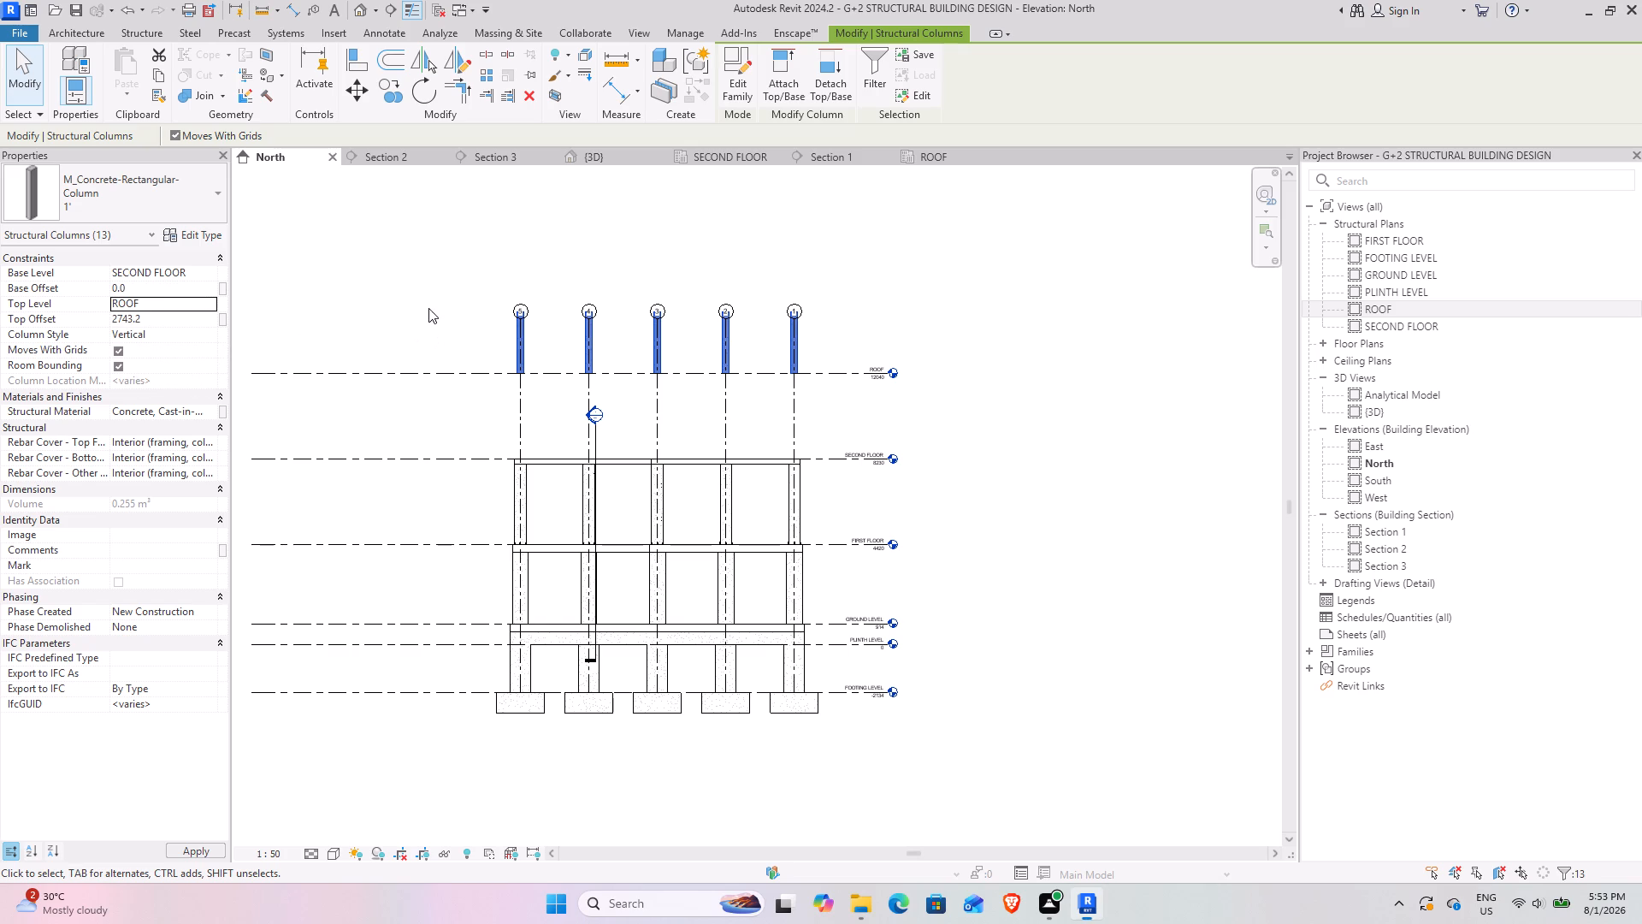
{"action": "left_click", "coordinate": [794, 341]}
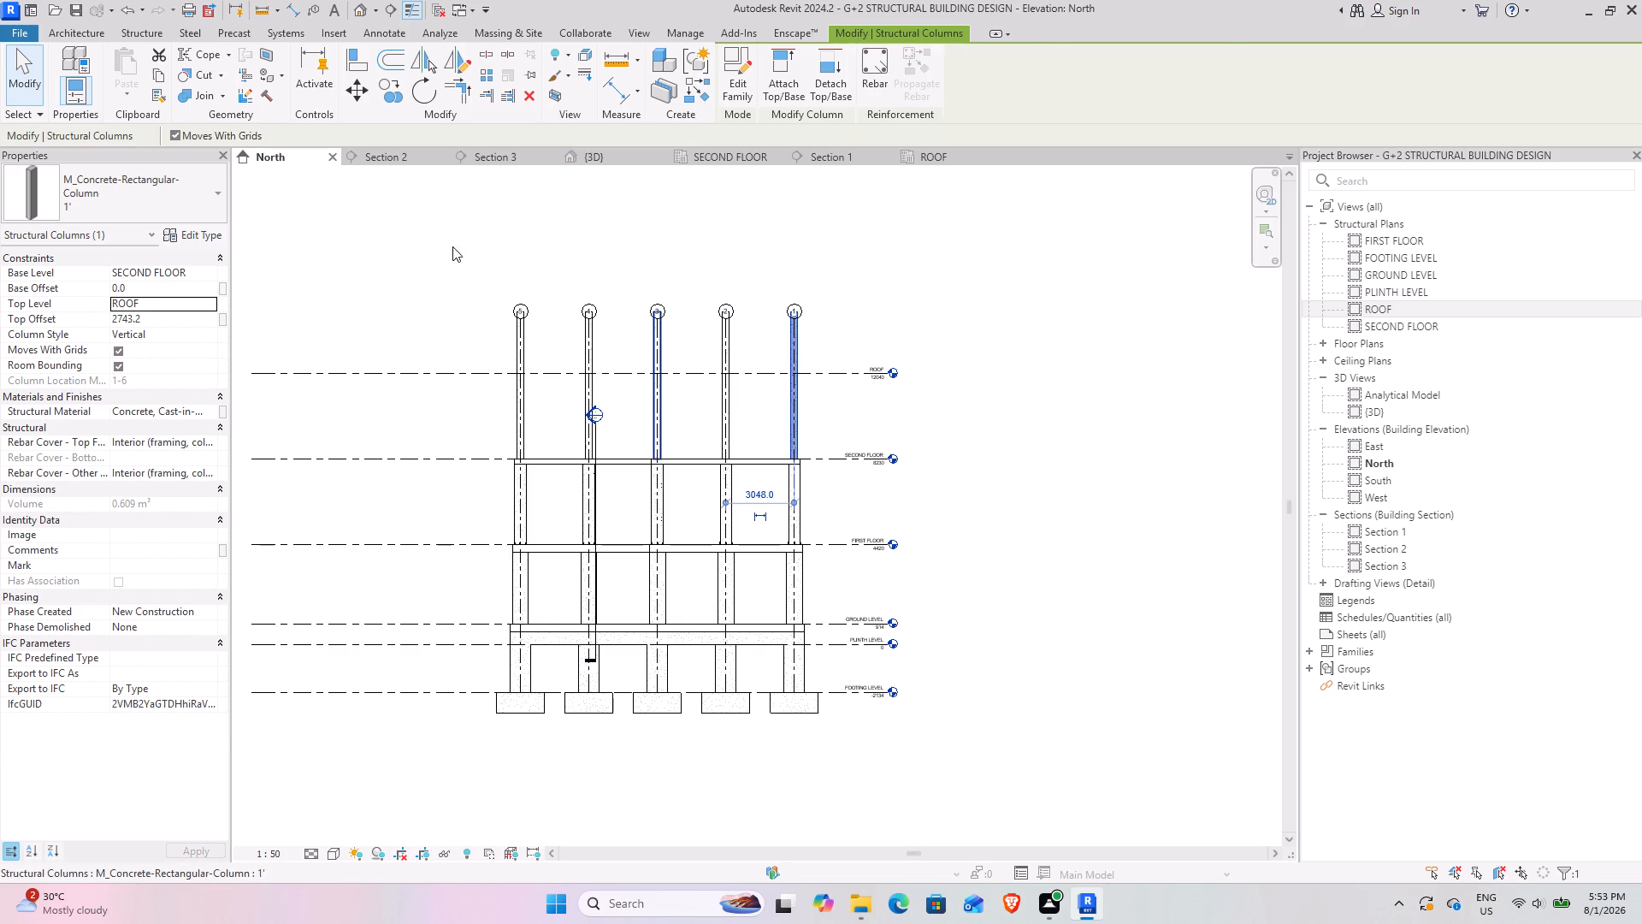
Set the top offset of all the 1' columns rising from SECOND FLOOR to 0.
{"action": "left_click_drag", "start_coordinate": [452, 246], "coordinate": [869, 462]}
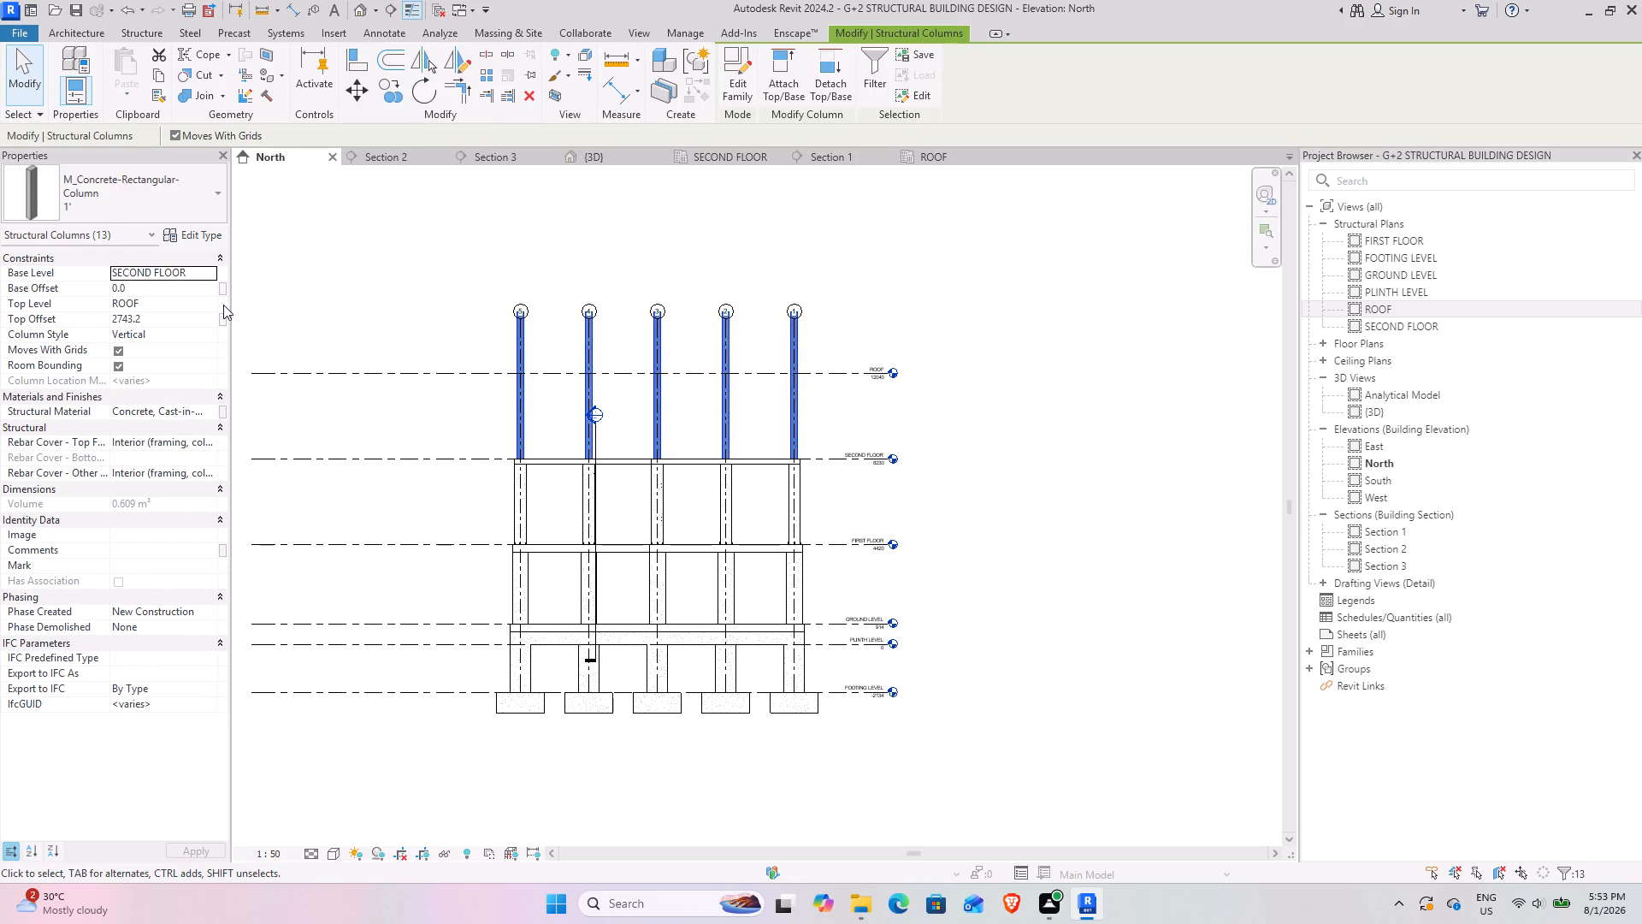
{"action": "left_click", "coordinate": [221, 302]}
{"action": "scroll", "coordinate": [917, 369], "scroll_direction": "up", "scroll_amount": 3}
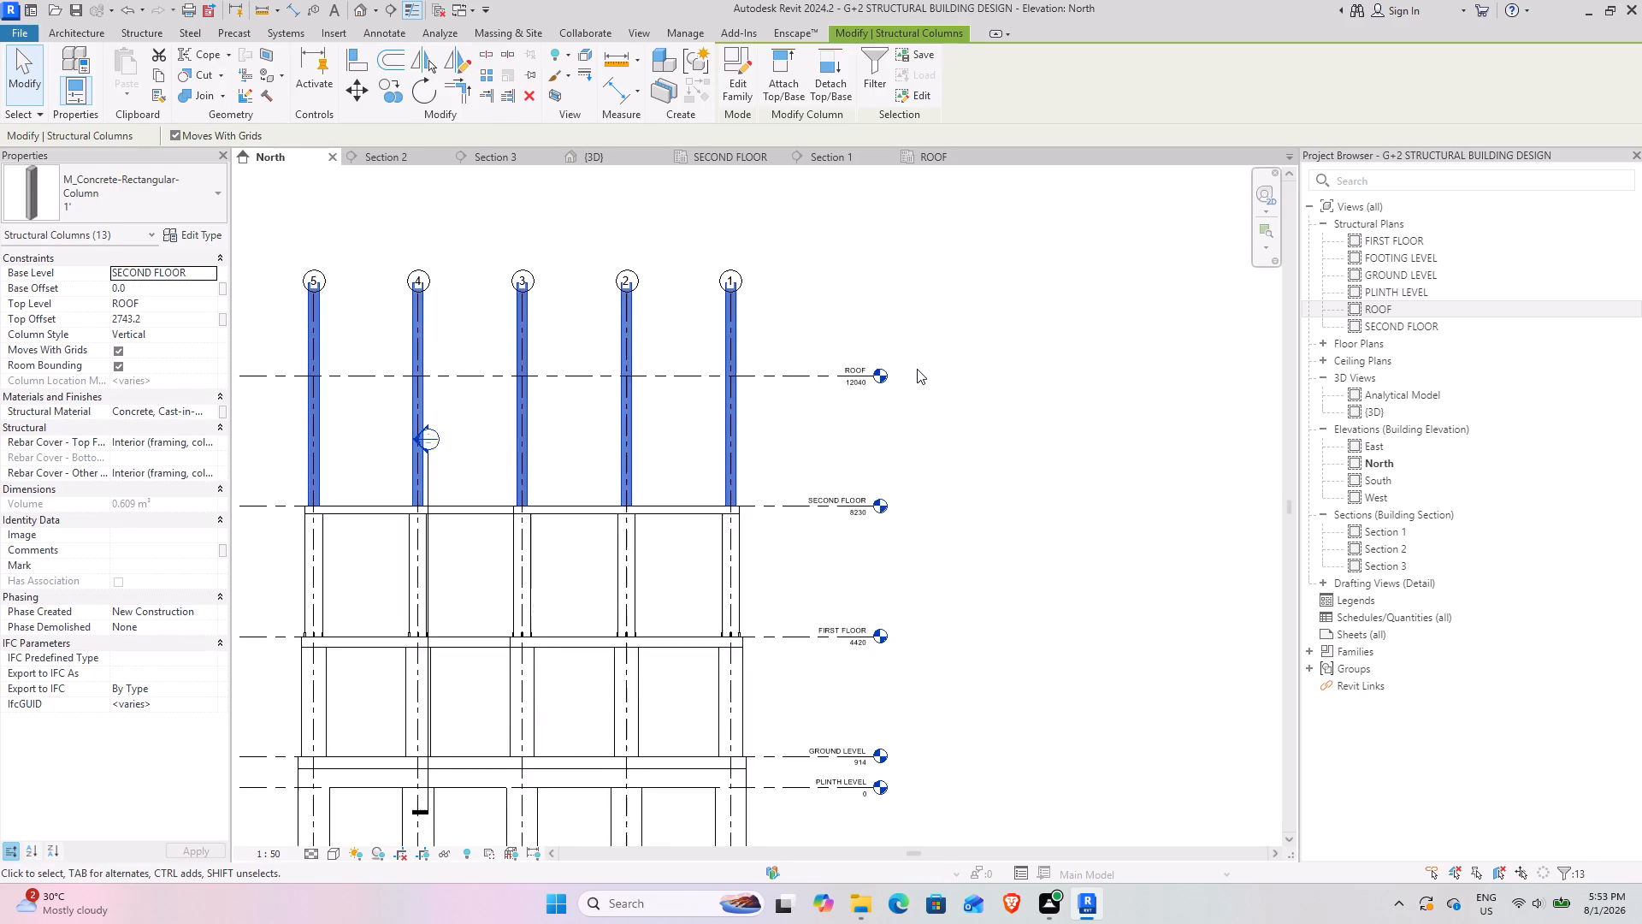
{"action": "scroll", "coordinate": [915, 368], "scroll_direction": "up", "scroll_amount": 3}
{"action": "middle_click_drag", "start_coordinate": [655, 483], "coordinate": [800, 486]}
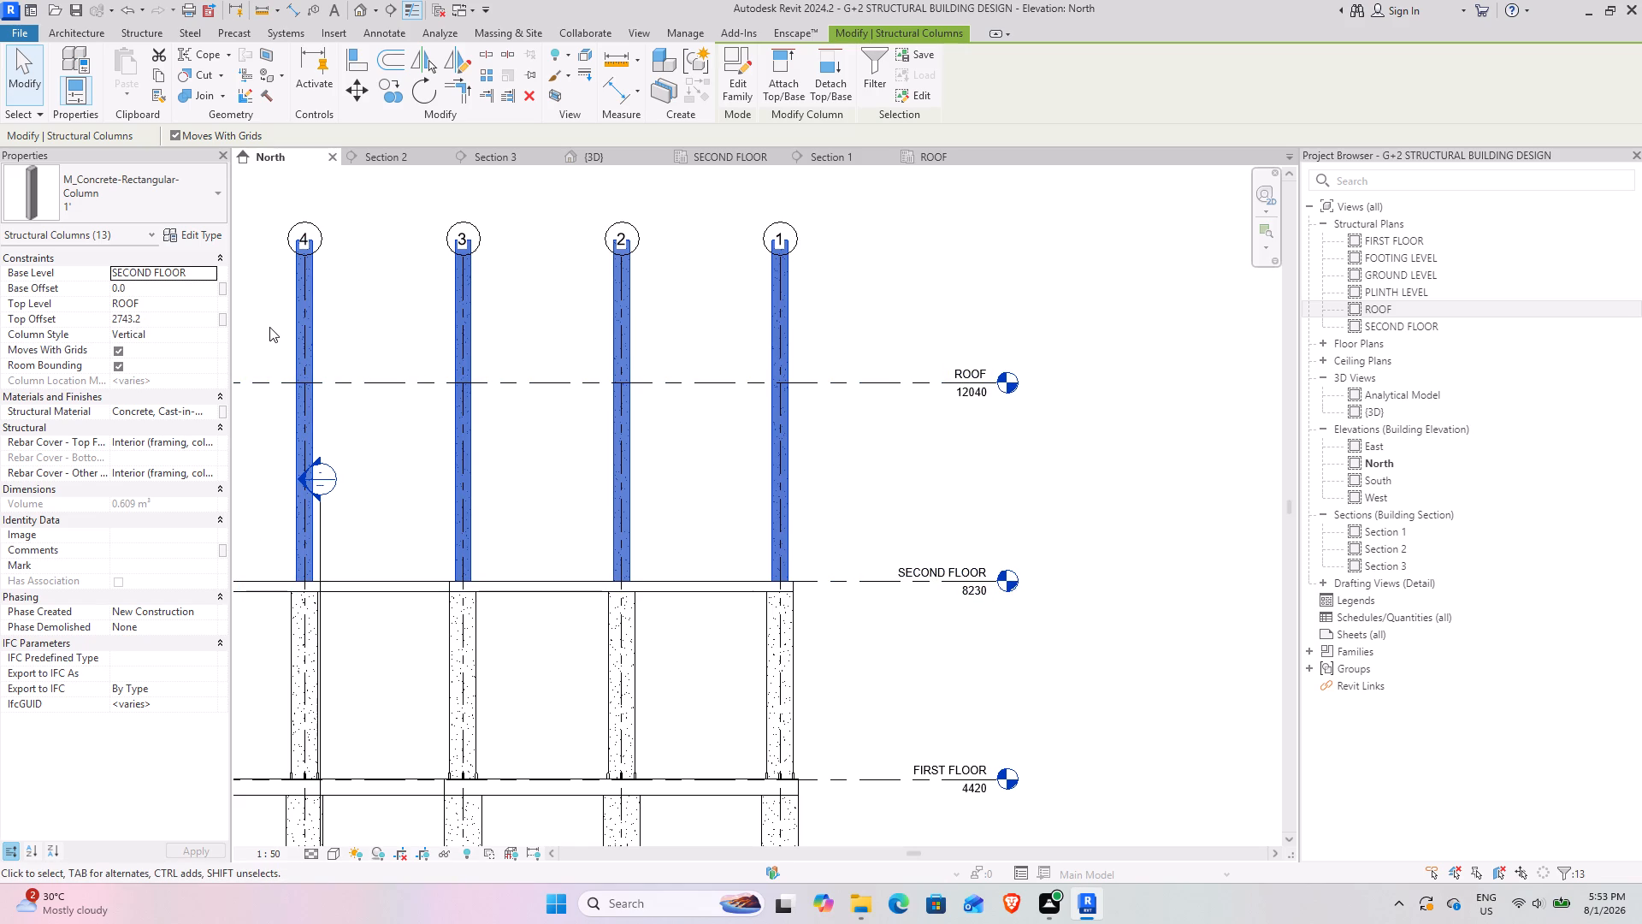
{"action": "left_click", "coordinate": [216, 319]}
{"action": "key", "text": "0"}
{"action": "key", "text": "Return"}
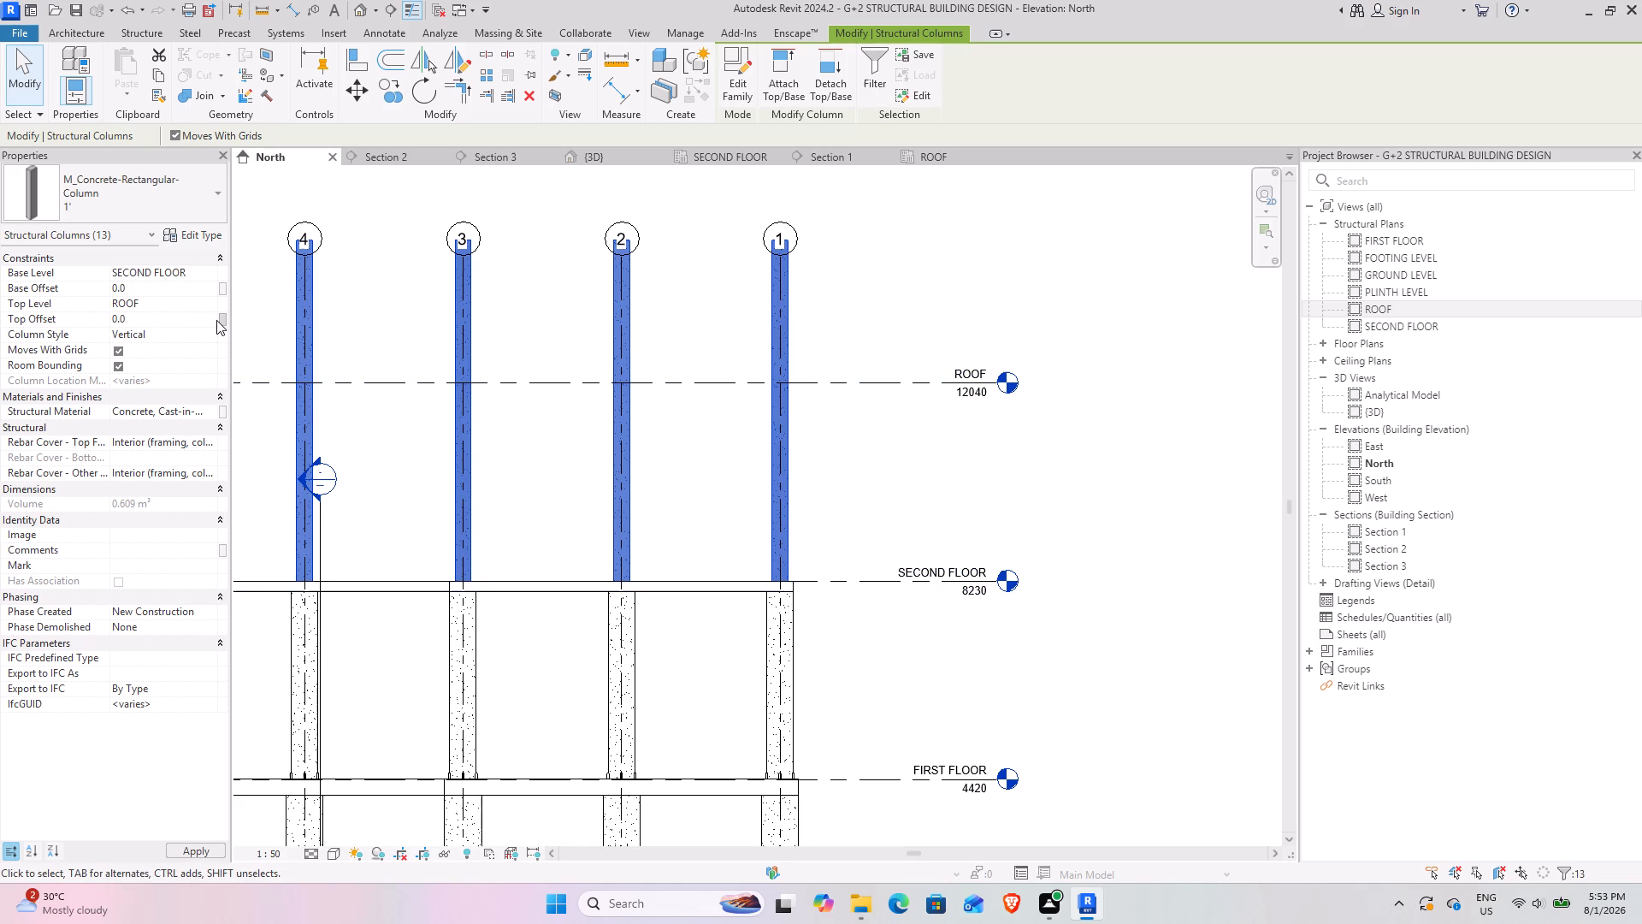
{"action": "left_click", "coordinate": [954, 440]}
Examine the North elevation of the frame, from the footings up through each floor to the columns at ROOF level.
{"action": "scroll", "coordinate": [744, 385], "scroll_direction": "down", "scroll_amount": 3}
{"action": "scroll", "coordinate": [689, 594], "scroll_direction": "down", "scroll_amount": 1}
{"action": "middle_click_drag", "start_coordinate": [689, 594], "coordinate": [789, 545]}
{"action": "scroll", "coordinate": [777, 520], "scroll_direction": "up", "scroll_amount": 3}
{"action": "middle_click_drag", "start_coordinate": [645, 545], "coordinate": [687, 531]}
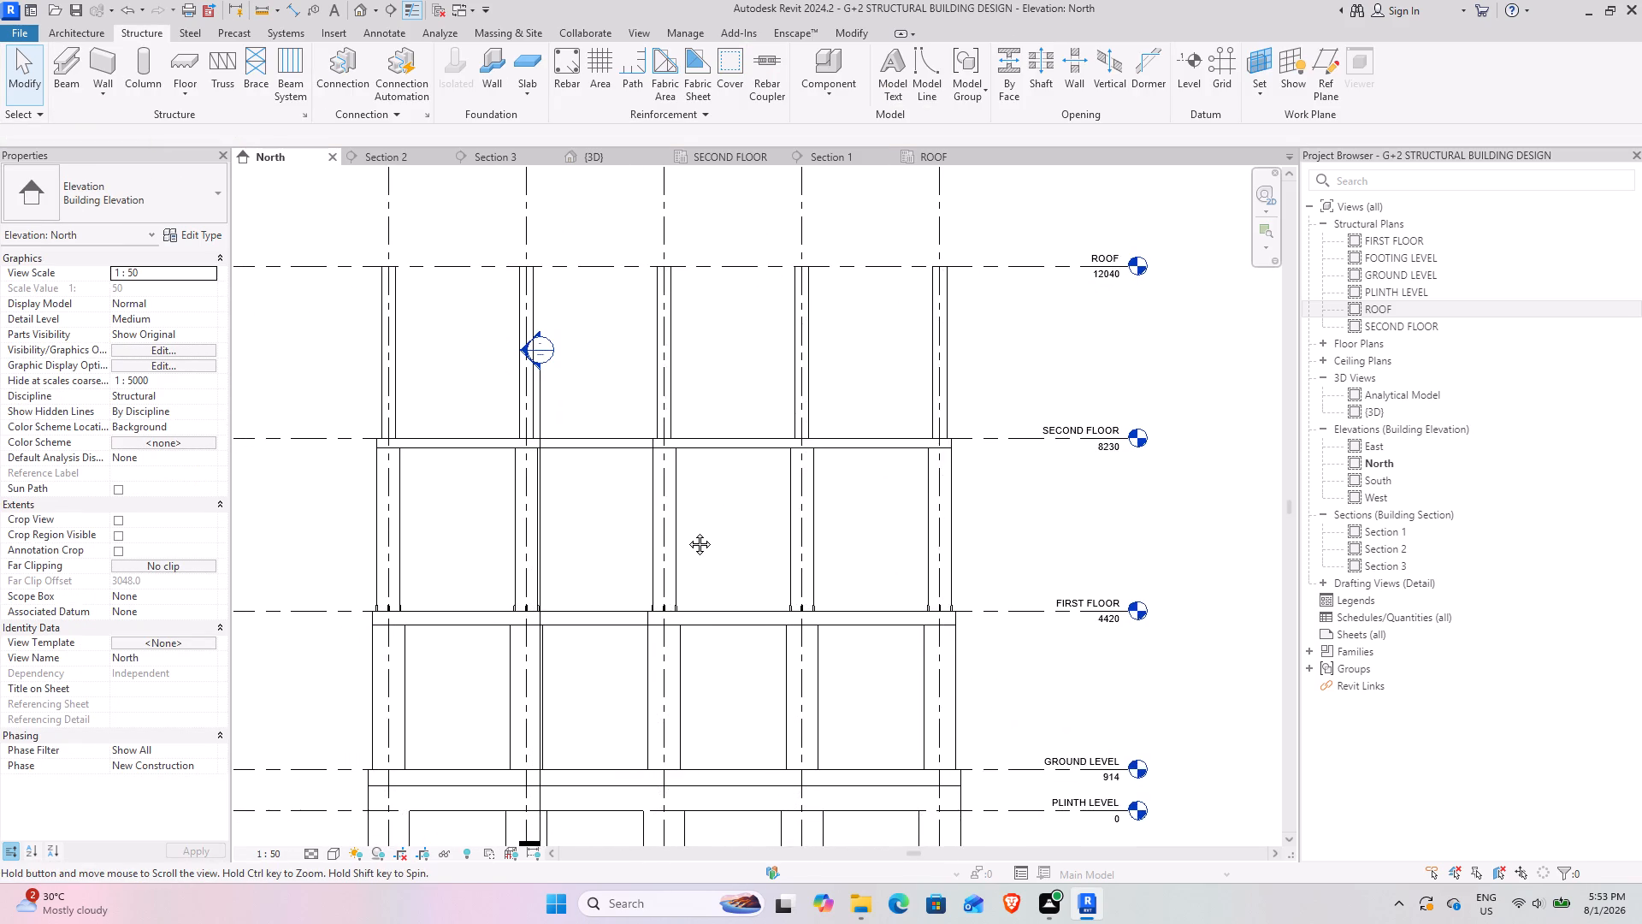
{"action": "middle_click_drag", "start_coordinate": [687, 531], "coordinate": [681, 559]}
{"action": "scroll", "coordinate": [449, 237], "scroll_direction": "down", "scroll_amount": 2}
{"action": "middle_click_drag", "start_coordinate": [391, 518], "coordinate": [426, 457]}
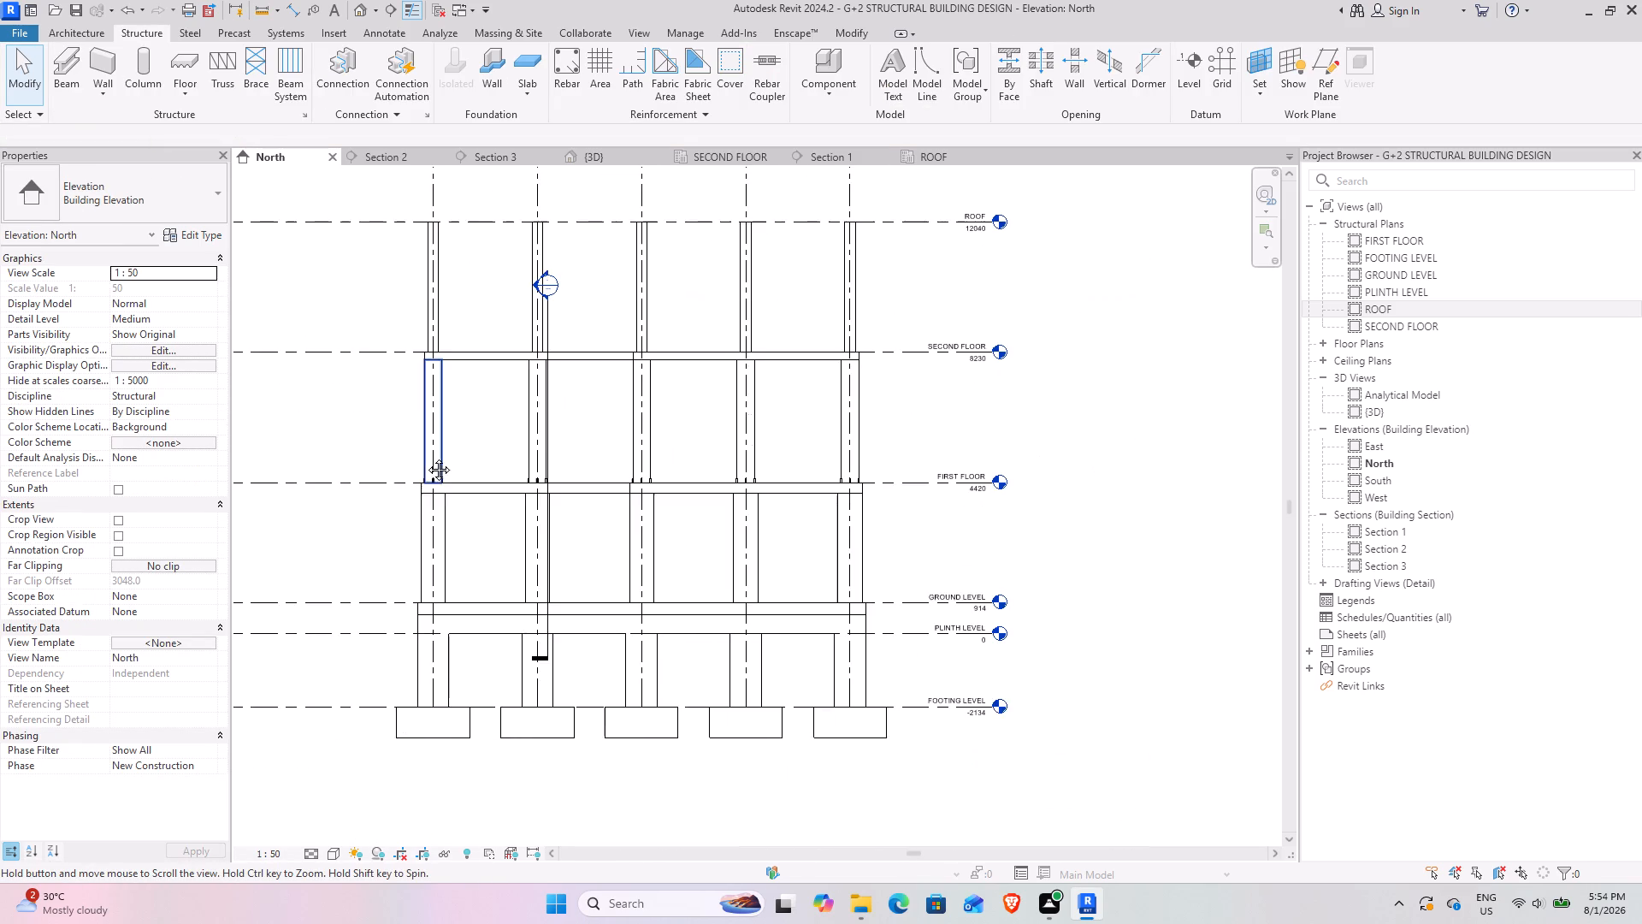
{"action": "middle_click_drag", "start_coordinate": [426, 457], "coordinate": [418, 484]}
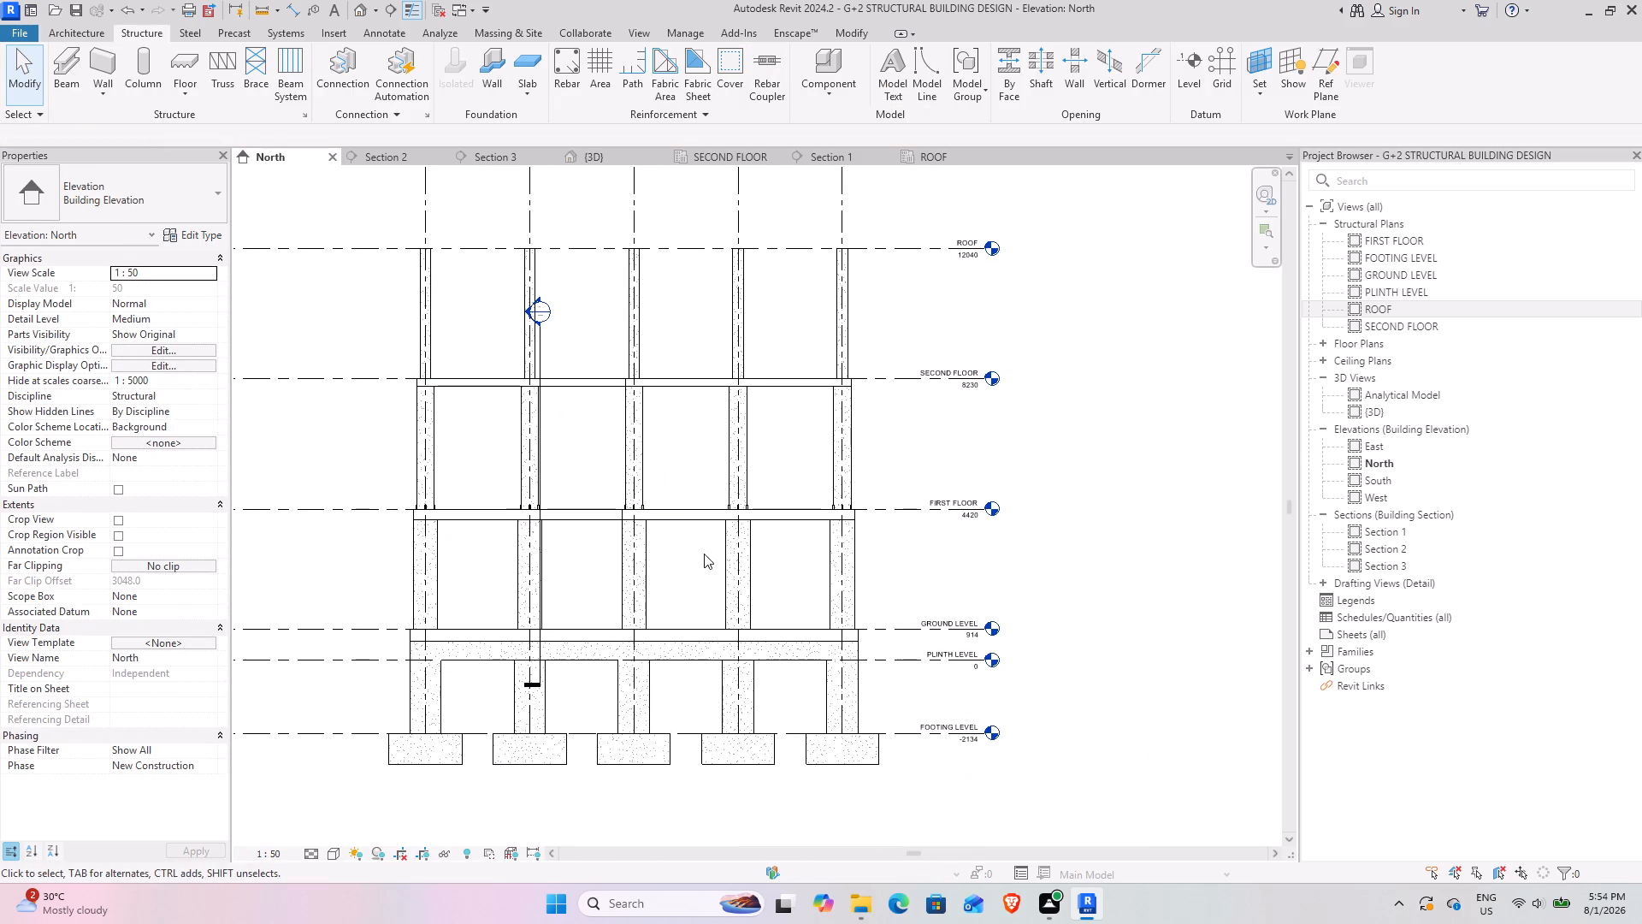
{"action": "scroll", "coordinate": [583, 497], "scroll_direction": "down", "scroll_amount": 2}
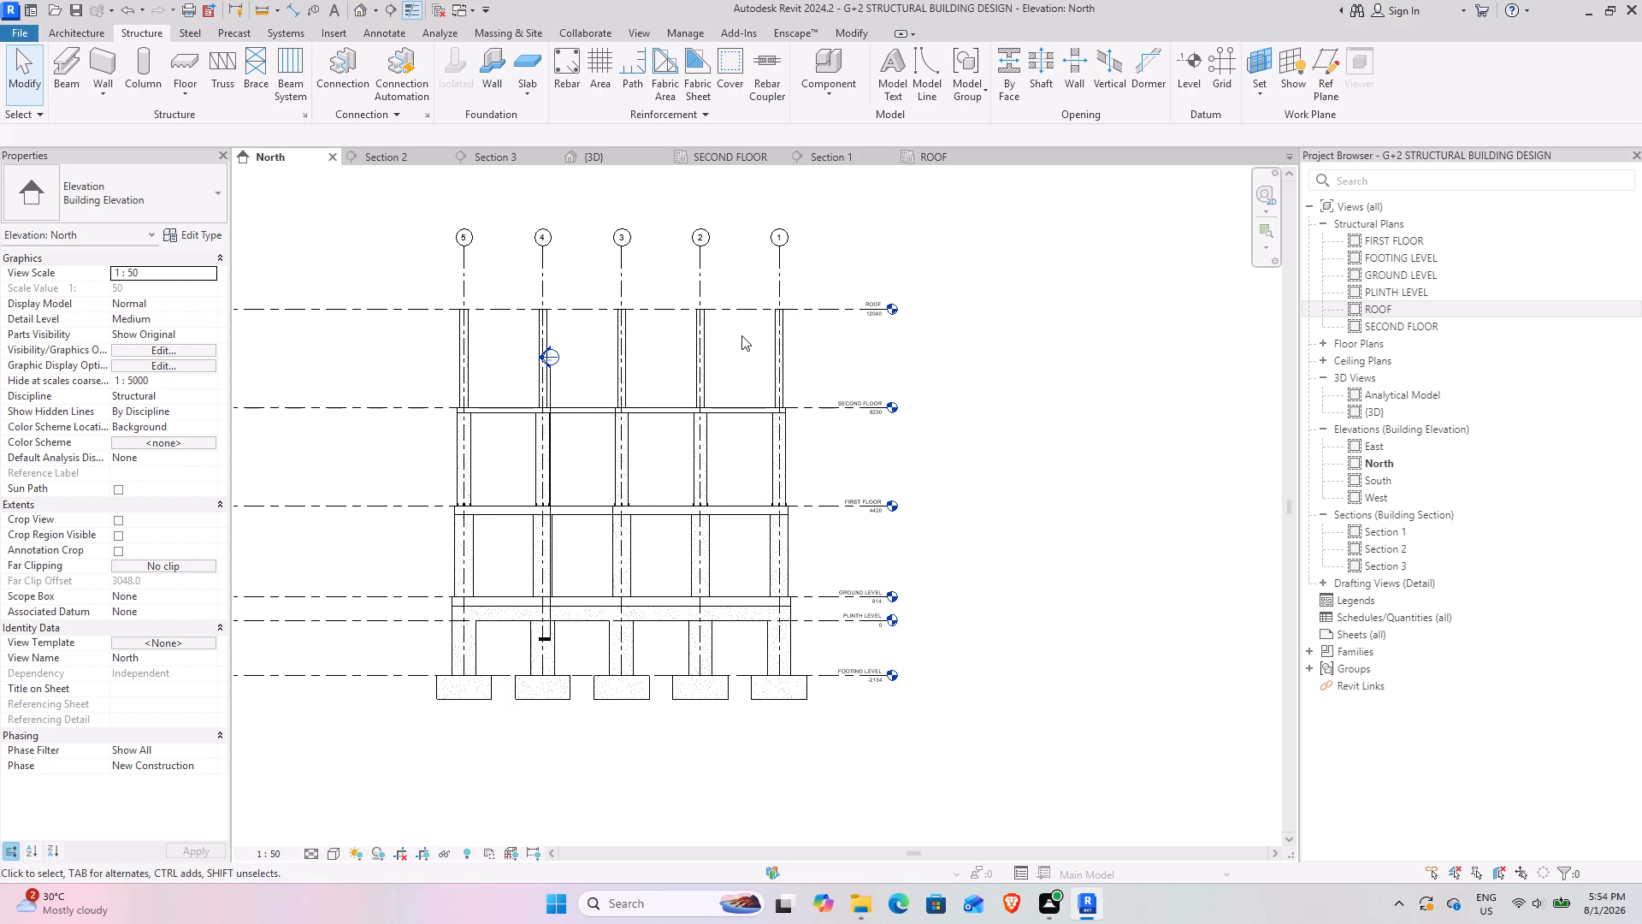
{"action": "scroll", "coordinate": [703, 275], "scroll_direction": "up", "scroll_amount": 2}
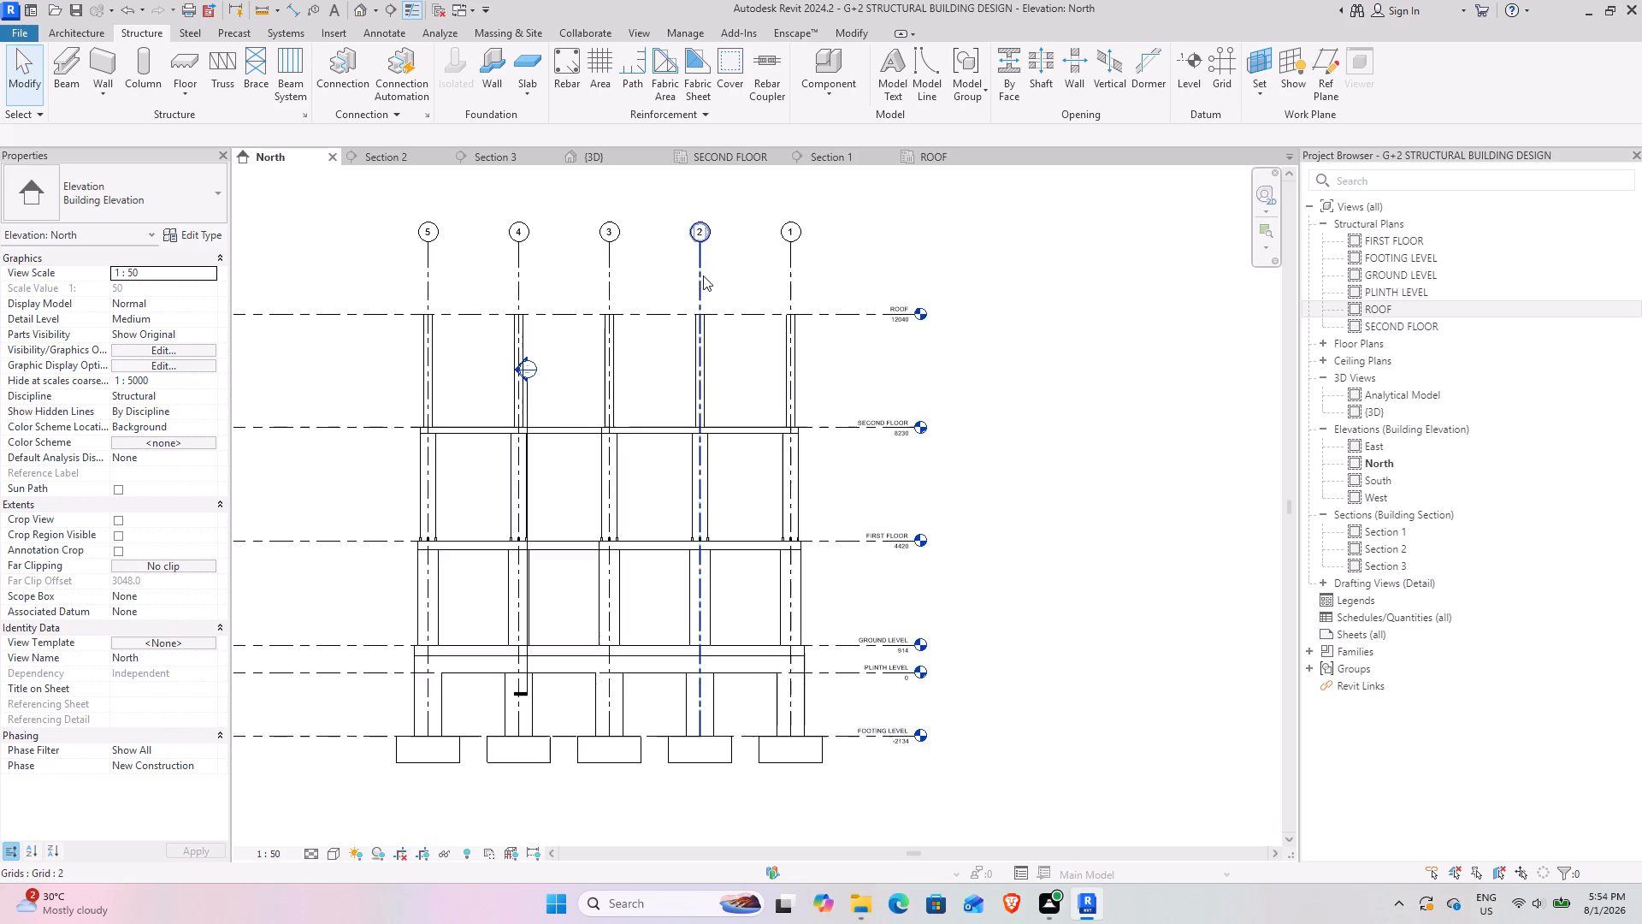
{"action": "scroll", "coordinate": [703, 275], "scroll_direction": "up", "scroll_amount": 2}
{"action": "scroll", "coordinate": [664, 421], "scroll_direction": "down", "scroll_amount": 3}
{"action": "middle_click_drag", "start_coordinate": [597, 465], "coordinate": [667, 412]}
{"action": "middle_click", "coordinate": [667, 412]}
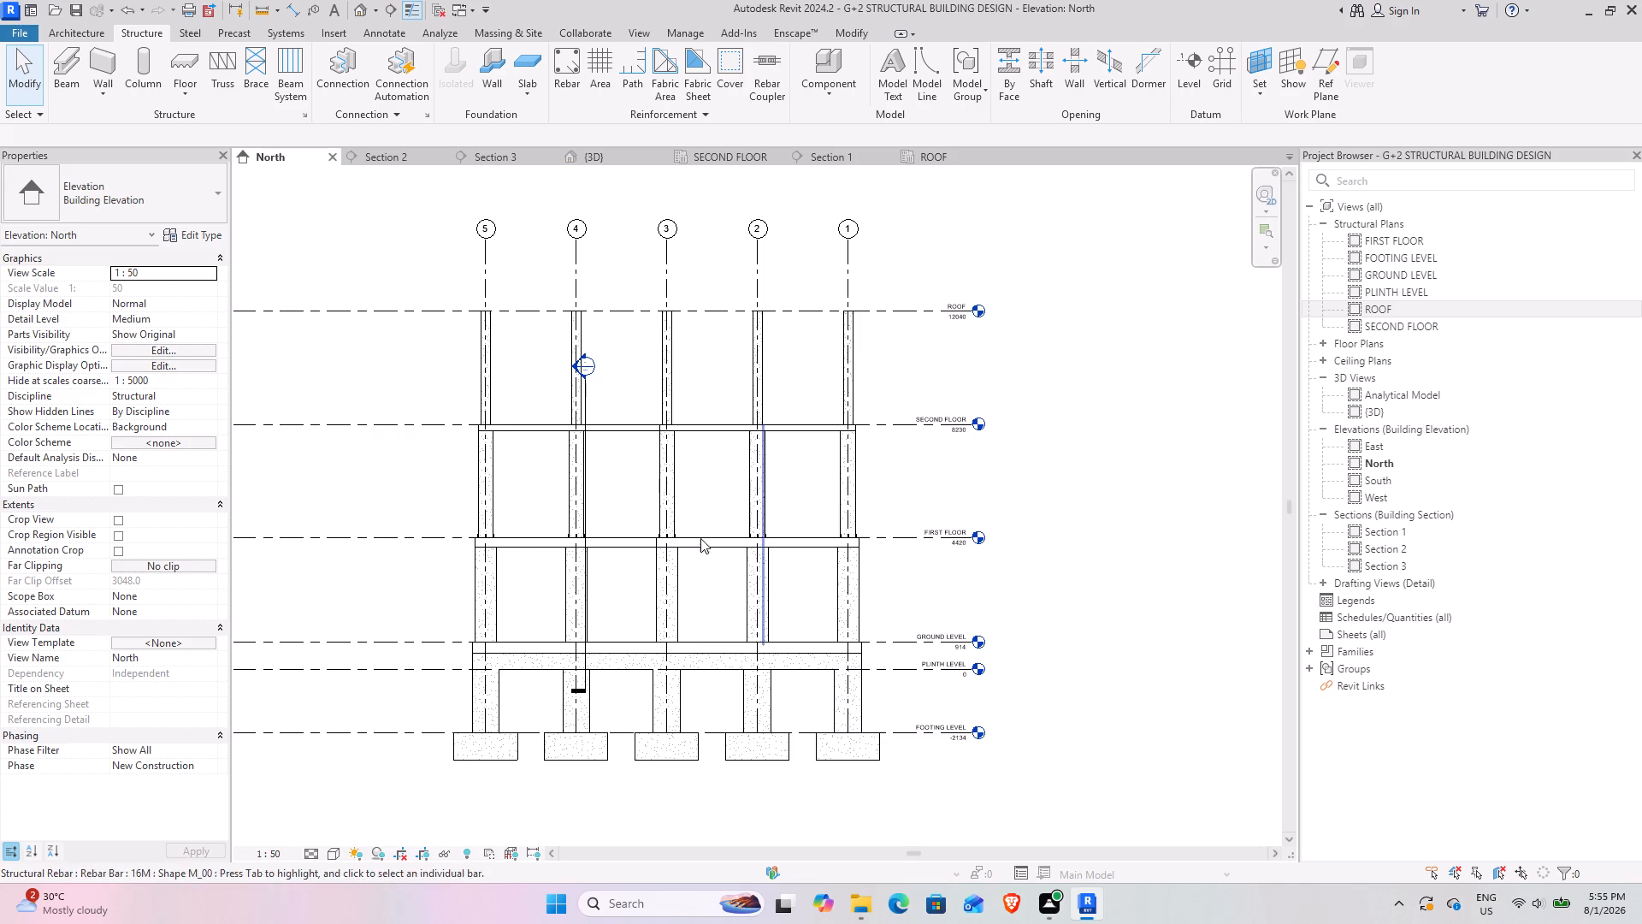
{"action": "scroll", "coordinate": [700, 539], "scroll_direction": "down", "scroll_amount": 3}
{"action": "middle_click_drag", "start_coordinate": [963, 515], "coordinate": [848, 607]}
{"action": "scroll", "coordinate": [475, 625], "scroll_direction": "up", "scroll_amount": 6}
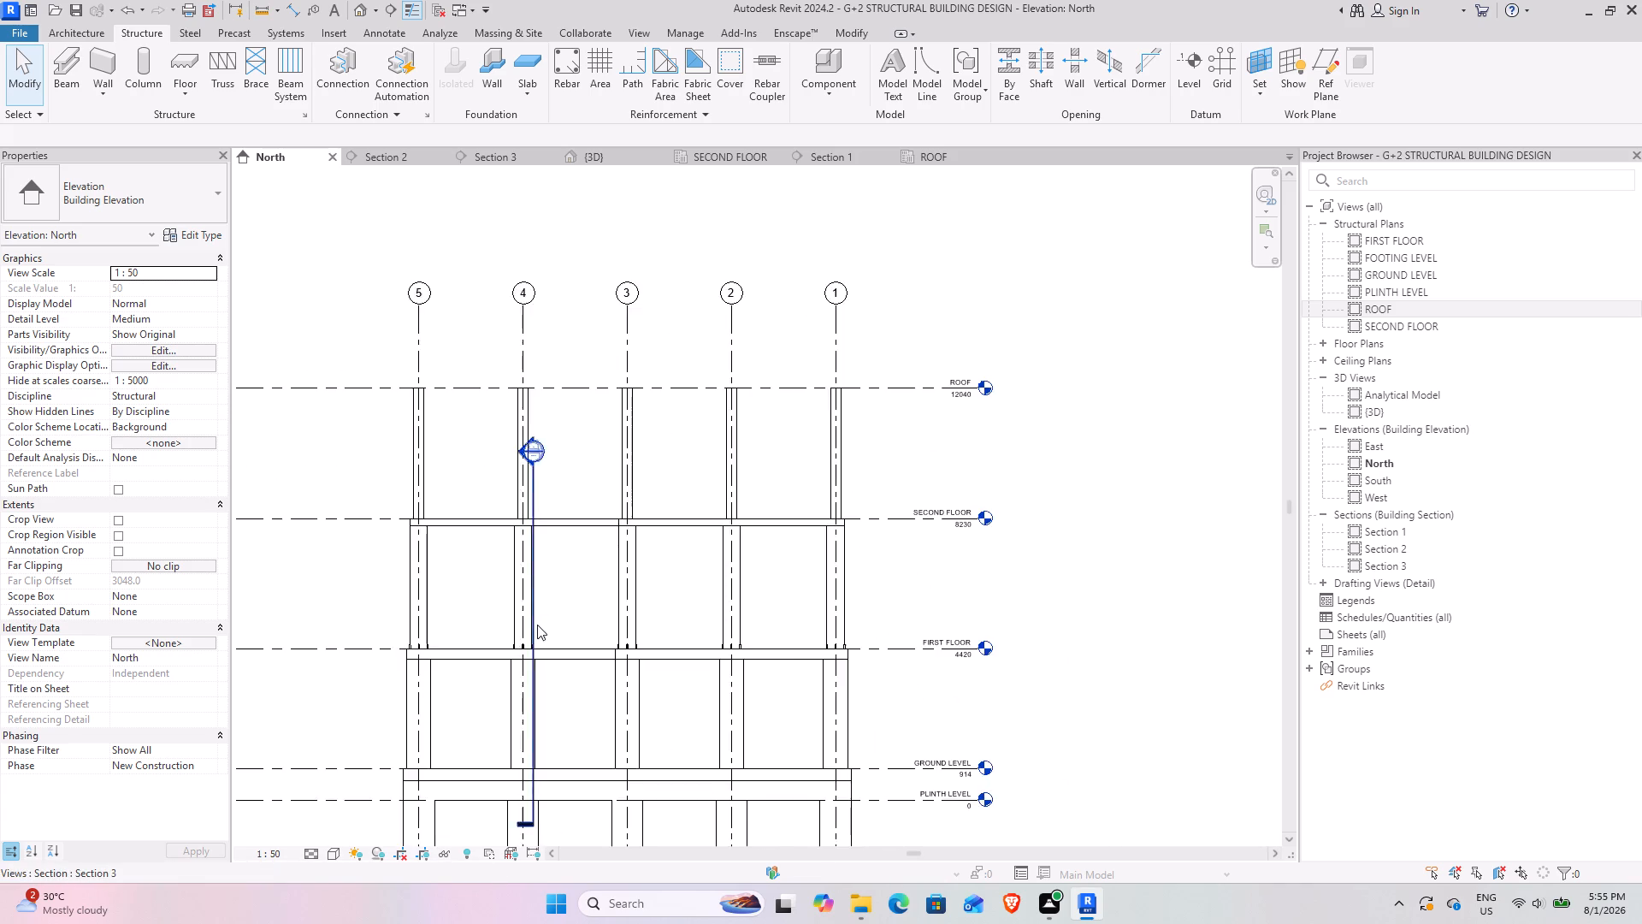
{"action": "scroll", "coordinate": [537, 625], "scroll_direction": "up", "scroll_amount": 2}
{"action": "middle_click_drag", "start_coordinate": [520, 633], "coordinate": [635, 330]}
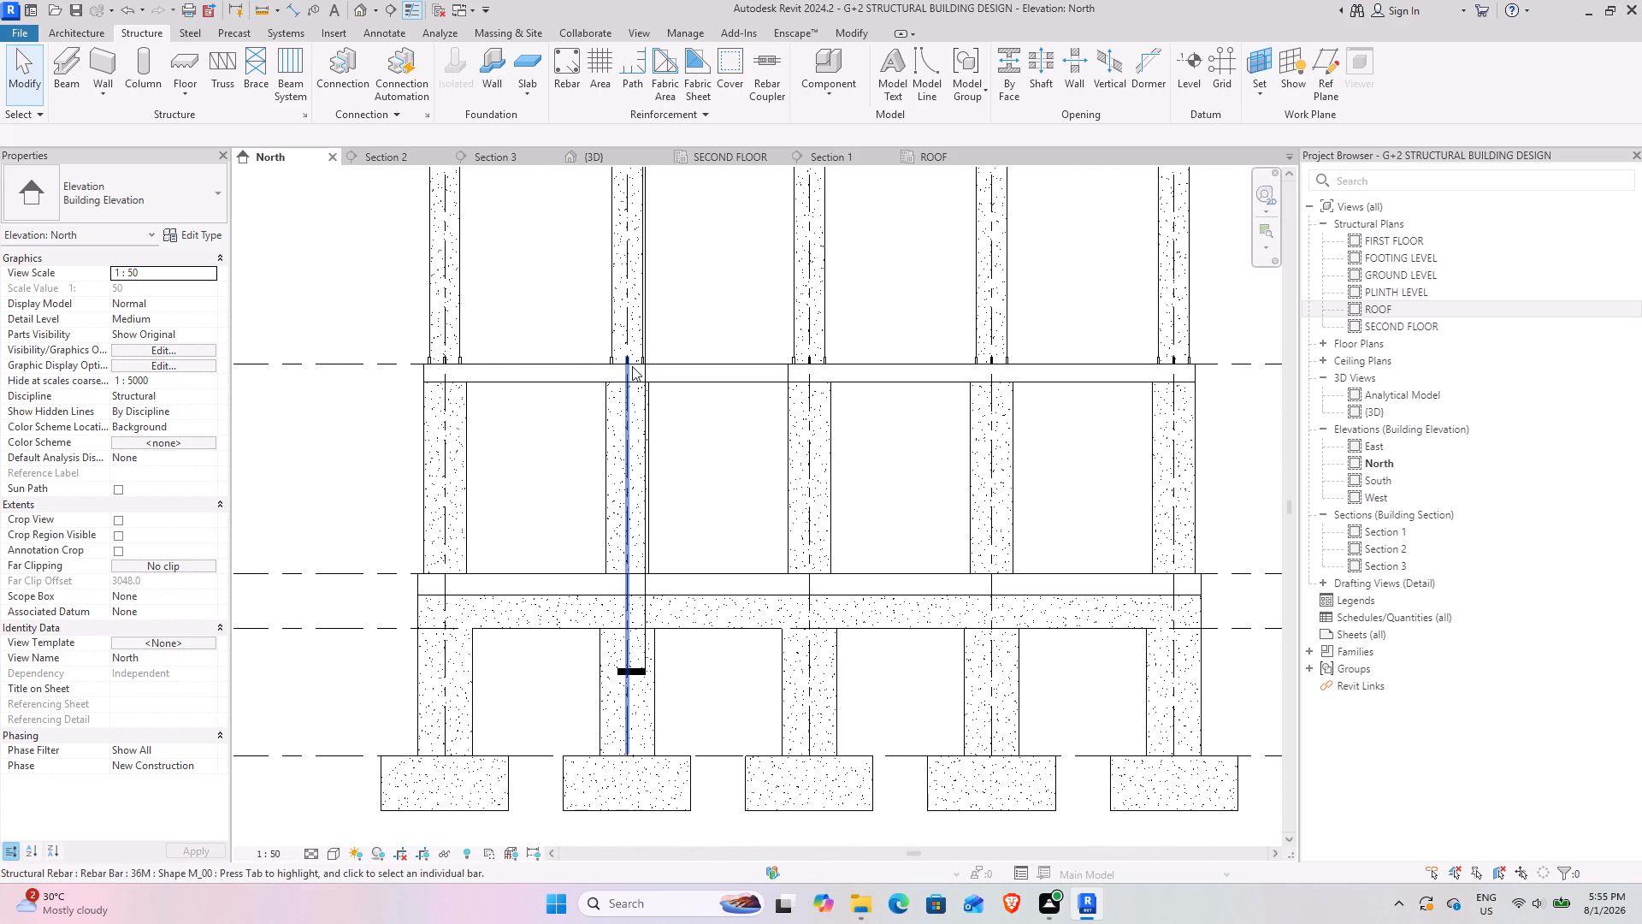
{"action": "scroll", "coordinate": [632, 367], "scroll_direction": "down", "scroll_amount": 3}
{"action": "scroll", "coordinate": [770, 256], "scroll_direction": "down", "scroll_amount": 4}
{"action": "middle_click_drag", "start_coordinate": [771, 295], "coordinate": [718, 526]}
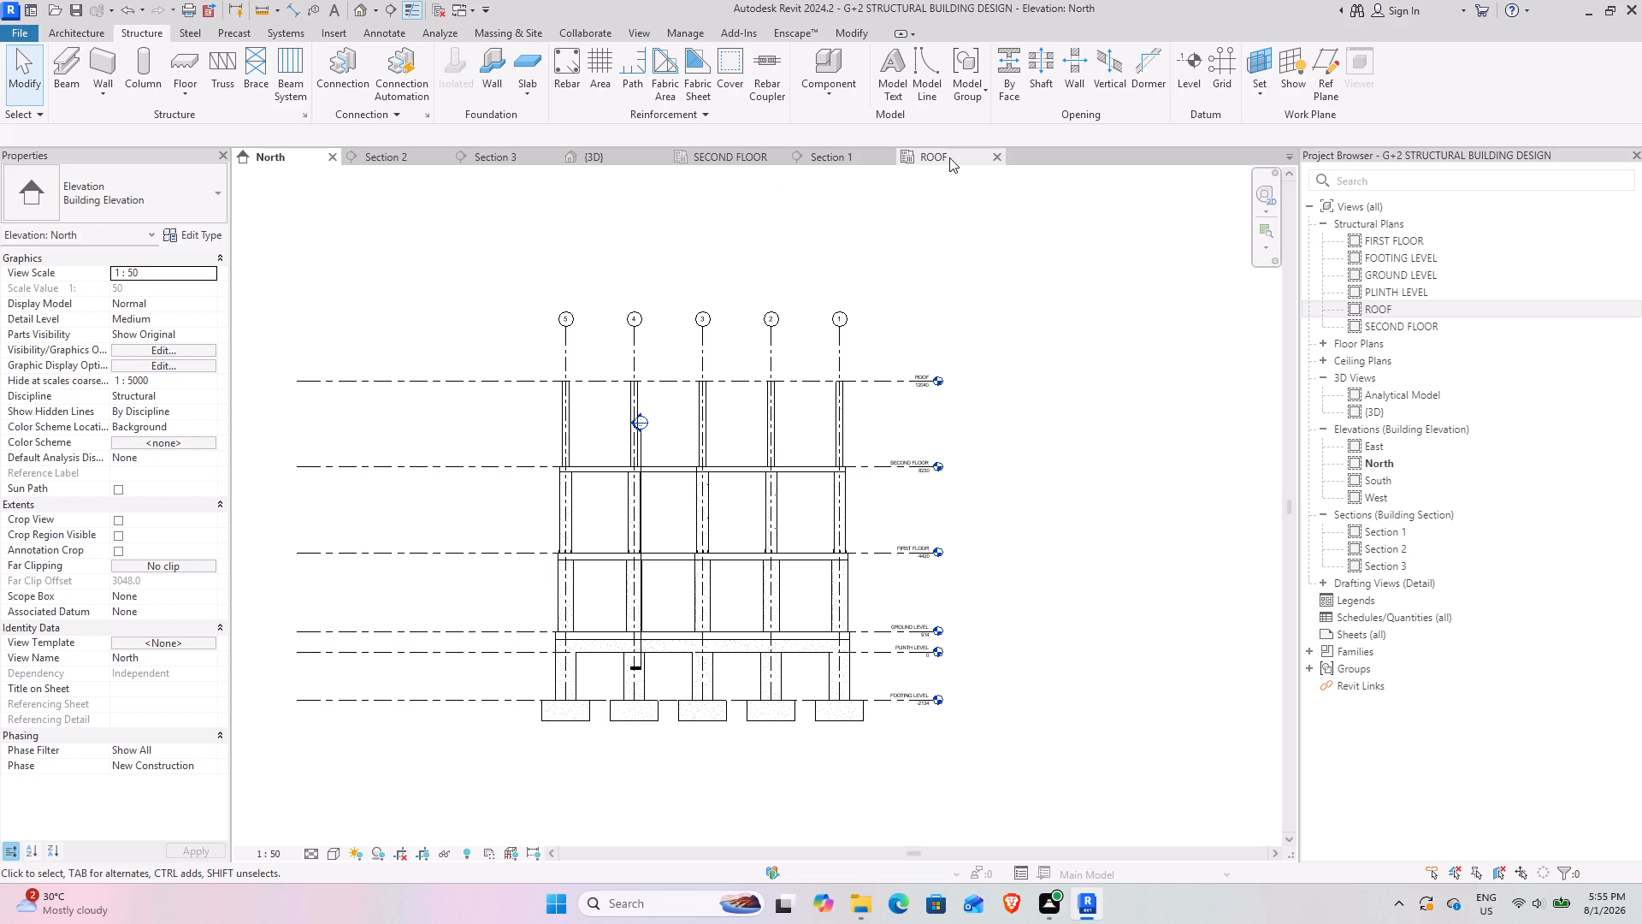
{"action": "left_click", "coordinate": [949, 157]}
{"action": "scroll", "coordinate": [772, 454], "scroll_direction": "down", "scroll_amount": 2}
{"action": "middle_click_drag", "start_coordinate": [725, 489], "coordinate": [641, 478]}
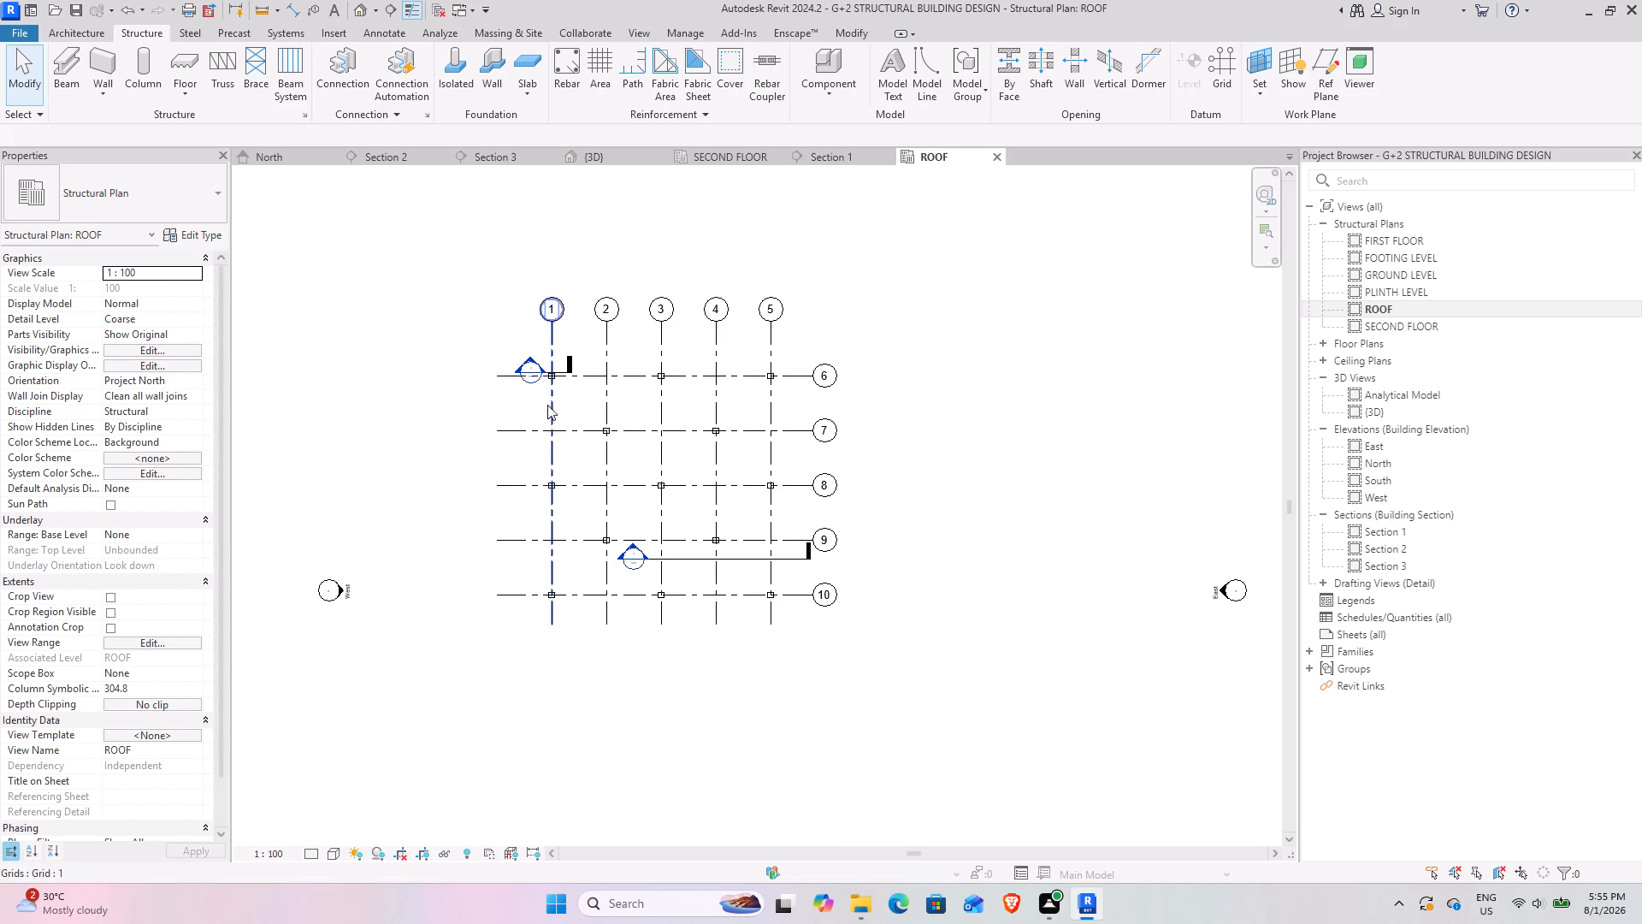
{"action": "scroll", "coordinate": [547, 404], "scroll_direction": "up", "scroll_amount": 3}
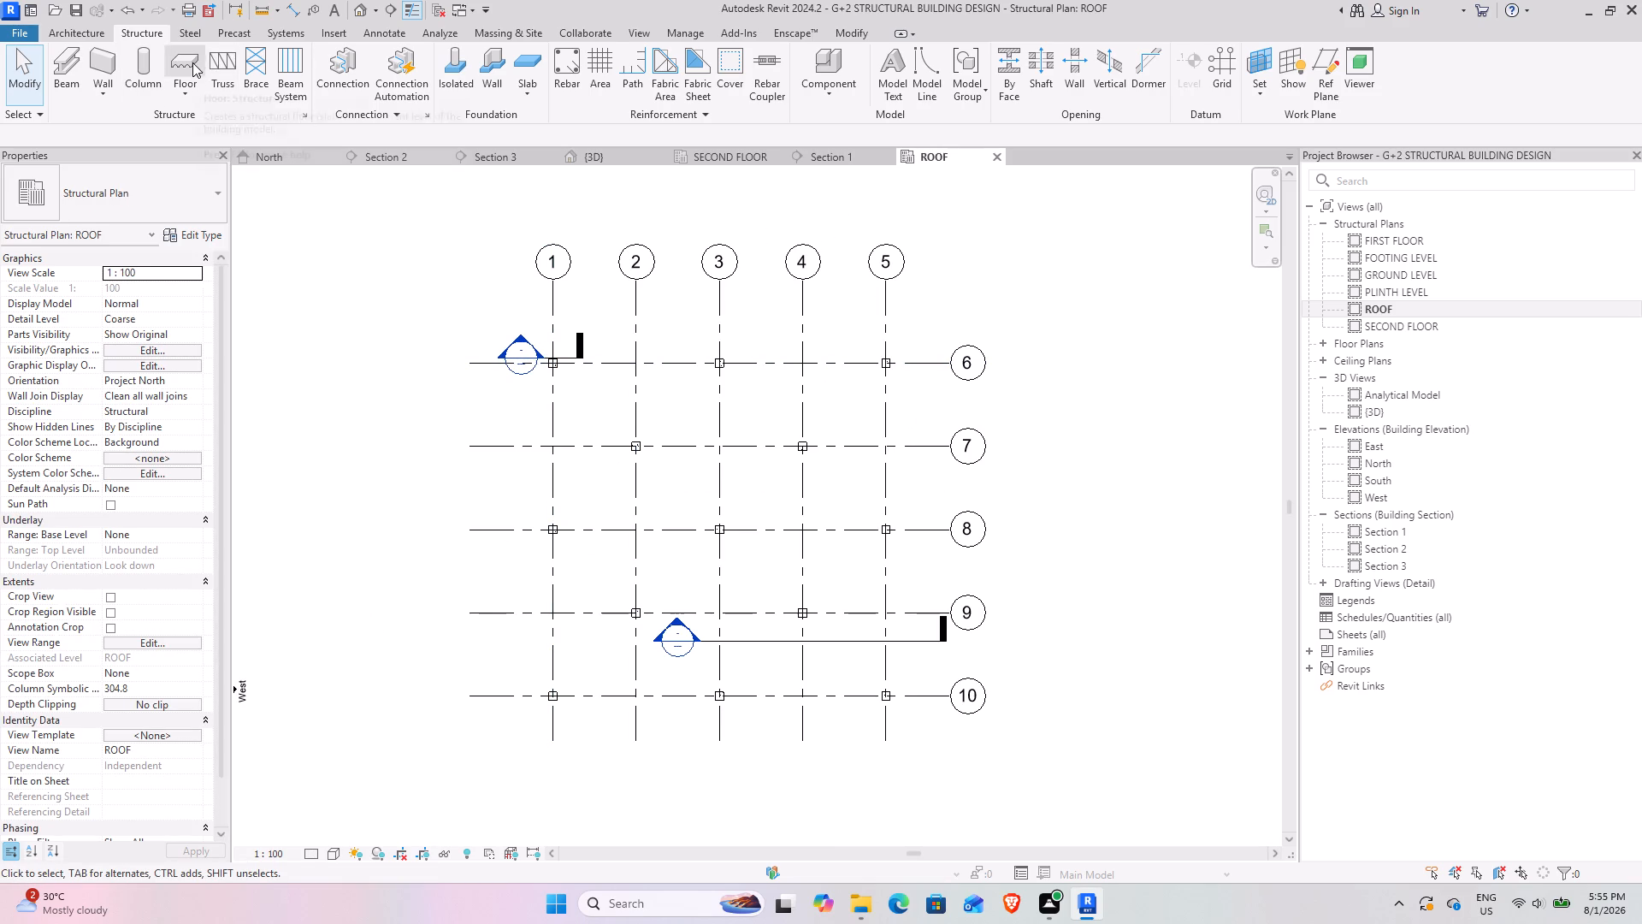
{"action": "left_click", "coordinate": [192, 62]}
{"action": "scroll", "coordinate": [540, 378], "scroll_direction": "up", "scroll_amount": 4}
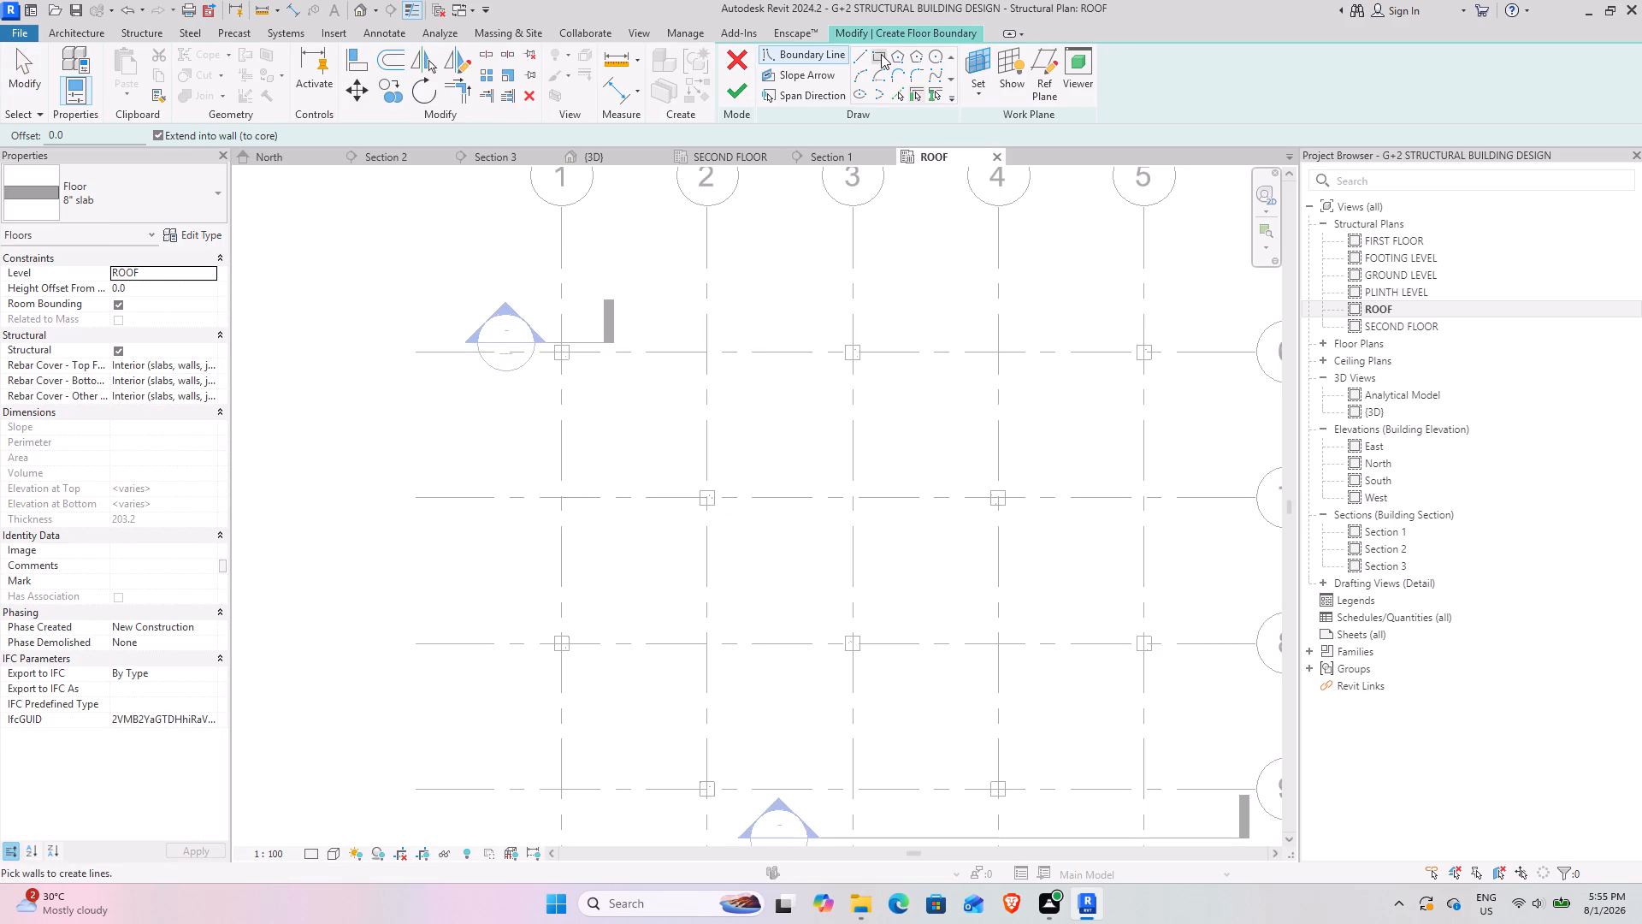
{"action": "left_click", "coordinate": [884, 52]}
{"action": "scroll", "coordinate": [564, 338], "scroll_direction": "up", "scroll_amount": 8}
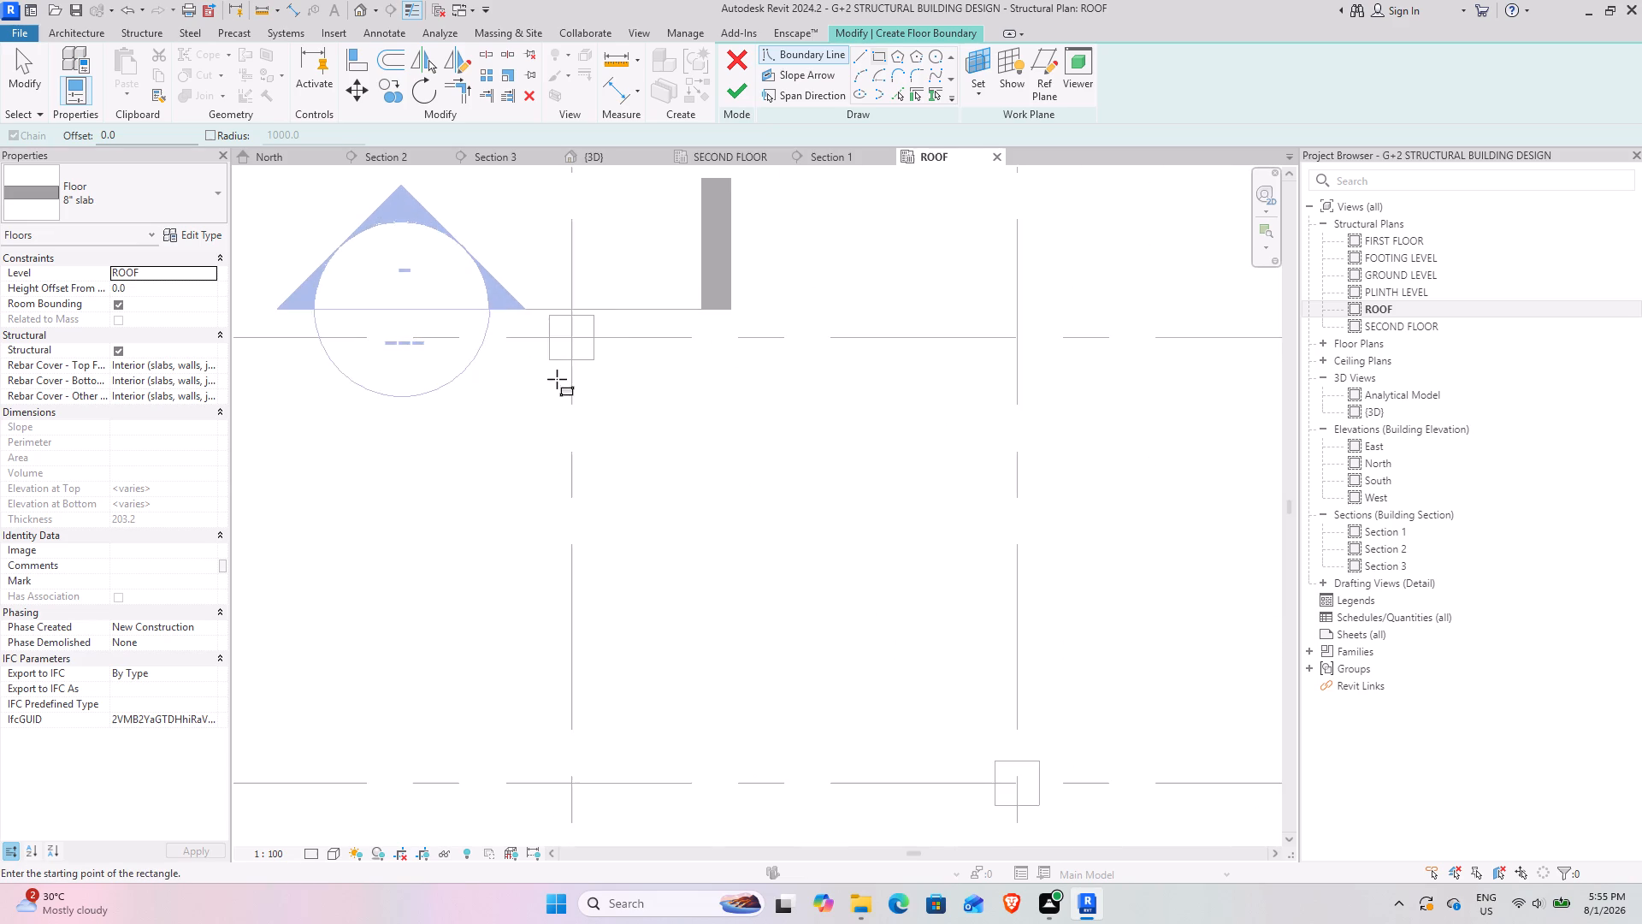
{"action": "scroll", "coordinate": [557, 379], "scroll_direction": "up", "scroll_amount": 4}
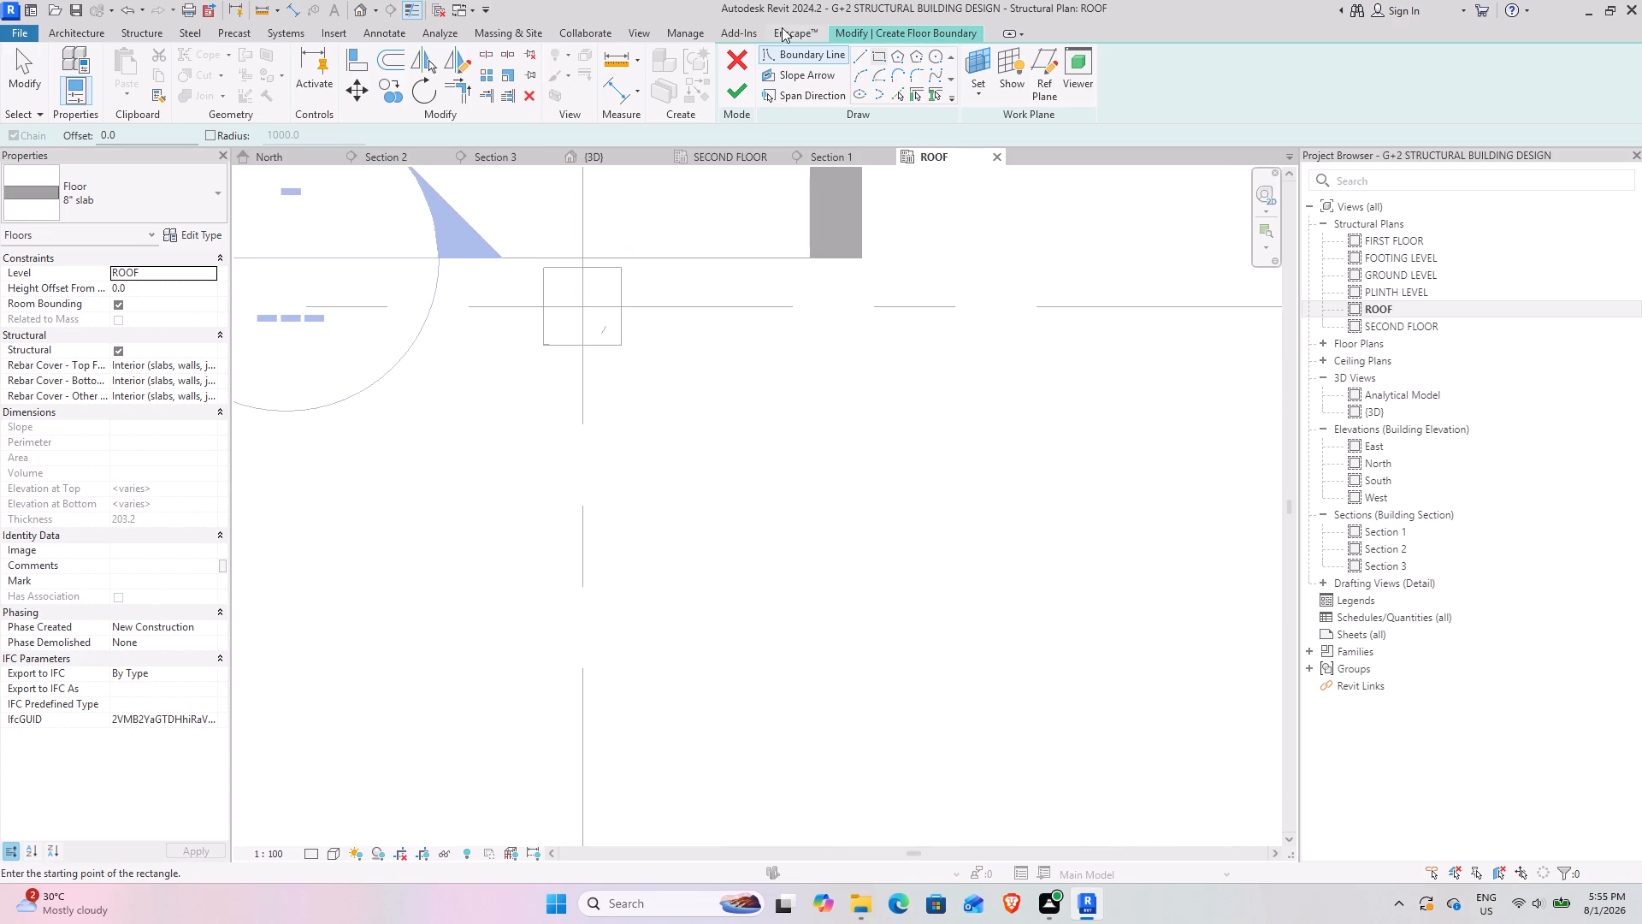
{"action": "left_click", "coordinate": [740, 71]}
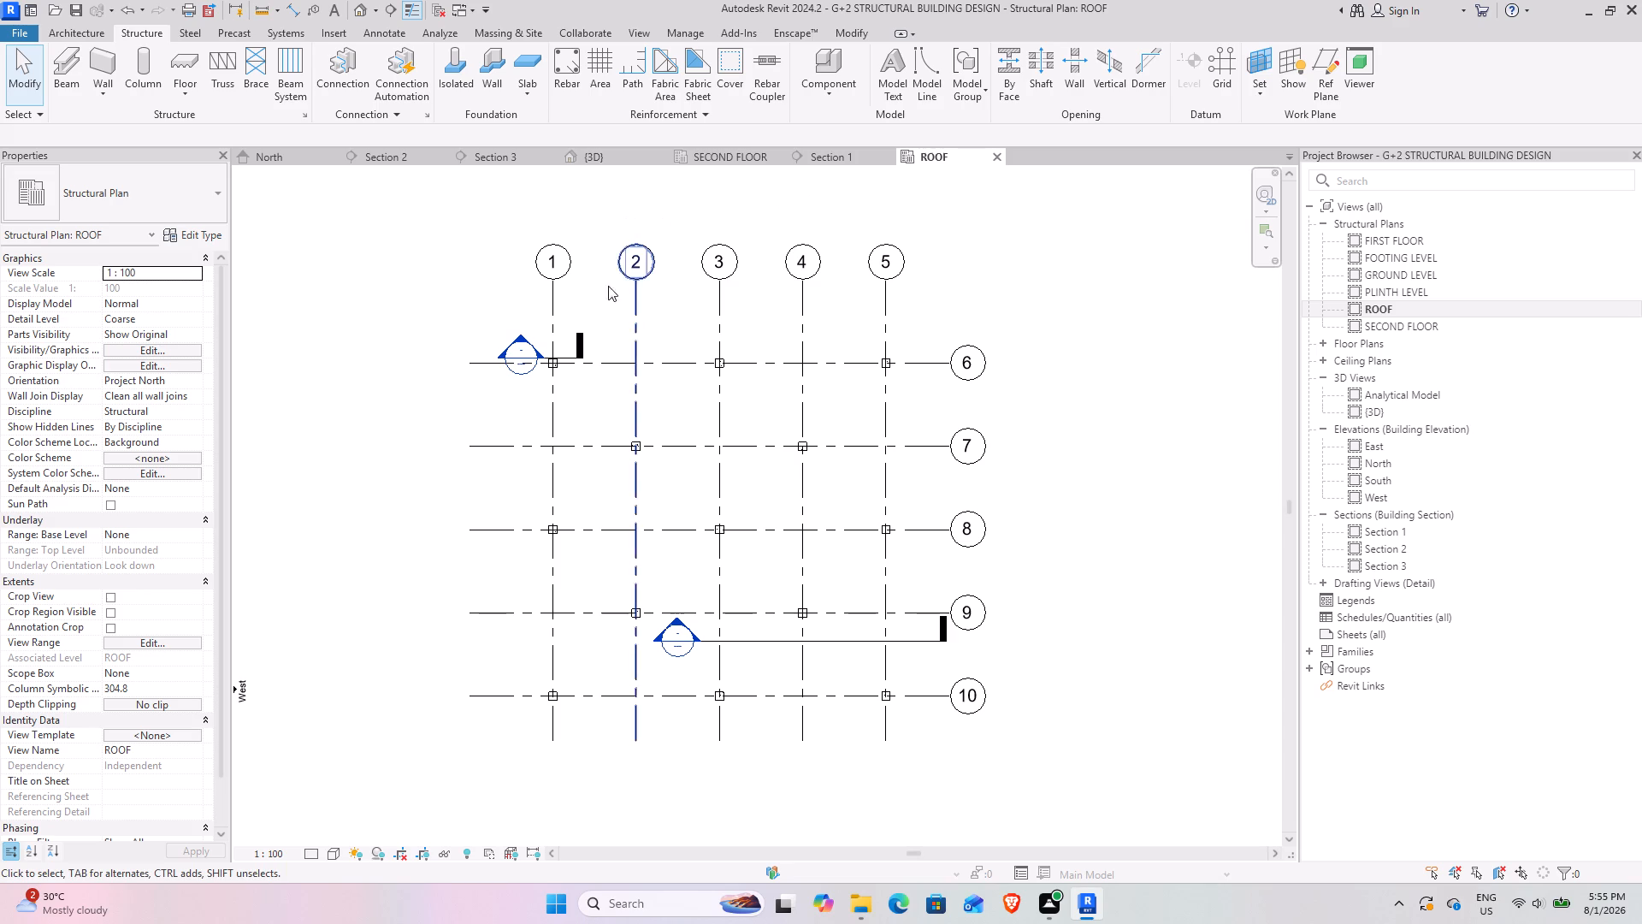
Examine the frame in Section 1 and the 3D view, checking how the 1' columns rise from SECOND FLOOR.
{"action": "left_click", "coordinate": [842, 159]}
{"action": "scroll", "coordinate": [686, 317], "scroll_direction": "down", "scroll_amount": 4}
{"action": "middle_click_drag", "start_coordinate": [668, 326], "coordinate": [668, 483]}
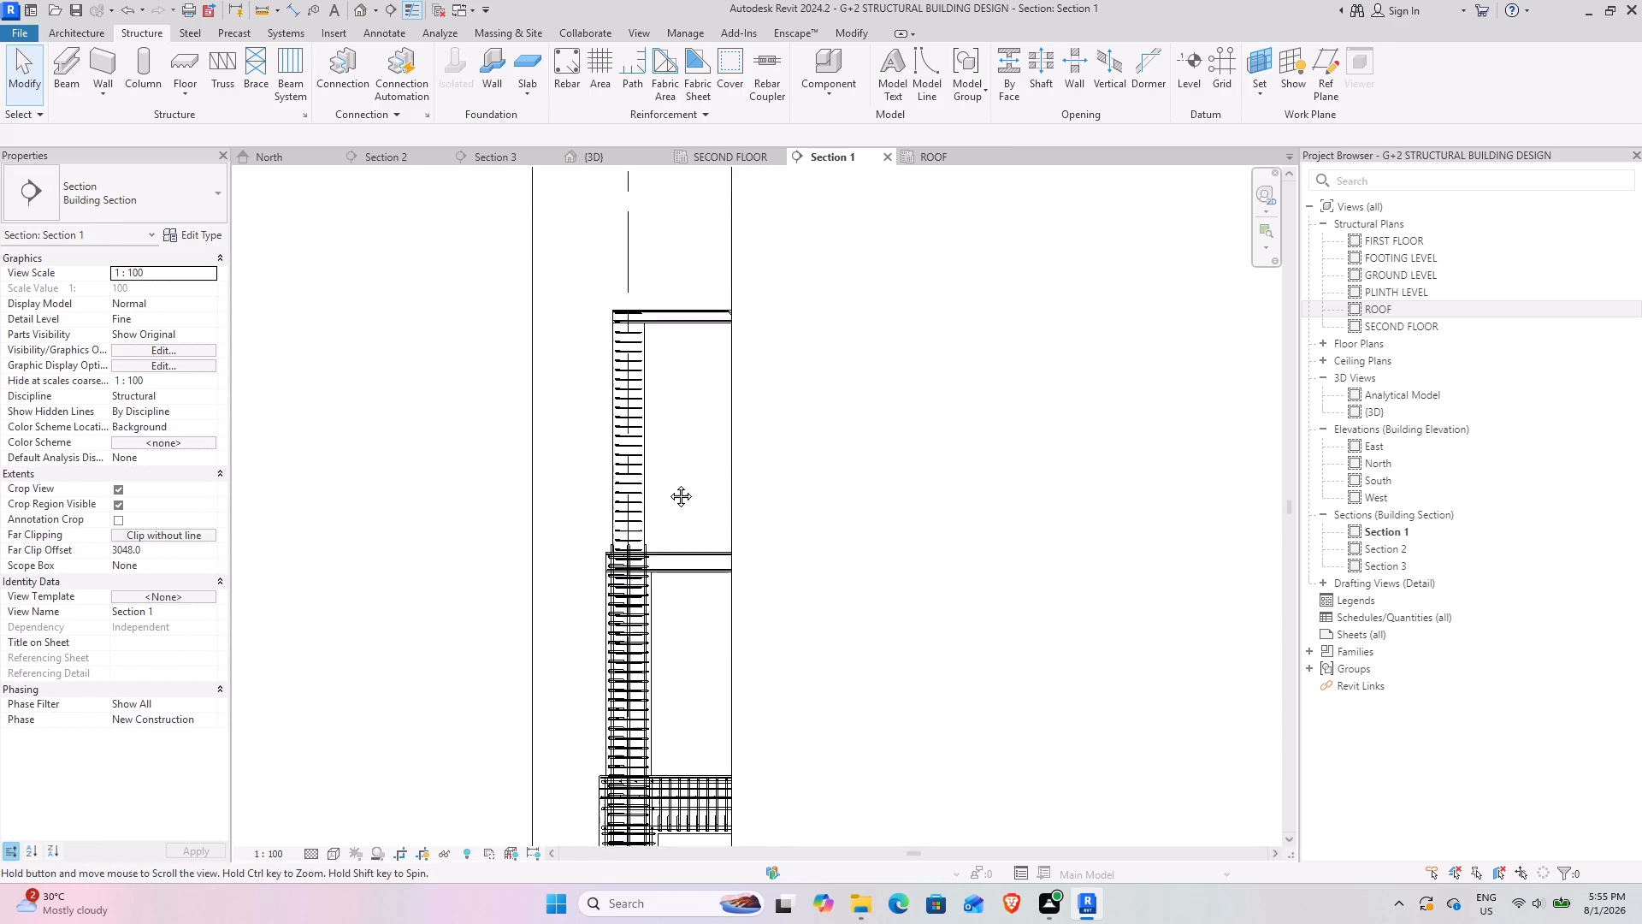
{"action": "middle_click_drag", "start_coordinate": [668, 483], "coordinate": [689, 681]}
{"action": "middle_click_drag", "start_coordinate": [680, 602], "coordinate": [626, 342]}
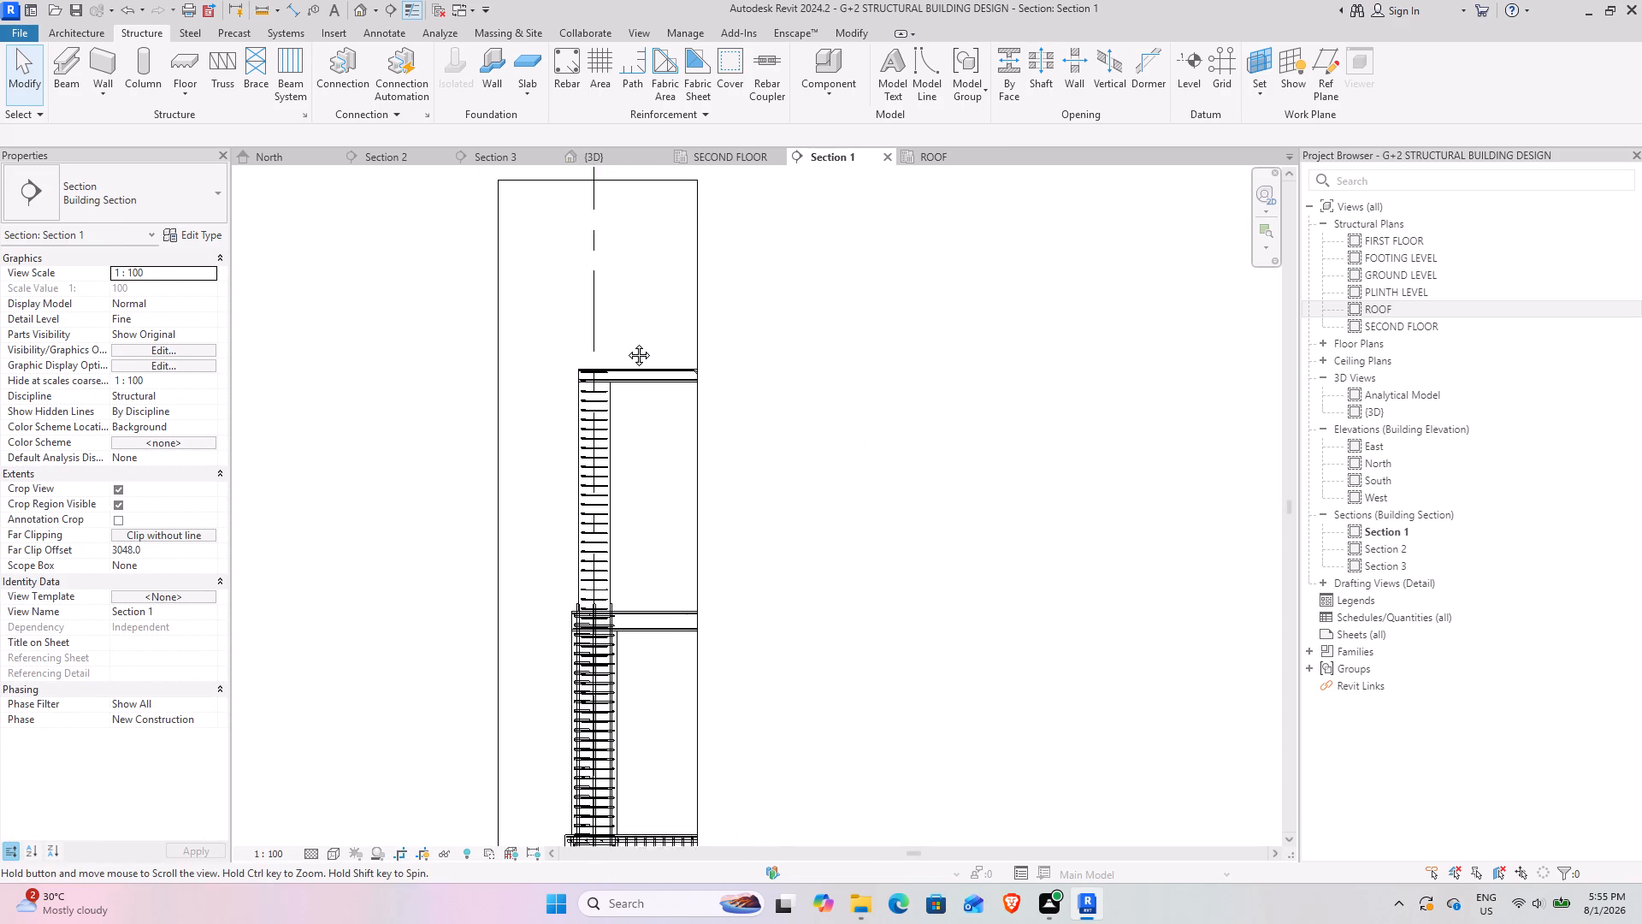
{"action": "middle_click_drag", "start_coordinate": [626, 342], "coordinate": [627, 340]}
{"action": "scroll", "coordinate": [830, 461], "scroll_direction": "down", "scroll_amount": 3}
{"action": "middle_click_drag", "start_coordinate": [837, 448], "coordinate": [834, 323]}
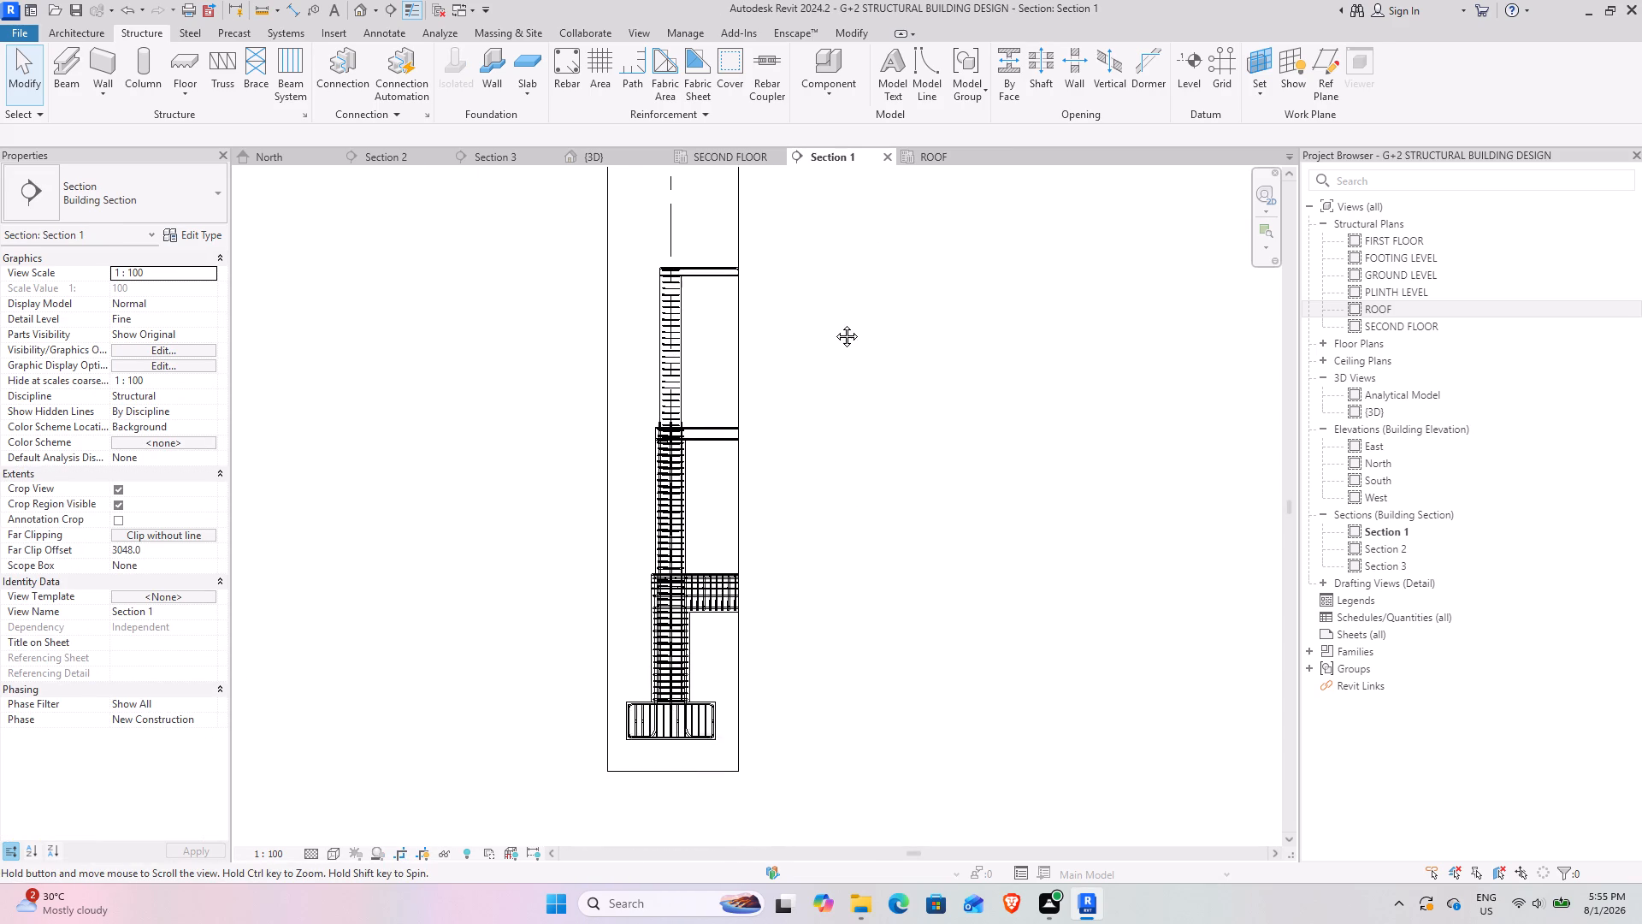
{"action": "middle_click_drag", "start_coordinate": [834, 323], "coordinate": [800, 649]}
{"action": "left_click", "coordinate": [925, 157]}
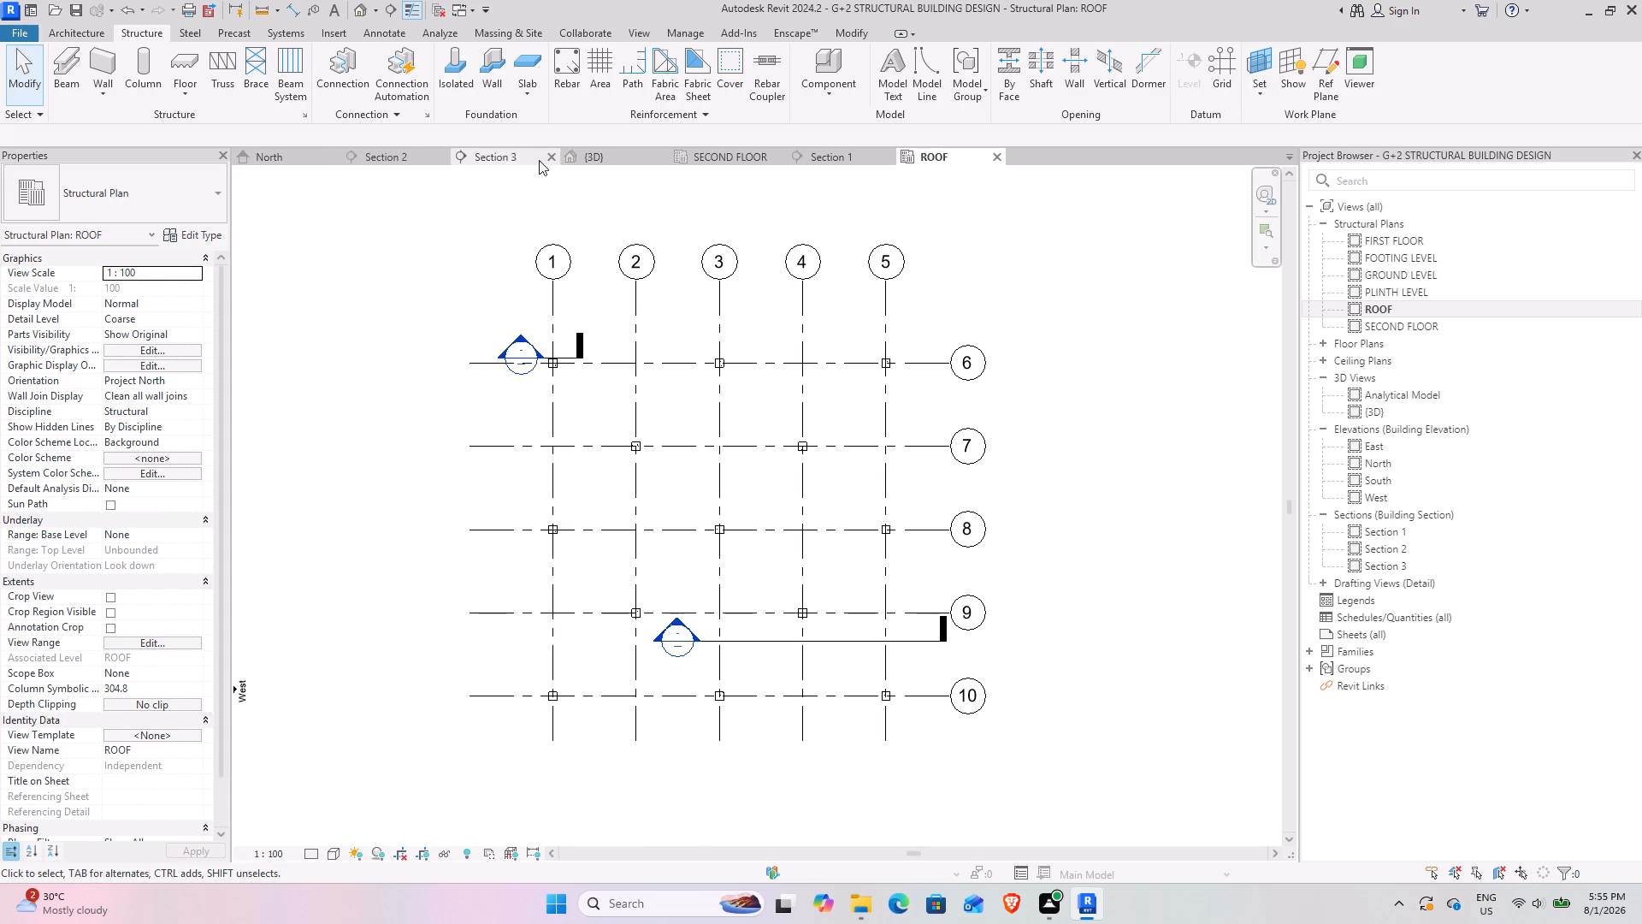
{"action": "left_click", "coordinate": [581, 157]}
{"action": "scroll", "coordinate": [676, 358], "scroll_direction": "down", "scroll_amount": 8}
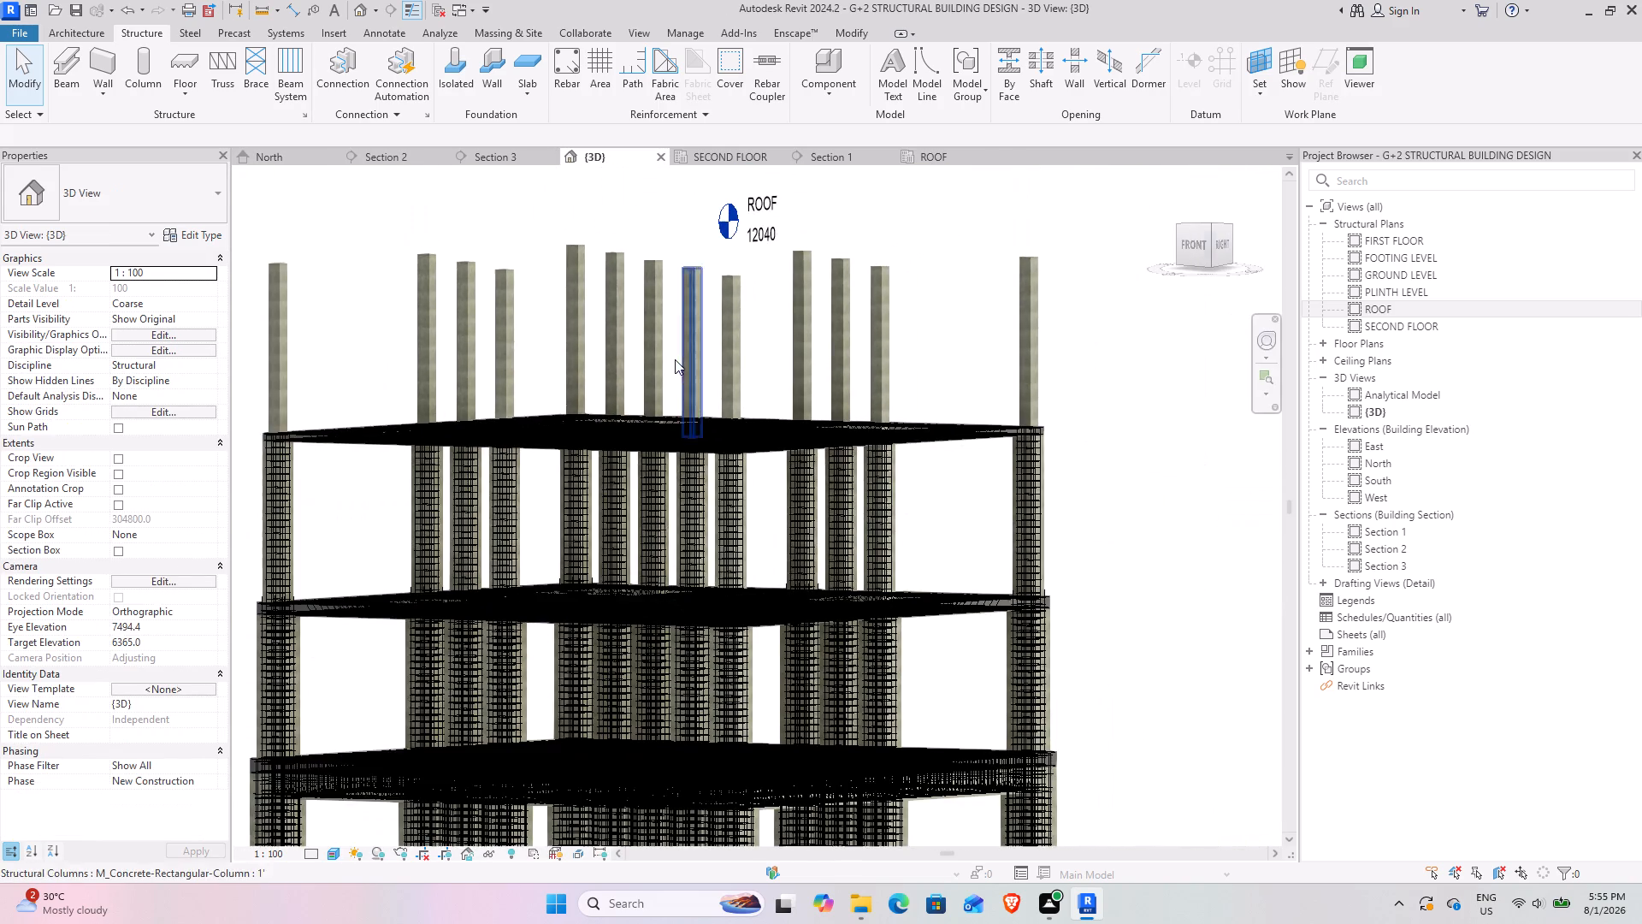
{"action": "middle_click_drag", "start_coordinate": [481, 398], "coordinate": [700, 412]}
{"action": "scroll", "coordinate": [494, 421], "scroll_direction": "up", "scroll_amount": 6}
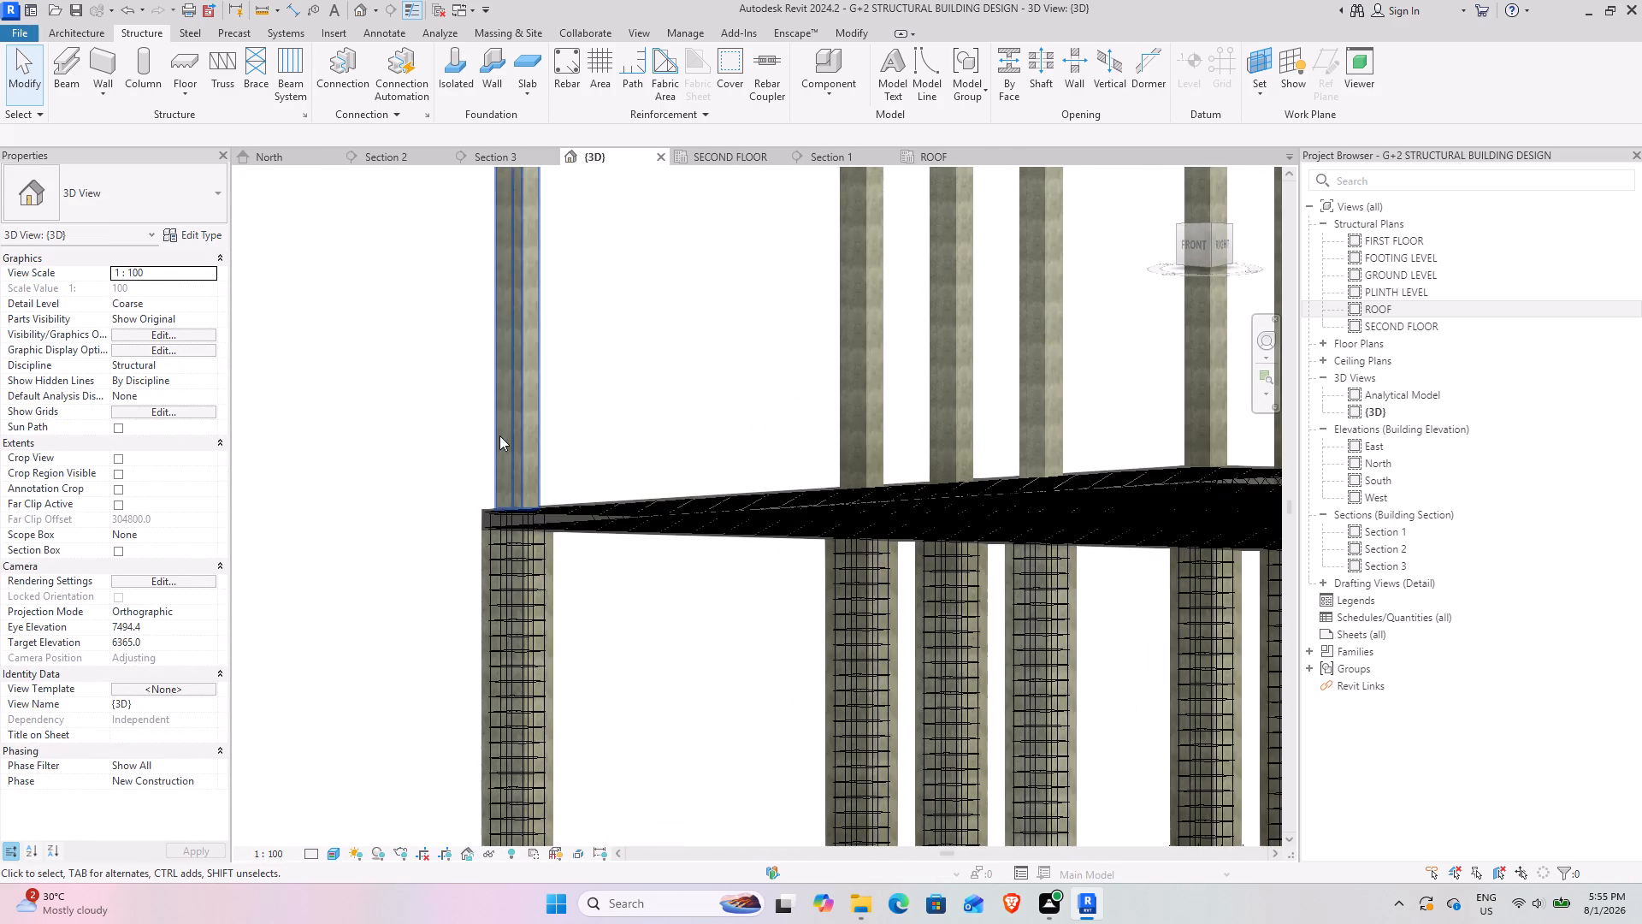
Enlarge Section 1's crop region upward above the grid heads, across past grid 3, and outward beyond grid 1.
{"action": "left_click", "coordinate": [832, 153]}
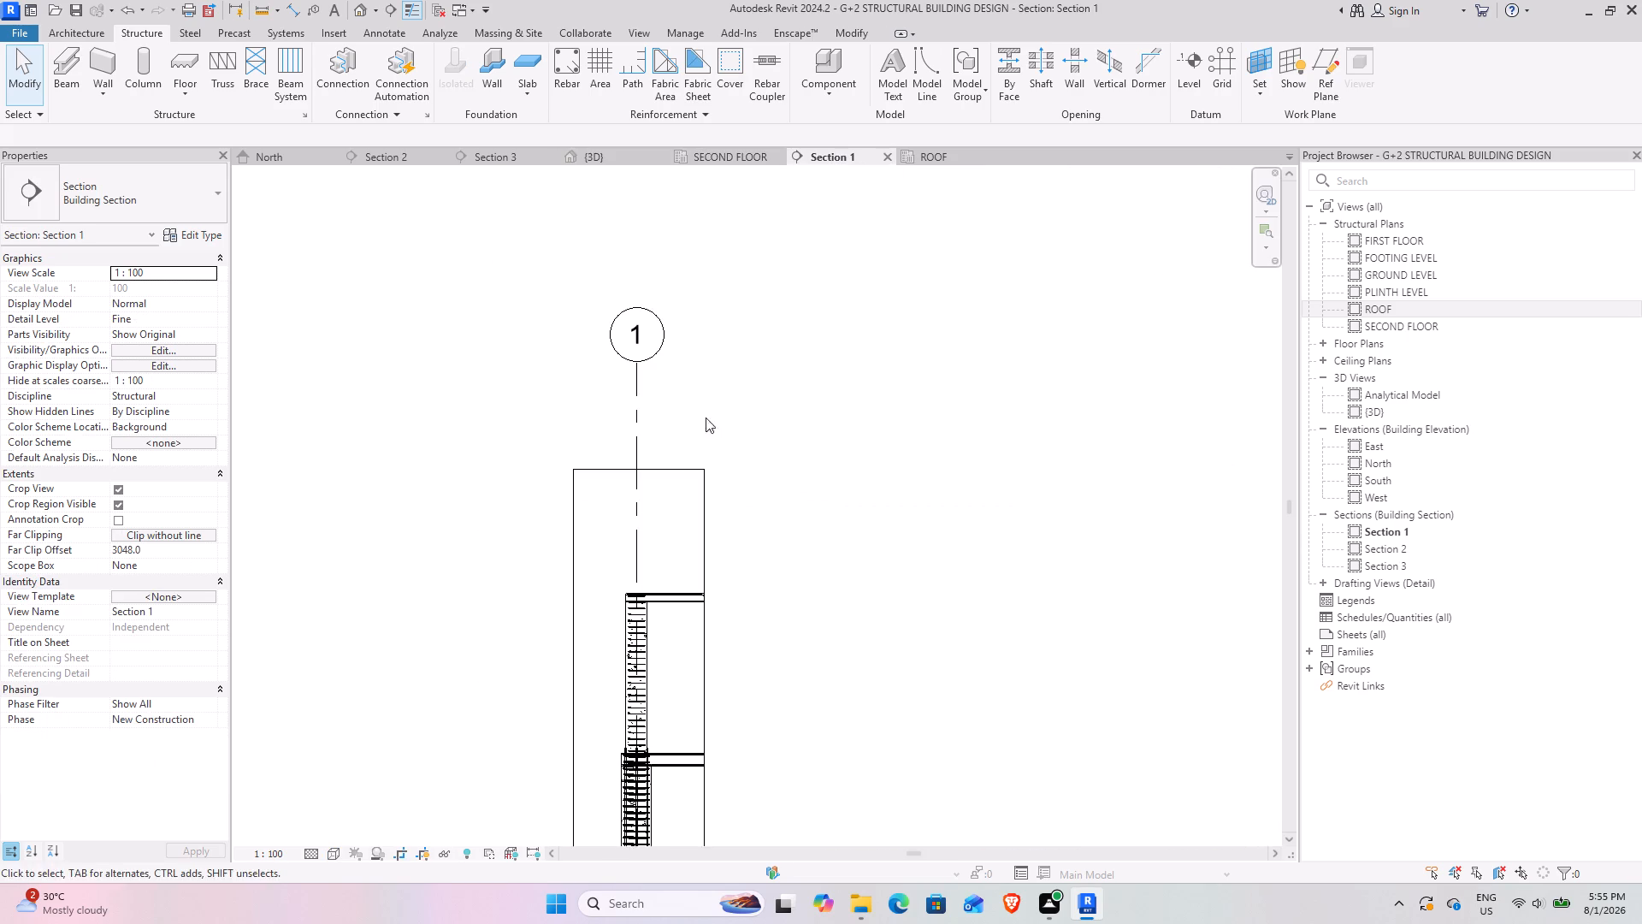
{"action": "scroll", "coordinate": [655, 547], "scroll_direction": "down", "scroll_amount": 3}
{"action": "left_click", "coordinate": [663, 497]}
{"action": "left_click_drag", "start_coordinate": [643, 493], "coordinate": [613, 309]}
{"action": "middle_click_drag", "start_coordinate": [706, 546], "coordinate": [741, 332]}
{"action": "left_click_drag", "start_coordinate": [721, 397], "coordinate": [871, 398]}
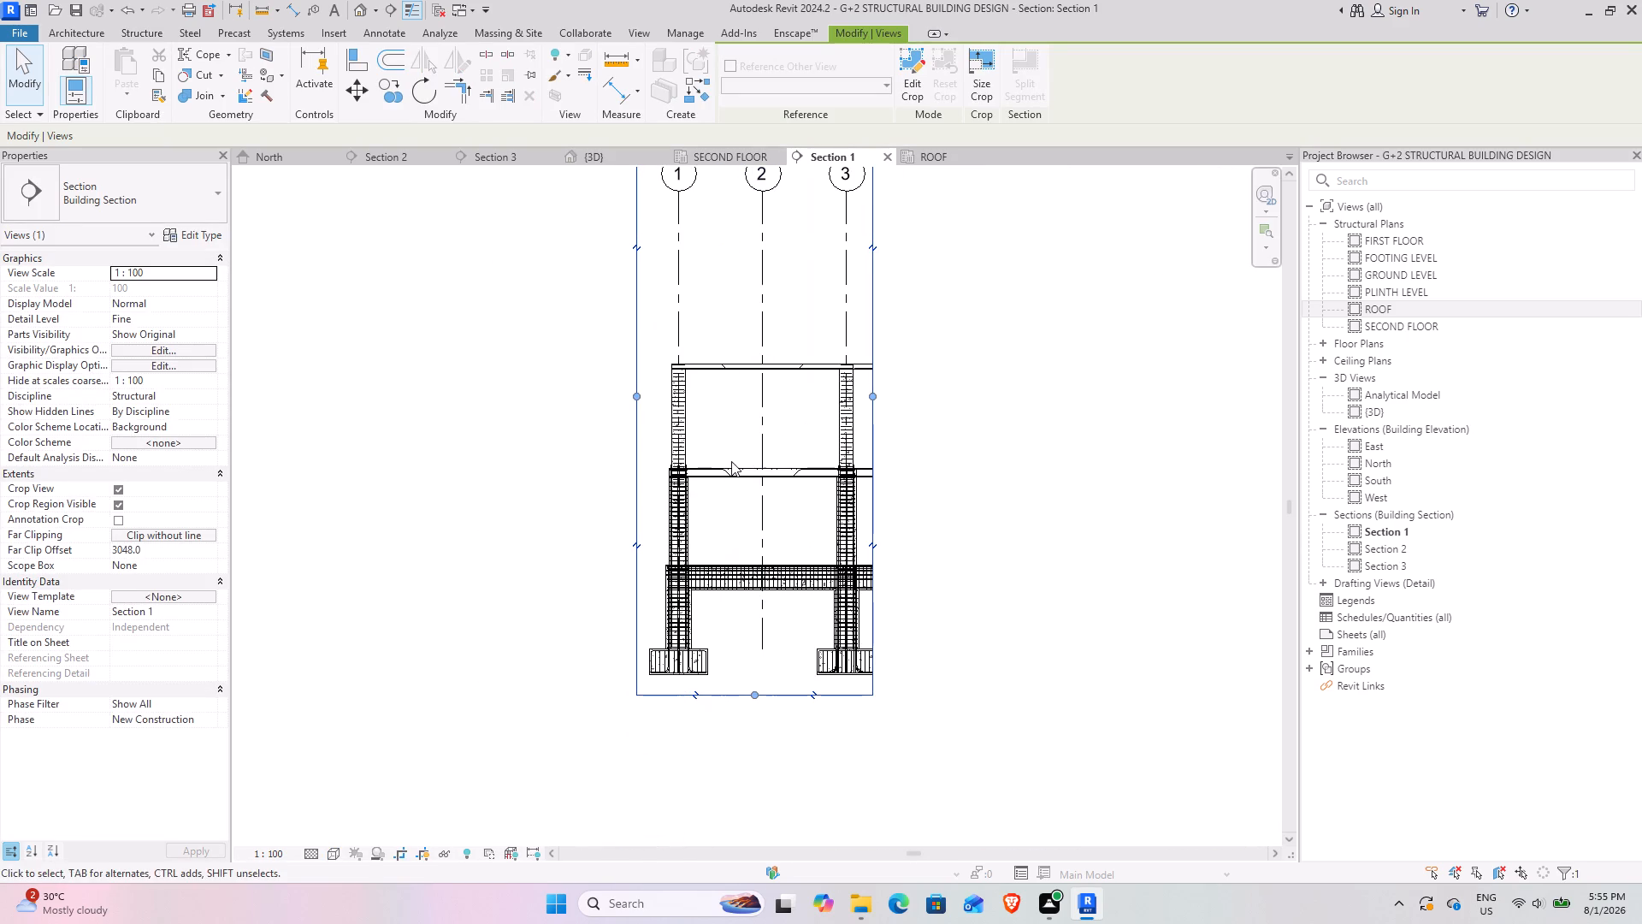
{"action": "left_click_drag", "start_coordinate": [640, 405], "coordinate": [563, 387]}
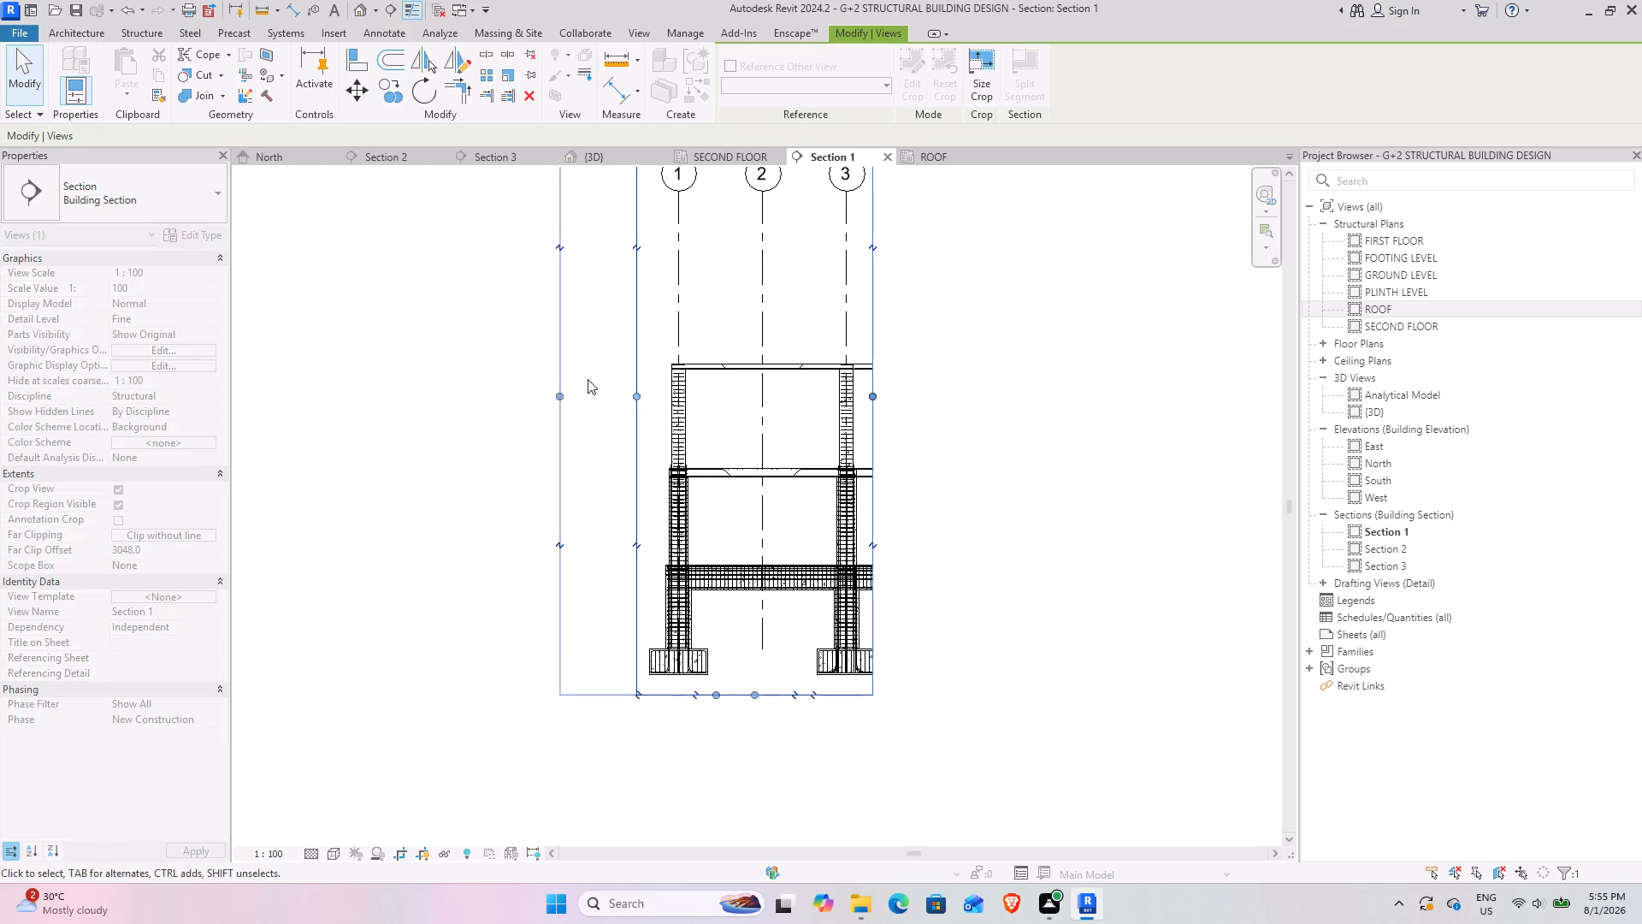
{"action": "scroll", "coordinate": [680, 281], "scroll_direction": "up", "scroll_amount": 8}
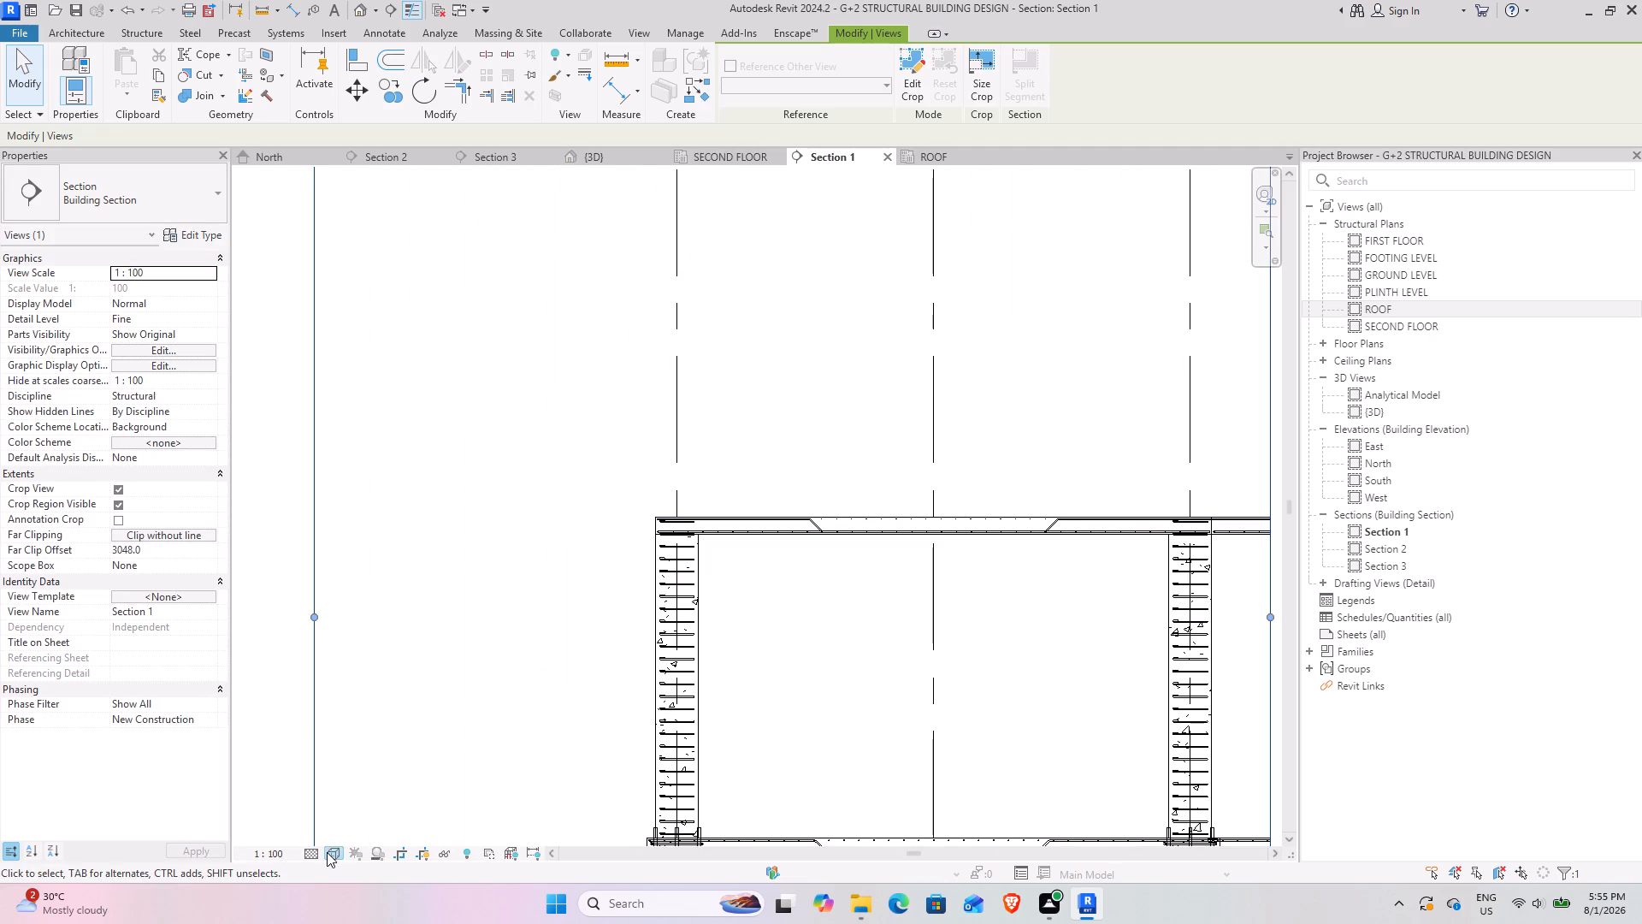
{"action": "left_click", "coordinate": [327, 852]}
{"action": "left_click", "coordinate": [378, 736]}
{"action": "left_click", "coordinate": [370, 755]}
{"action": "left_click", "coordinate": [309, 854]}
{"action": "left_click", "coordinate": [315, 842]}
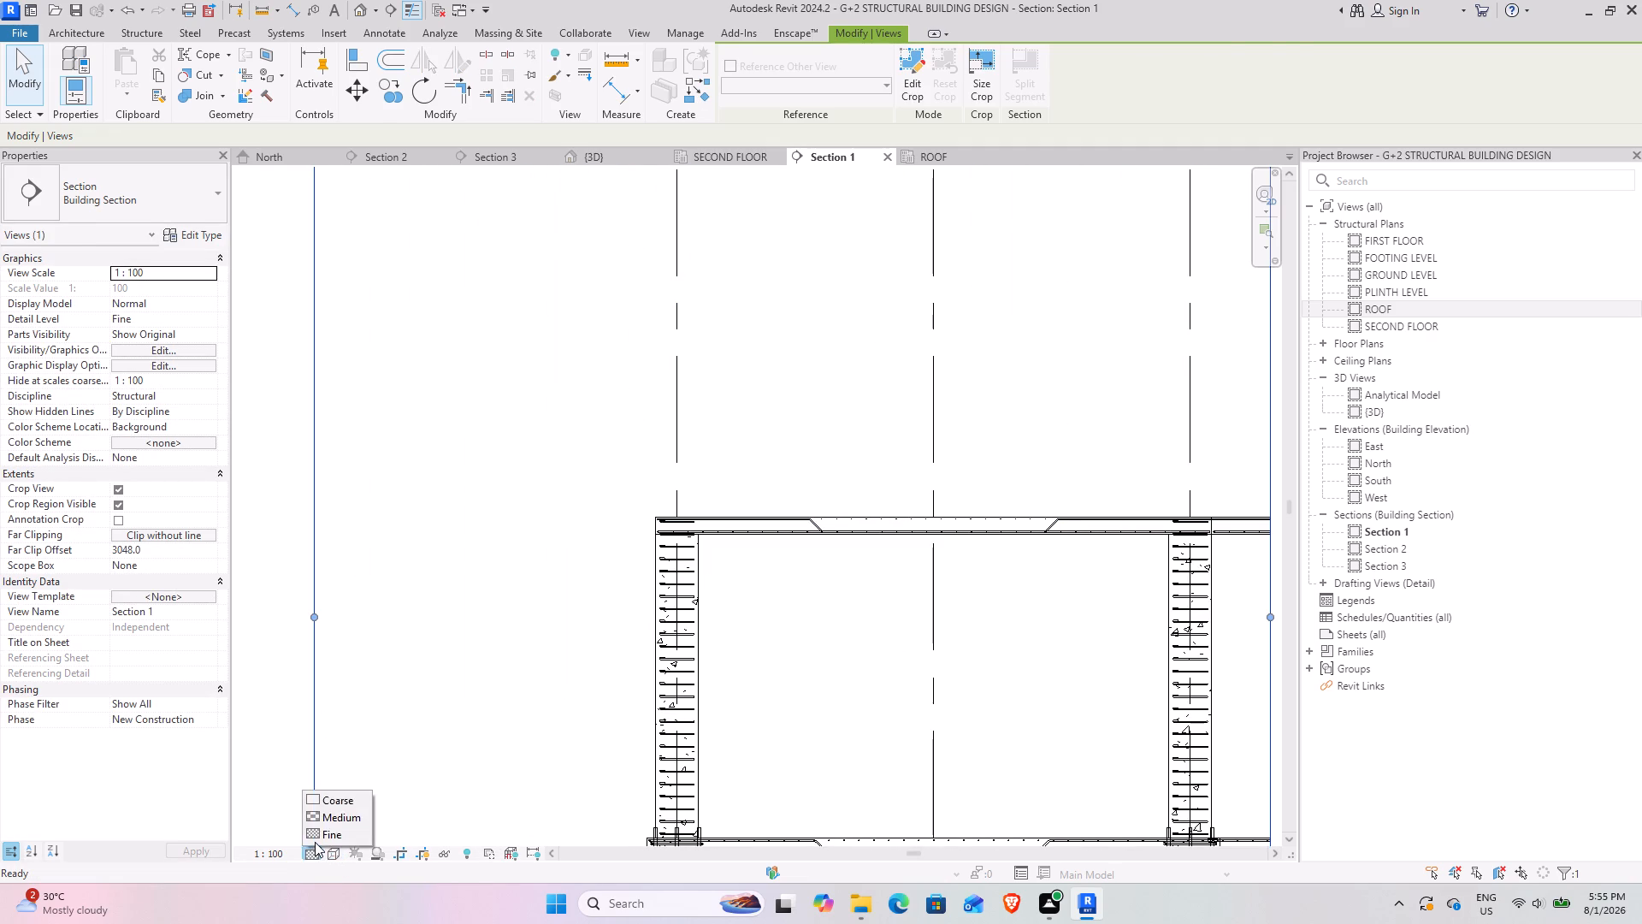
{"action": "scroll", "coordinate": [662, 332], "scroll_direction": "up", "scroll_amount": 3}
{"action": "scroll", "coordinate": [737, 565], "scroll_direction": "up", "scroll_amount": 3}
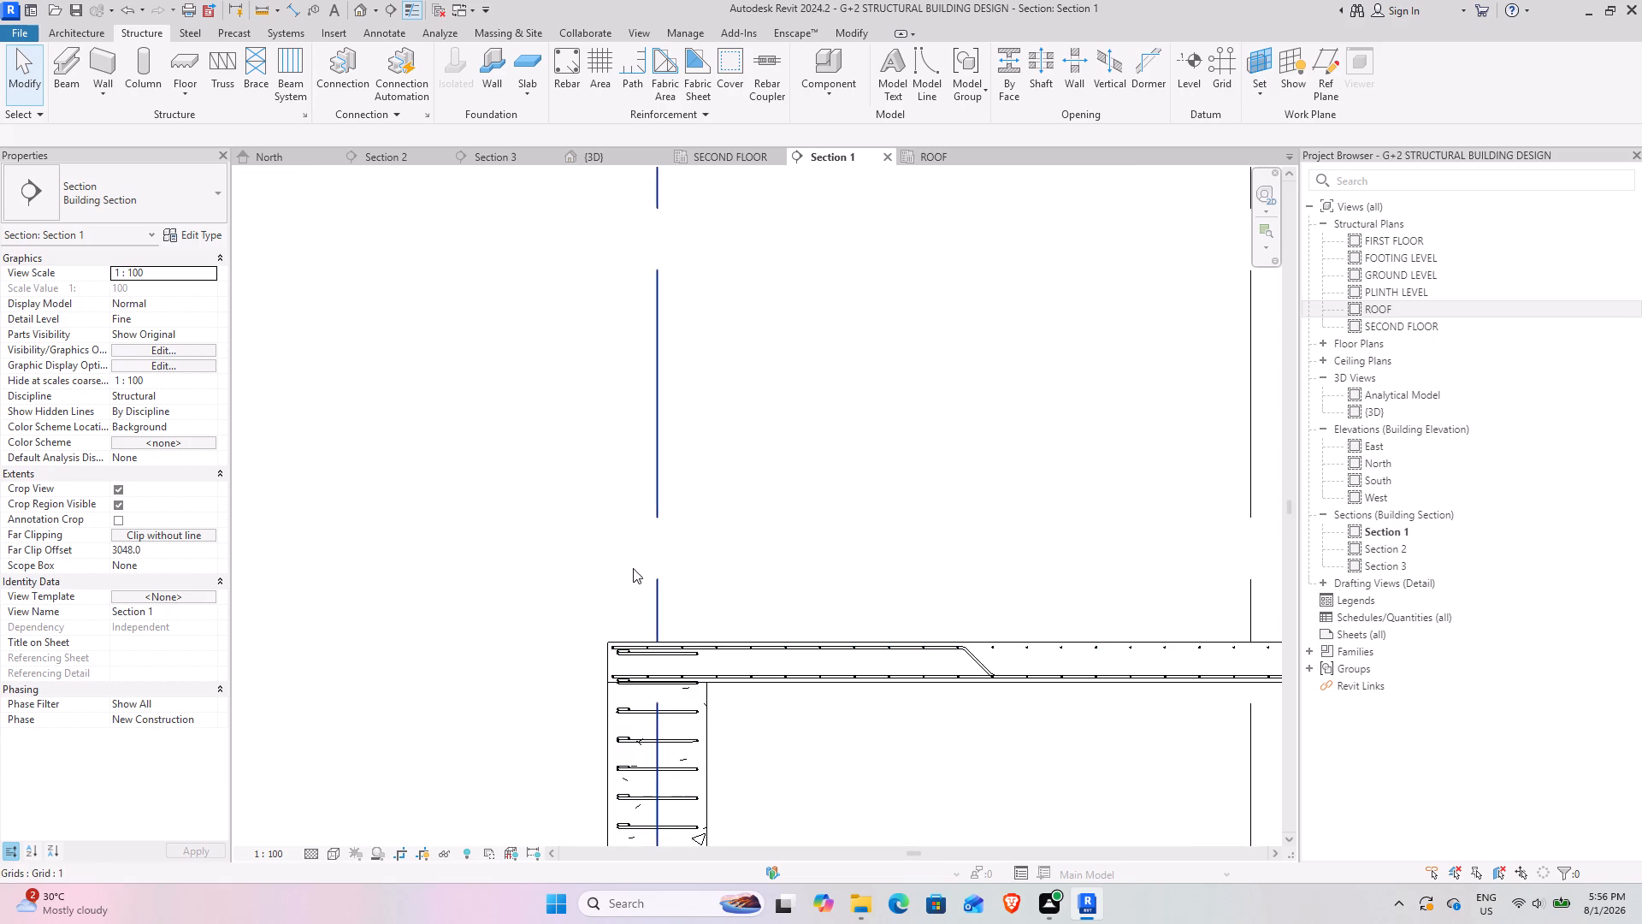
Select the 1' column at grids 1 and 6 on the ROOF plan and look for it in Section 1.
{"action": "left_click", "coordinate": [930, 154]}
{"action": "left_click", "coordinate": [555, 369]}
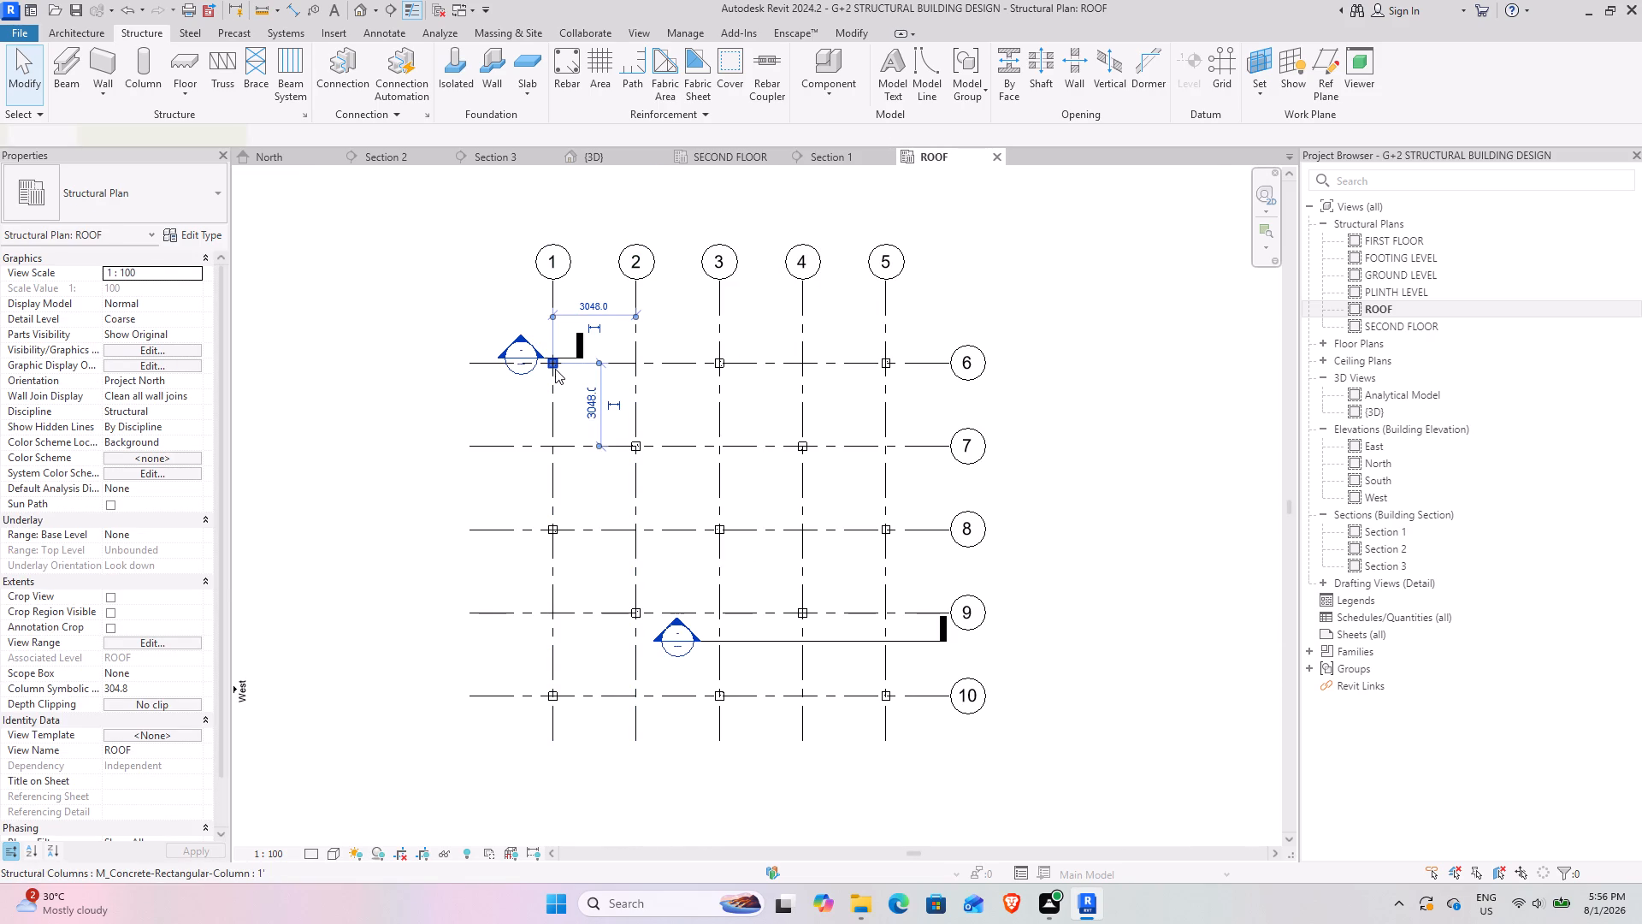
{"action": "left_click", "coordinate": [838, 156]}
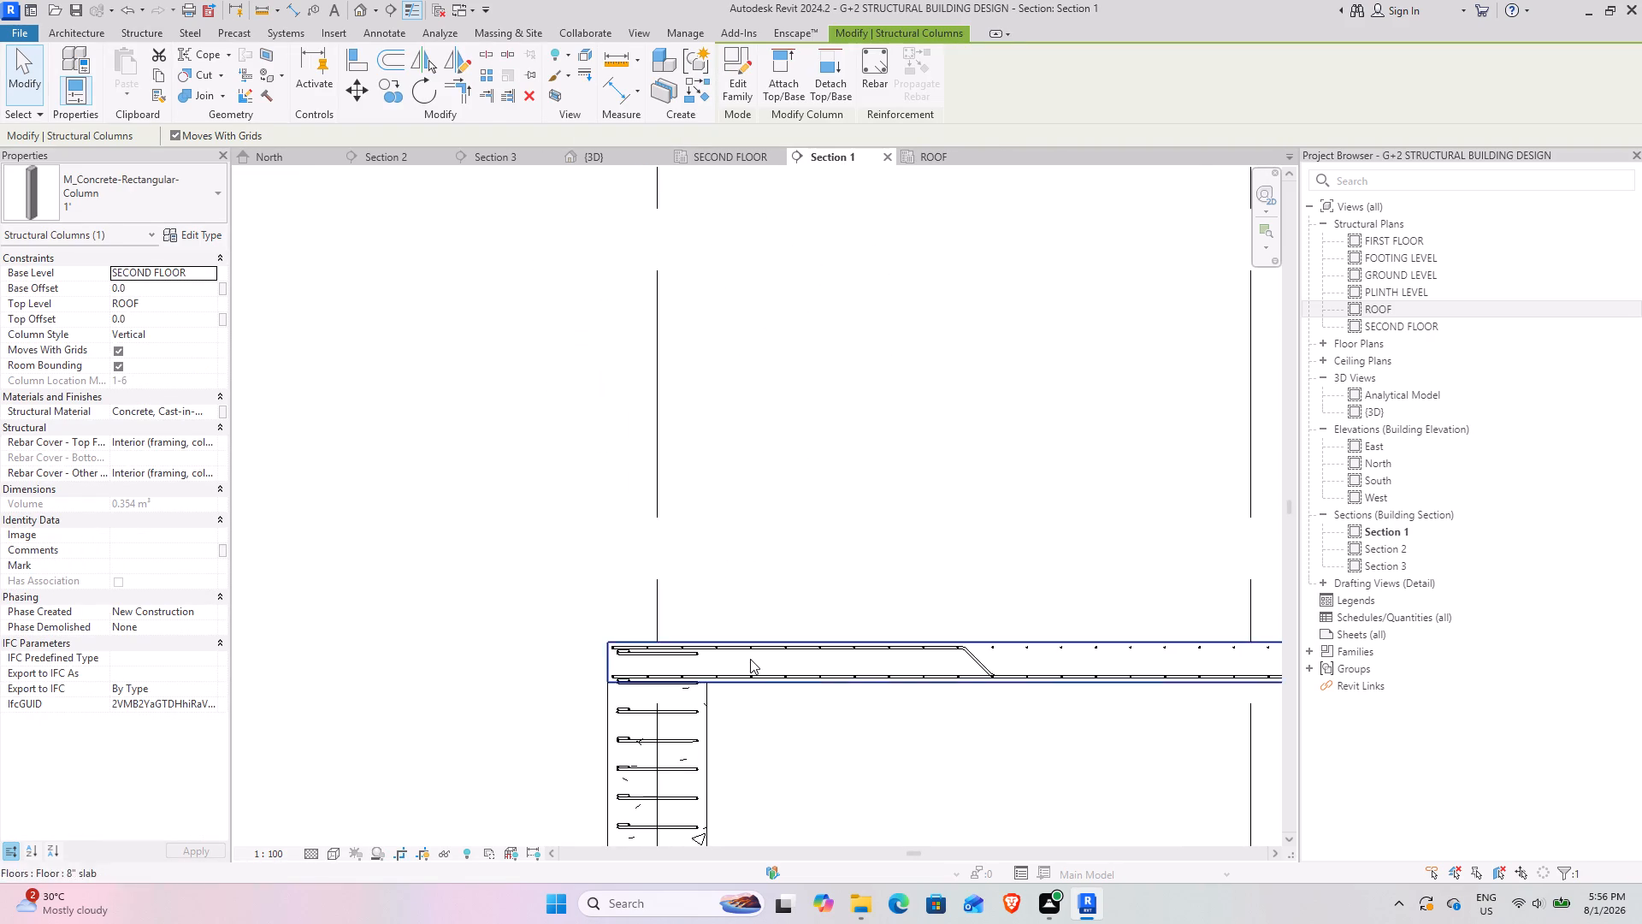
{"action": "scroll", "coordinate": [752, 630], "scroll_direction": "down", "scroll_amount": 8}
{"action": "scroll", "coordinate": [799, 423], "scroll_direction": "down", "scroll_amount": 1}
{"action": "middle_click_drag", "start_coordinate": [750, 506], "coordinate": [662, 634]}
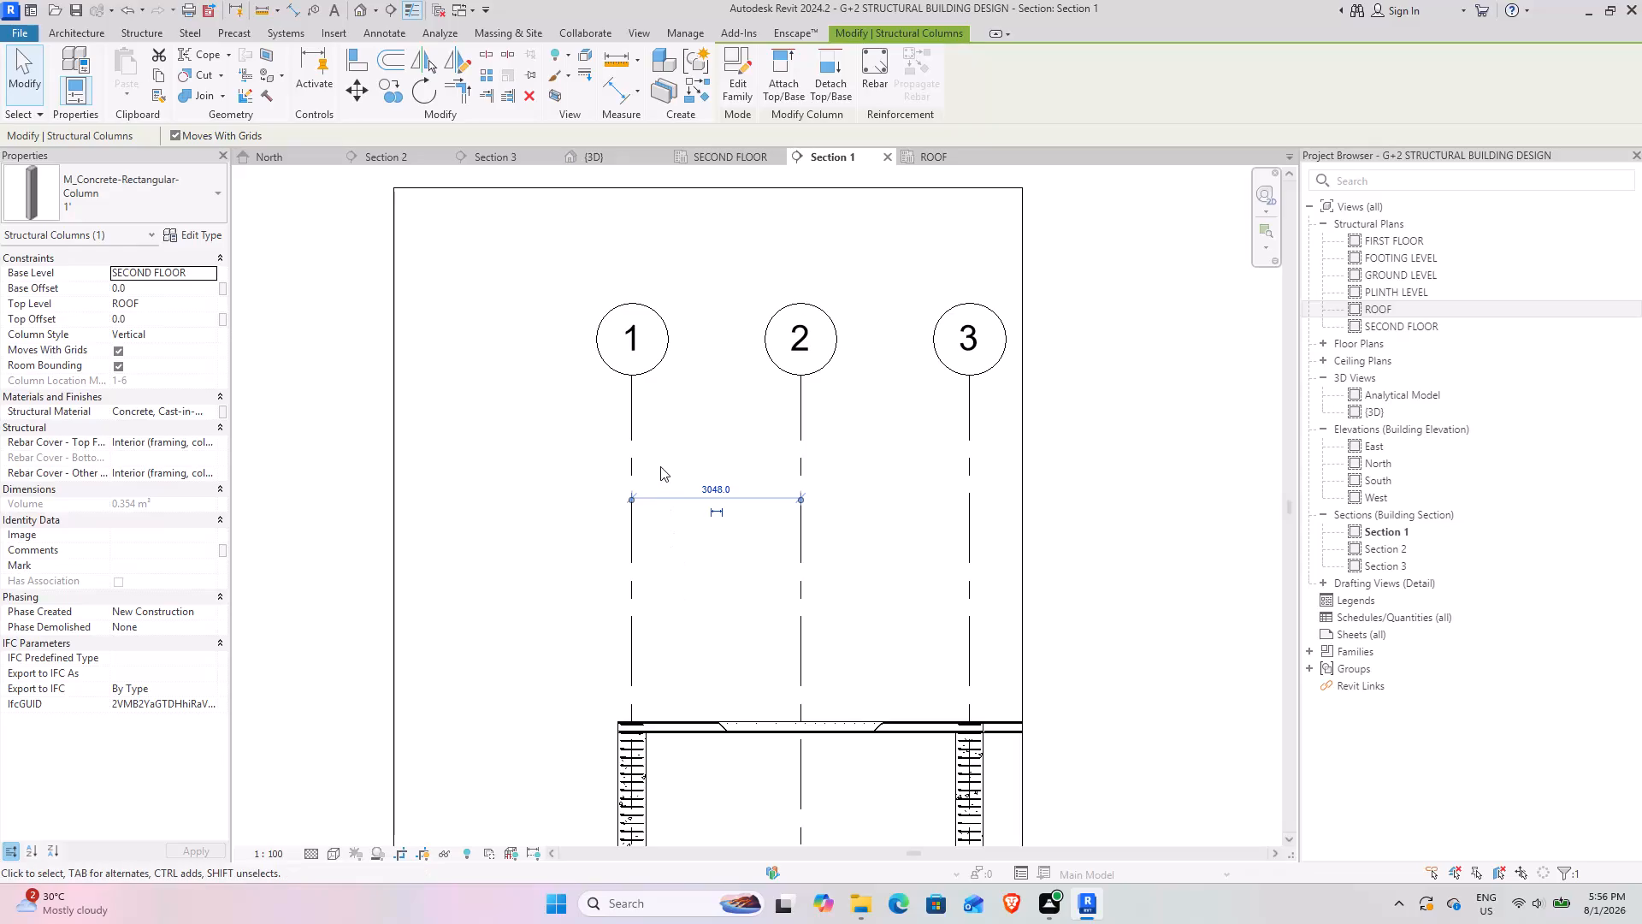
{"action": "scroll", "coordinate": [687, 491], "scroll_direction": "down", "scroll_amount": 2}
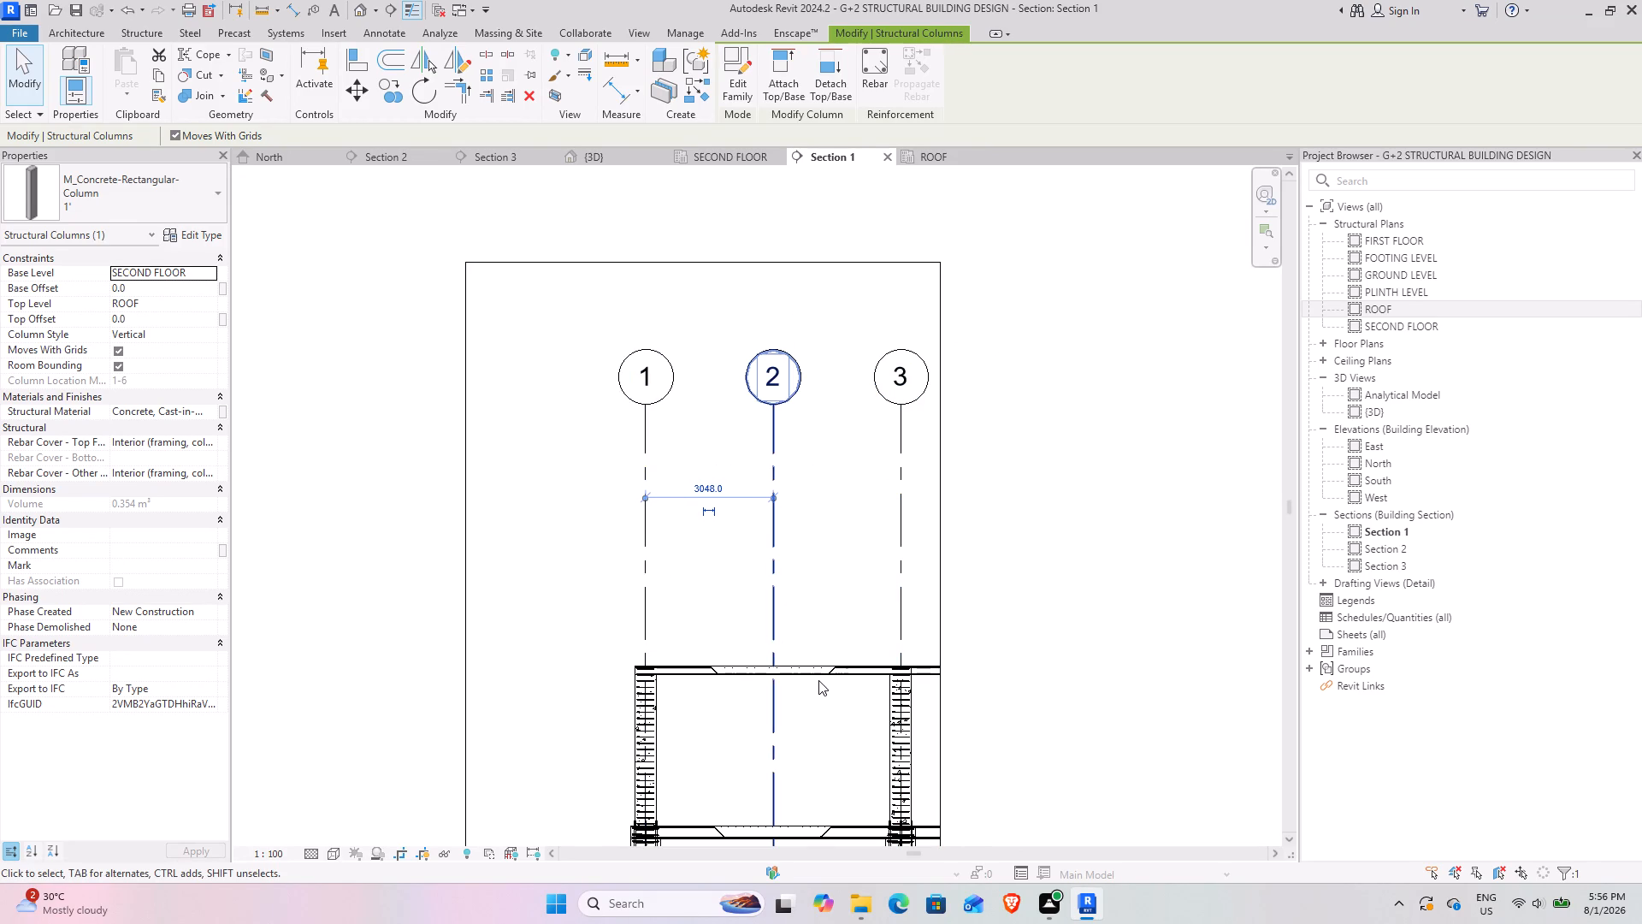
{"action": "scroll", "coordinate": [744, 495], "scroll_direction": "down", "scroll_amount": 4}
{"action": "middle_click_drag", "start_coordinate": [811, 542], "coordinate": [780, 542]}
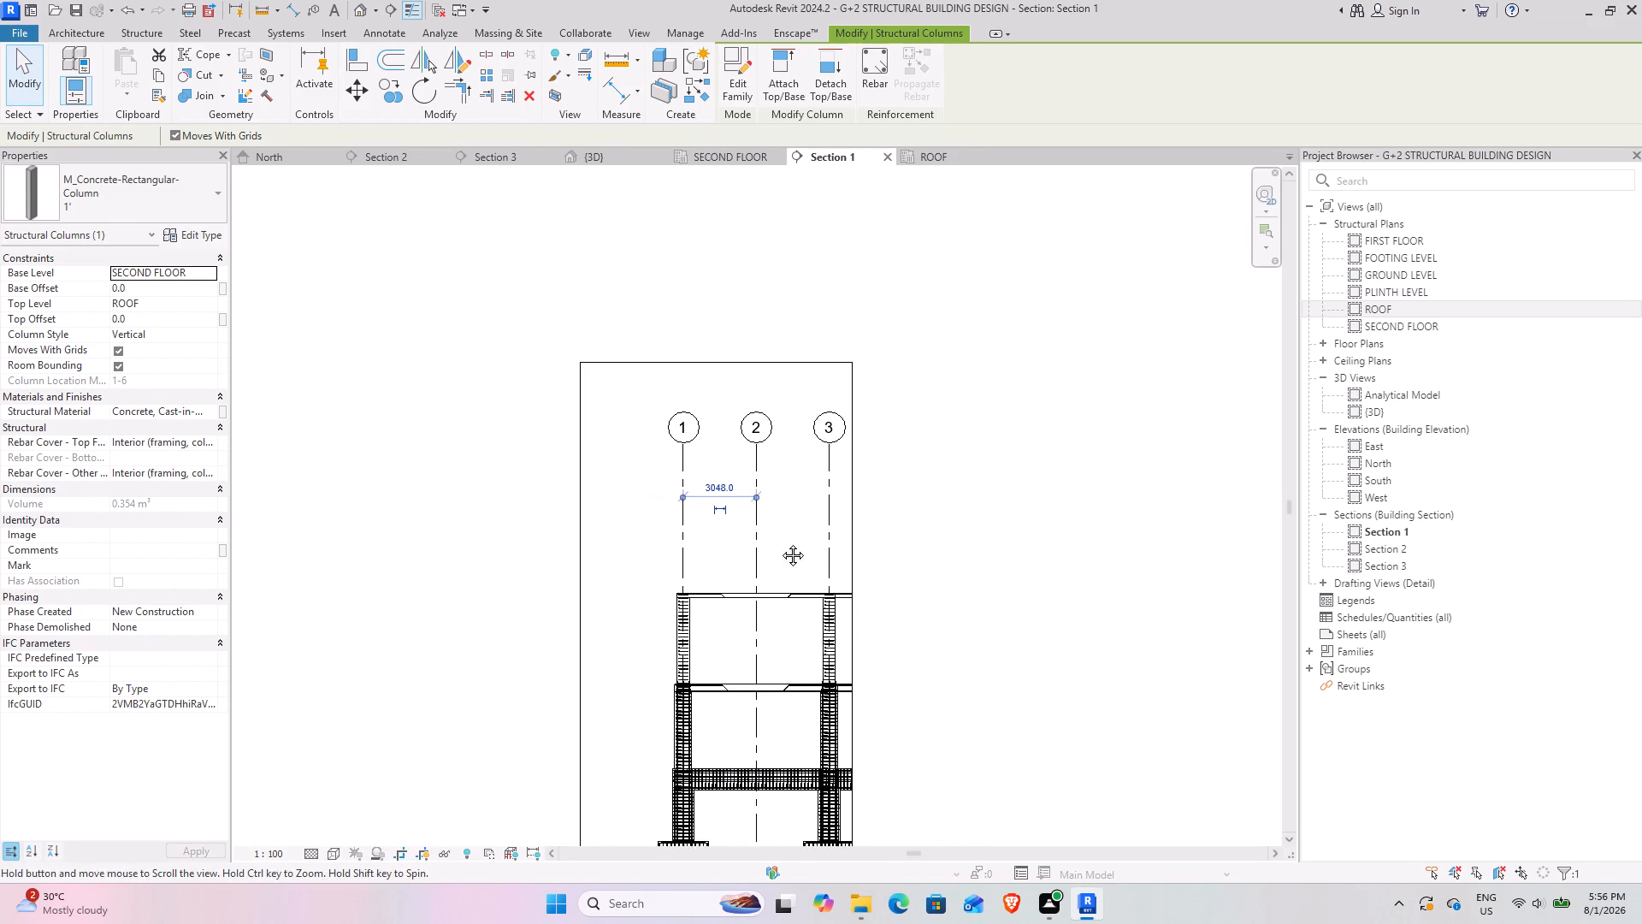
{"action": "middle_click_drag", "start_coordinate": [780, 542], "coordinate": [647, 560]}
{"action": "left_click", "coordinate": [777, 560]}
{"action": "scroll", "coordinate": [534, 552], "scroll_direction": "up", "scroll_amount": 8}
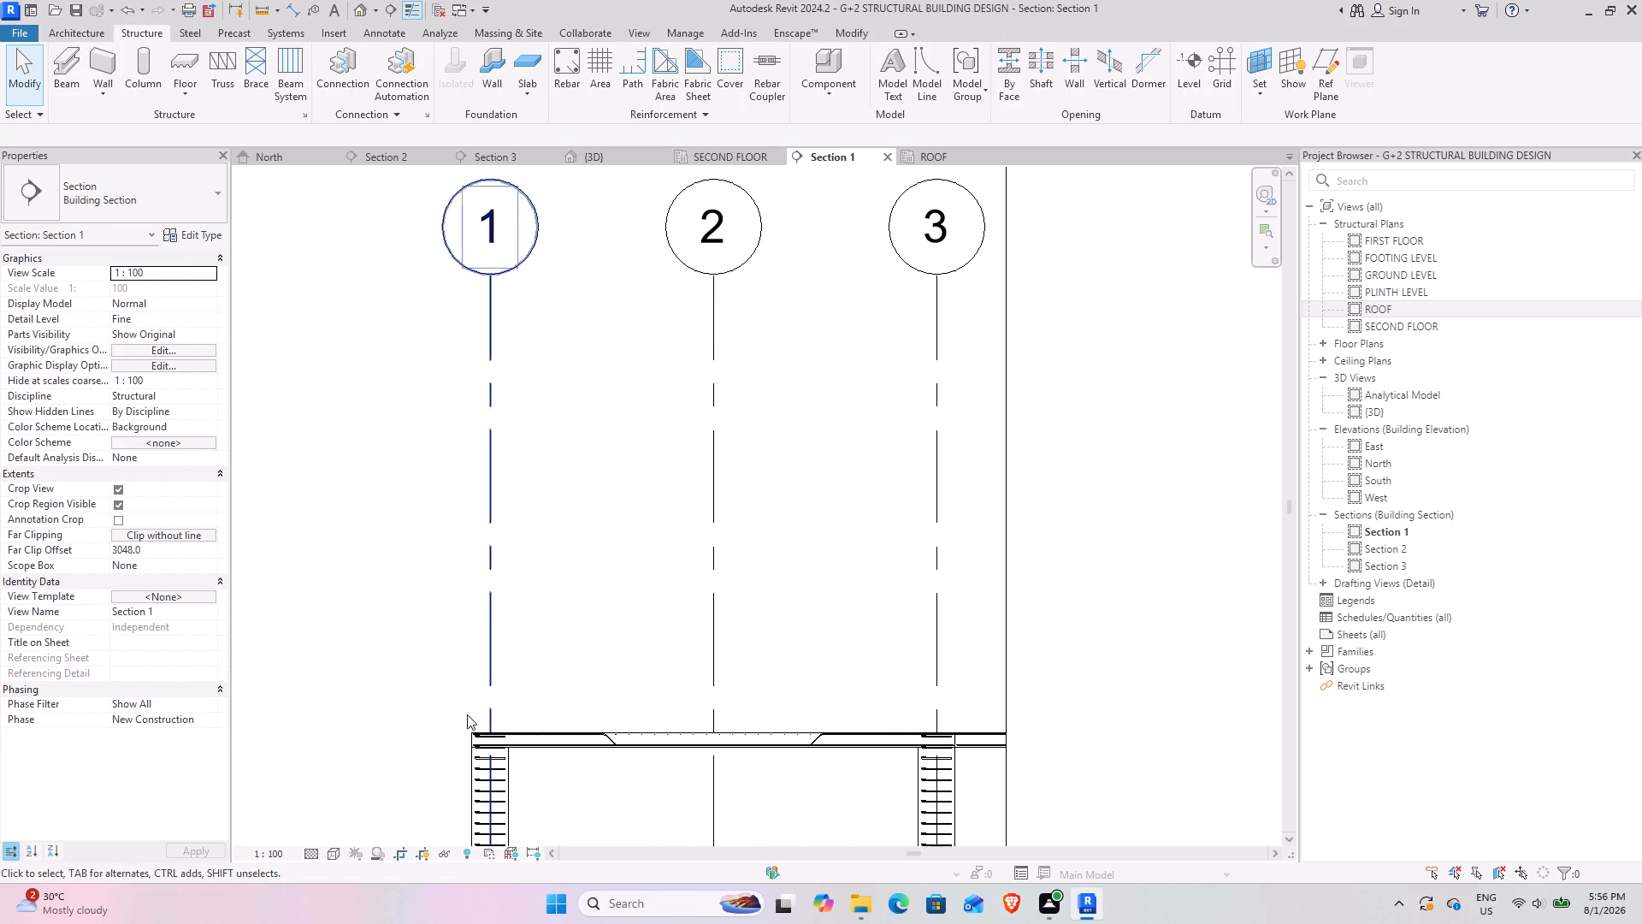
{"action": "middle_click_drag", "start_coordinate": [467, 724], "coordinate": [469, 644]}
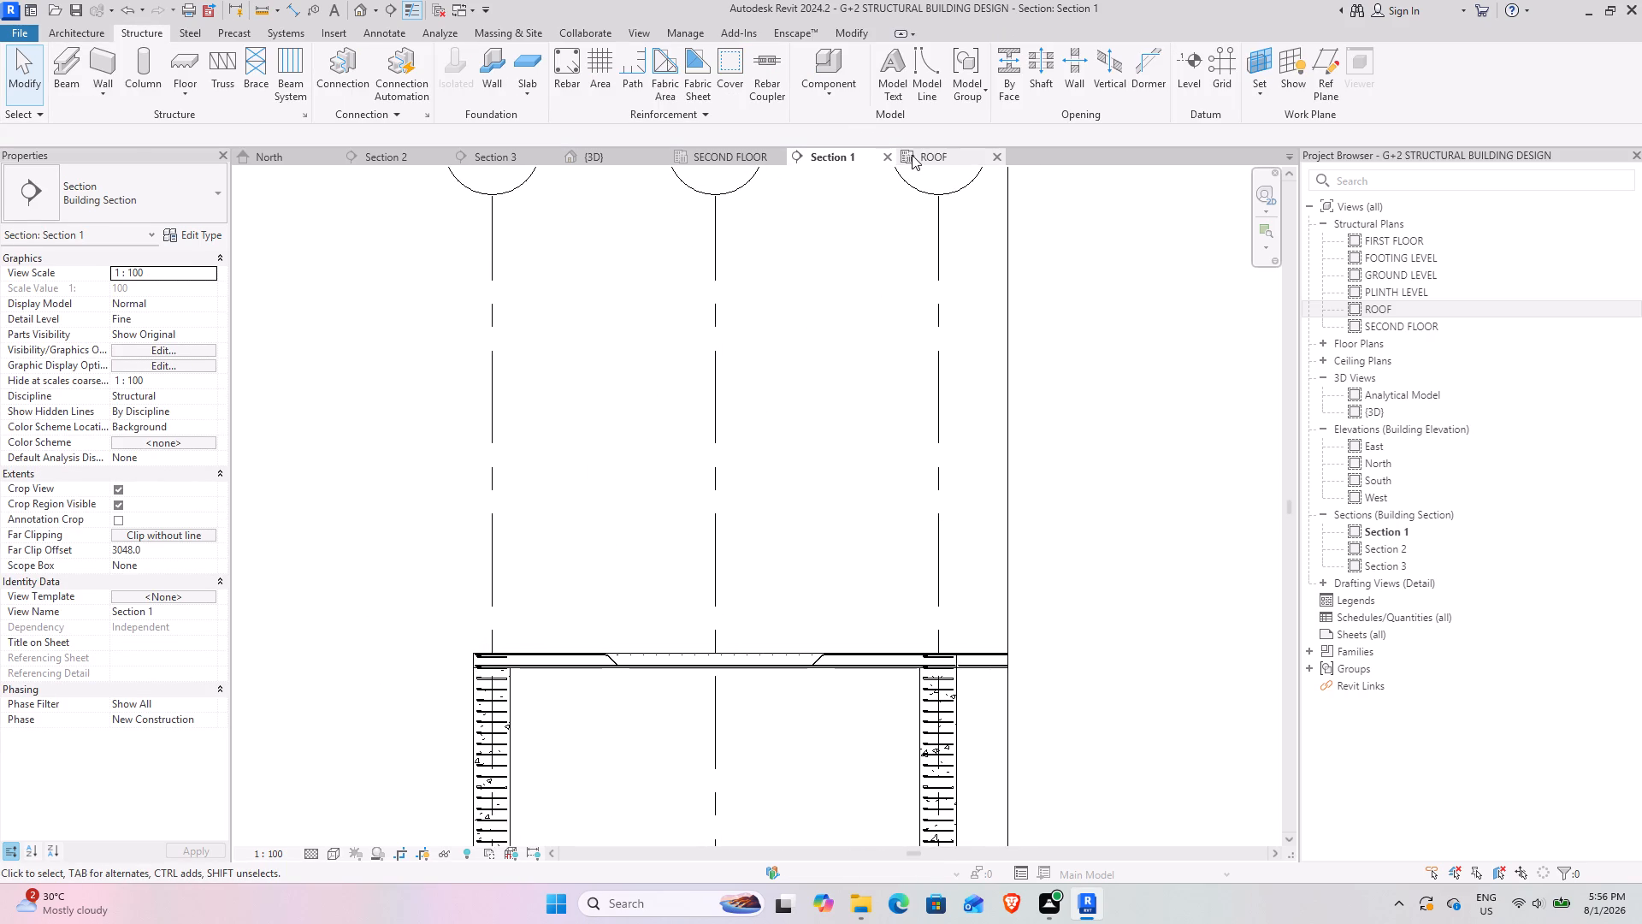
Check the 1' column at grids 5 and 6 in the North elevation, then compare Section 1 with its ROOF plan line near grid 6.
{"action": "left_click", "coordinate": [912, 155]}
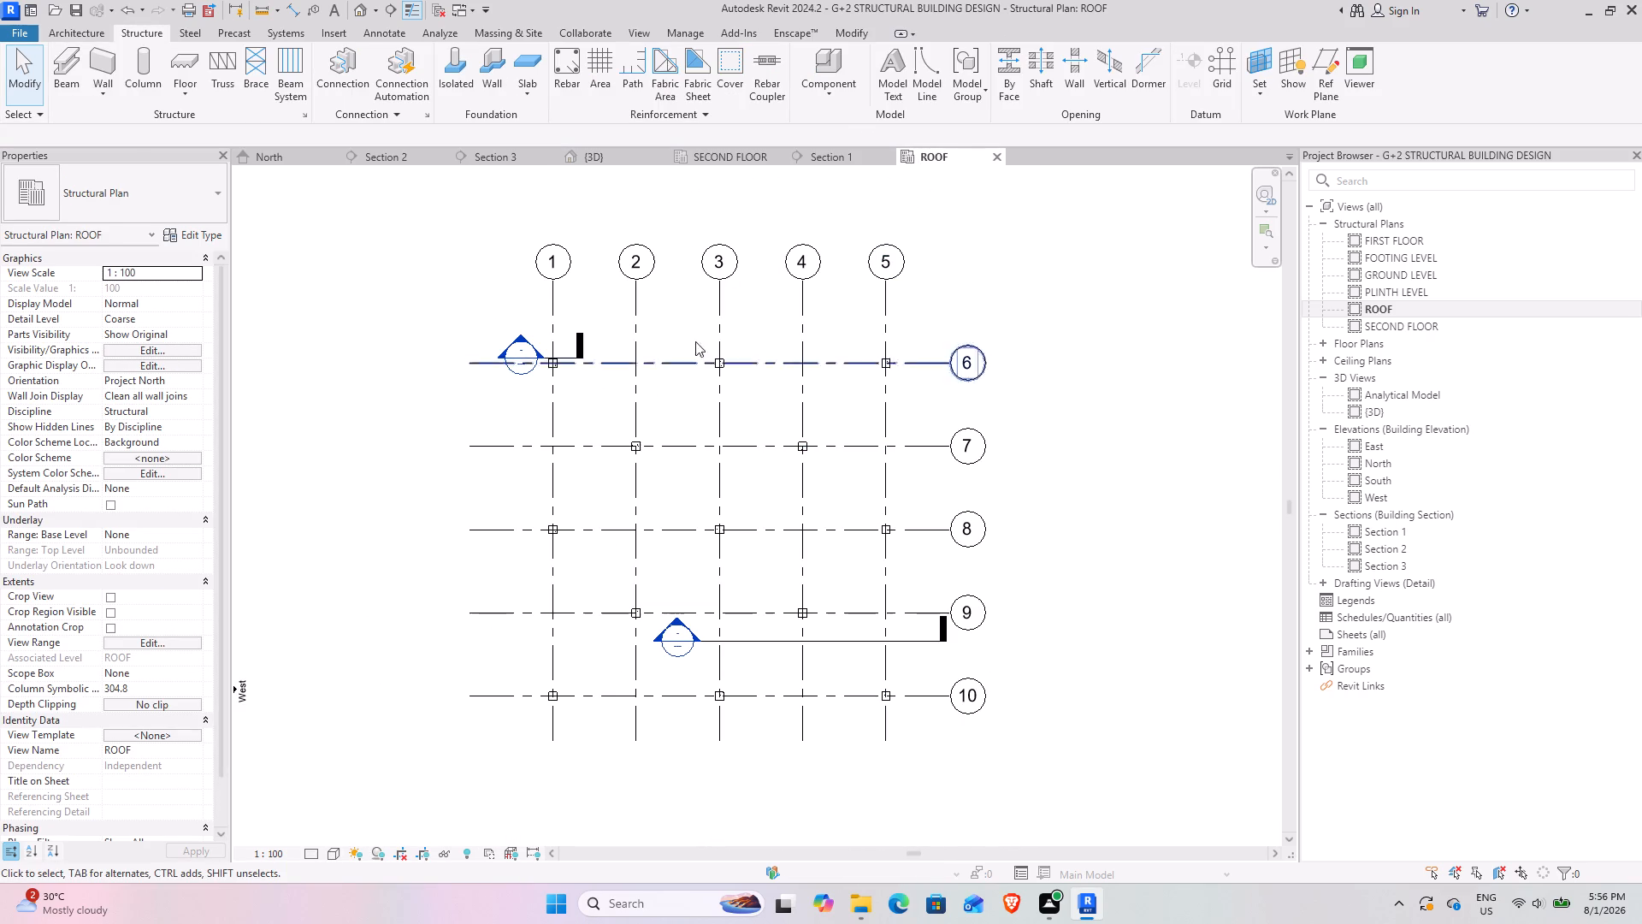
{"action": "left_click", "coordinate": [292, 153]}
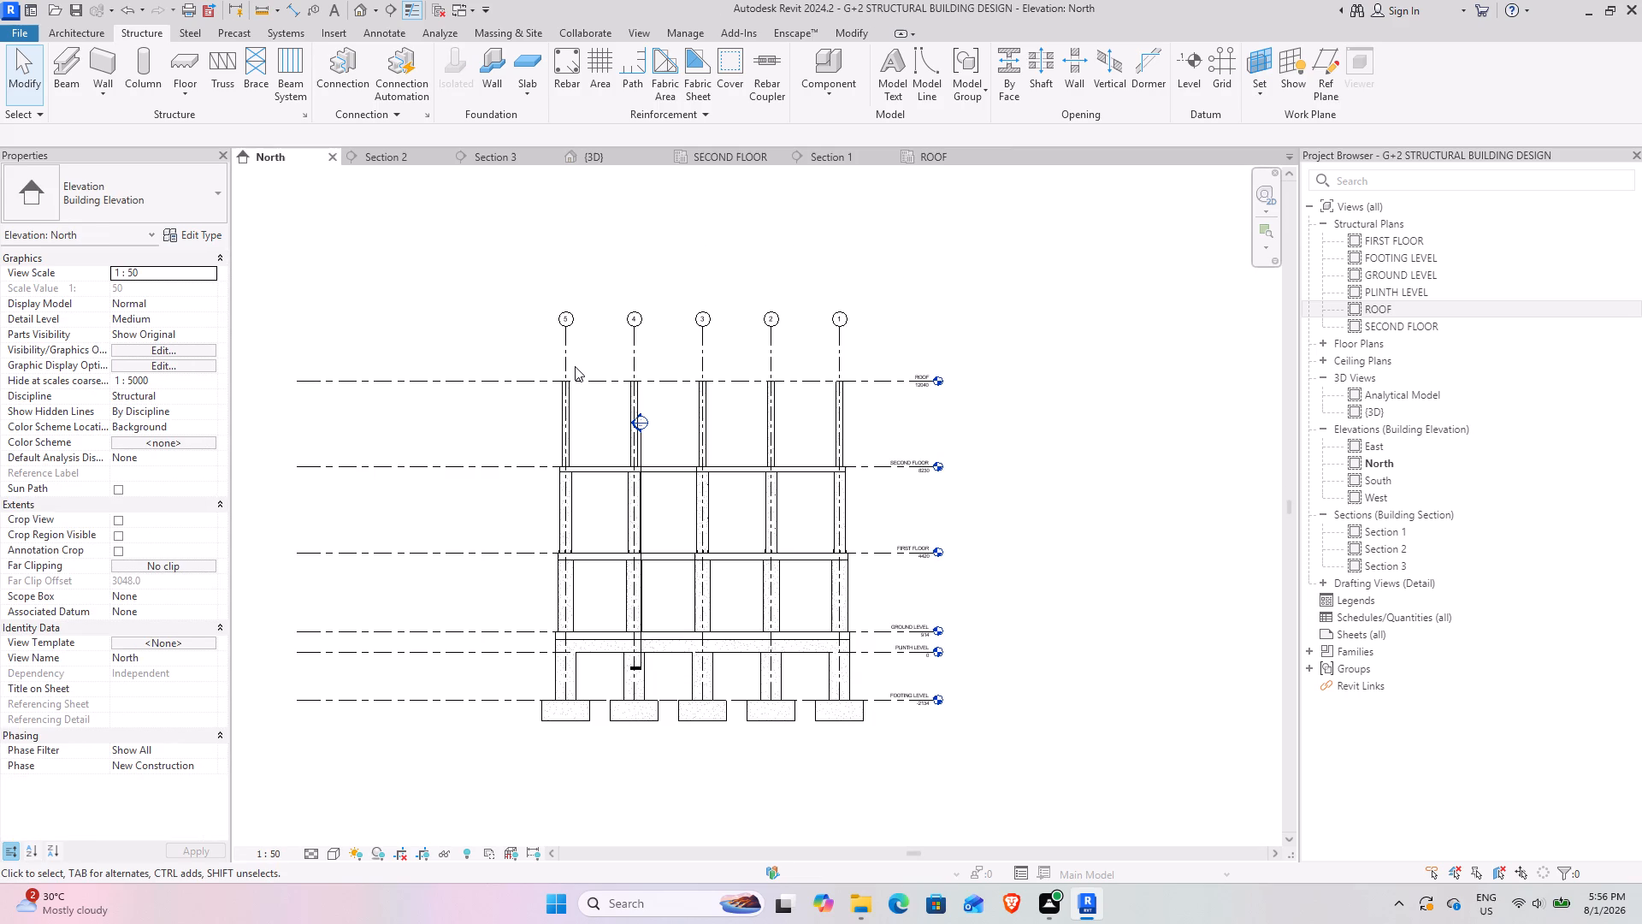
{"action": "scroll", "coordinate": [575, 366], "scroll_direction": "up", "scroll_amount": 8}
{"action": "middle_click_drag", "start_coordinate": [558, 523], "coordinate": [574, 301]}
{"action": "scroll", "coordinate": [679, 305], "scroll_direction": "down", "scroll_amount": 5}
{"action": "middle_click_drag", "start_coordinate": [620, 445], "coordinate": [627, 362]}
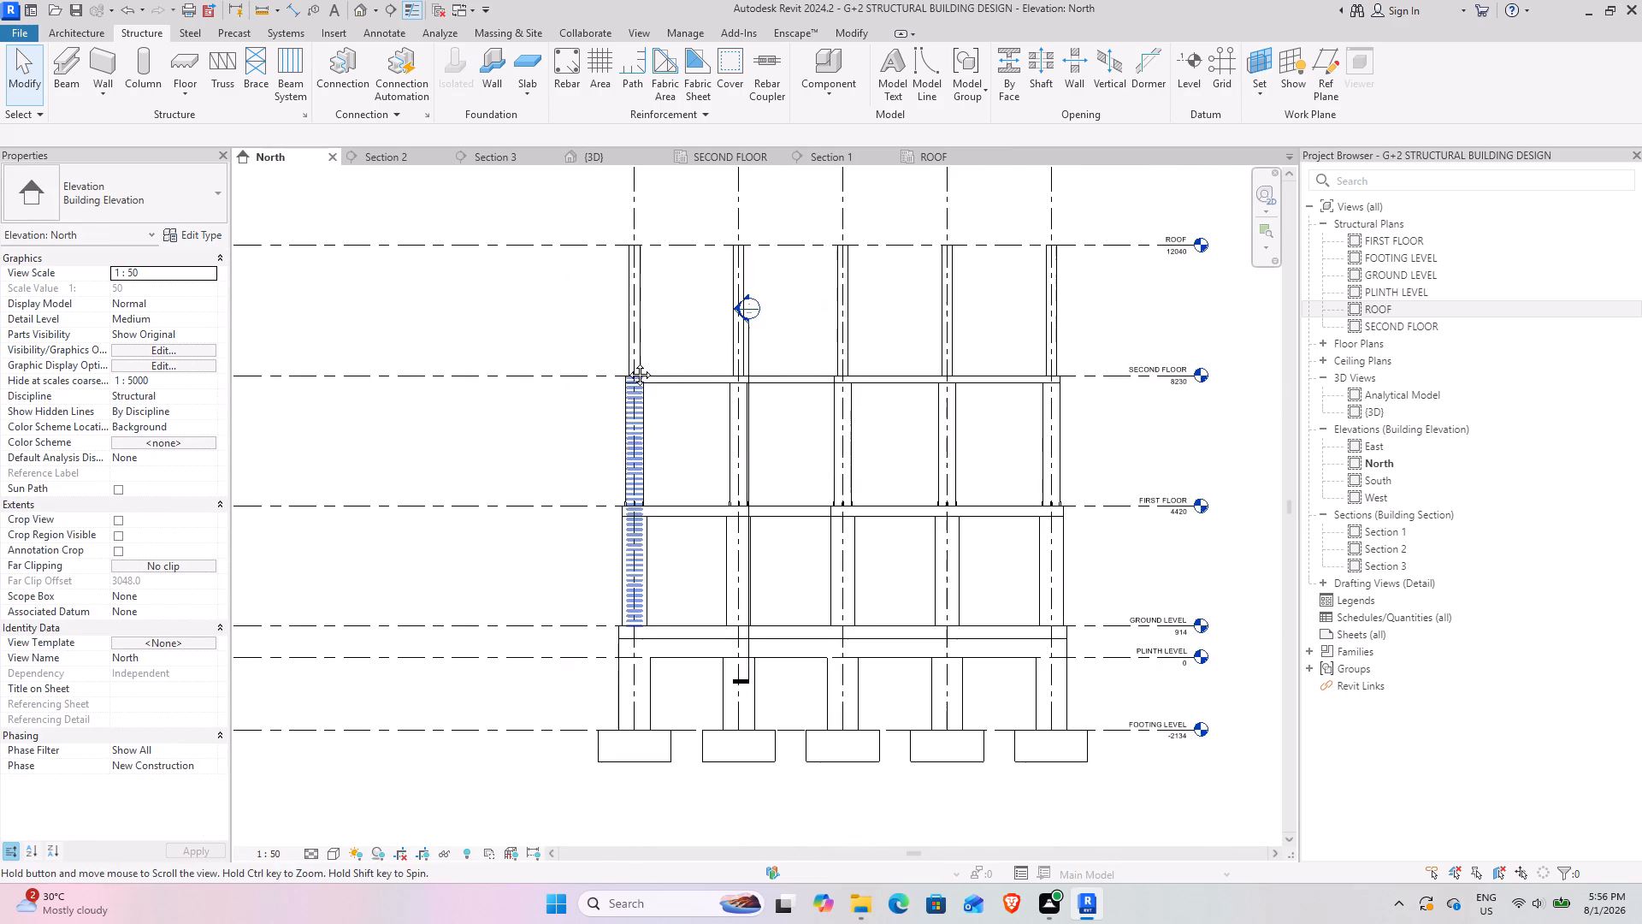
{"action": "middle_click_drag", "start_coordinate": [627, 362], "coordinate": [600, 385]}
{"action": "scroll", "coordinate": [597, 315], "scroll_direction": "up", "scroll_amount": 4}
{"action": "left_click", "coordinate": [638, 271]}
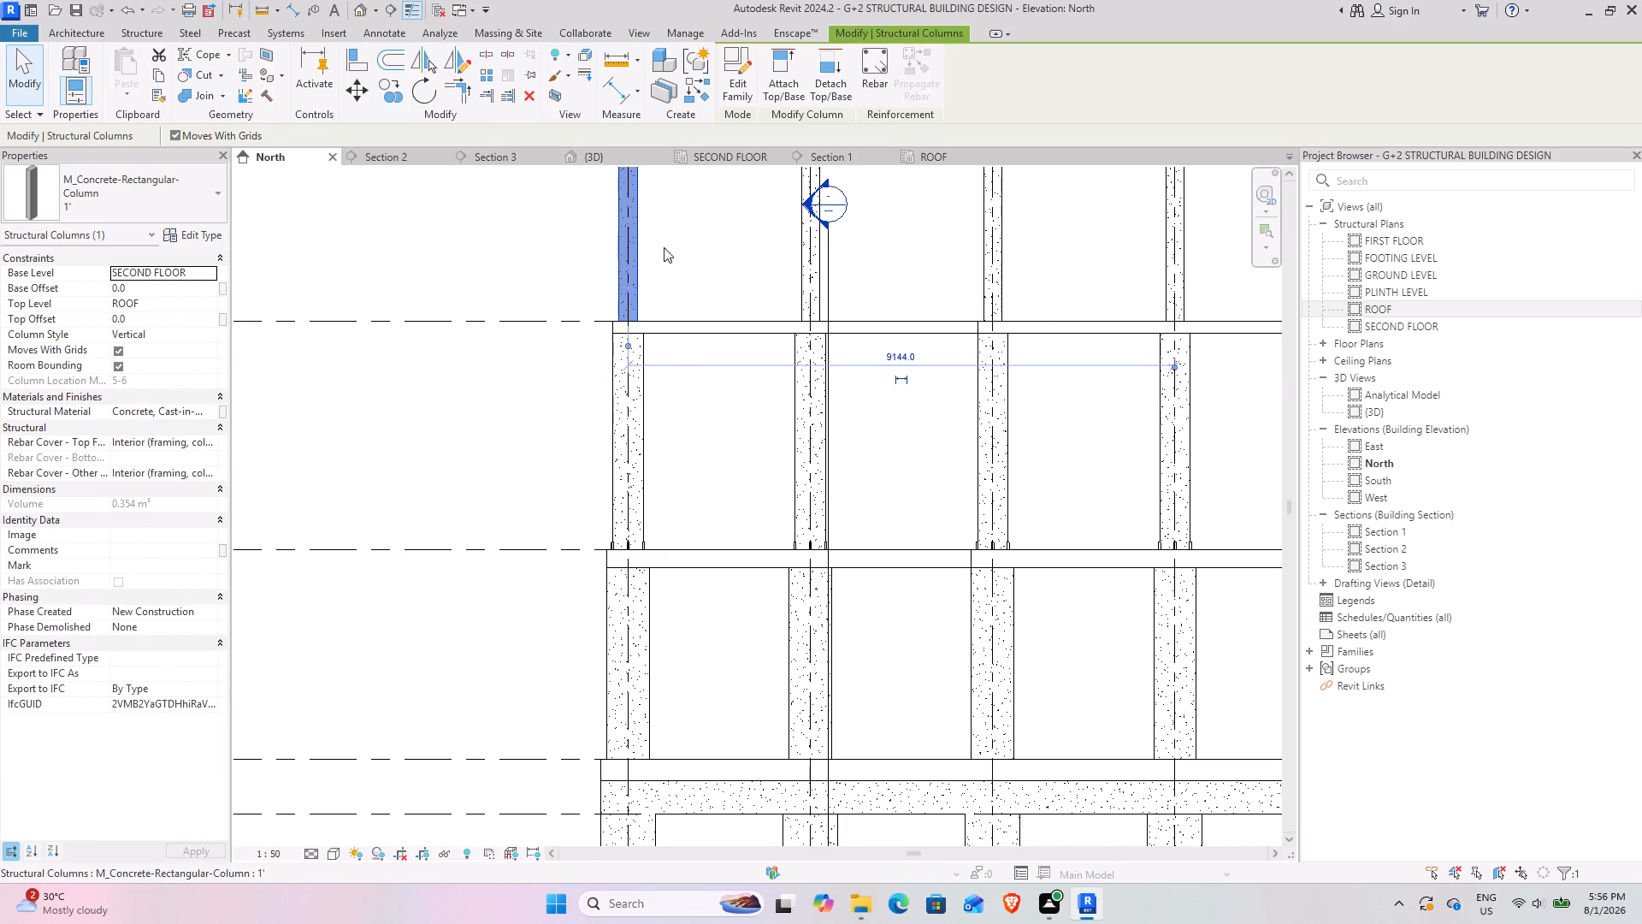
{"action": "middle_click_drag", "start_coordinate": [671, 341], "coordinate": [605, 523]}
{"action": "left_click", "coordinate": [832, 160]}
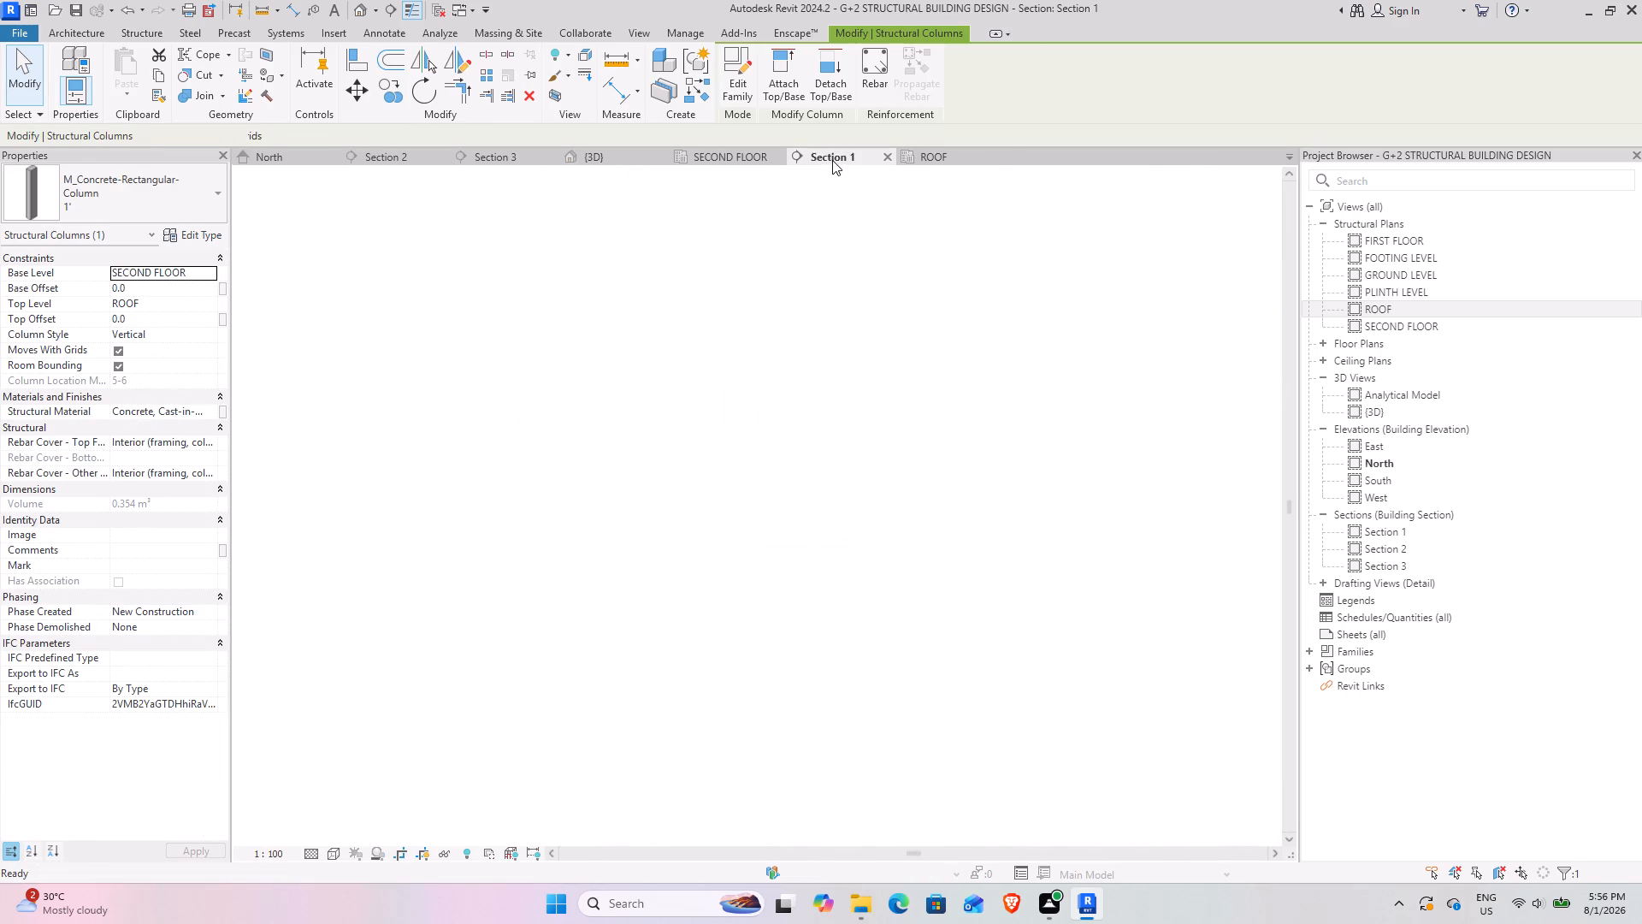
{"action": "scroll", "coordinate": [529, 573], "scroll_direction": "down", "scroll_amount": 5}
{"action": "middle_click_drag", "start_coordinate": [505, 680], "coordinate": [525, 558]}
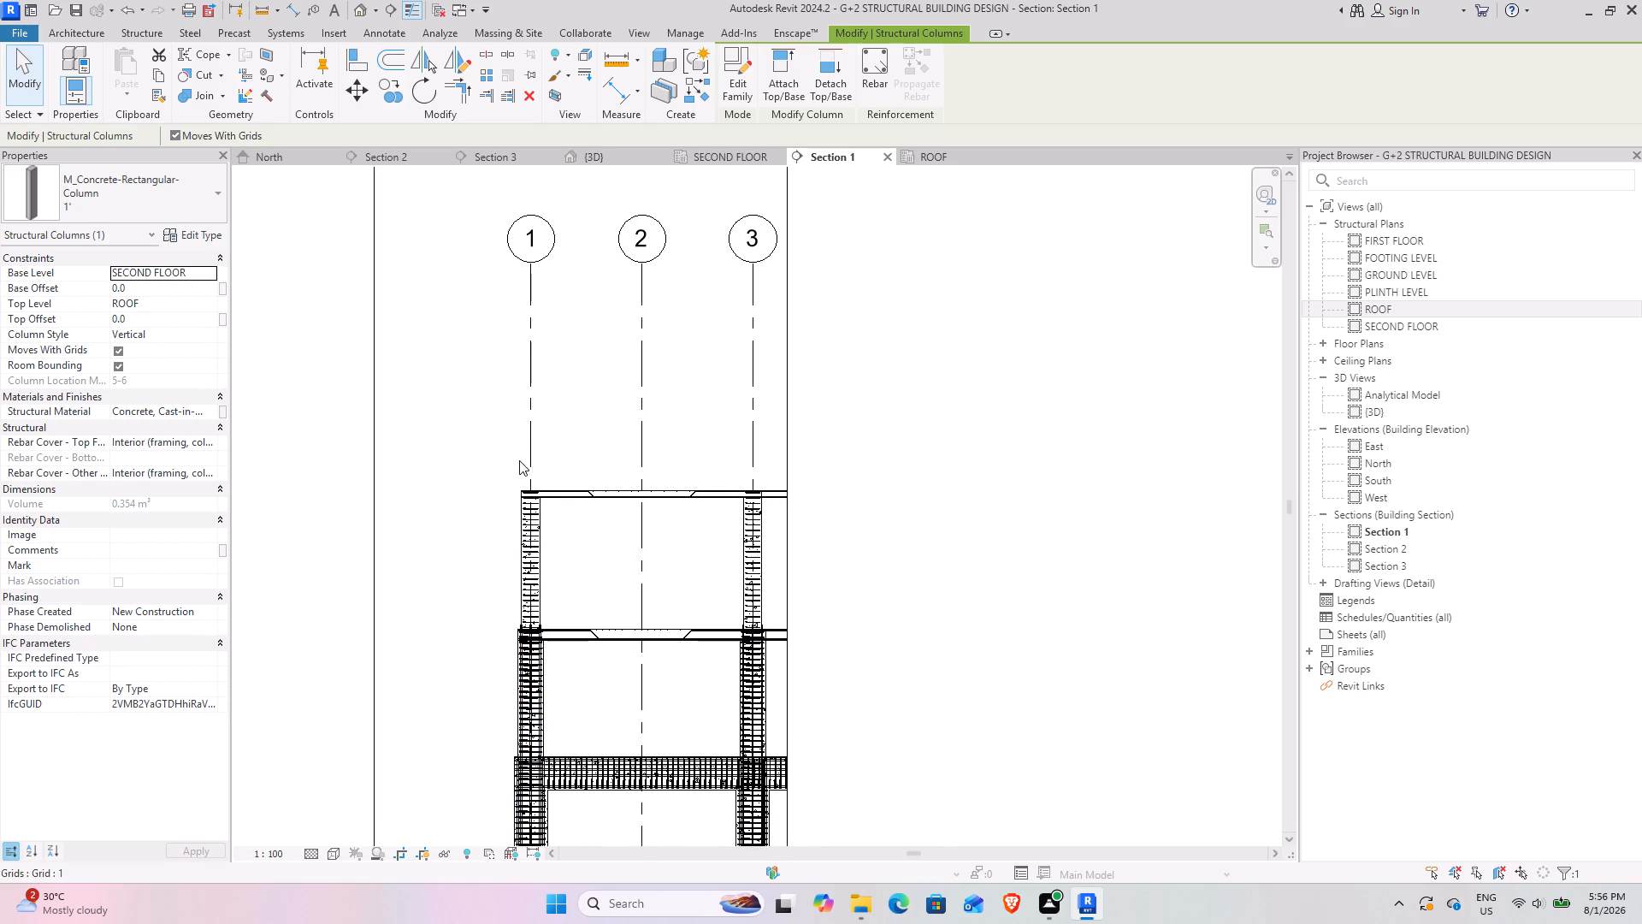
{"action": "scroll", "coordinate": [613, 425], "scroll_direction": "up", "scroll_amount": 4}
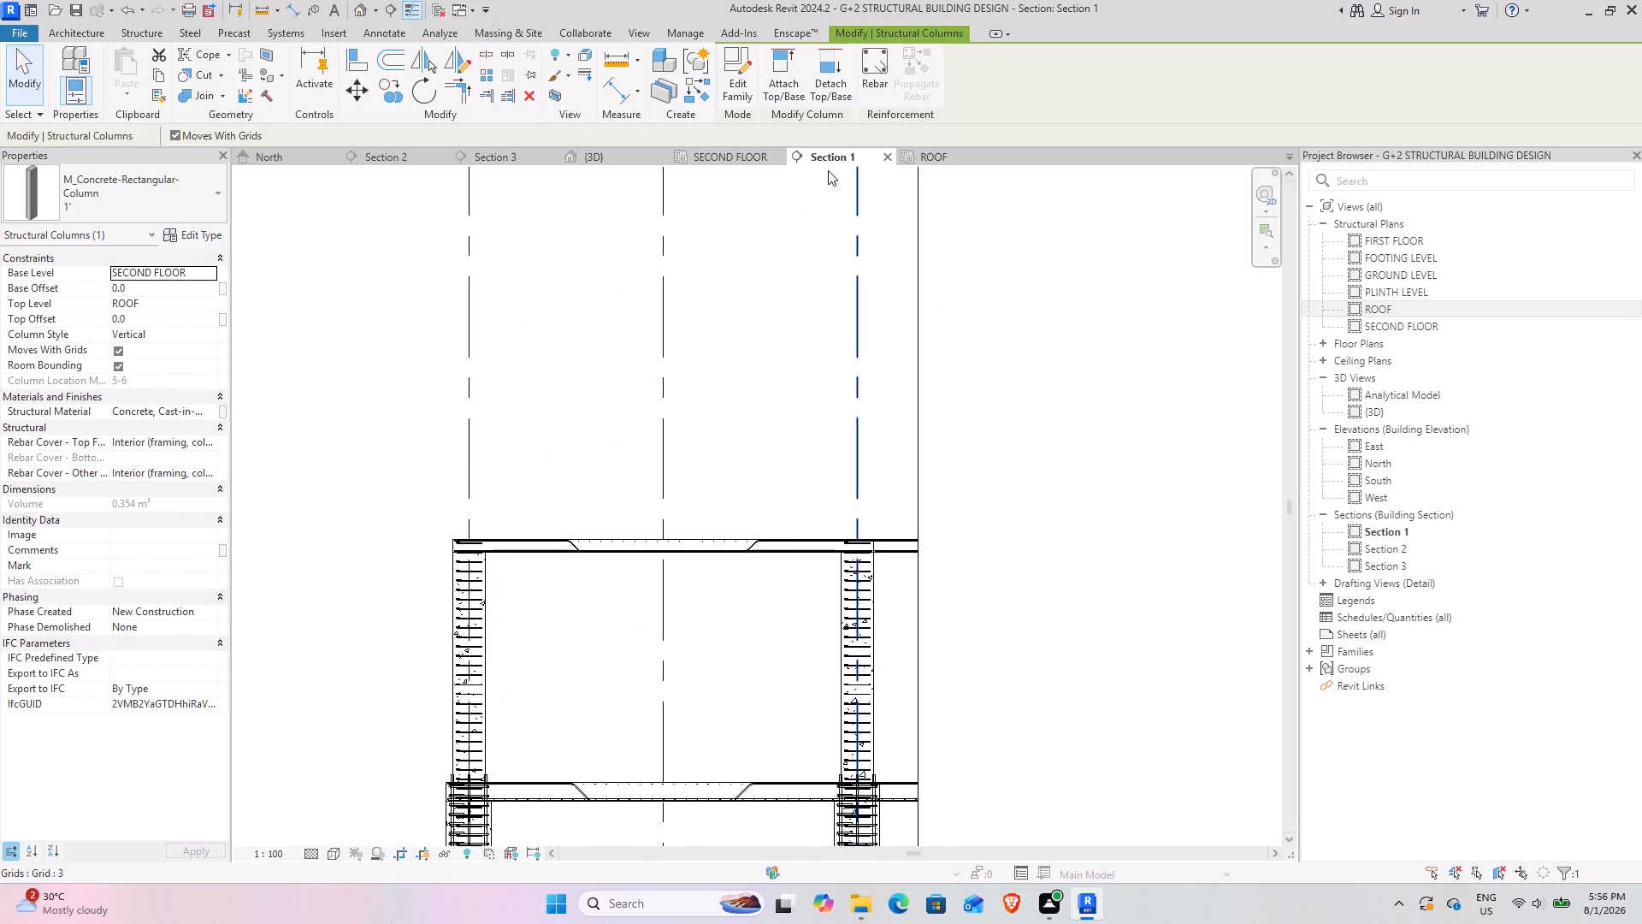
{"action": "left_click", "coordinate": [930, 158]}
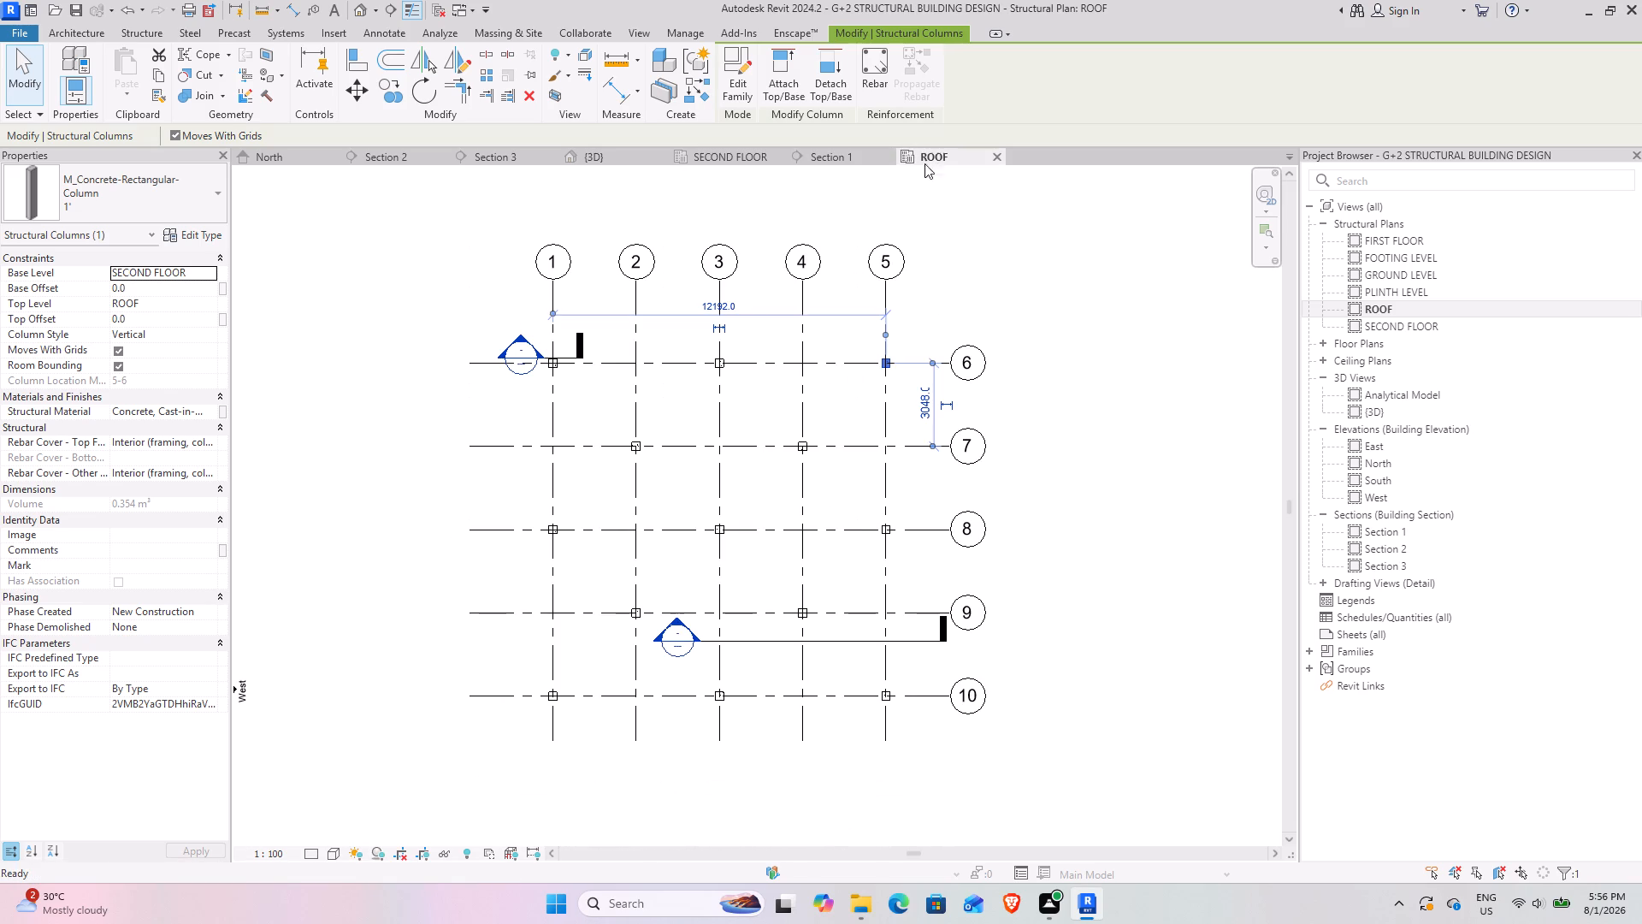
{"action": "scroll", "coordinate": [553, 394], "scroll_direction": "up", "scroll_amount": 12}
{"action": "middle_click_drag", "start_coordinate": [594, 308], "coordinate": [602, 403]}
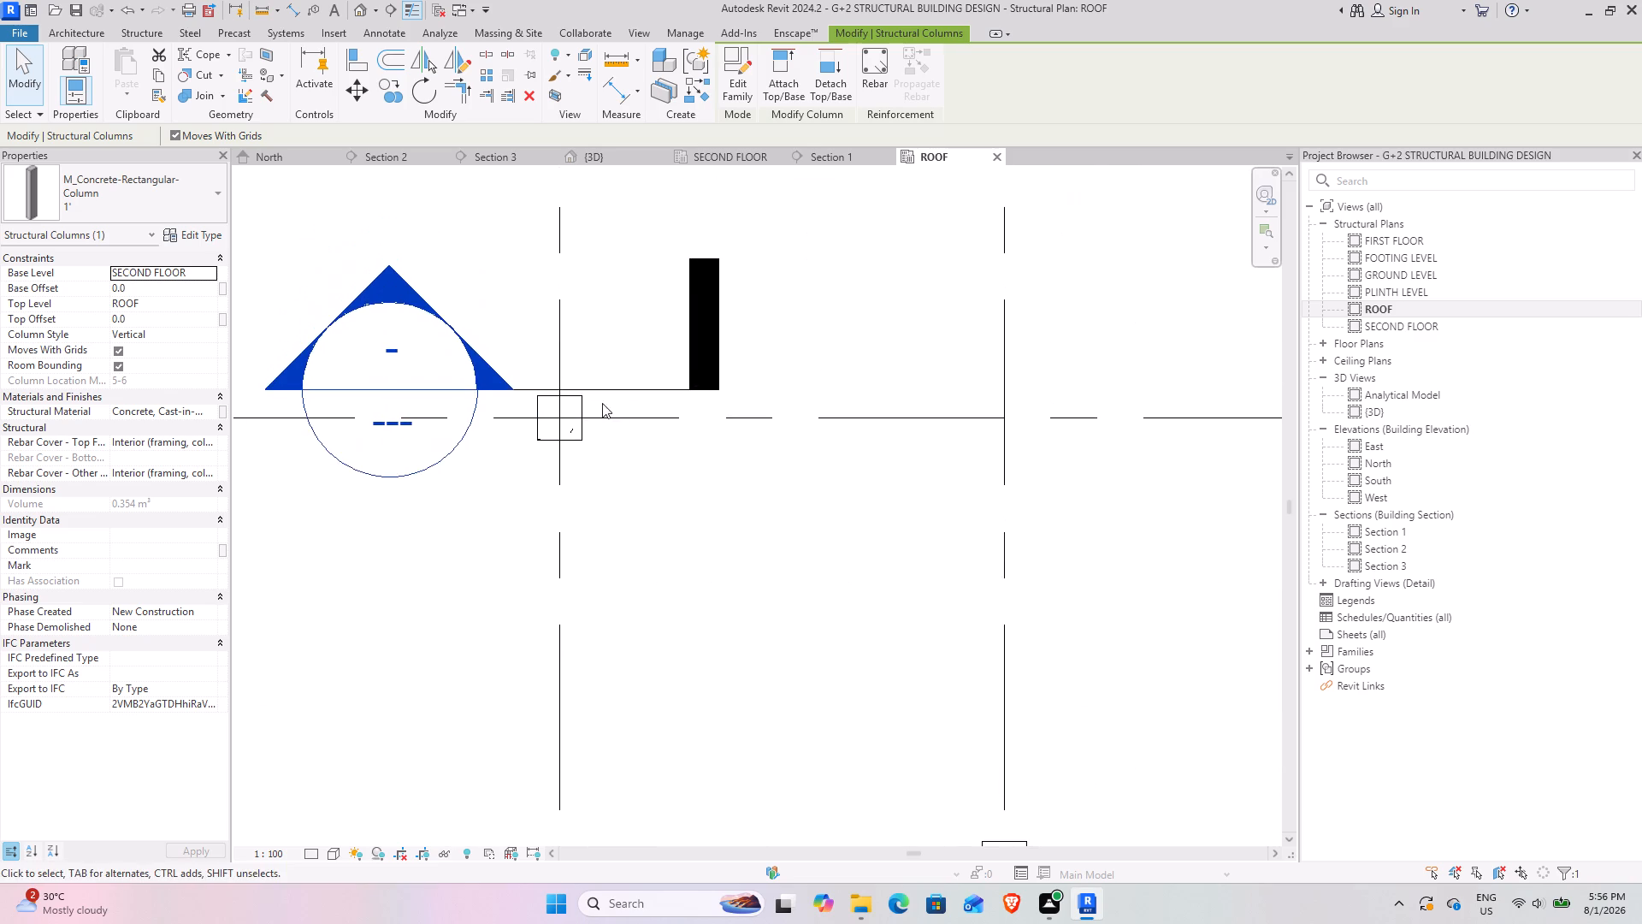
Move the Section 1 line on the ROOF plan down so it cuts through the 1' column at grids 1 and 6.
{"action": "left_click", "coordinate": [629, 386]}
{"action": "left_click", "coordinate": [624, 386]}
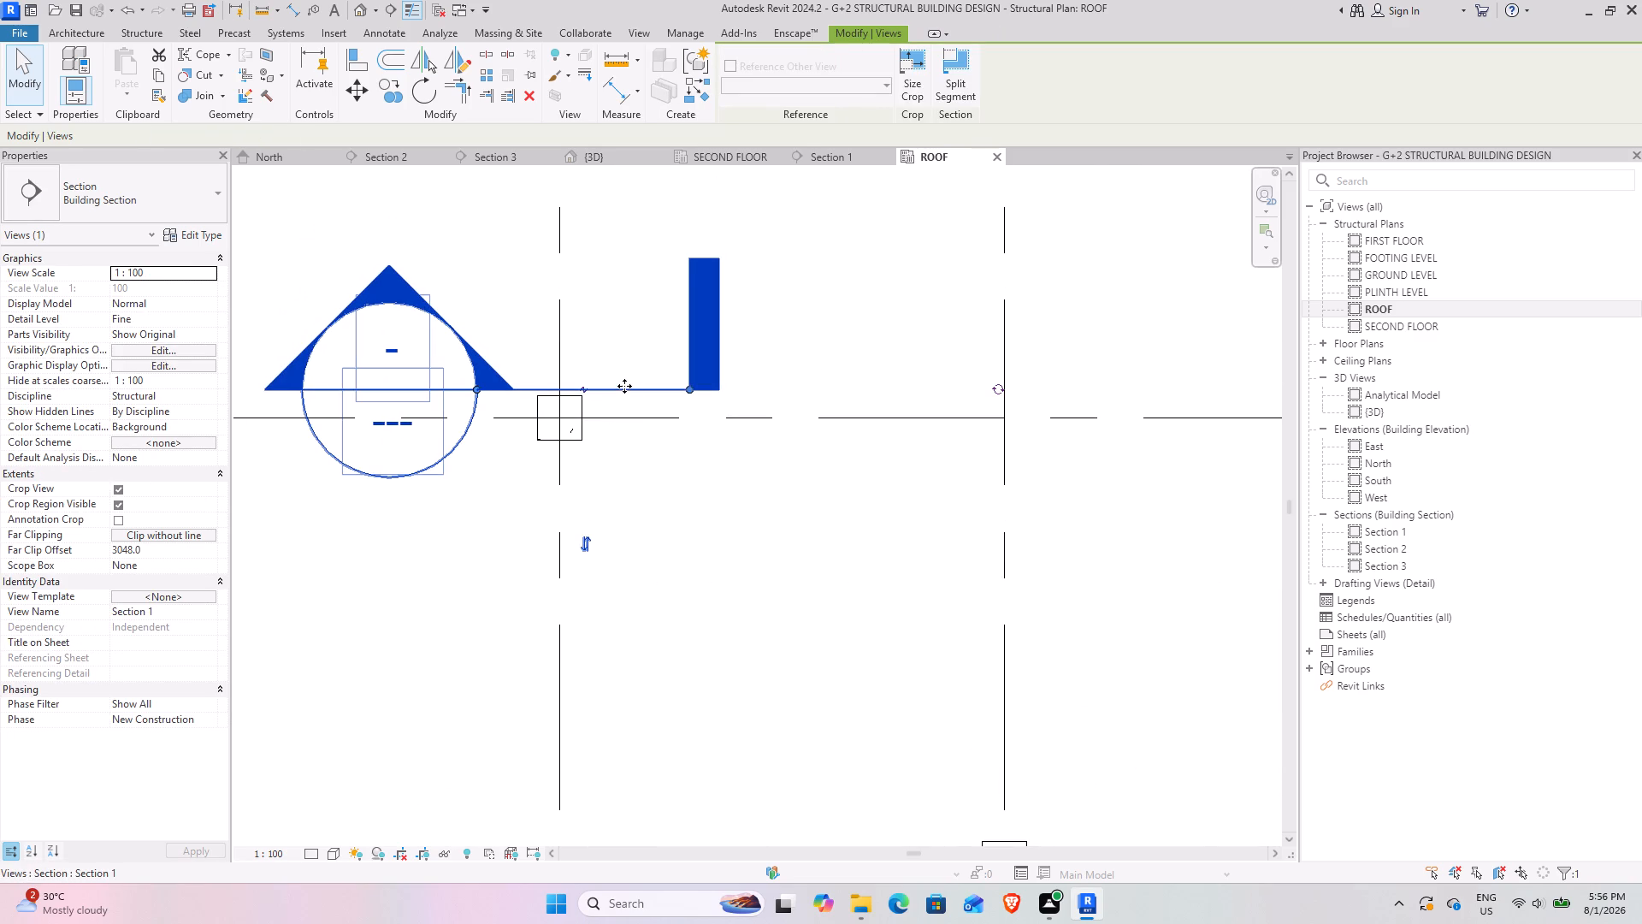
{"action": "scroll", "coordinate": [627, 386], "scroll_direction": "down", "scroll_amount": 5}
{"action": "middle_click_drag", "start_coordinate": [716, 355], "coordinate": [673, 465]}
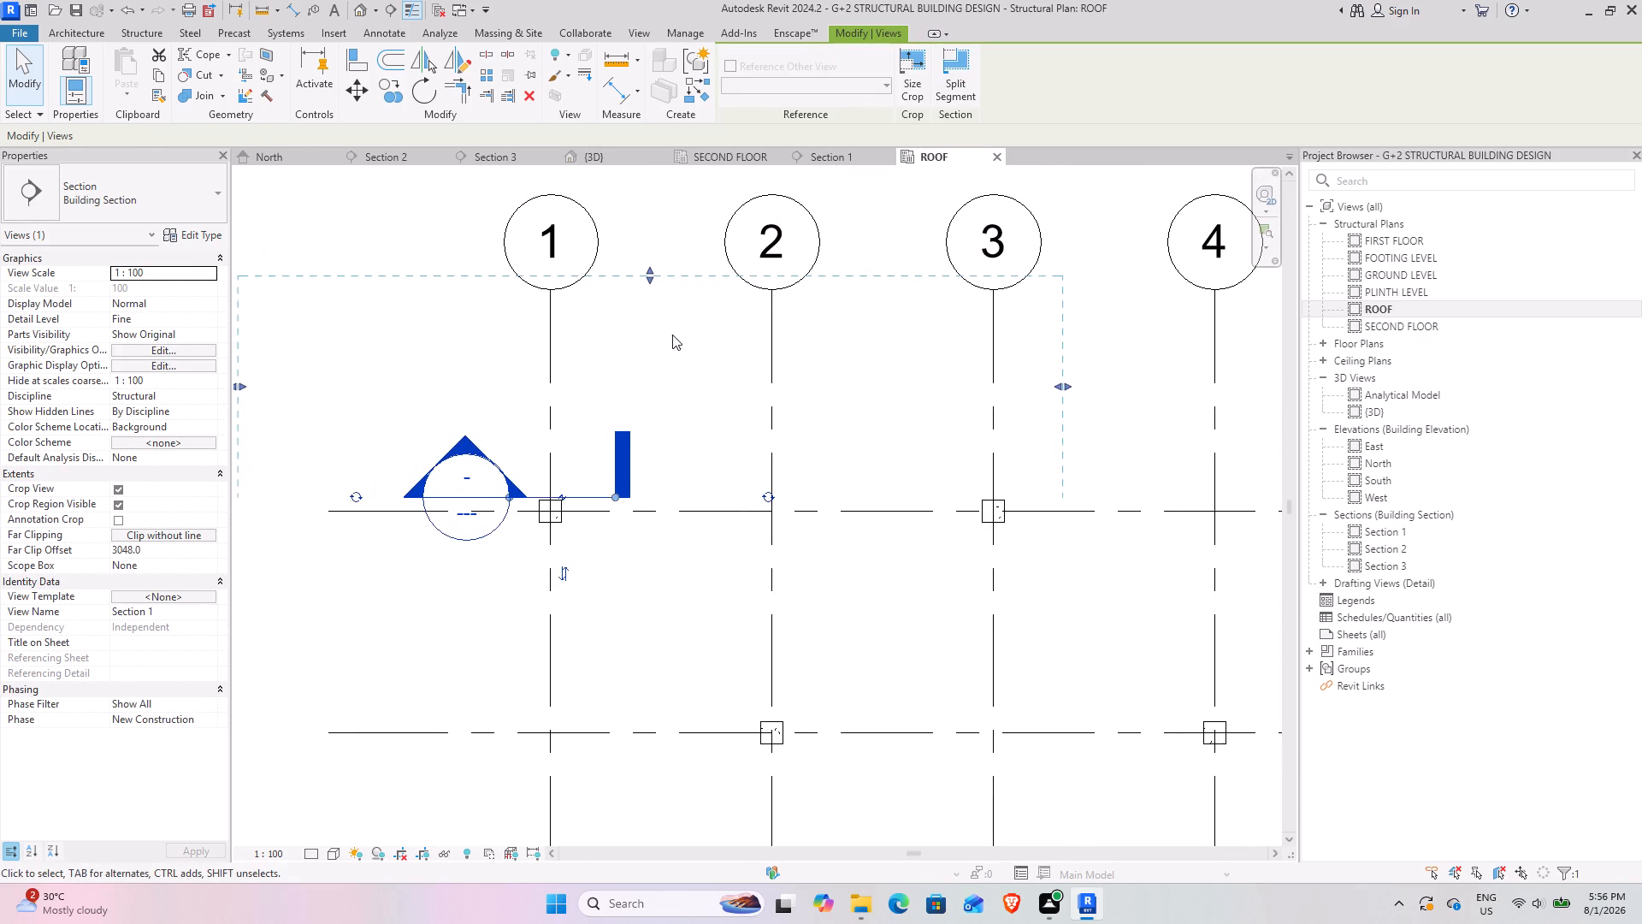
{"action": "scroll", "coordinate": [691, 346], "scroll_direction": "down", "scroll_amount": 4}
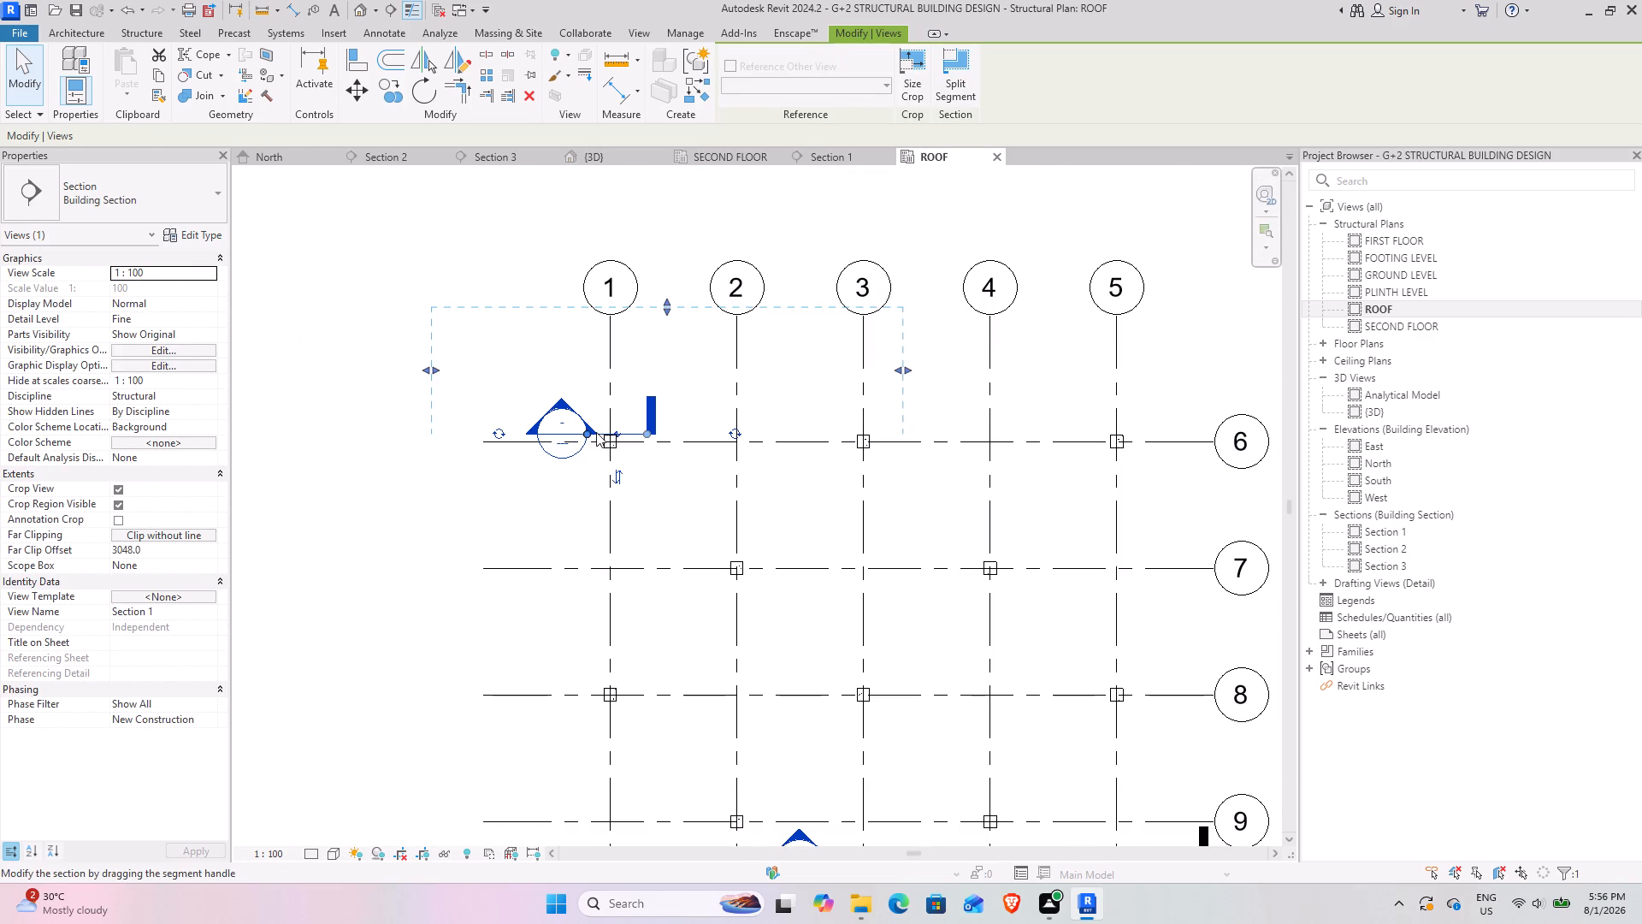
{"action": "scroll", "coordinate": [631, 429], "scroll_direction": "up", "scroll_amount": 12}
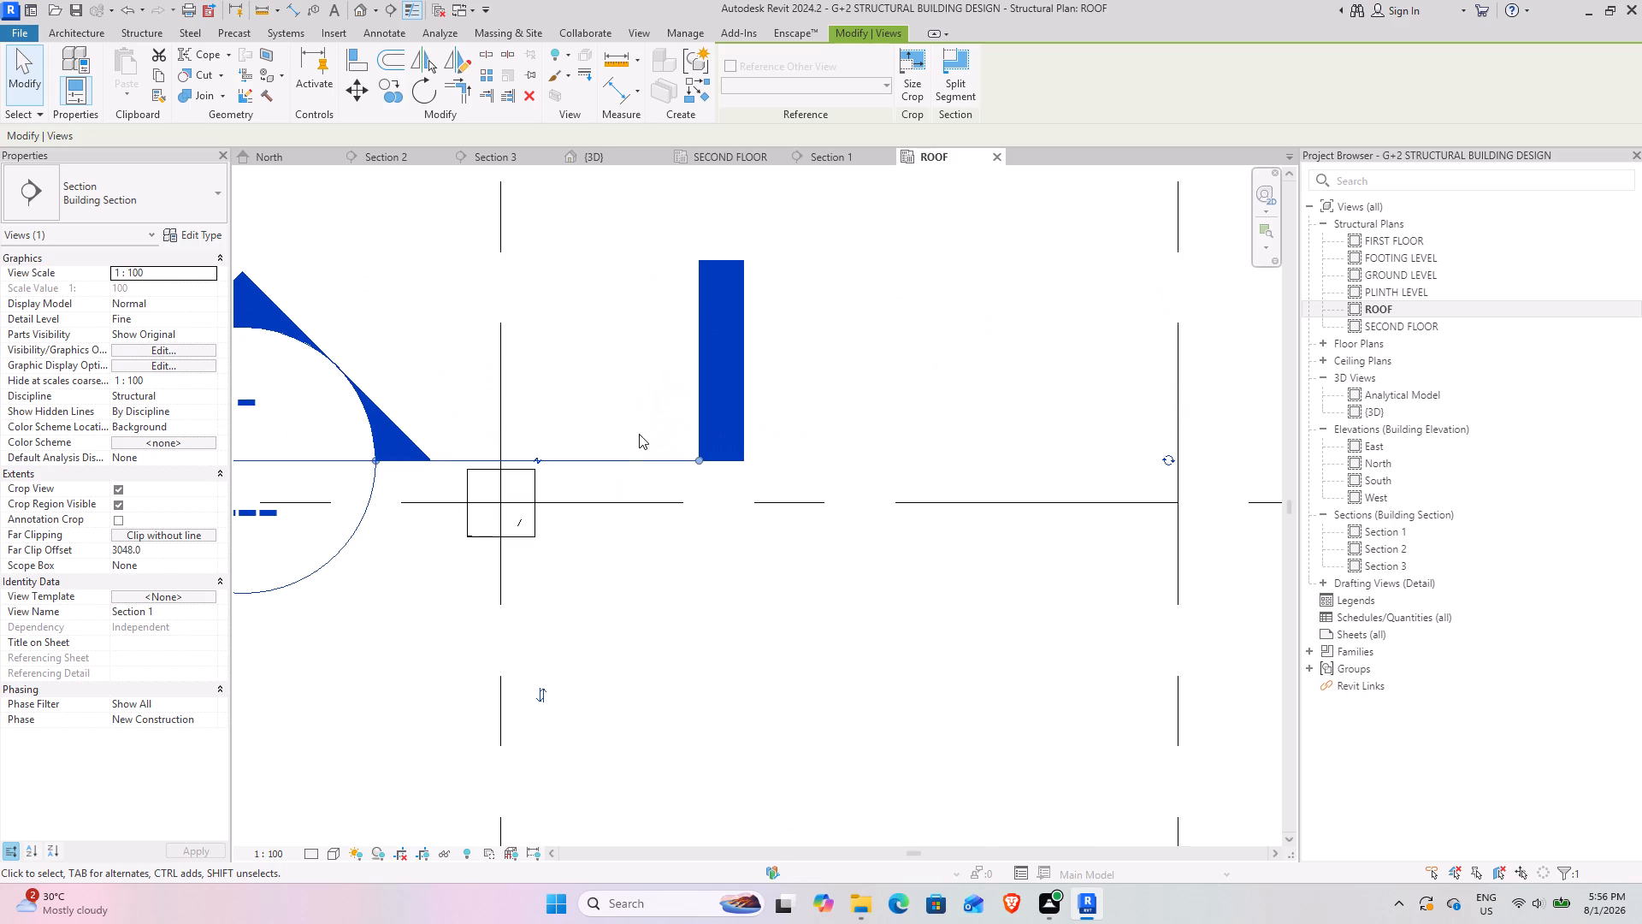
{"action": "left_click_drag", "start_coordinate": [639, 454], "coordinate": [644, 485]}
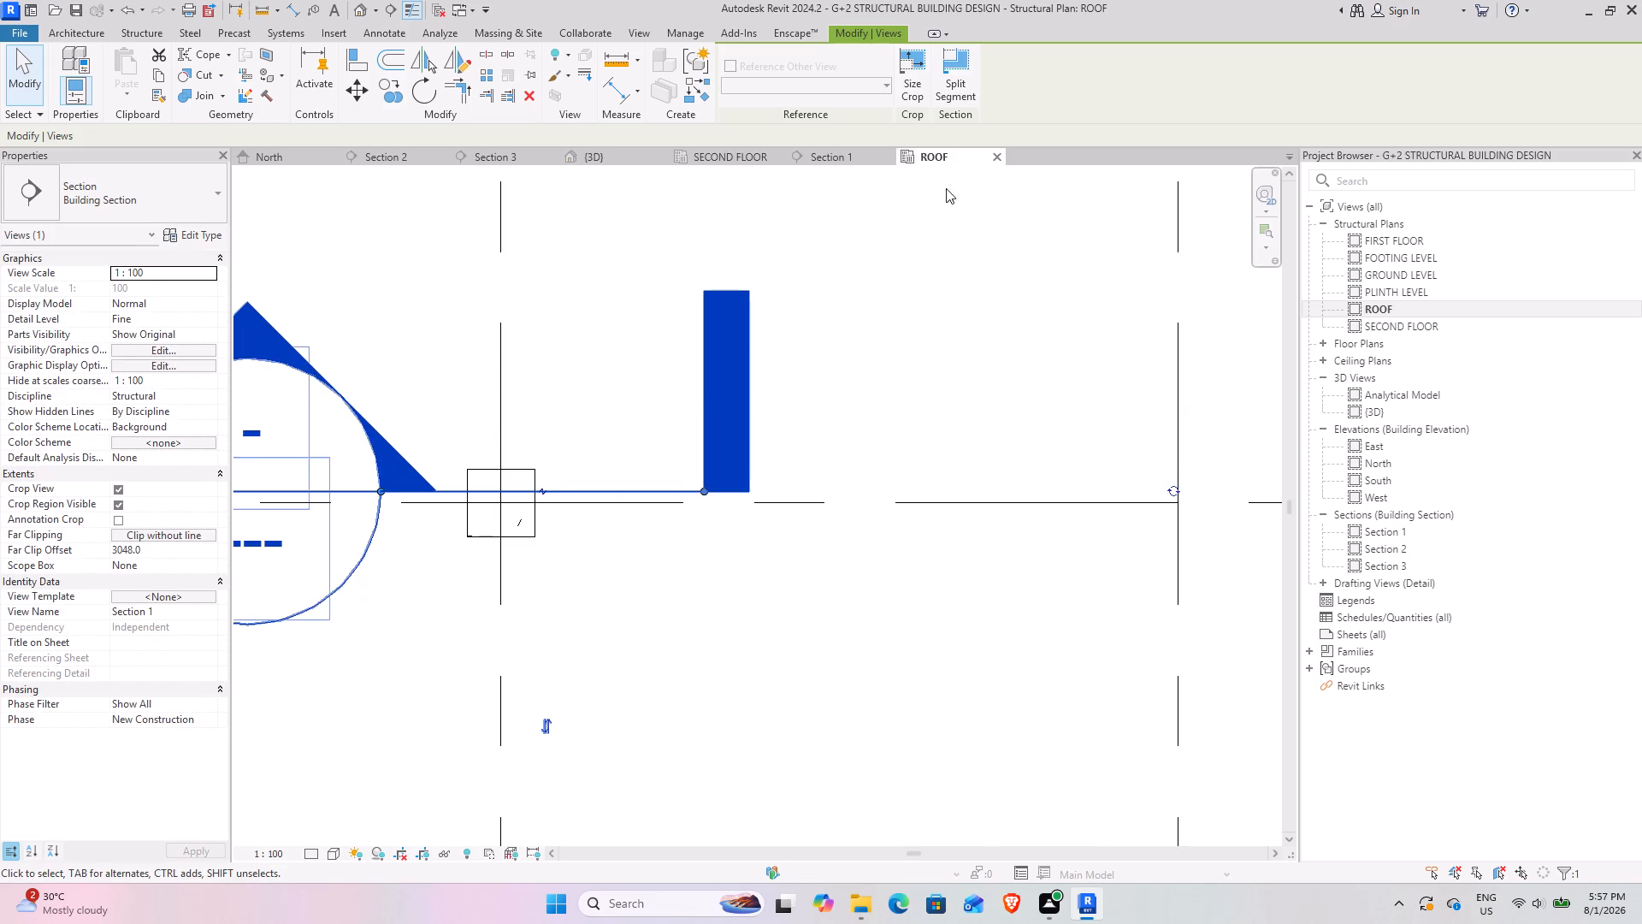
Examine the 1' columns above SECOND FLOOR on grids 1 and 3 in Section 1.
{"action": "left_click", "coordinate": [825, 160]}
{"action": "scroll", "coordinate": [700, 502], "scroll_direction": "down", "scroll_amount": 3}
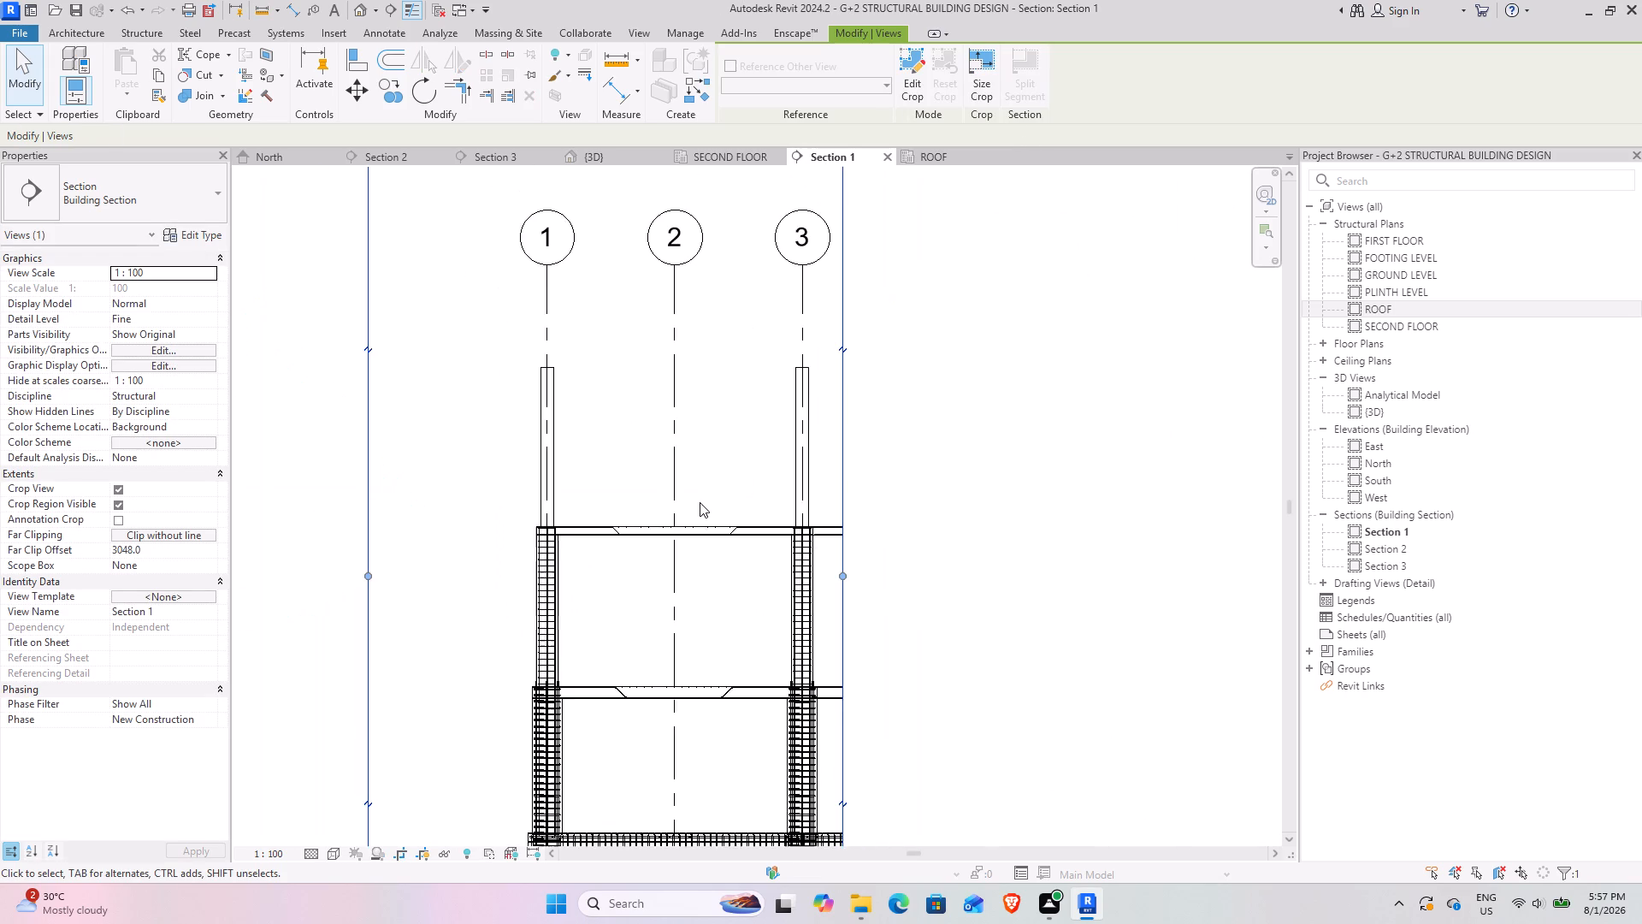
{"action": "middle_click_drag", "start_coordinate": [691, 561], "coordinate": [721, 511]}
{"action": "left_click", "coordinate": [987, 508]}
{"action": "scroll", "coordinate": [940, 483], "scroll_direction": "down", "scroll_amount": 5}
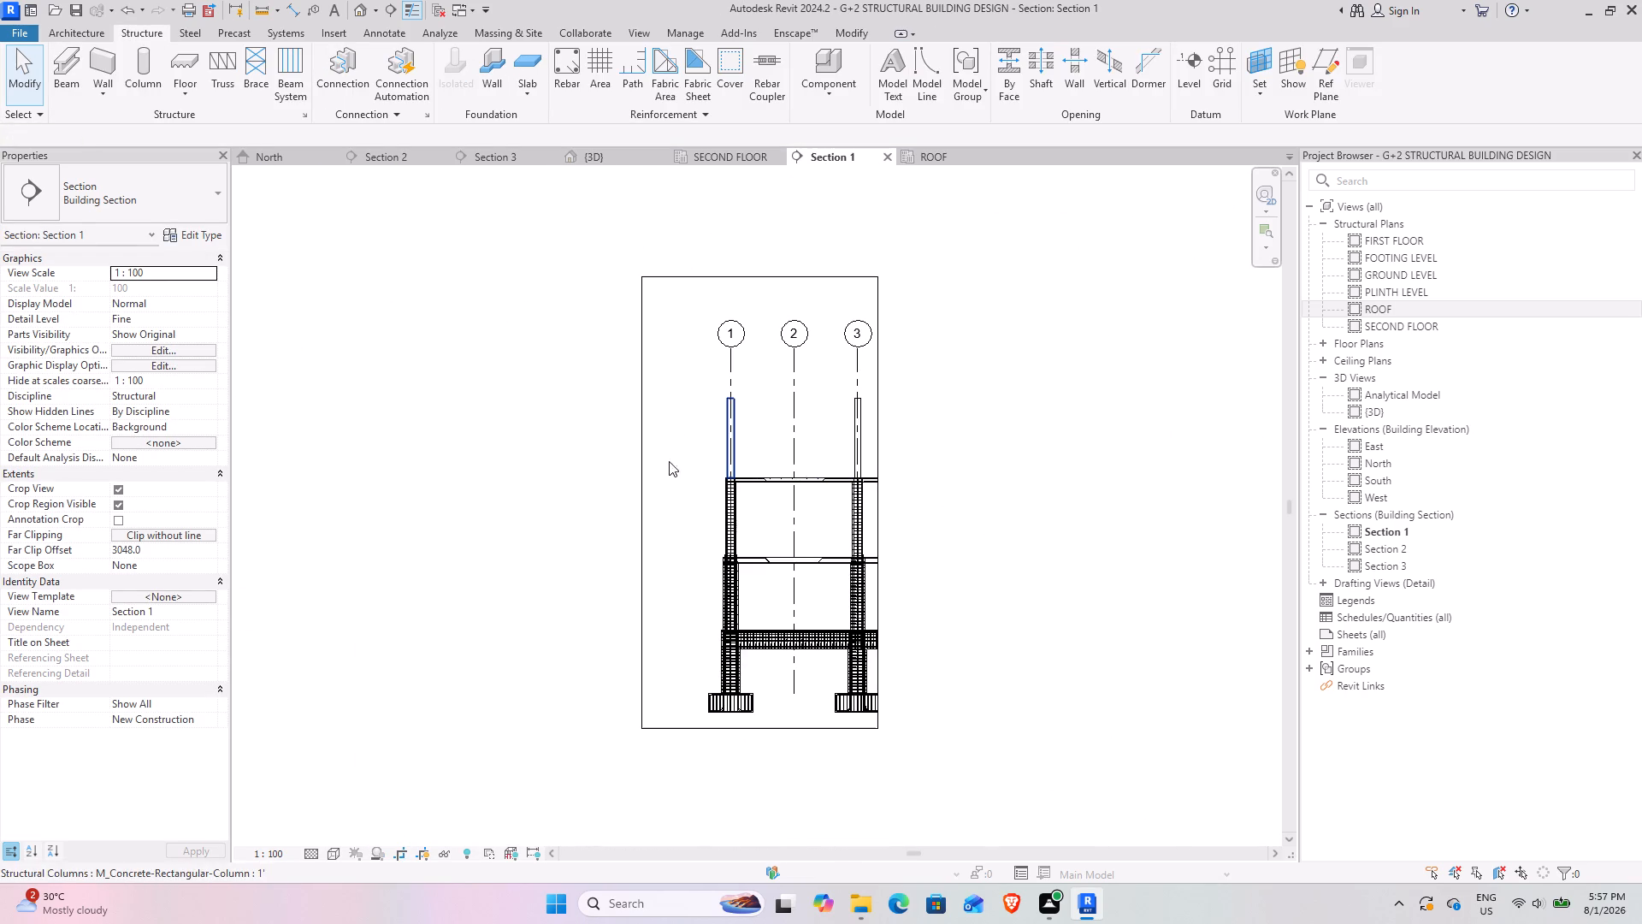
{"action": "middle_click_drag", "start_coordinate": [707, 524], "coordinate": [680, 522]}
{"action": "scroll", "coordinate": [767, 362], "scroll_direction": "up", "scroll_amount": 12}
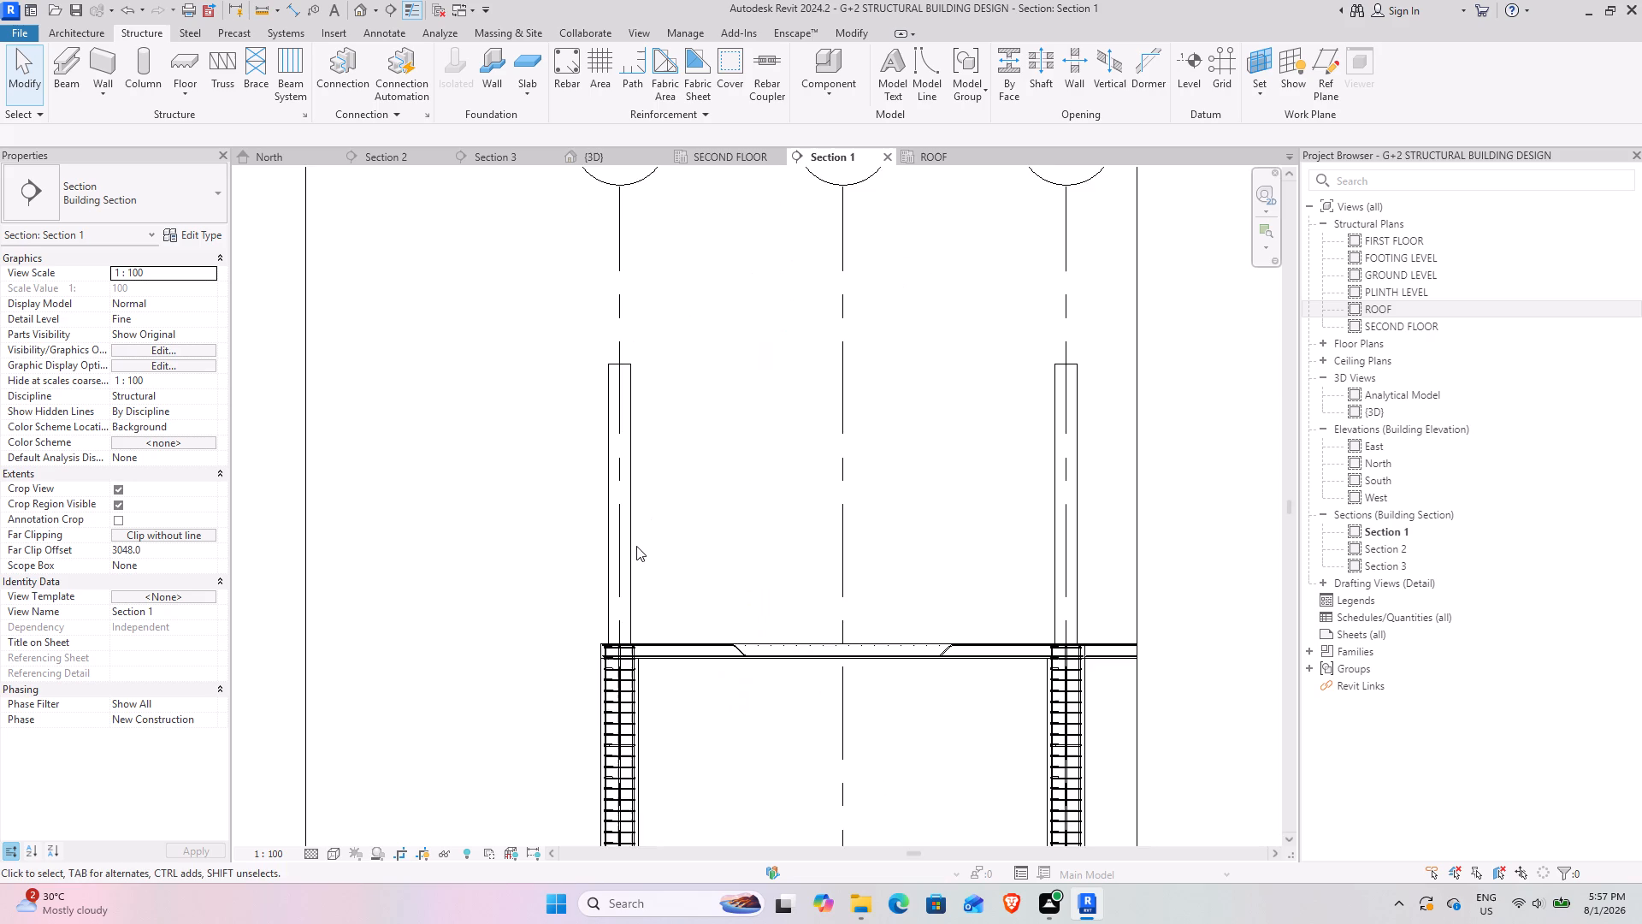
{"action": "middle_click_drag", "start_coordinate": [635, 537], "coordinate": [611, 554]}
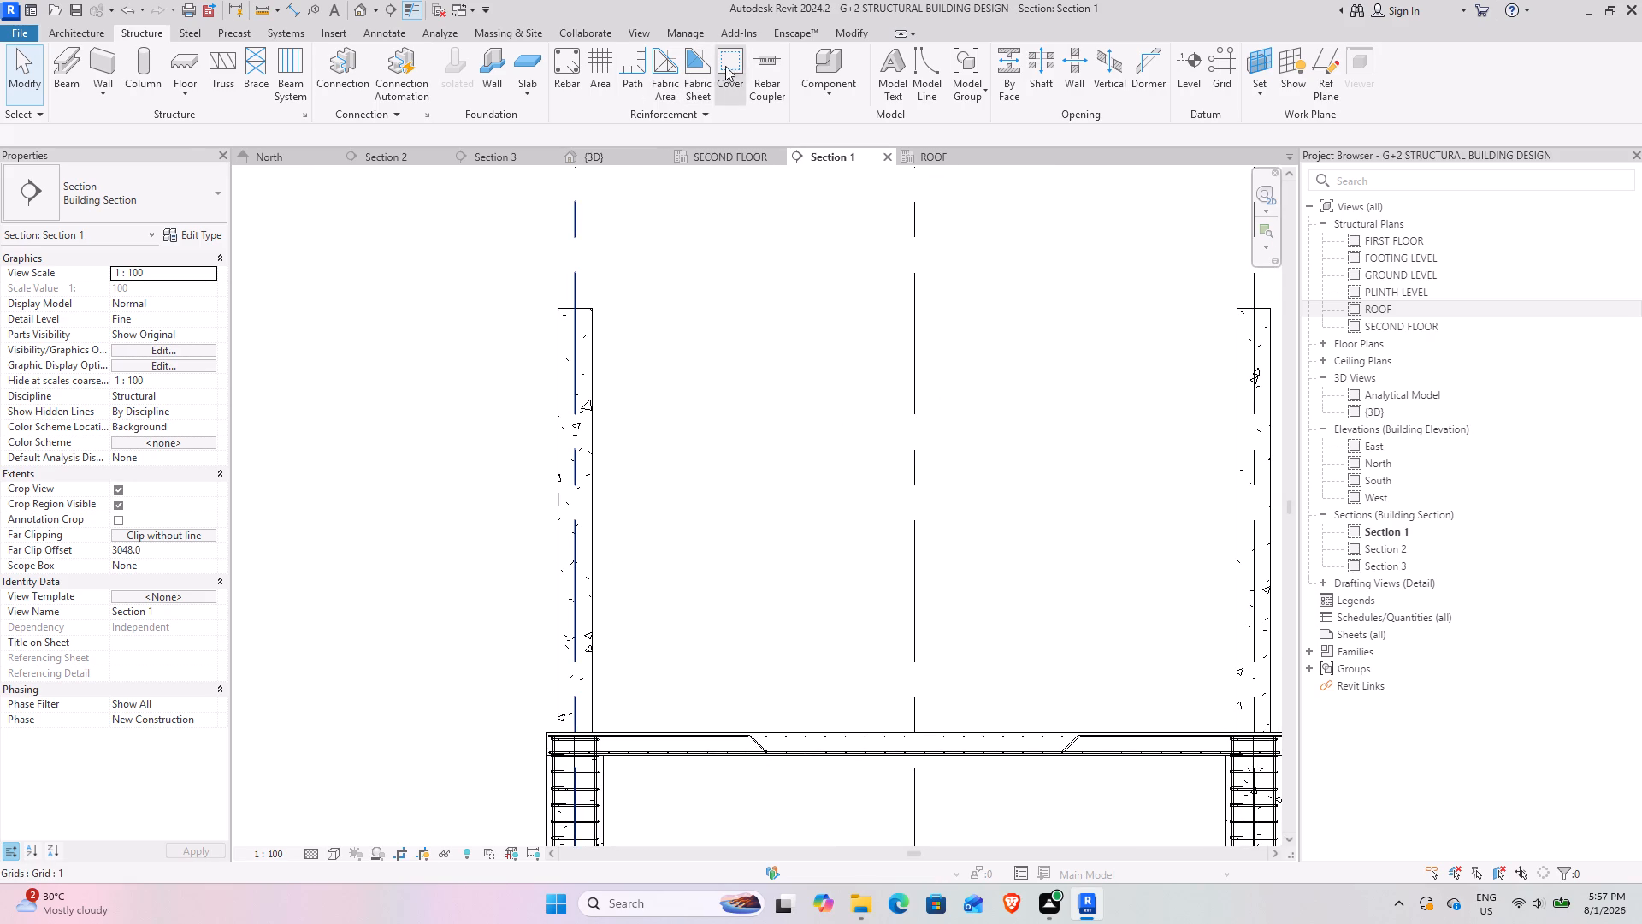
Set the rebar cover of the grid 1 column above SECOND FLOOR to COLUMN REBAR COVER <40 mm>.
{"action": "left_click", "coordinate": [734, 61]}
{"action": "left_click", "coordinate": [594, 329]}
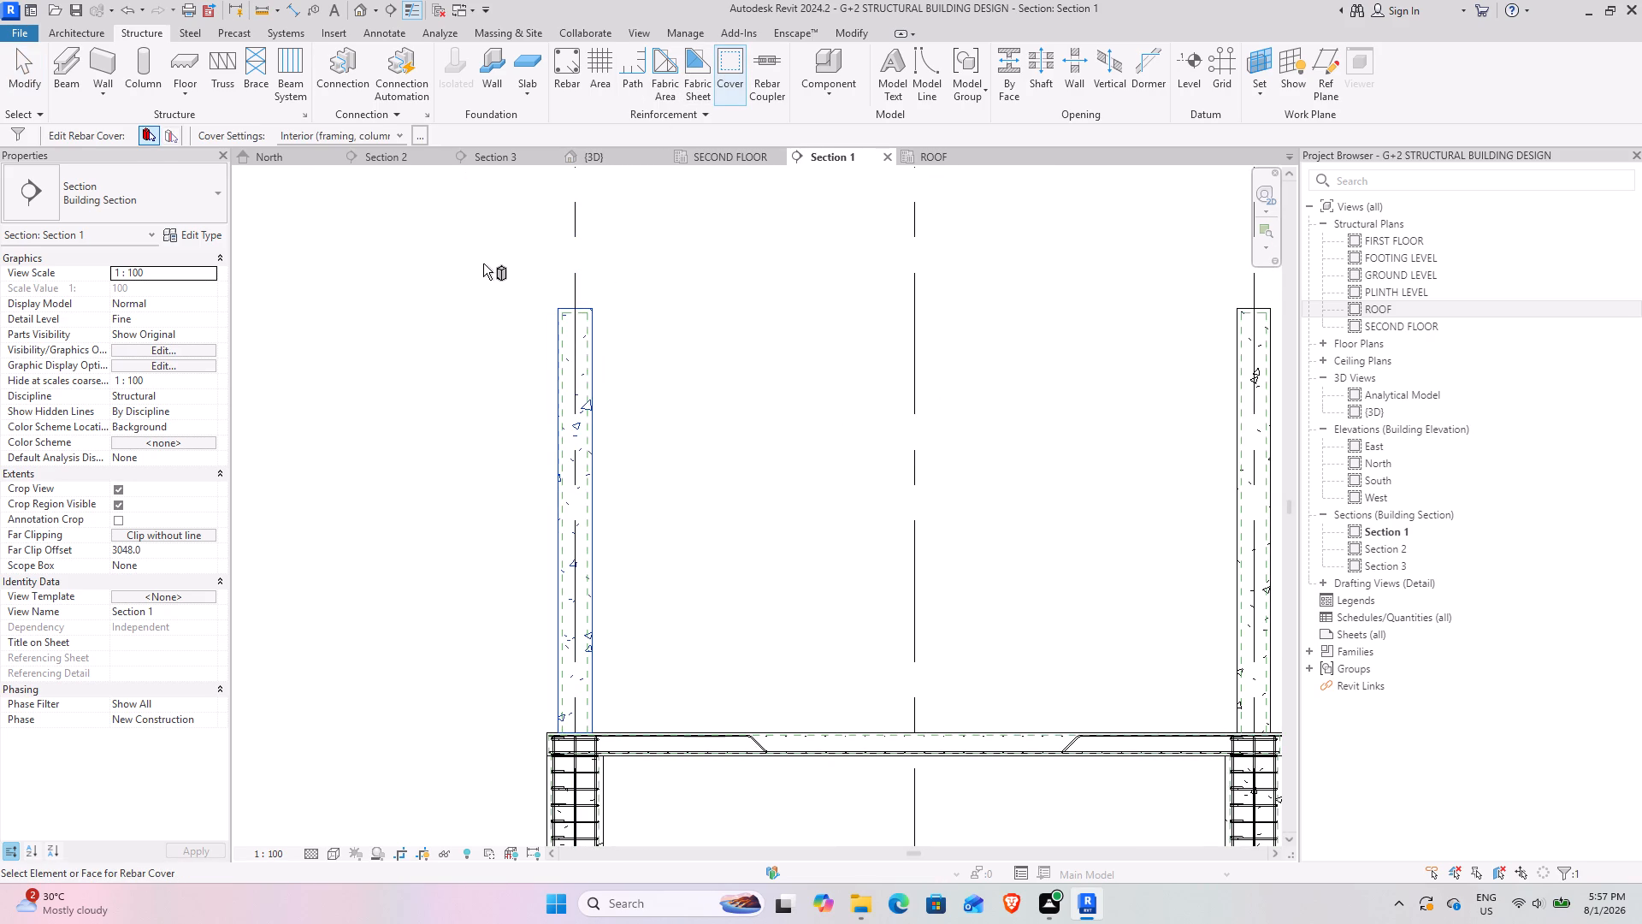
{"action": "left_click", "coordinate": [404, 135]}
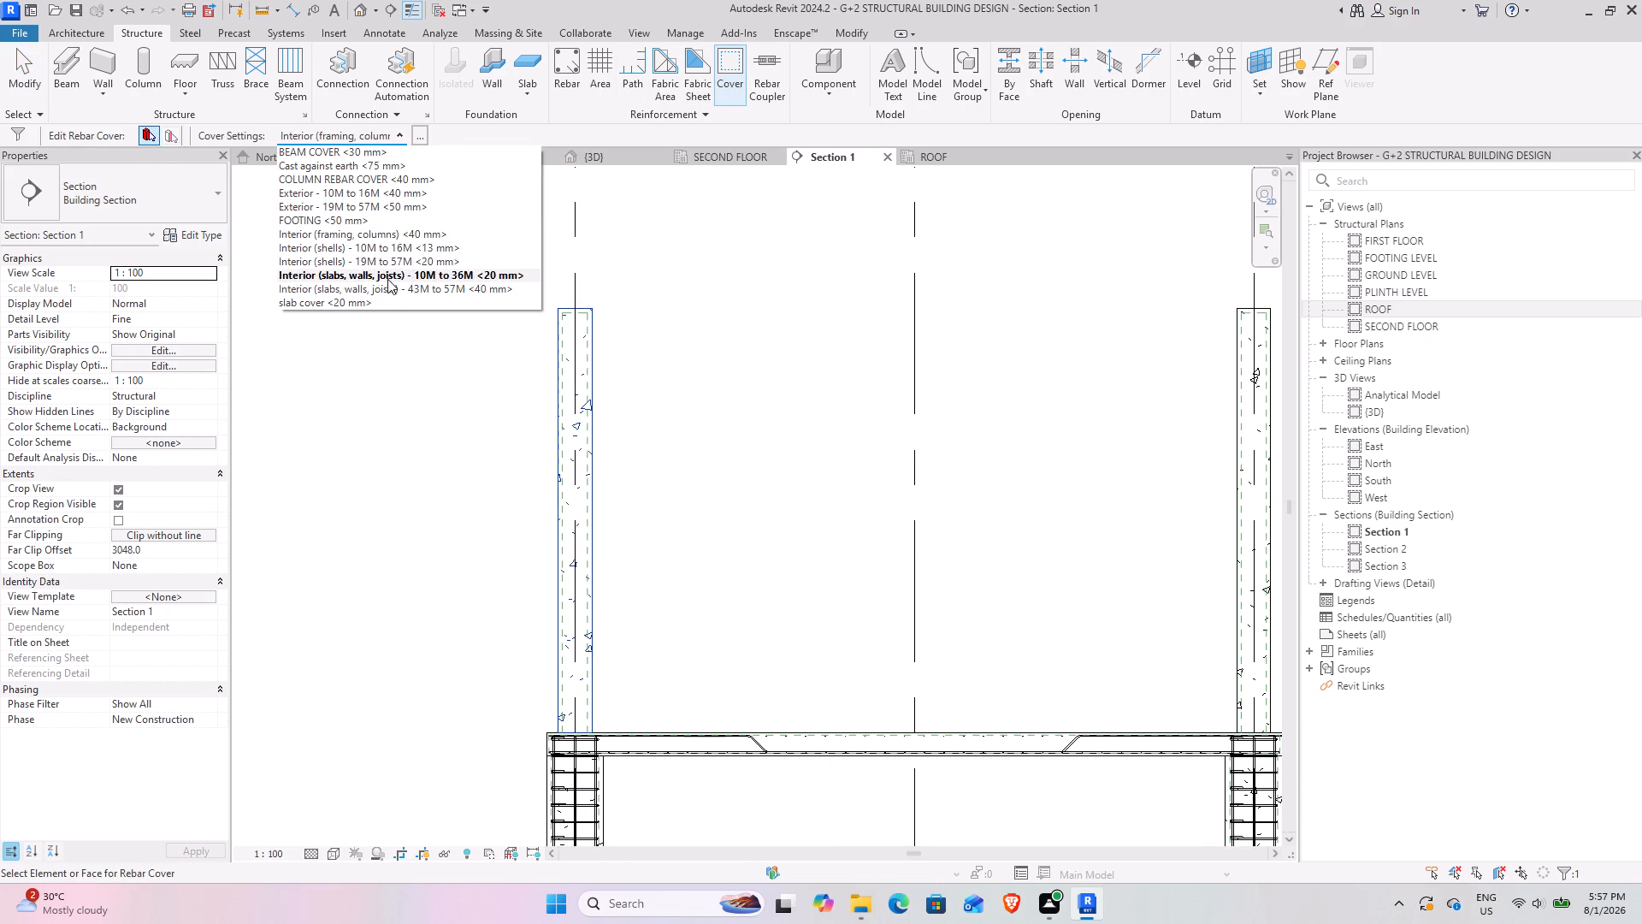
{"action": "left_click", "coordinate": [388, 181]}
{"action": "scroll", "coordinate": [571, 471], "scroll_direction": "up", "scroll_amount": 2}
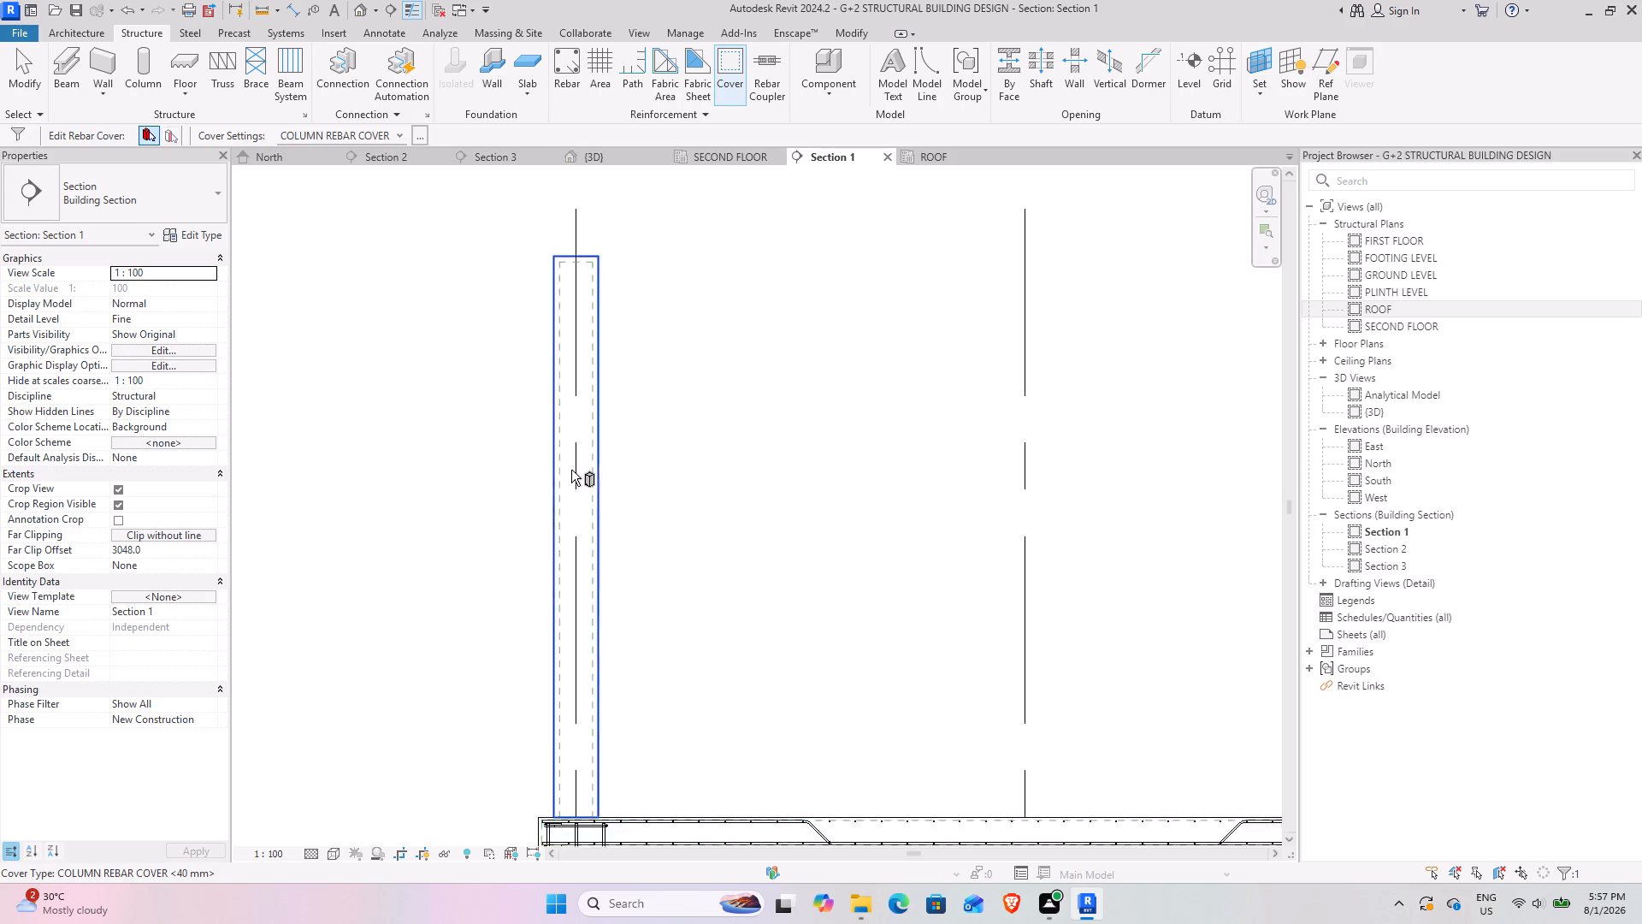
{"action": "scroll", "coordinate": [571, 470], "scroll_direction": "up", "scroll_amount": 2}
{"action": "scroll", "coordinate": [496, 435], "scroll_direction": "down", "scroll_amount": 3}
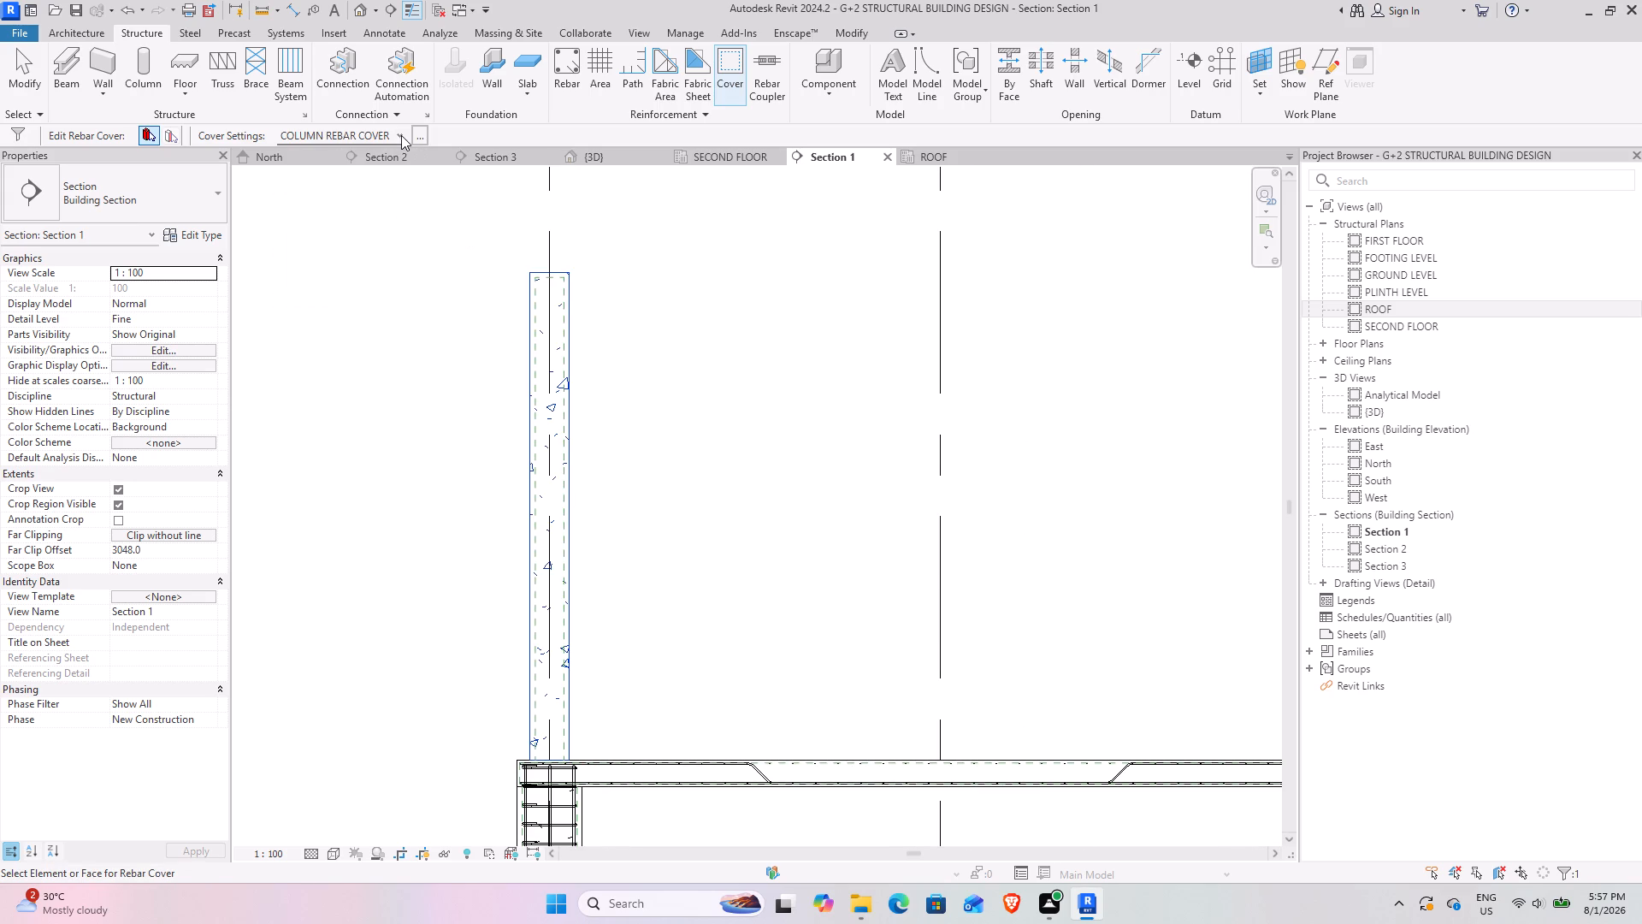
Set the same column's rebar cover to Interior (slabs, walls, joists) - 10M to 36M <20 mm>, and compare it with the reinforcement below.
{"action": "left_click", "coordinate": [401, 135]}
{"action": "left_click", "coordinate": [418, 138]}
{"action": "left_click", "coordinate": [394, 132]}
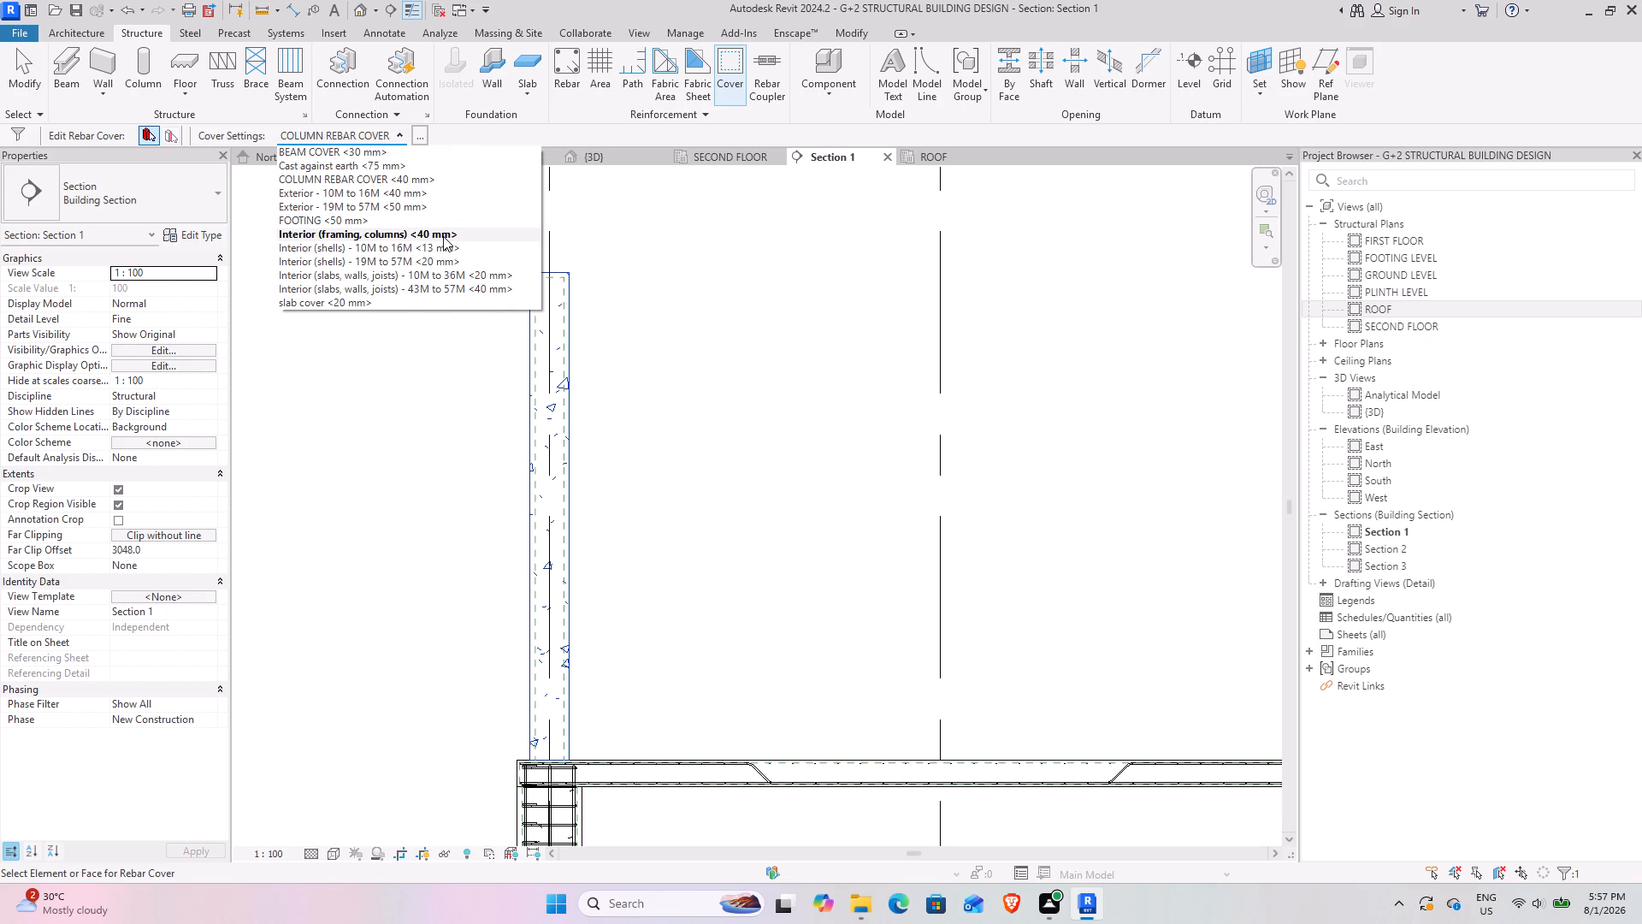
{"action": "left_click", "coordinate": [455, 279]}
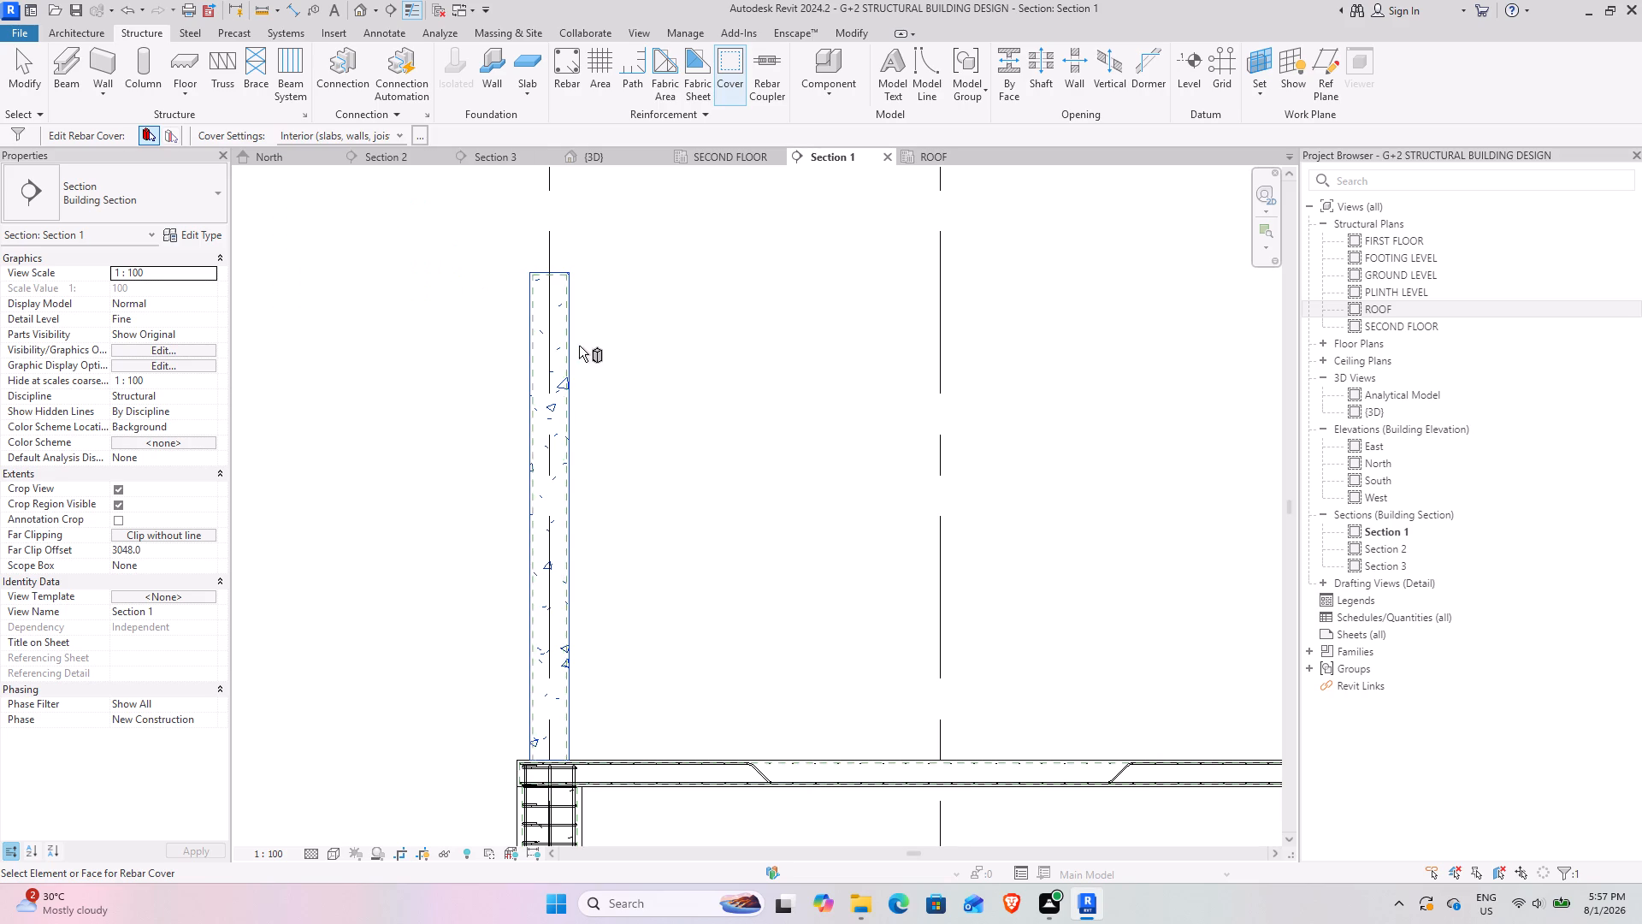
{"action": "scroll", "coordinate": [566, 364], "scroll_direction": "up", "scroll_amount": 3}
{"action": "middle_click_drag", "start_coordinate": [524, 459], "coordinate": [524, 267]}
{"action": "scroll", "coordinate": [517, 459], "scroll_direction": "down", "scroll_amount": 3}
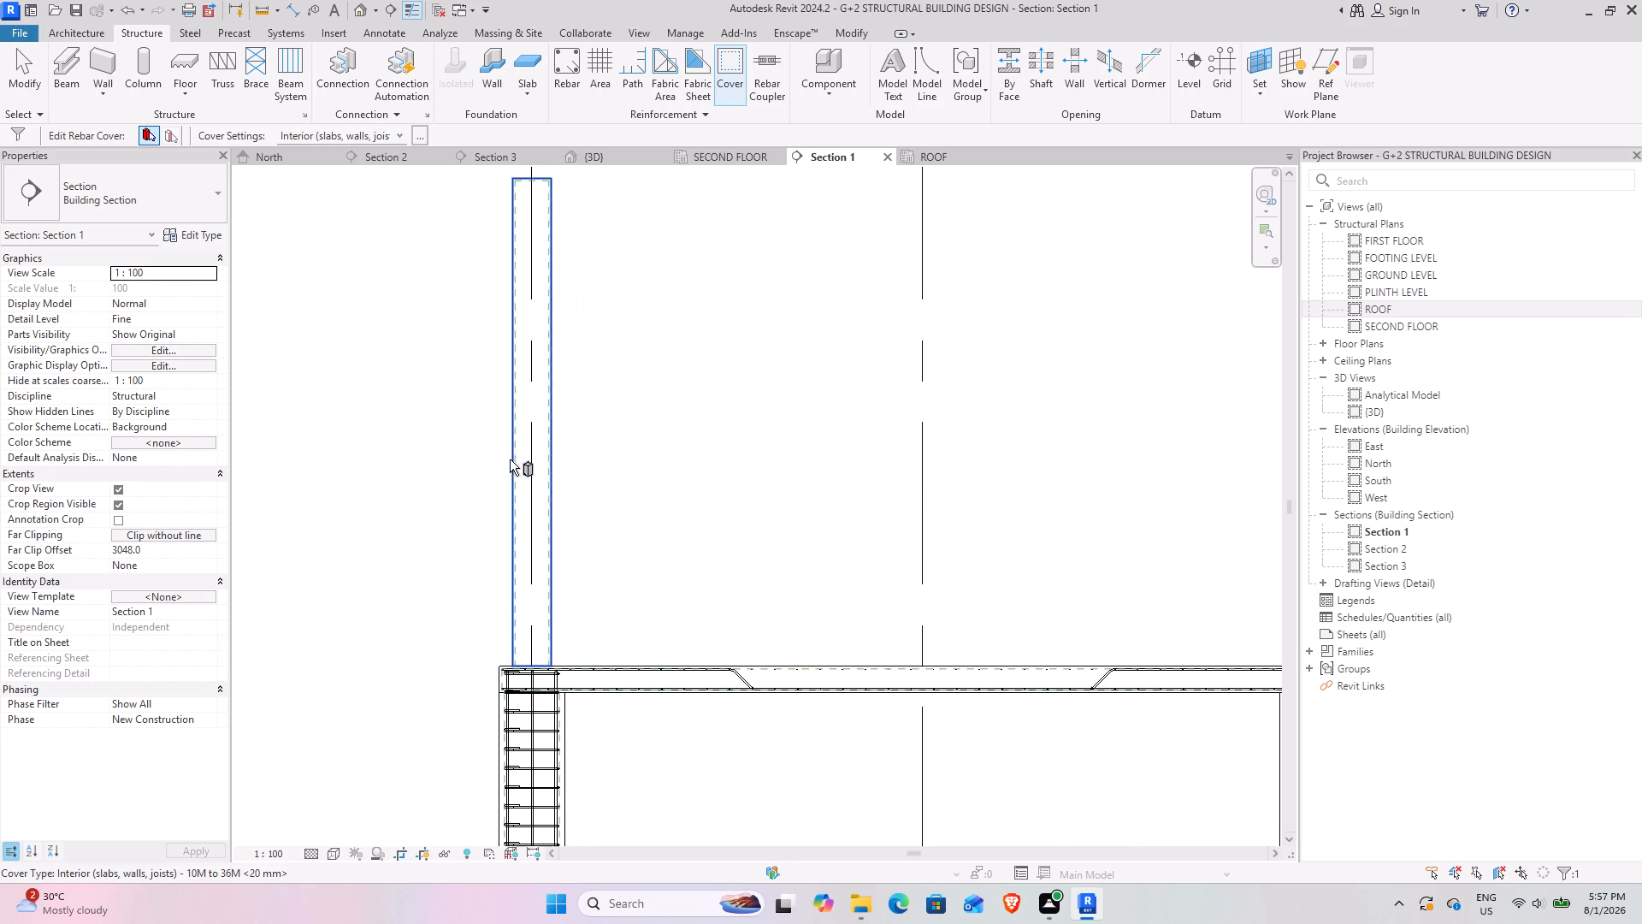
{"action": "middle_click_drag", "start_coordinate": [625, 488], "coordinate": [632, 450]}
{"action": "scroll", "coordinate": [557, 607], "scroll_direction": "up", "scroll_amount": 7}
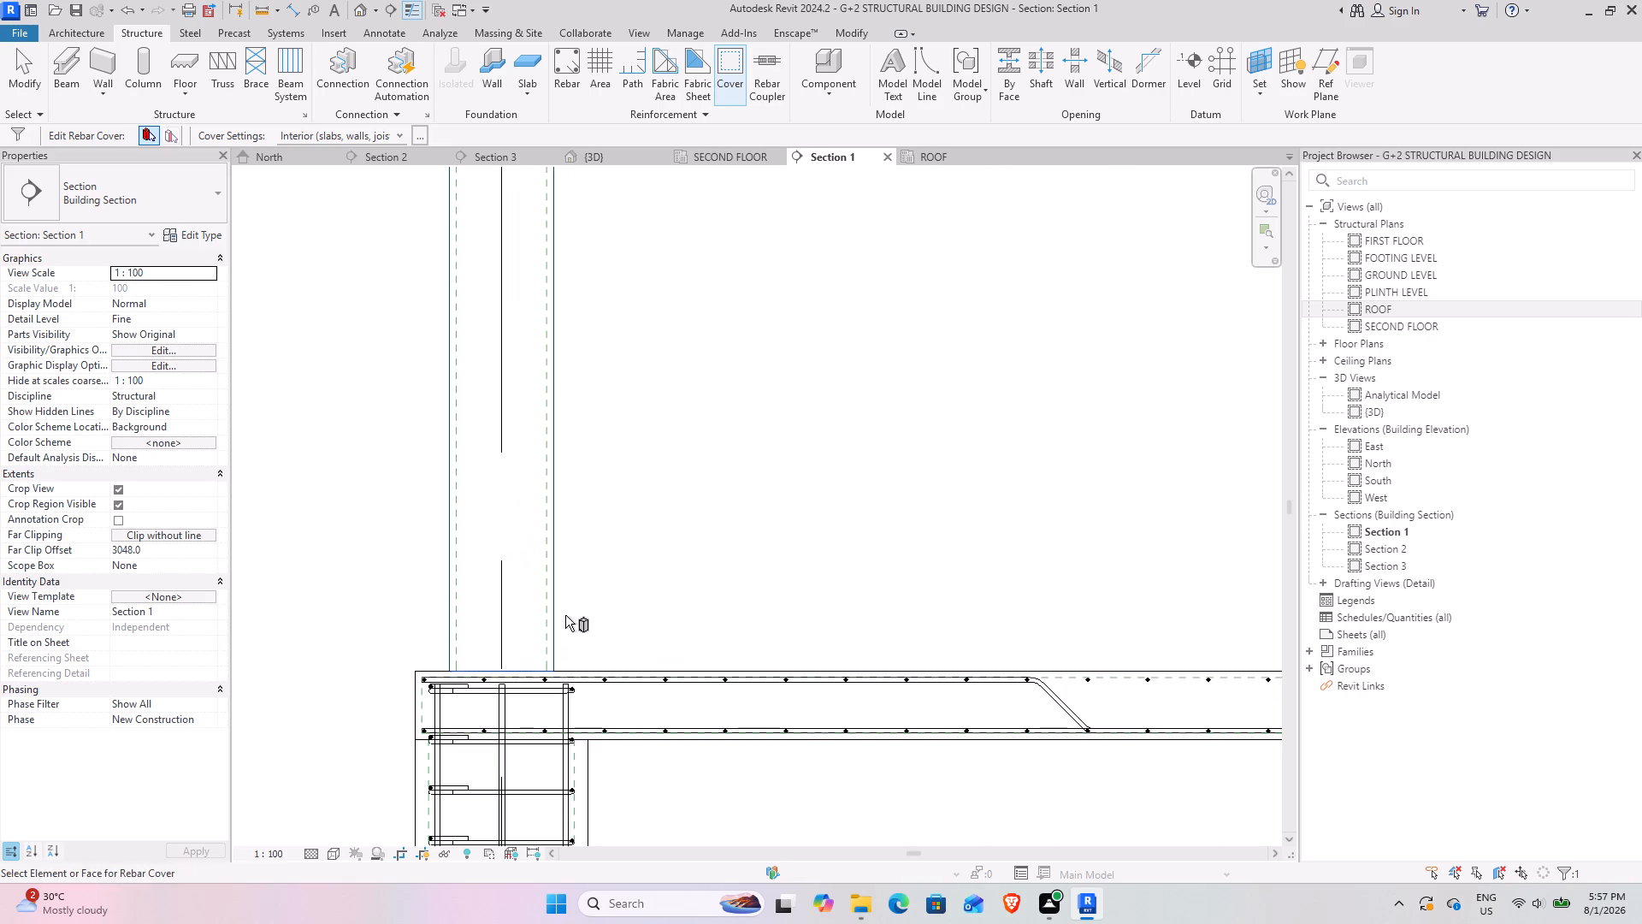
{"action": "scroll", "coordinate": [591, 582], "scroll_direction": "down", "scroll_amount": 7}
{"action": "middle_click_drag", "start_coordinate": [649, 466], "coordinate": [615, 621]}
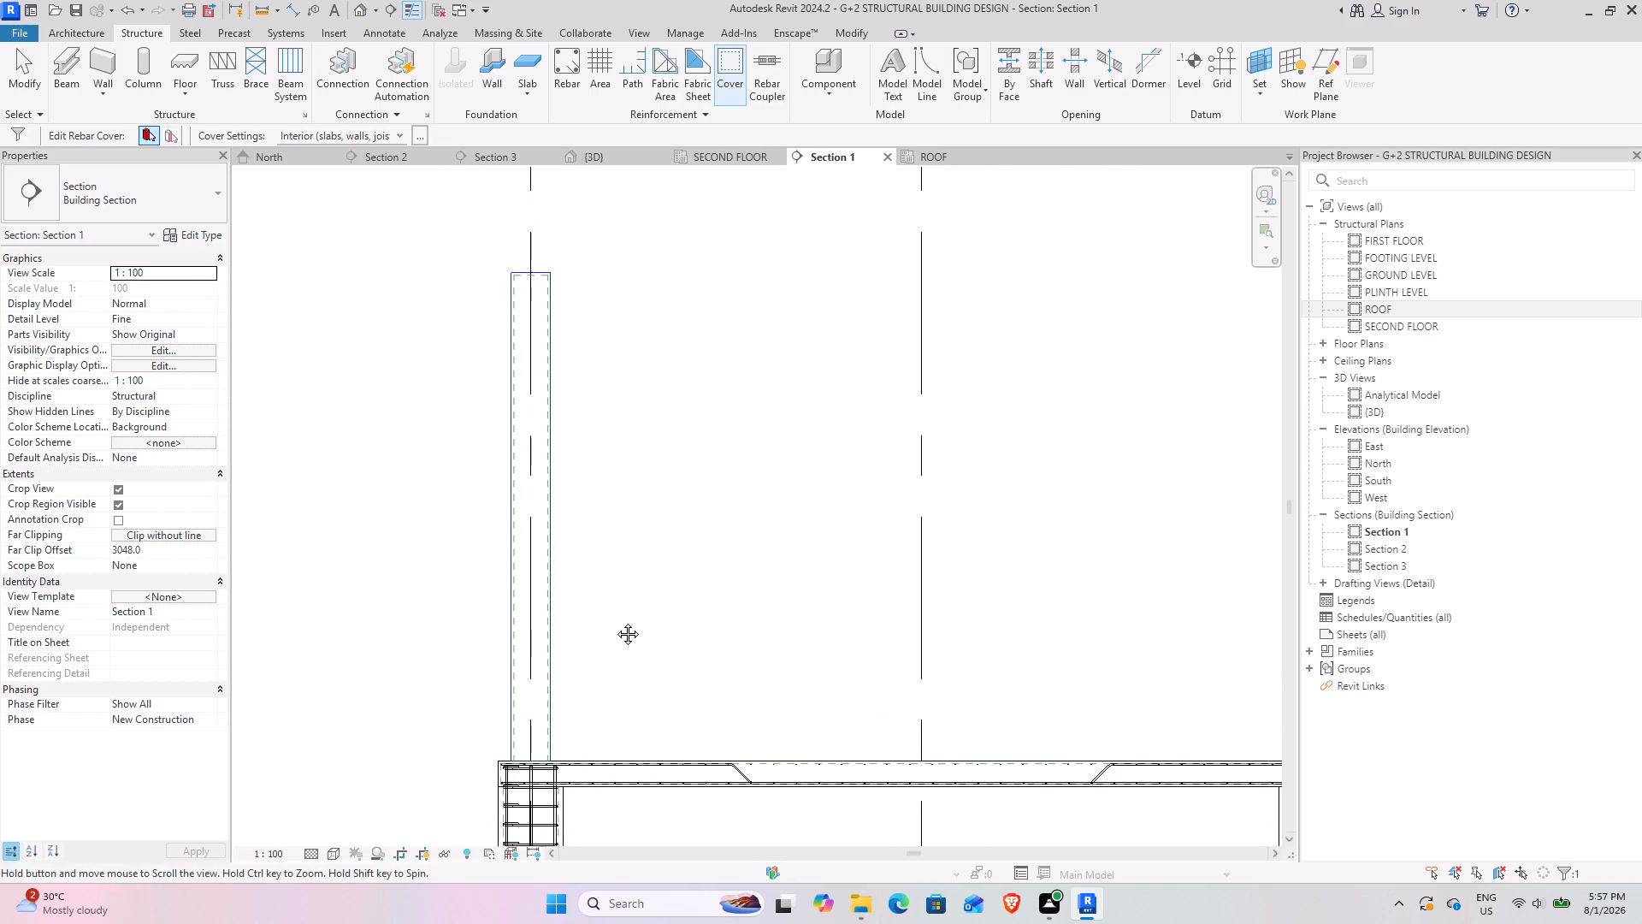
{"action": "middle_click_drag", "start_coordinate": [615, 621], "coordinate": [614, 623]}
Place a single 13M stirrup of shape M_T1, perpendicular to cover, in the grid 1 column above SECOND FLOOR.
{"action": "left_click", "coordinate": [570, 61]}
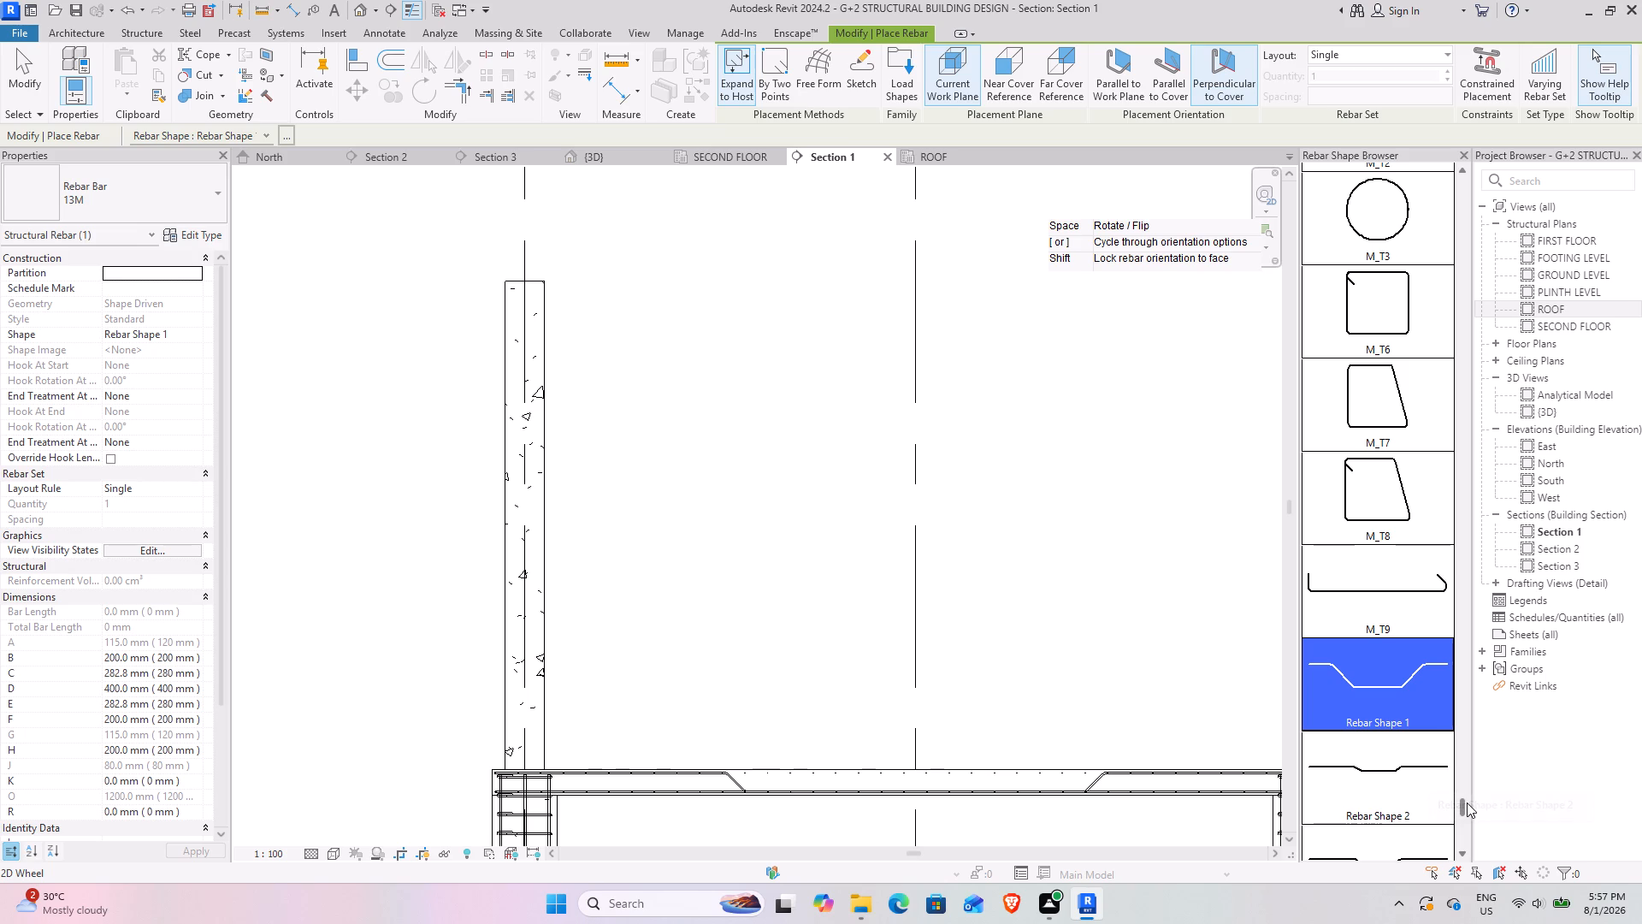
{"action": "left_click_drag", "start_coordinate": [1467, 803], "coordinate": [1467, 744]}
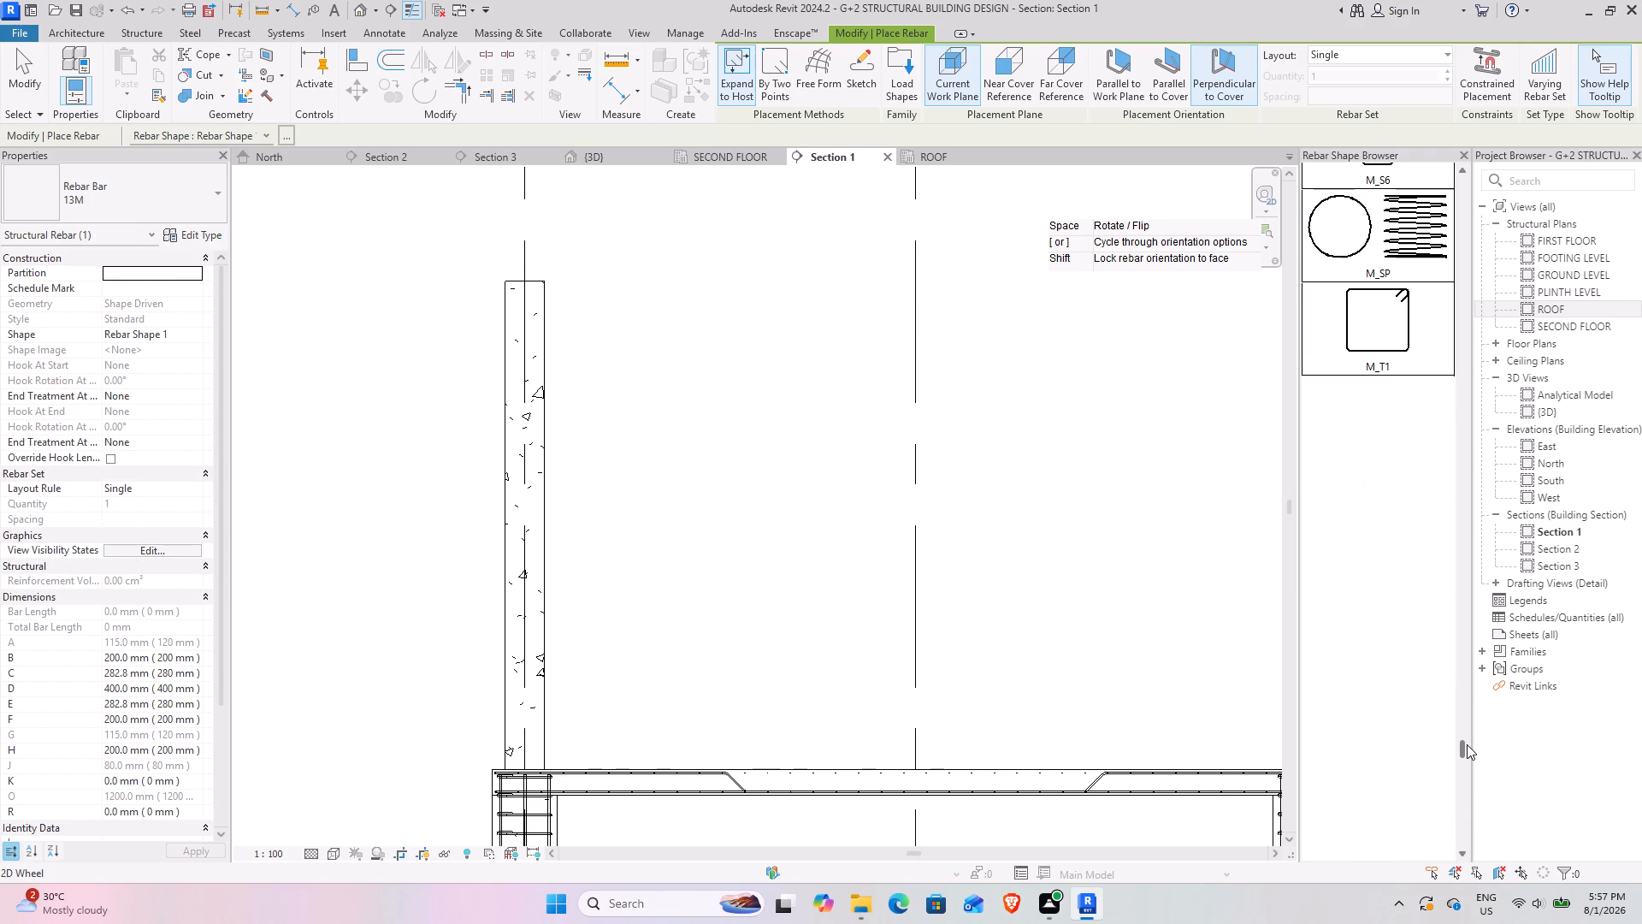
{"action": "left_click_drag", "start_coordinate": [1467, 744], "coordinate": [1474, 465]}
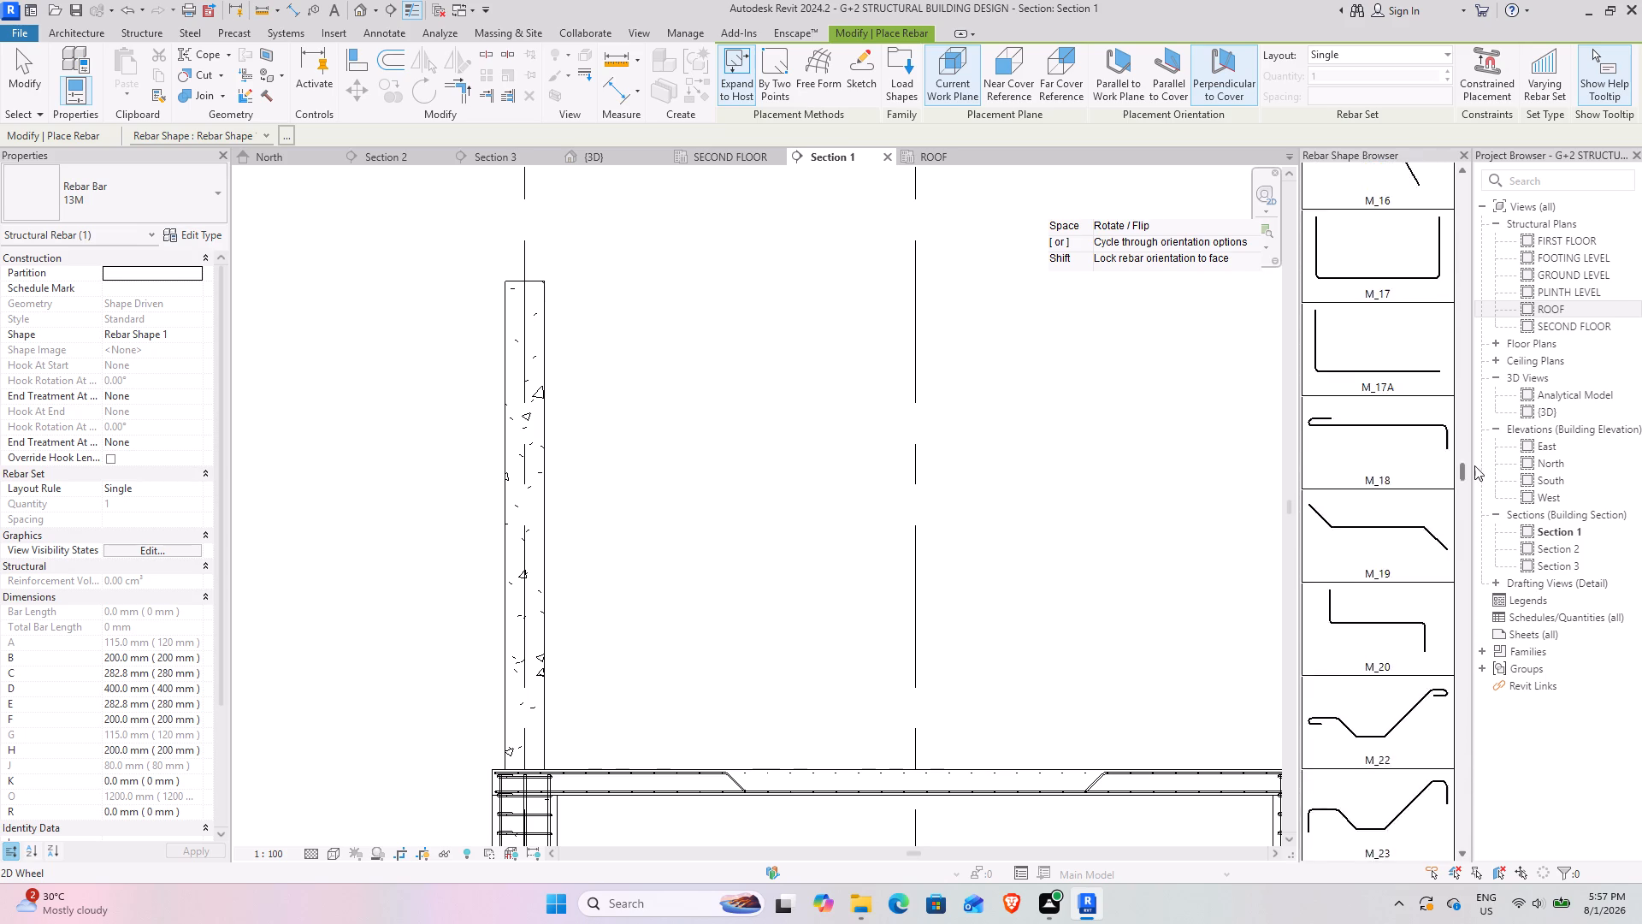
{"action": "left_click_drag", "start_coordinate": [1474, 465], "coordinate": [1545, 771]}
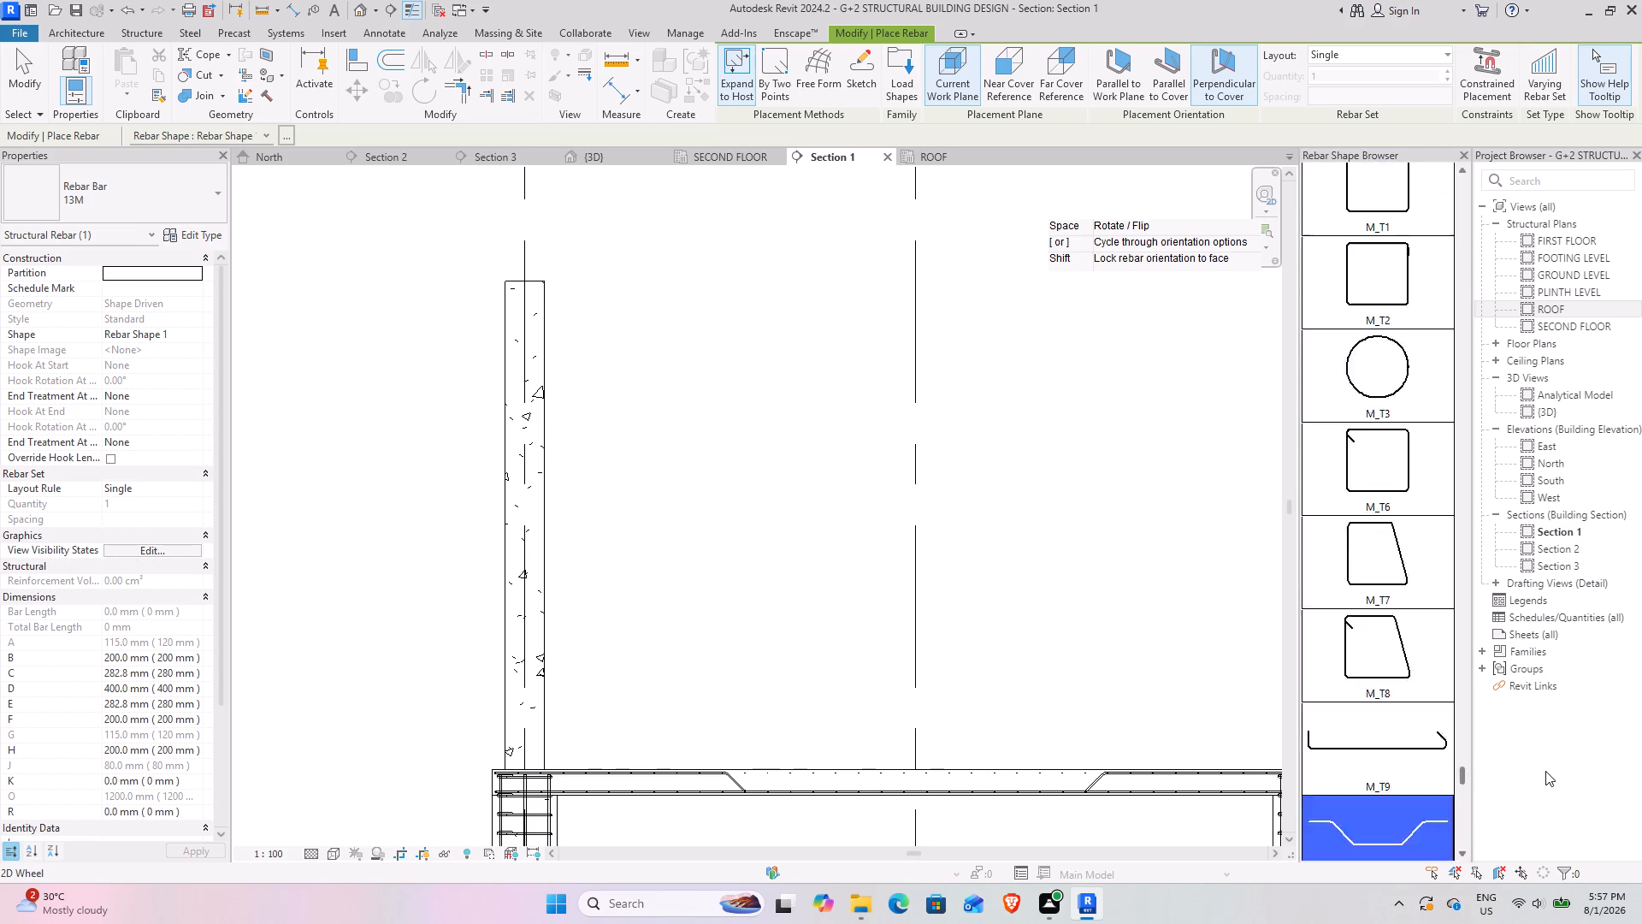
{"action": "left_click_drag", "start_coordinate": [1545, 771], "coordinate": [1451, 540]}
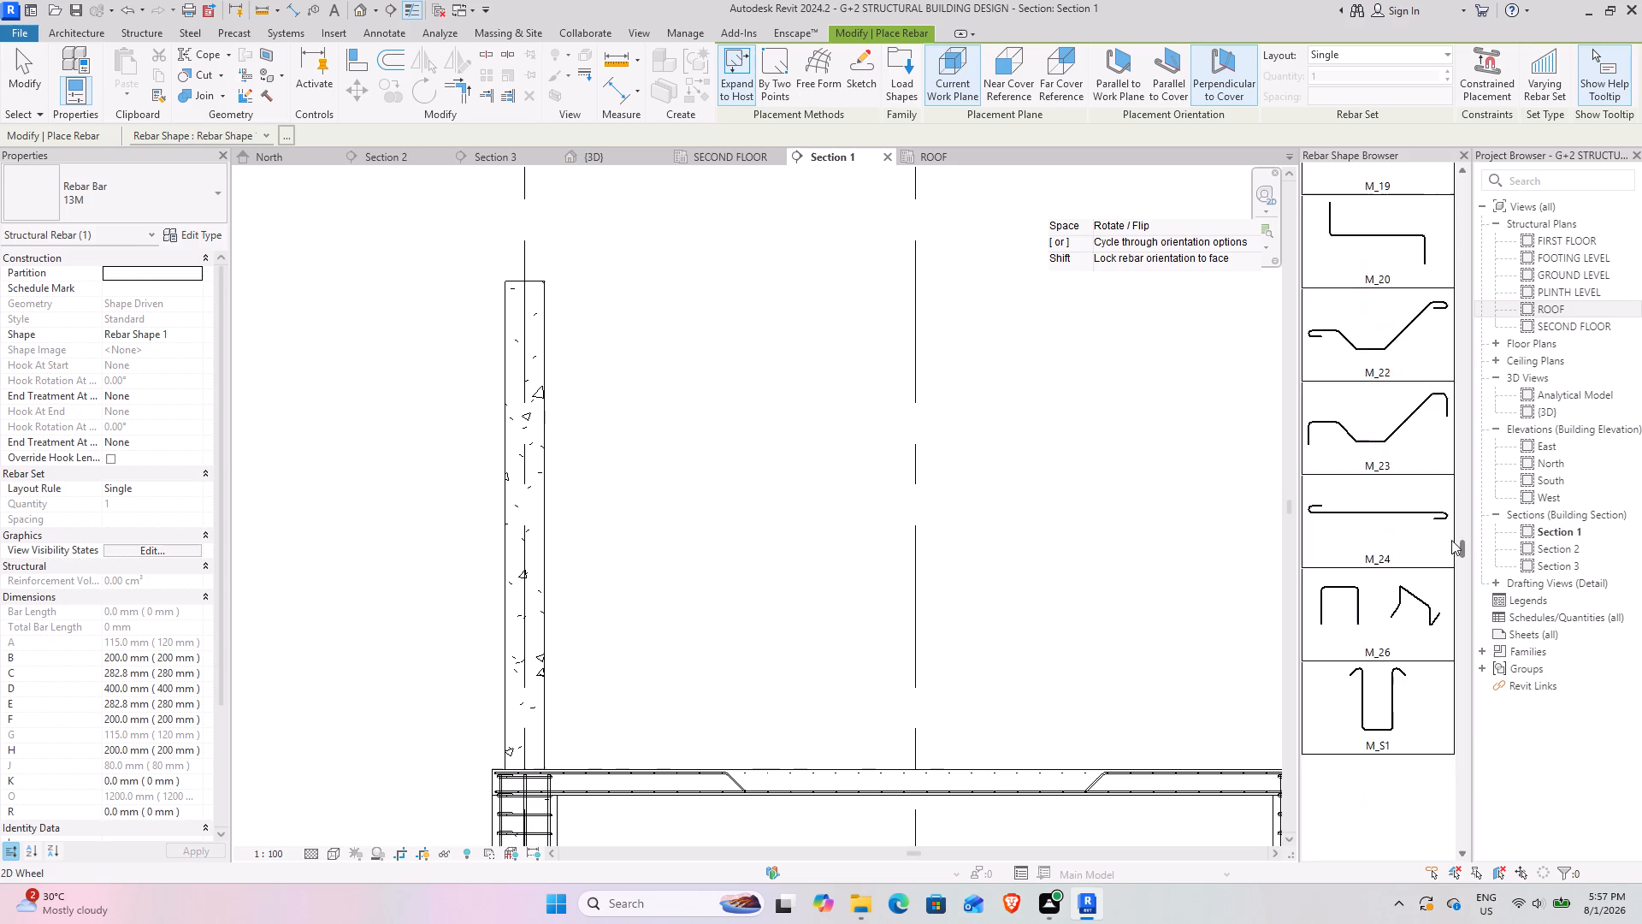
{"action": "left_click_drag", "start_coordinate": [1451, 540], "coordinate": [1434, 290]}
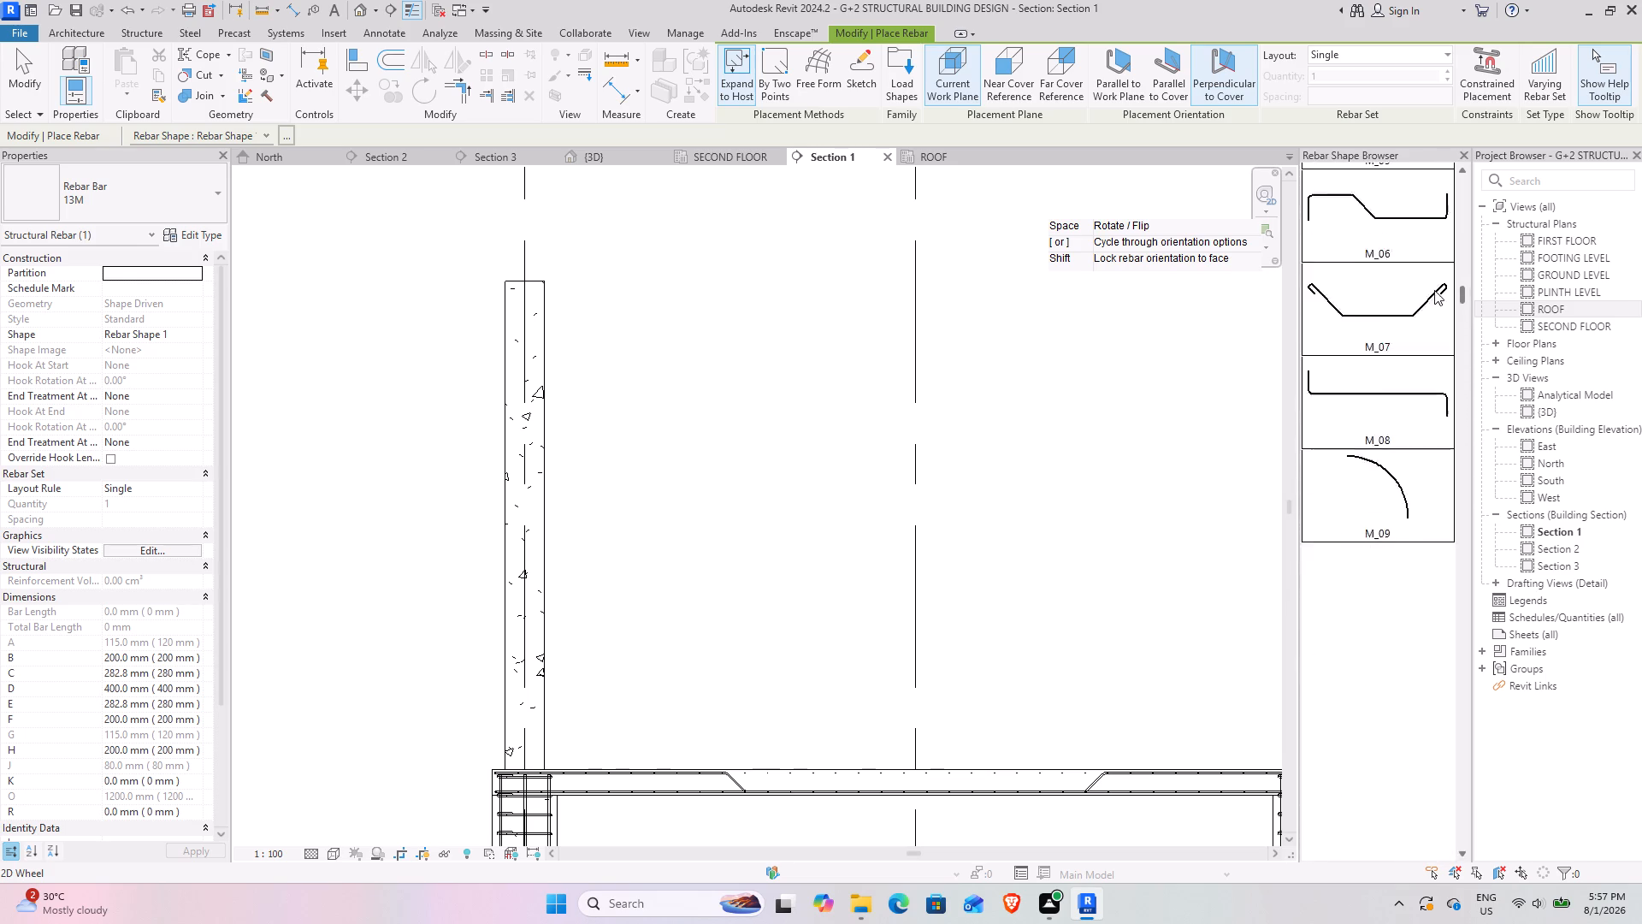
{"action": "left_click_drag", "start_coordinate": [1434, 290], "coordinate": [1426, 231]}
{"action": "scroll", "coordinate": [1422, 264], "scroll_direction": "down", "scroll_amount": 2}
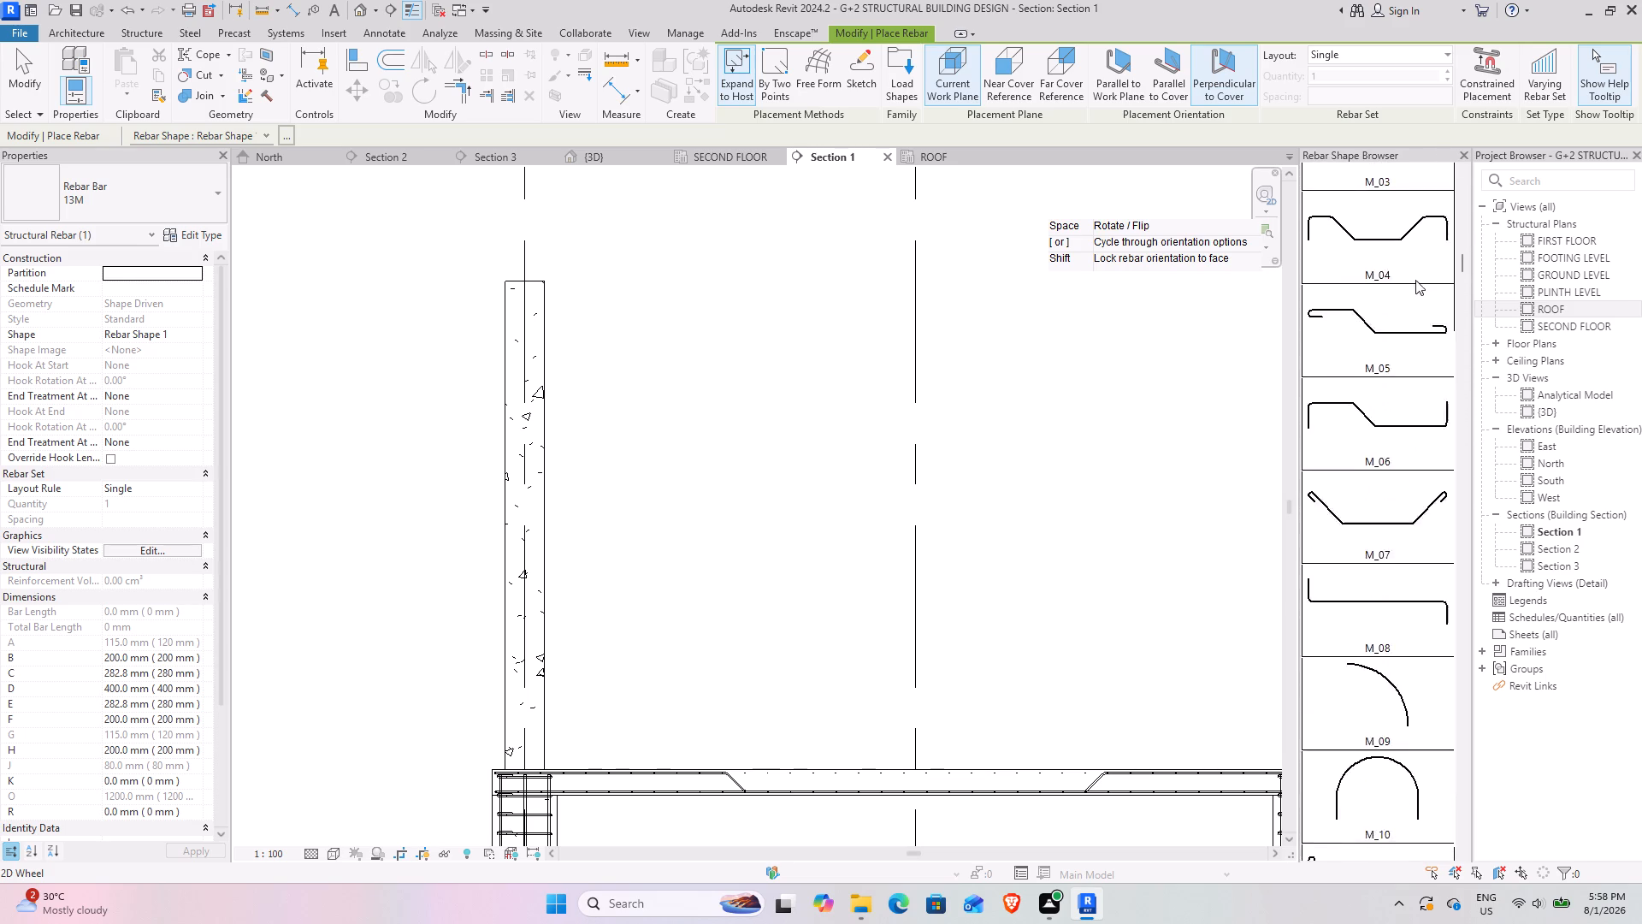
{"action": "scroll", "coordinate": [1415, 280], "scroll_direction": "down", "scroll_amount": 20}
{"action": "scroll", "coordinate": [1415, 280], "scroll_direction": "down", "scroll_amount": 8}
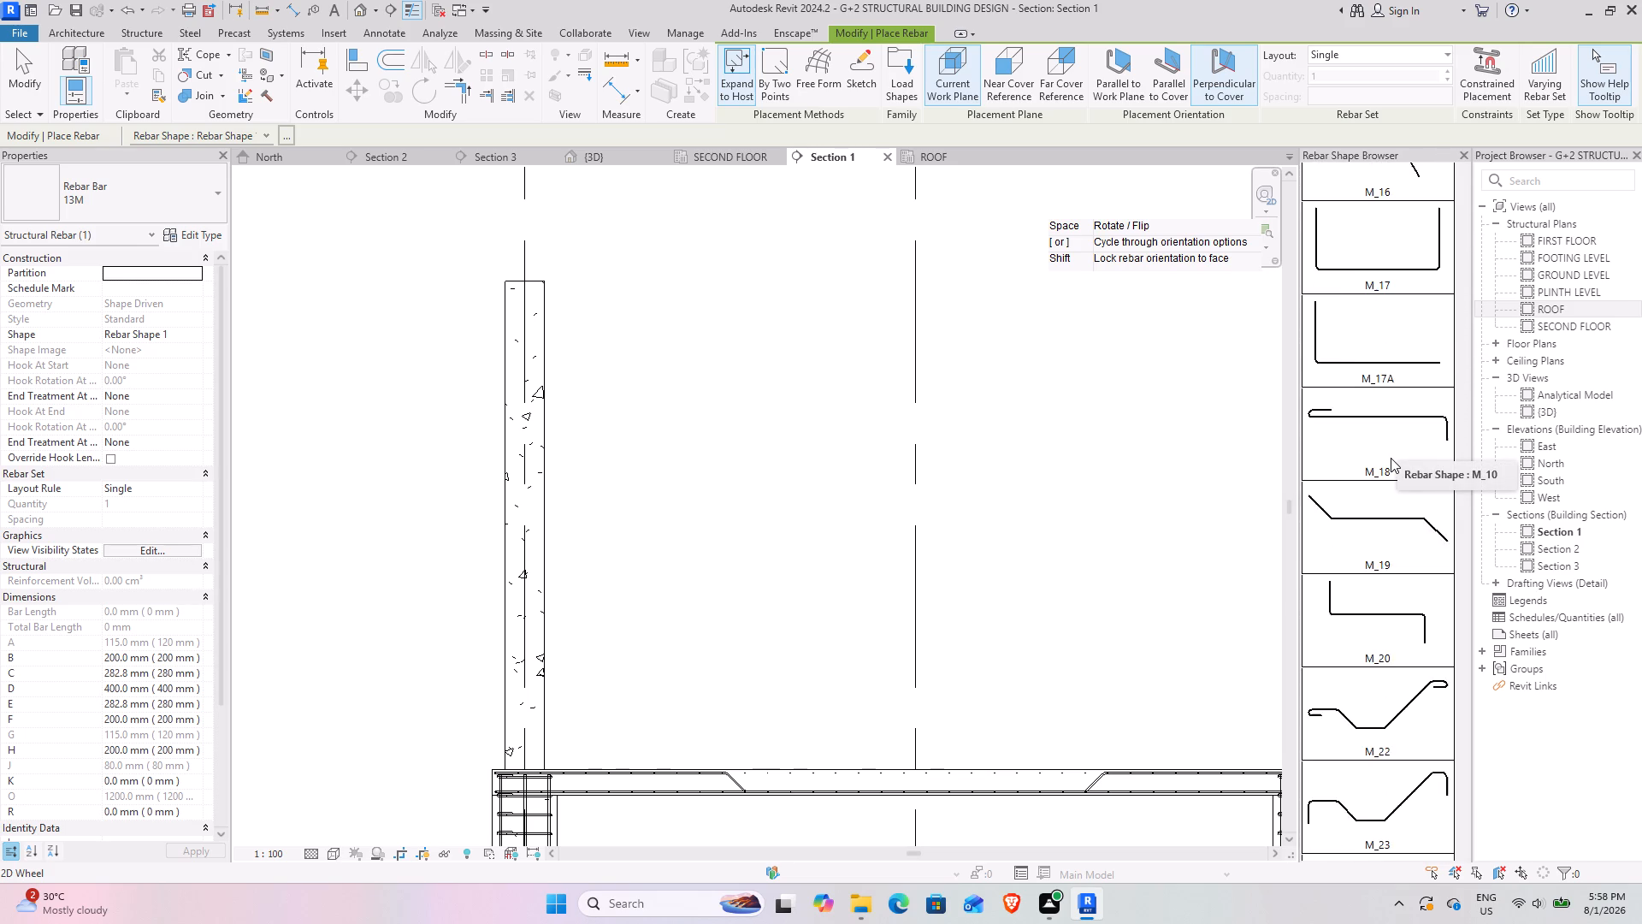
{"action": "scroll", "coordinate": [1391, 458], "scroll_direction": "down", "scroll_amount": 19}
{"action": "scroll", "coordinate": [1391, 459], "scroll_direction": "down", "scroll_amount": 4}
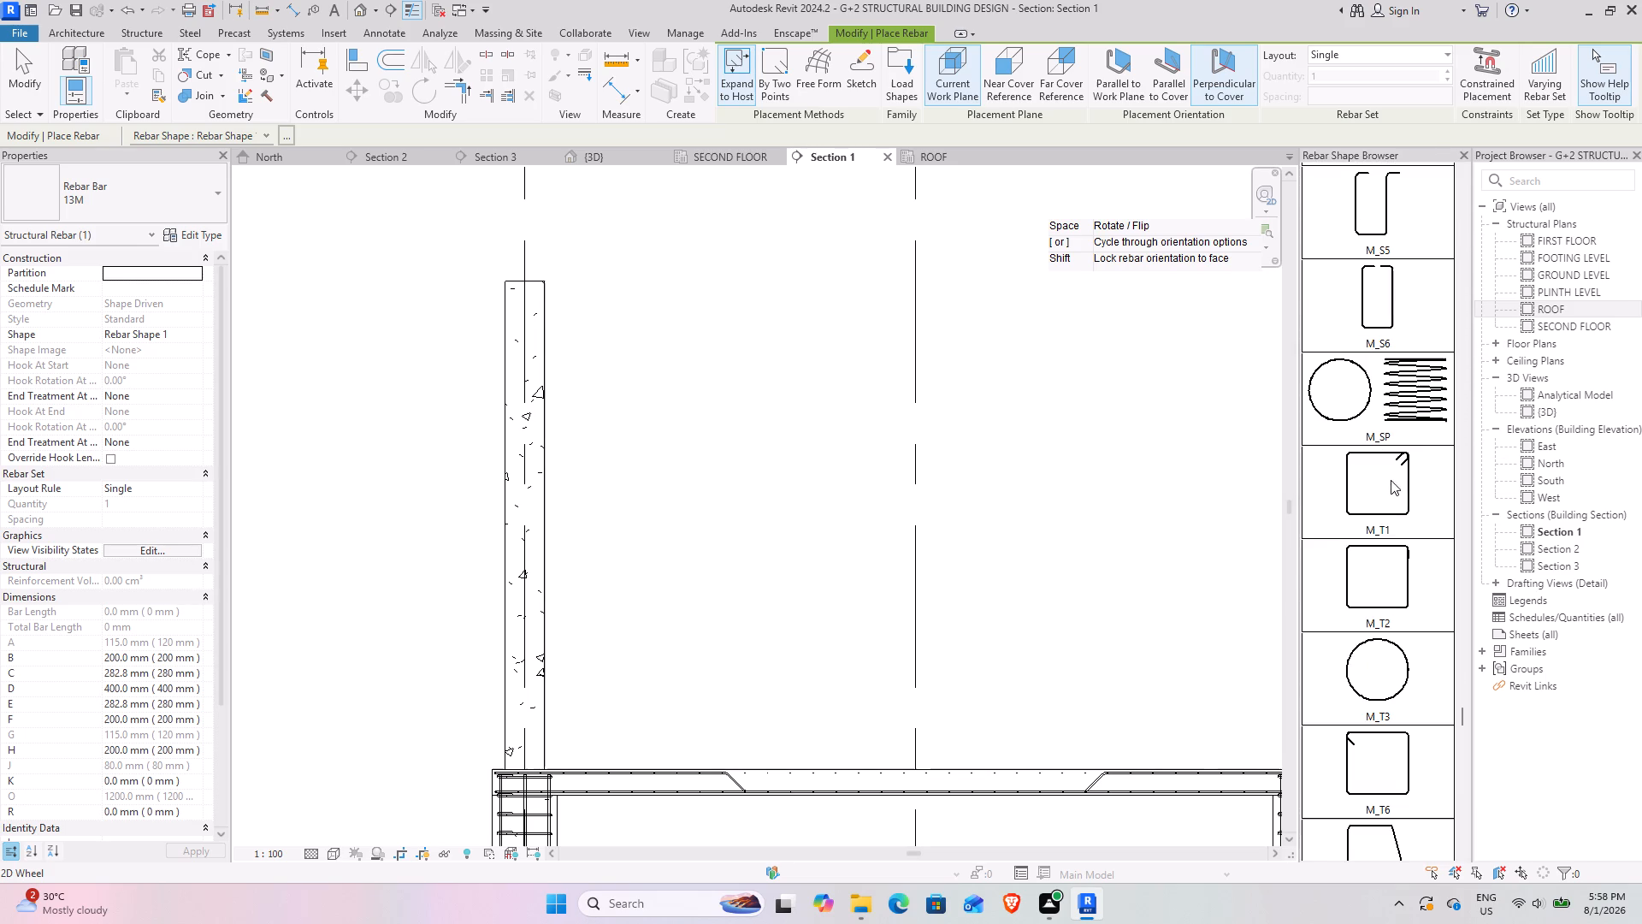
{"action": "left_click", "coordinate": [1397, 522]}
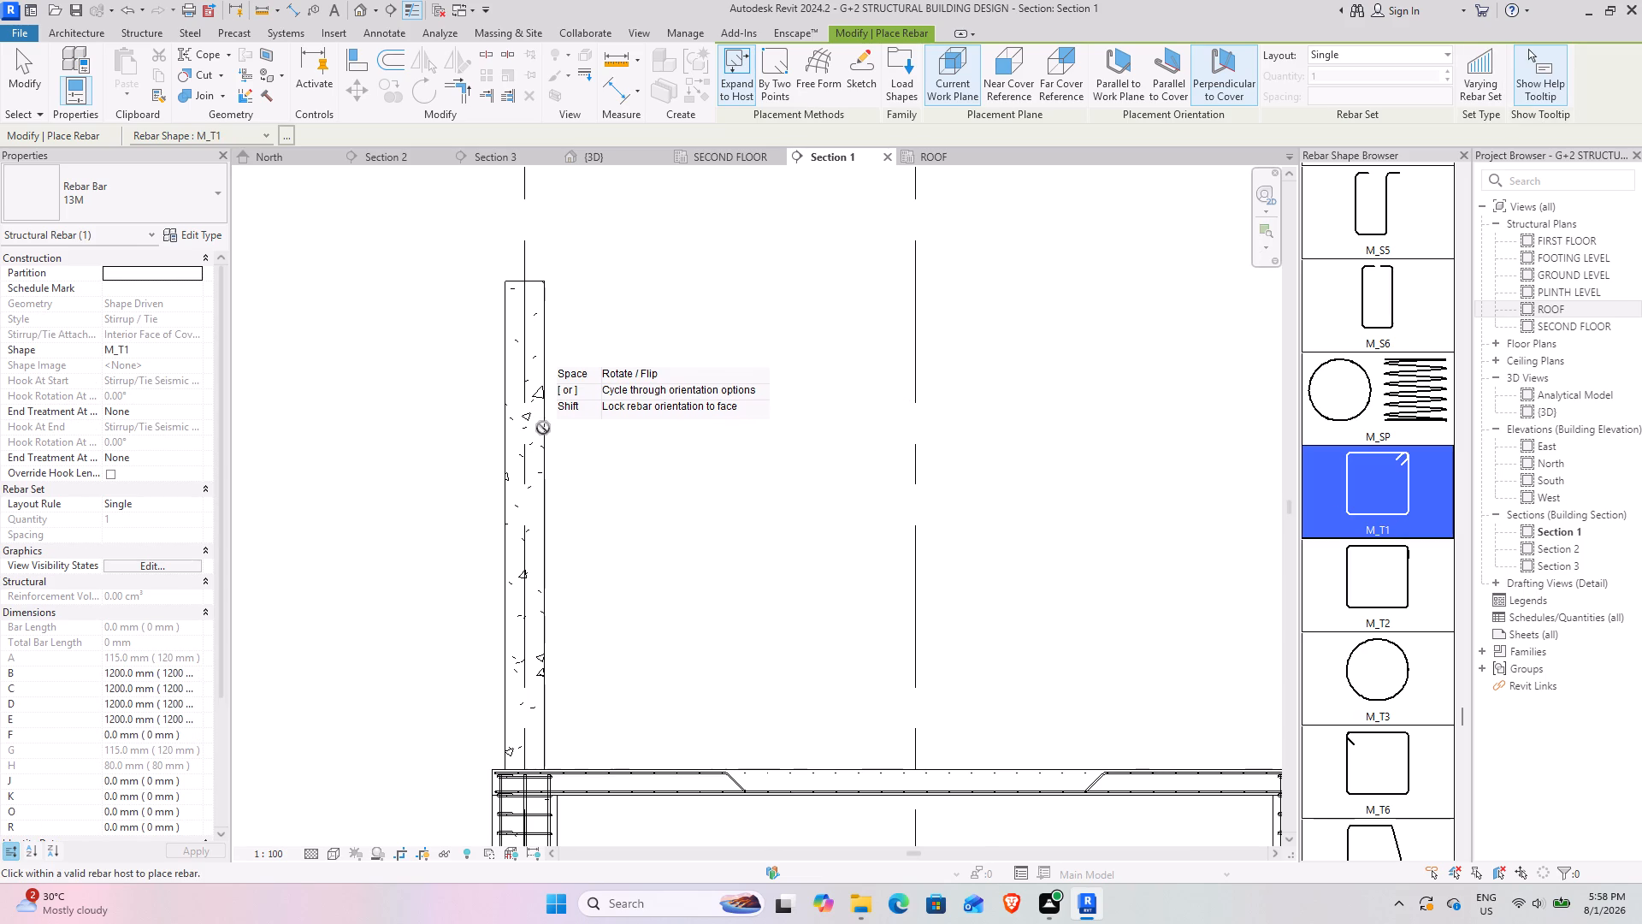
{"action": "scroll", "coordinate": [543, 428], "scroll_direction": "up", "scroll_amount": 8}
{"action": "left_click", "coordinate": [535, 428]}
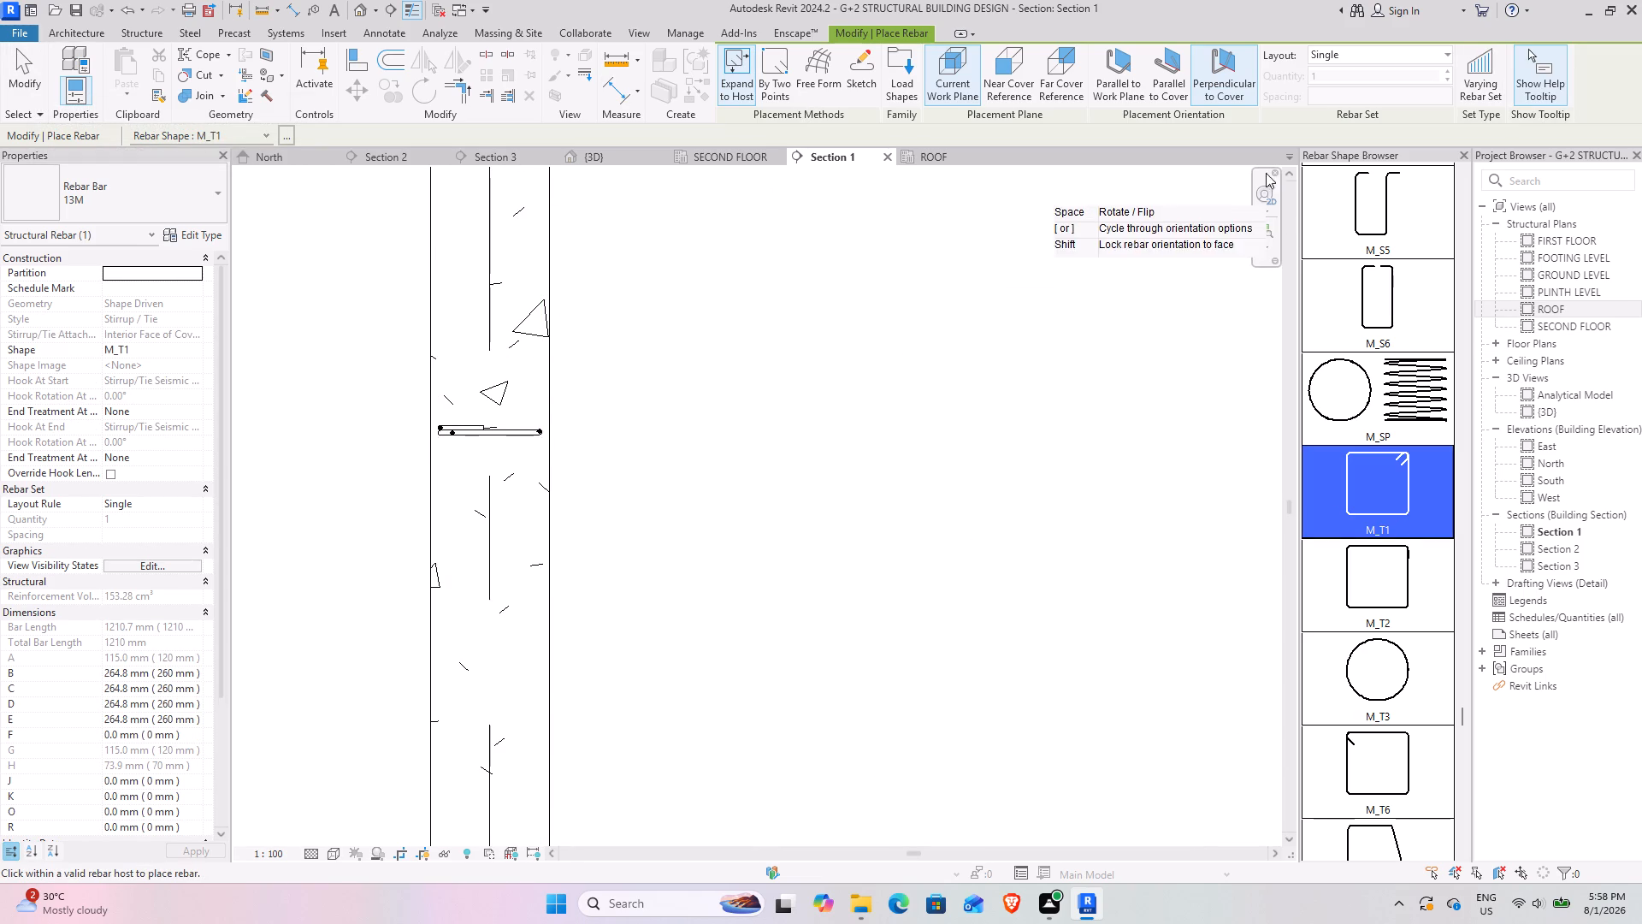
Place a single 13M straight bar of shape M_00, parallel to work plane, in the grid 1 column above SECOND FLOOR.
{"action": "left_click", "coordinate": [1112, 80]}
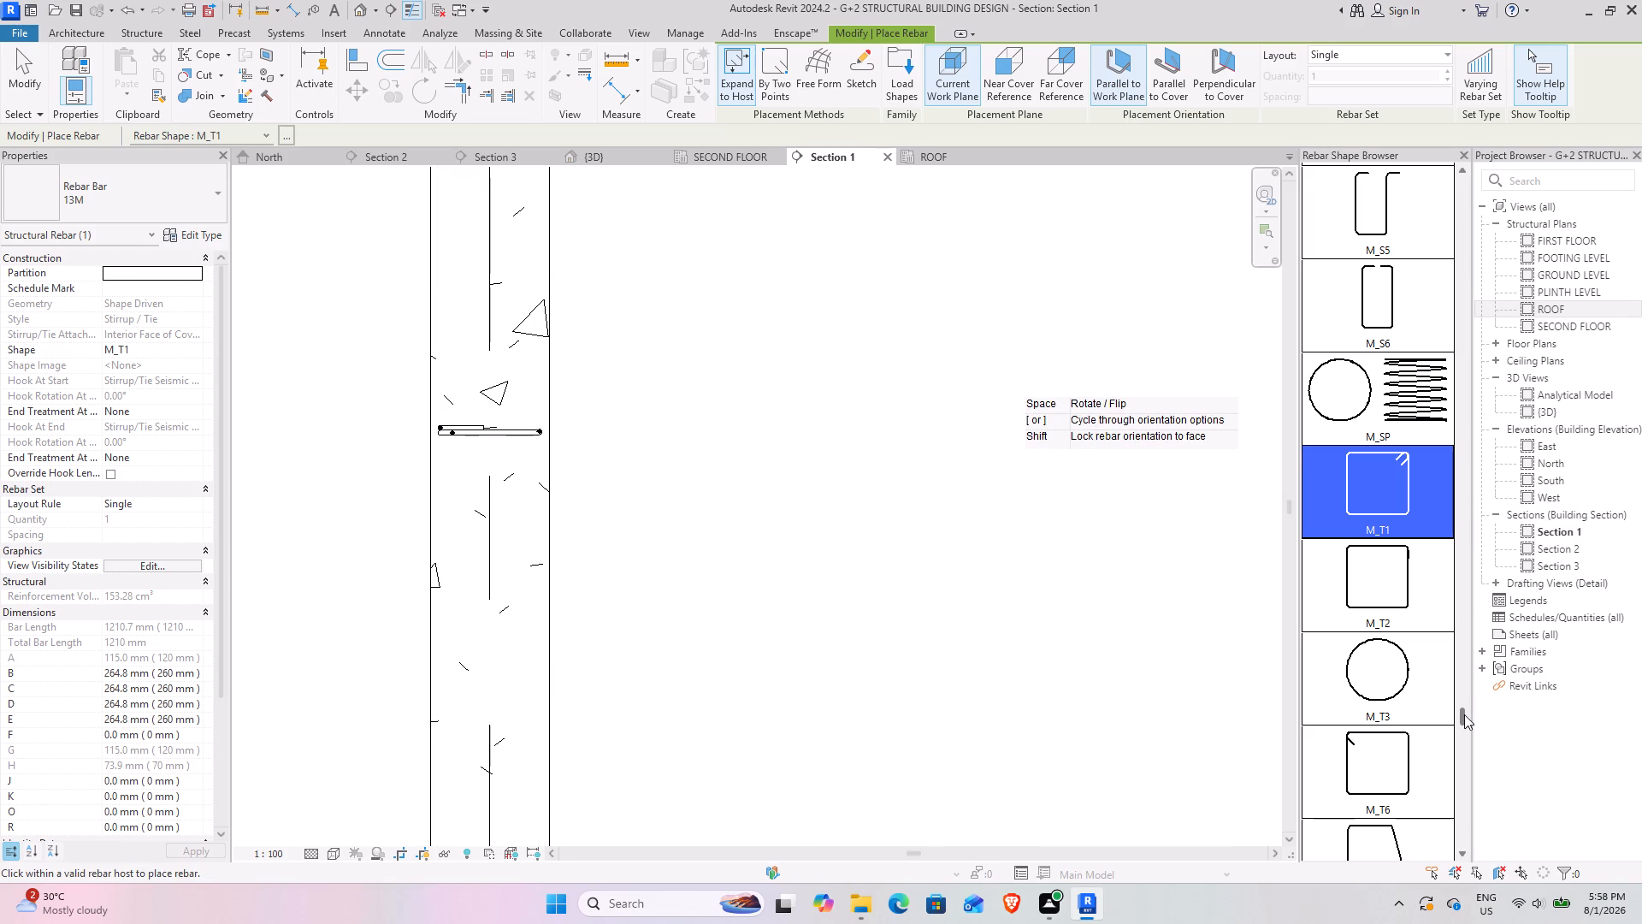
{"action": "left_click_drag", "start_coordinate": [1464, 714], "coordinate": [1421, 151]}
{"action": "left_click", "coordinate": [1357, 241]}
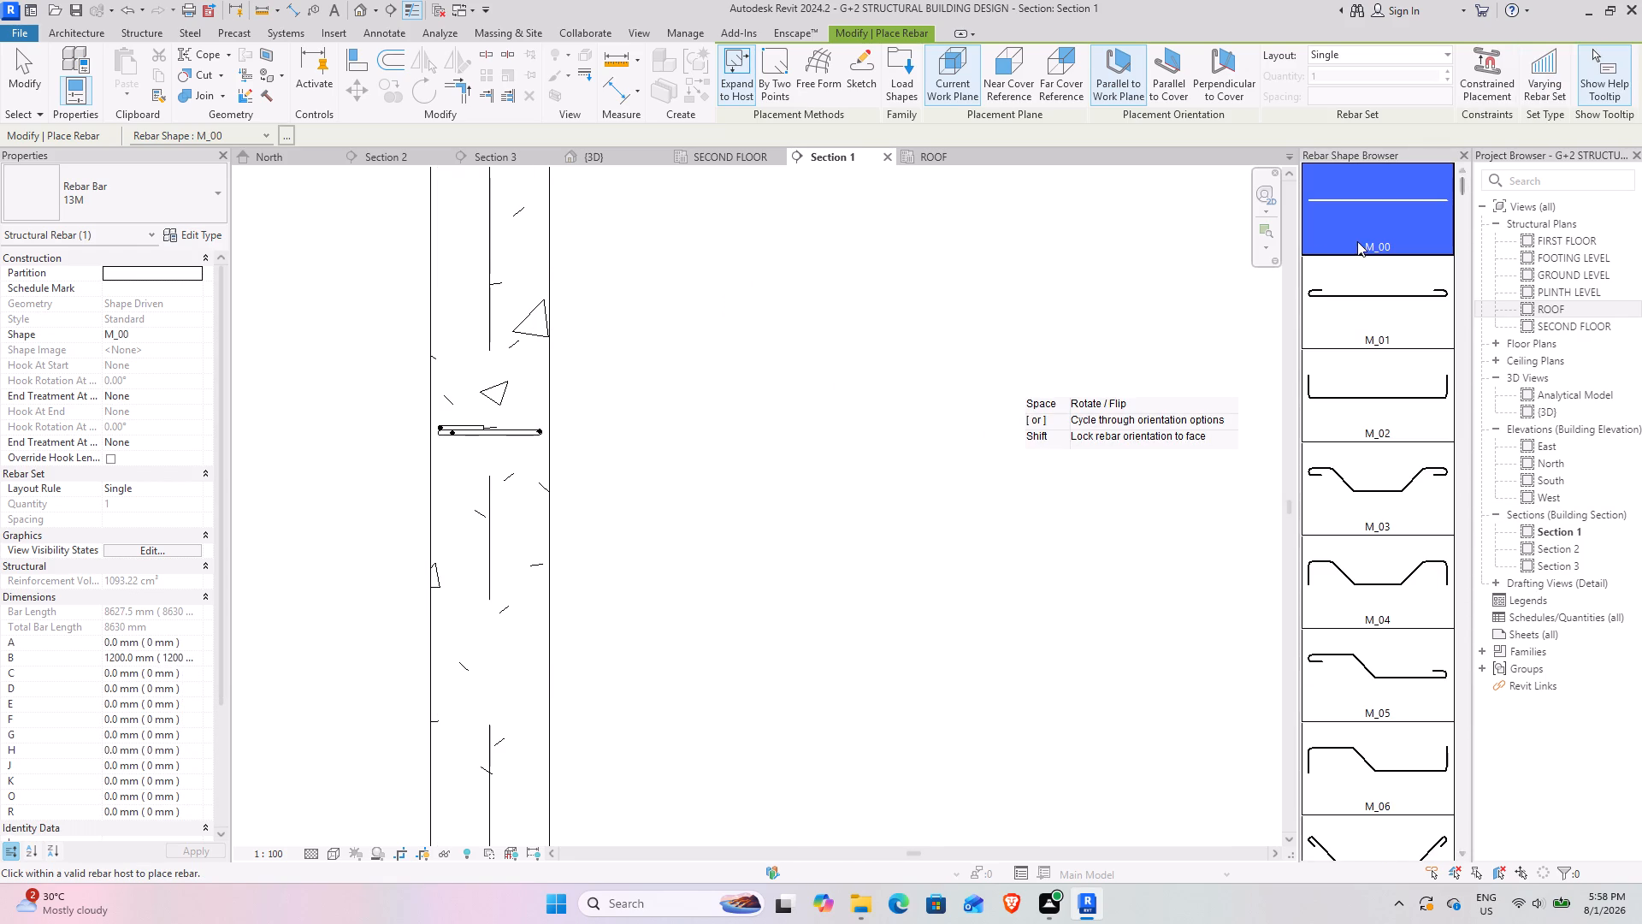
{"action": "scroll", "coordinate": [569, 364], "scroll_direction": "down", "scroll_amount": 3}
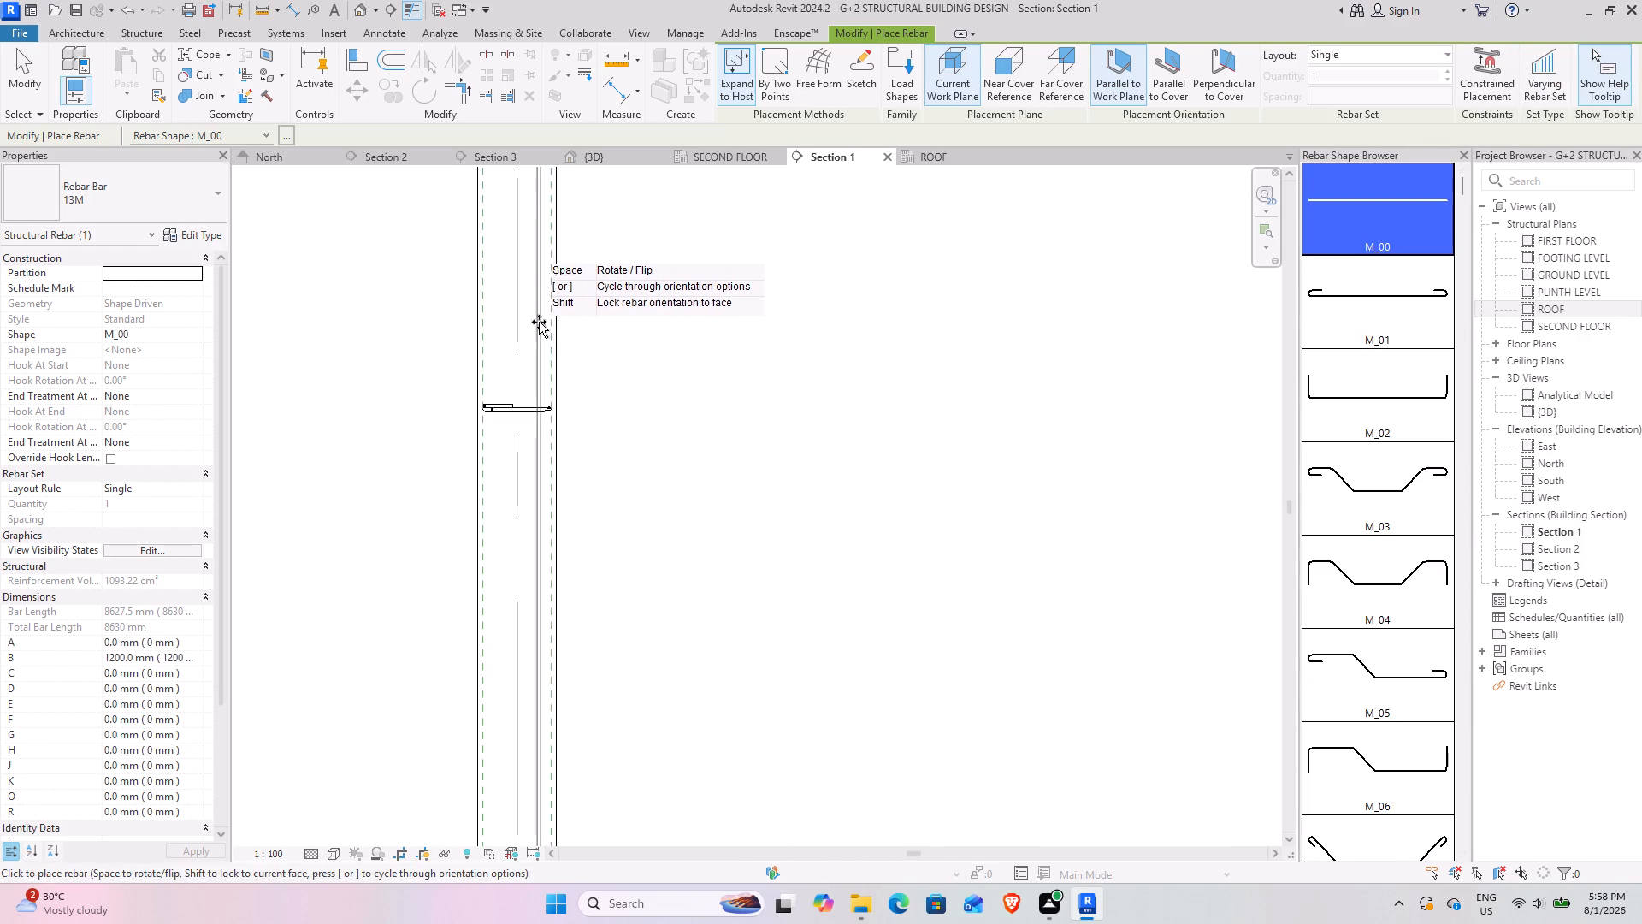
{"action": "middle_click_drag", "start_coordinate": [540, 302], "coordinate": [518, 404]}
{"action": "scroll", "coordinate": [518, 405], "scroll_direction": "down", "scroll_amount": 3}
{"action": "middle_click_drag", "start_coordinate": [518, 418], "coordinate": [649, 139]}
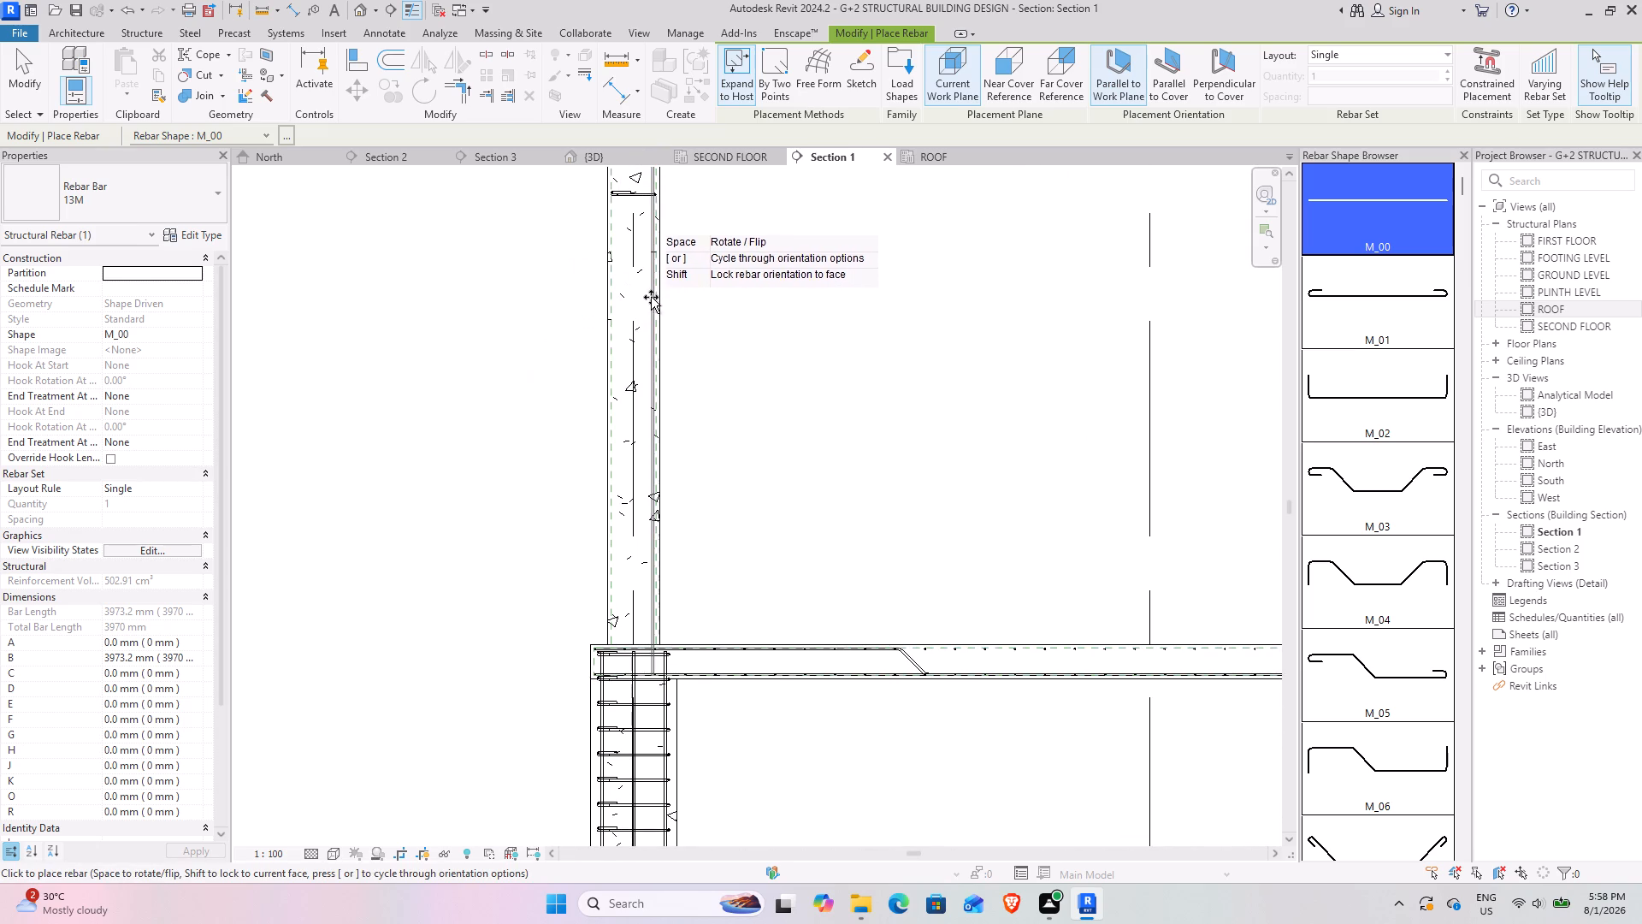
{"action": "scroll", "coordinate": [653, 292], "scroll_direction": "down", "scroll_amount": 3}
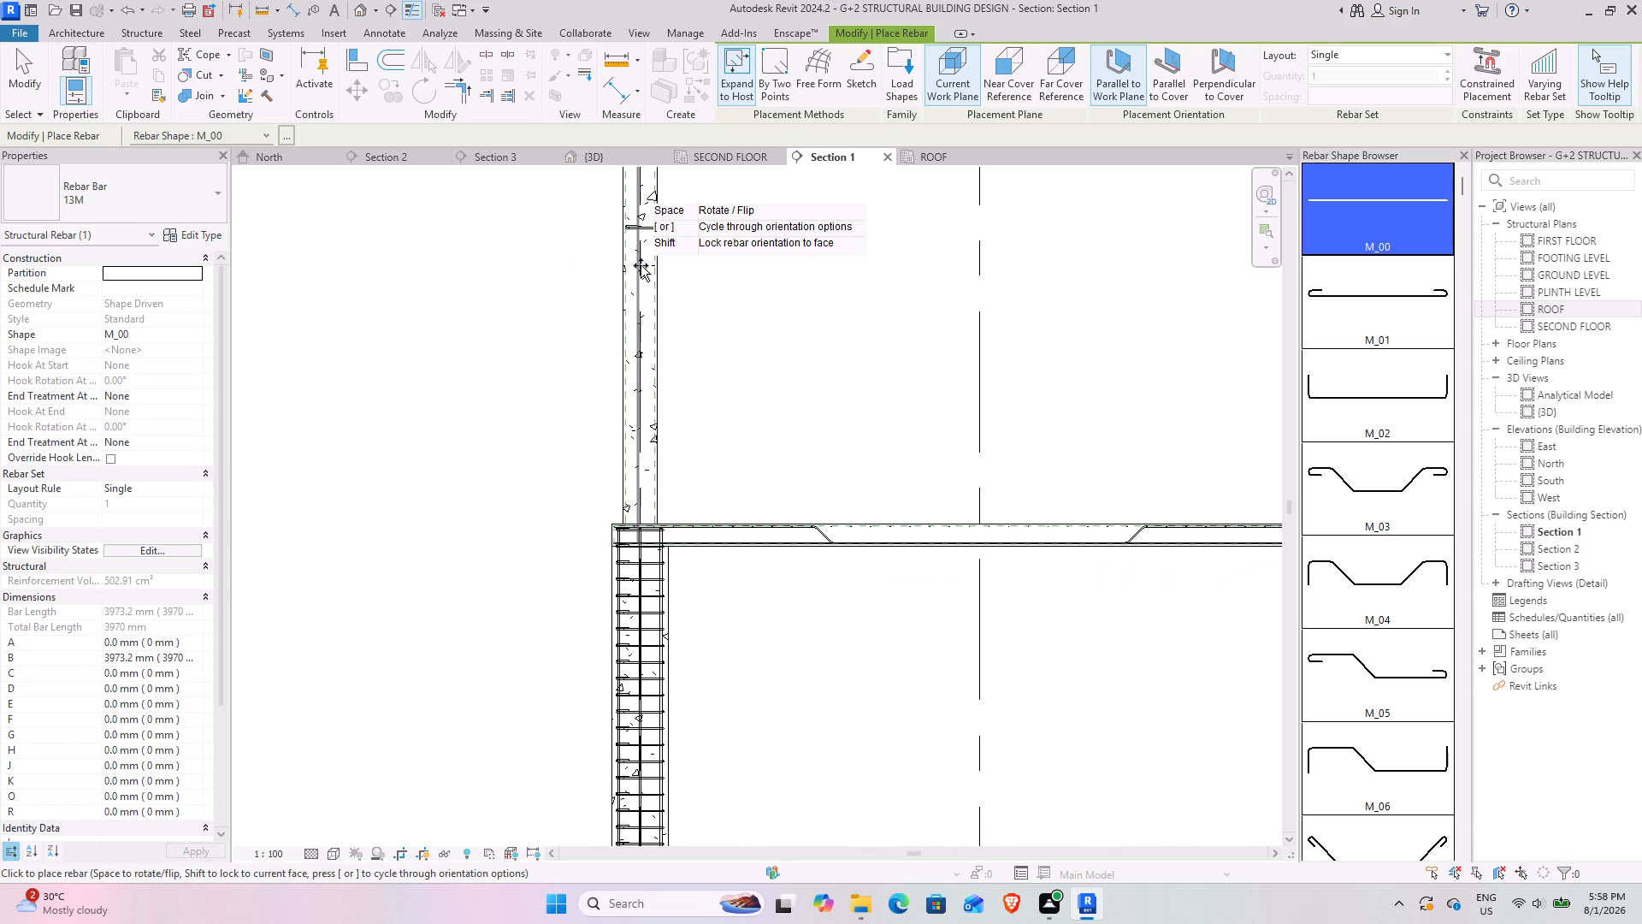
{"action": "middle_click_drag", "start_coordinate": [641, 266], "coordinate": [569, 458]}
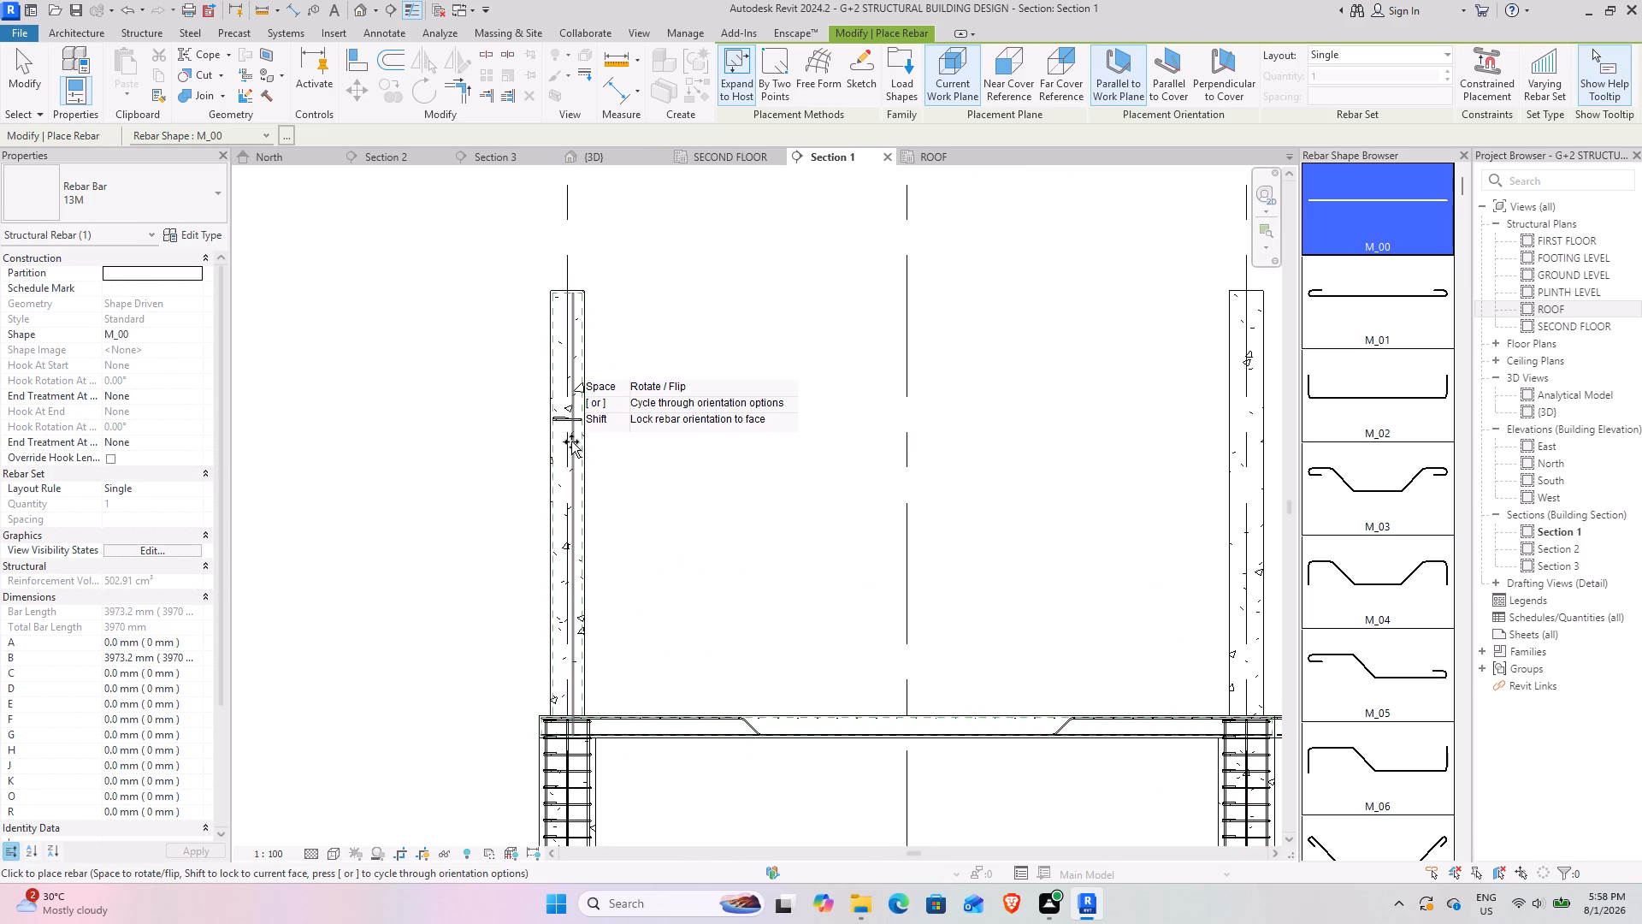
{"action": "left_click", "coordinate": [576, 437]}
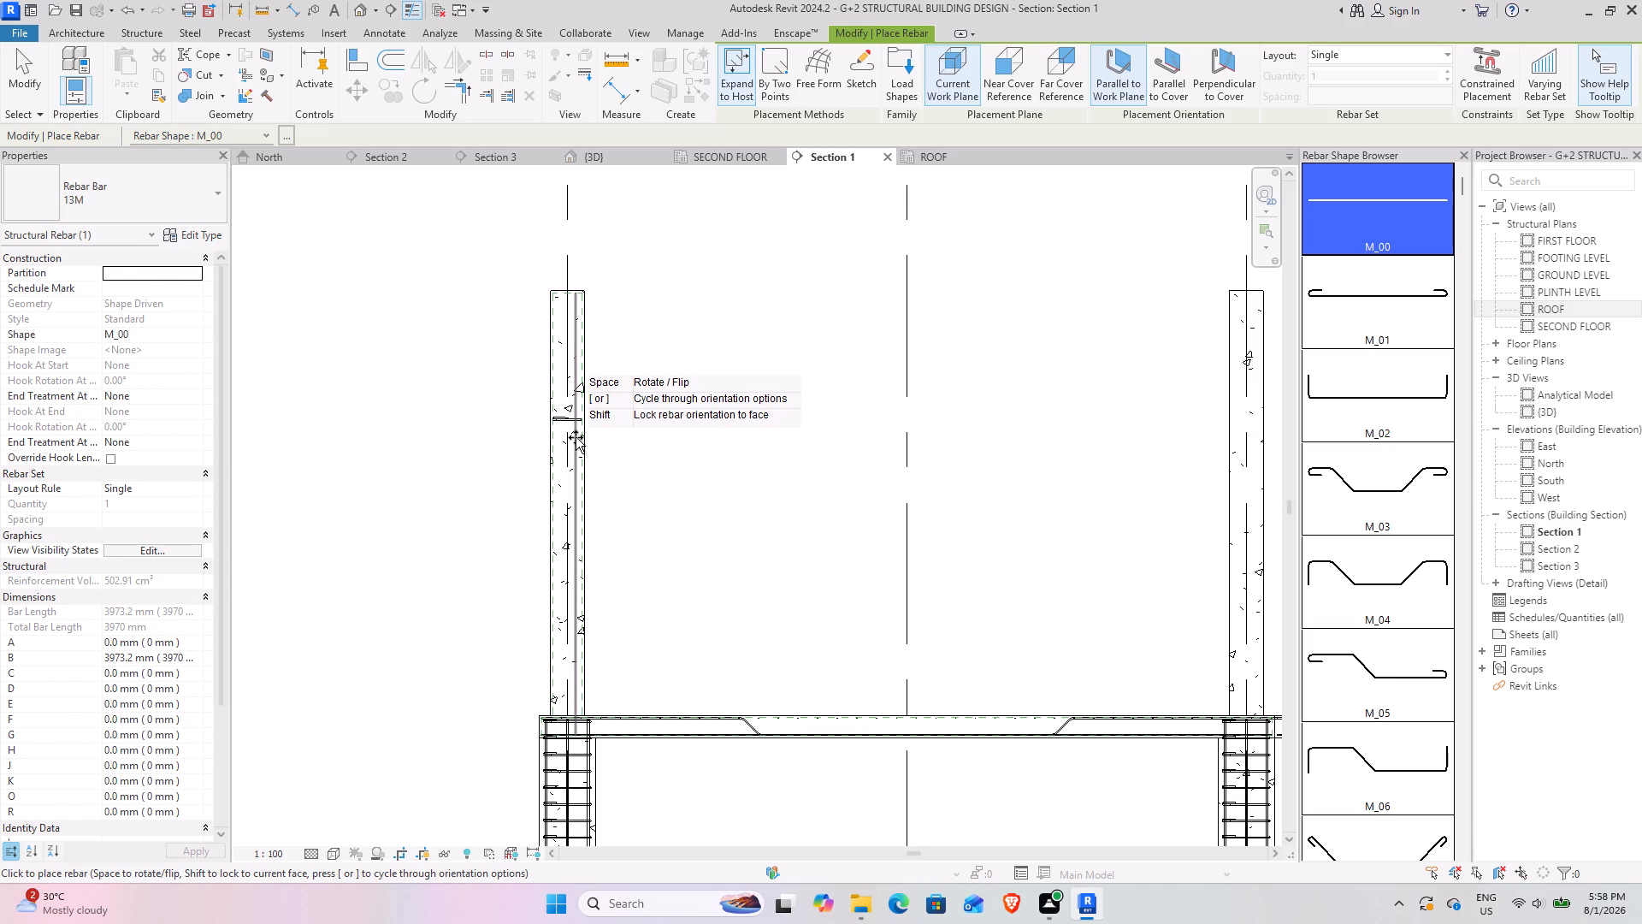
{"action": "left_click", "coordinate": [36, 74]}
Stretch the straight bar's upper end above the grid 1 column's top, to a bar length of about 4310 mm.
{"action": "scroll", "coordinate": [583, 493], "scroll_direction": "up", "scroll_amount": 8}
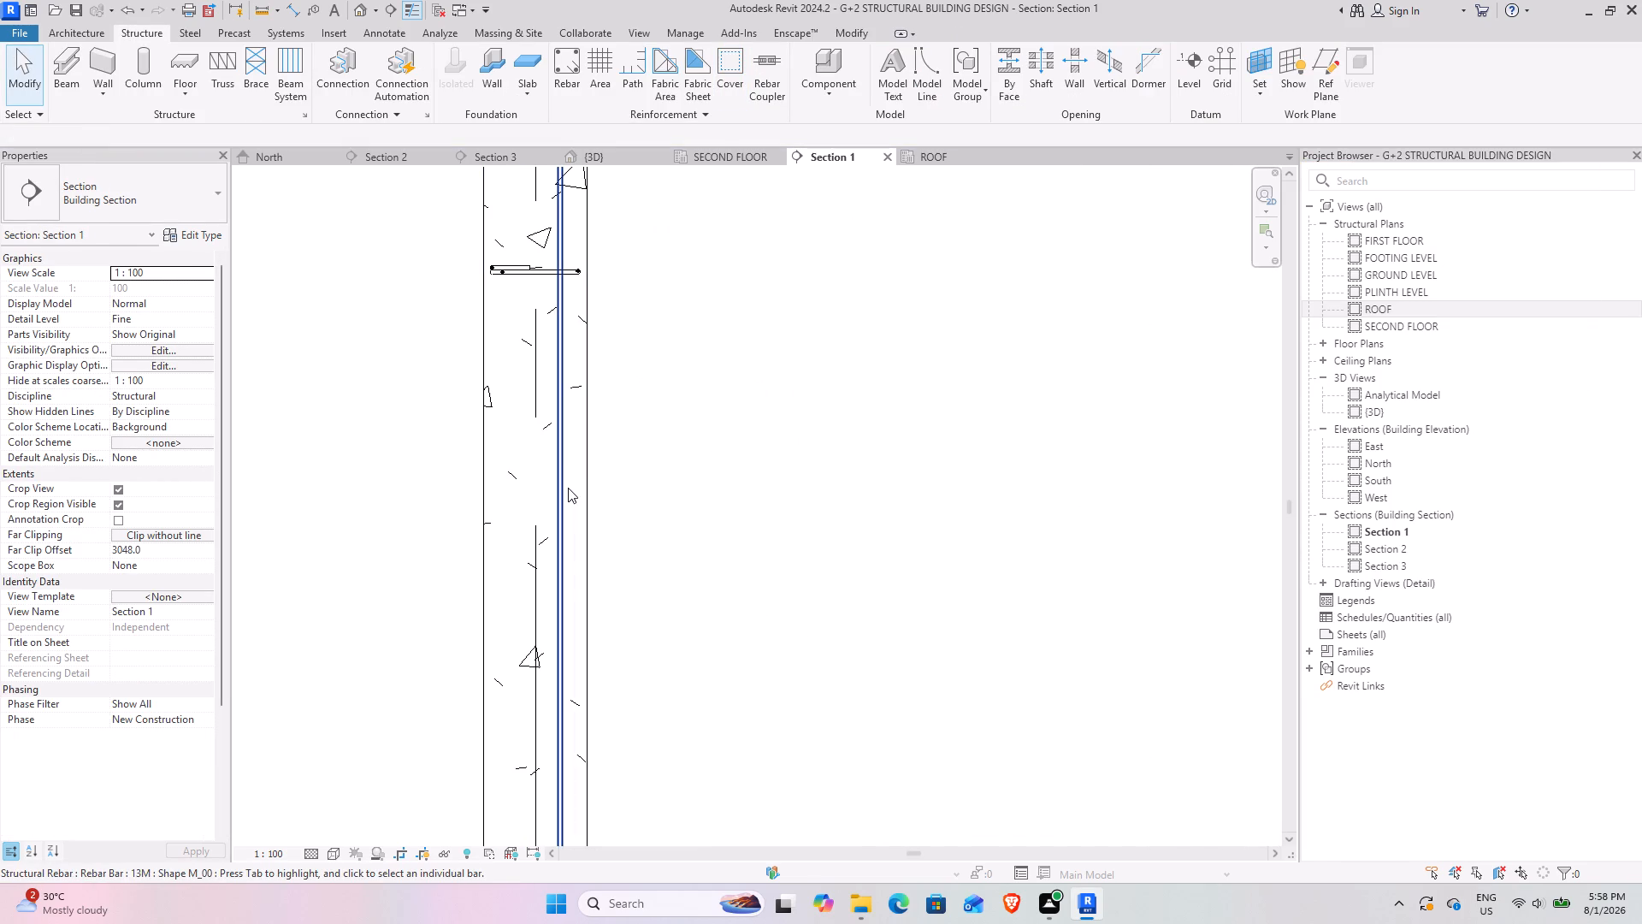
{"action": "left_click", "coordinate": [568, 488]}
{"action": "scroll", "coordinate": [607, 402], "scroll_direction": "down", "scroll_amount": 5}
{"action": "middle_click_drag", "start_coordinate": [656, 370], "coordinate": [573, 829]}
{"action": "scroll", "coordinate": [501, 536], "scroll_direction": "up", "scroll_amount": 4}
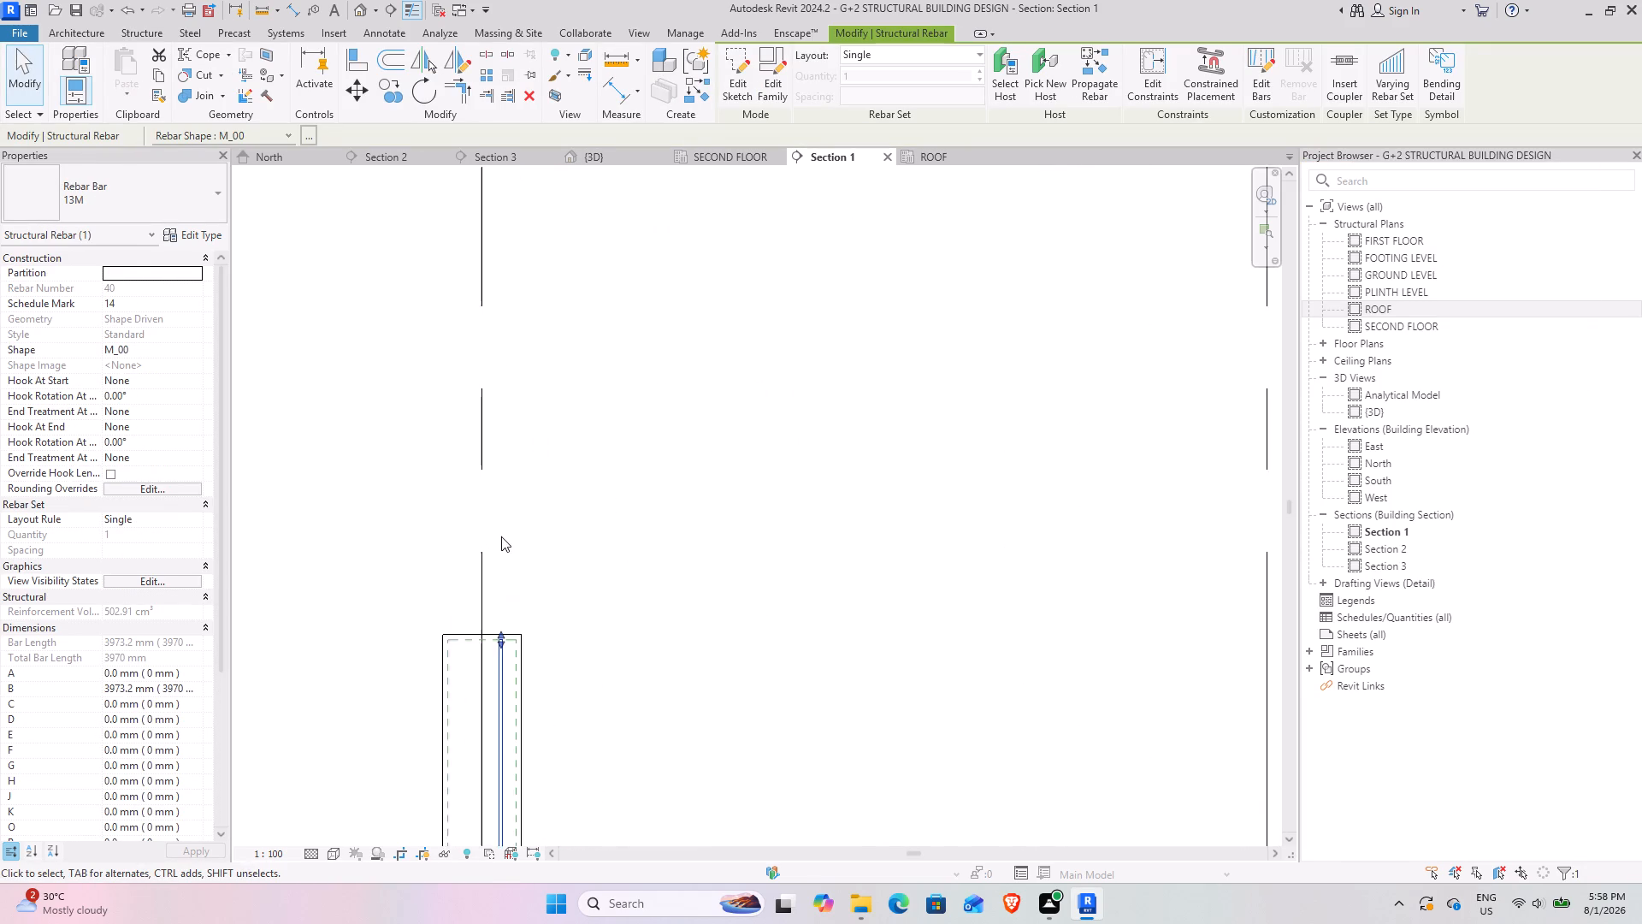
{"action": "scroll", "coordinate": [501, 536], "scroll_direction": "up", "scroll_amount": 8}
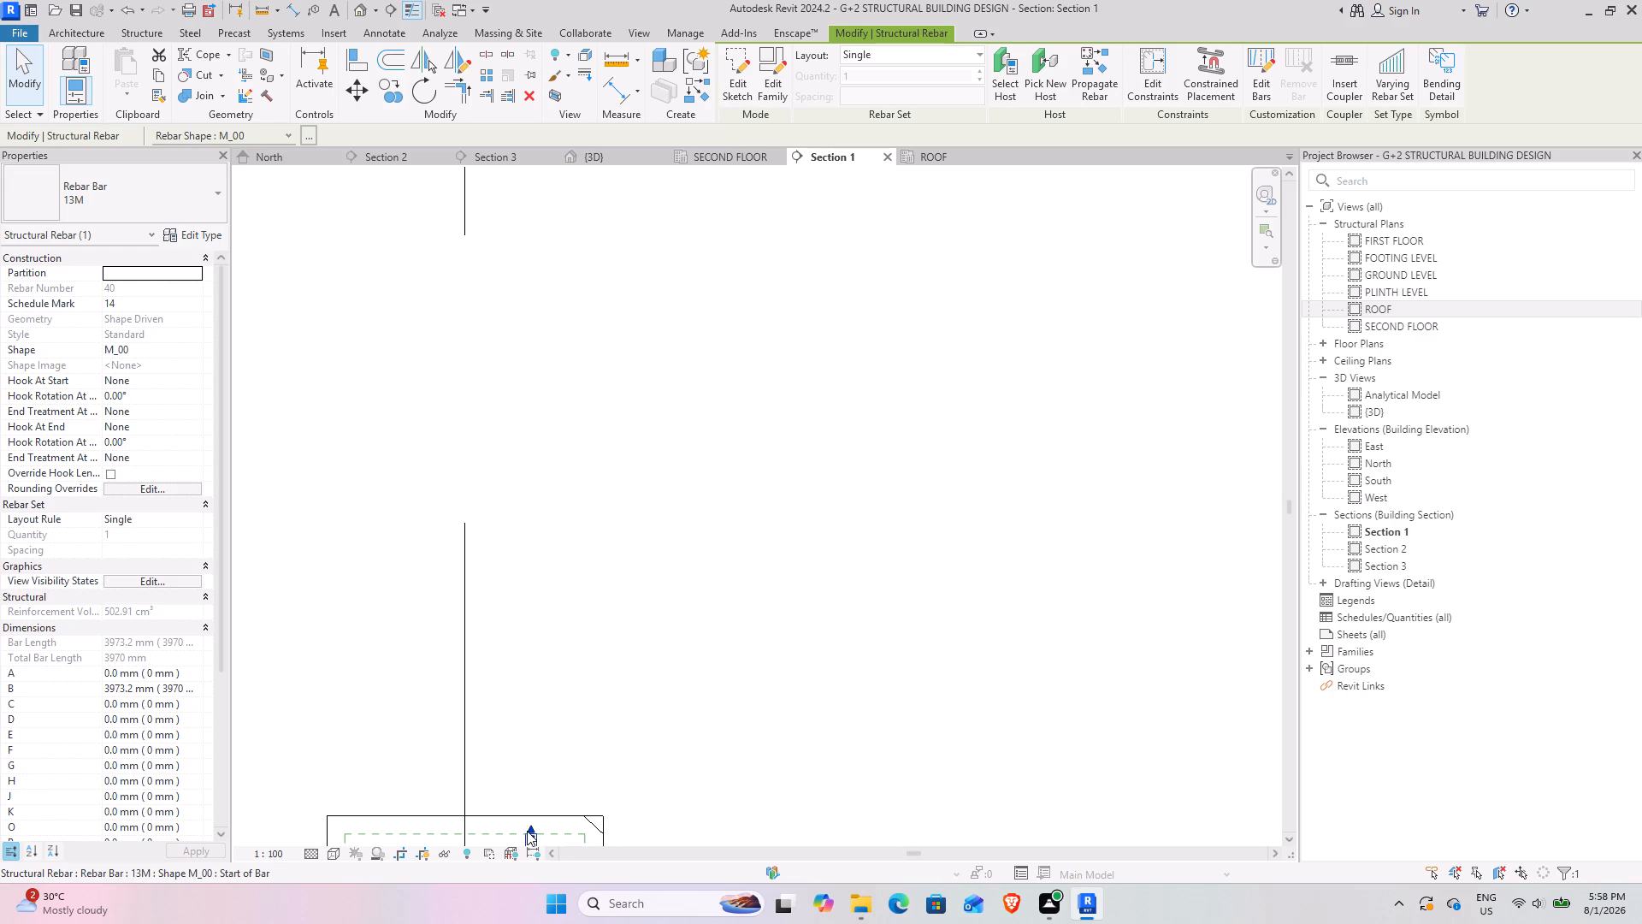
{"action": "left_click_drag", "start_coordinate": [529, 831], "coordinate": [568, 529]}
{"action": "scroll", "coordinate": [621, 680], "scroll_direction": "down", "scroll_amount": 4}
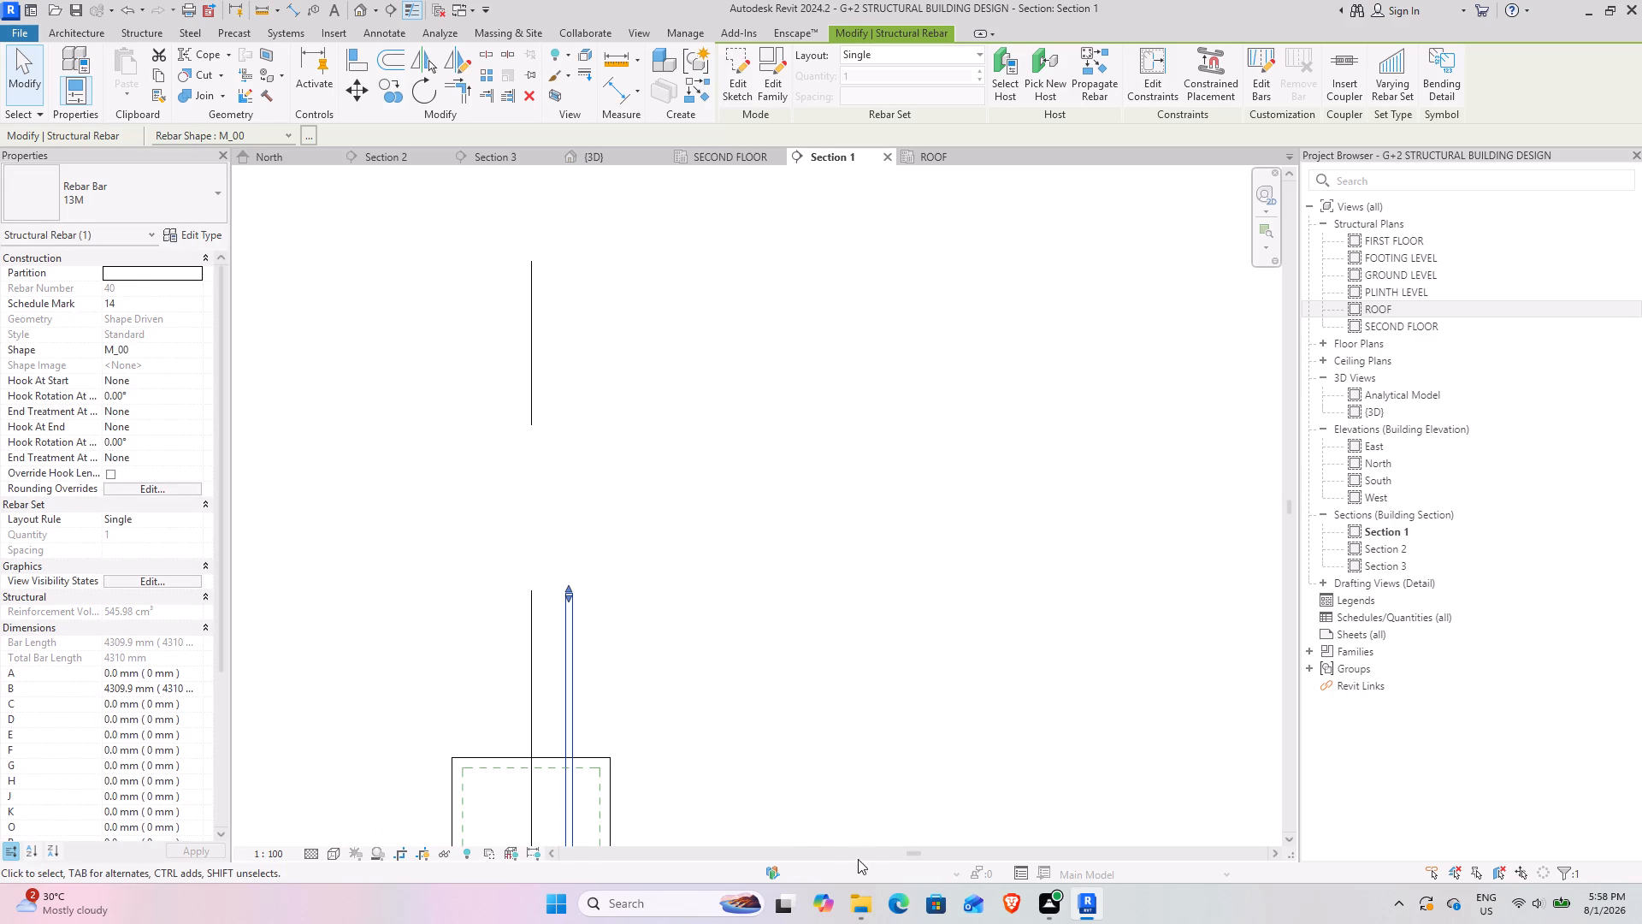
Stretch the same bar's lower end down through the column below to the next floor slab, making it about 7900 mm long.
{"action": "middle_click_drag", "start_coordinate": [831, 848], "coordinate": [857, 498]}
{"action": "middle_click_drag", "start_coordinate": [819, 641], "coordinate": [851, 341]}
{"action": "scroll", "coordinate": [783, 600], "scroll_direction": "down", "scroll_amount": 9}
{"action": "middle_click_drag", "start_coordinate": [1065, 826], "coordinate": [1013, 453]}
{"action": "middle_click_drag", "start_coordinate": [969, 596], "coordinate": [957, 440]}
{"action": "scroll", "coordinate": [810, 679], "scroll_direction": "up", "scroll_amount": 4}
{"action": "middle_click_drag", "start_coordinate": [827, 710], "coordinate": [917, 454]}
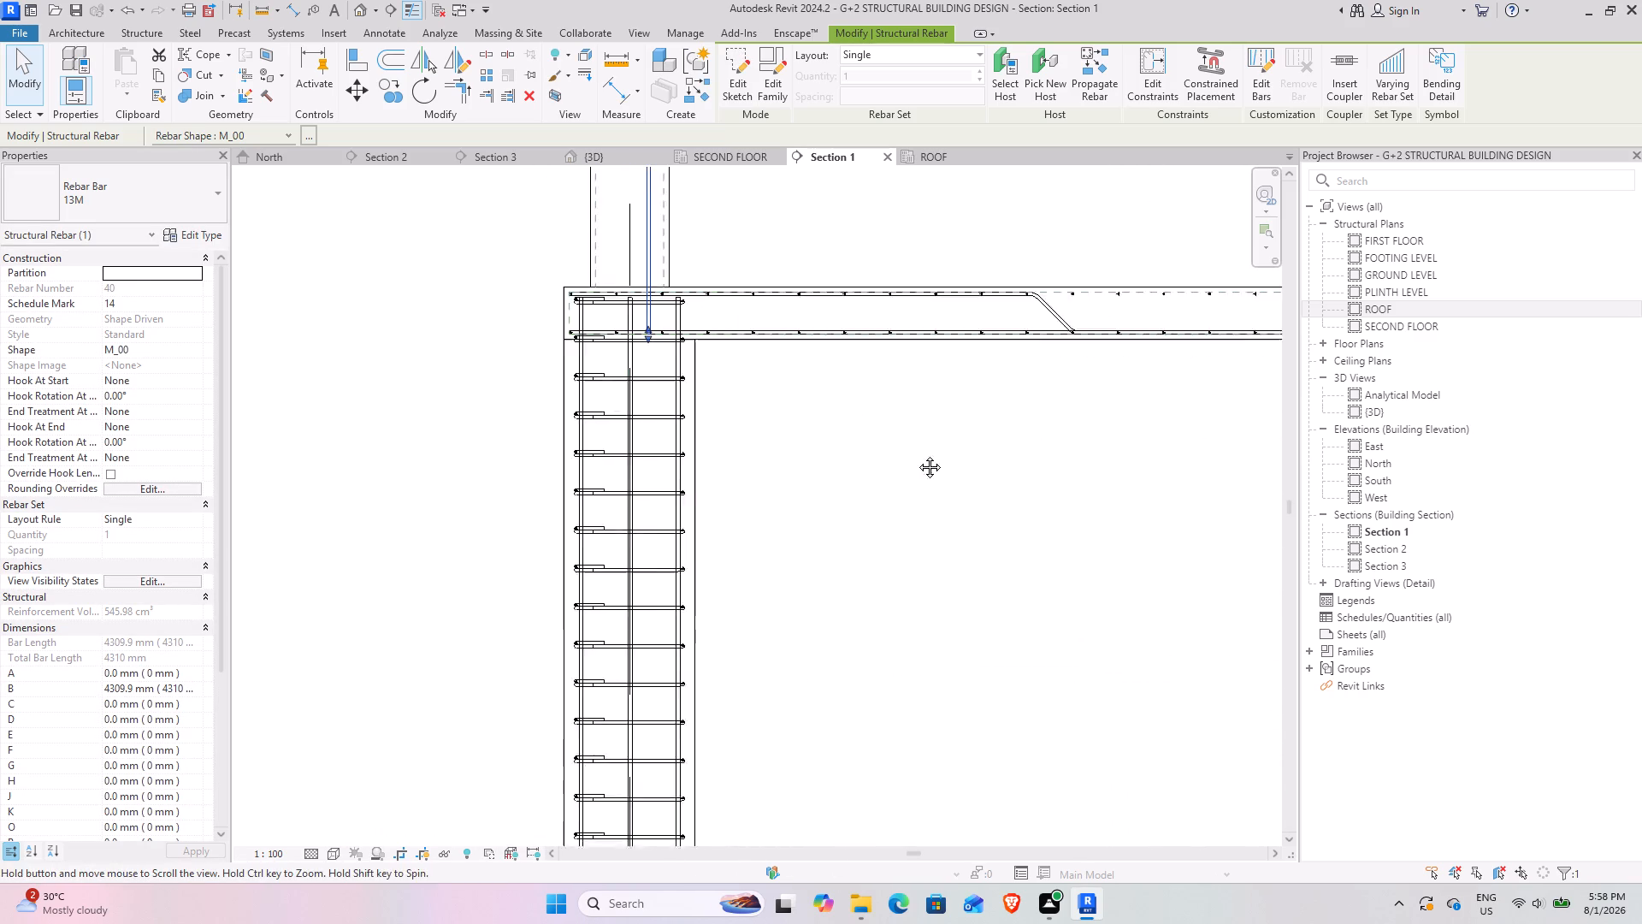
{"action": "middle_click_drag", "start_coordinate": [917, 454], "coordinate": [918, 452]}
{"action": "scroll", "coordinate": [932, 445], "scroll_direction": "down", "scroll_amount": 3}
{"action": "middle_click_drag", "start_coordinate": [848, 786], "coordinate": [815, 750]}
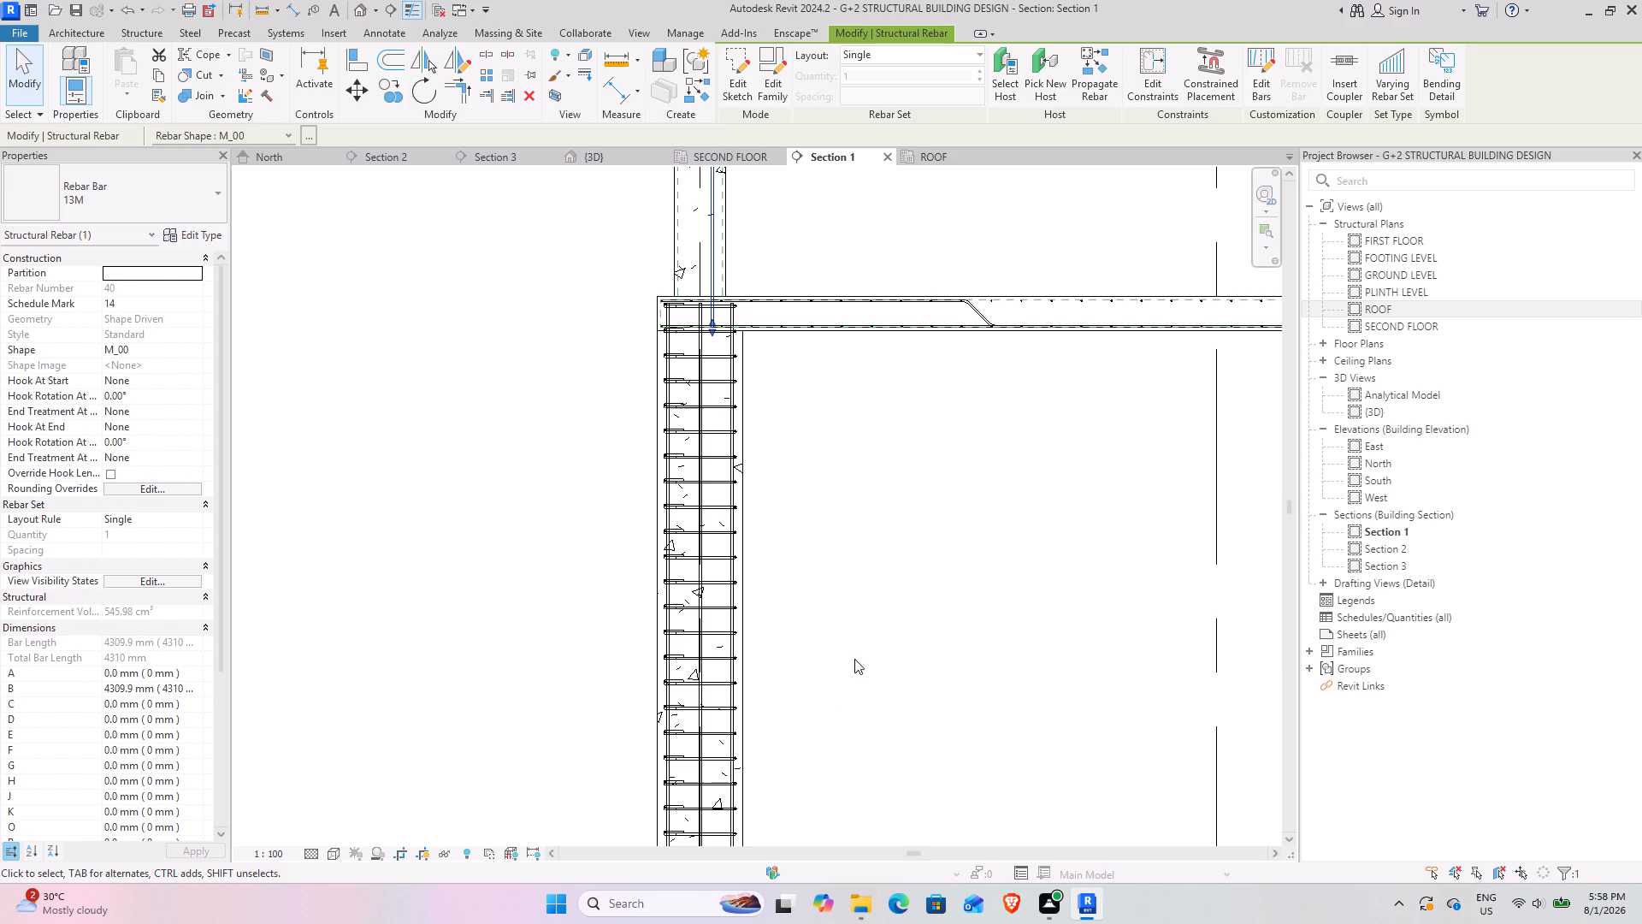
{"action": "middle_click_drag", "start_coordinate": [888, 530], "coordinate": [842, 722]}
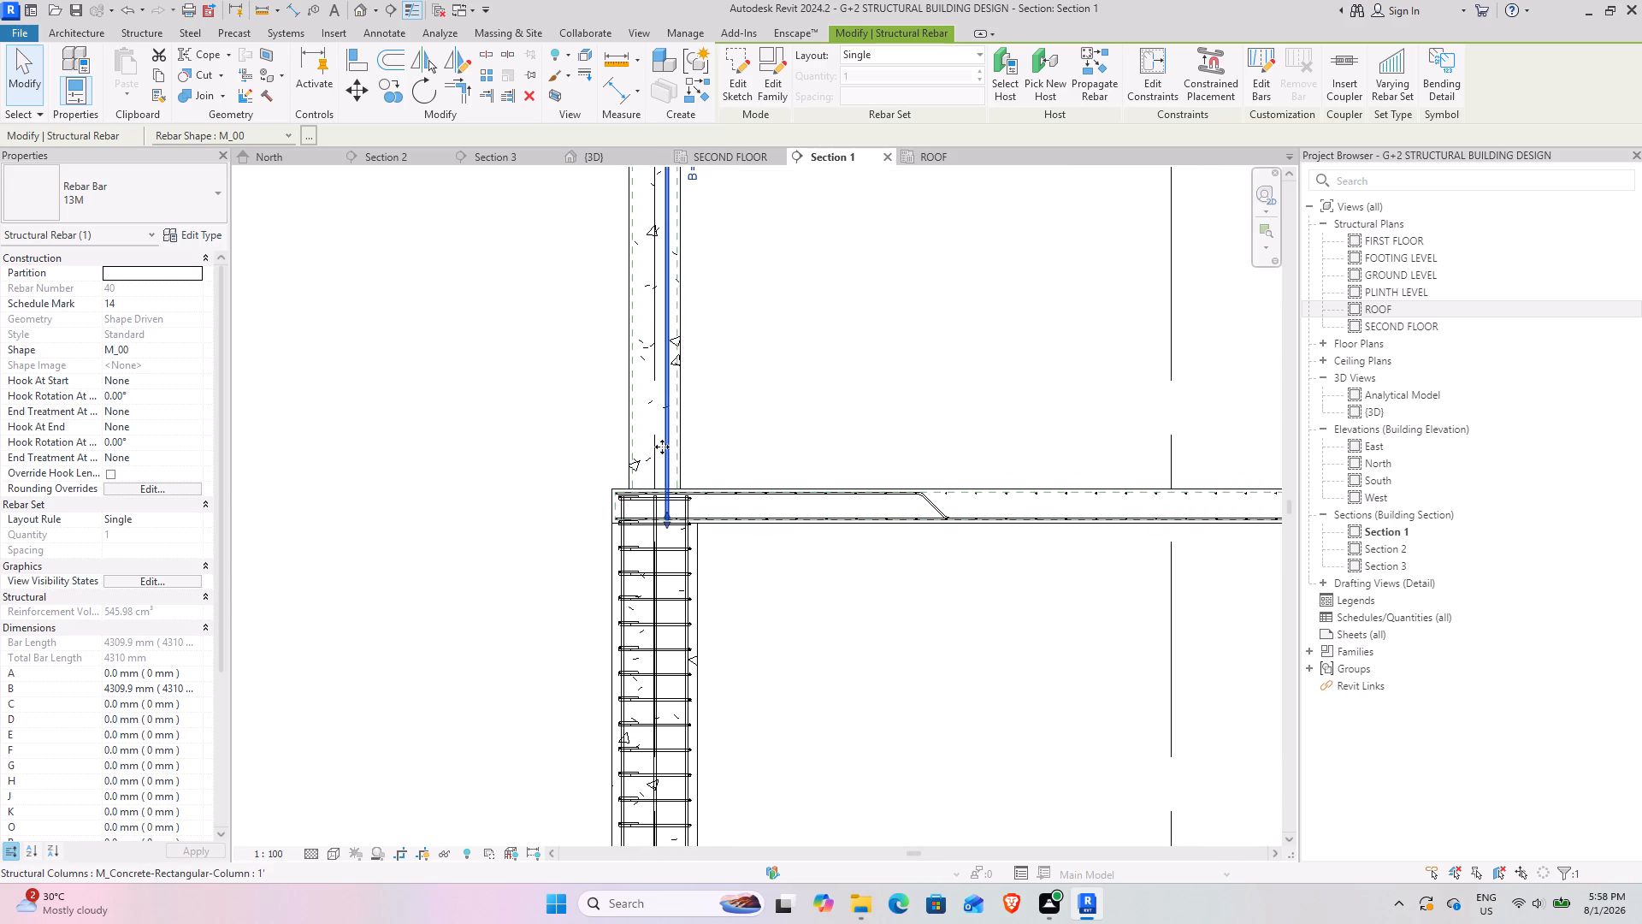
{"action": "scroll", "coordinate": [845, 671], "scroll_direction": "down", "scroll_amount": 2}
{"action": "middle_click_drag", "start_coordinate": [851, 670], "coordinate": [765, 368]}
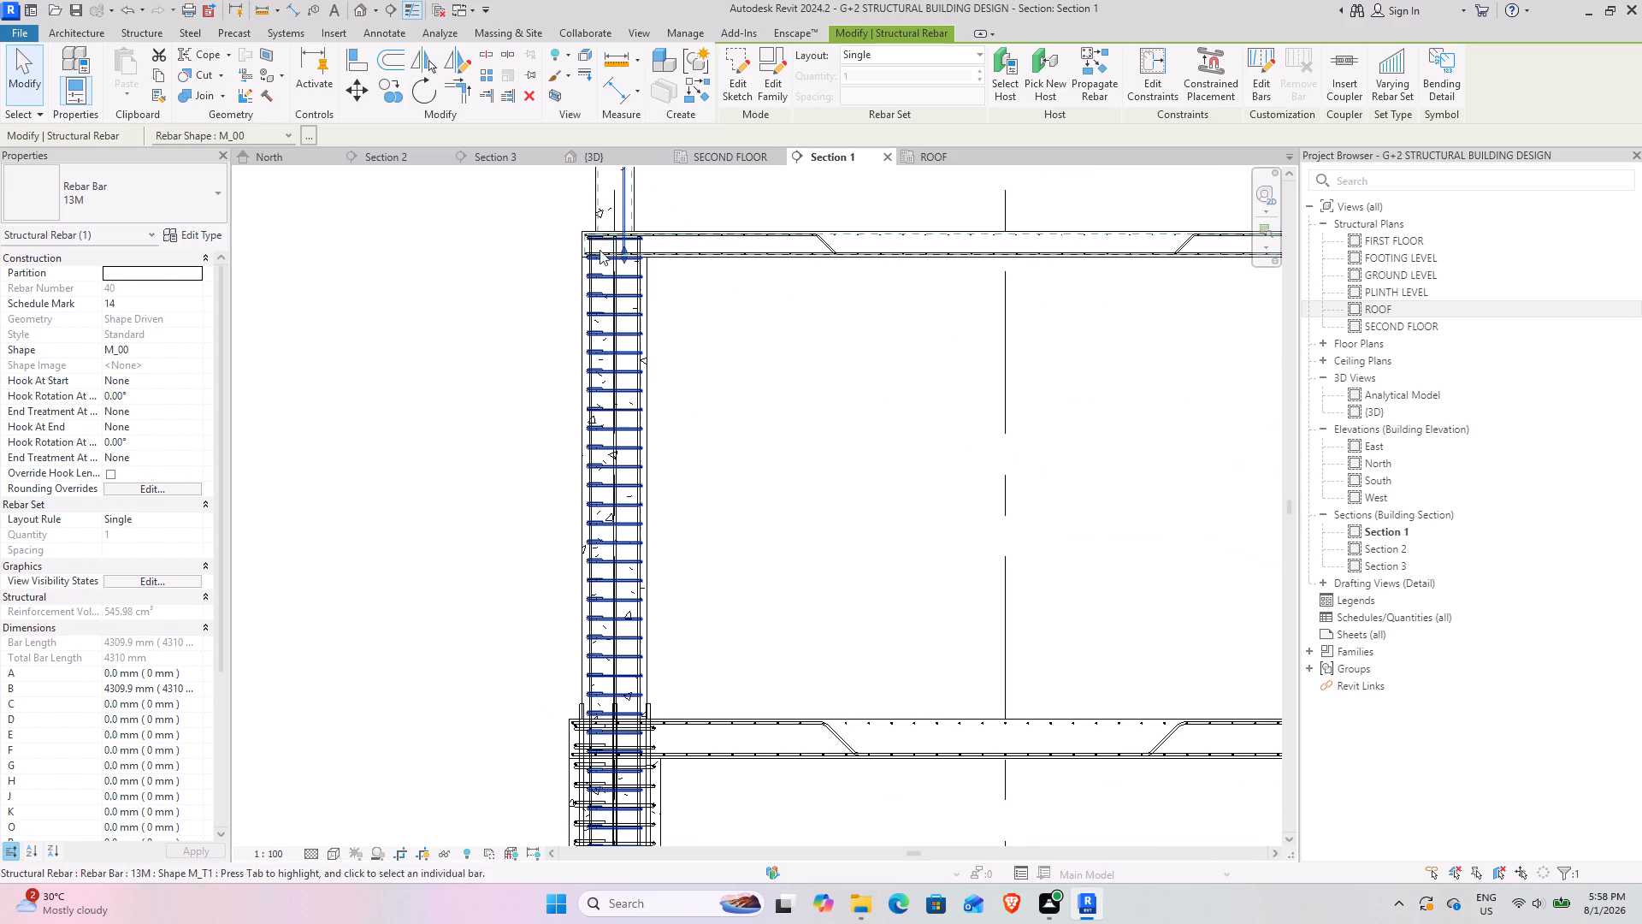
{"action": "left_click_drag", "start_coordinate": [625, 258], "coordinate": [629, 701]}
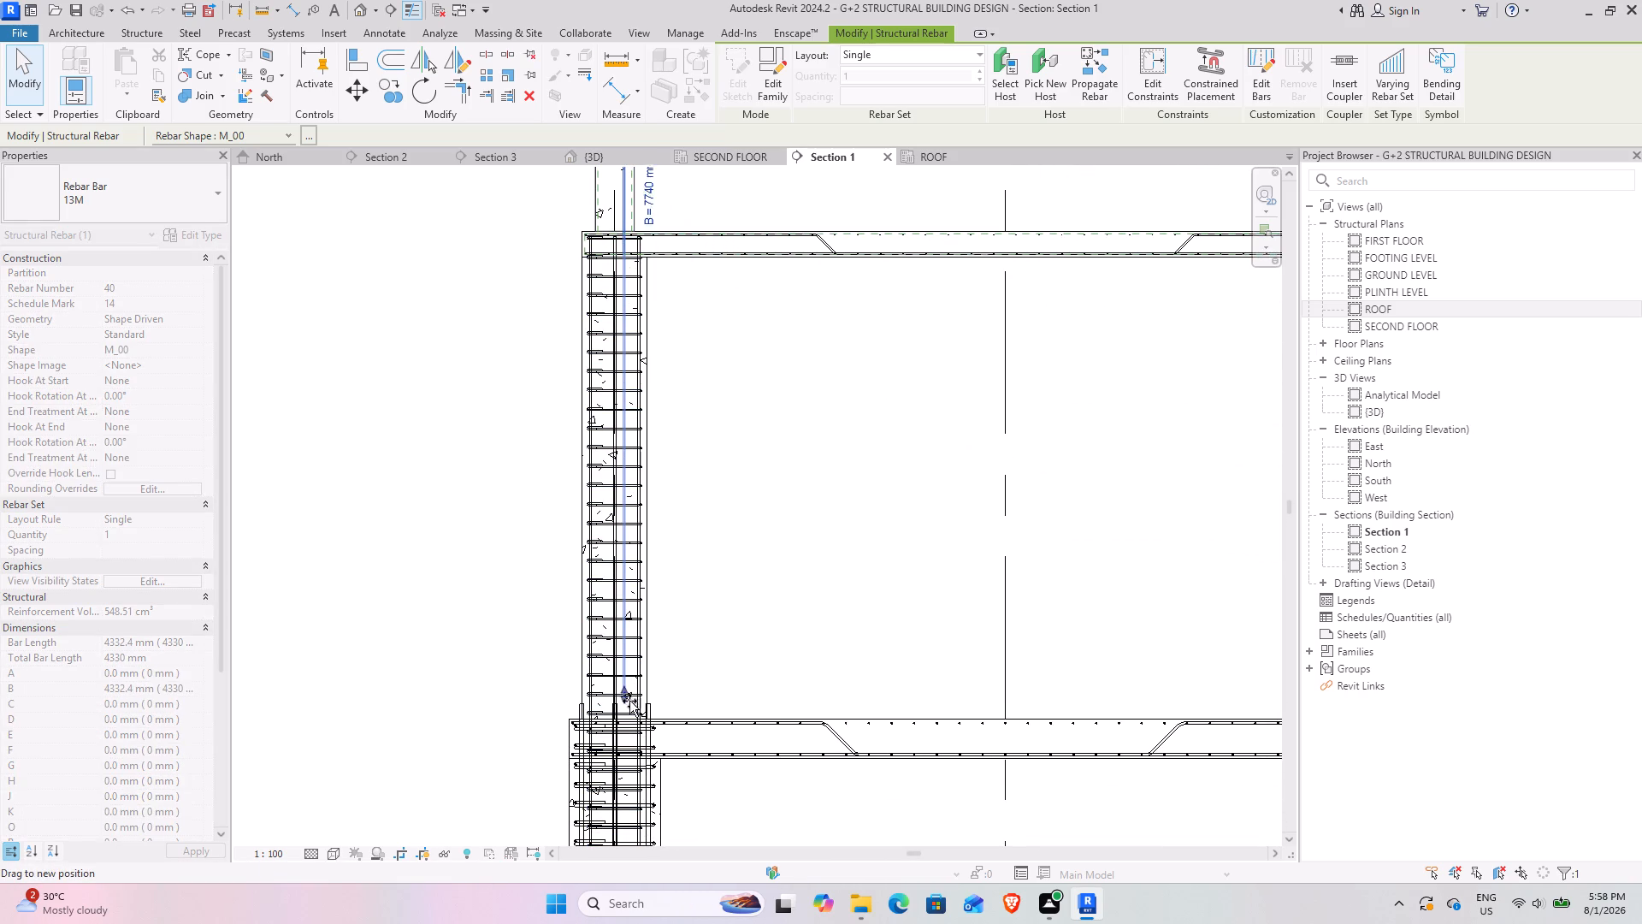
{"action": "left_click_drag", "start_coordinate": [629, 701], "coordinate": [641, 715]}
In the ROOF plan, move the bar toward the column's upper-right corner, about 50 mm and 55 mm from the adjacent faces.
{"action": "left_click", "coordinate": [948, 146]}
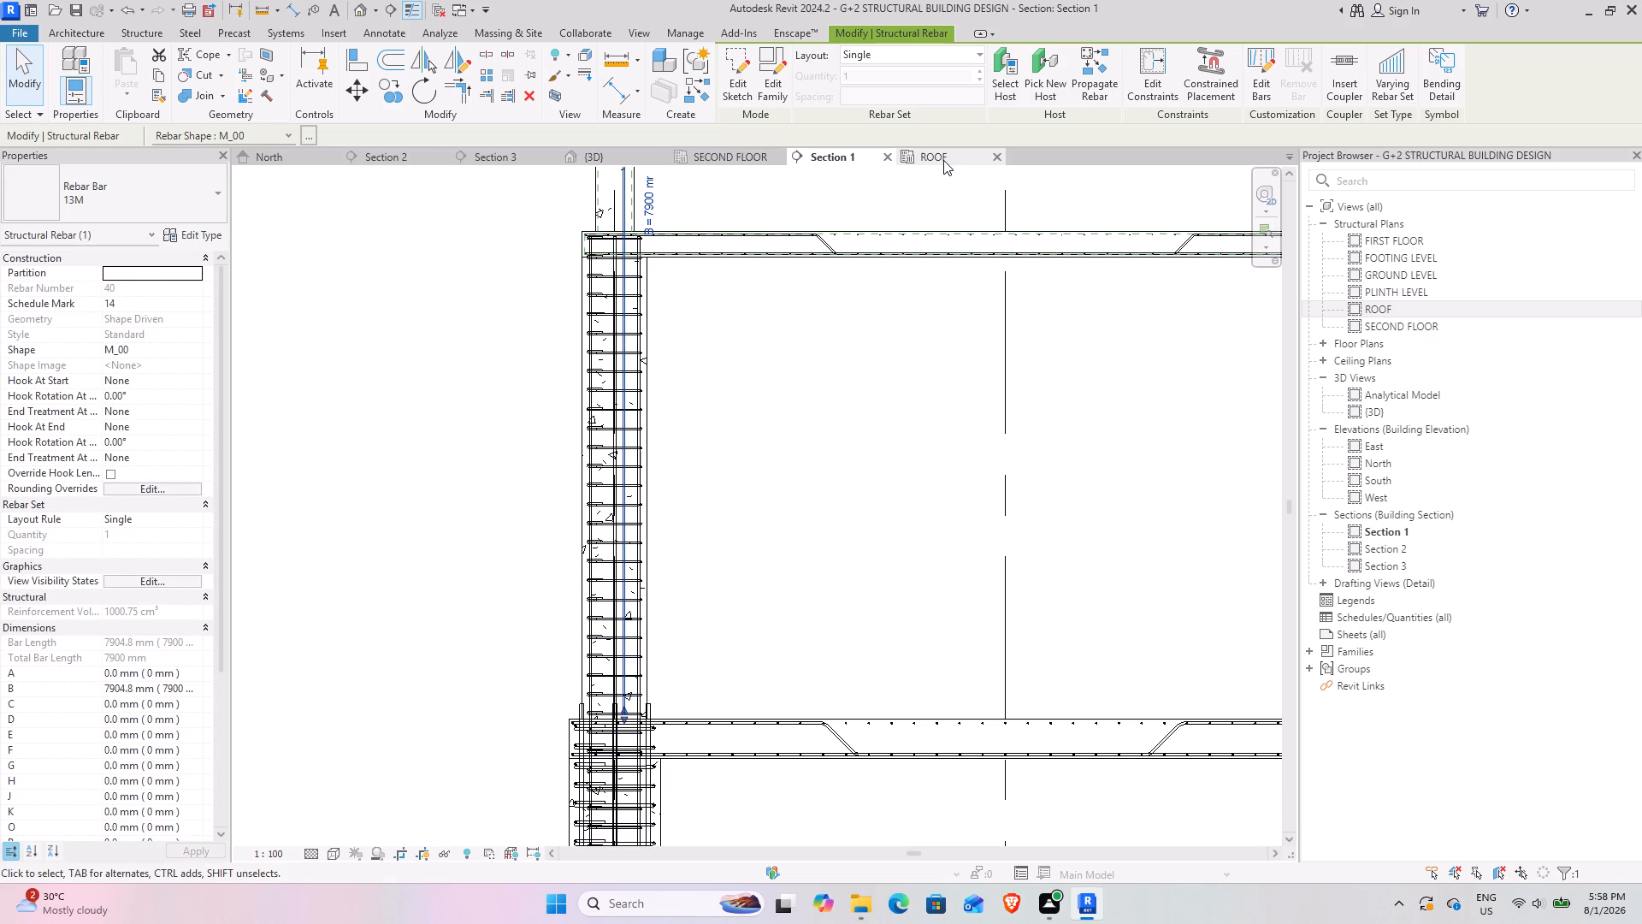
{"action": "left_click", "coordinate": [943, 160]}
{"action": "scroll", "coordinate": [631, 500], "scroll_direction": "down", "scroll_amount": 3}
{"action": "middle_click_drag", "start_coordinate": [563, 483], "coordinate": [638, 382]}
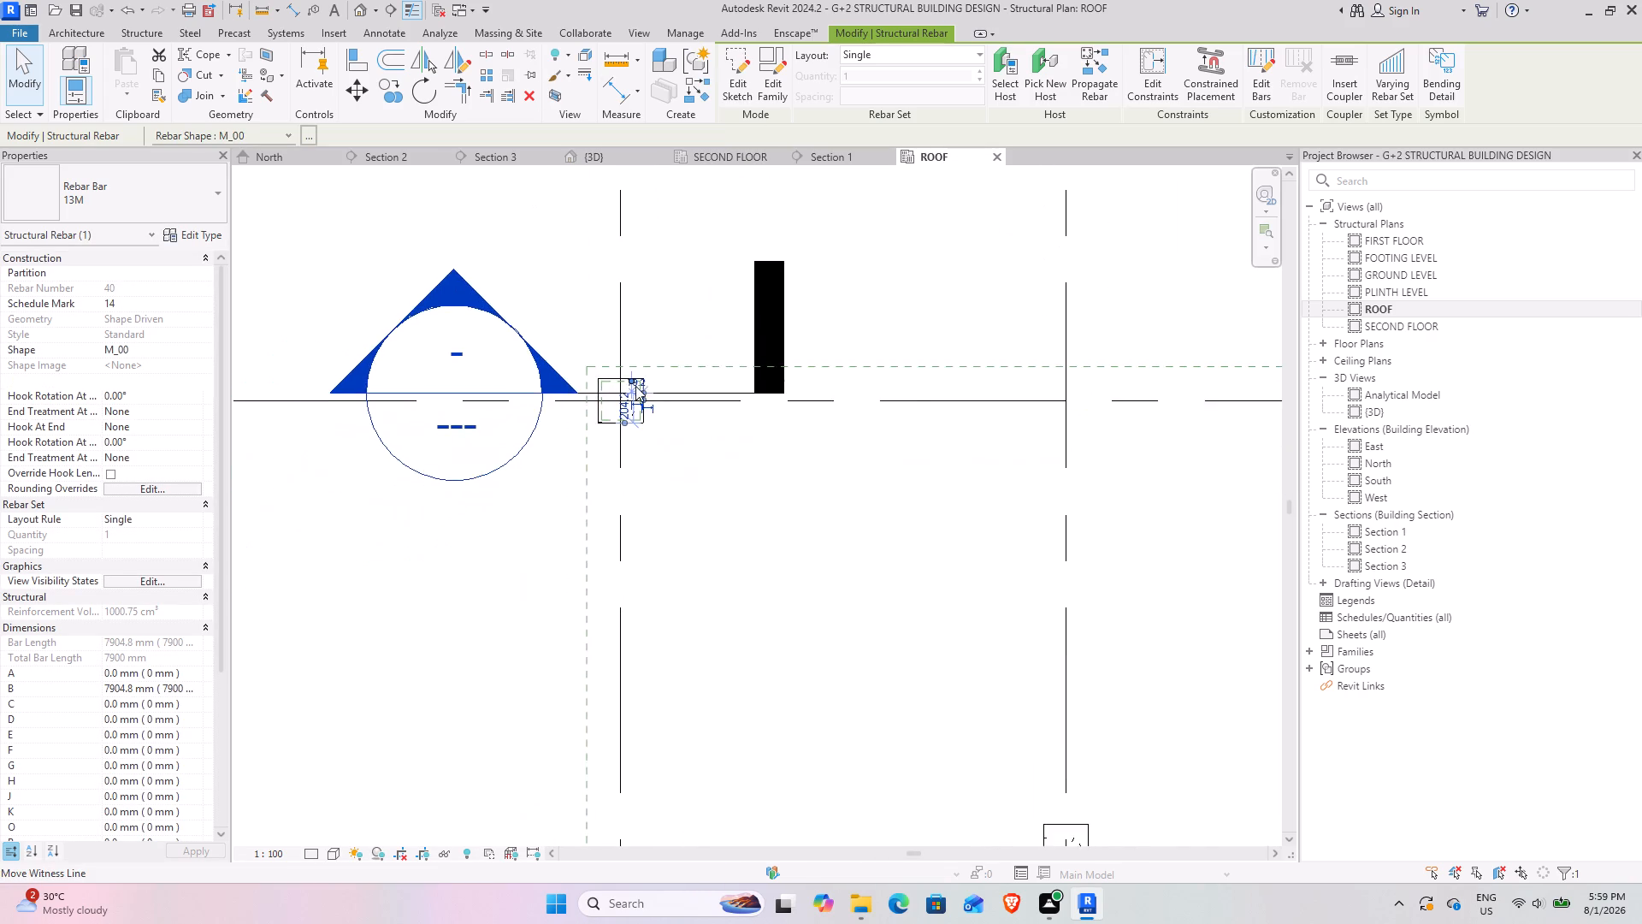
{"action": "scroll", "coordinate": [635, 386], "scroll_direction": "up", "scroll_amount": 20}
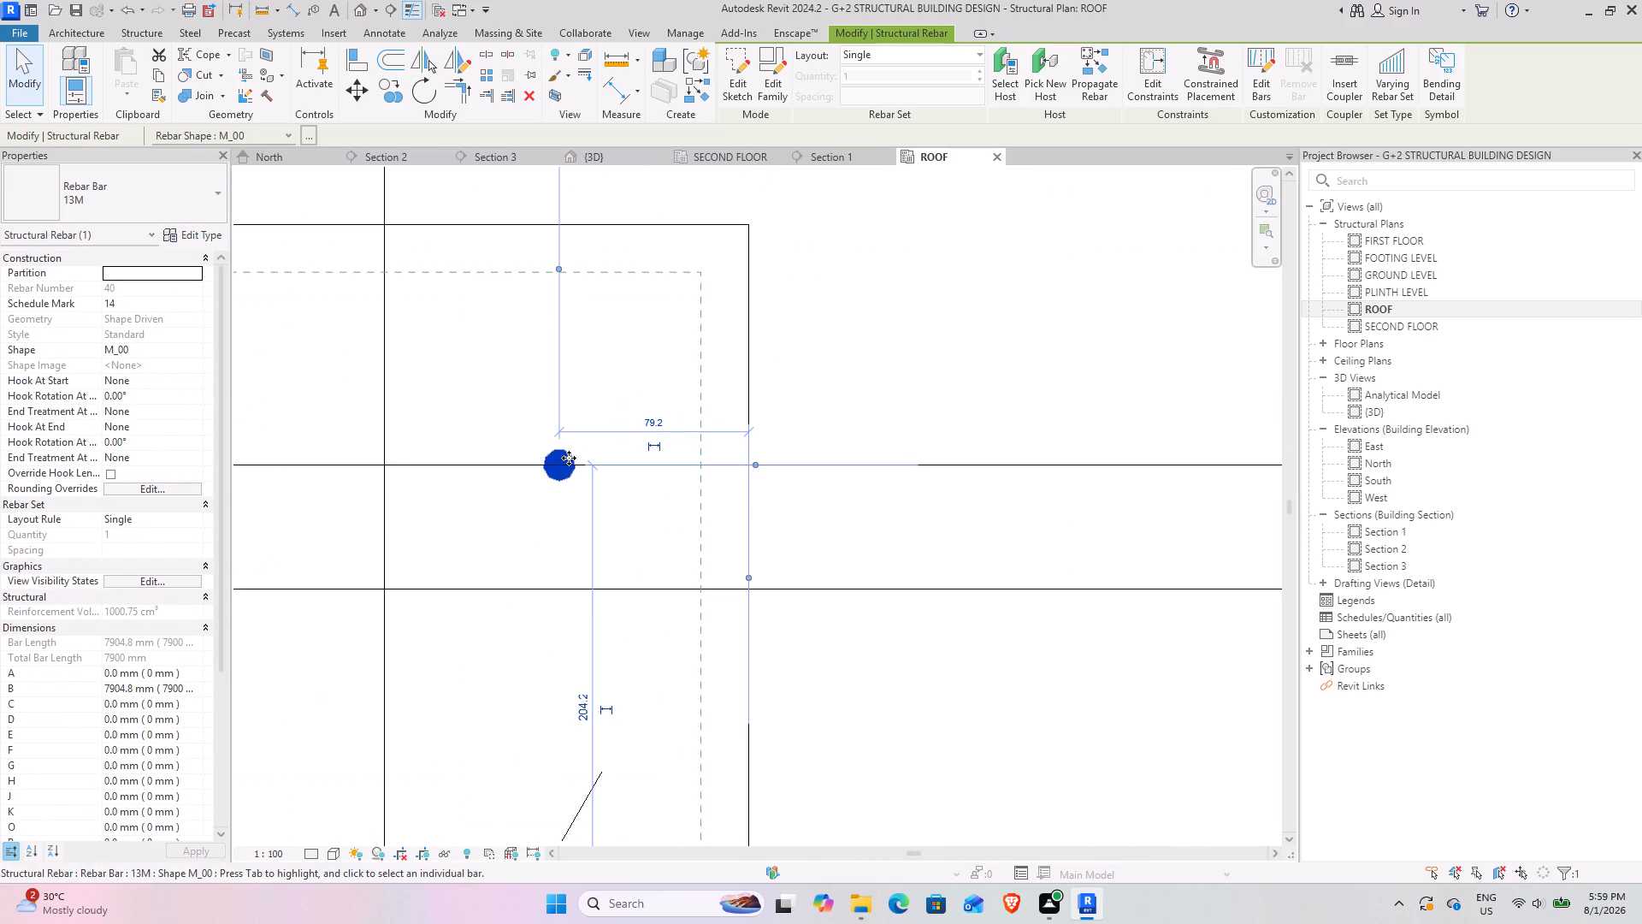
{"action": "left_click_drag", "start_coordinate": [564, 461], "coordinate": [629, 348]}
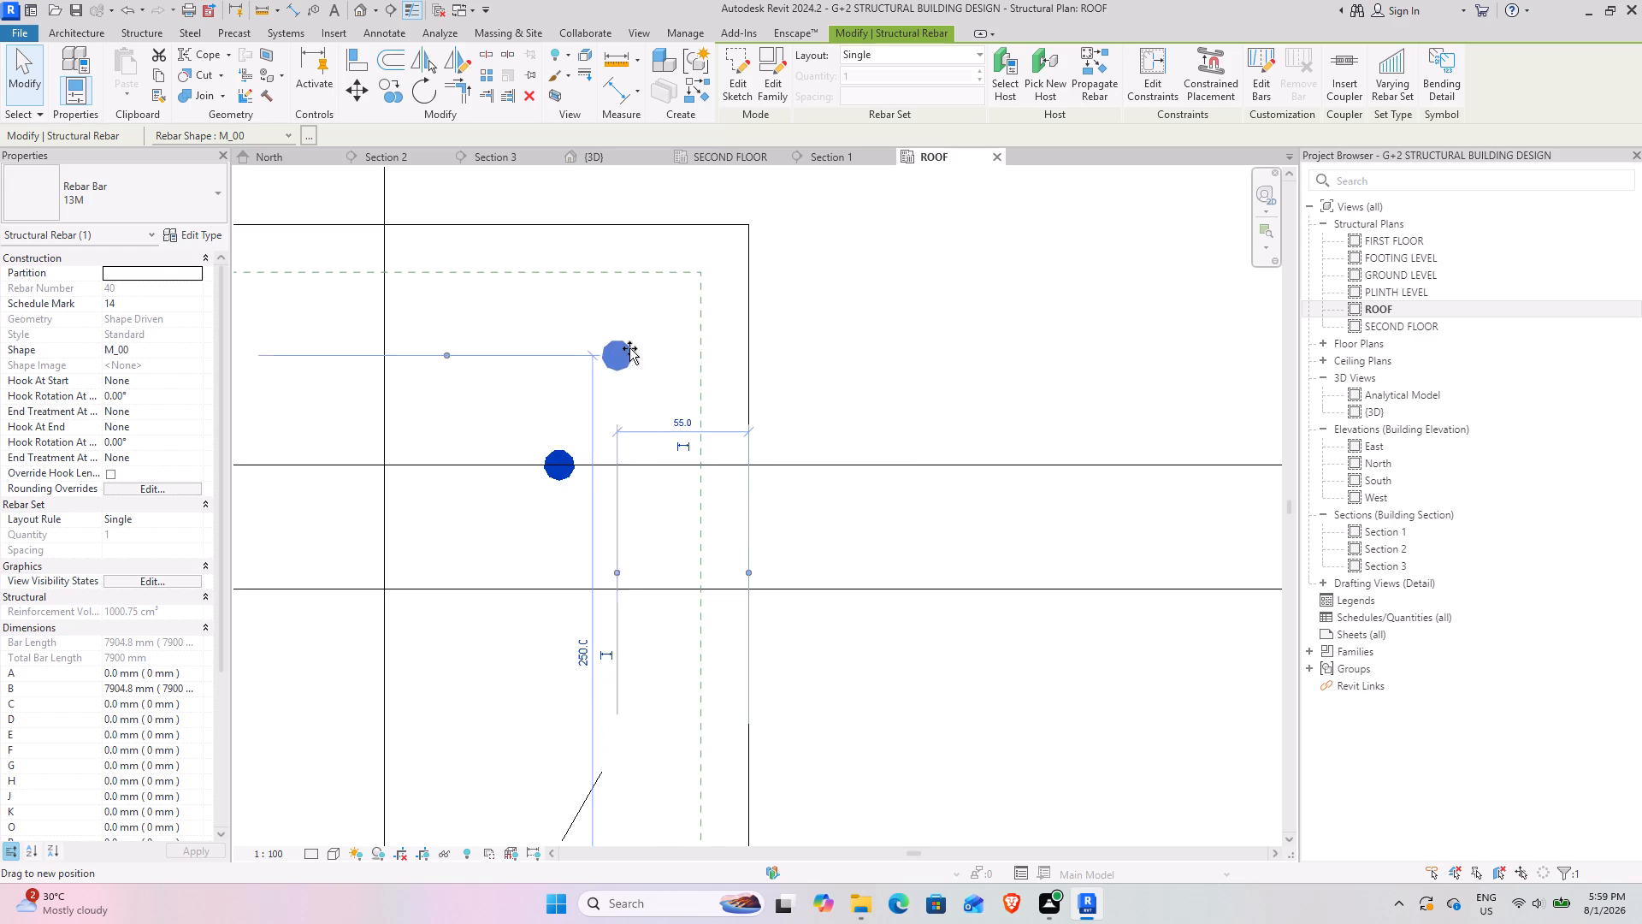
{"action": "left_click_drag", "start_coordinate": [629, 348], "coordinate": [686, 289]}
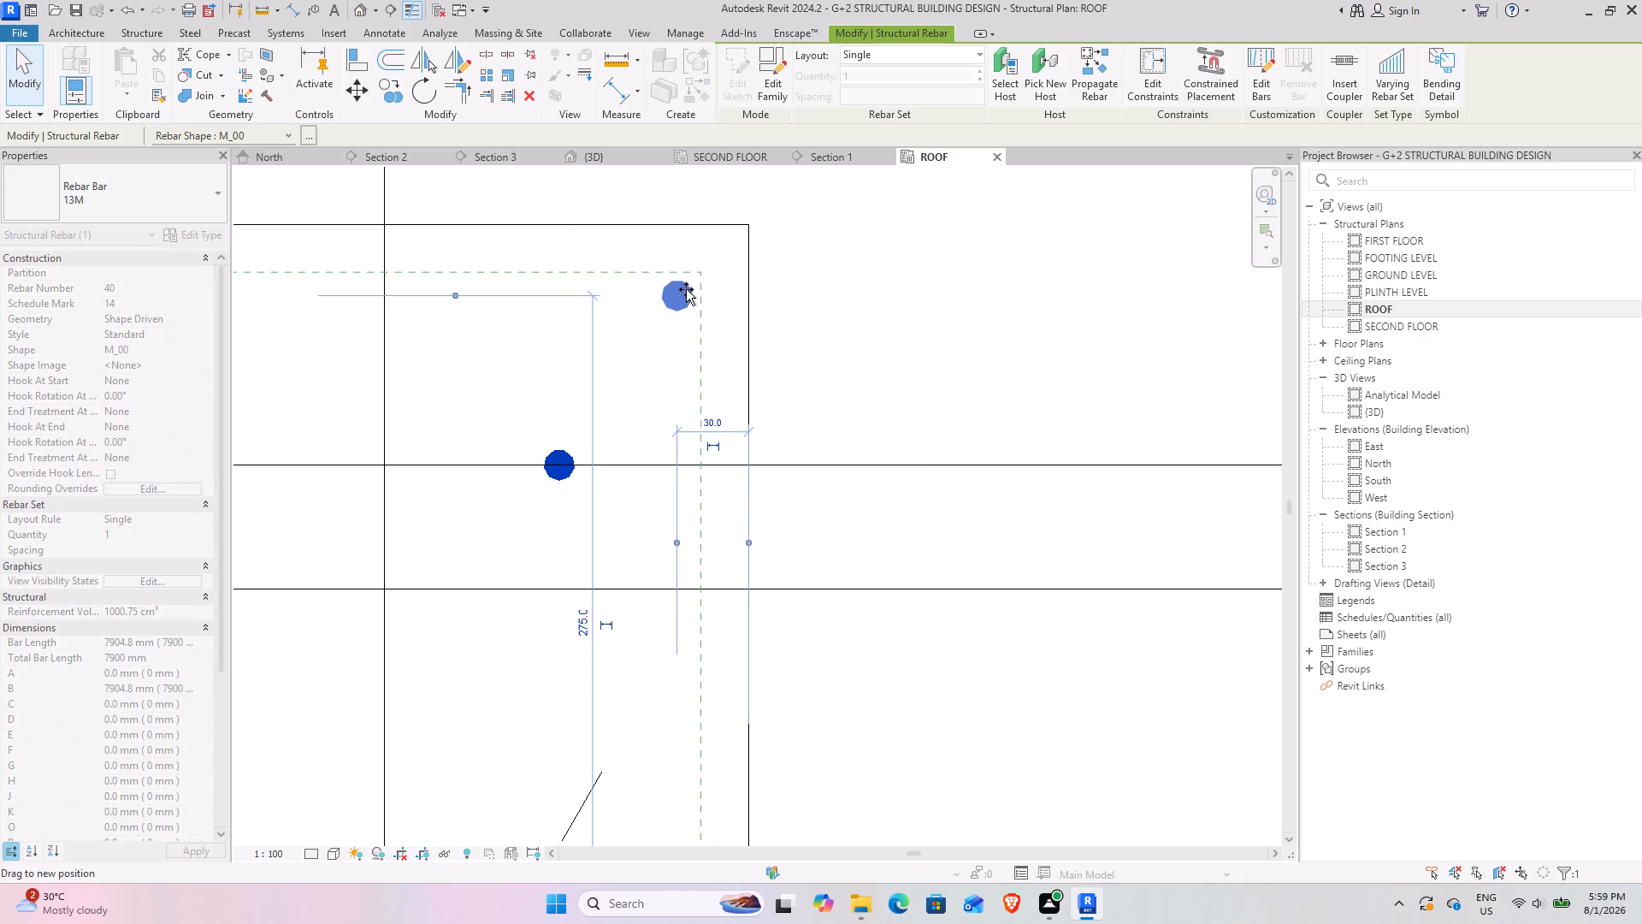
{"action": "left_click_drag", "start_coordinate": [686, 289], "coordinate": [639, 354]}
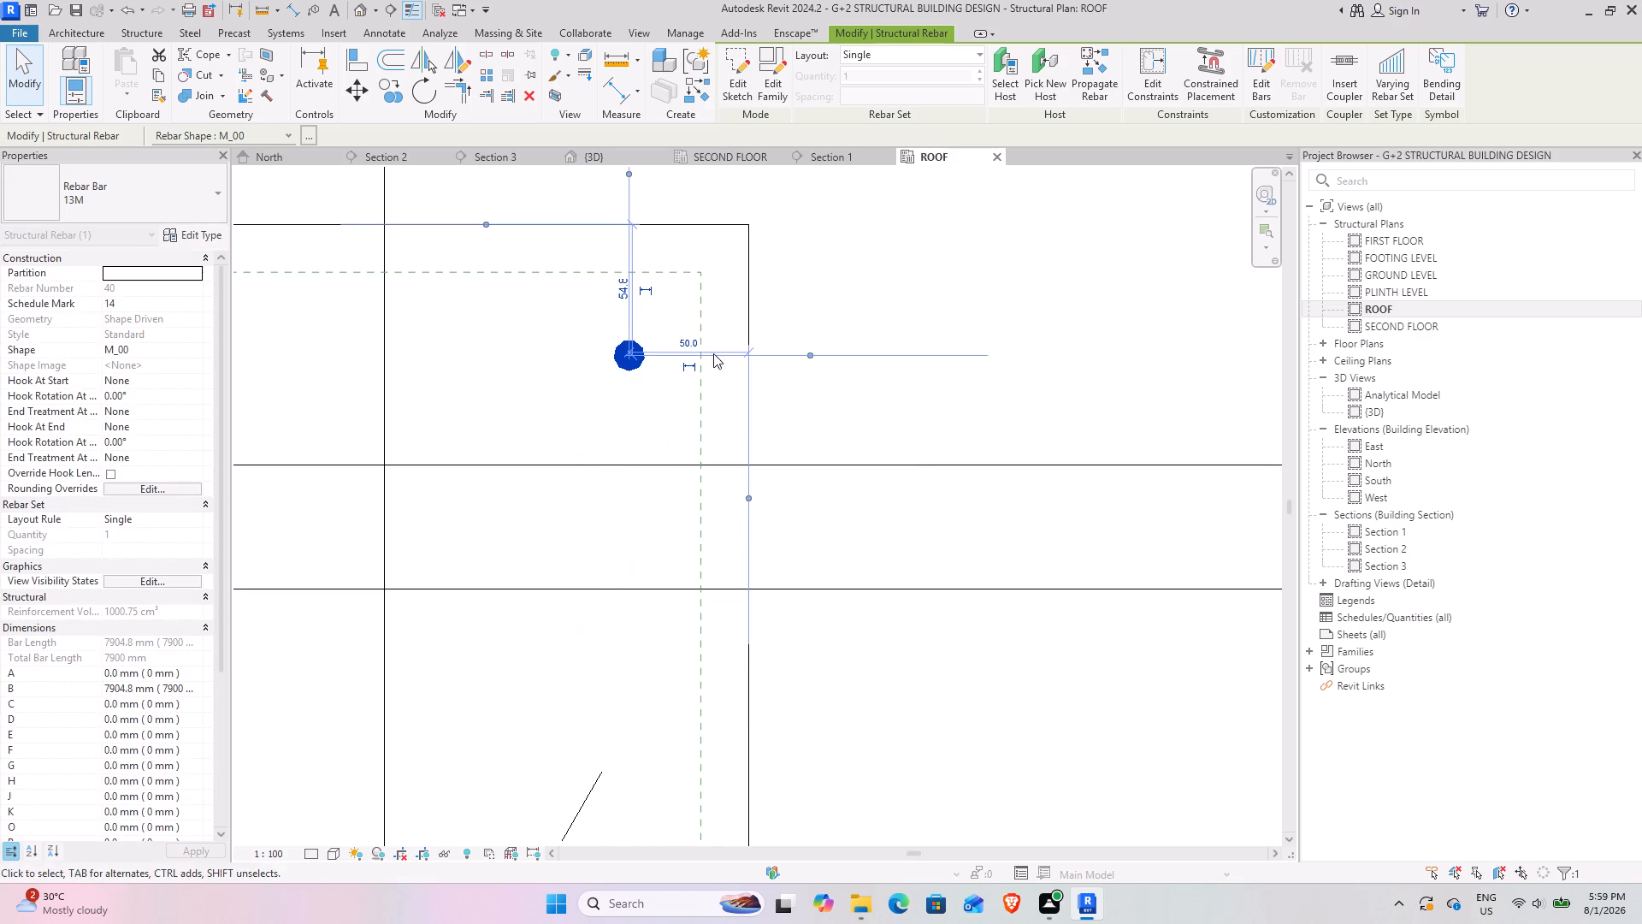
In Section 1, give the grid 1 column's M_T1 stirrup a Maximum Spacing layout at 150 mm.
{"action": "left_click", "coordinate": [827, 157]}
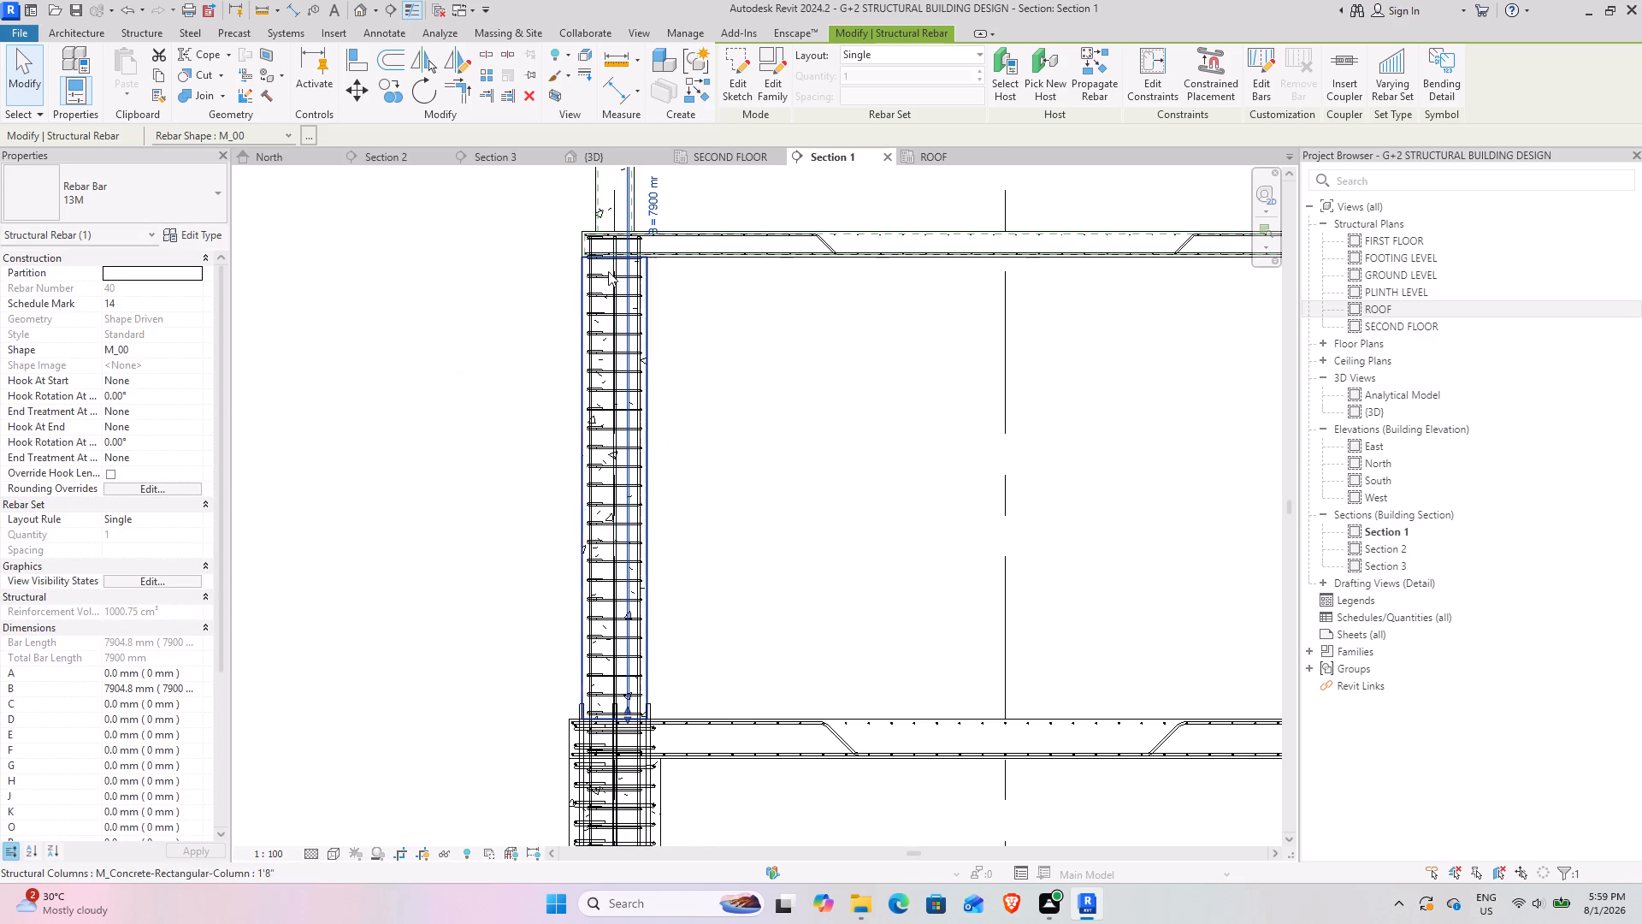
{"action": "scroll", "coordinate": [712, 354], "scroll_direction": "down", "scroll_amount": 3}
{"action": "middle_click_drag", "start_coordinate": [751, 259], "coordinate": [698, 670]}
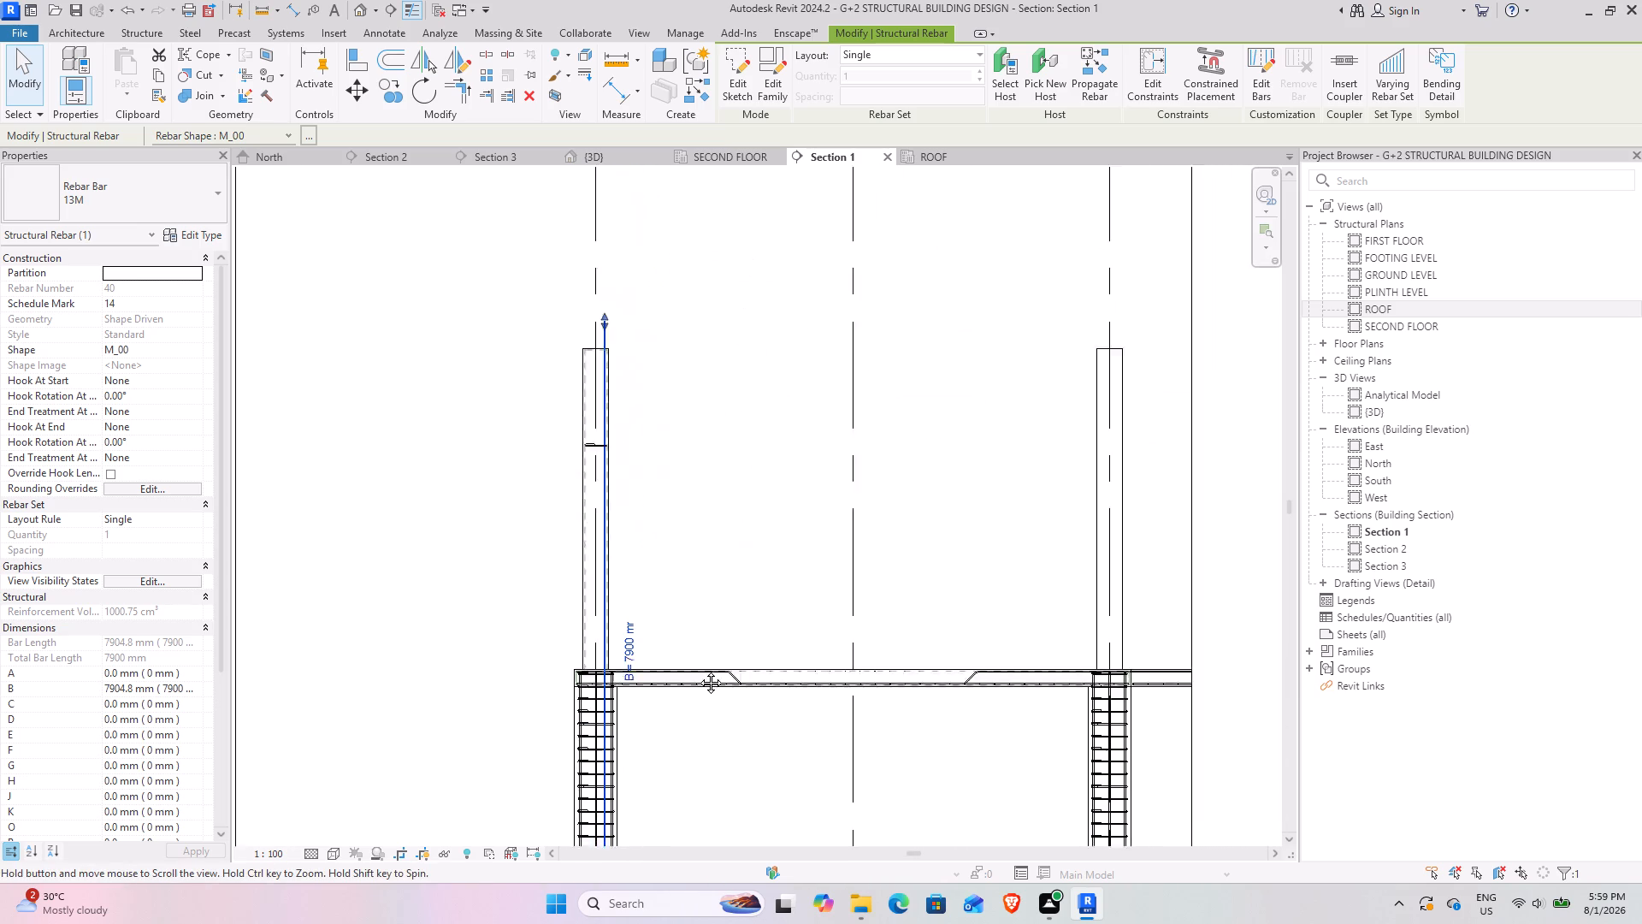
{"action": "middle_click_drag", "start_coordinate": [698, 670], "coordinate": [689, 686]}
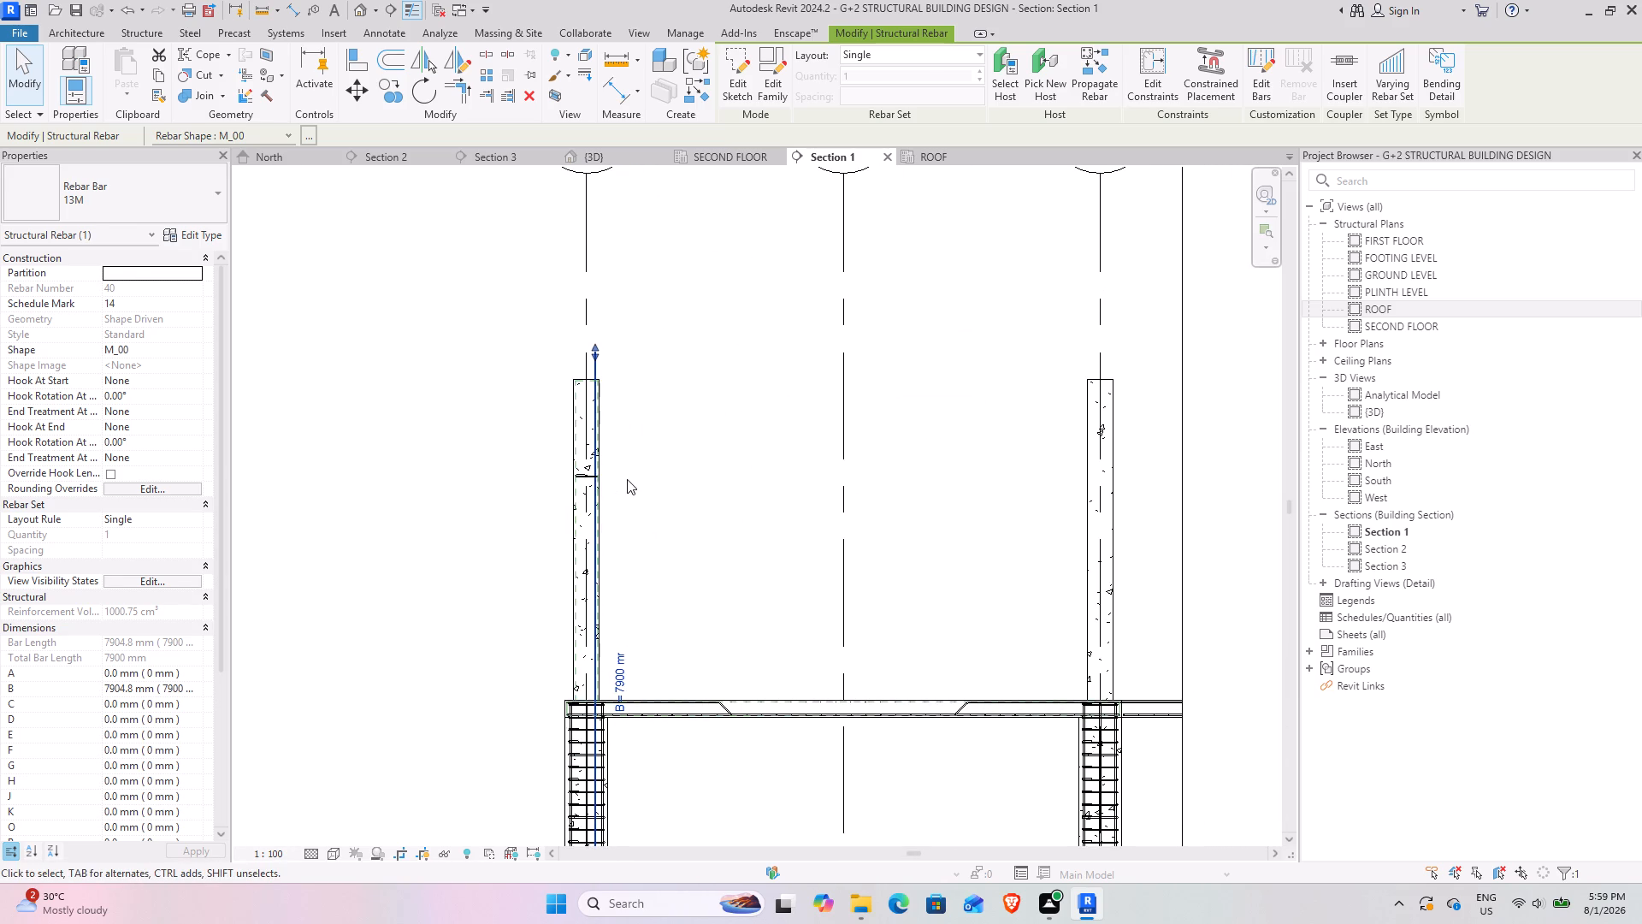
{"action": "left_click", "coordinate": [627, 479]}
{"action": "left_click", "coordinate": [592, 476]}
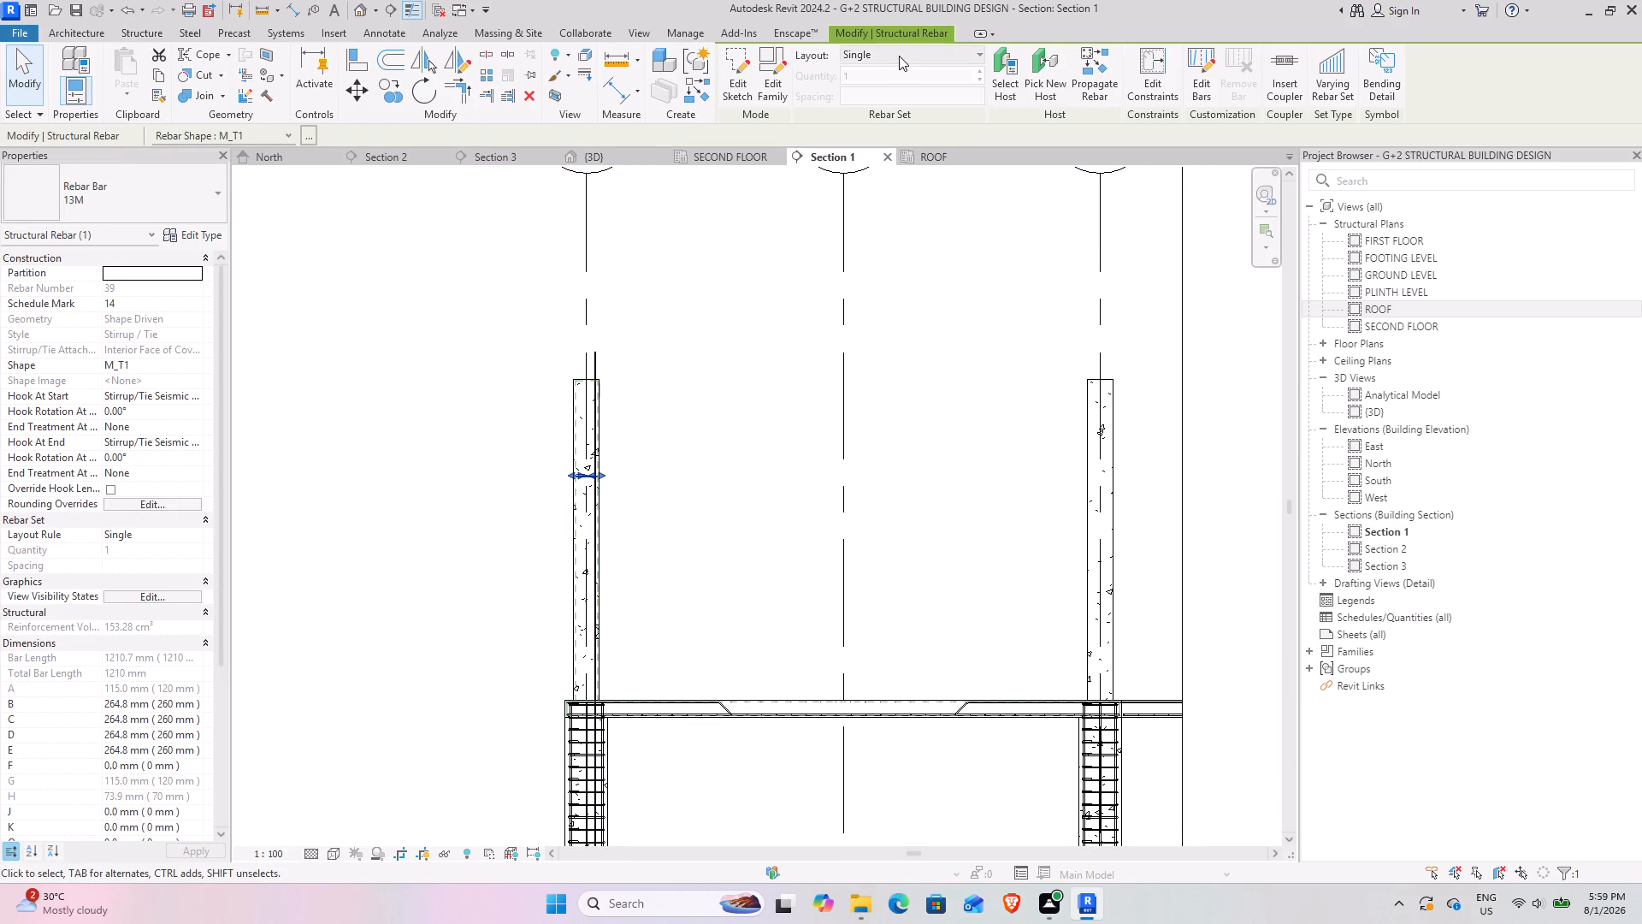
{"action": "left_click", "coordinate": [899, 56]}
{"action": "left_click", "coordinate": [889, 110]}
{"action": "left_click", "coordinate": [904, 100]}
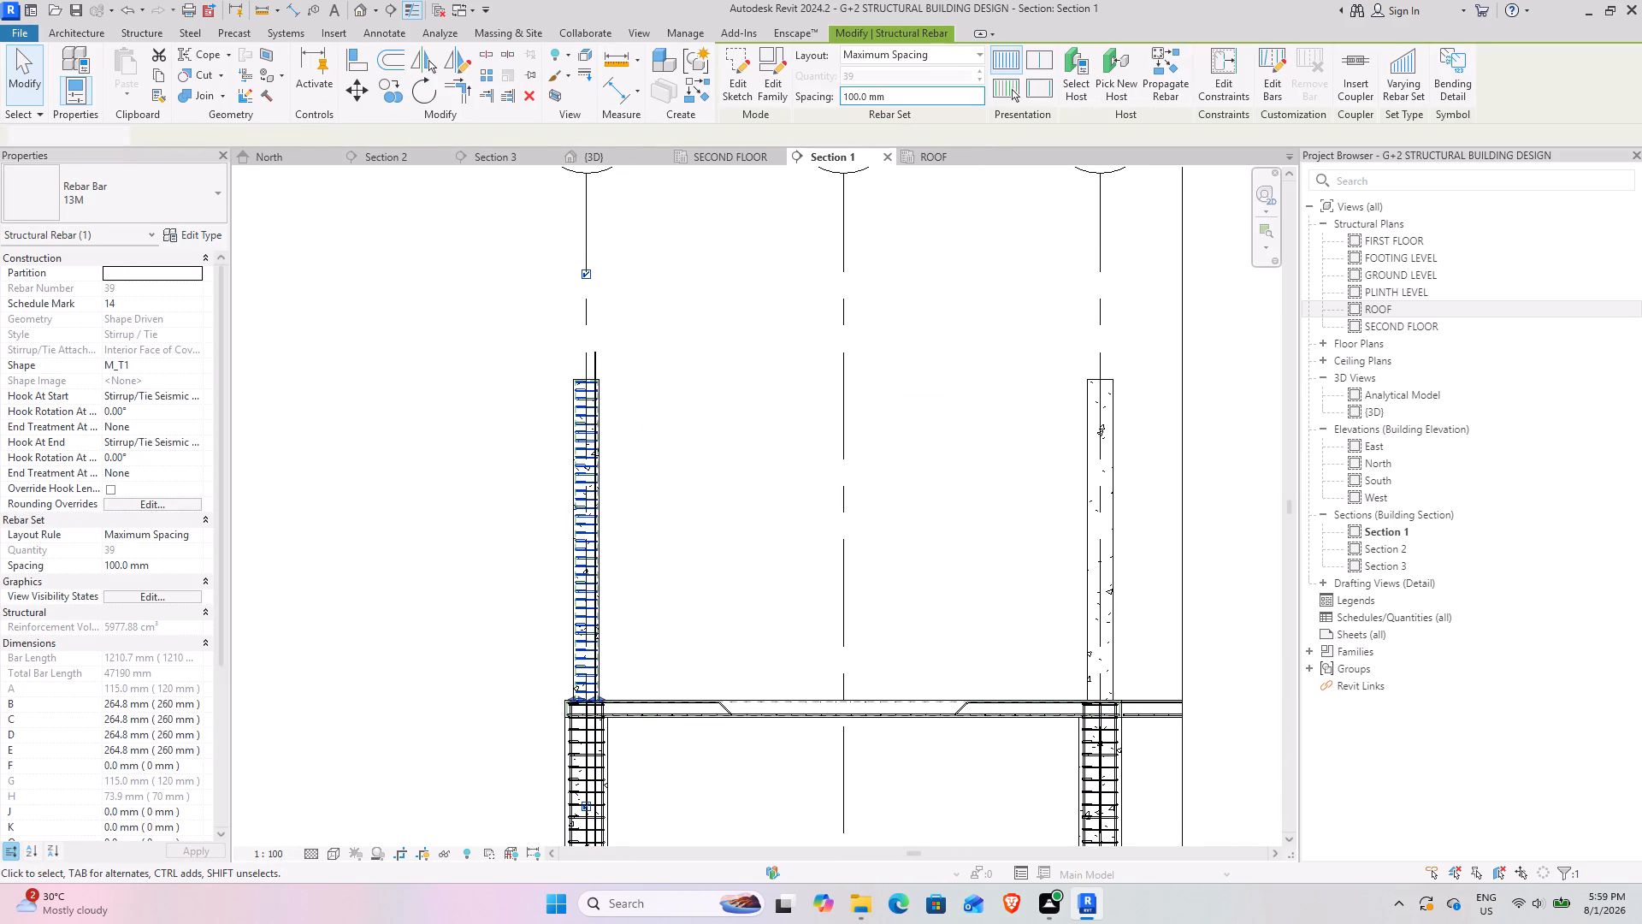
{"action": "key", "text": "1"}
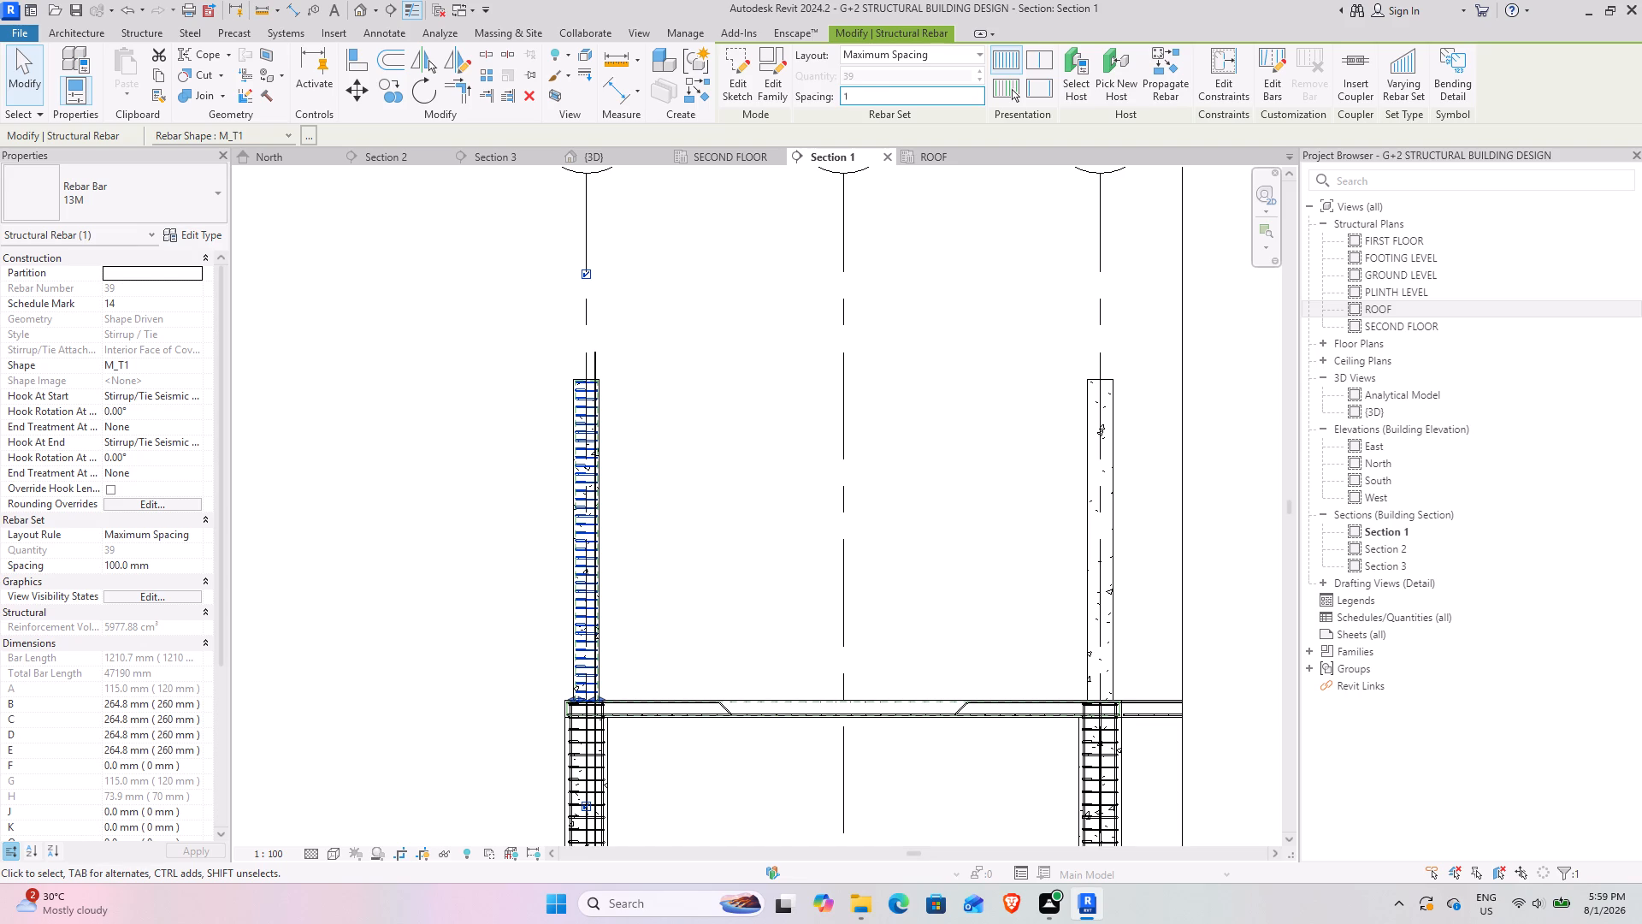
{"action": "type", "text": "50"}
{"action": "key", "text": "Return"}
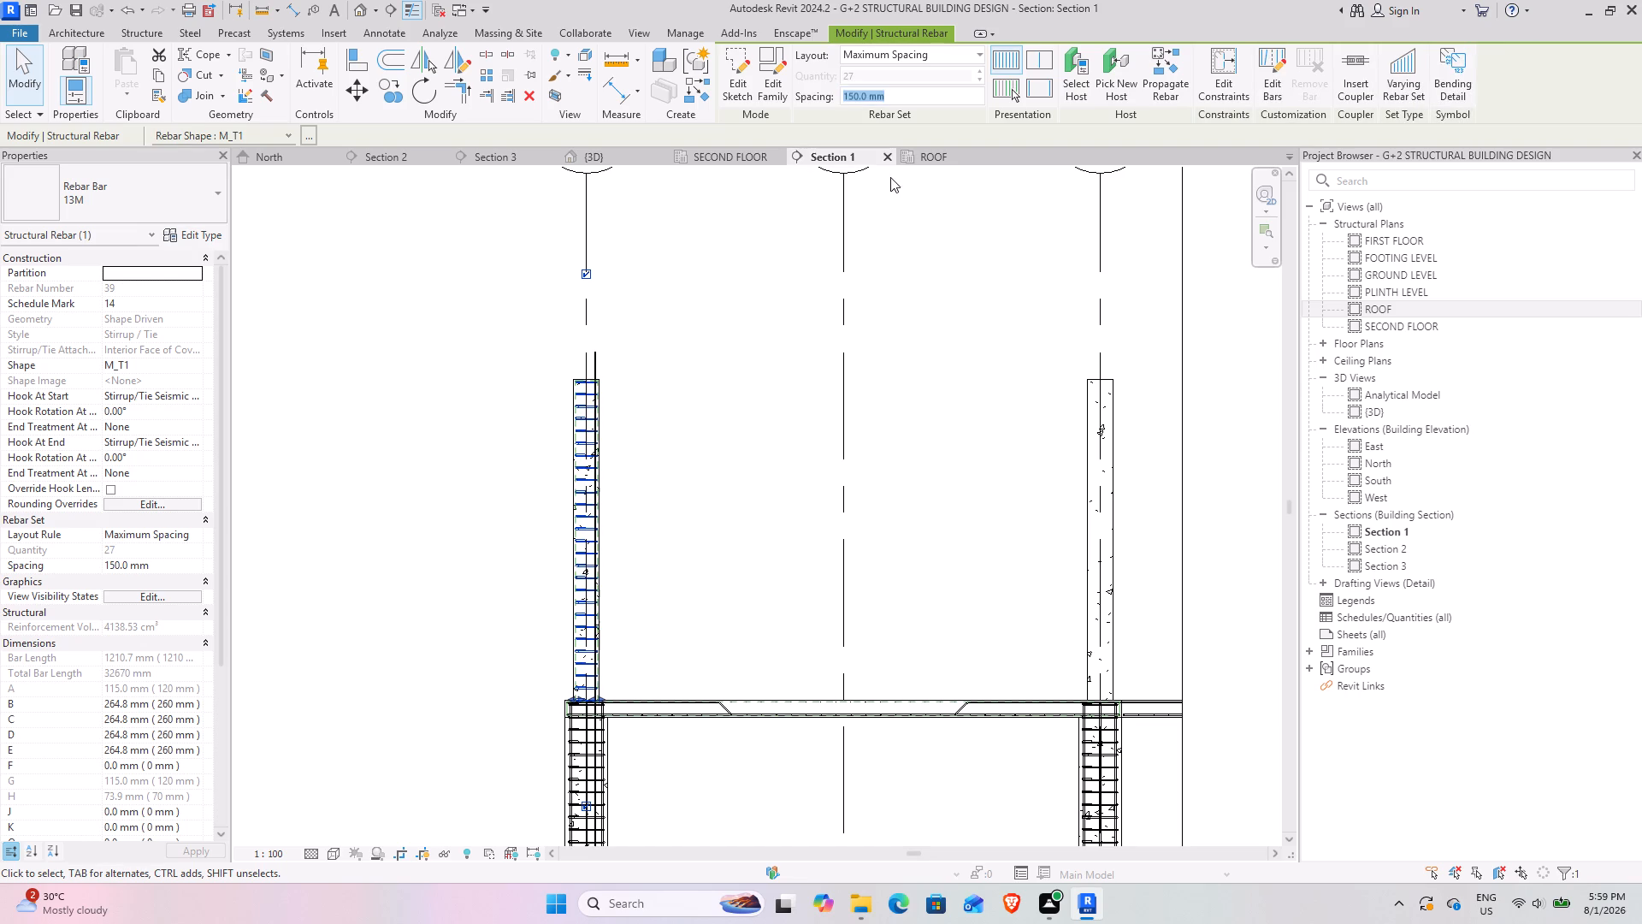
Set the stirrup set's maximum spacing to 130 mm.
{"action": "left_click", "coordinate": [890, 94]}
{"action": "key", "text": "1"}
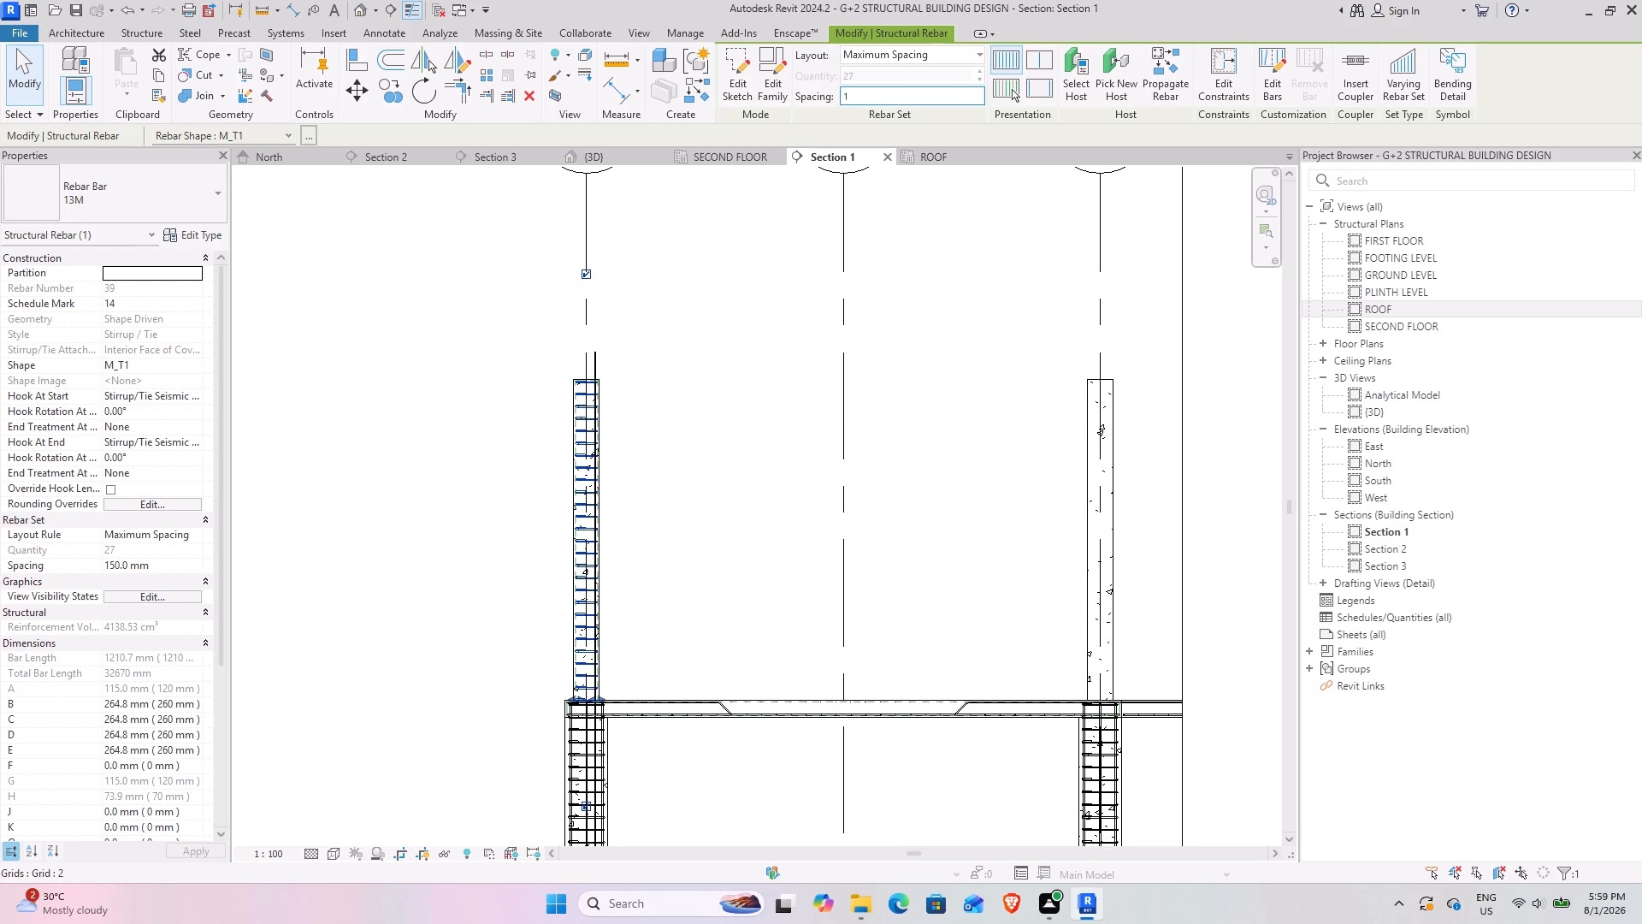
{"action": "type", "text": "30"}
{"action": "key", "text": "Return"}
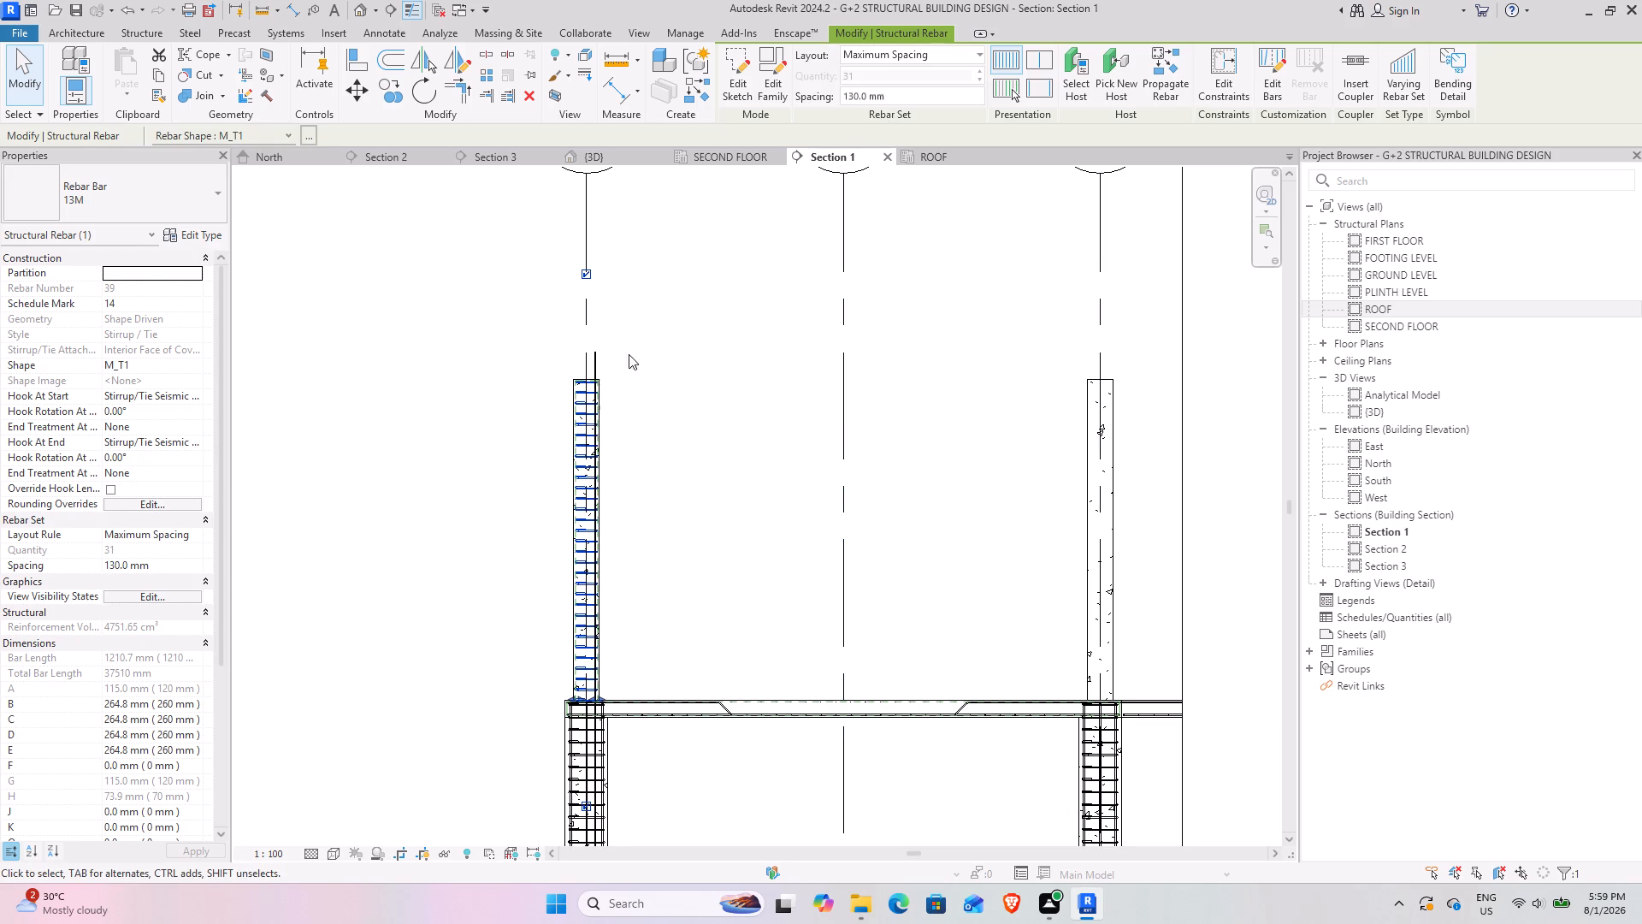
Display the ROOF plan with the Wireframe visual style and Fine detail level.
{"action": "scroll", "coordinate": [586, 390], "scroll_direction": "up", "scroll_amount": 4}
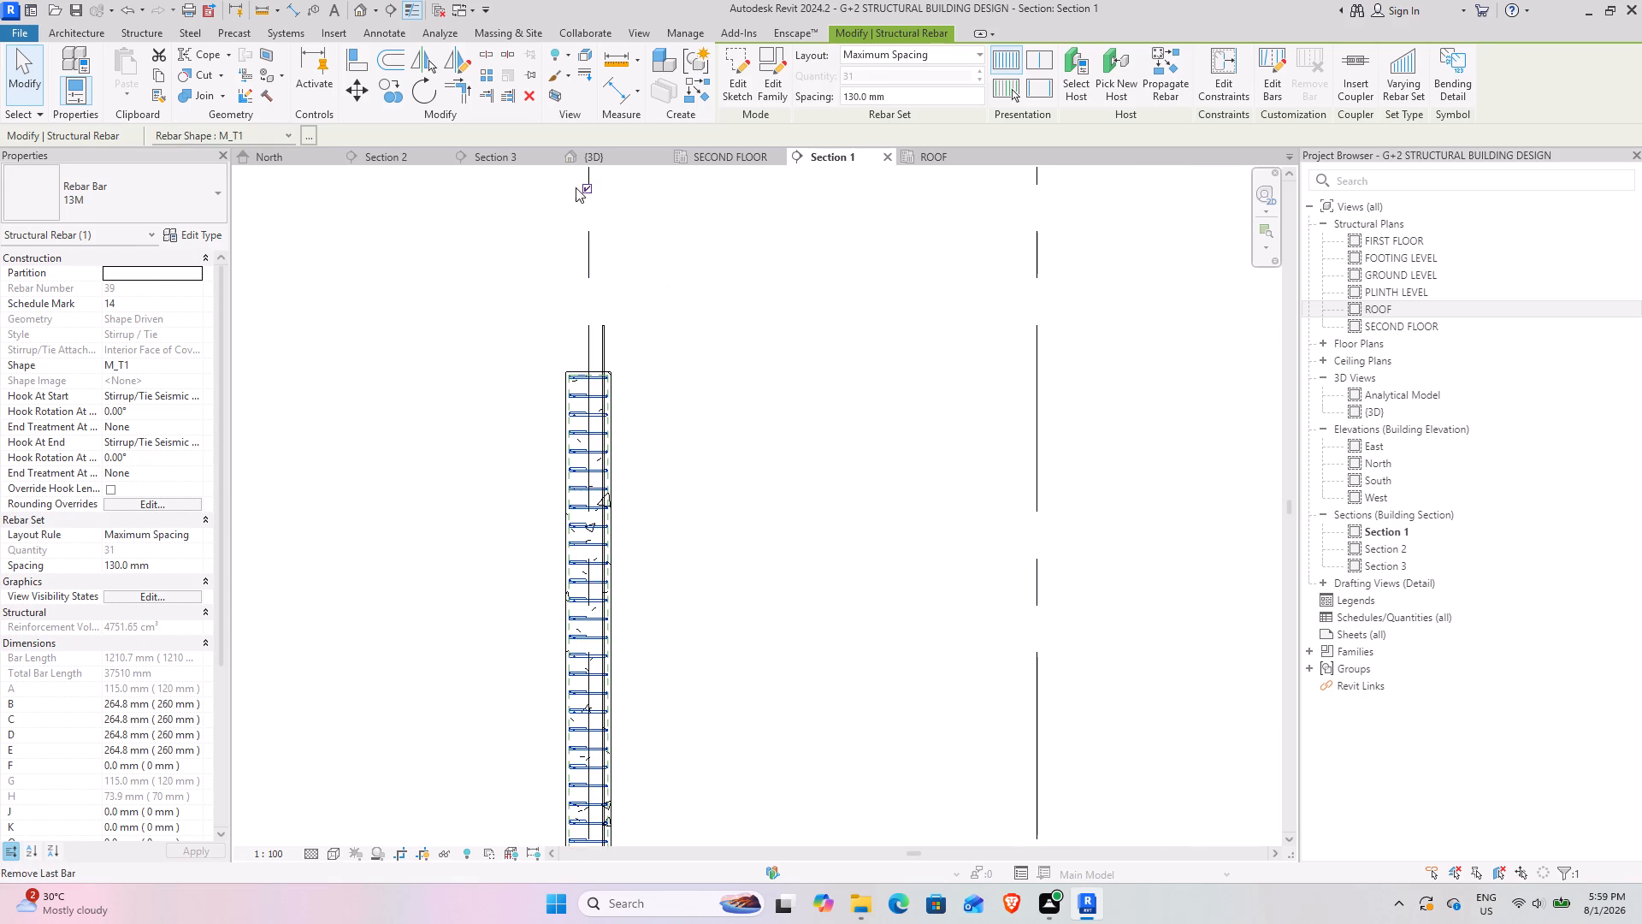
{"action": "left_click", "coordinate": [929, 159]}
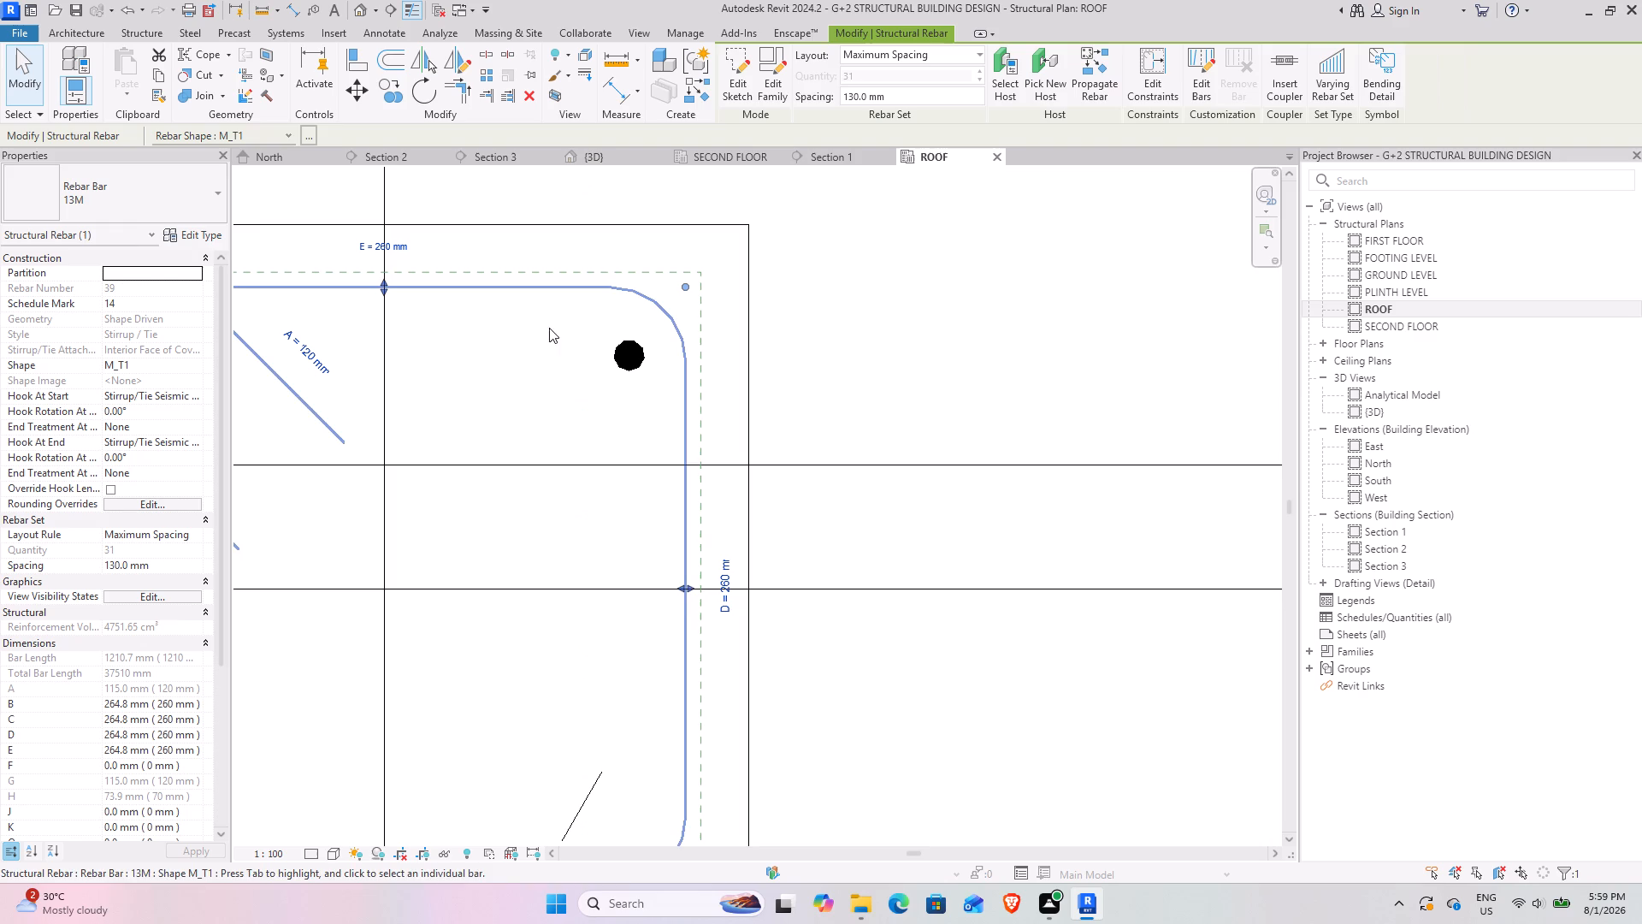
{"action": "left_click", "coordinate": [325, 857]}
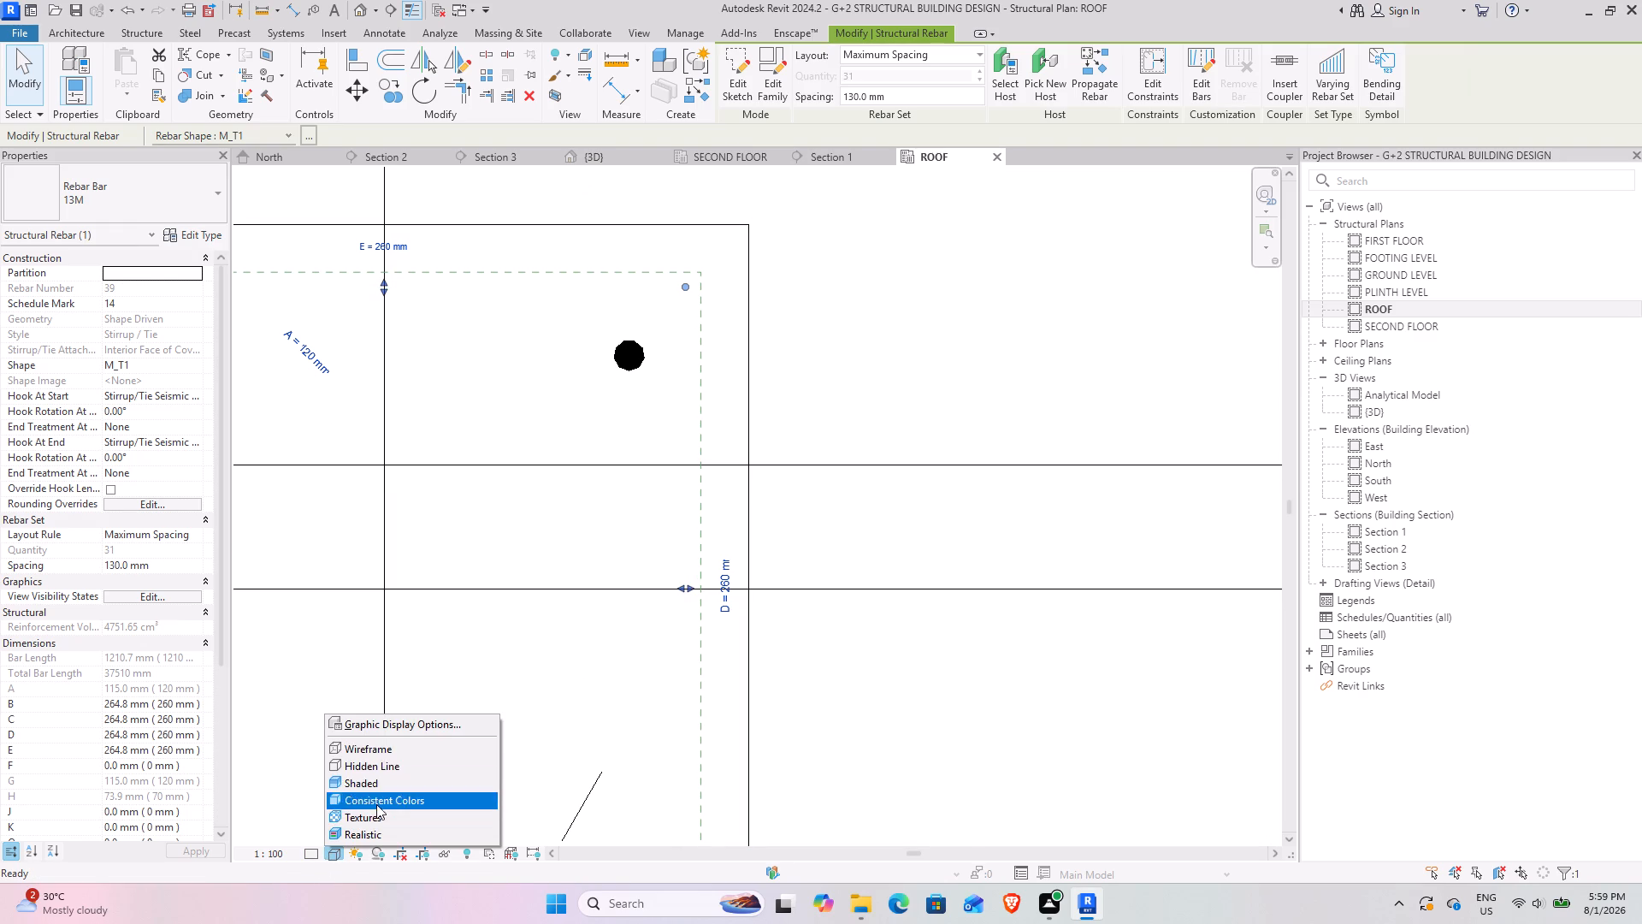
{"action": "left_click", "coordinate": [404, 742]}
{"action": "left_click", "coordinate": [310, 858]}
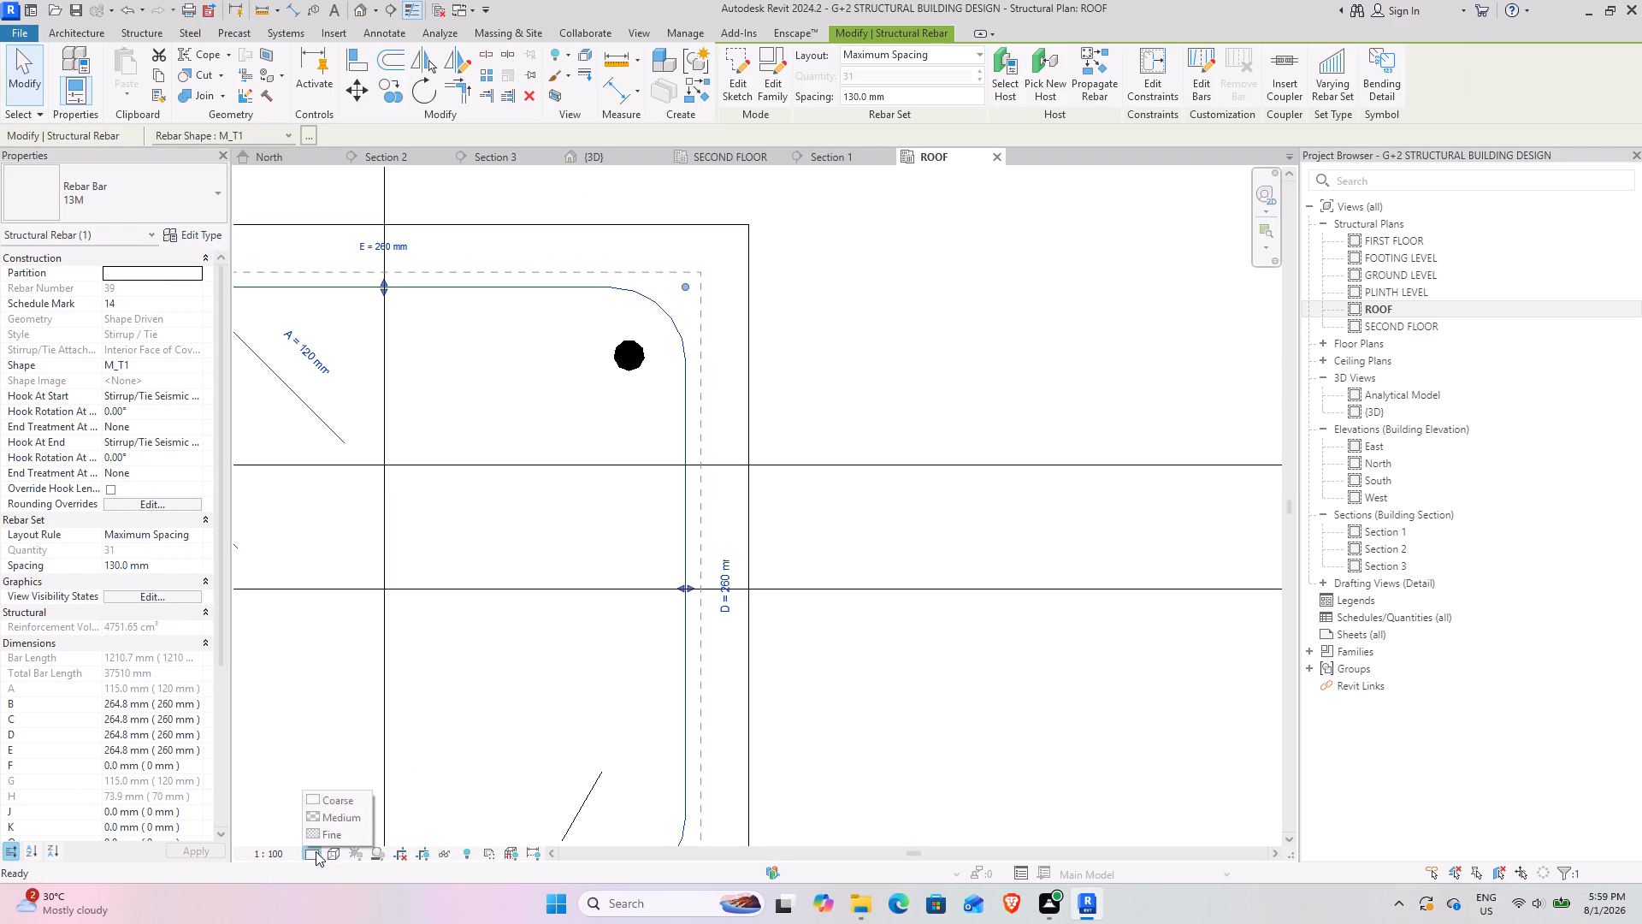
{"action": "left_click", "coordinate": [339, 828]}
Move the straight bar deeper into the stirrup's upper-right corner, about 44.5 mm from both adjacent column faces.
{"action": "scroll", "coordinate": [403, 656], "scroll_direction": "down", "scroll_amount": 4}
{"action": "middle_click_drag", "start_coordinate": [465, 612], "coordinate": [741, 555]}
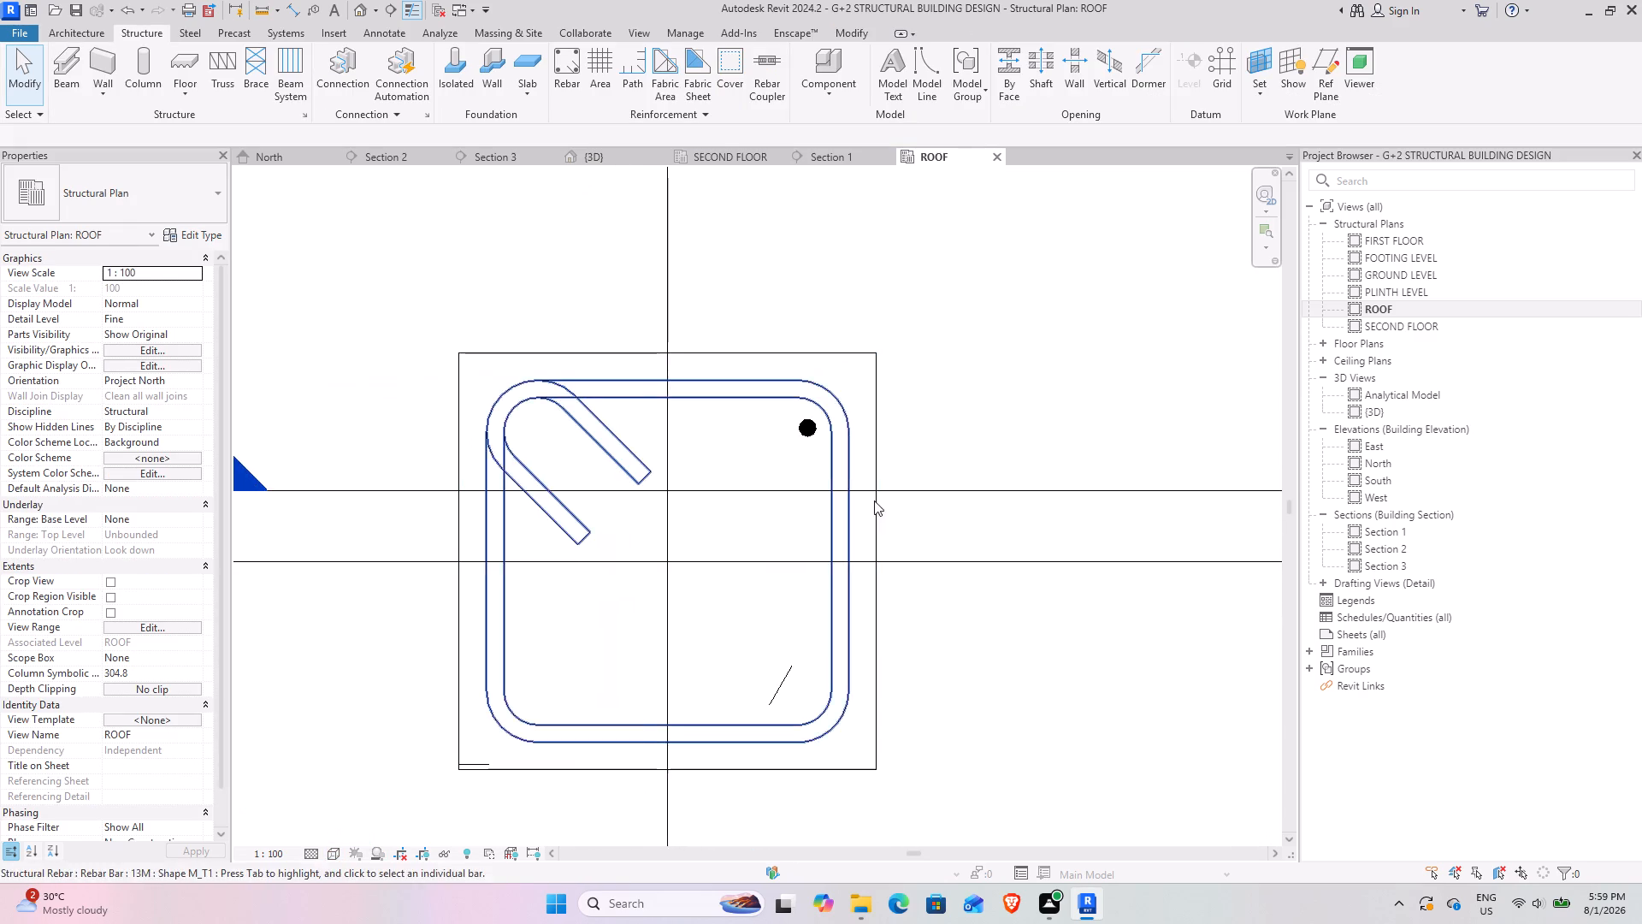
{"action": "scroll", "coordinate": [808, 450], "scroll_direction": "up", "scroll_amount": 7}
{"action": "left_click", "coordinate": [812, 411]}
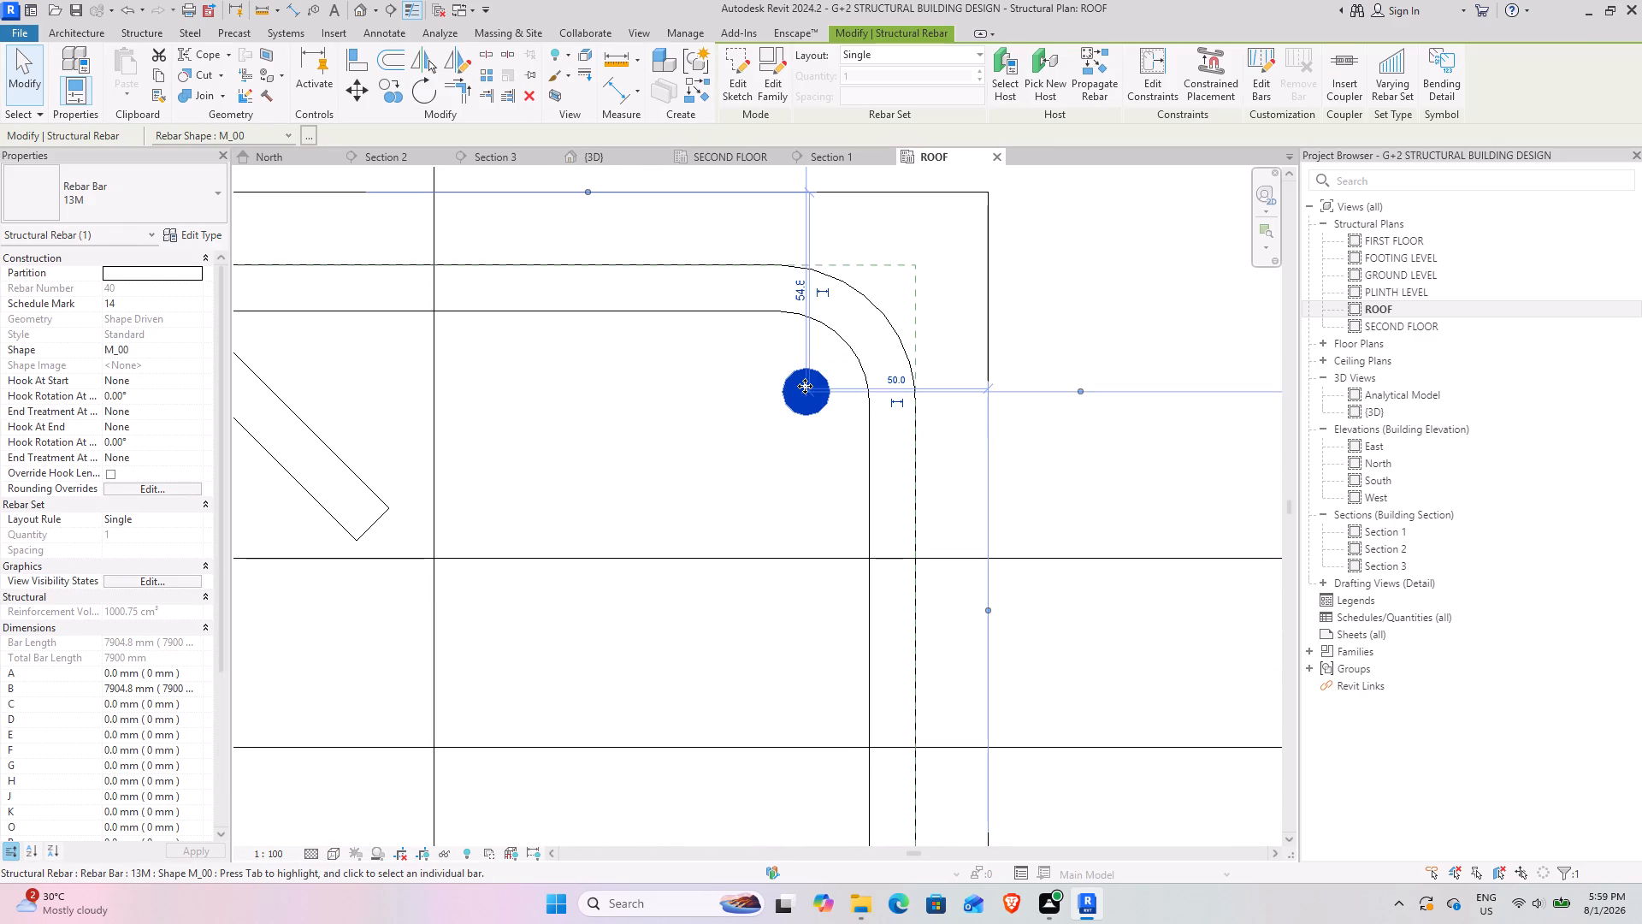
{"action": "left_click_drag", "start_coordinate": [805, 390], "coordinate": [819, 352]}
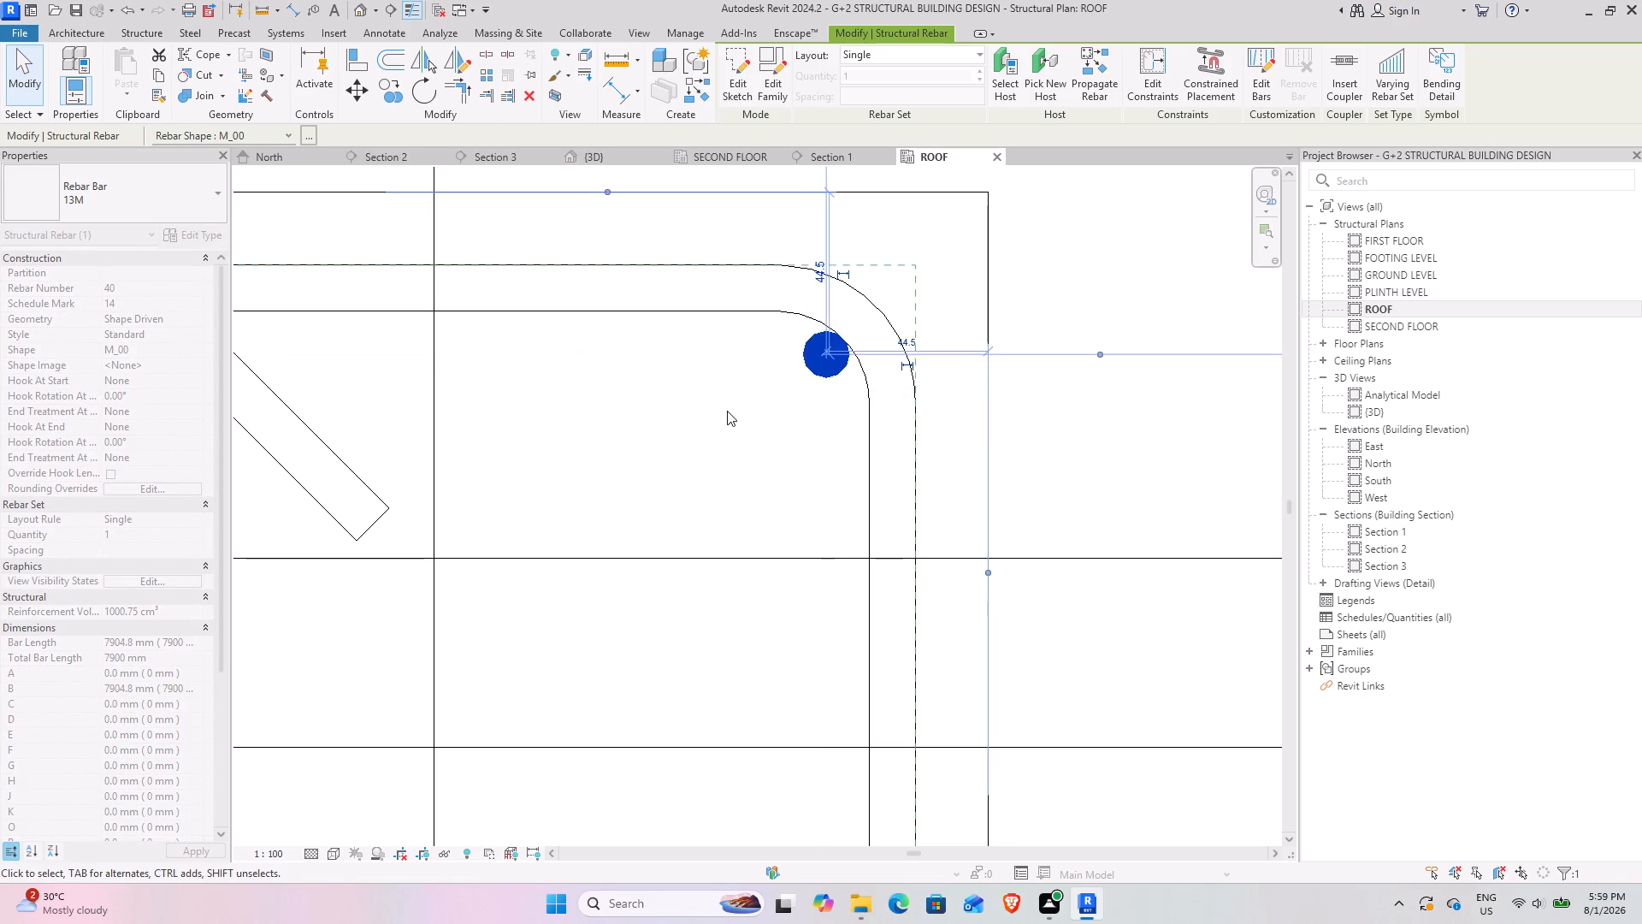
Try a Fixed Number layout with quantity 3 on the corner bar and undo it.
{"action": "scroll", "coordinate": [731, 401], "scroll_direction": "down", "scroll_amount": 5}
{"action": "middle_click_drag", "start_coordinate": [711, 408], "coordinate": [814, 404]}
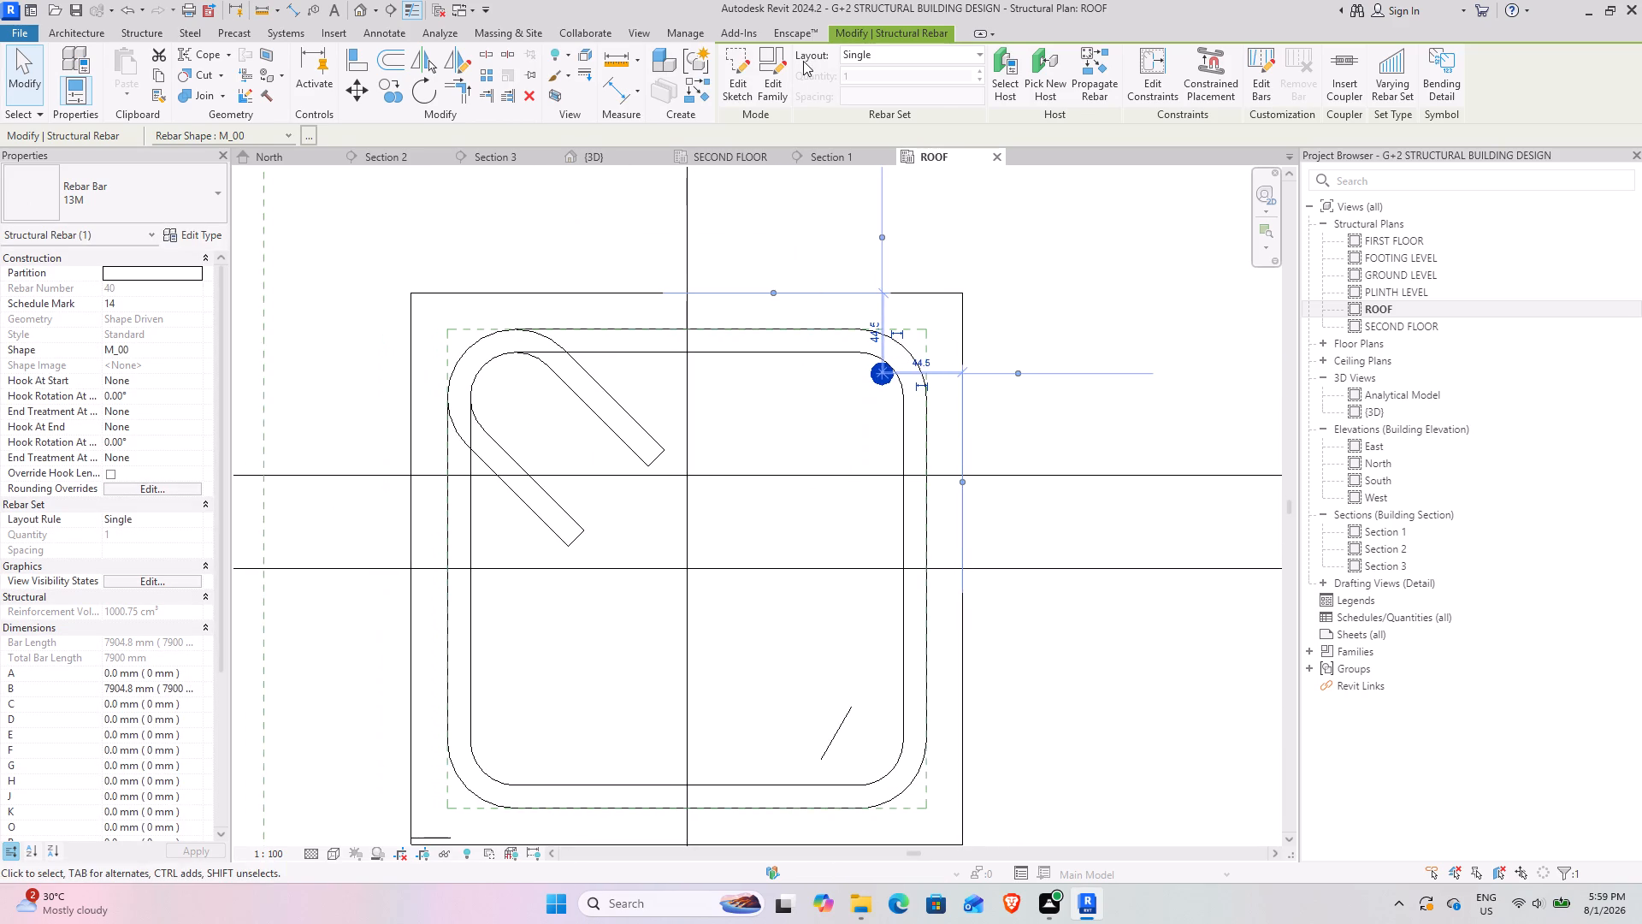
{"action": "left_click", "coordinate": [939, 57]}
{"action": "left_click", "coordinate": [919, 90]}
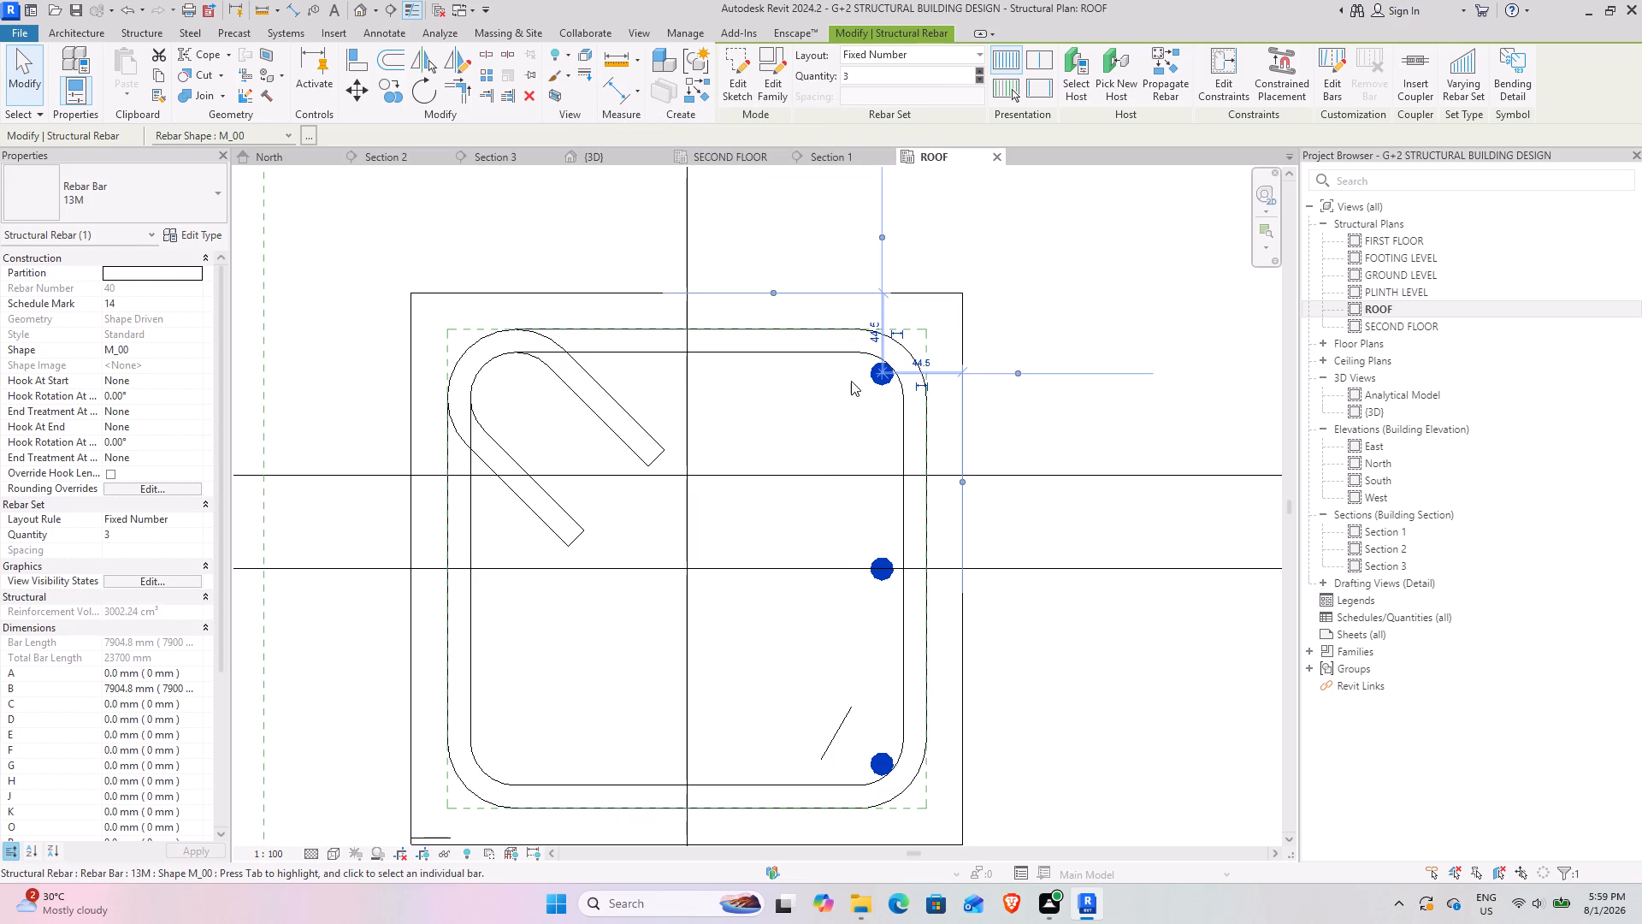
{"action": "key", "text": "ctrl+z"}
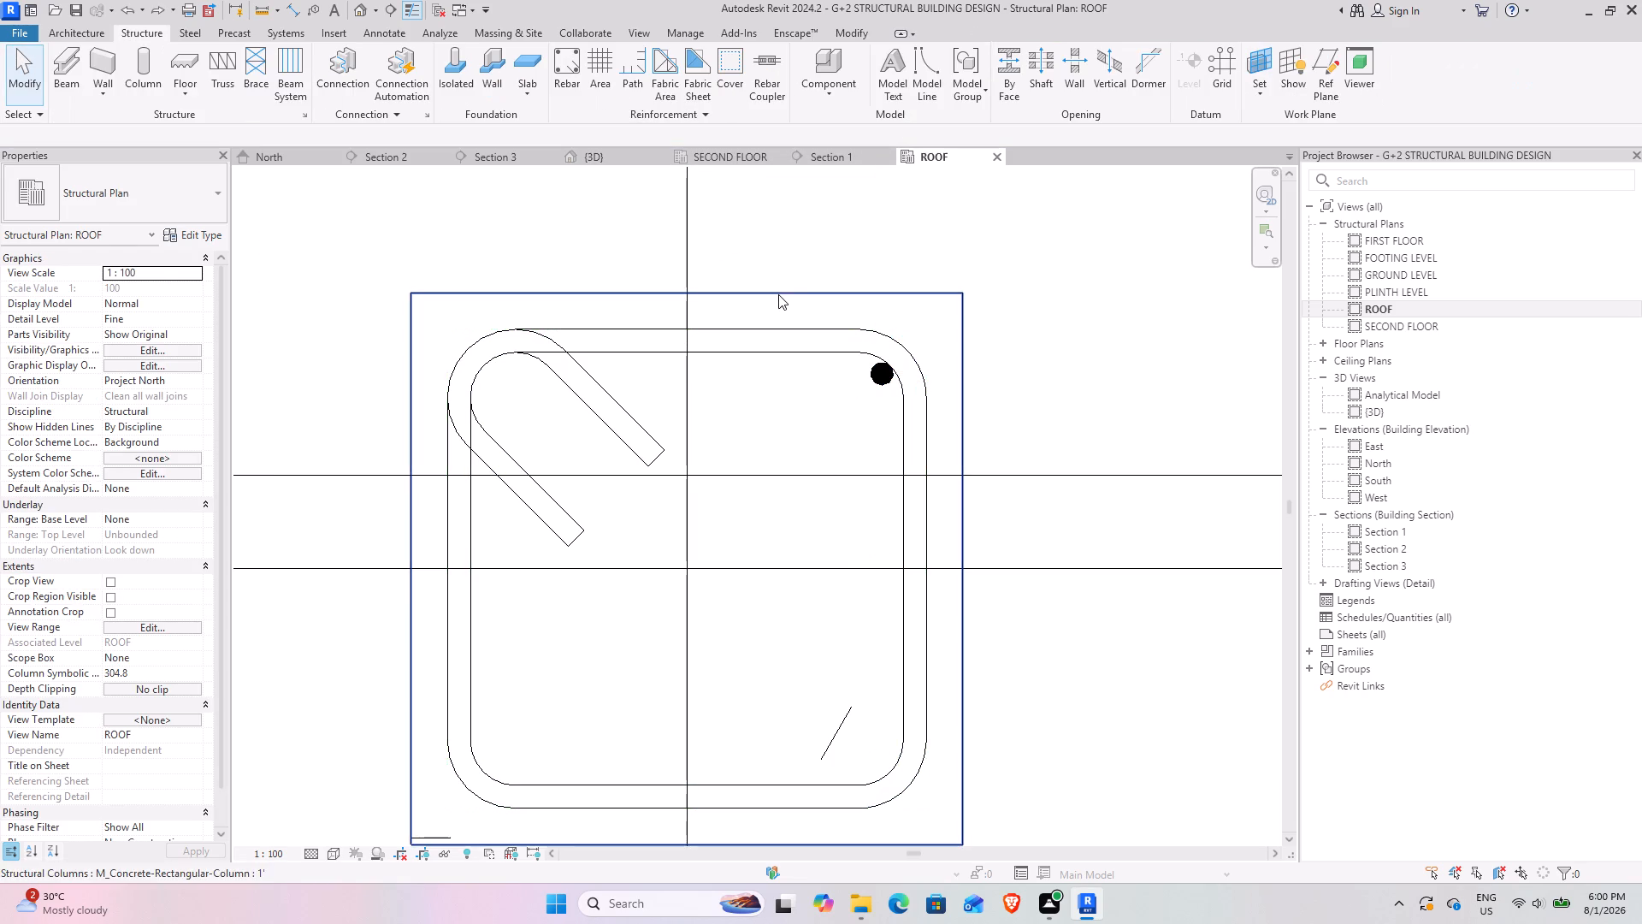
Copy the corner bar about 108 mm horizontally onto grid 1, at the middle of the stirrup's upper side.
{"action": "left_click", "coordinate": [877, 370]}
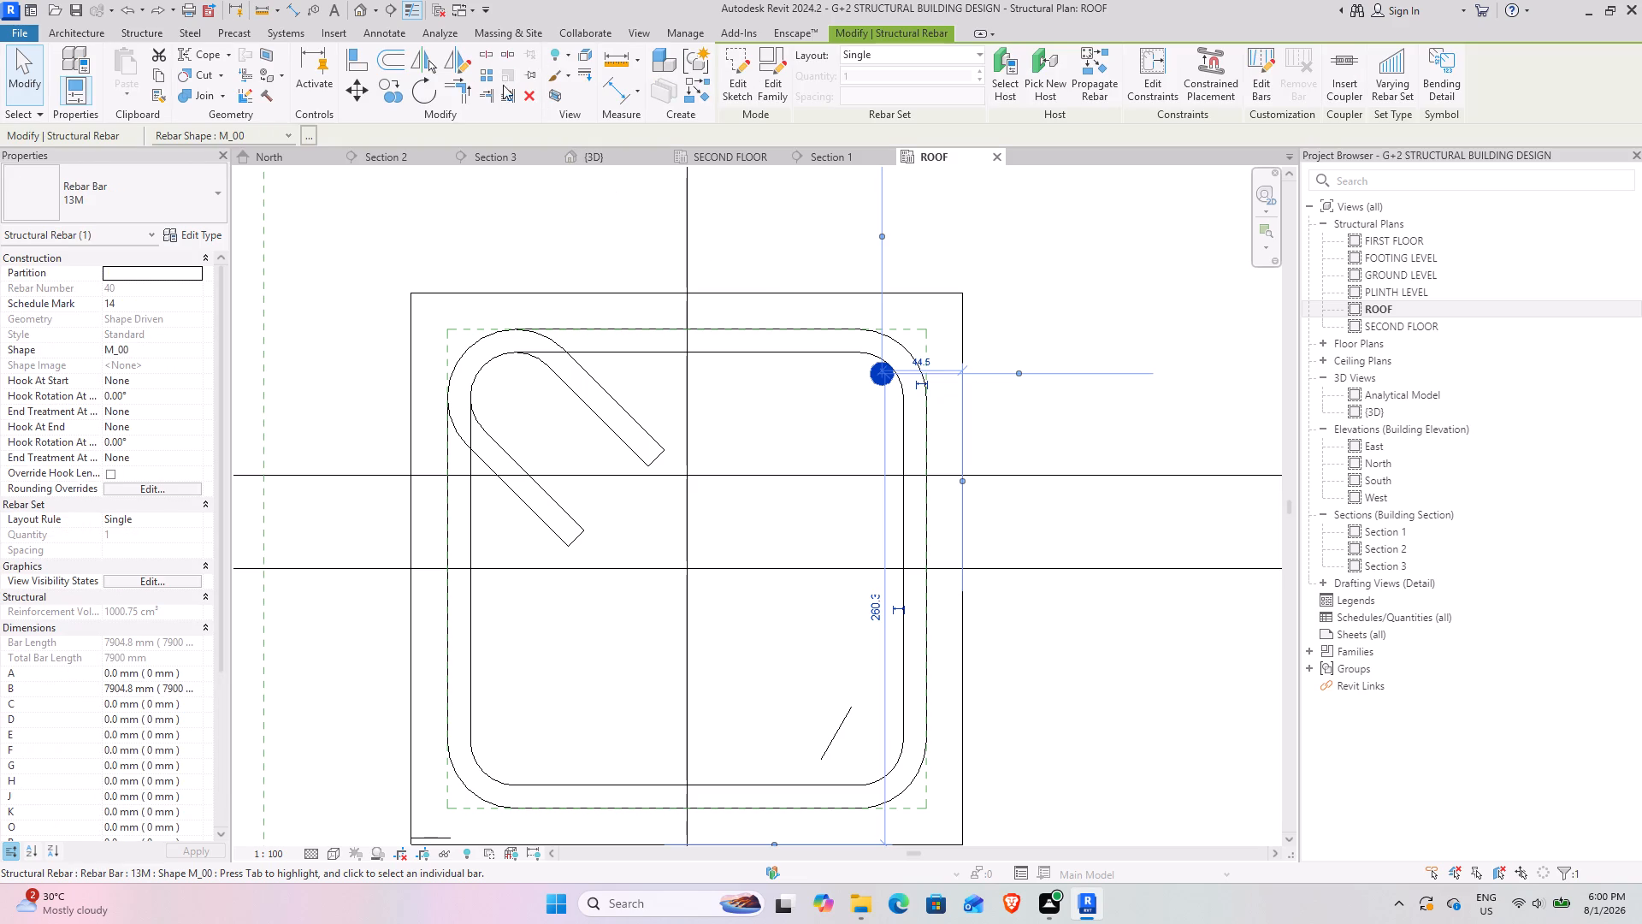
{"action": "left_click", "coordinate": [387, 92]}
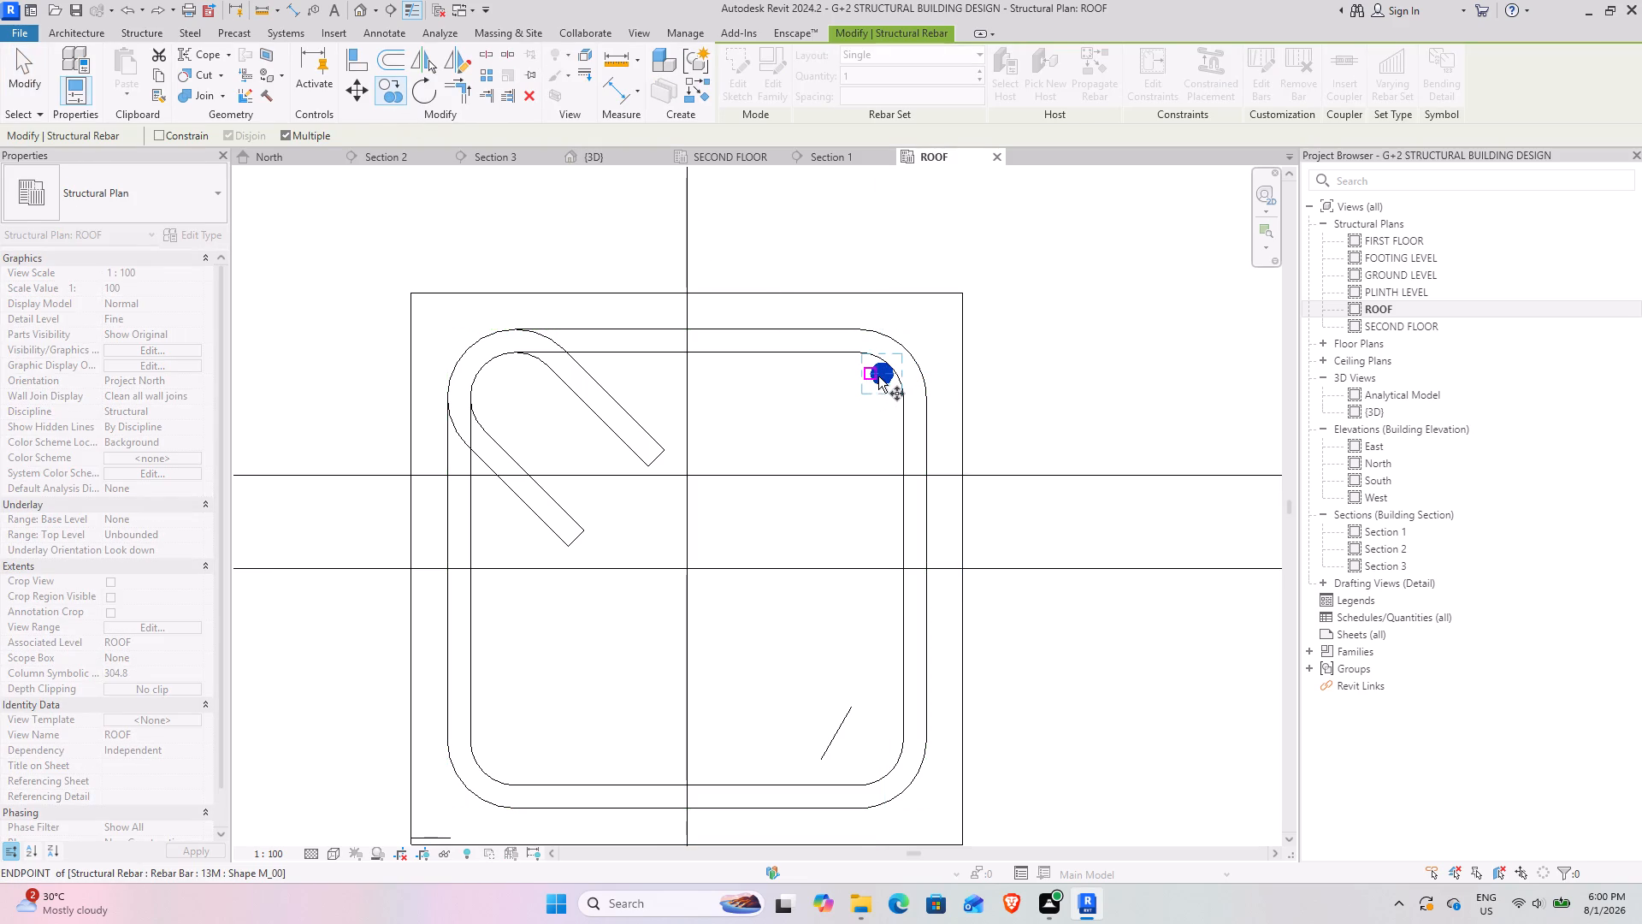
{"action": "left_click", "coordinate": [879, 376]}
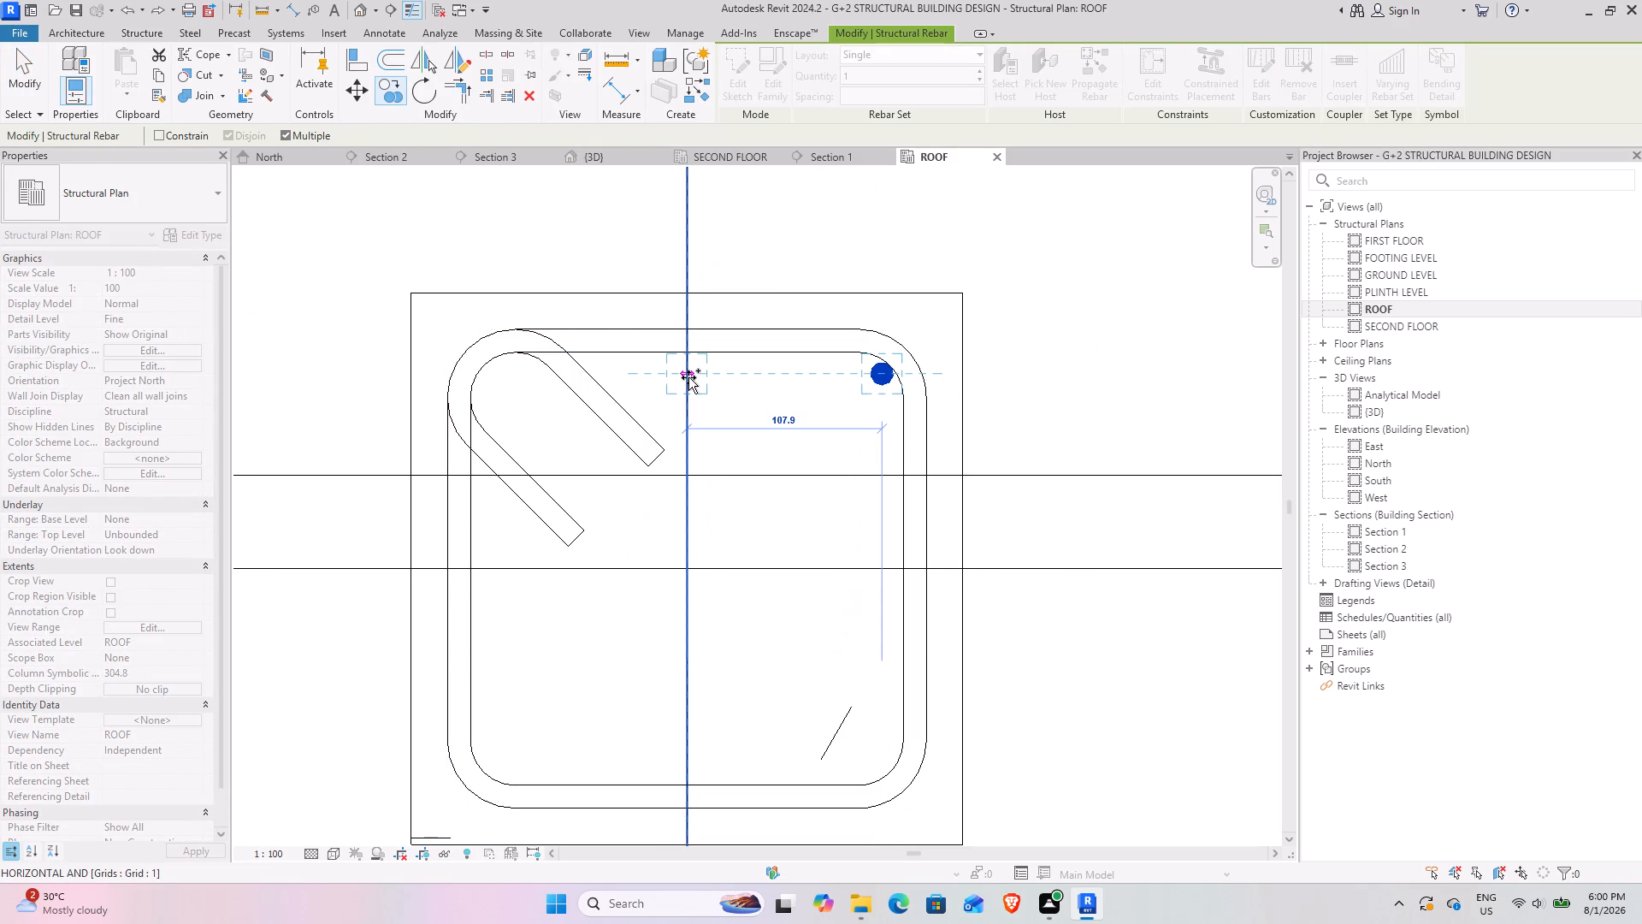
{"action": "left_click", "coordinate": [688, 377]}
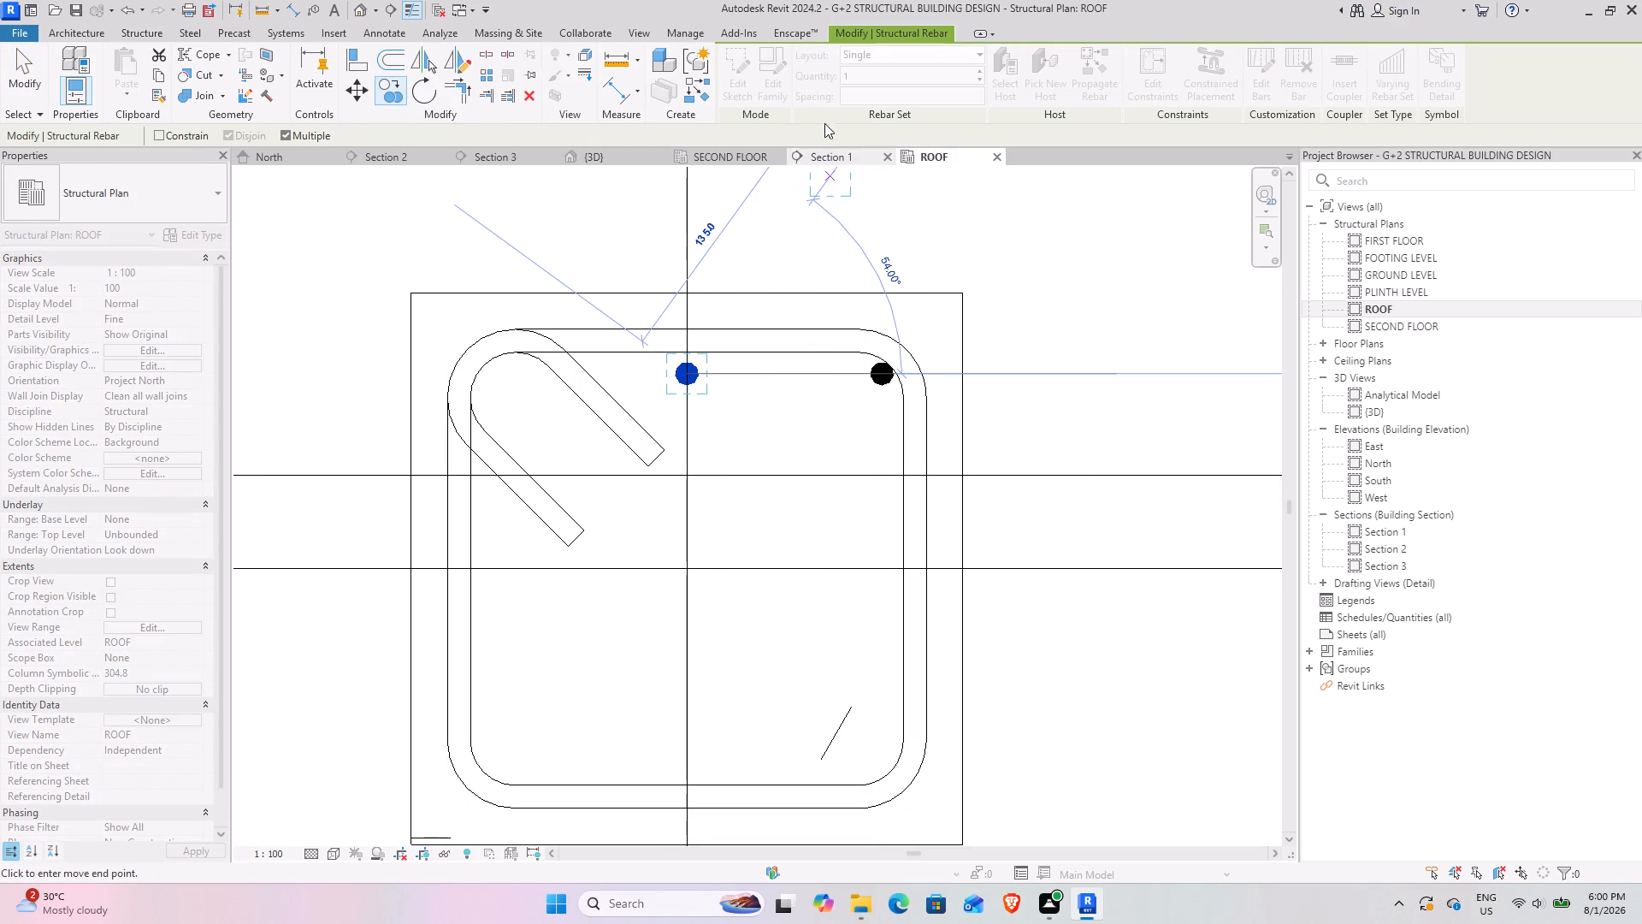
{"action": "left_click", "coordinate": [25, 79]}
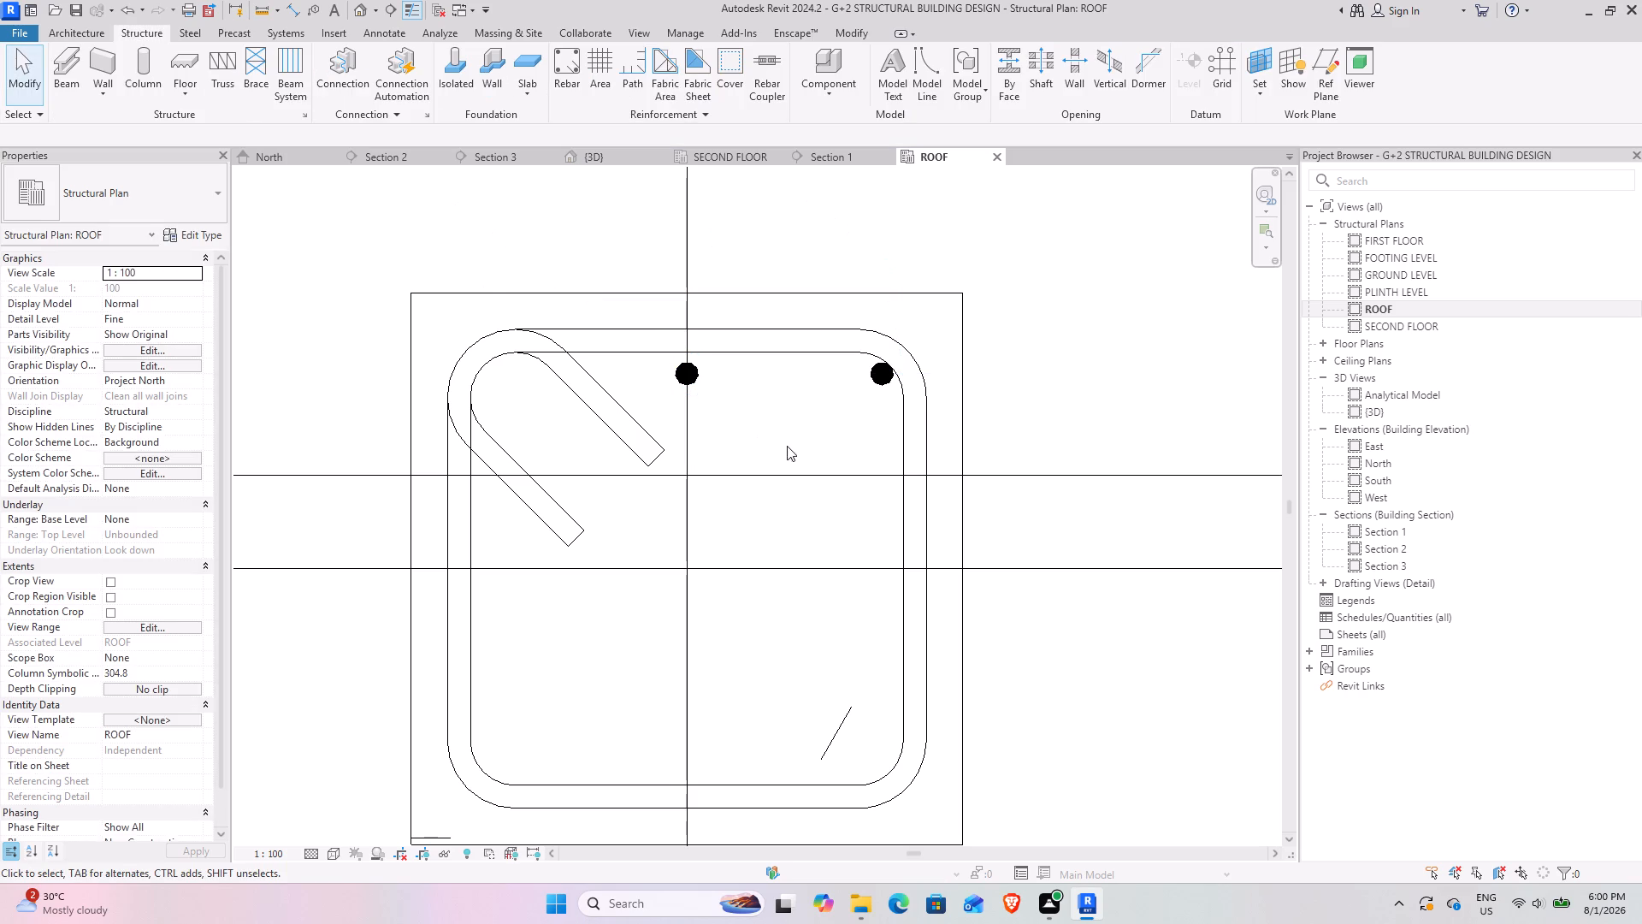
Give the upper-right corner bar a Fixed Number layout of 3 and mirror a copy of the set across grid 1.
{"action": "left_click", "coordinate": [895, 376]}
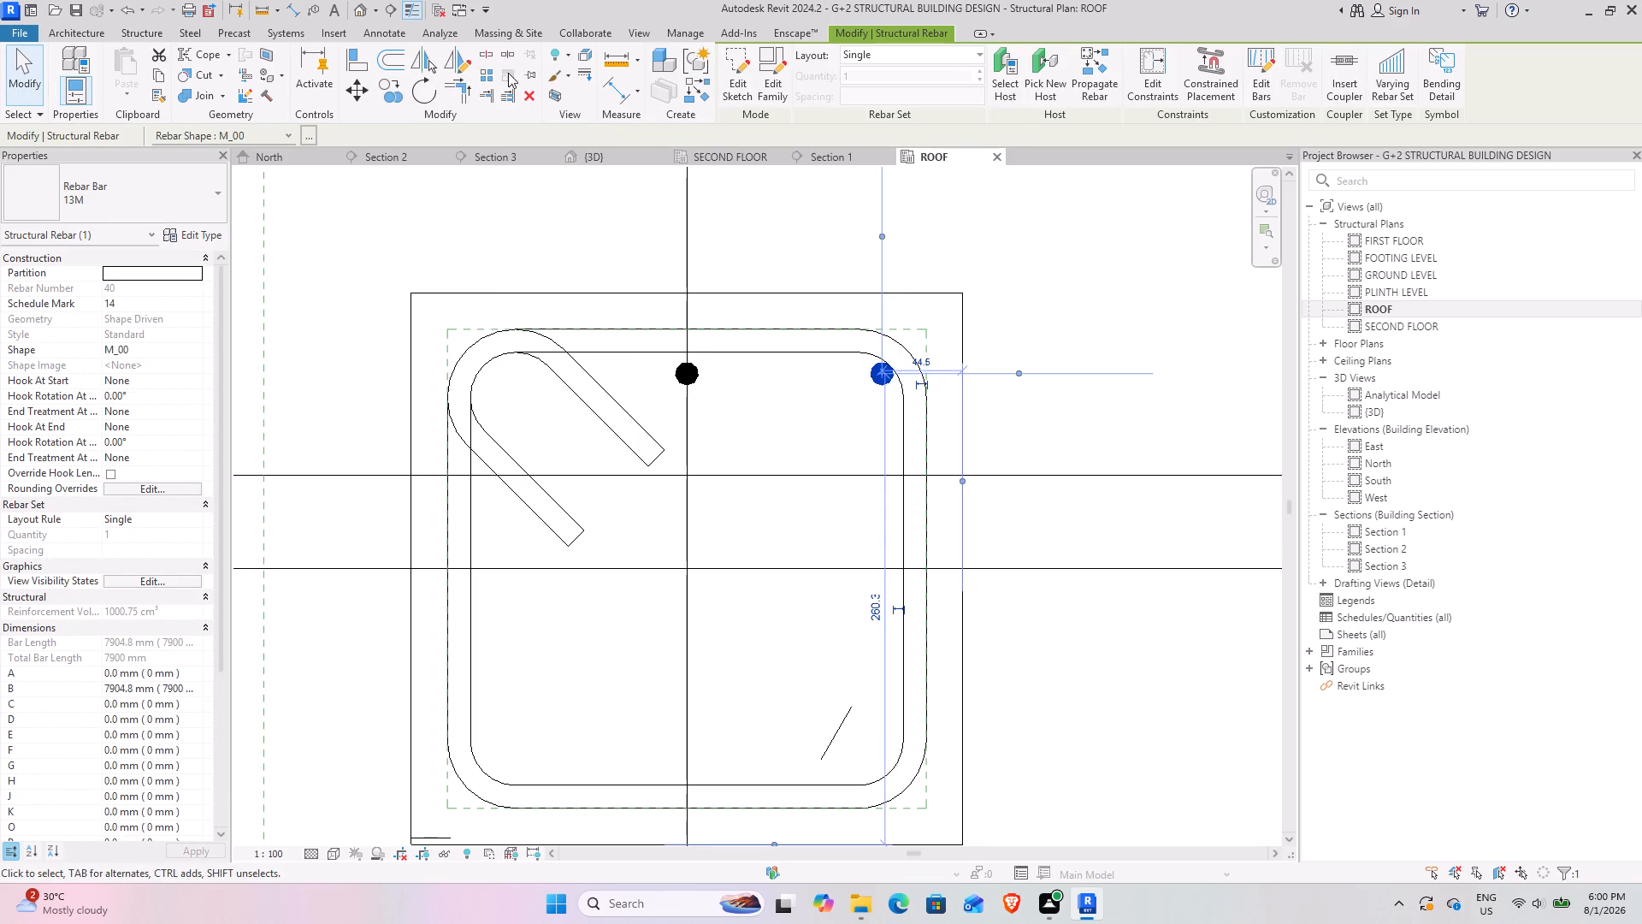
{"action": "left_click", "coordinate": [918, 65]}
{"action": "left_click", "coordinate": [918, 54]}
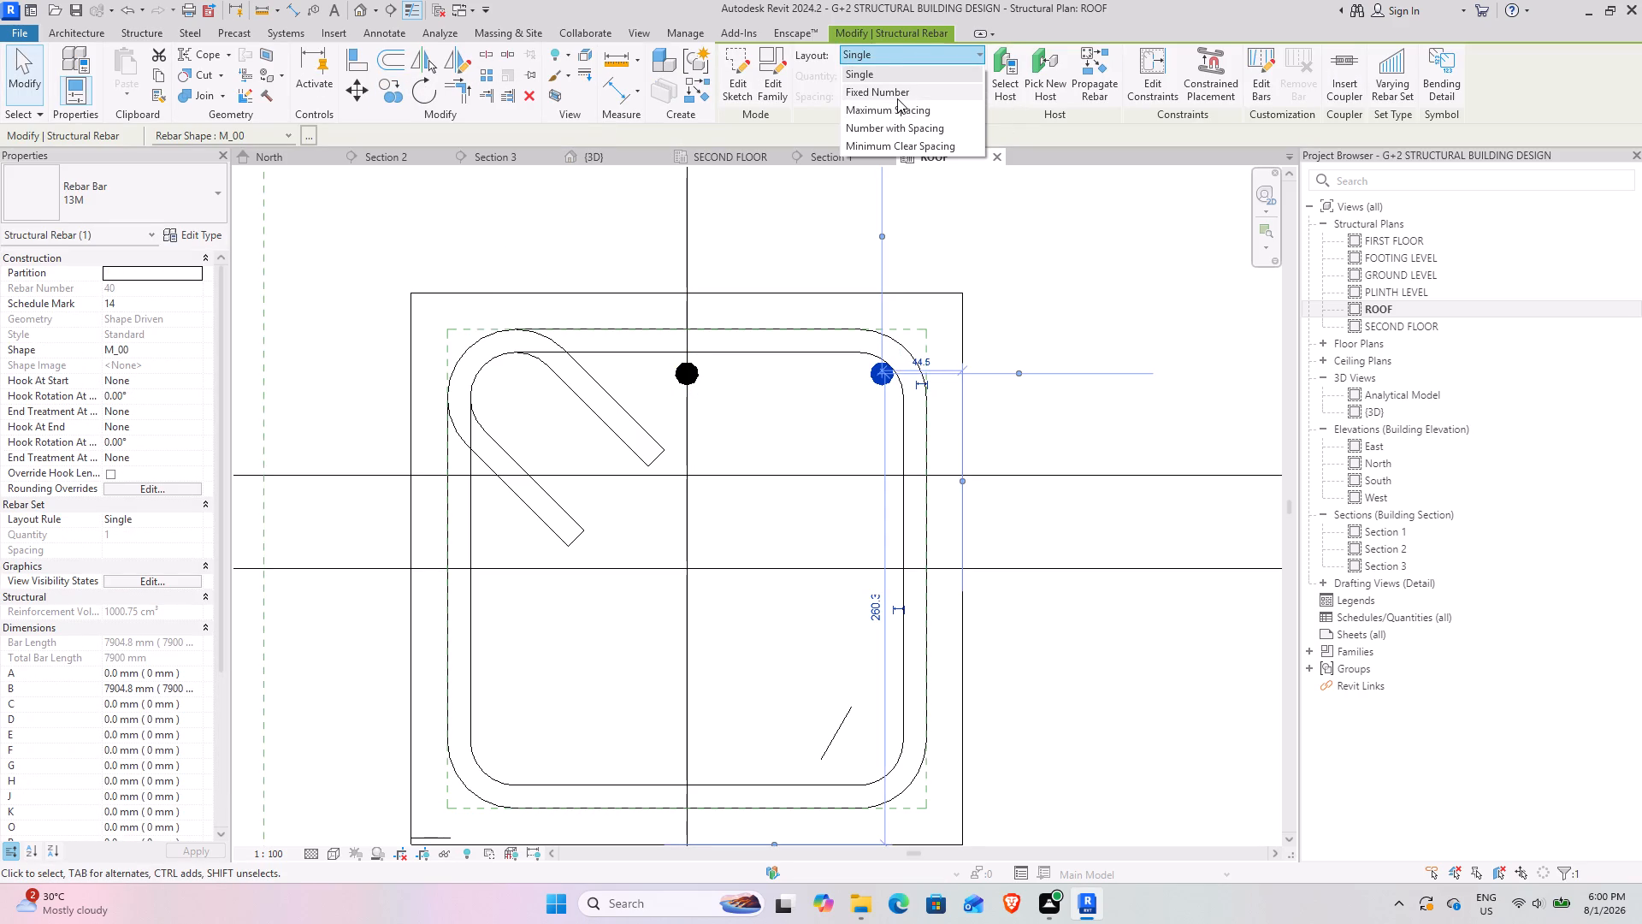
{"action": "left_click", "coordinate": [897, 98]}
{"action": "left_click", "coordinate": [434, 61]}
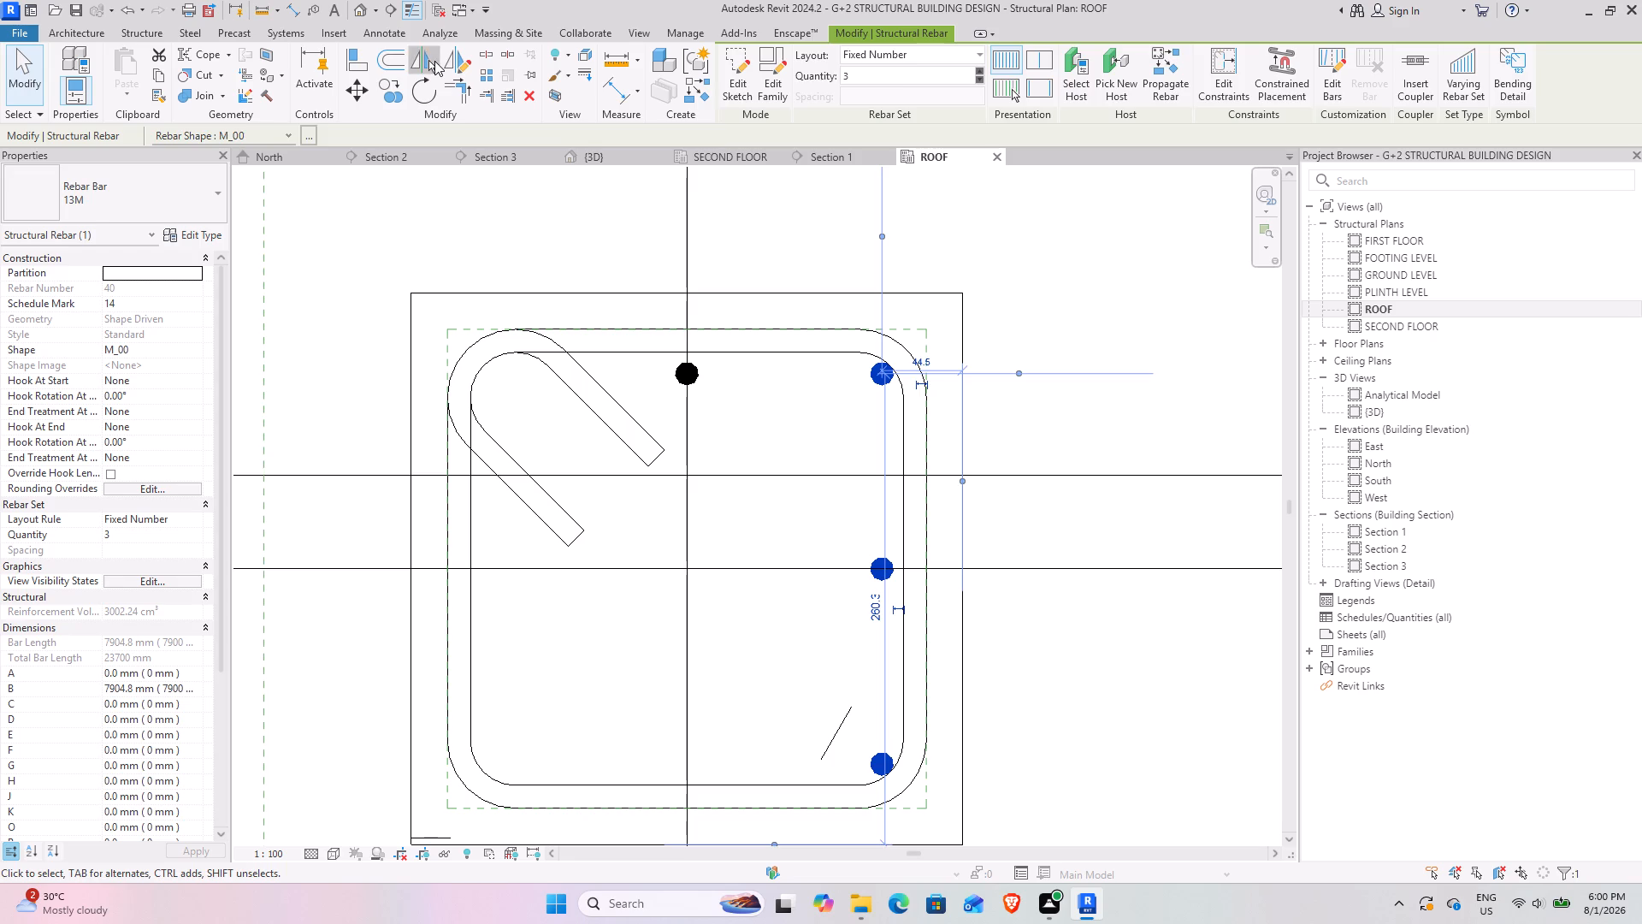
{"action": "left_click", "coordinate": [681, 512]}
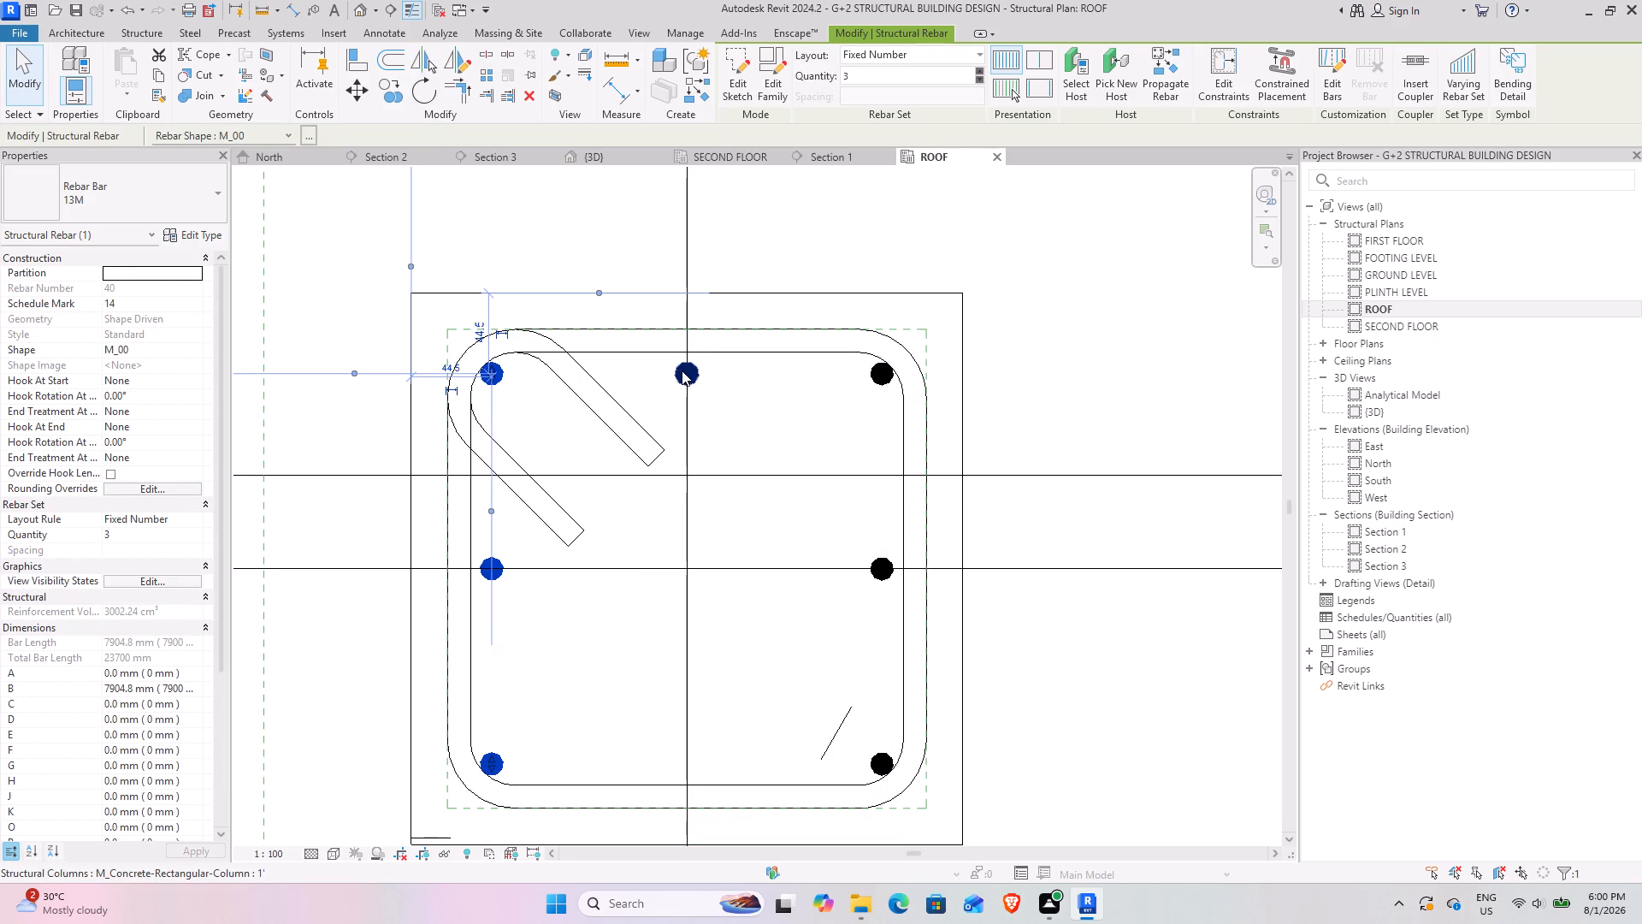
Mirror a copy of the upper middle bar about the horizontal line through the column's centre.
{"action": "left_click", "coordinate": [680, 370]}
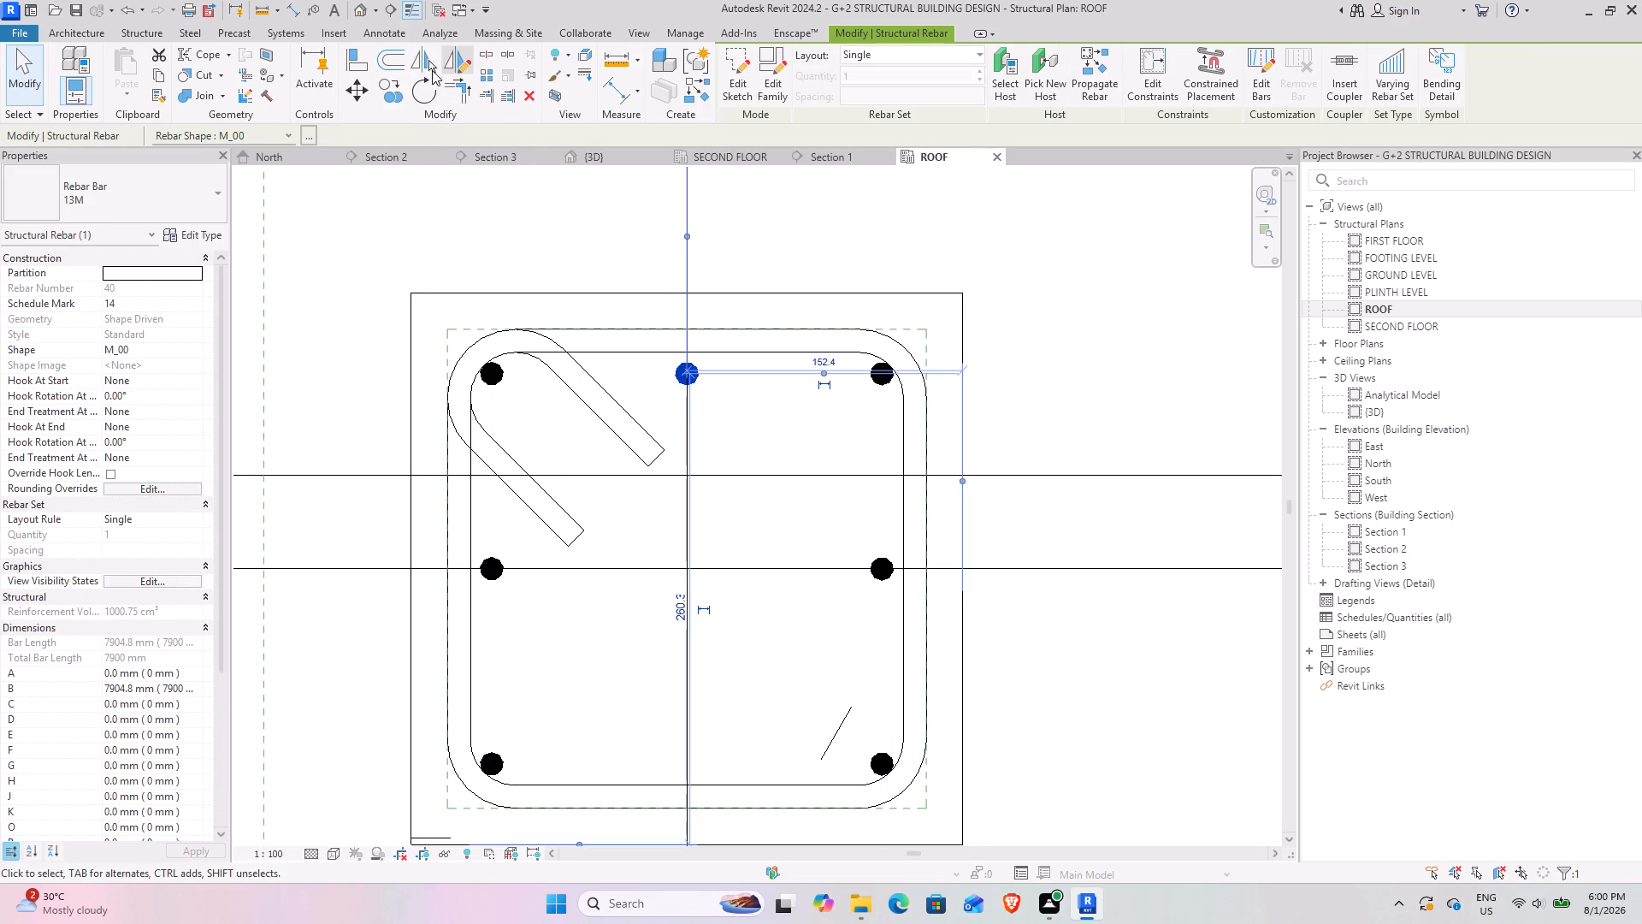
{"action": "left_click", "coordinate": [432, 70]}
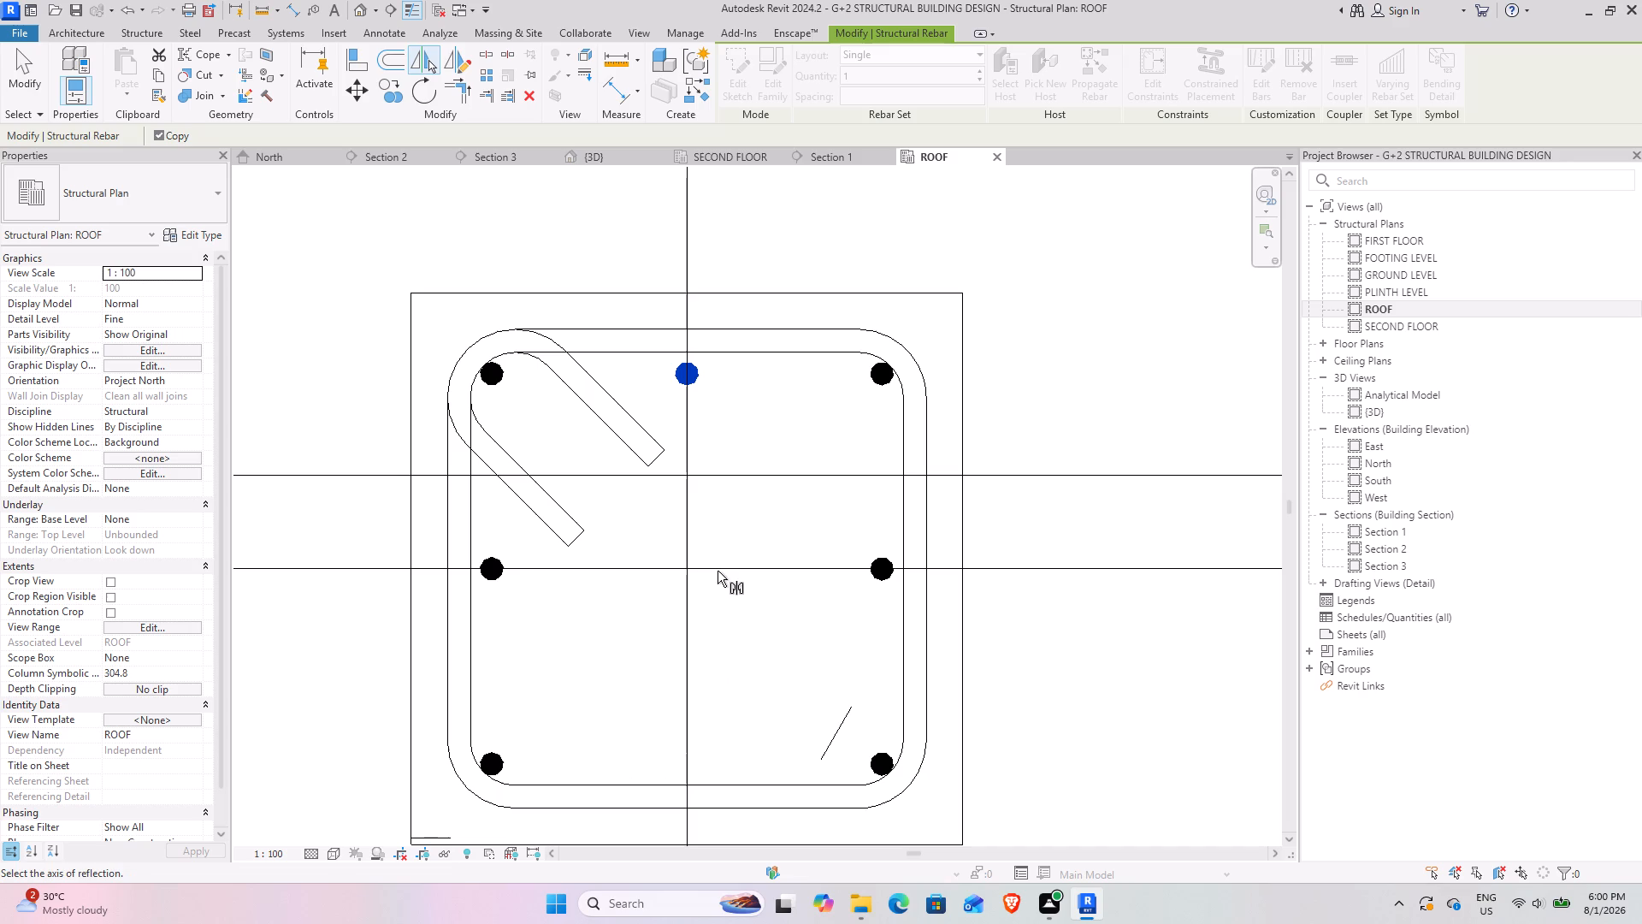
{"action": "left_click", "coordinate": [718, 571]}
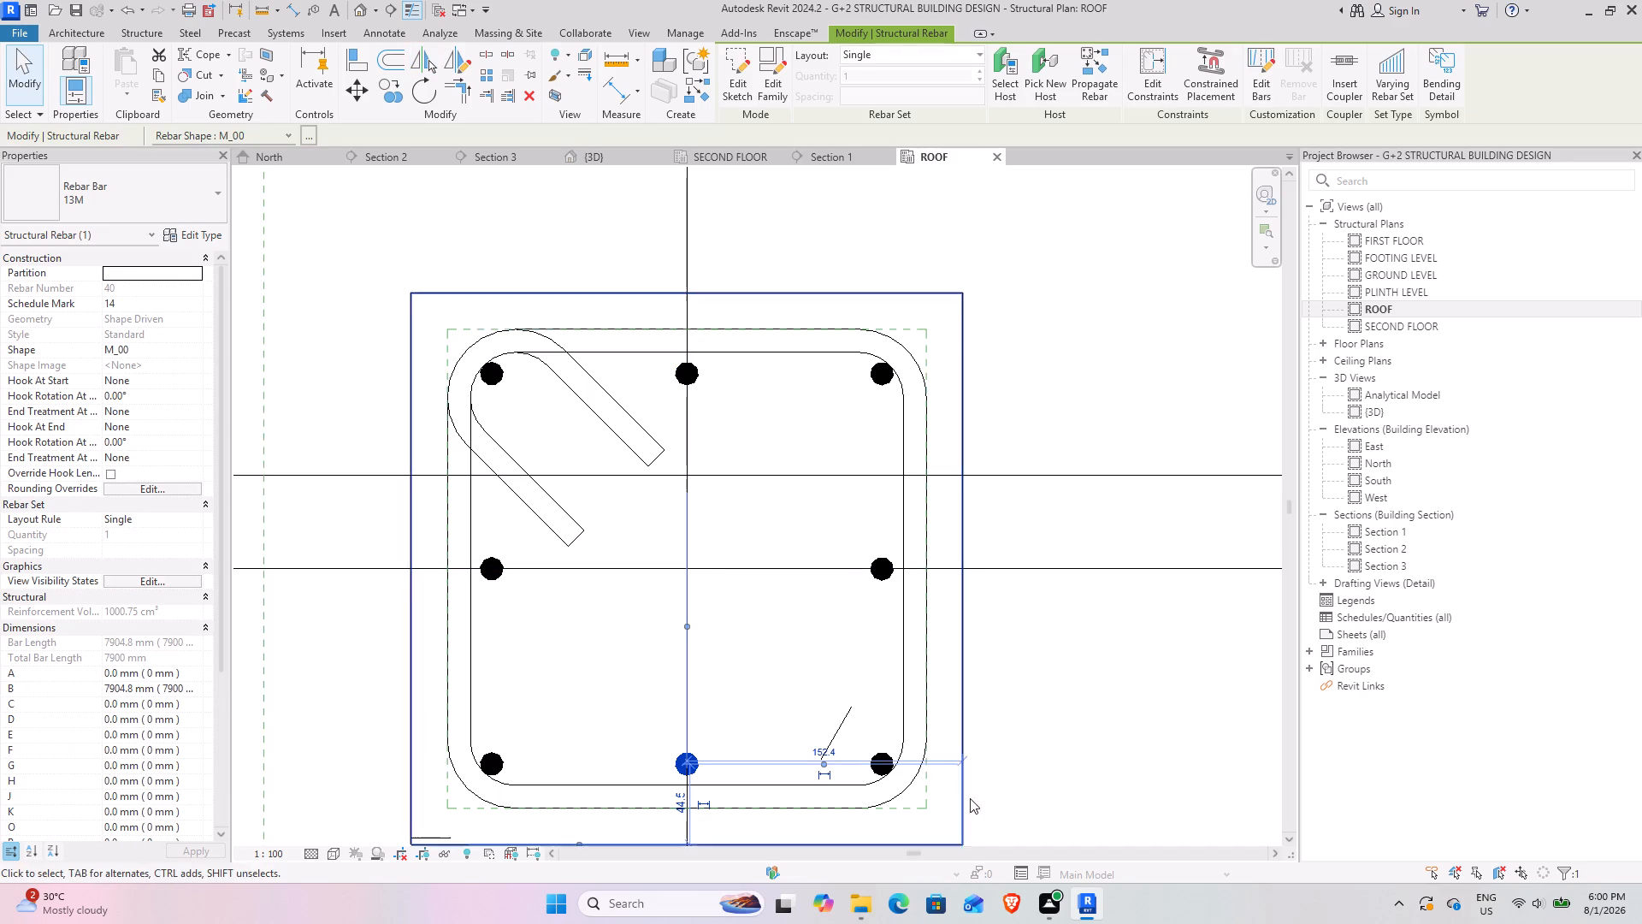
{"action": "left_click", "coordinate": [768, 642]}
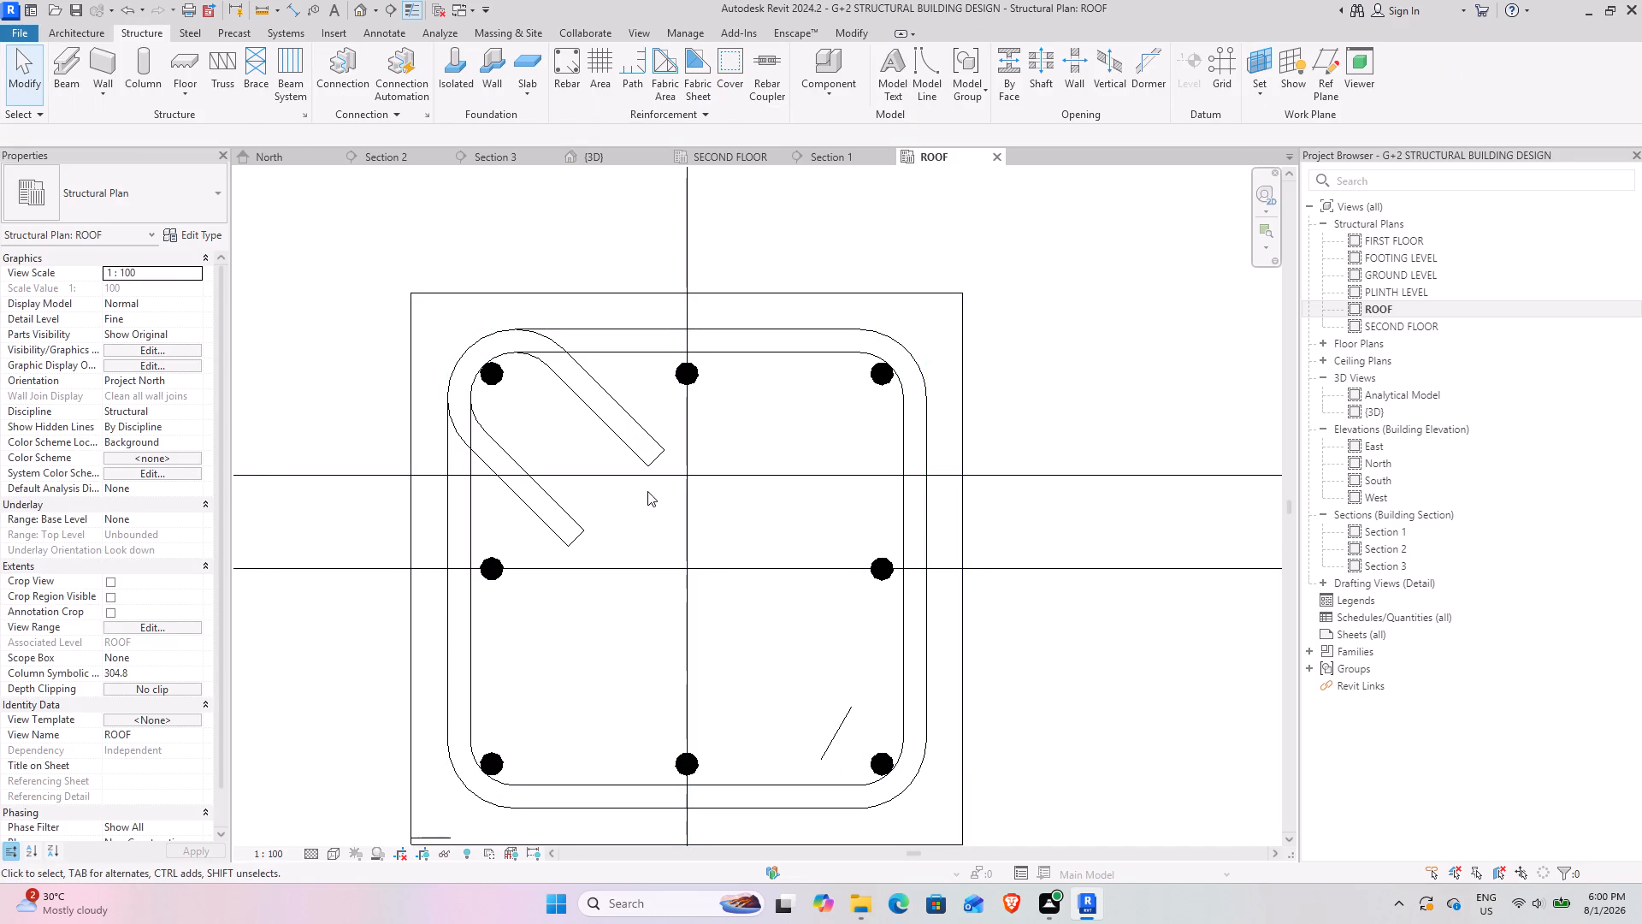
Make the column's stirrup set and all its straight bars unobscured in the {3D} view through their View Visibility States.
{"action": "scroll", "coordinate": [652, 482], "scroll_direction": "down", "scroll_amount": 2}
{"action": "middle_click_drag", "start_coordinate": [703, 629], "coordinate": [695, 578]}
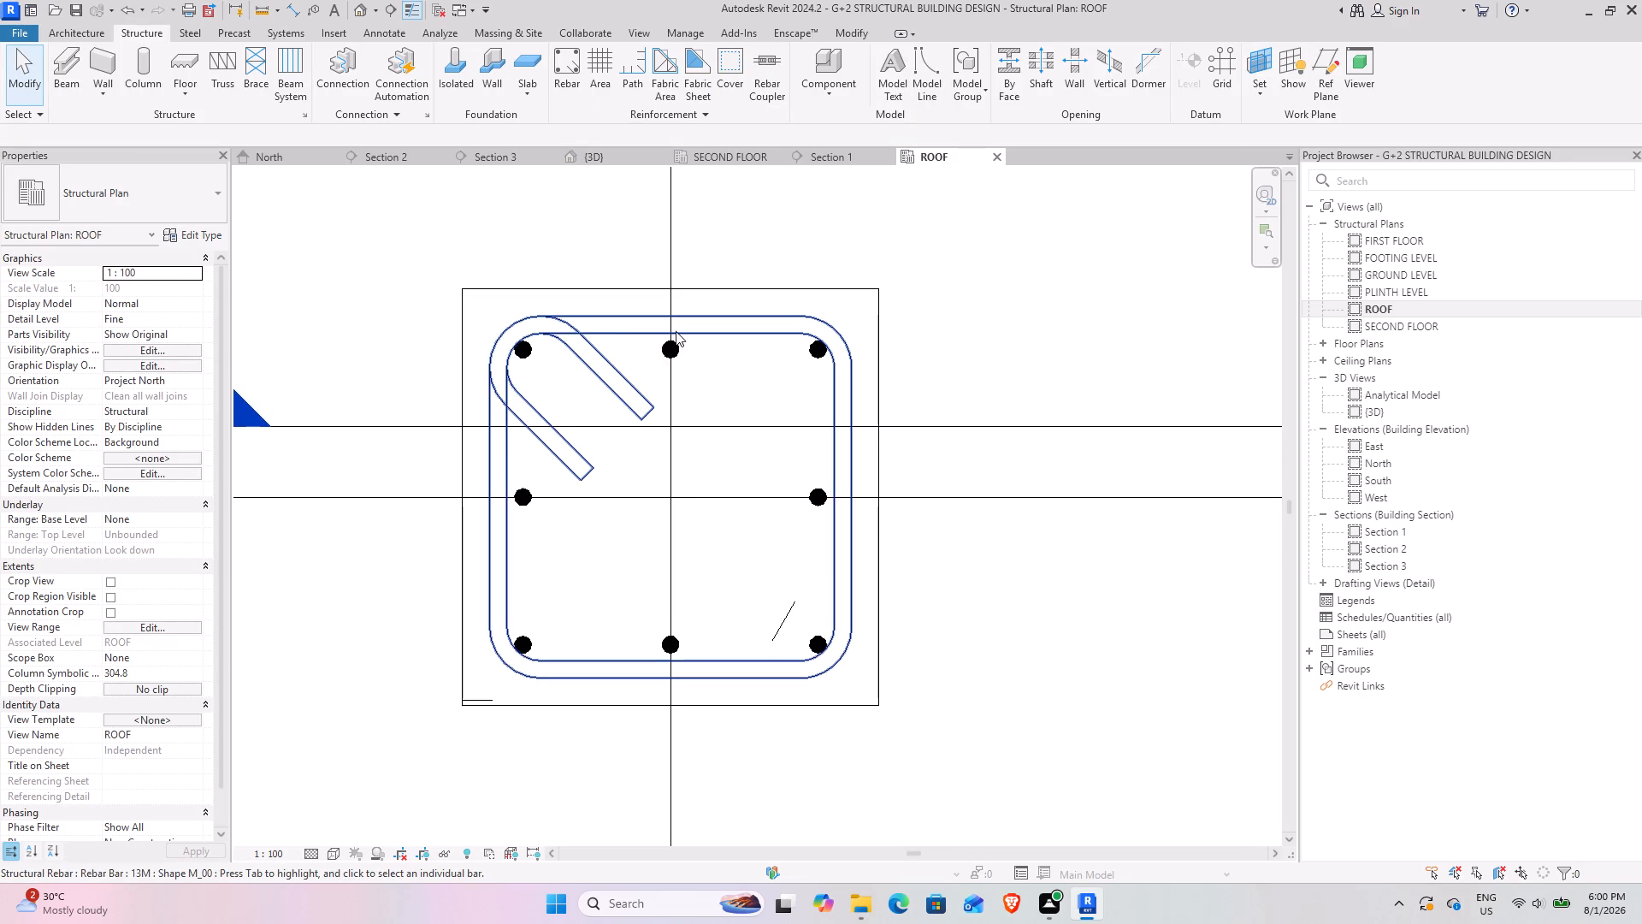
{"action": "left_click", "coordinate": [676, 331]}
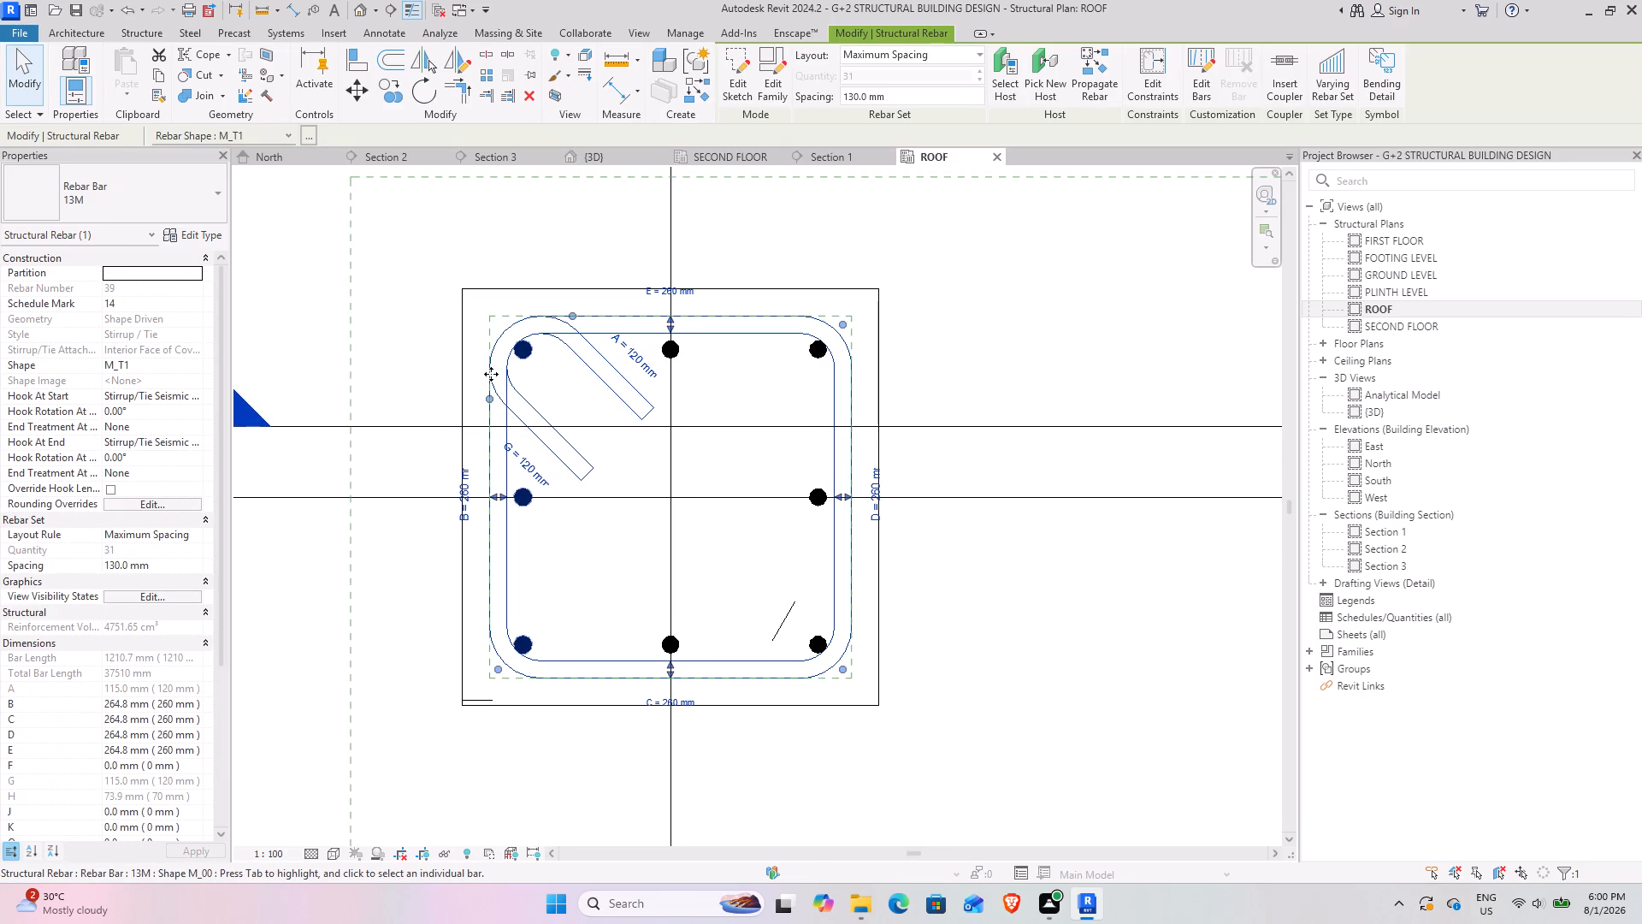
{"action": "left_click", "coordinate": [528, 358], "text": "ctrl"}
{"action": "left_click", "coordinate": [679, 361], "text": "ctrl"}
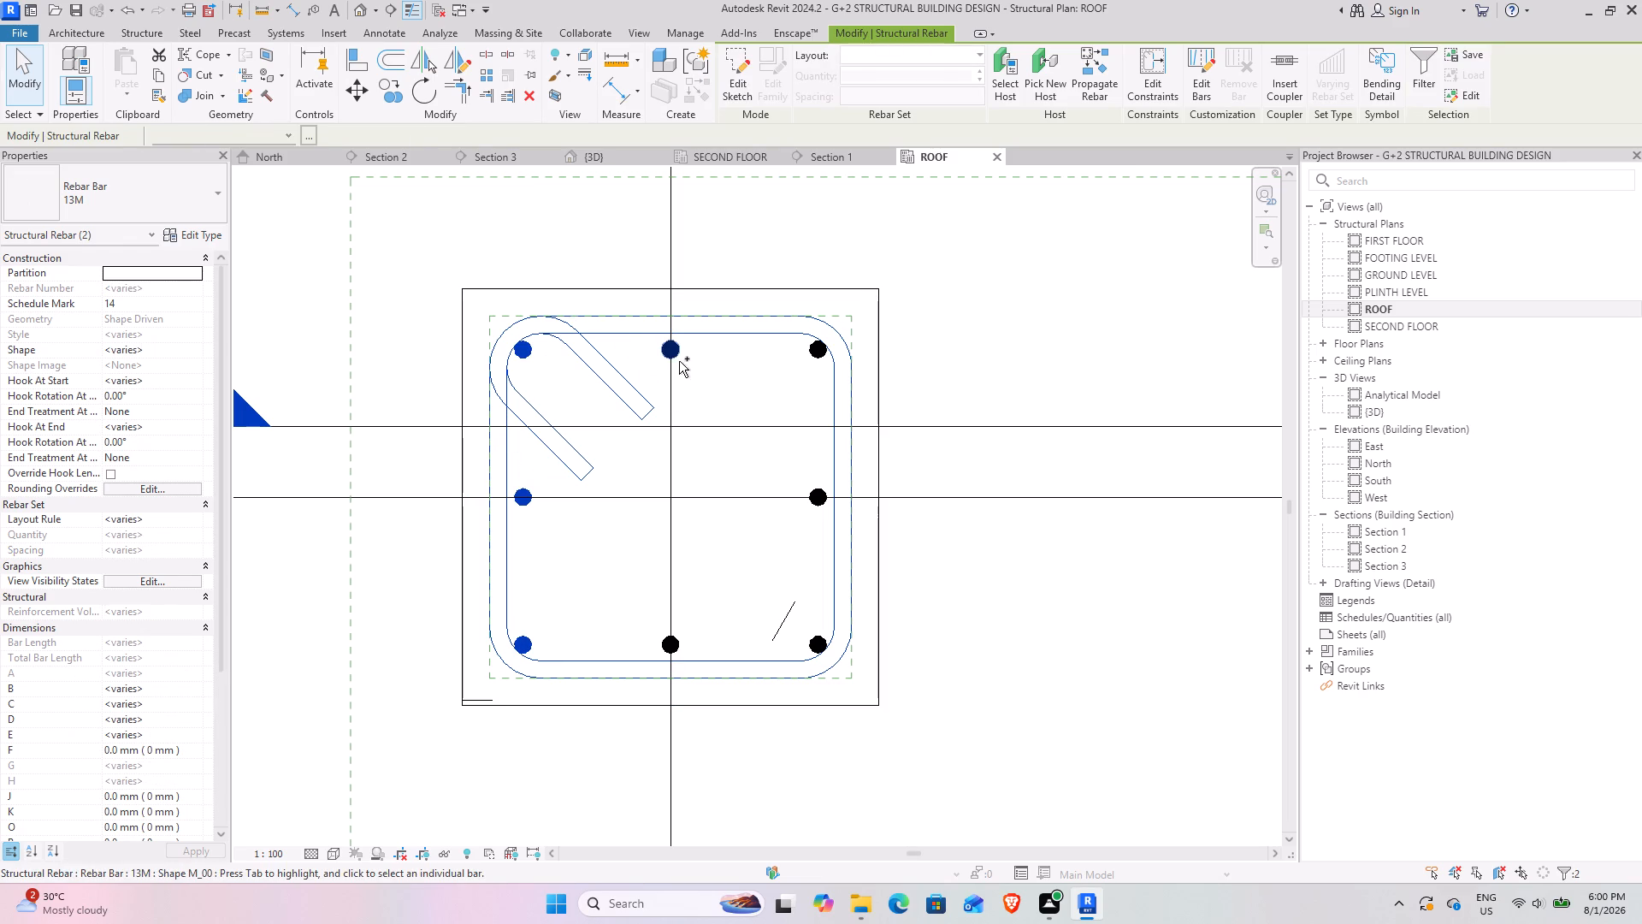
{"action": "left_click", "coordinate": [820, 360], "text": "ctrl"}
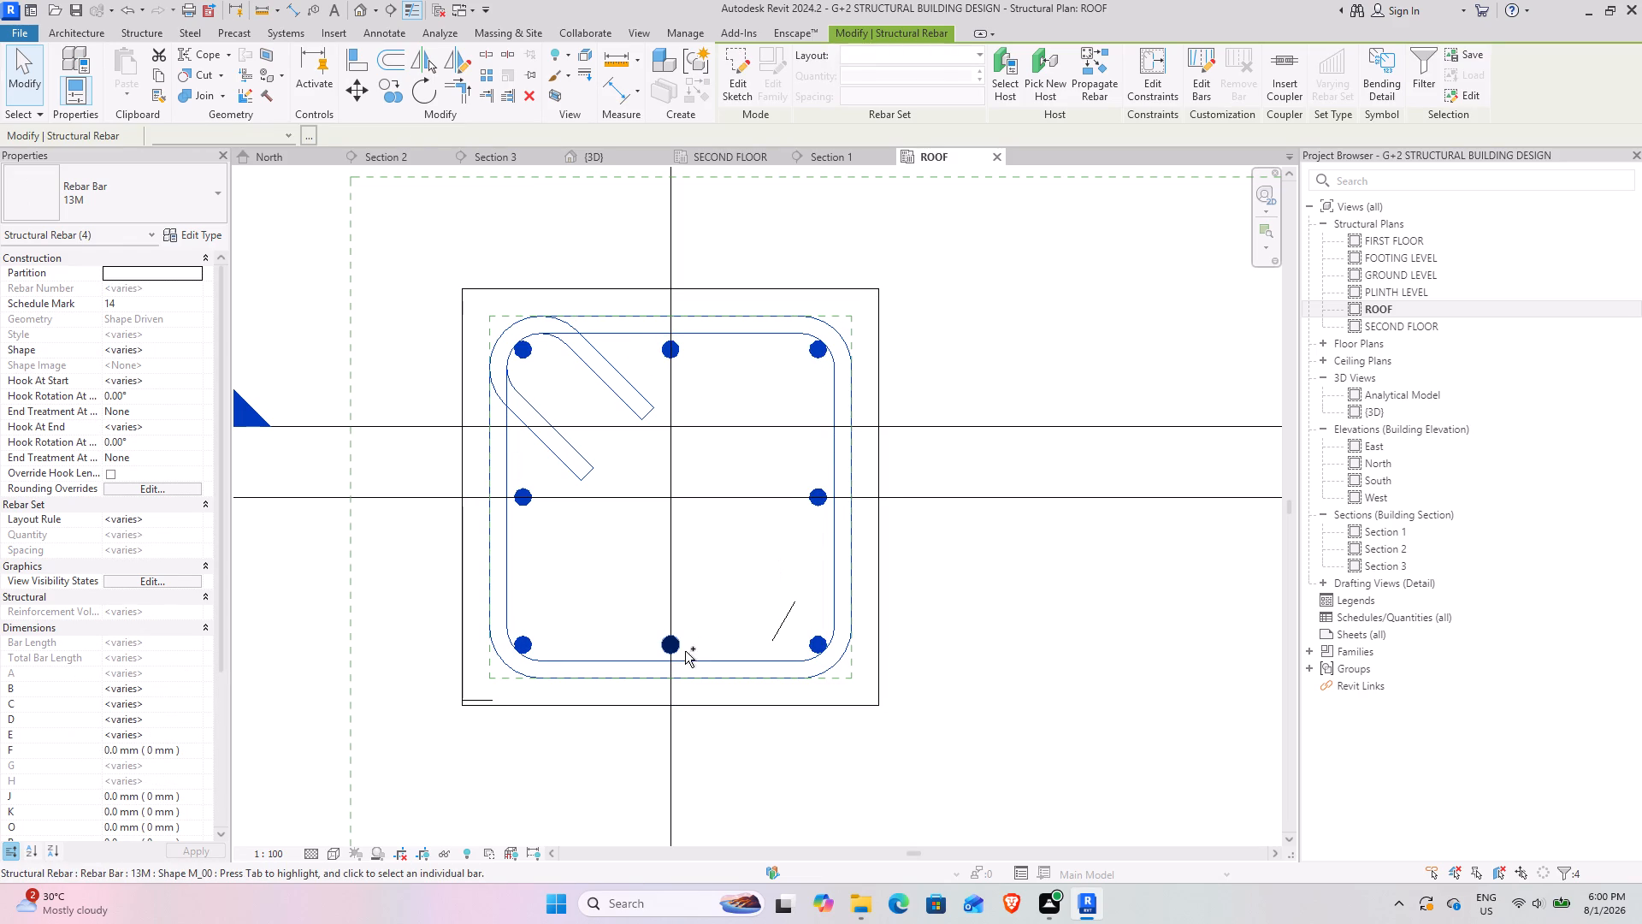
{"action": "left_click", "coordinate": [685, 651], "text": "ctrl"}
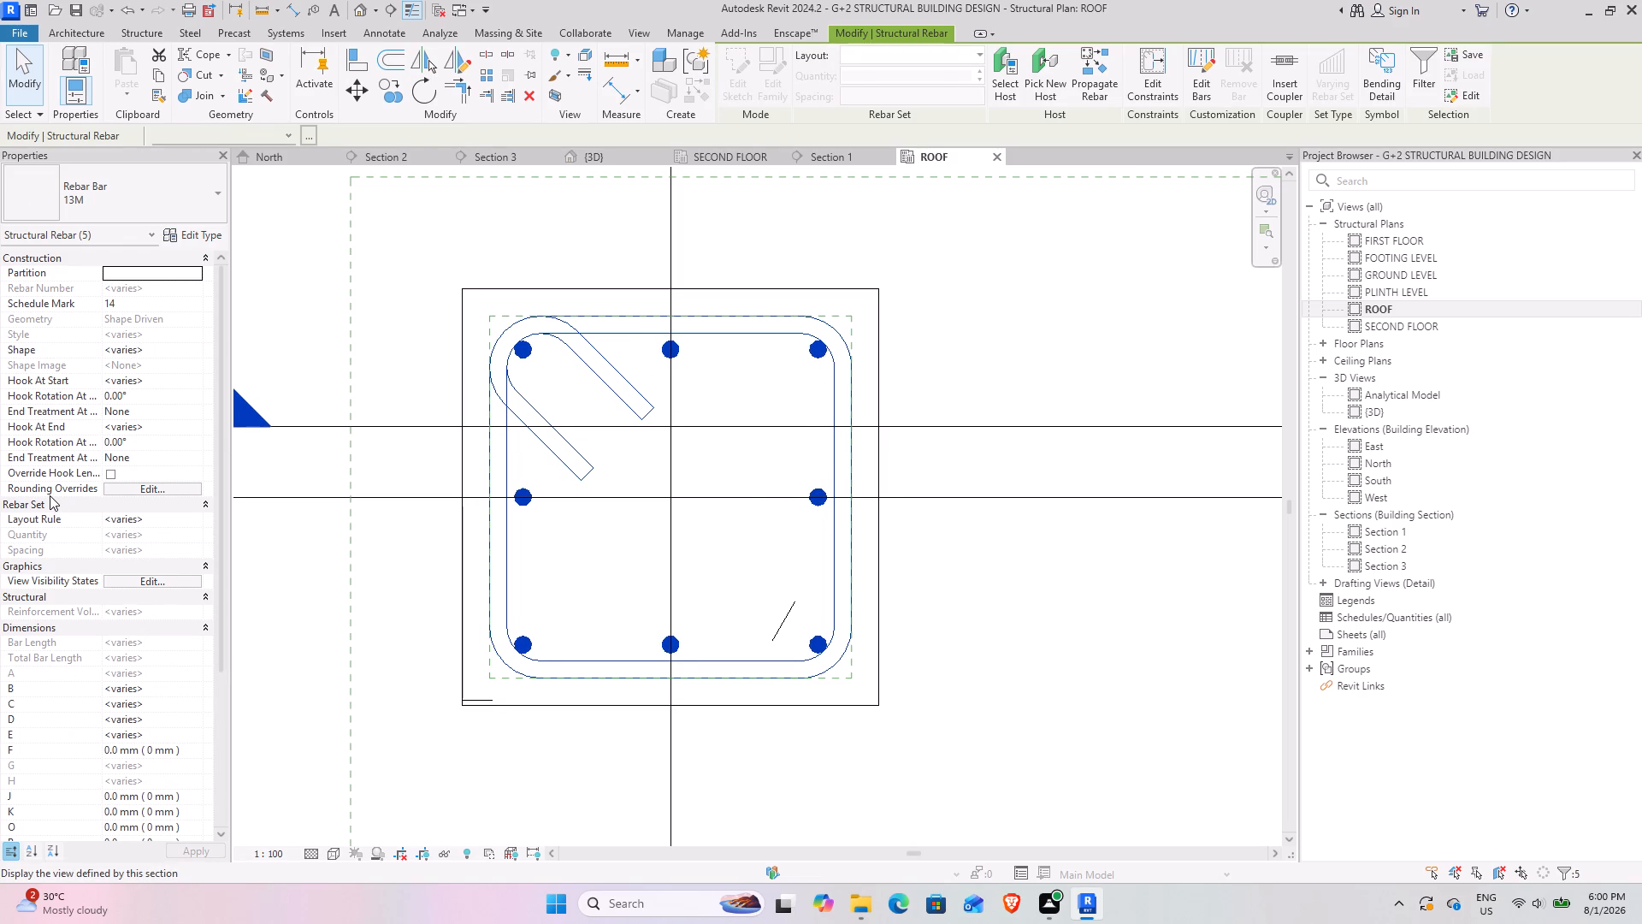
{"action": "left_click", "coordinate": [190, 583]}
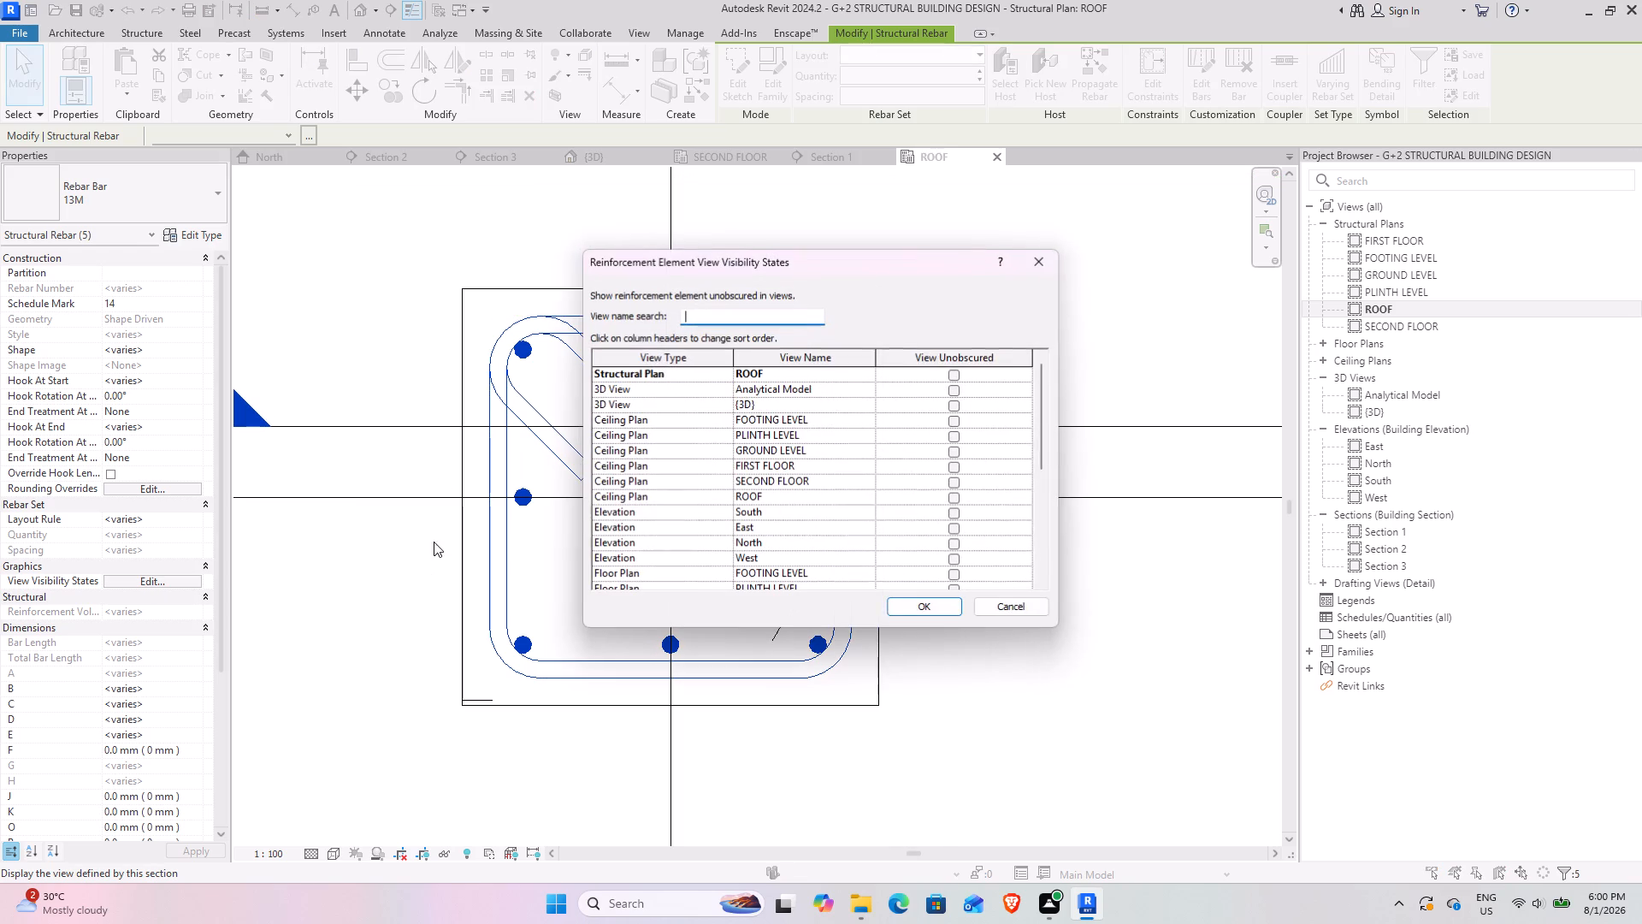
{"action": "left_click", "coordinate": [954, 410]}
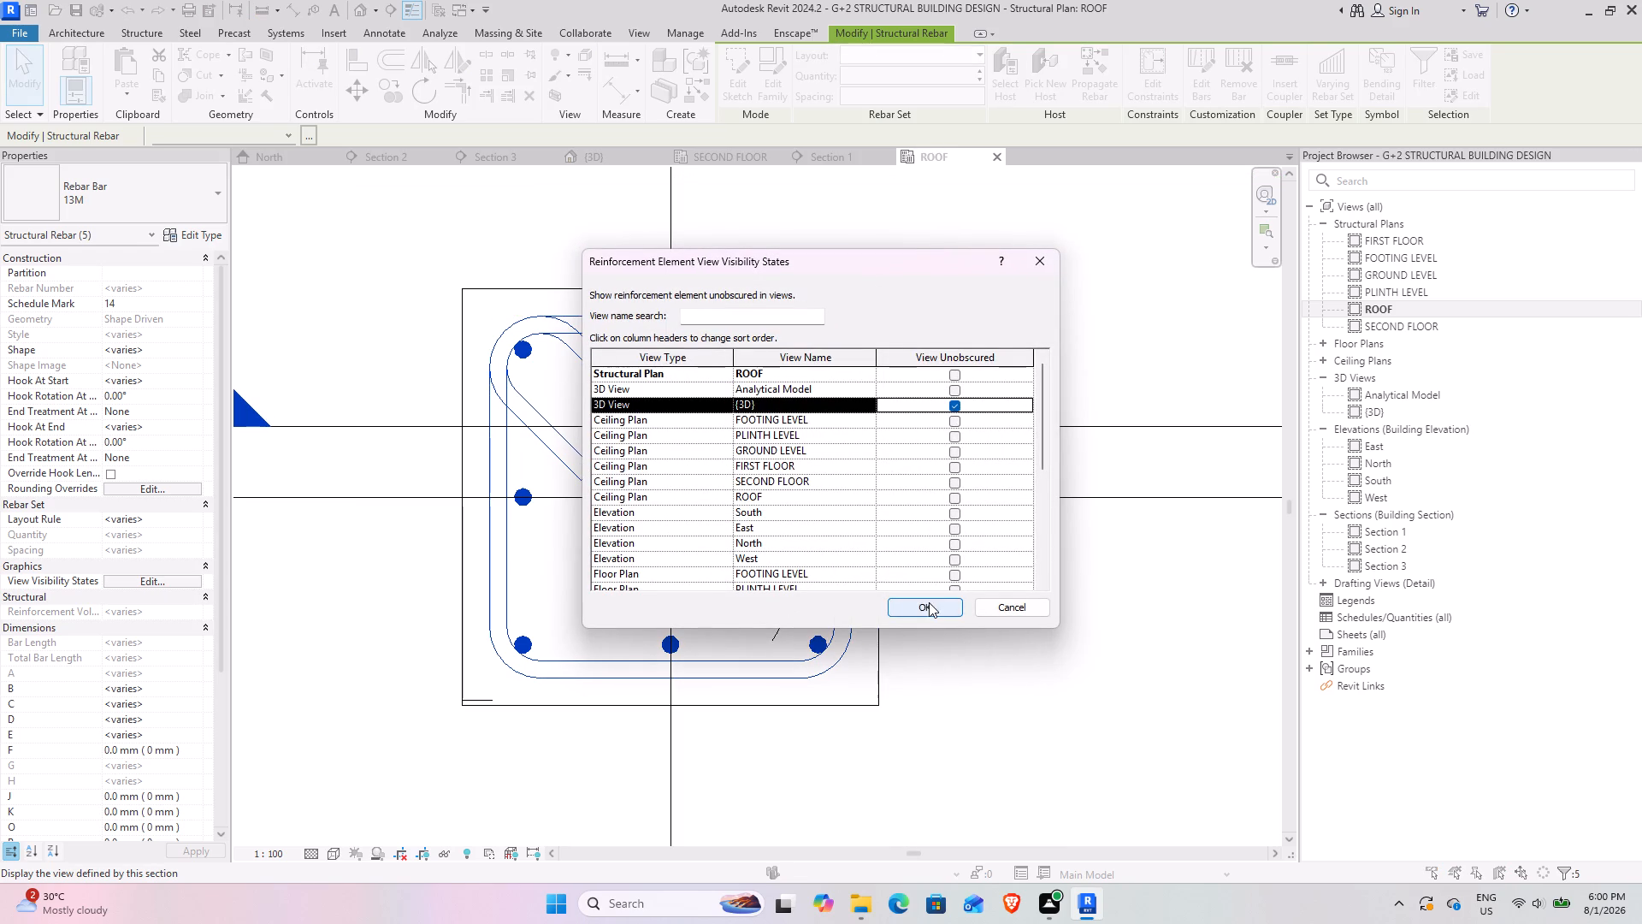
{"action": "left_click", "coordinate": [929, 602]}
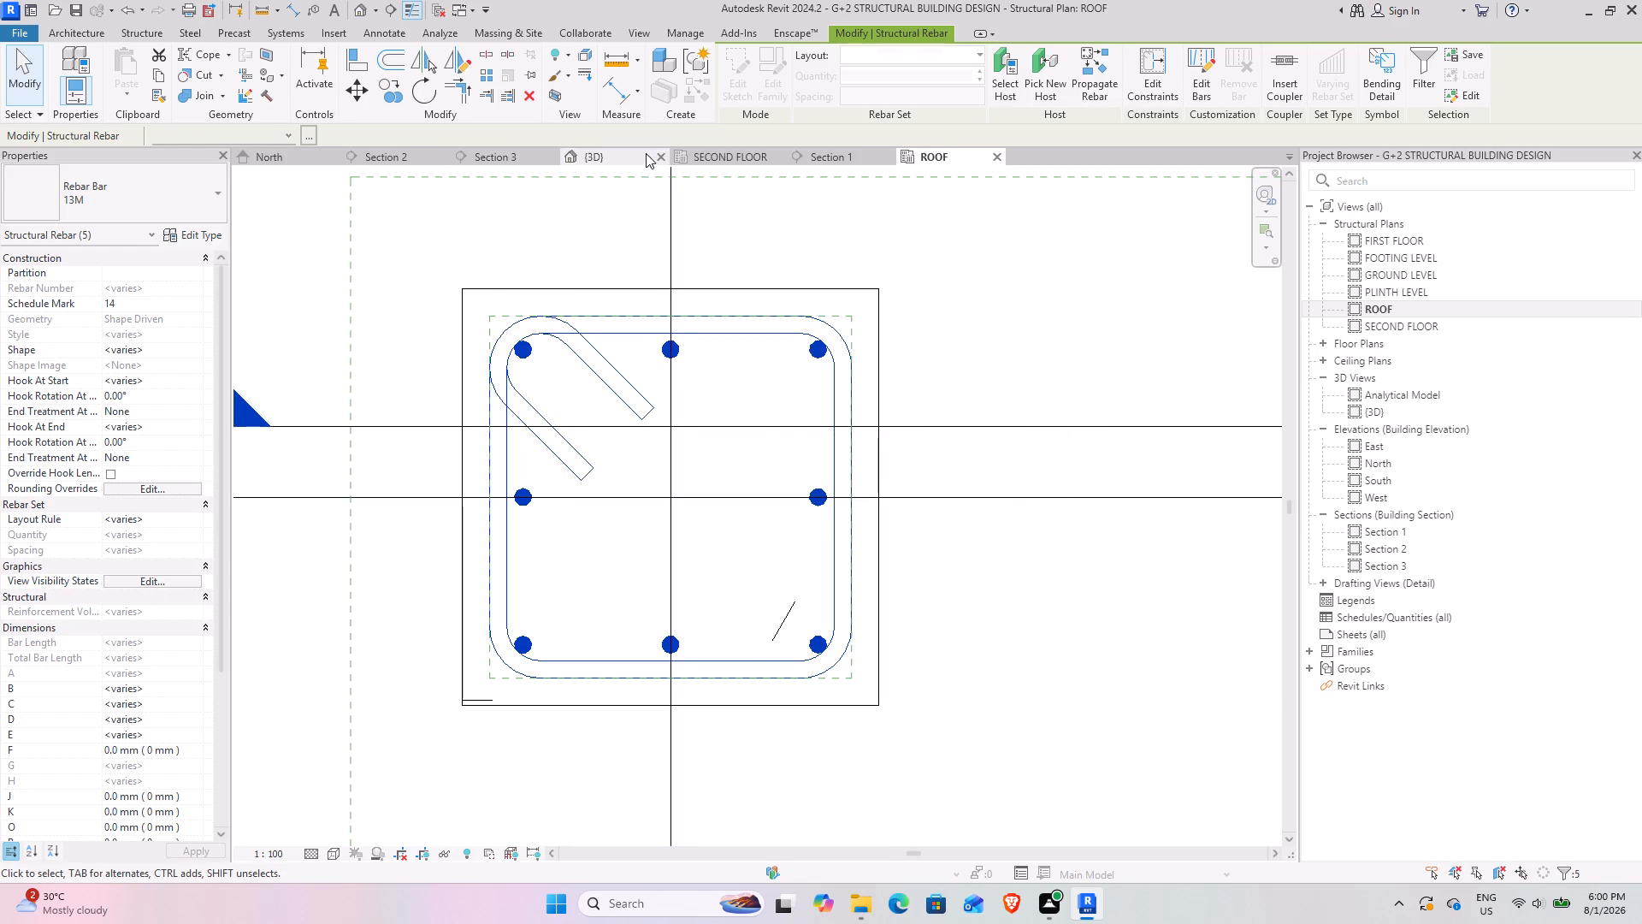
Examine the newly reinforced SECOND FLOOR to ROOF column from several sides in the {3D} view.
{"action": "left_click", "coordinate": [599, 152]}
{"action": "scroll", "coordinate": [797, 457], "scroll_direction": "down", "scroll_amount": 3}
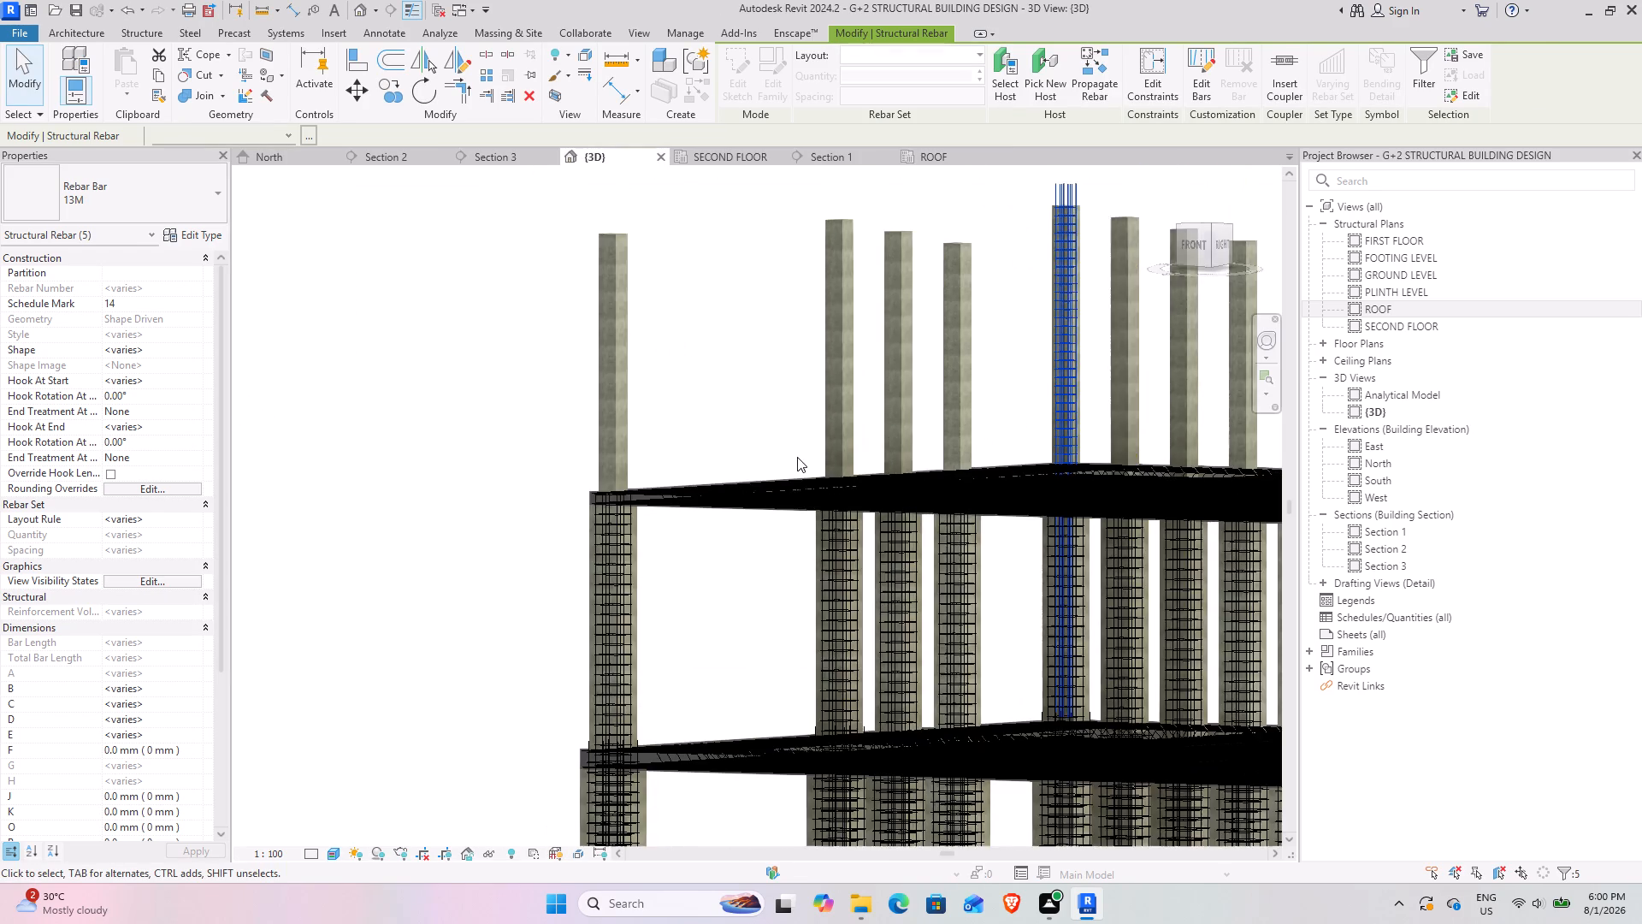
{"action": "scroll", "coordinate": [800, 457], "scroll_direction": "down", "scroll_amount": 2}
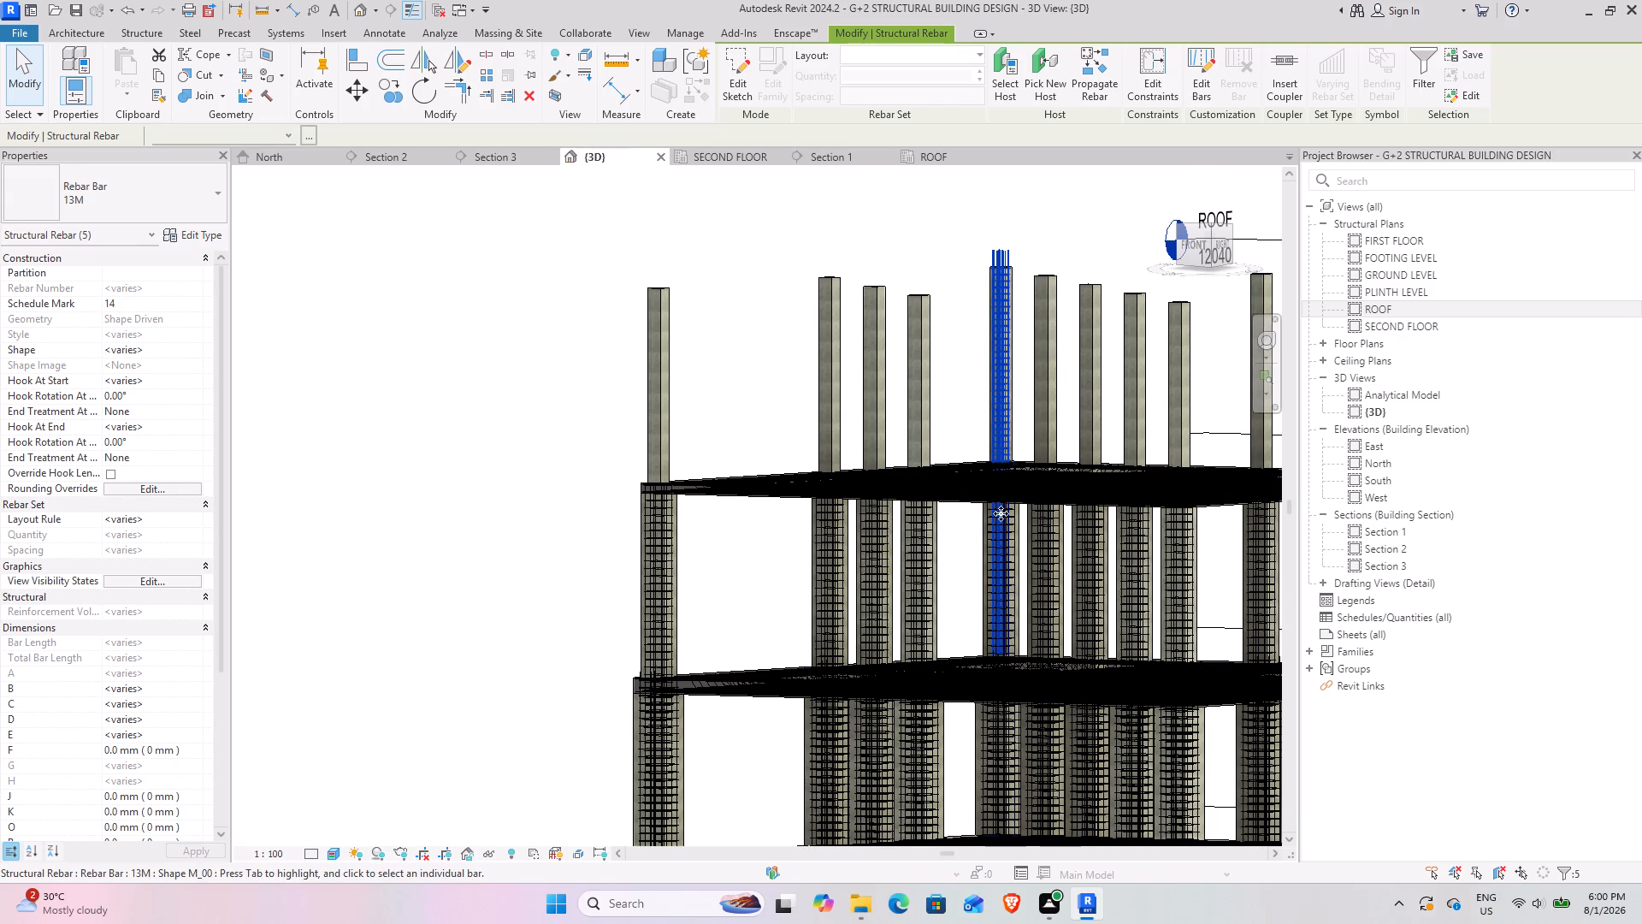
{"action": "middle_click_drag", "start_coordinate": [1034, 509], "coordinate": [816, 518], "text": "shift"}
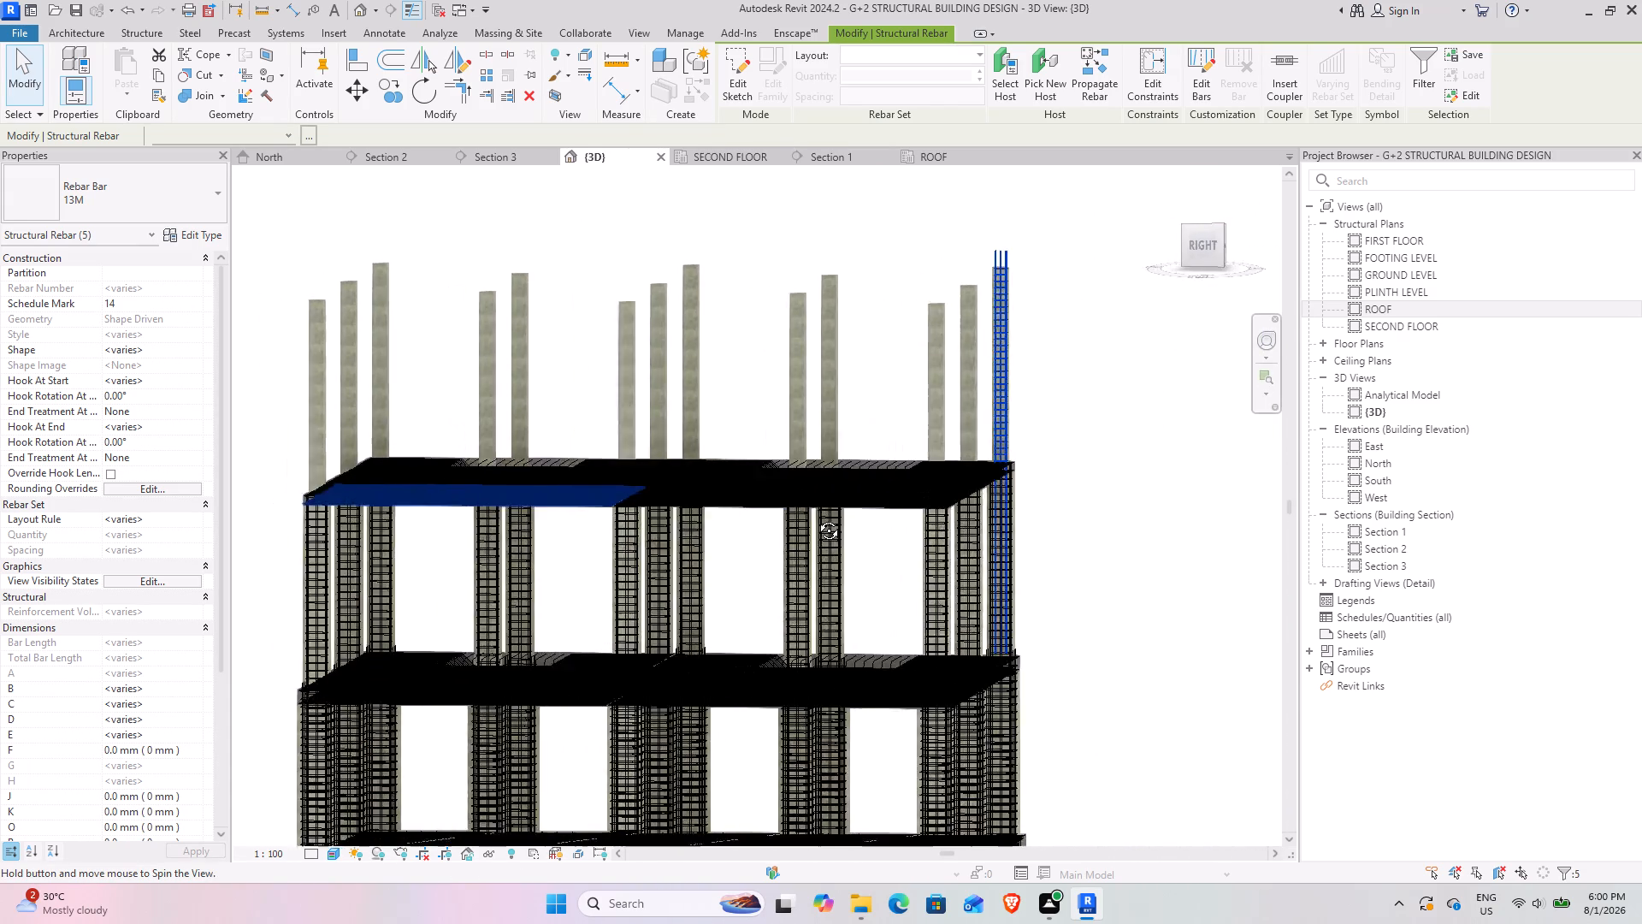
{"action": "middle_click_drag", "start_coordinate": [816, 518], "coordinate": [1054, 553], "text": "shift"}
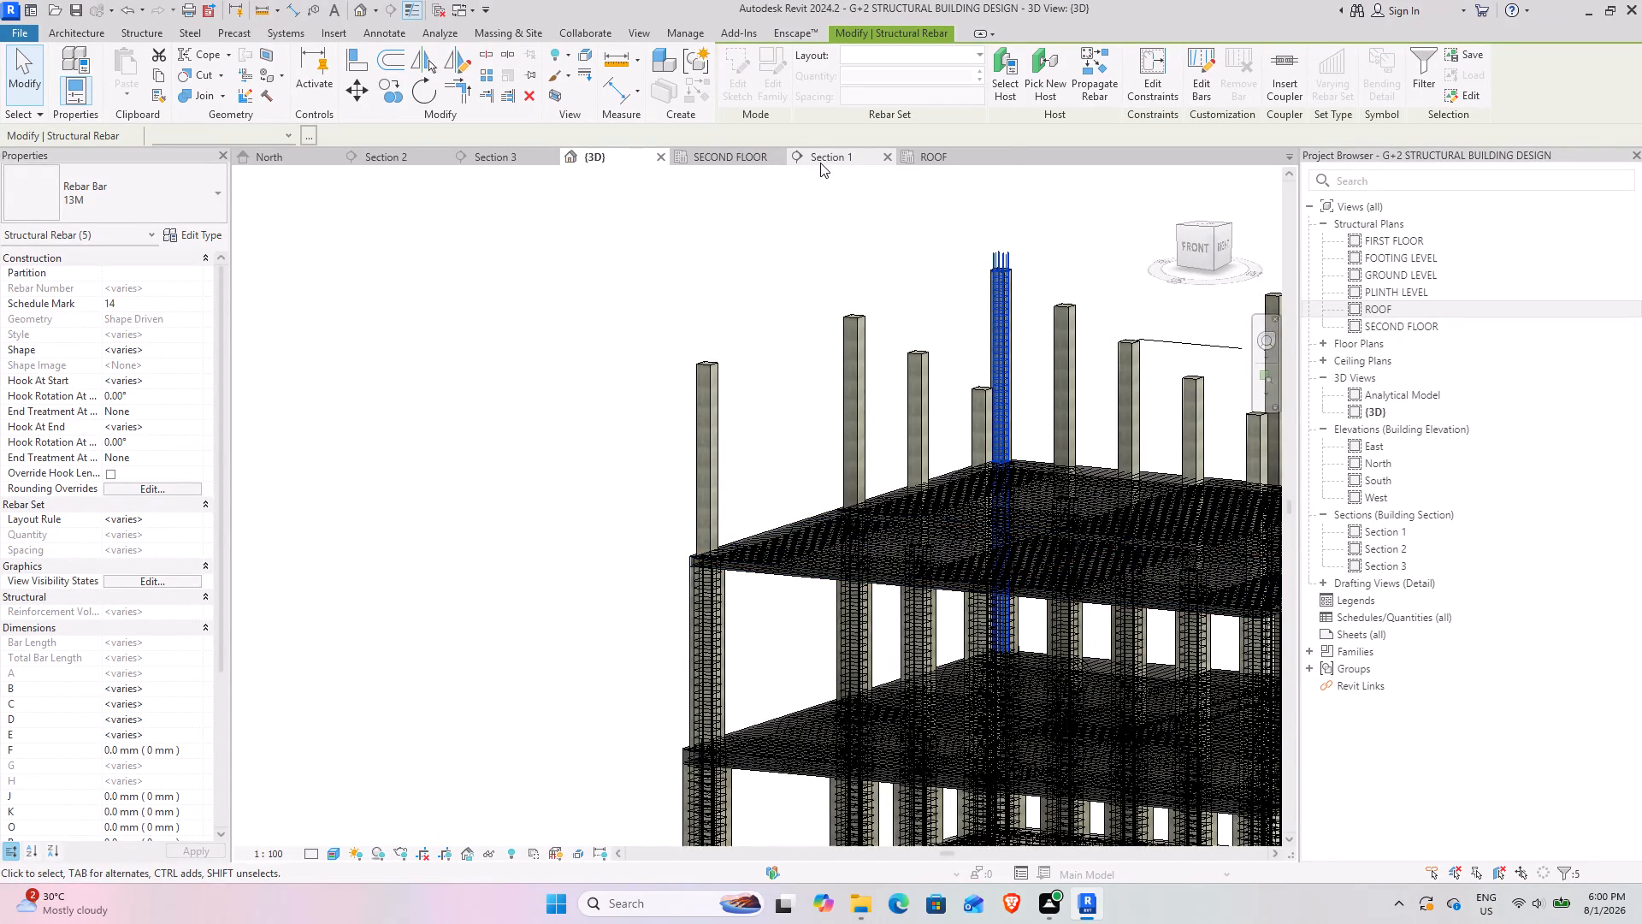
In Section 1, stretch the new column's 13M stirrup set downward through the column below to the top of the FIRST FLOOR slab.
{"action": "left_click", "coordinate": [820, 163]}
{"action": "middle_click_drag", "start_coordinate": [617, 524], "coordinate": [677, 185]}
{"action": "scroll", "coordinate": [688, 541], "scroll_direction": "down", "scroll_amount": 2}
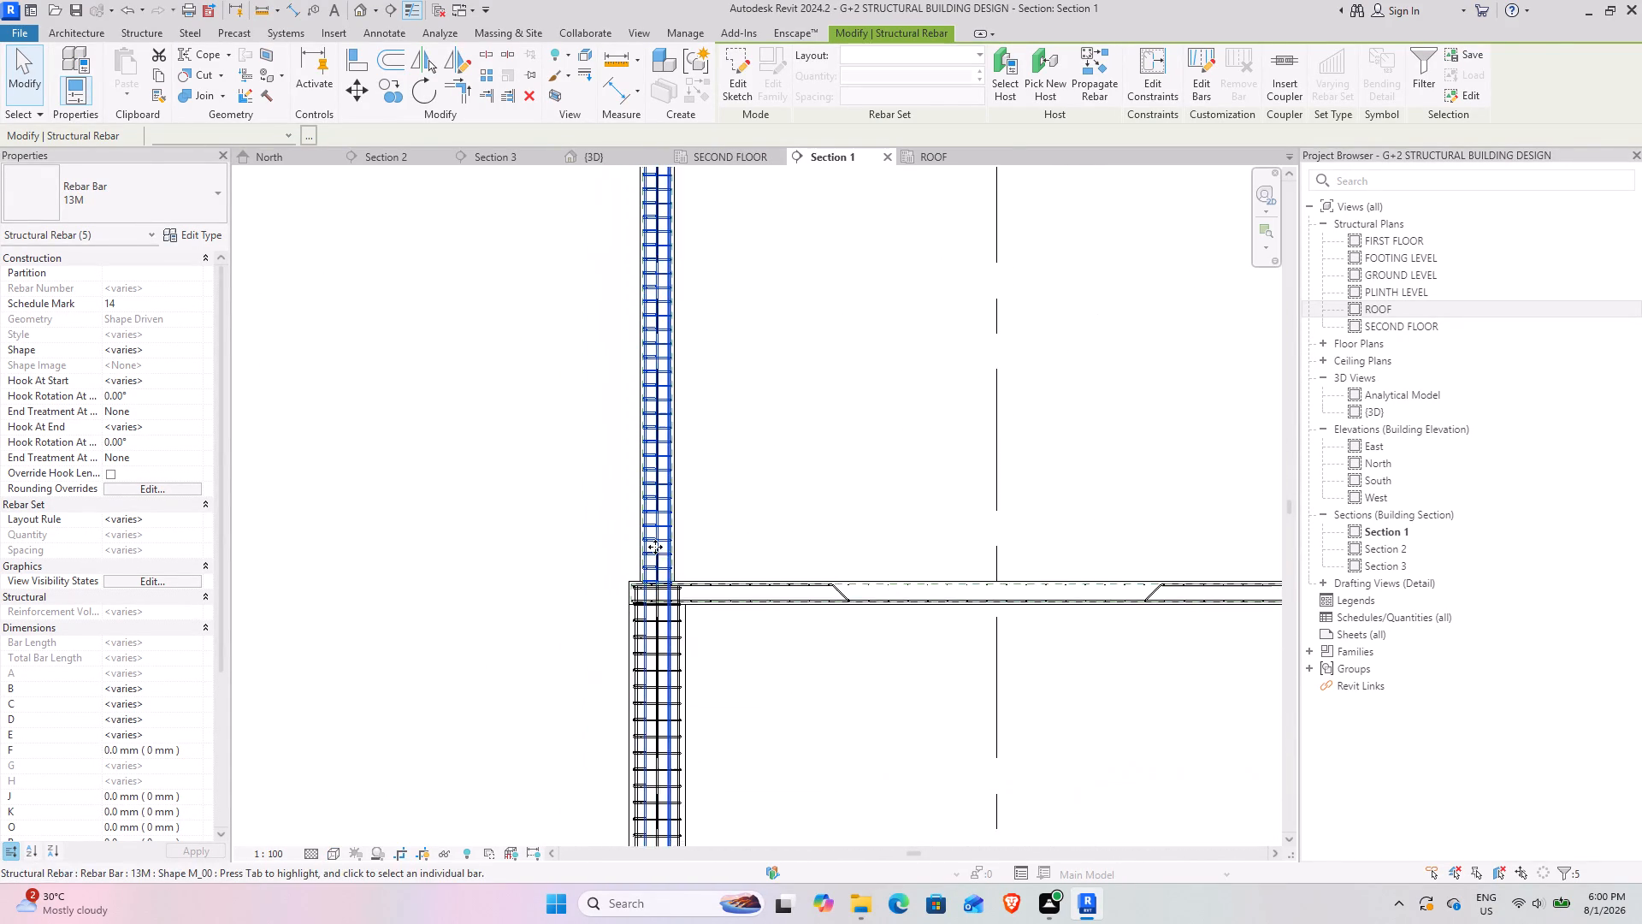
{"action": "middle_click_drag", "start_coordinate": [670, 566], "coordinate": [660, 423]}
{"action": "left_click_drag", "start_coordinate": [759, 560], "coordinate": [753, 539]}
{"action": "scroll", "coordinate": [605, 442], "scroll_direction": "up", "scroll_amount": 6}
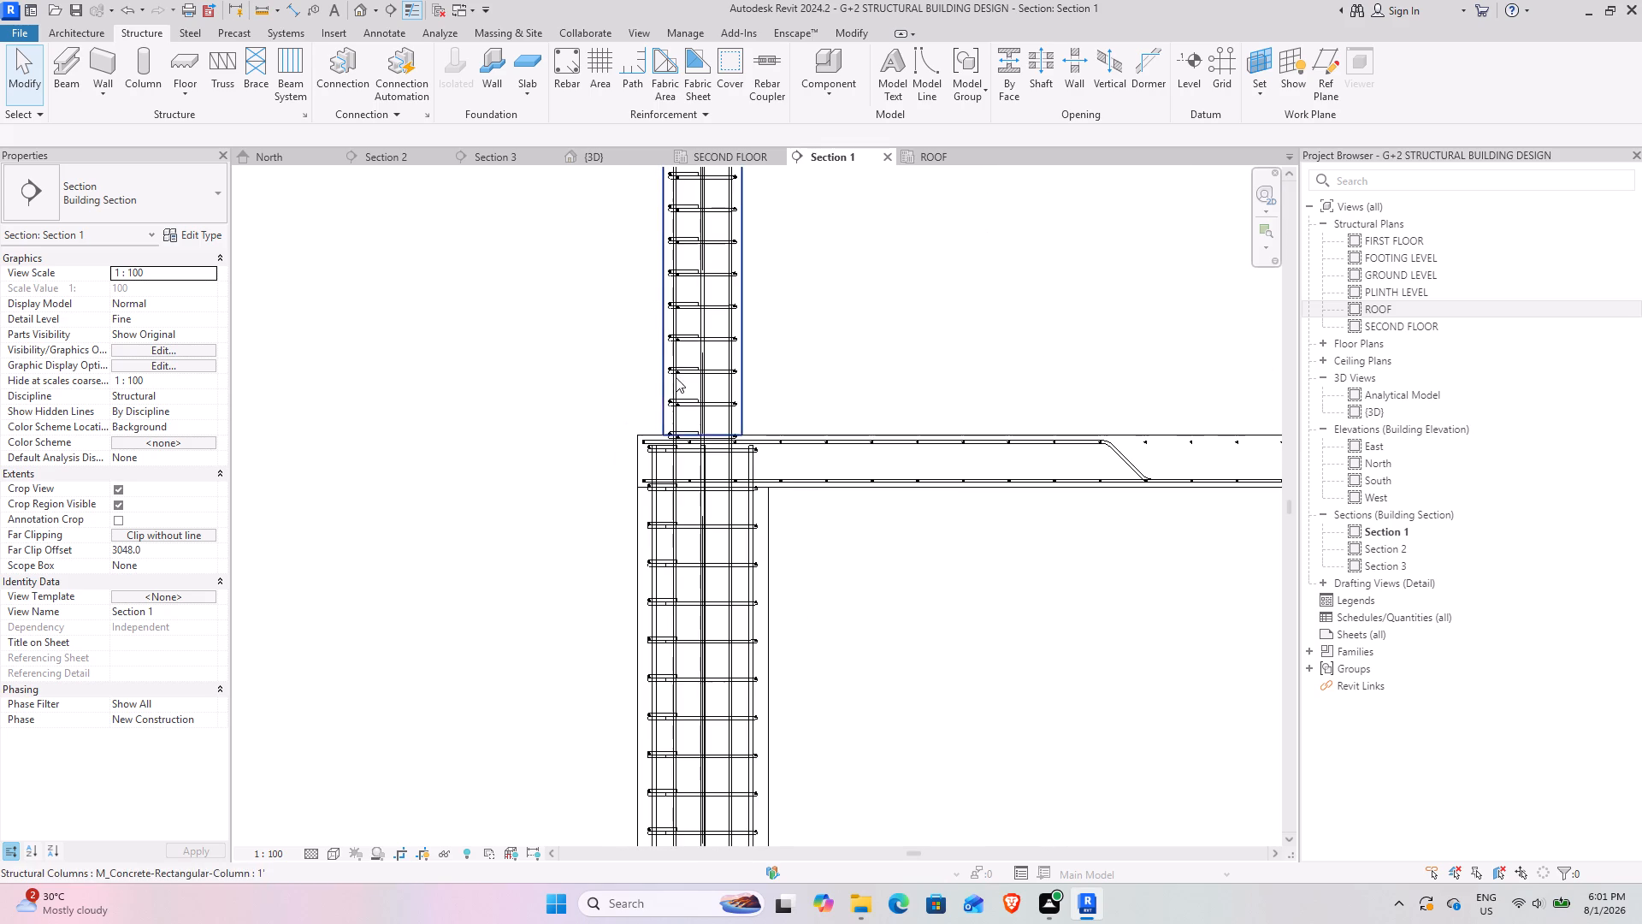
{"action": "left_click", "coordinate": [708, 402]}
{"action": "left_click", "coordinate": [831, 358]}
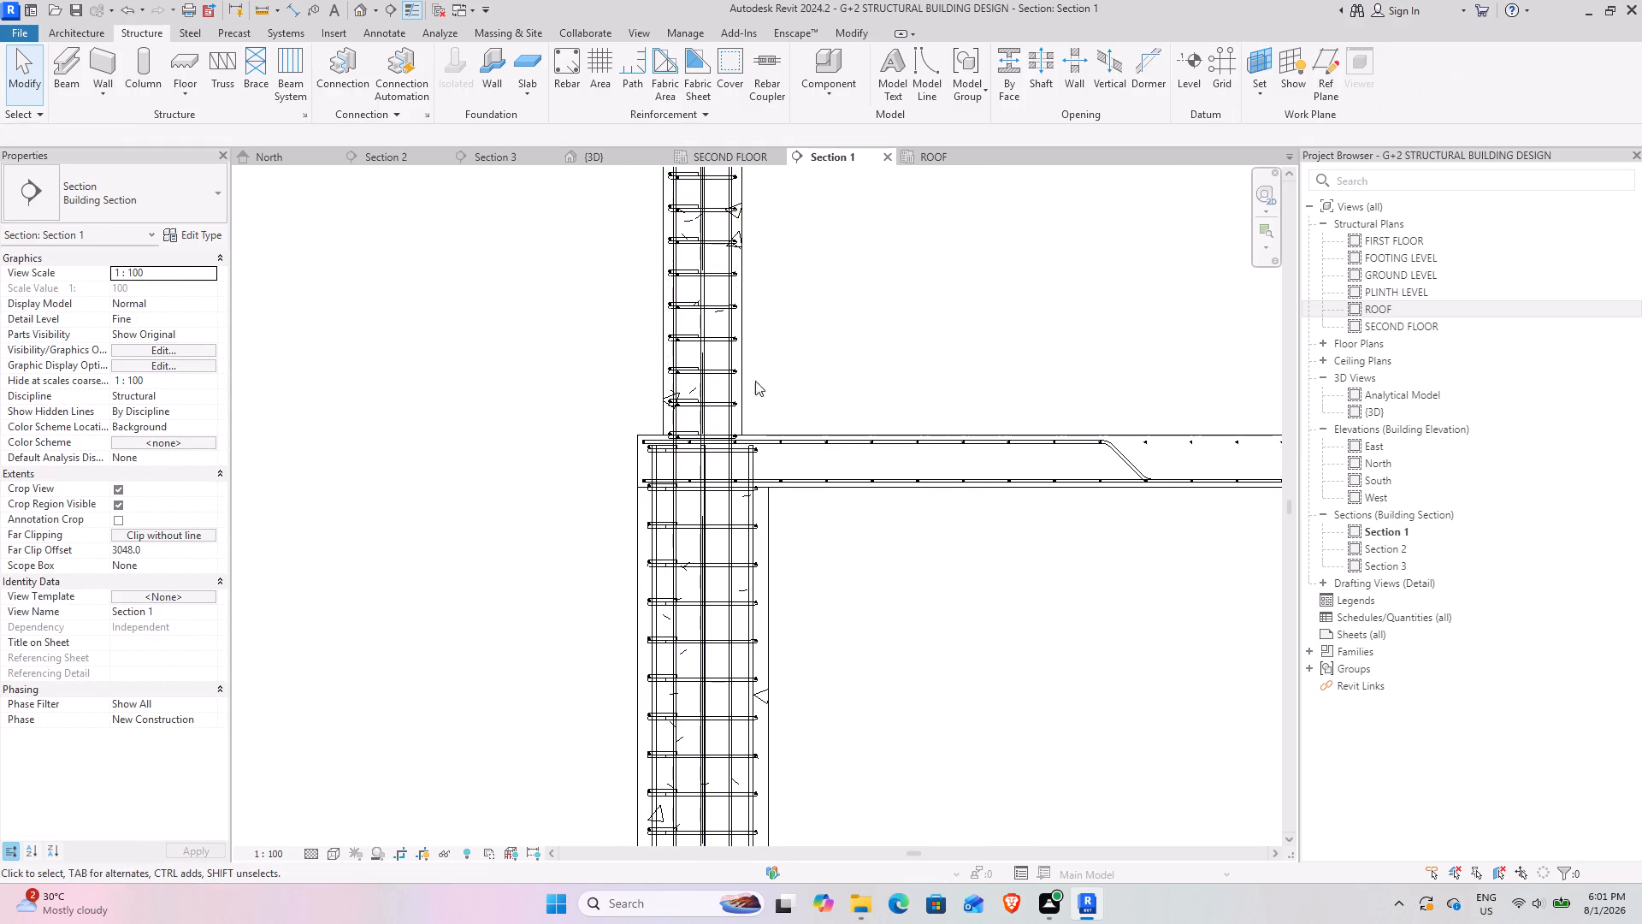
{"action": "left_click", "coordinate": [714, 397]}
{"action": "left_click_drag", "start_coordinate": [702, 439], "coordinate": [714, 788]}
{"action": "scroll", "coordinate": [854, 690], "scroll_direction": "down", "scroll_amount": 1}
{"action": "middle_click_drag", "start_coordinate": [866, 678], "coordinate": [807, 223]}
{"action": "left_click_drag", "start_coordinate": [664, 324], "coordinate": [659, 735]}
{"action": "middle_click_drag", "start_coordinate": [814, 623], "coordinate": [826, 444]}
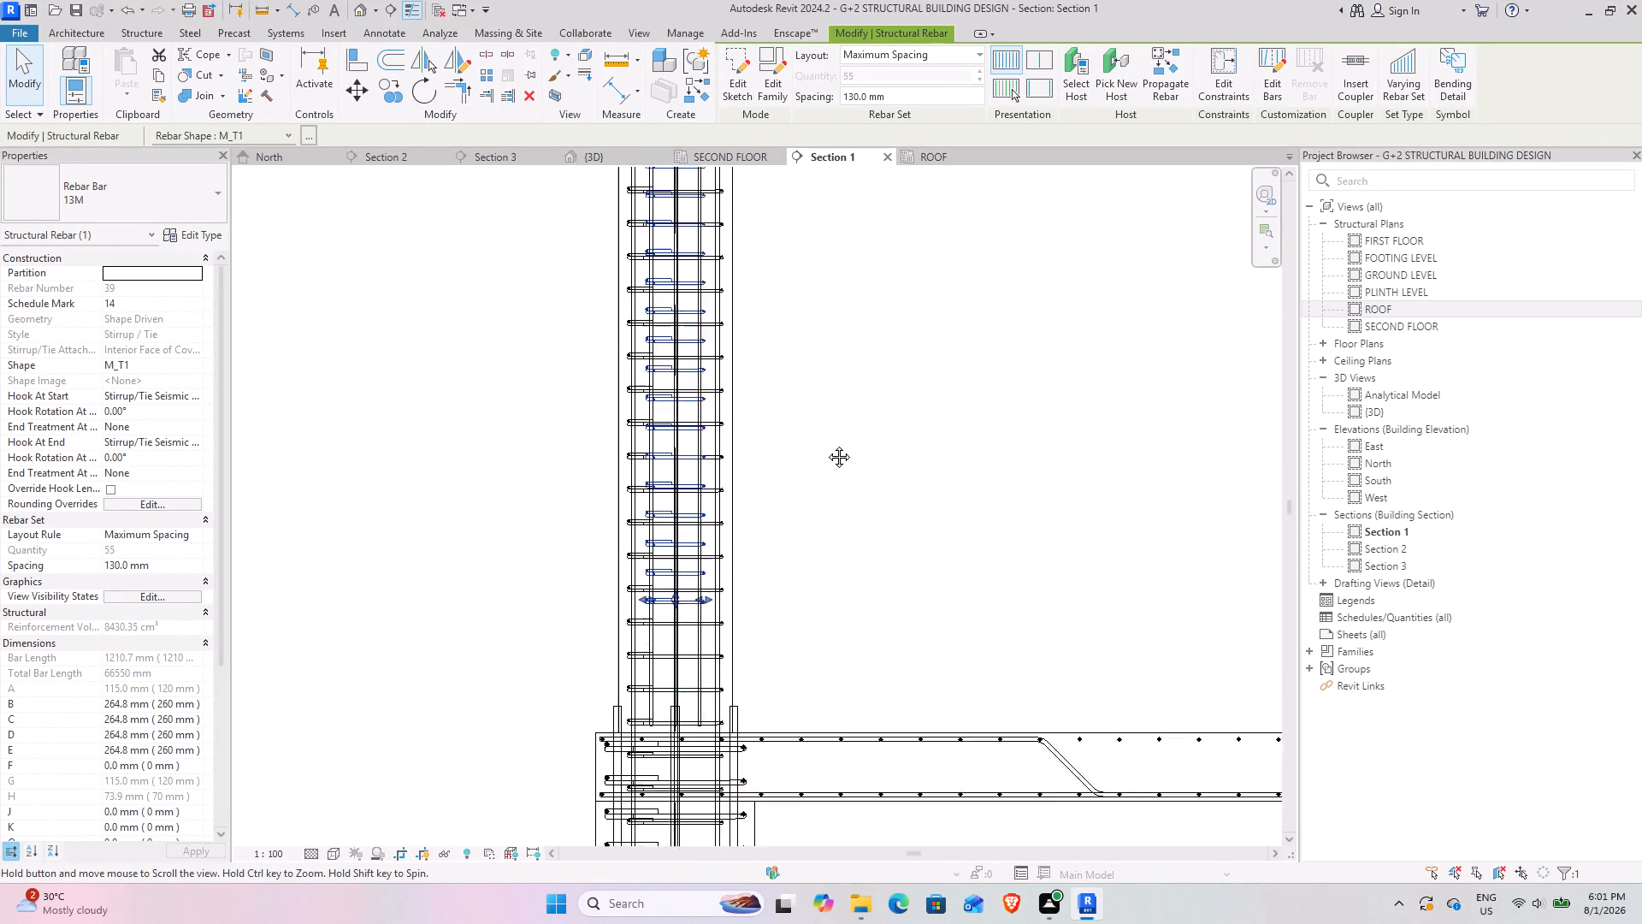
{"action": "middle_click_drag", "start_coordinate": [826, 444], "coordinate": [826, 394]}
{"action": "left_click_drag", "start_coordinate": [674, 508], "coordinate": [669, 645]}
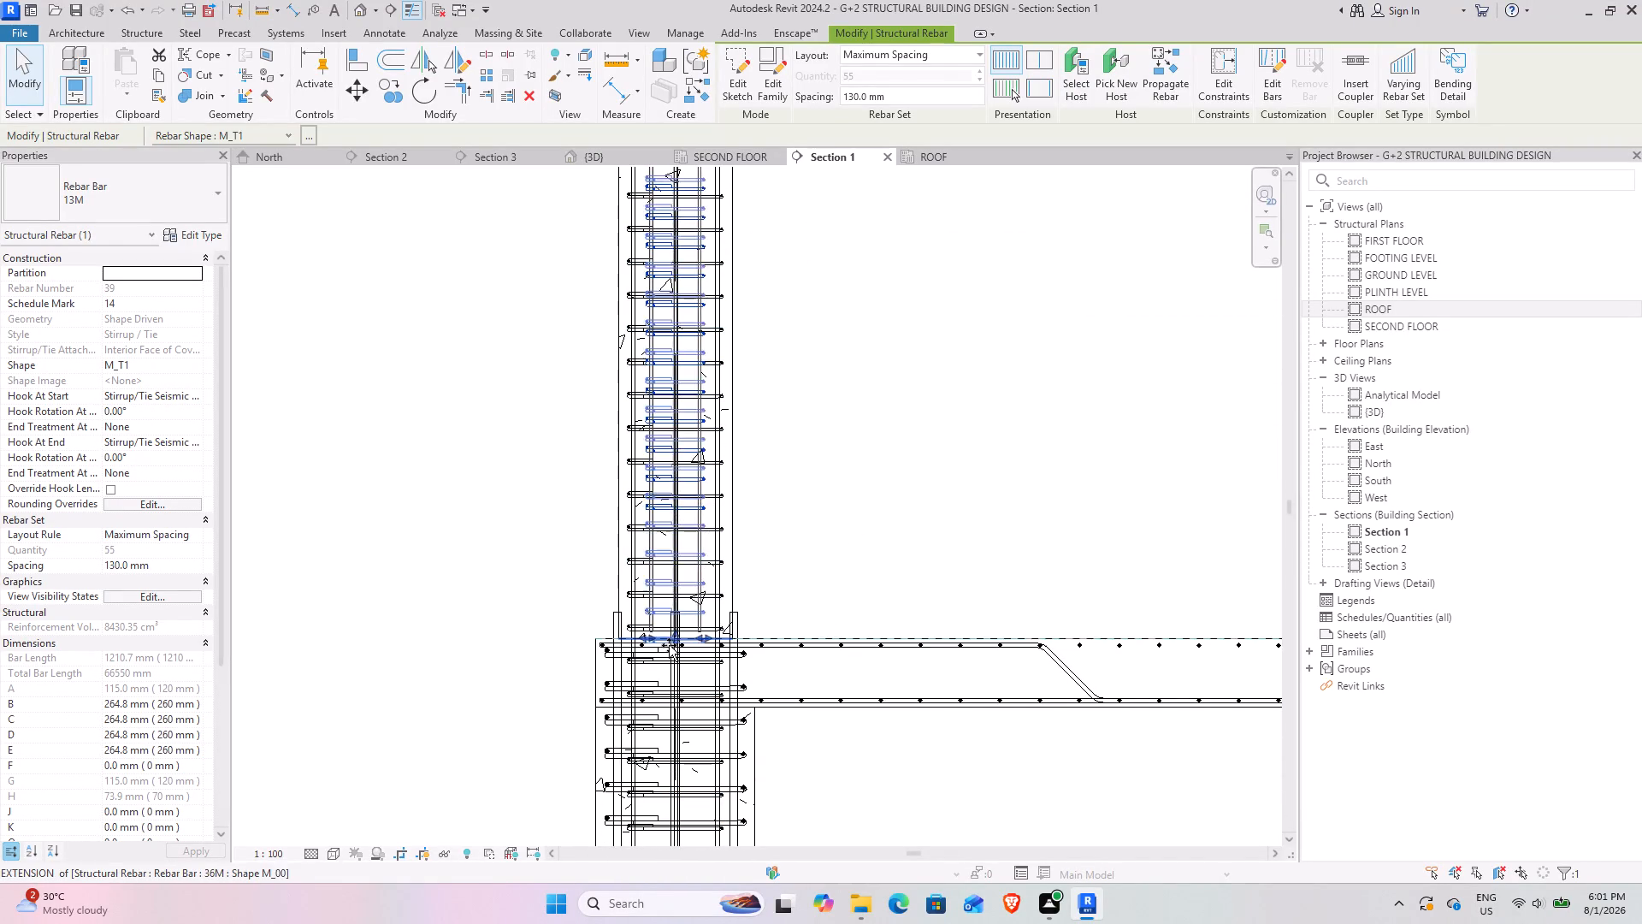
{"action": "left_click_drag", "start_coordinate": [669, 645], "coordinate": [683, 634]}
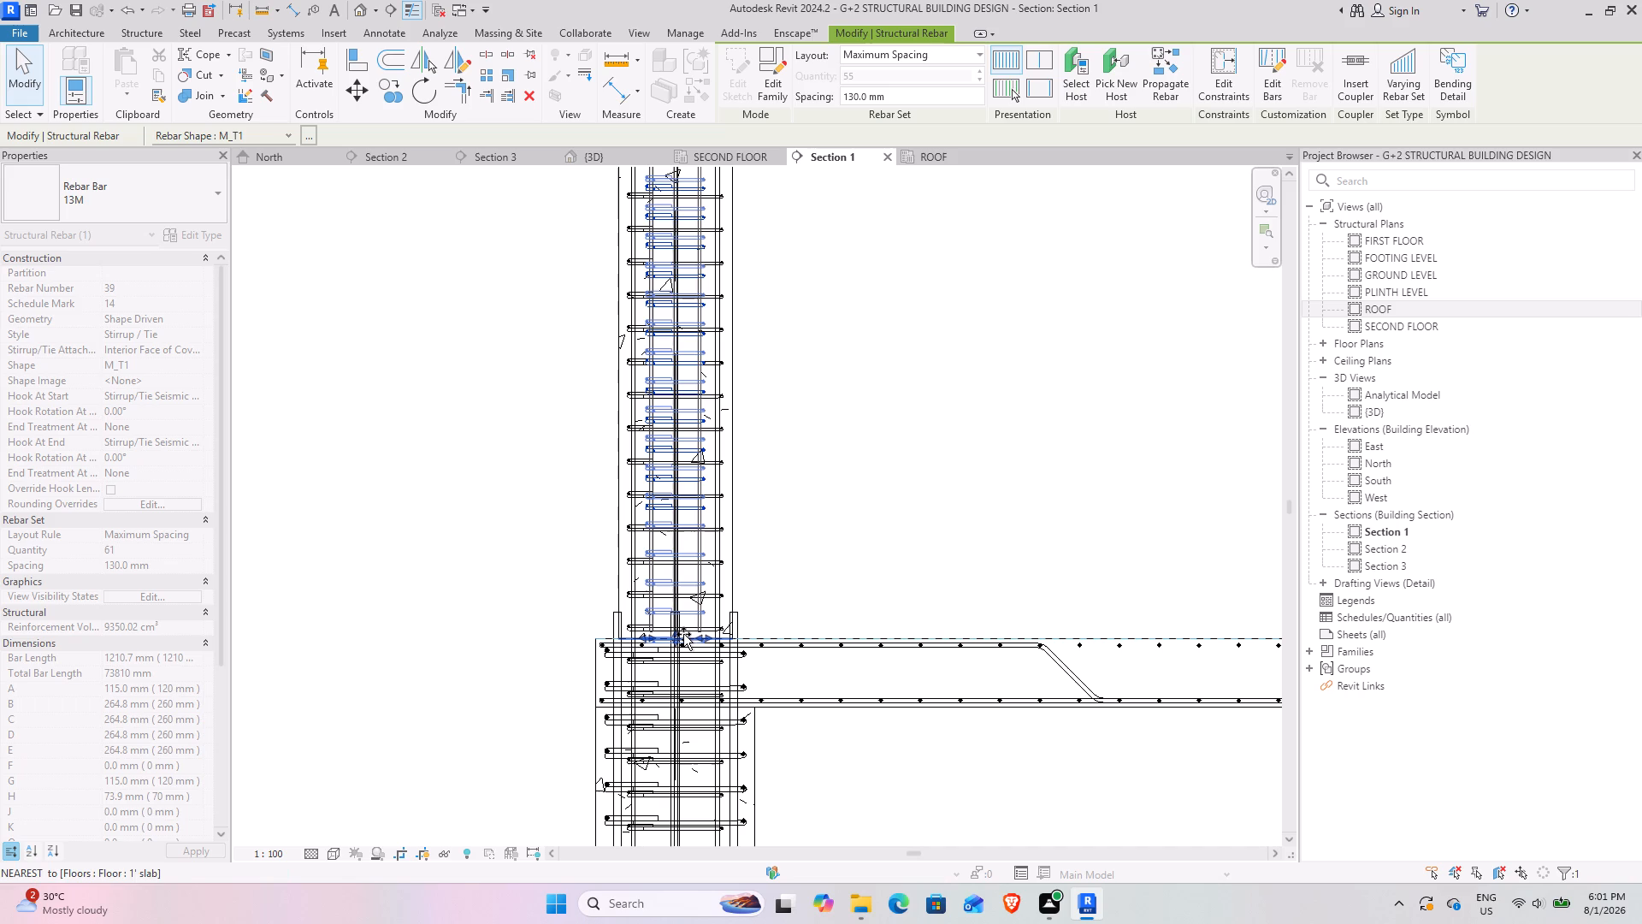
{"action": "left_click_drag", "start_coordinate": [683, 634], "coordinate": [680, 639]}
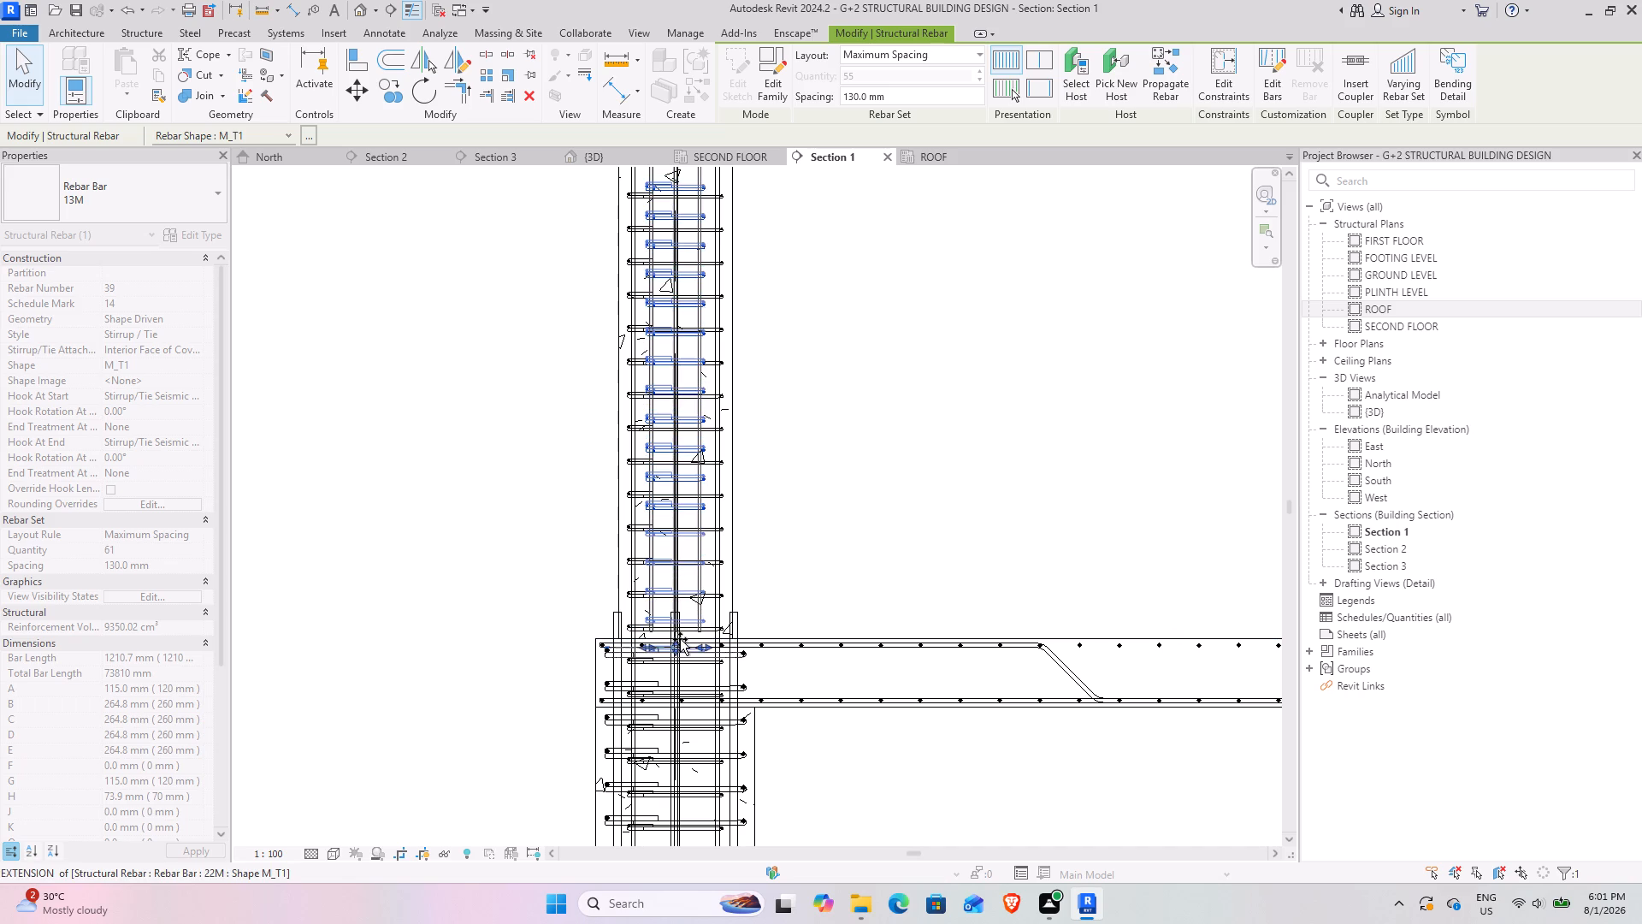
{"action": "left_click_drag", "start_coordinate": [680, 639], "coordinate": [680, 633]}
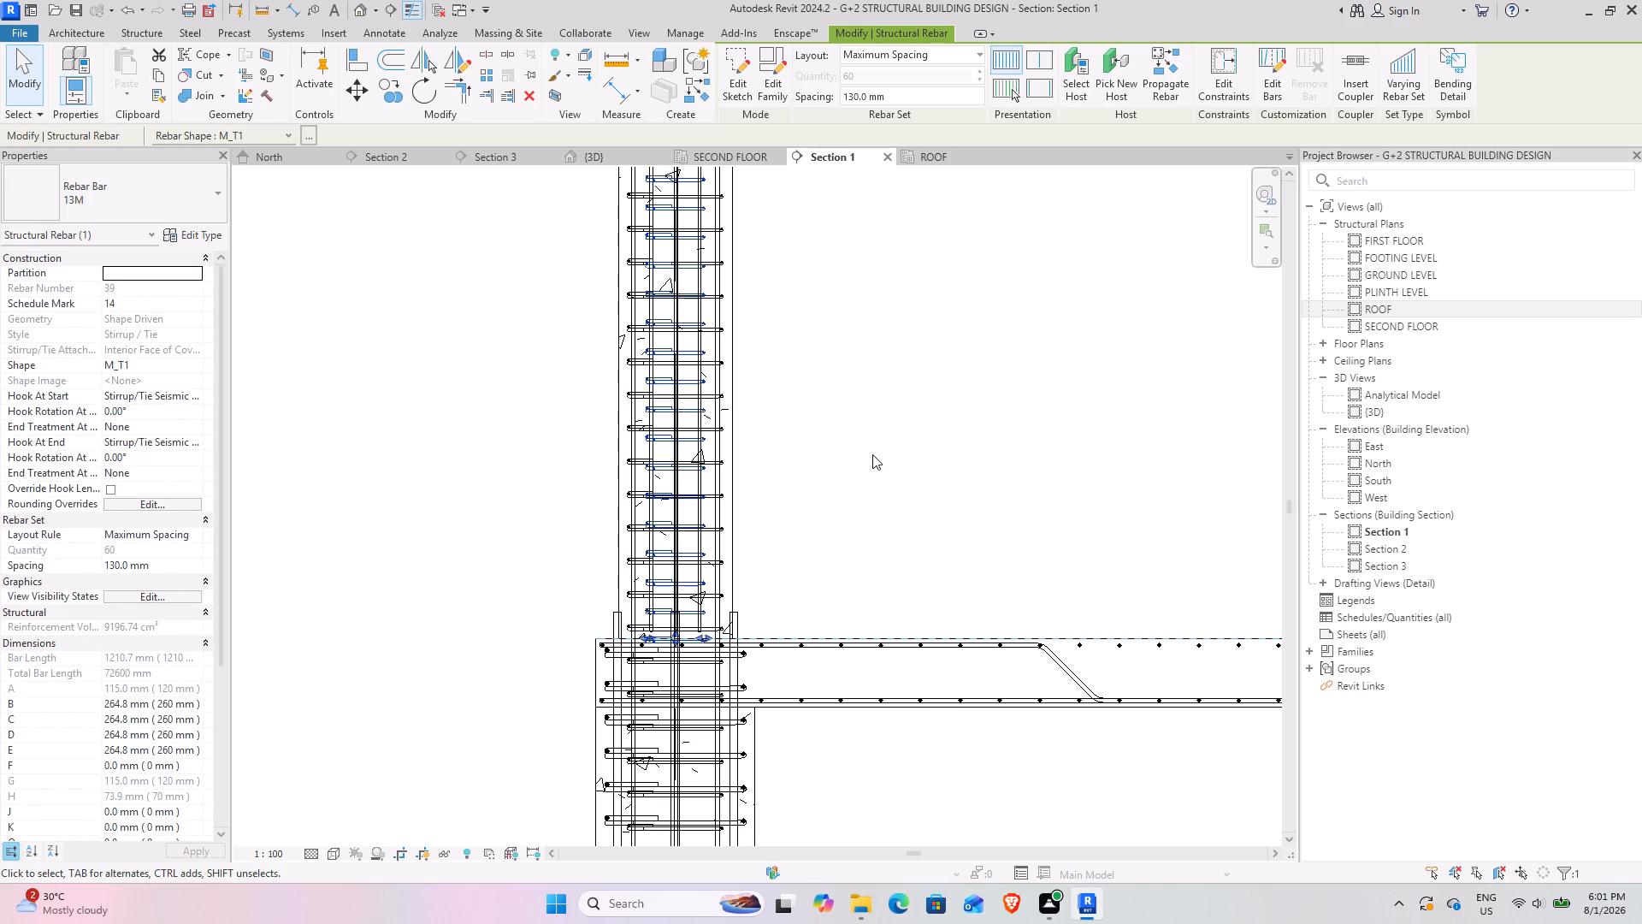
{"action": "left_click", "coordinate": [864, 310]}
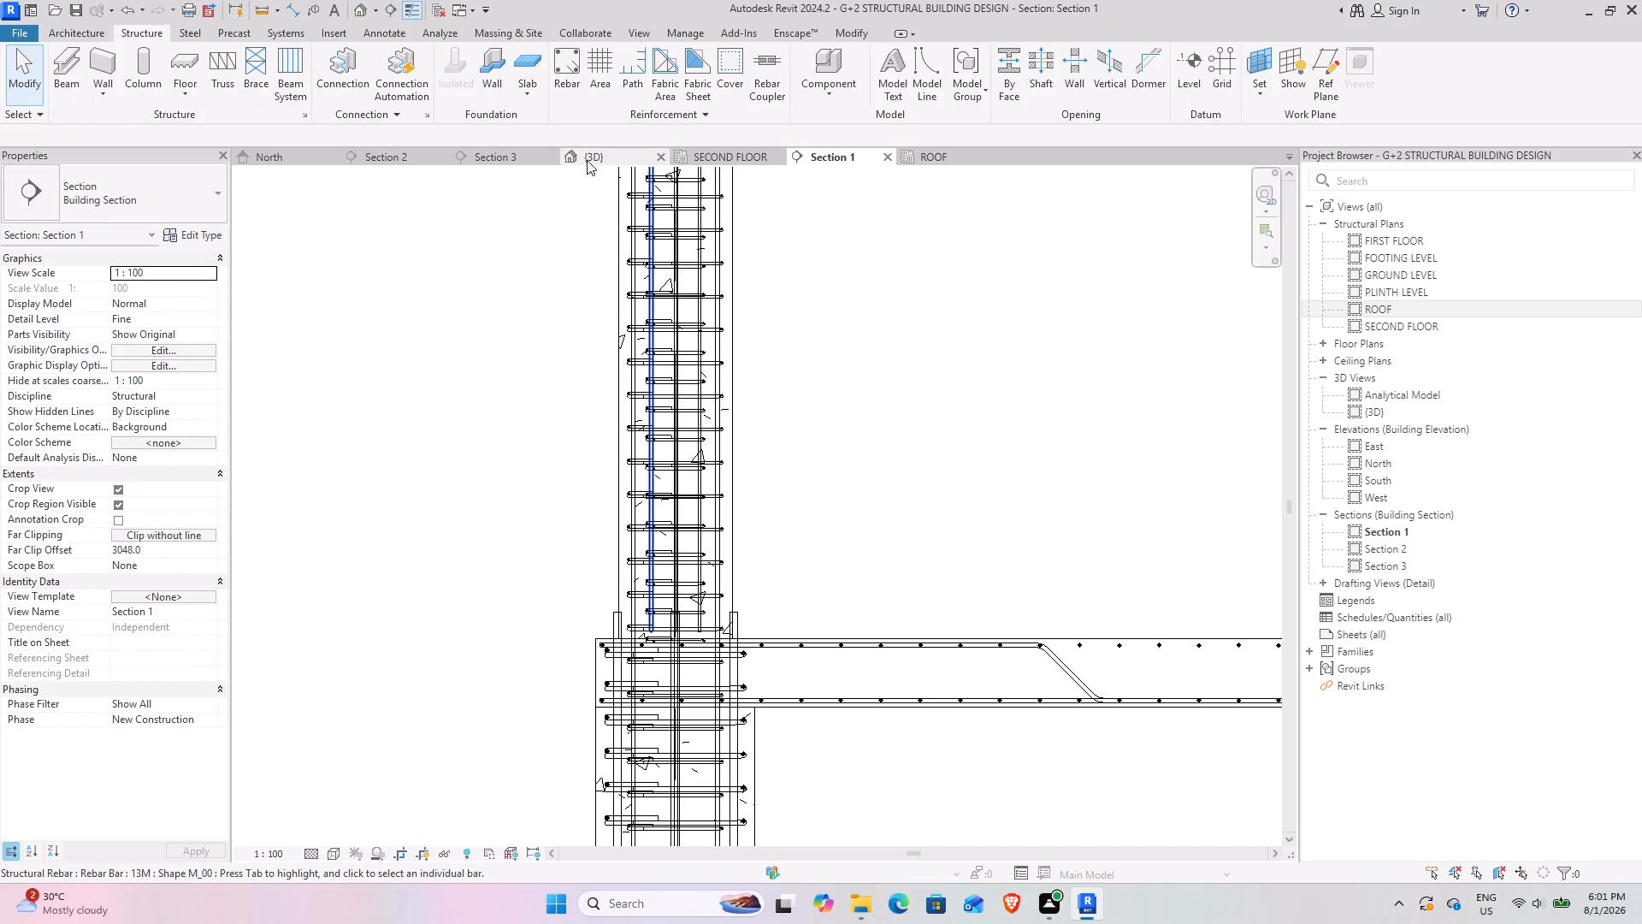
Examine the reinforced column and the remaining SECOND FLOOR to ROOF columns from several sides in the {3D} view.
{"action": "left_click", "coordinate": [596, 157]}
{"action": "scroll", "coordinate": [757, 557], "scroll_direction": "down", "scroll_amount": 2}
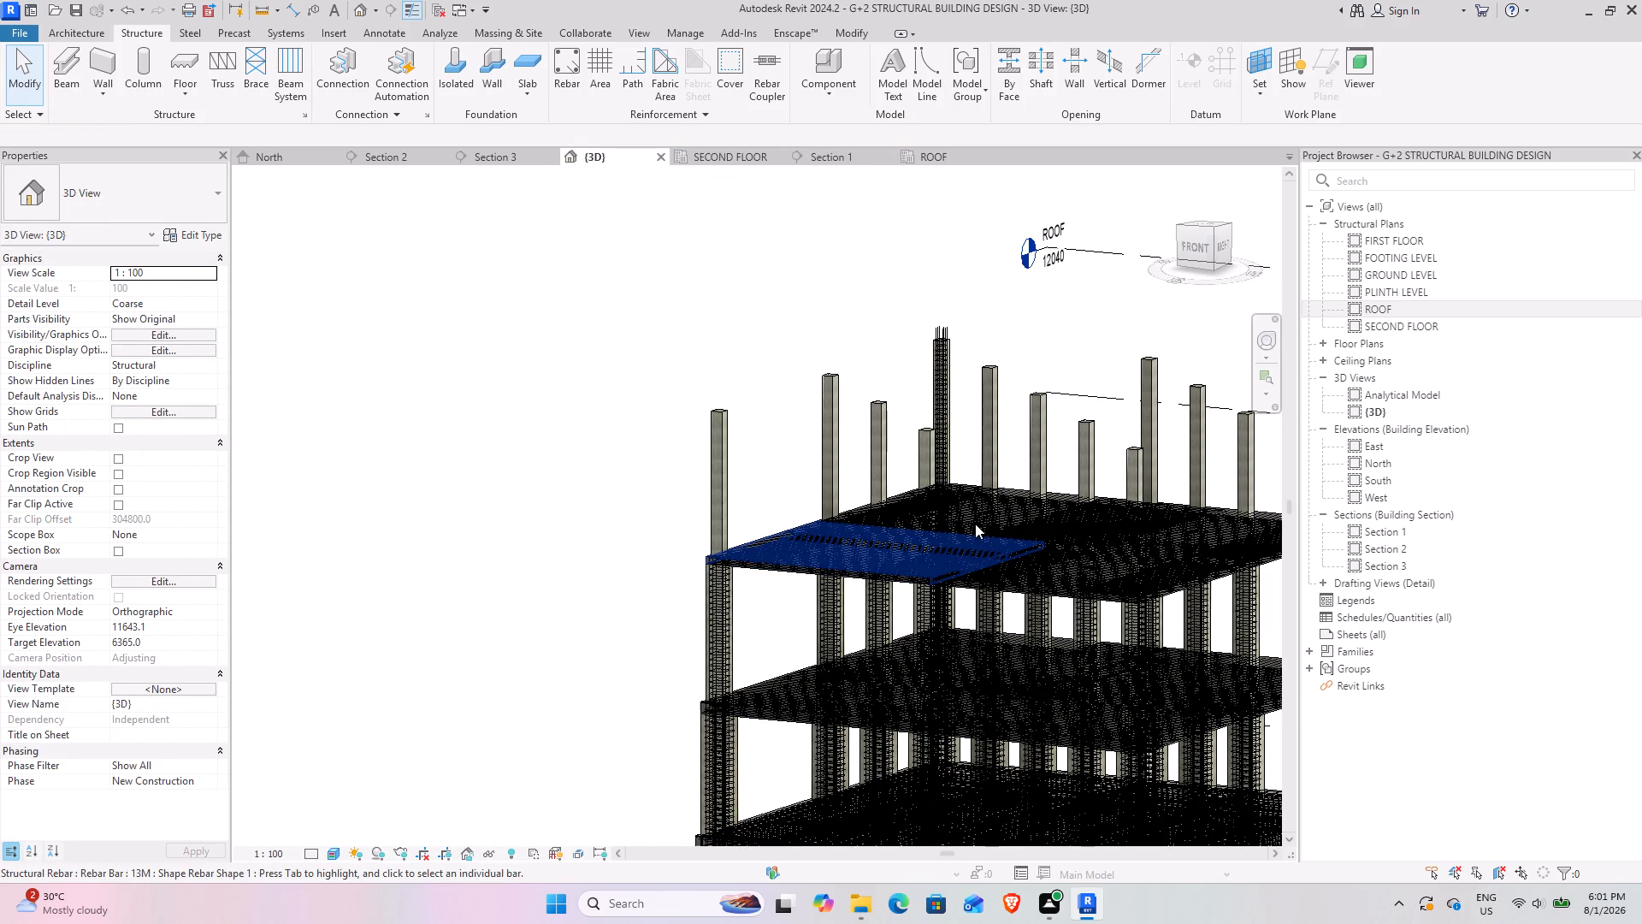
{"action": "scroll", "coordinate": [951, 500], "scroll_direction": "down", "scroll_amount": 1}
{"action": "middle_click_drag", "start_coordinate": [951, 500], "coordinate": [942, 433], "text": "shift"}
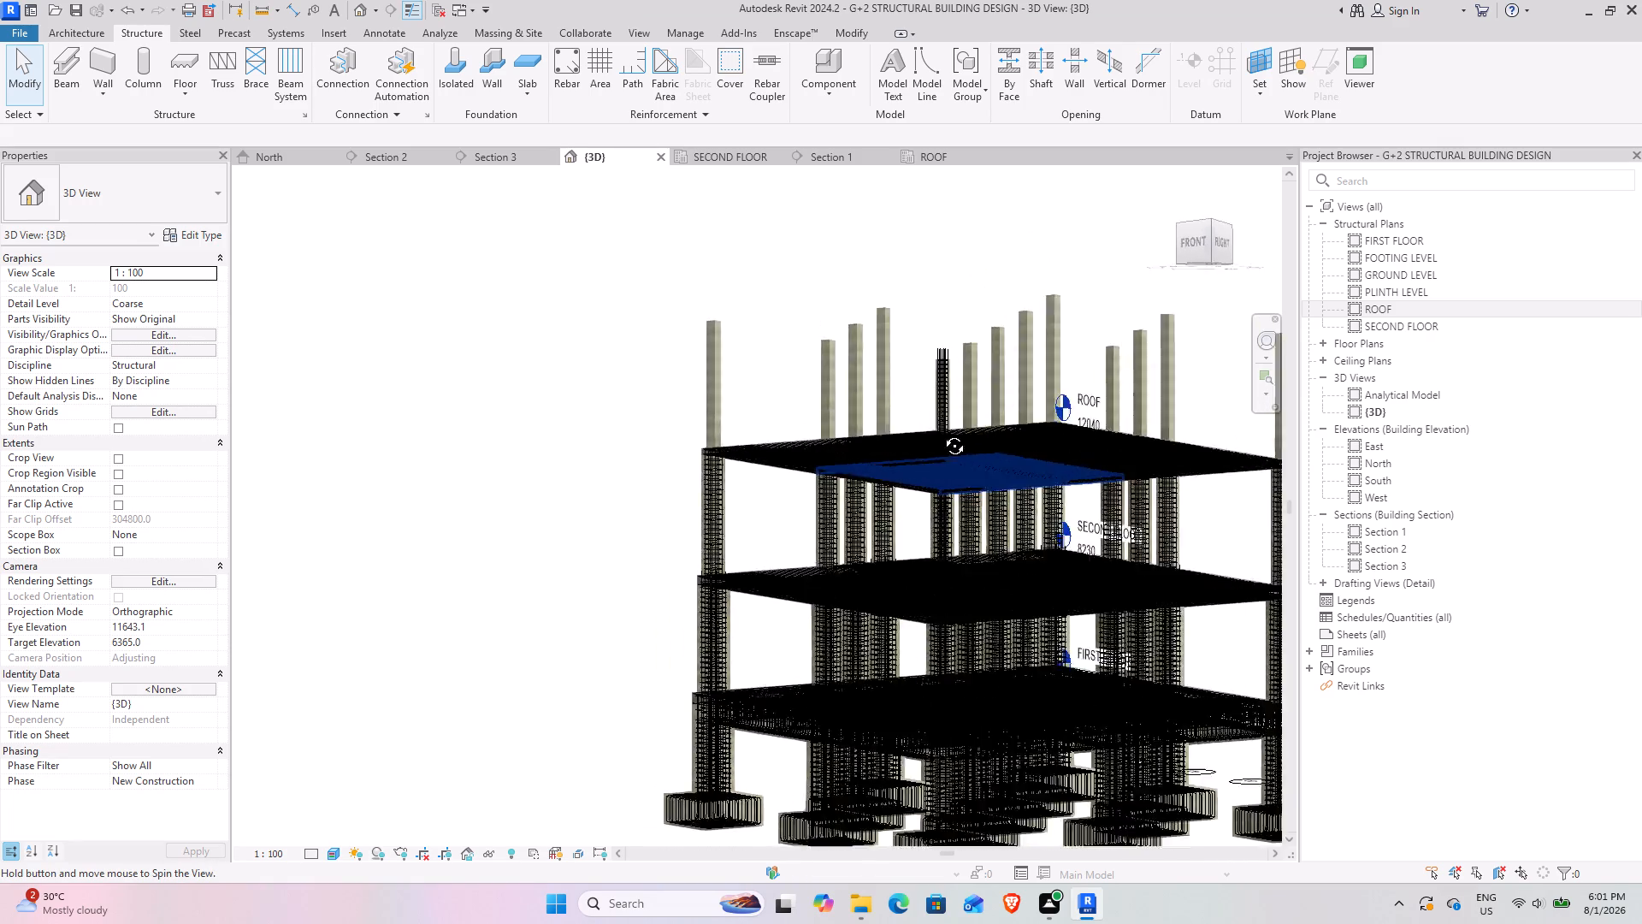
{"action": "middle_click_drag", "start_coordinate": [942, 433], "coordinate": [926, 547], "text": "shift"}
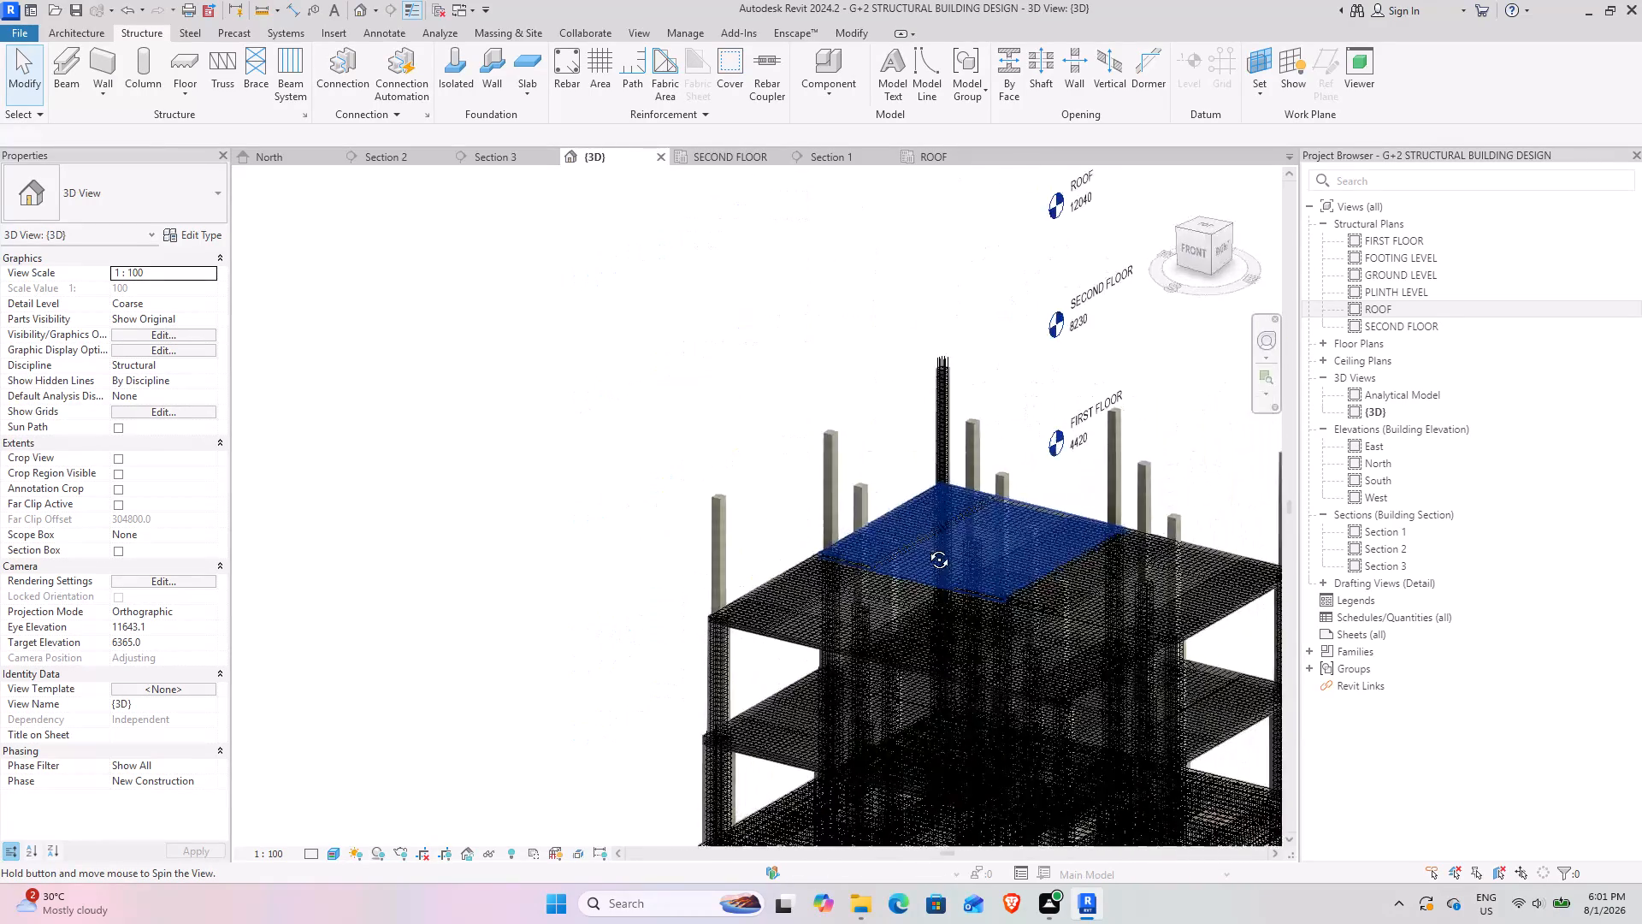
{"action": "middle_click_drag", "start_coordinate": [926, 547], "coordinate": [717, 480], "text": "shift"}
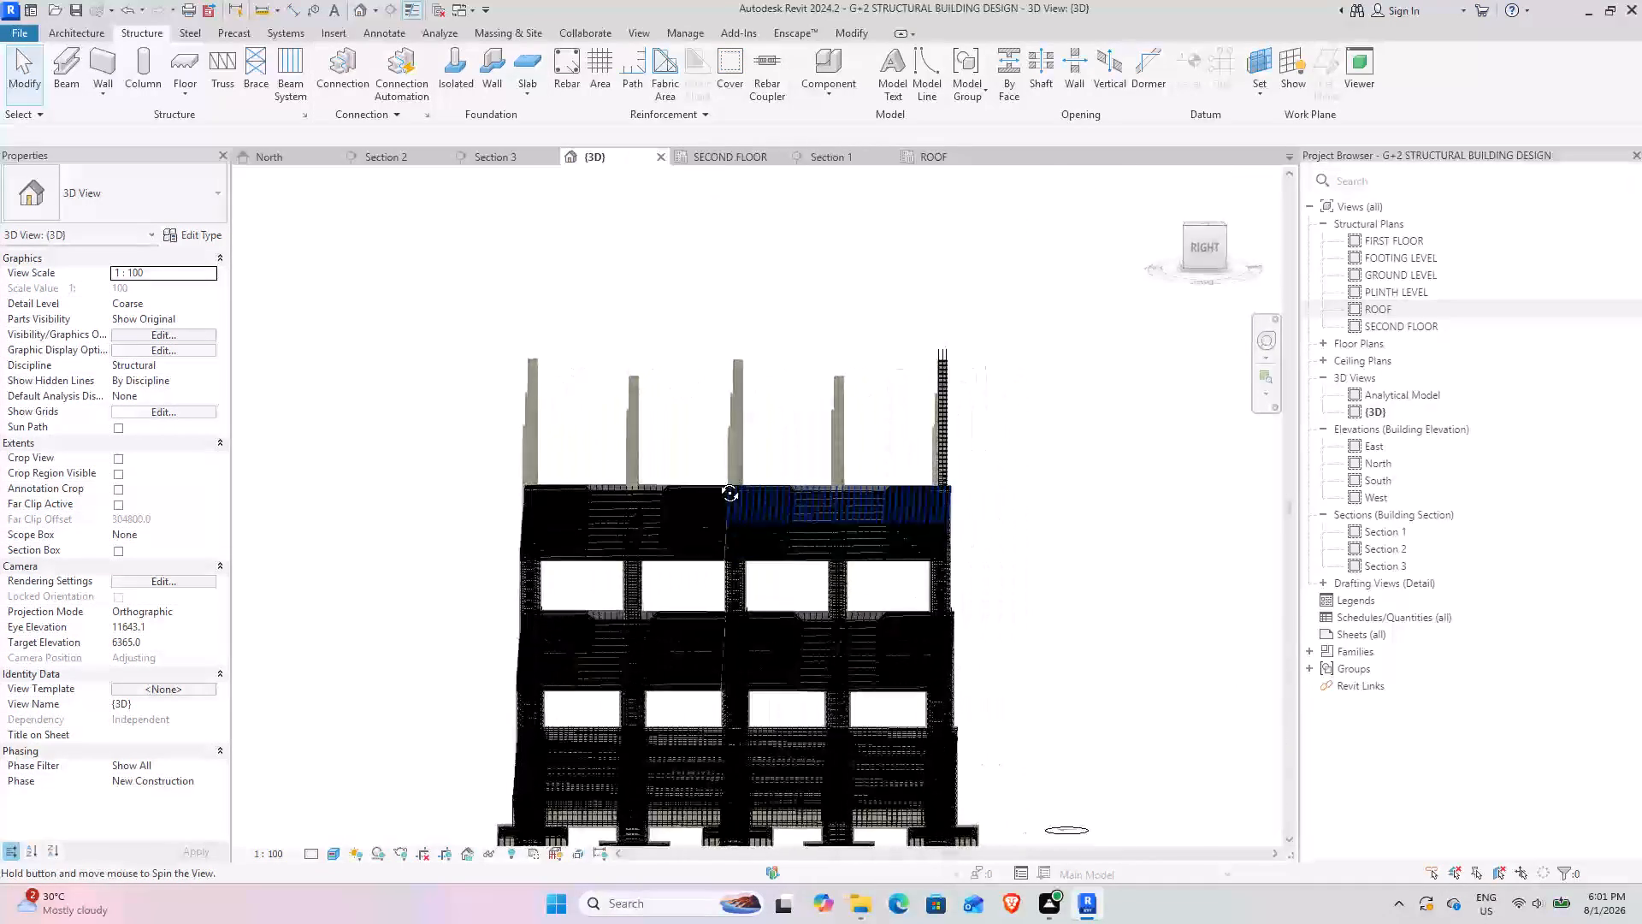
{"action": "middle_click_drag", "start_coordinate": [717, 480], "coordinate": [724, 456], "text": "shift"}
{"action": "scroll", "coordinate": [909, 364], "scroll_direction": "up", "scroll_amount": 11}
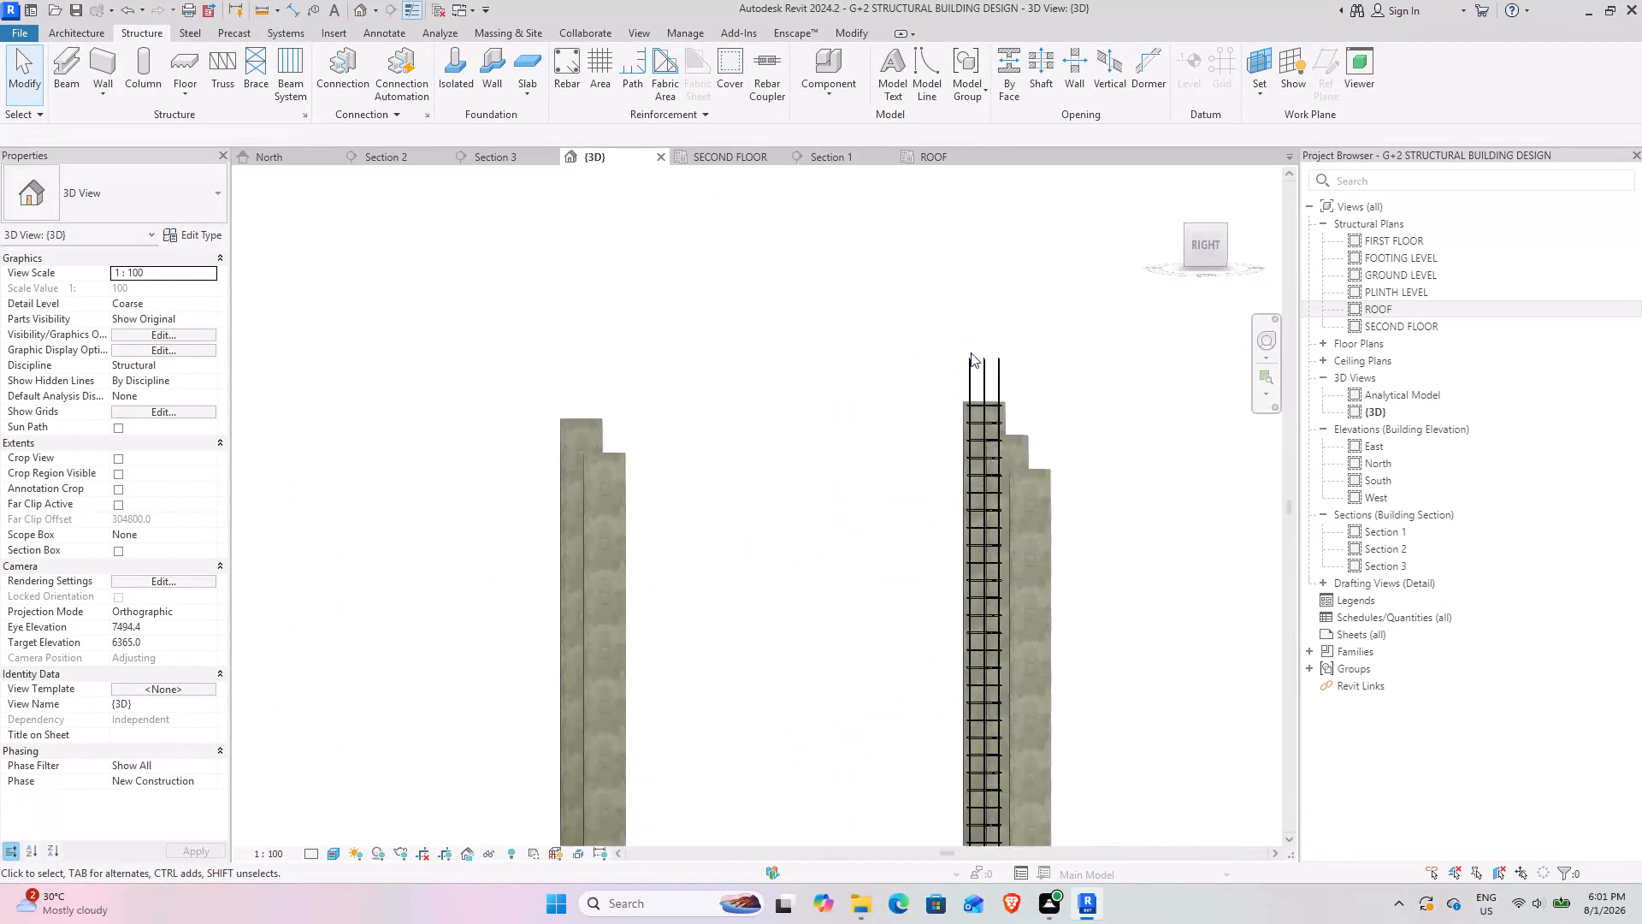
{"action": "scroll", "coordinate": [971, 352], "scroll_direction": "up", "scroll_amount": 3}
{"action": "scroll", "coordinate": [1014, 445], "scroll_direction": "down", "scroll_amount": 12}
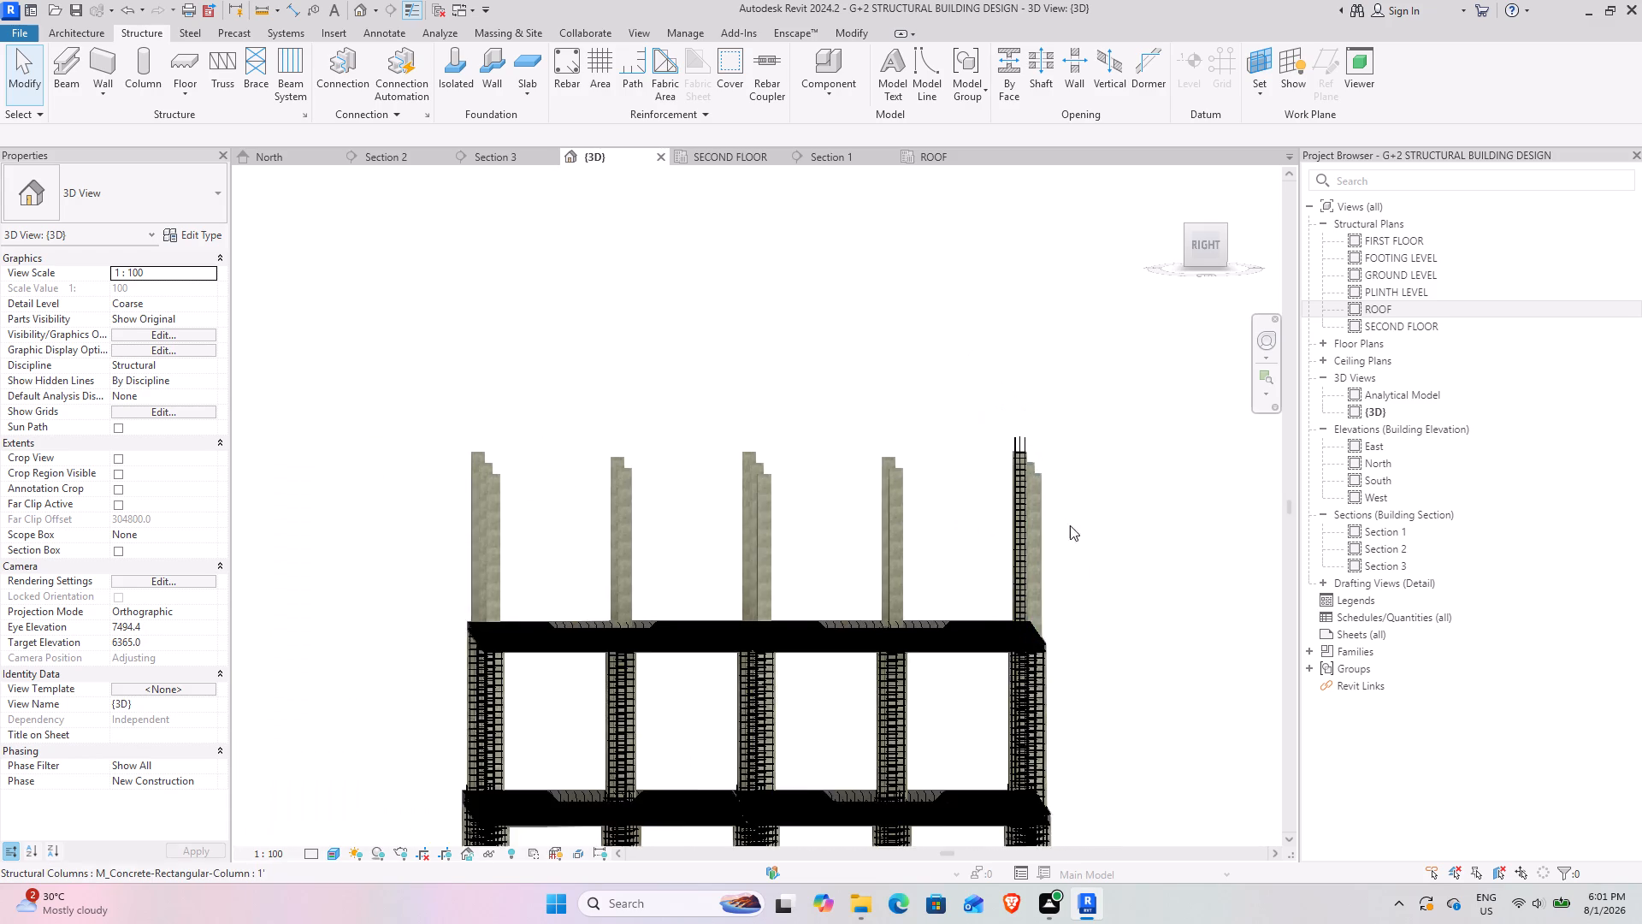
{"action": "middle_click_drag", "start_coordinate": [1064, 525], "coordinate": [713, 510], "text": "shift"}
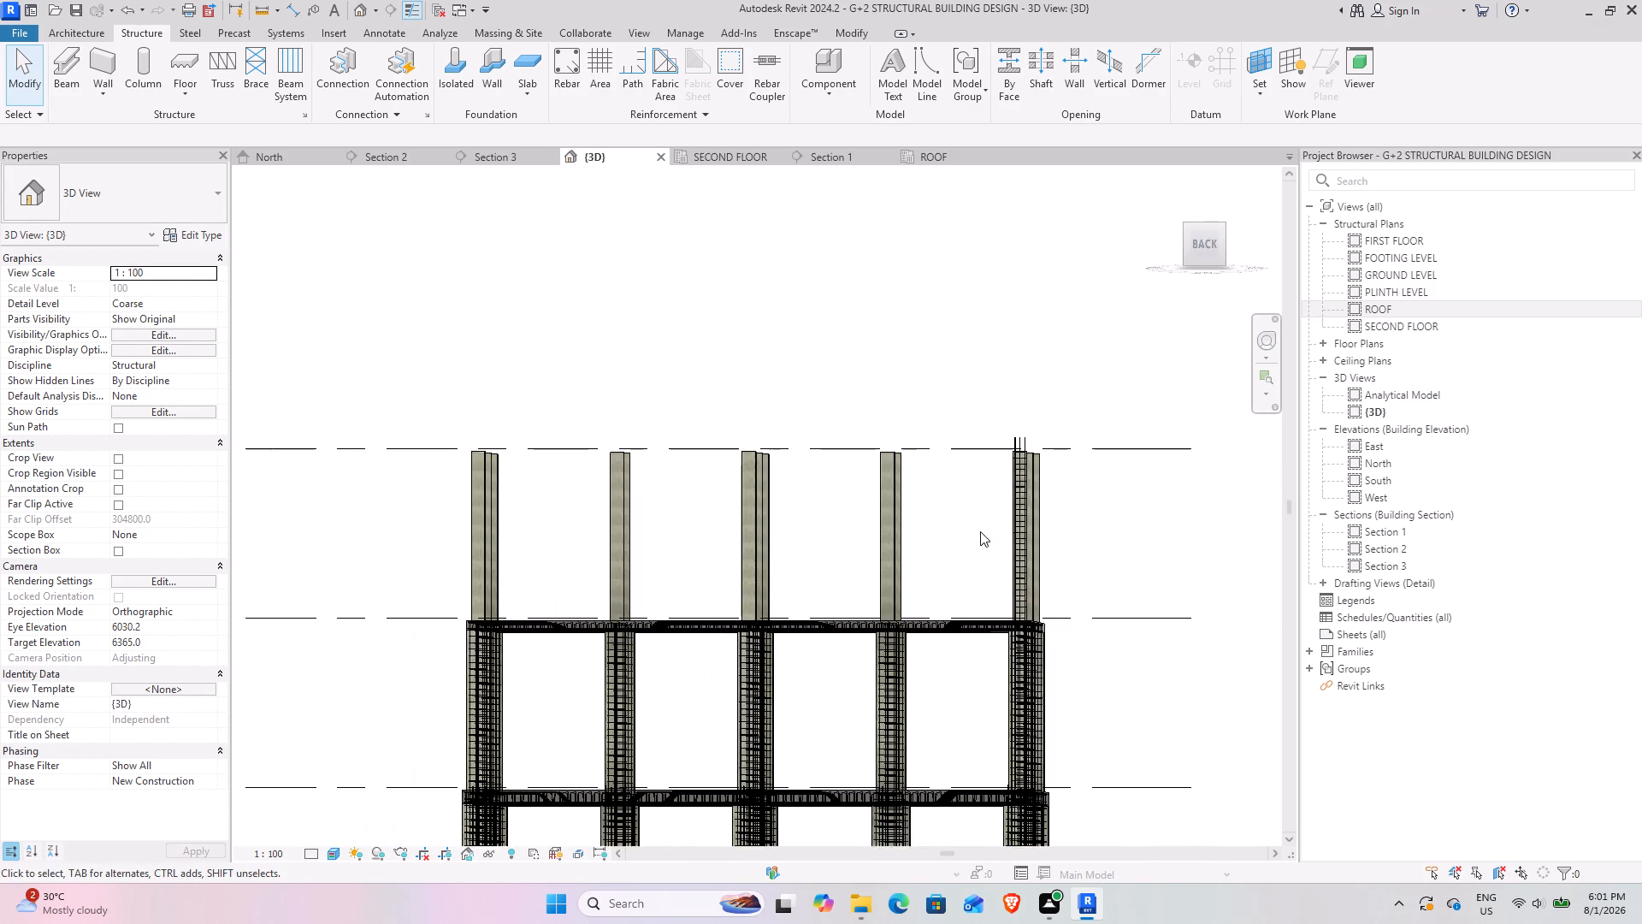
{"action": "scroll", "coordinate": [978, 524], "scroll_direction": "down", "scroll_amount": 4}
{"action": "middle_click_drag", "start_coordinate": [1085, 577], "coordinate": [874, 566], "text": "shift"}
{"action": "scroll", "coordinate": [1060, 600], "scroll_direction": "down", "scroll_amount": 4}
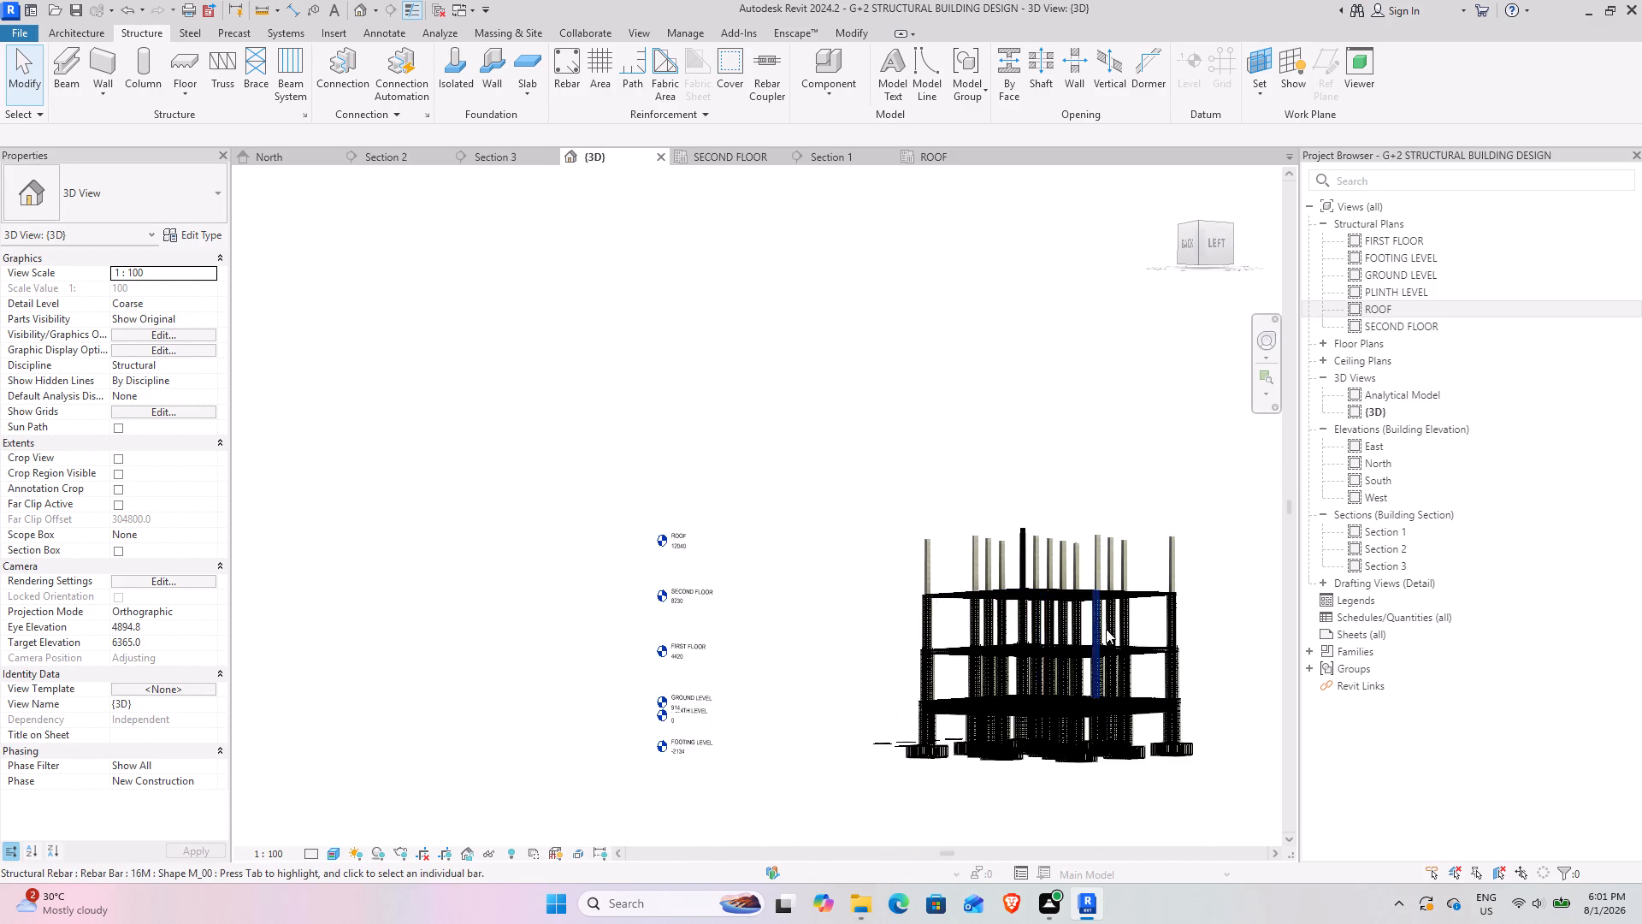
{"action": "middle_click_drag", "start_coordinate": [1098, 625], "coordinate": [992, 695], "text": "shift"}
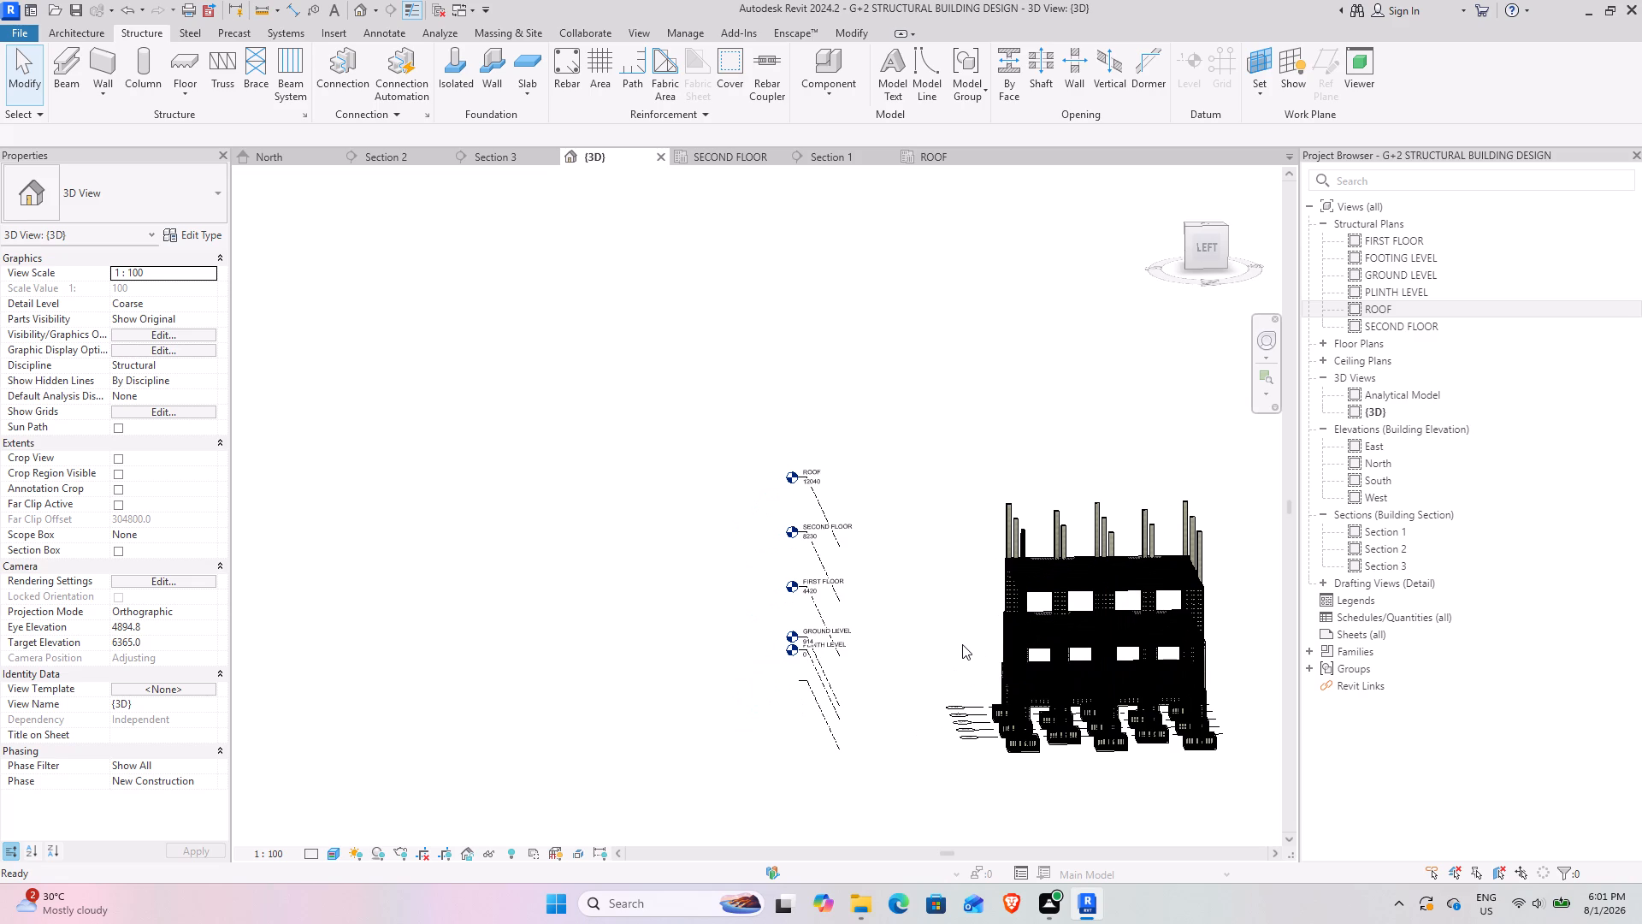
{"action": "scroll", "coordinate": [1117, 647], "scroll_direction": "up", "scroll_amount": 3}
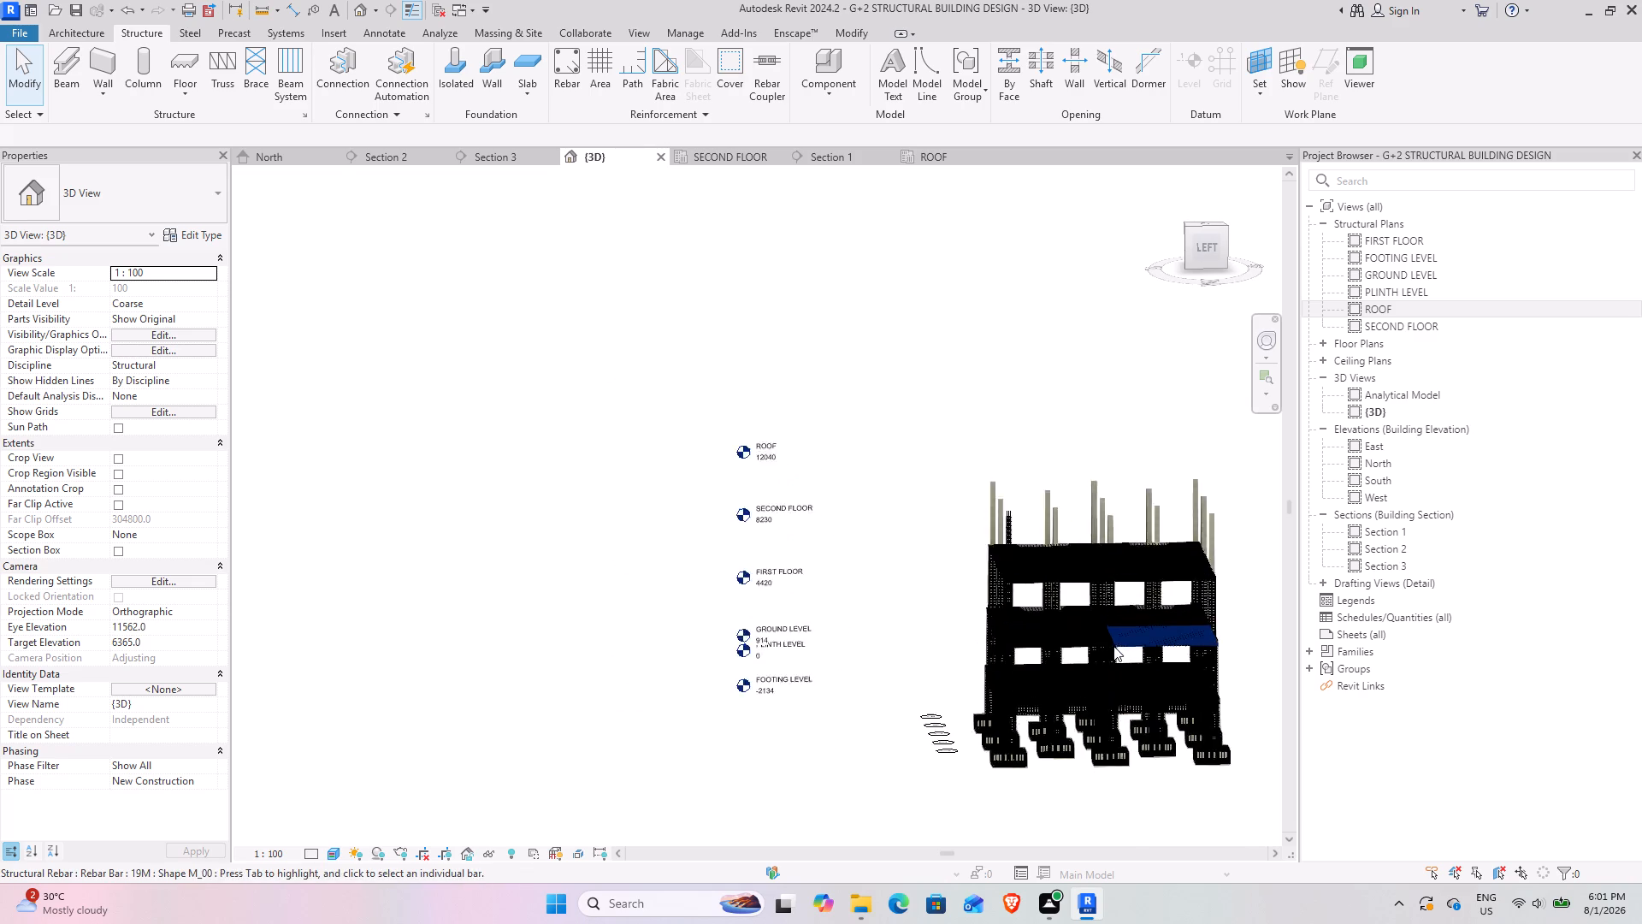
{"action": "scroll", "coordinate": [1098, 646], "scroll_direction": "up", "scroll_amount": 4}
{"action": "middle_click_drag", "start_coordinate": [1085, 739], "coordinate": [886, 714]}
{"action": "scroll", "coordinate": [883, 708], "scroll_direction": "down", "scroll_amount": 1}
{"action": "scroll", "coordinate": [877, 469], "scroll_direction": "up", "scroll_amount": 3}
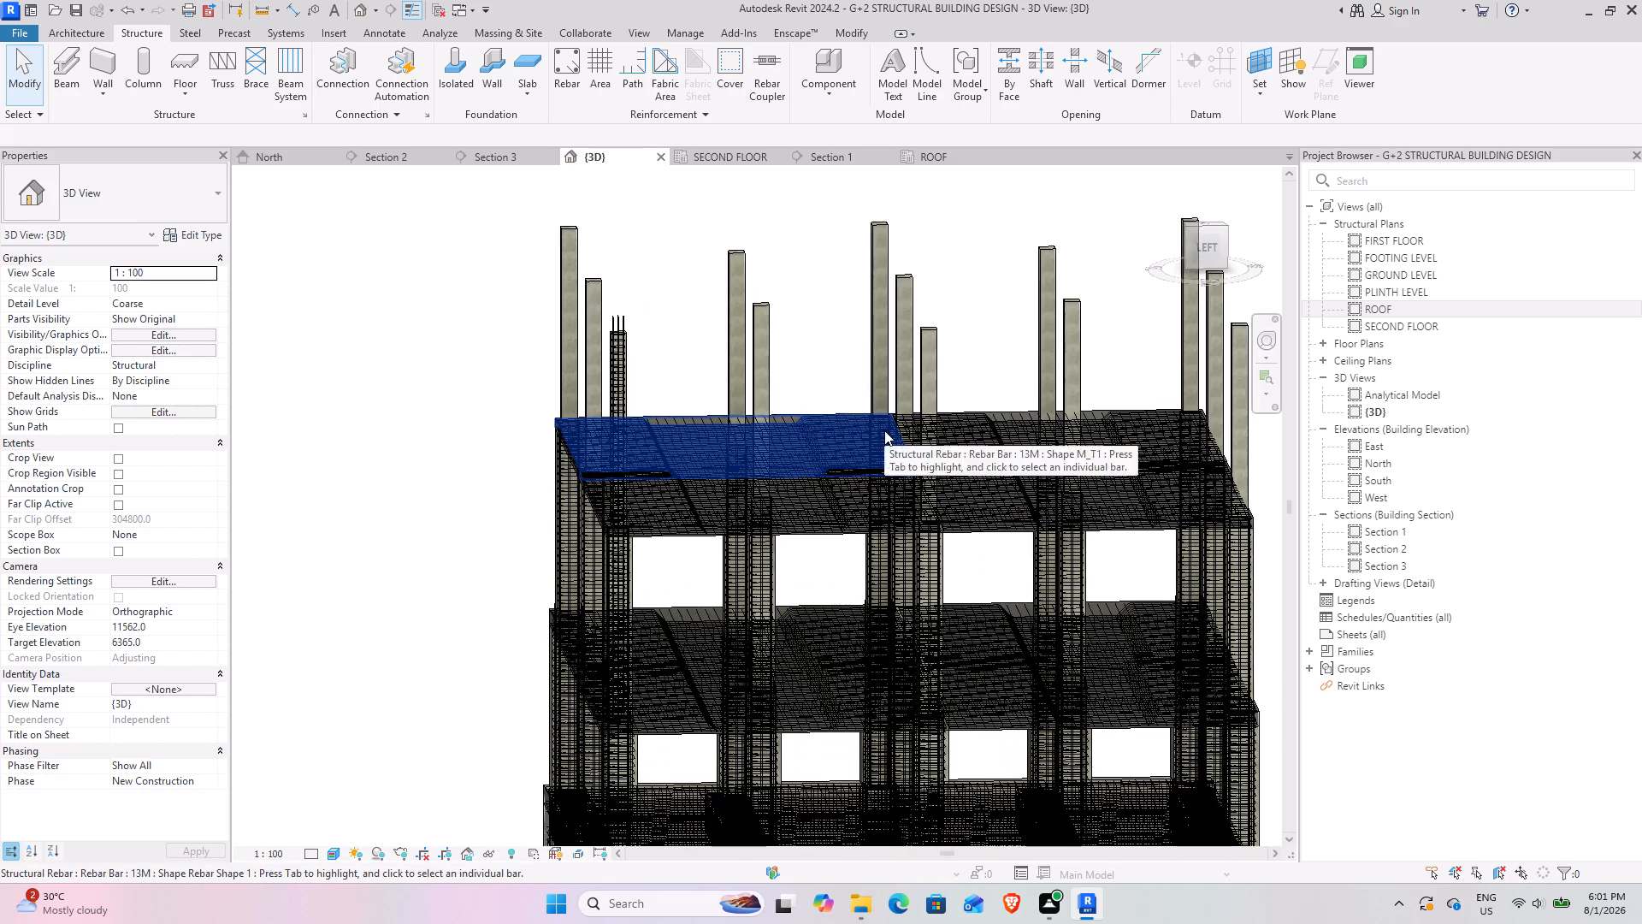
{"action": "scroll", "coordinate": [884, 430], "scroll_direction": "up", "scroll_amount": 5}
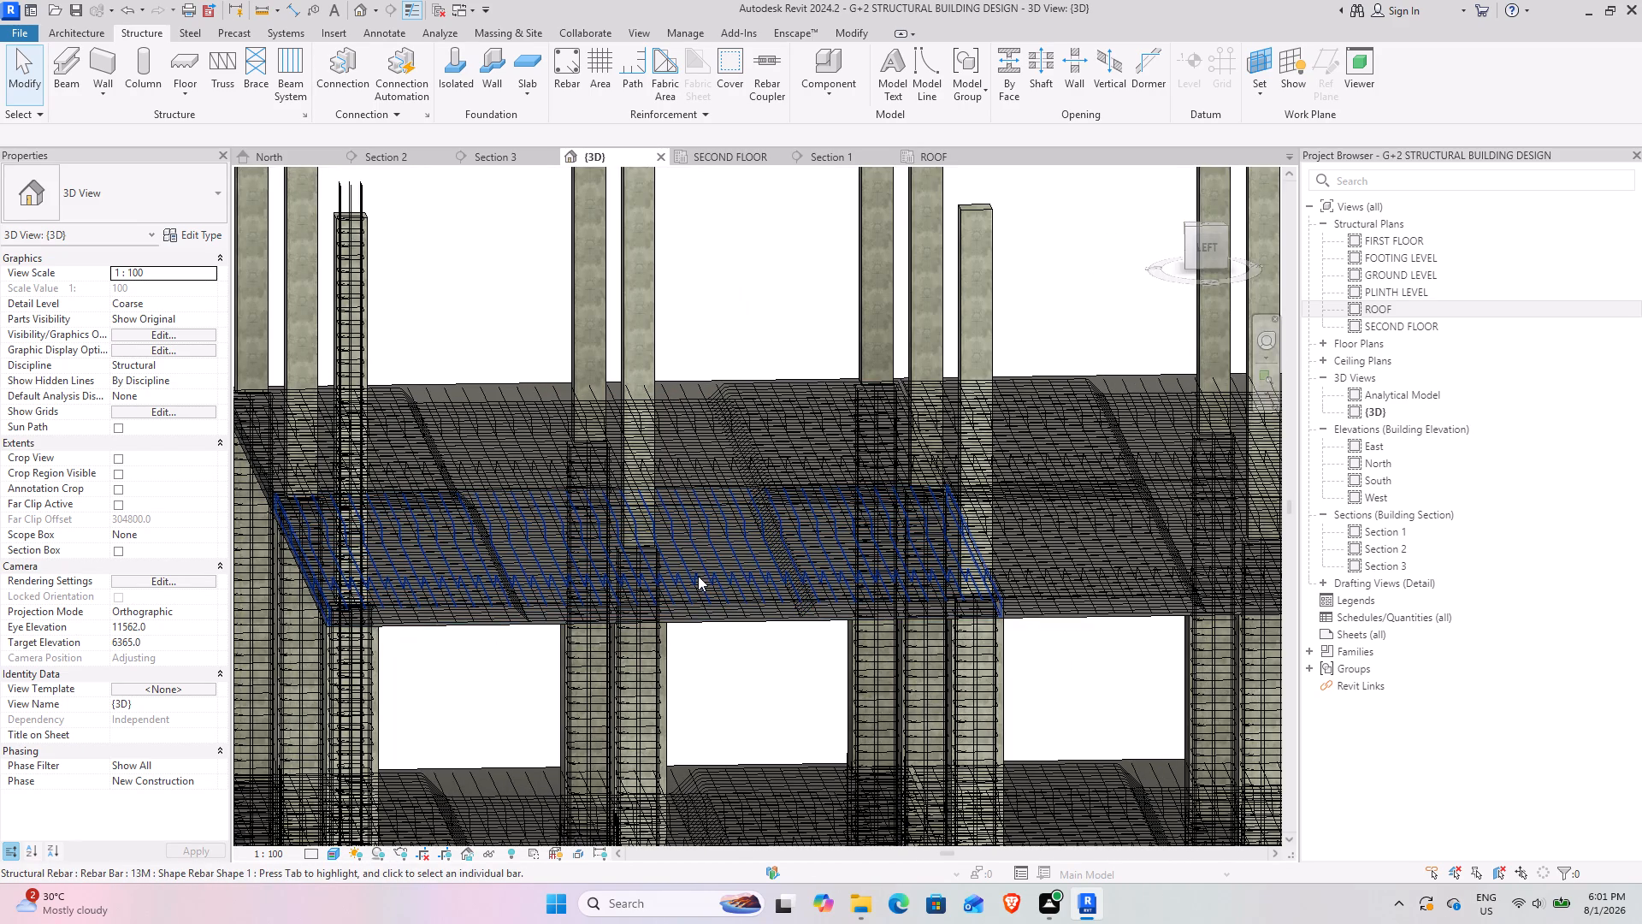
{"action": "scroll", "coordinate": [700, 575], "scroll_direction": "up", "scroll_amount": 2}
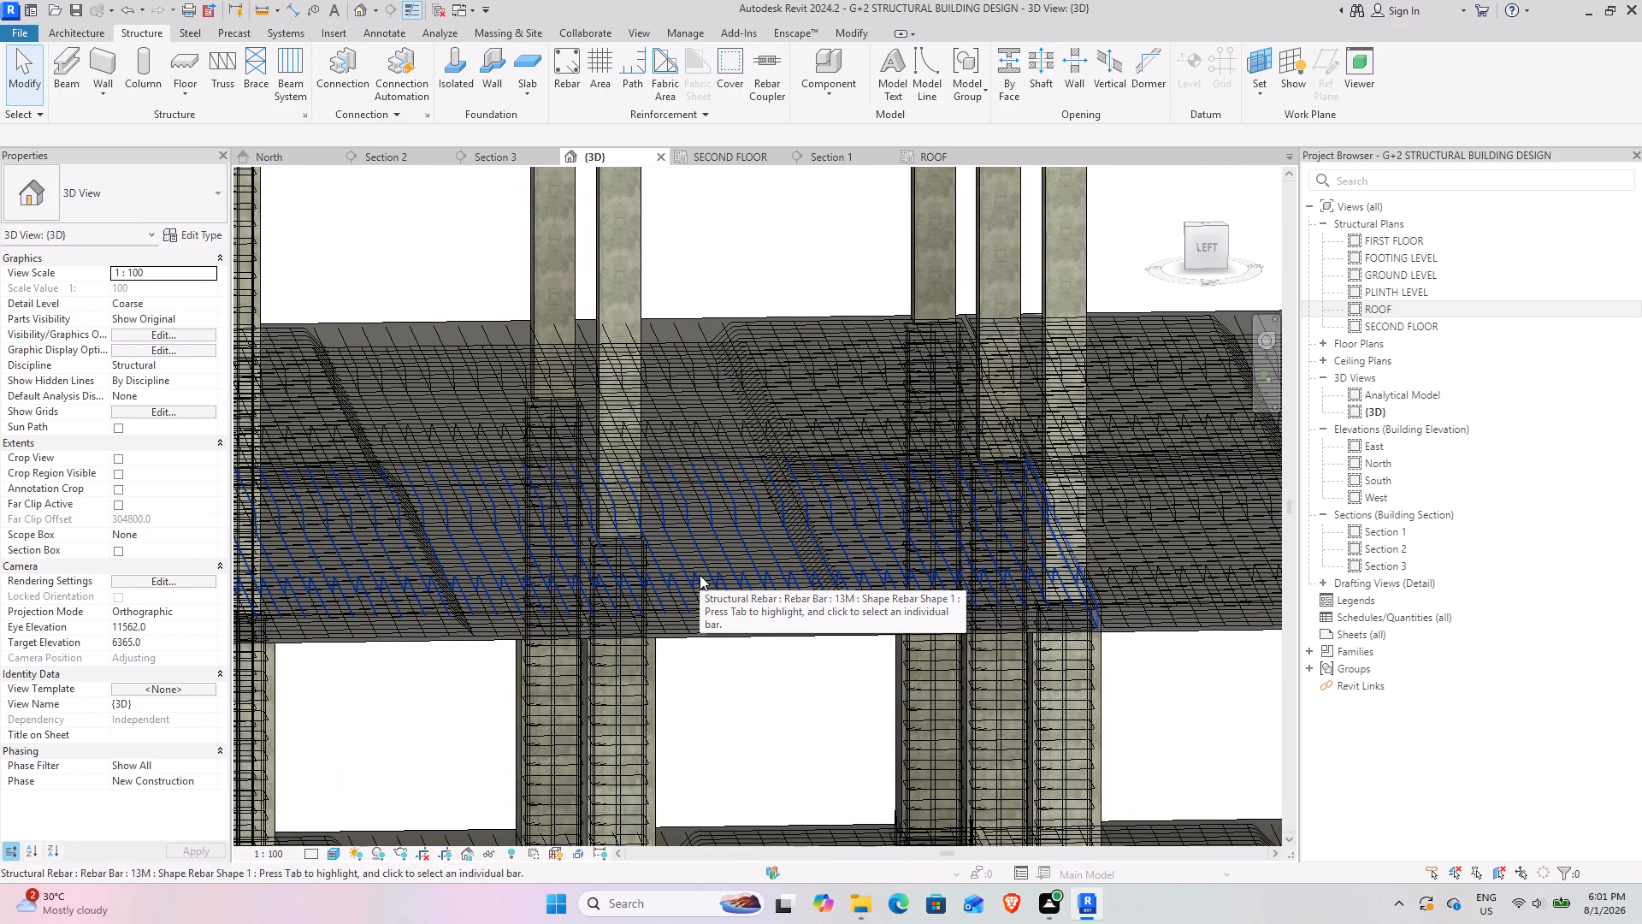
{"action": "scroll", "coordinate": [700, 575], "scroll_direction": "down", "scroll_amount": 7}
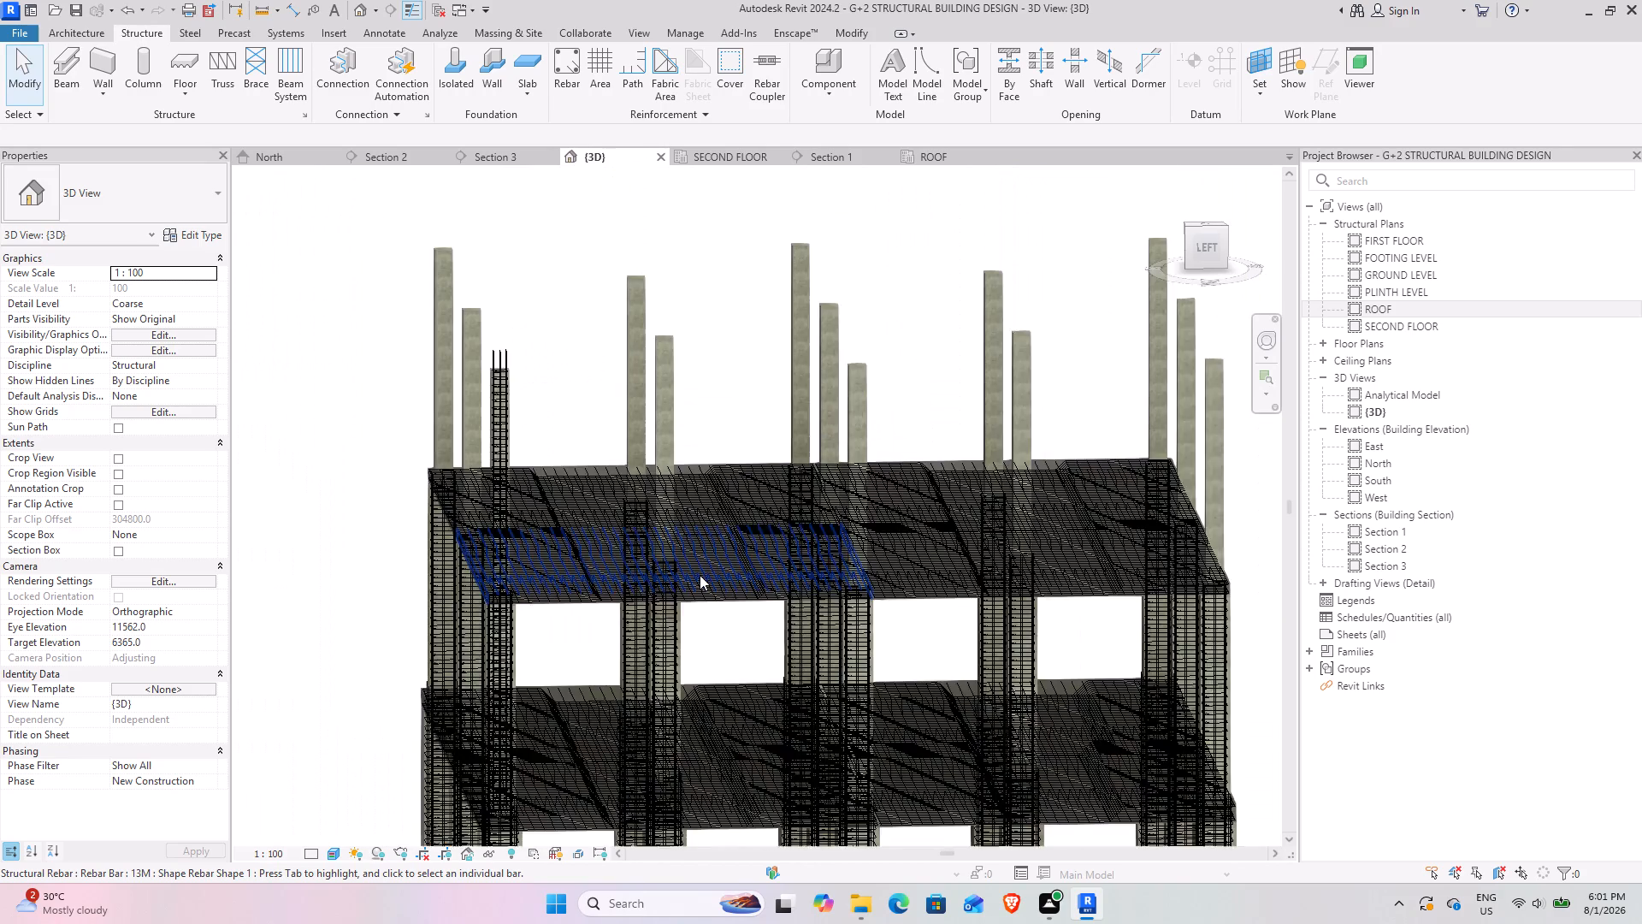
{"action": "scroll", "coordinate": [700, 575], "scroll_direction": "down", "scroll_amount": 3}
{"action": "middle_click_drag", "start_coordinate": [839, 599], "coordinate": [677, 423]}
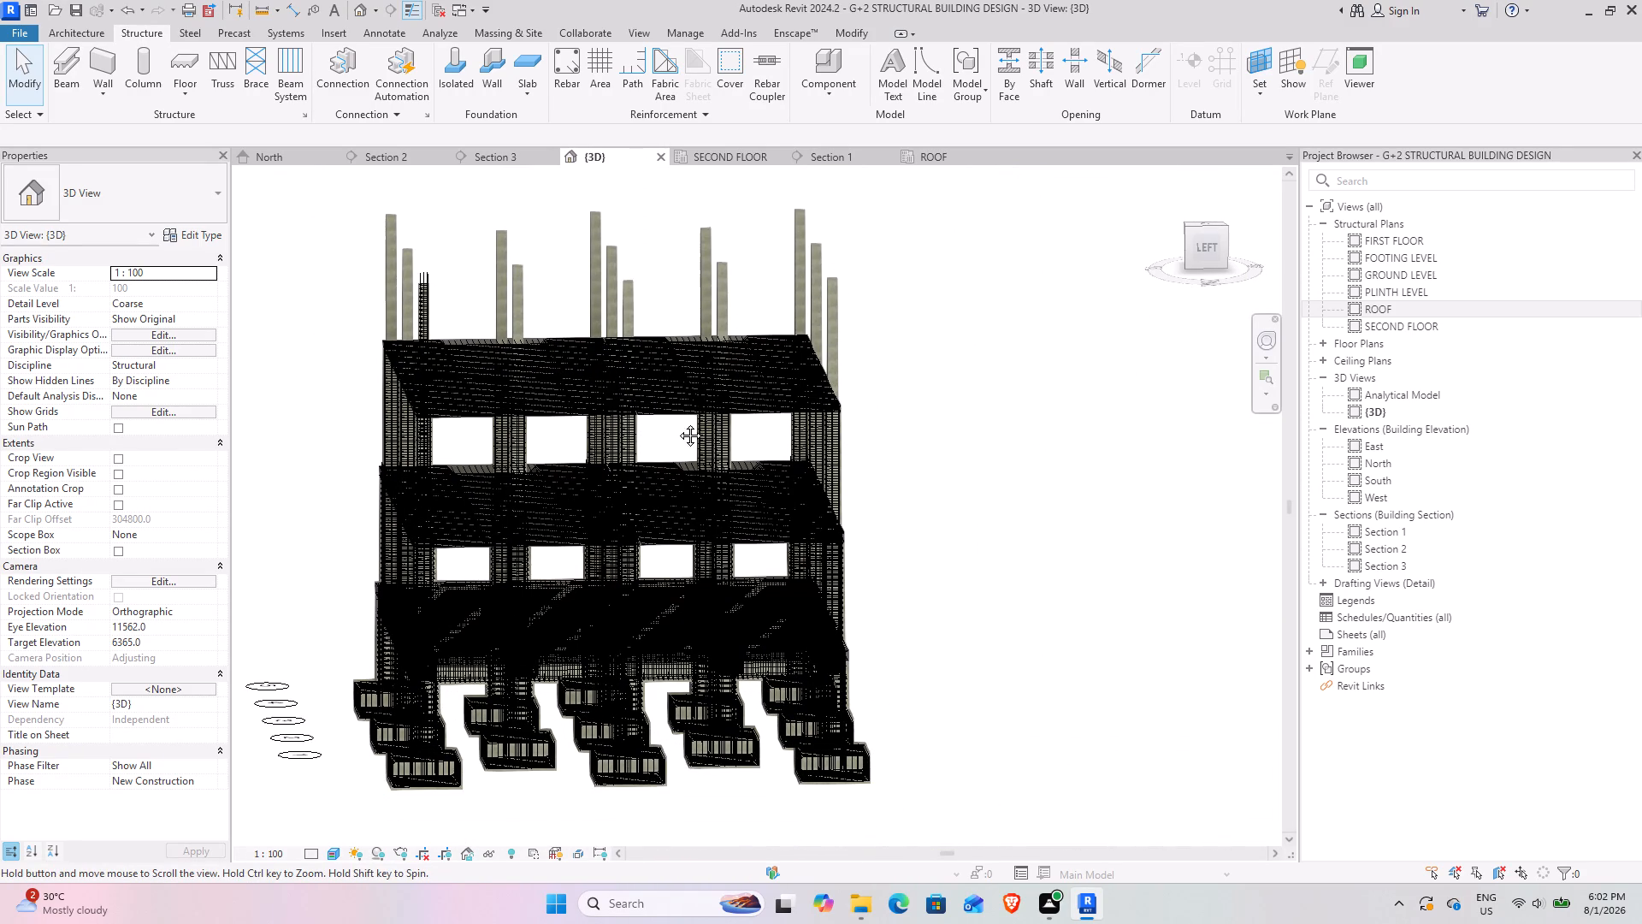
{"action": "middle_click_drag", "start_coordinate": [677, 423], "coordinate": [672, 448]}
{"action": "scroll", "coordinate": [682, 440], "scroll_direction": "down", "scroll_amount": 3}
{"action": "middle_click_drag", "start_coordinate": [682, 440], "coordinate": [747, 500]}
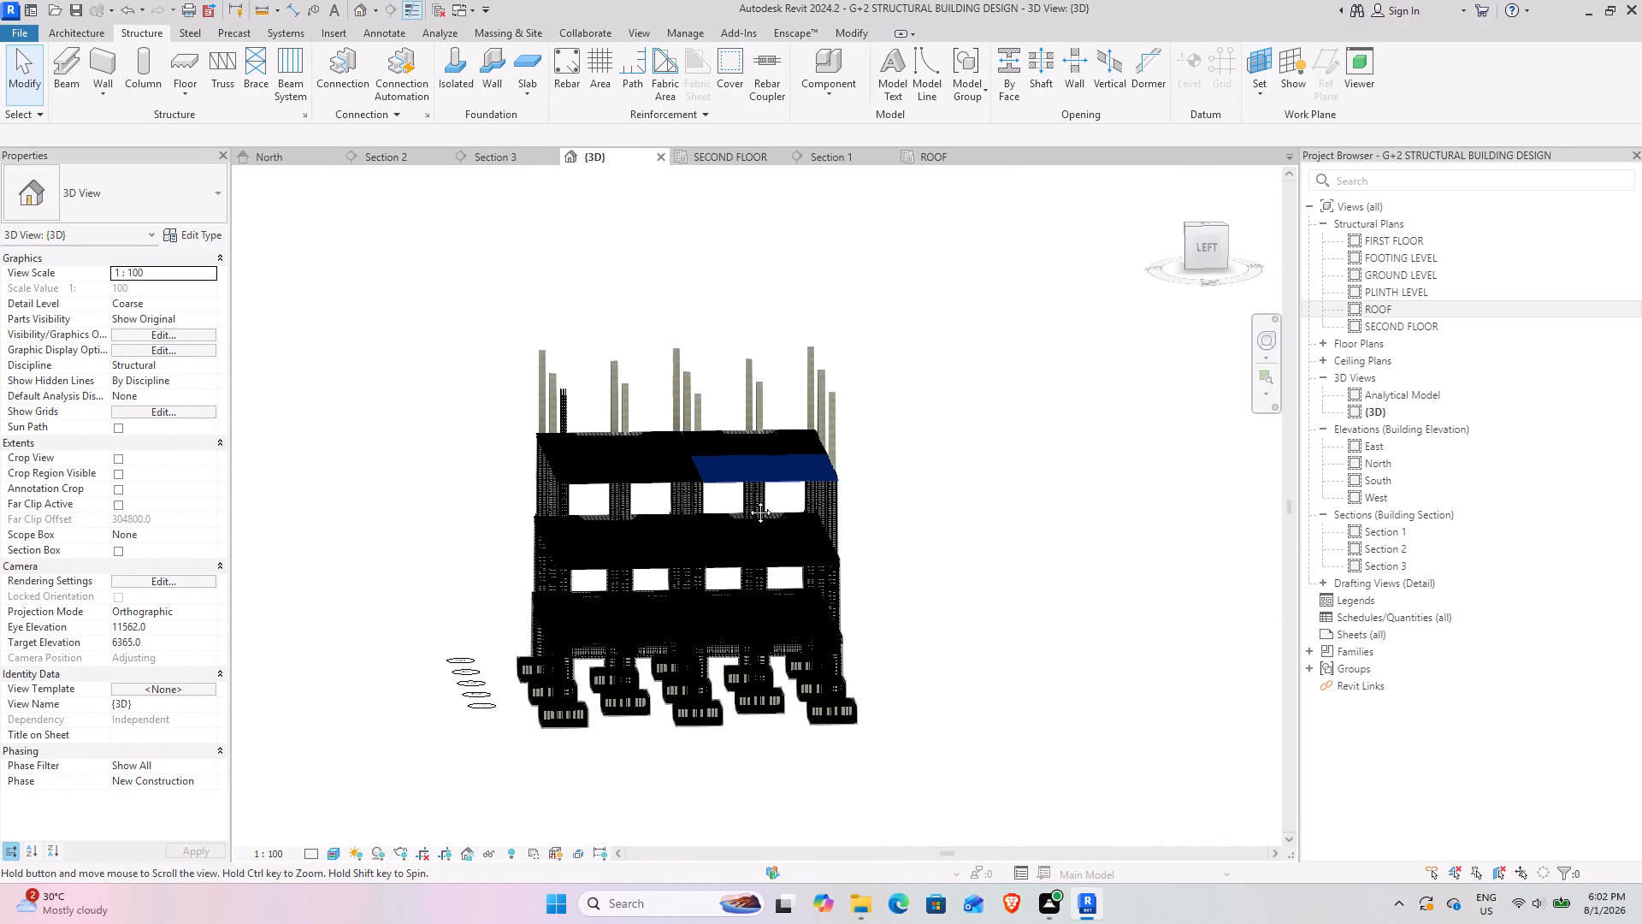
{"action": "middle_click_drag", "start_coordinate": [747, 500], "coordinate": [751, 502]}
Propagate the reinforced column's rebar, aligned by host, to the other two columns in its row and both columns in the adjacent row.
{"action": "scroll", "coordinate": [558, 435], "scroll_direction": "up", "scroll_amount": 3}
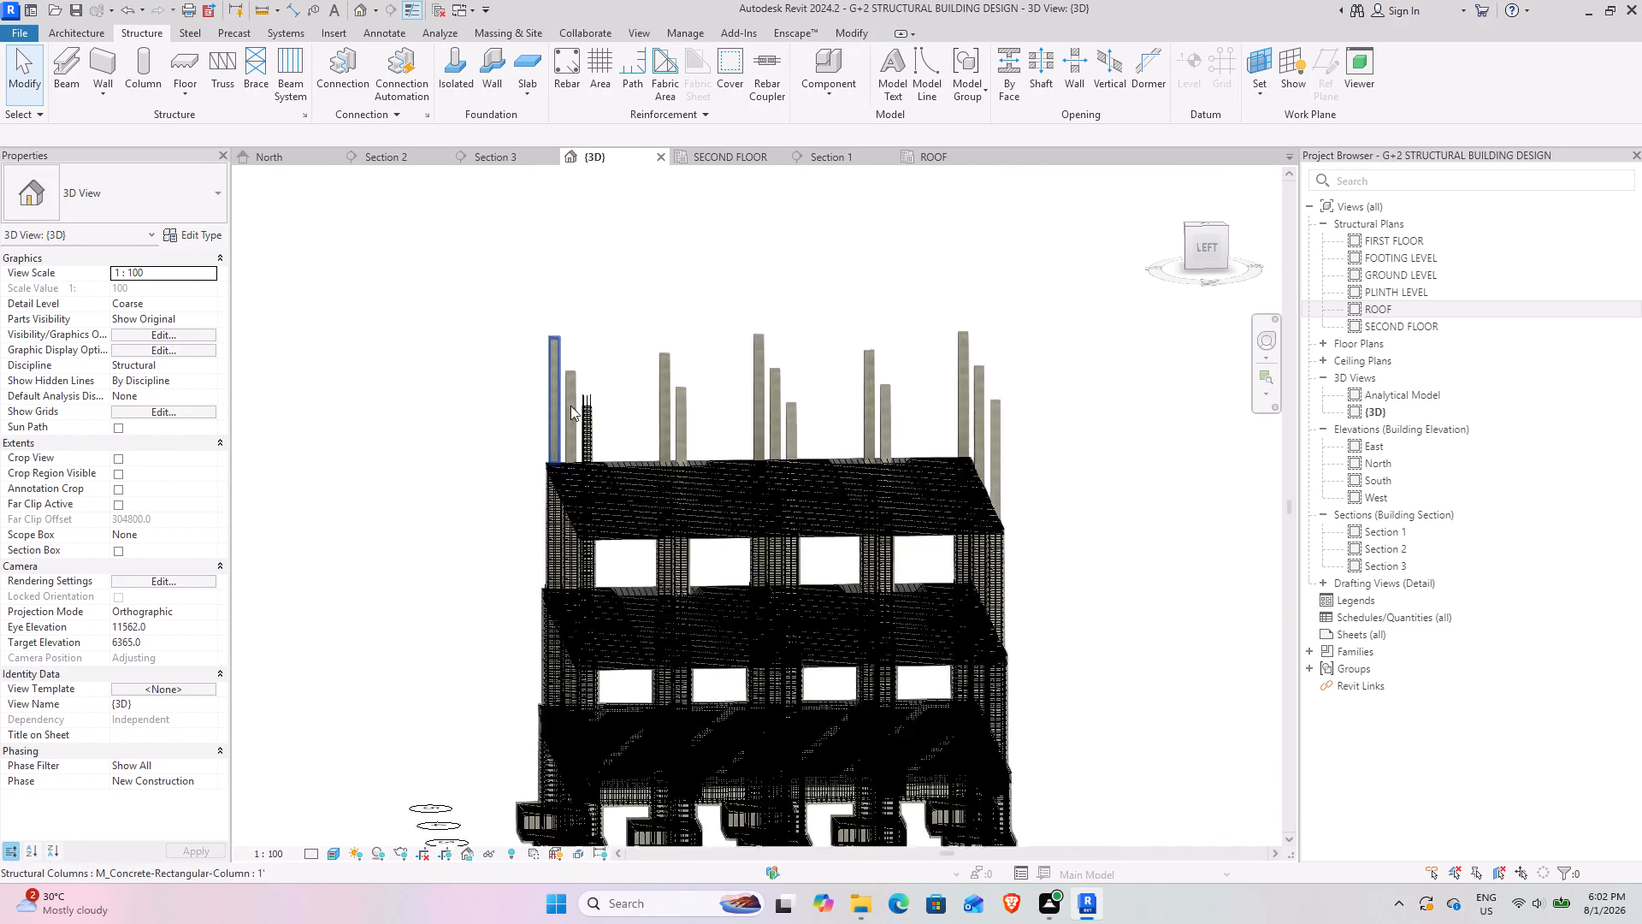
{"action": "scroll", "coordinate": [570, 406], "scroll_direction": "up", "scroll_amount": 13}
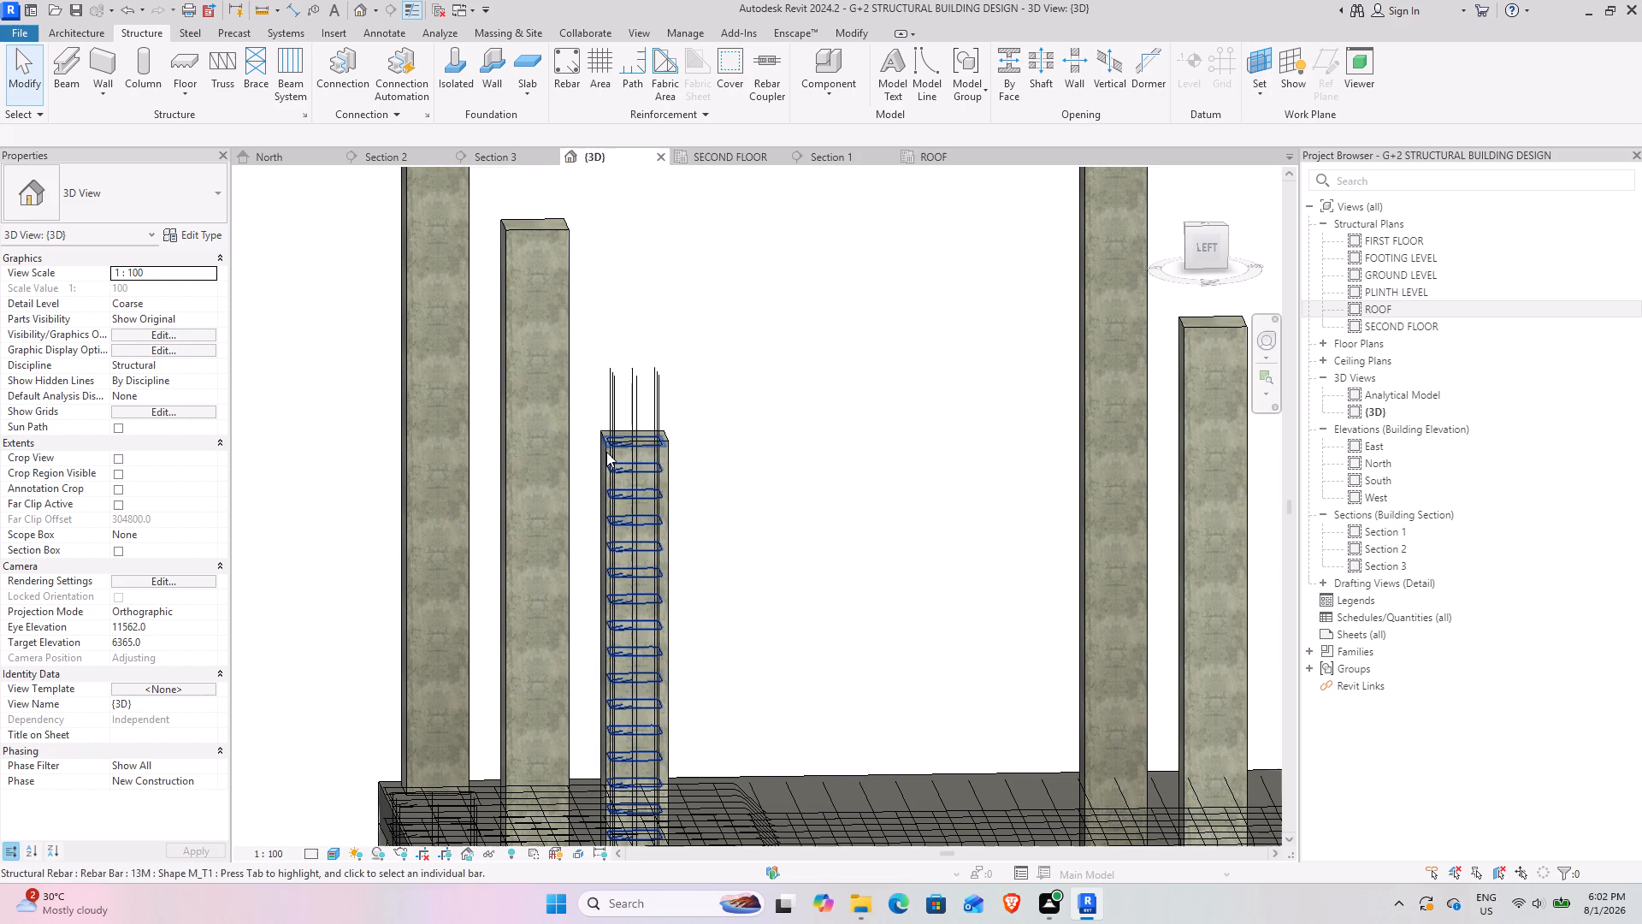
{"action": "left_click", "coordinate": [672, 452]}
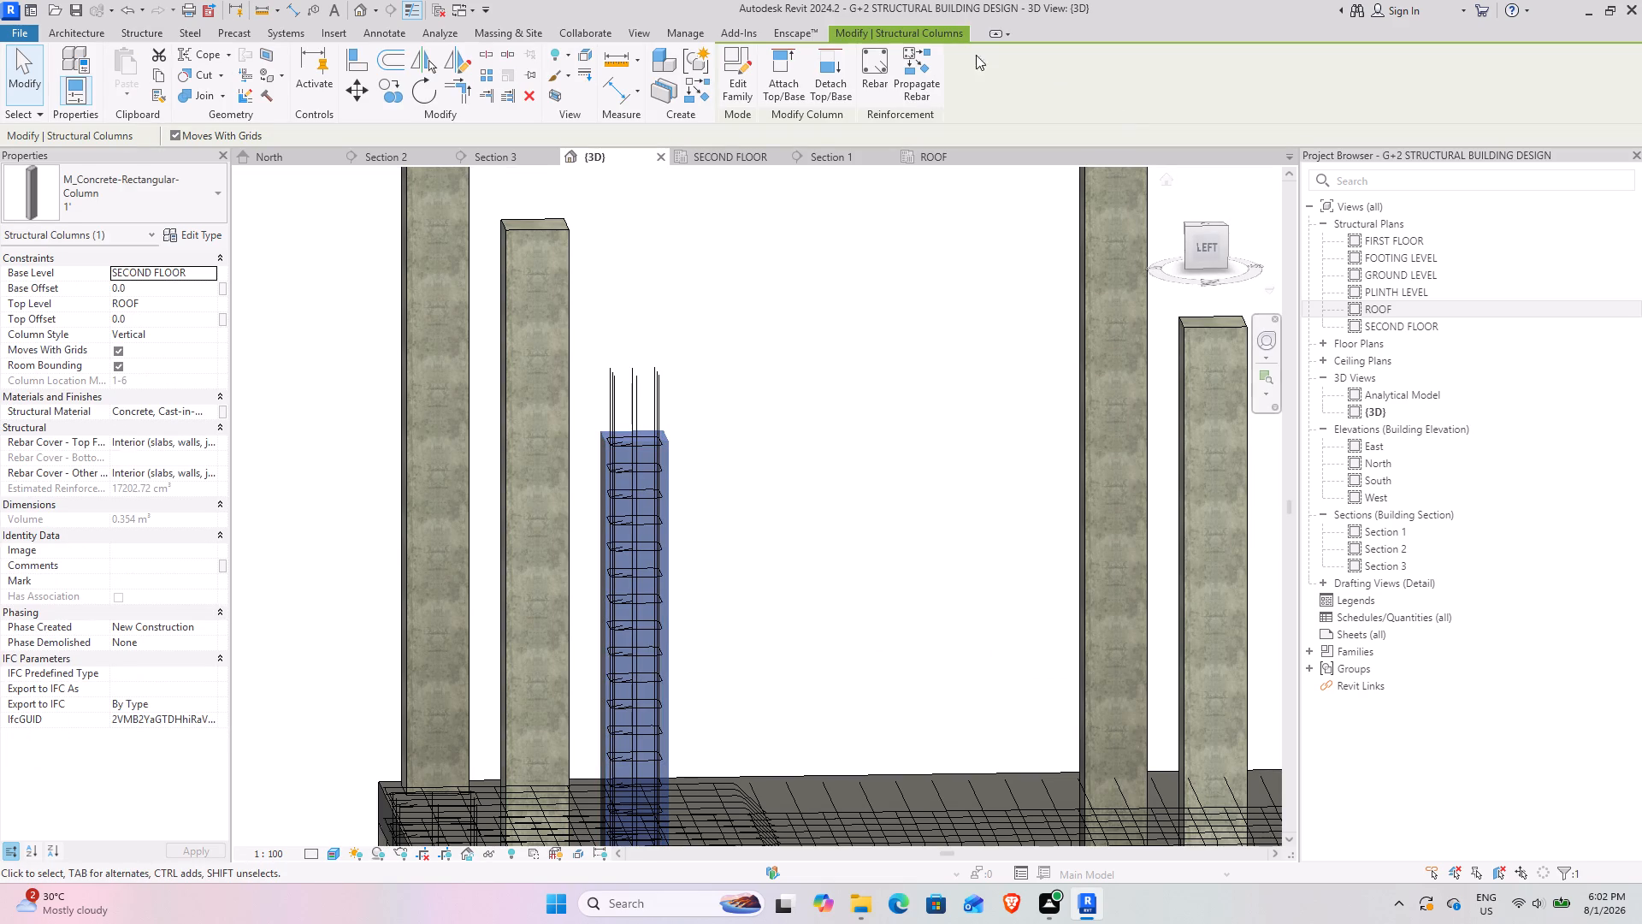
{"action": "left_click", "coordinate": [928, 81]}
{"action": "left_click", "coordinate": [511, 227]}
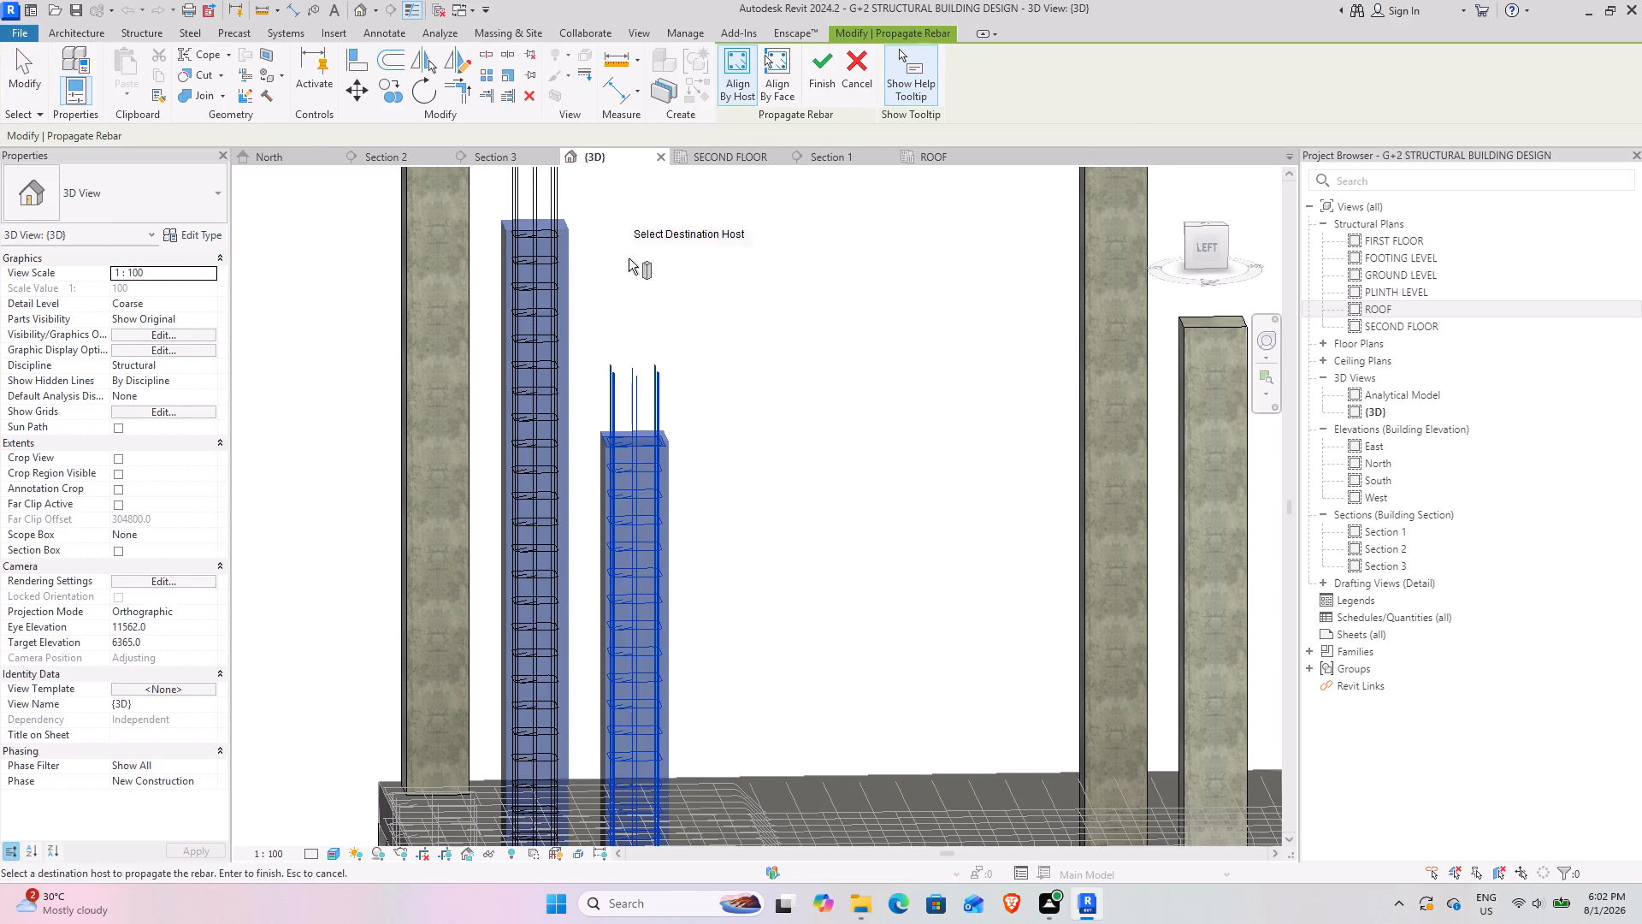
{"action": "scroll", "coordinate": [729, 361], "scroll_direction": "down", "scroll_amount": 3}
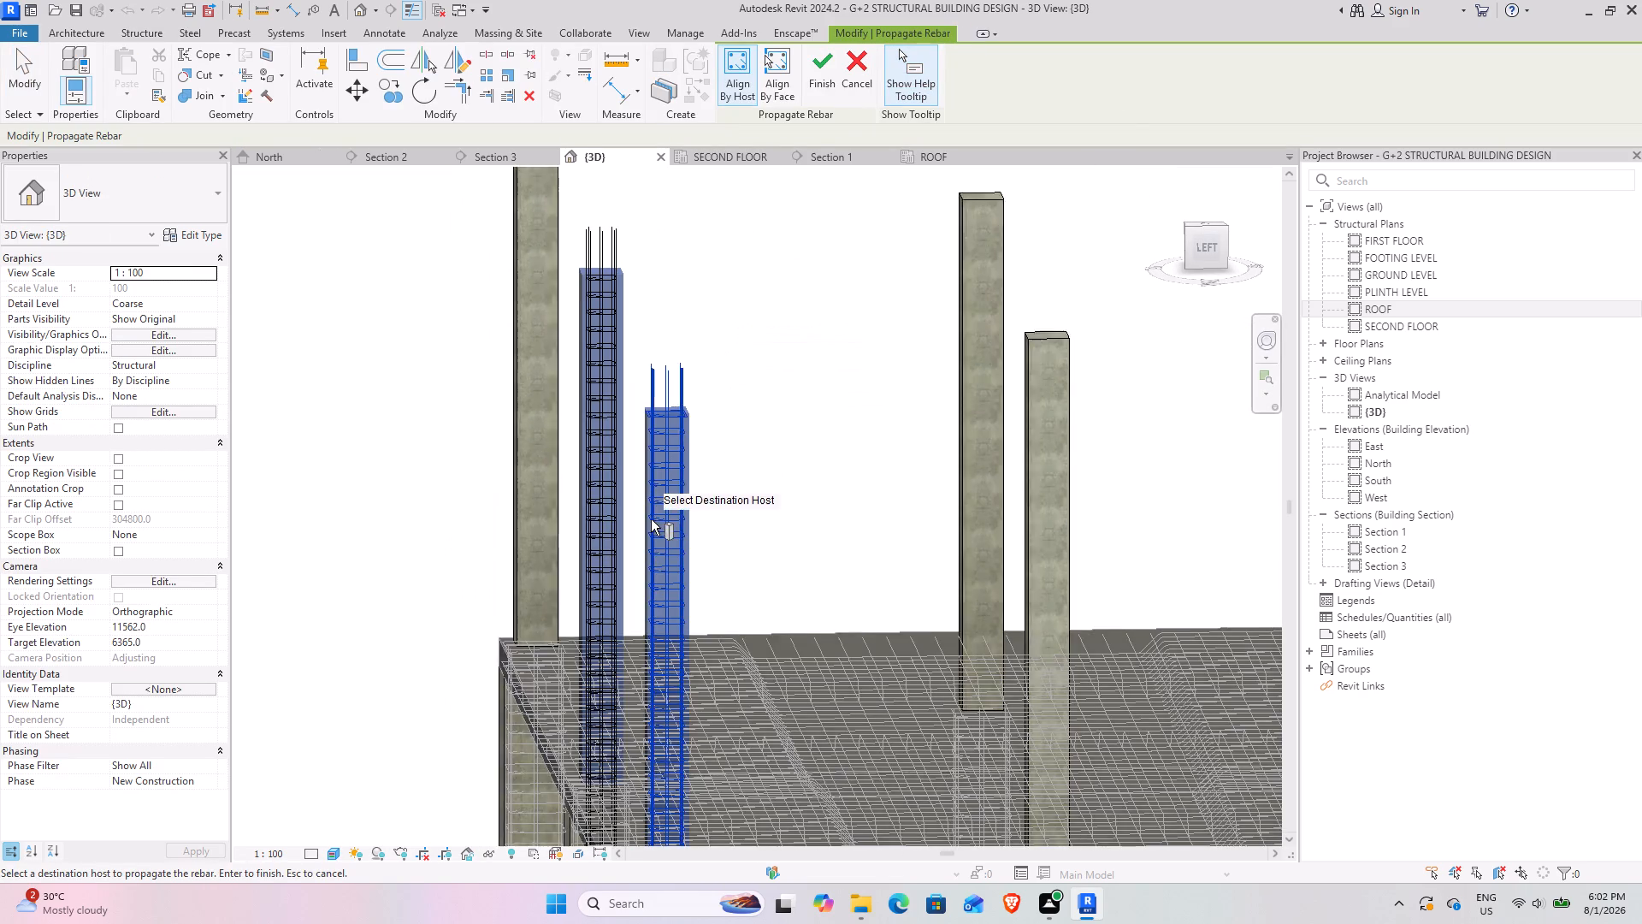
{"action": "middle_click_drag", "start_coordinate": [651, 519], "coordinate": [741, 287]}
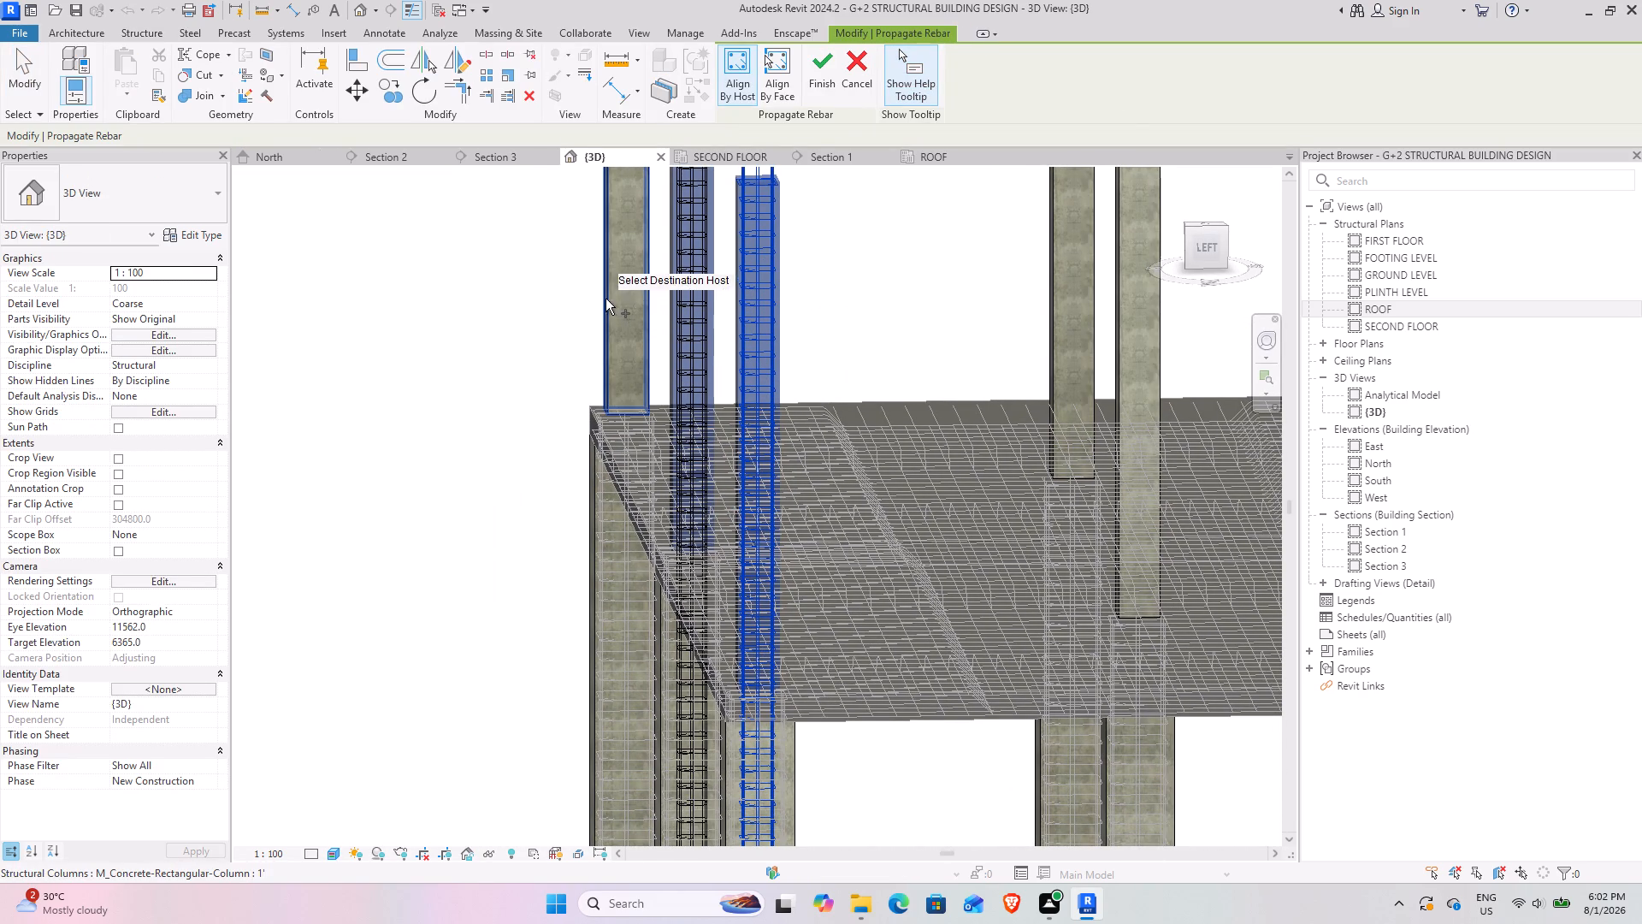
{"action": "left_click", "coordinate": [606, 279]}
{"action": "left_click", "coordinate": [1060, 387]}
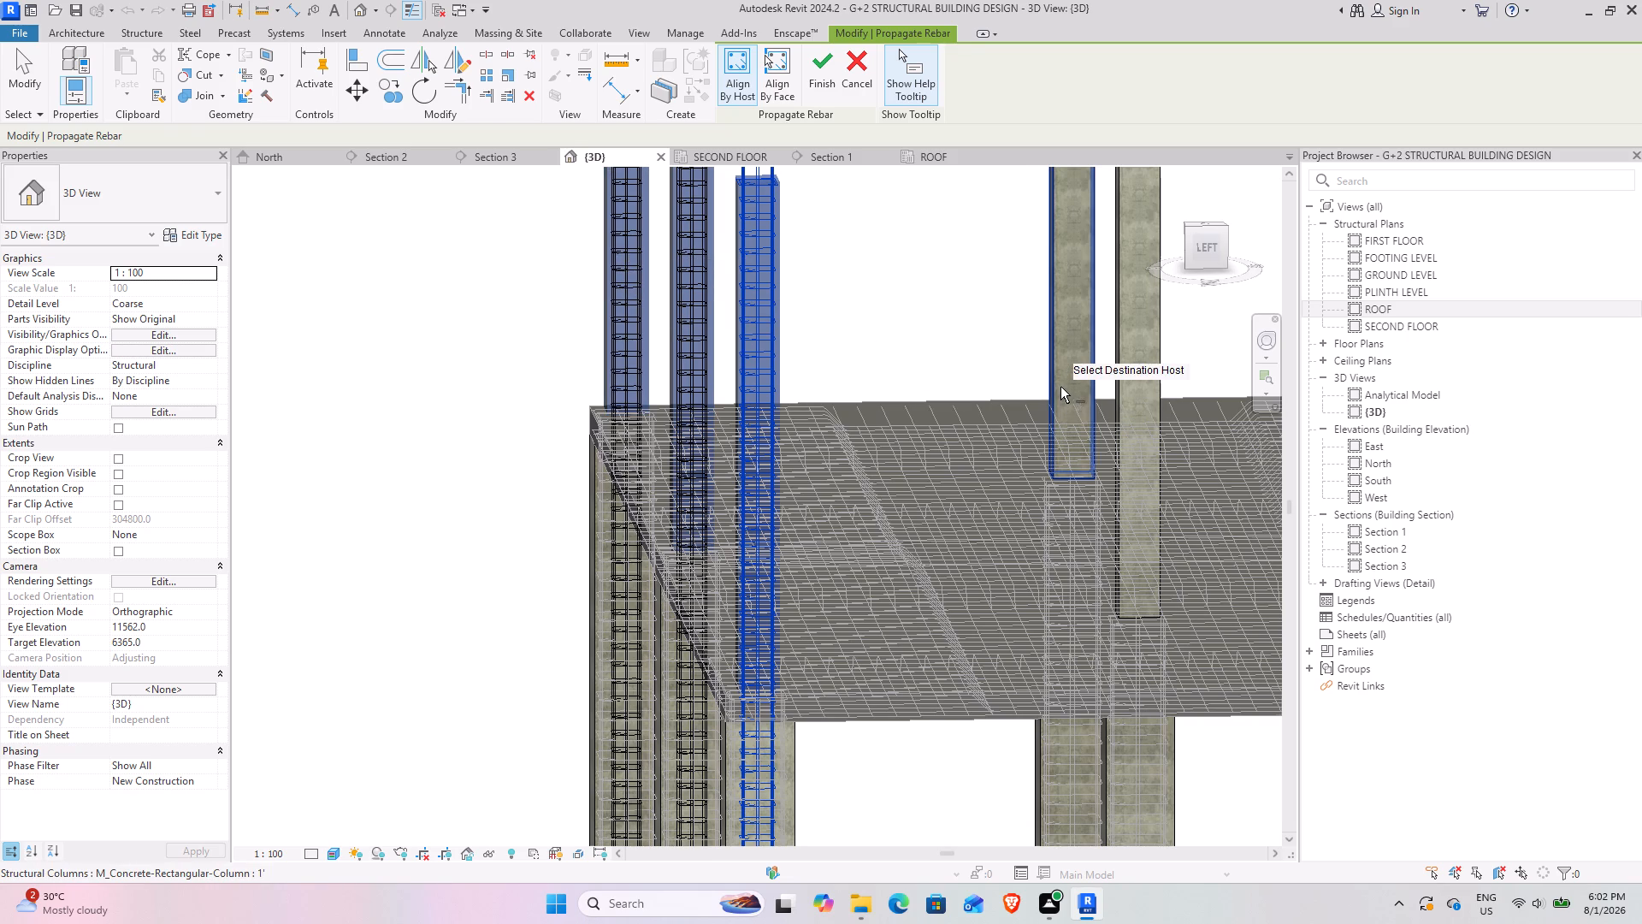
{"action": "left_click", "coordinate": [1156, 400]}
Propagate the rebar, aligned by host, to the remaining eight SECOND FLOOR to ROOF columns in the last three rows and finish the propagation.
{"action": "scroll", "coordinate": [1196, 510], "scroll_direction": "down", "scroll_amount": 3}
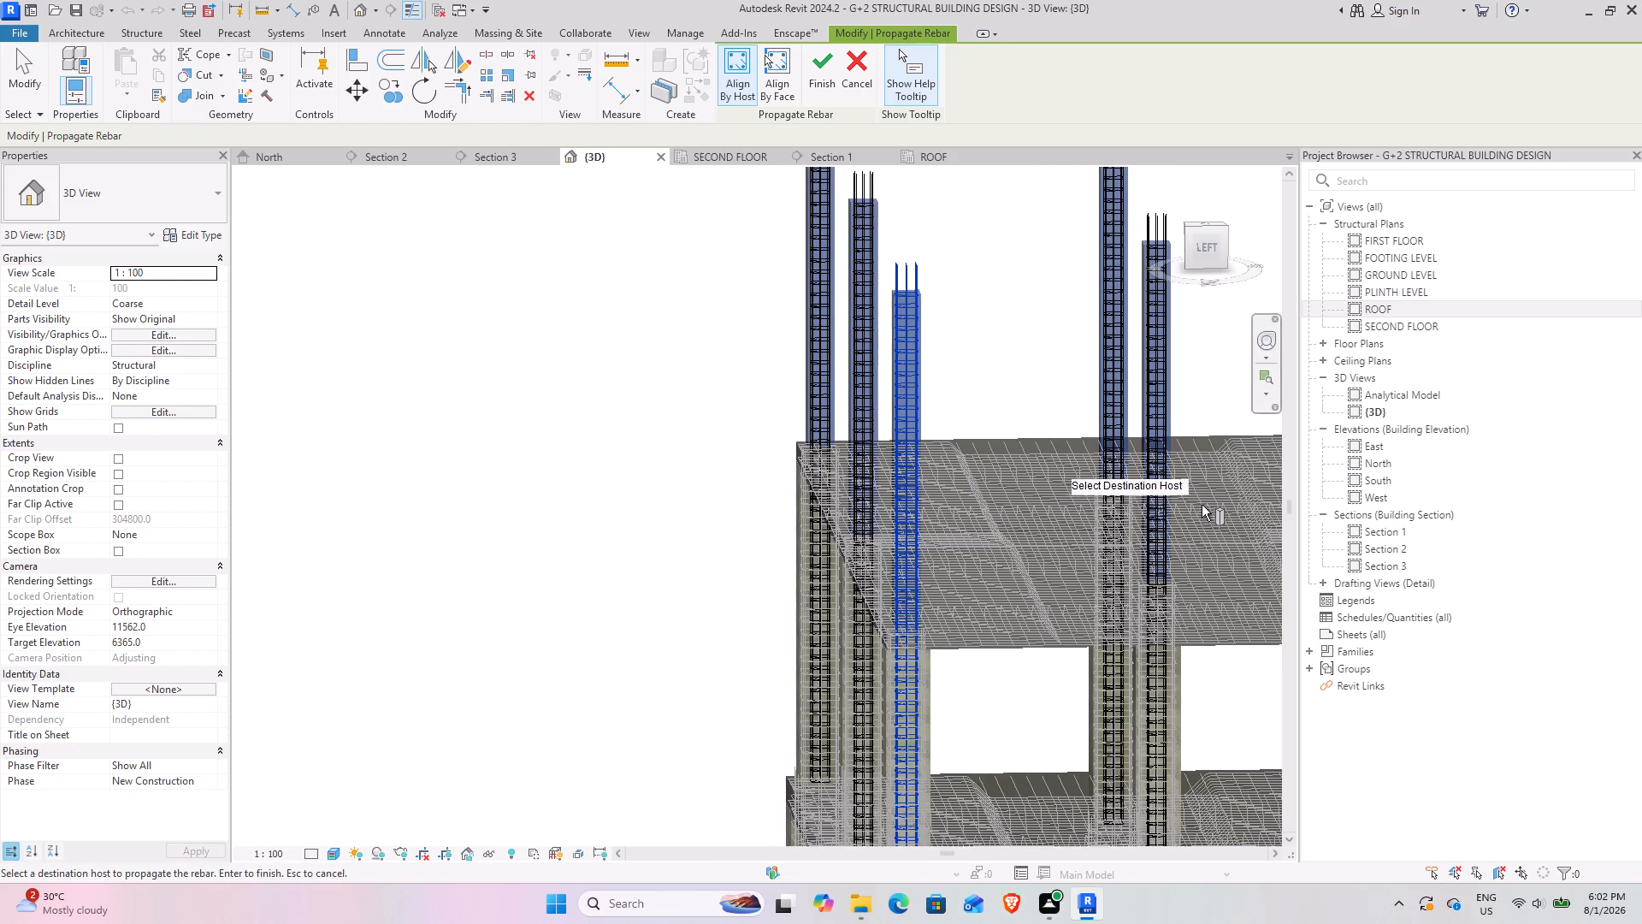
{"action": "middle_click_drag", "start_coordinate": [1187, 504], "coordinate": [313, 589]}
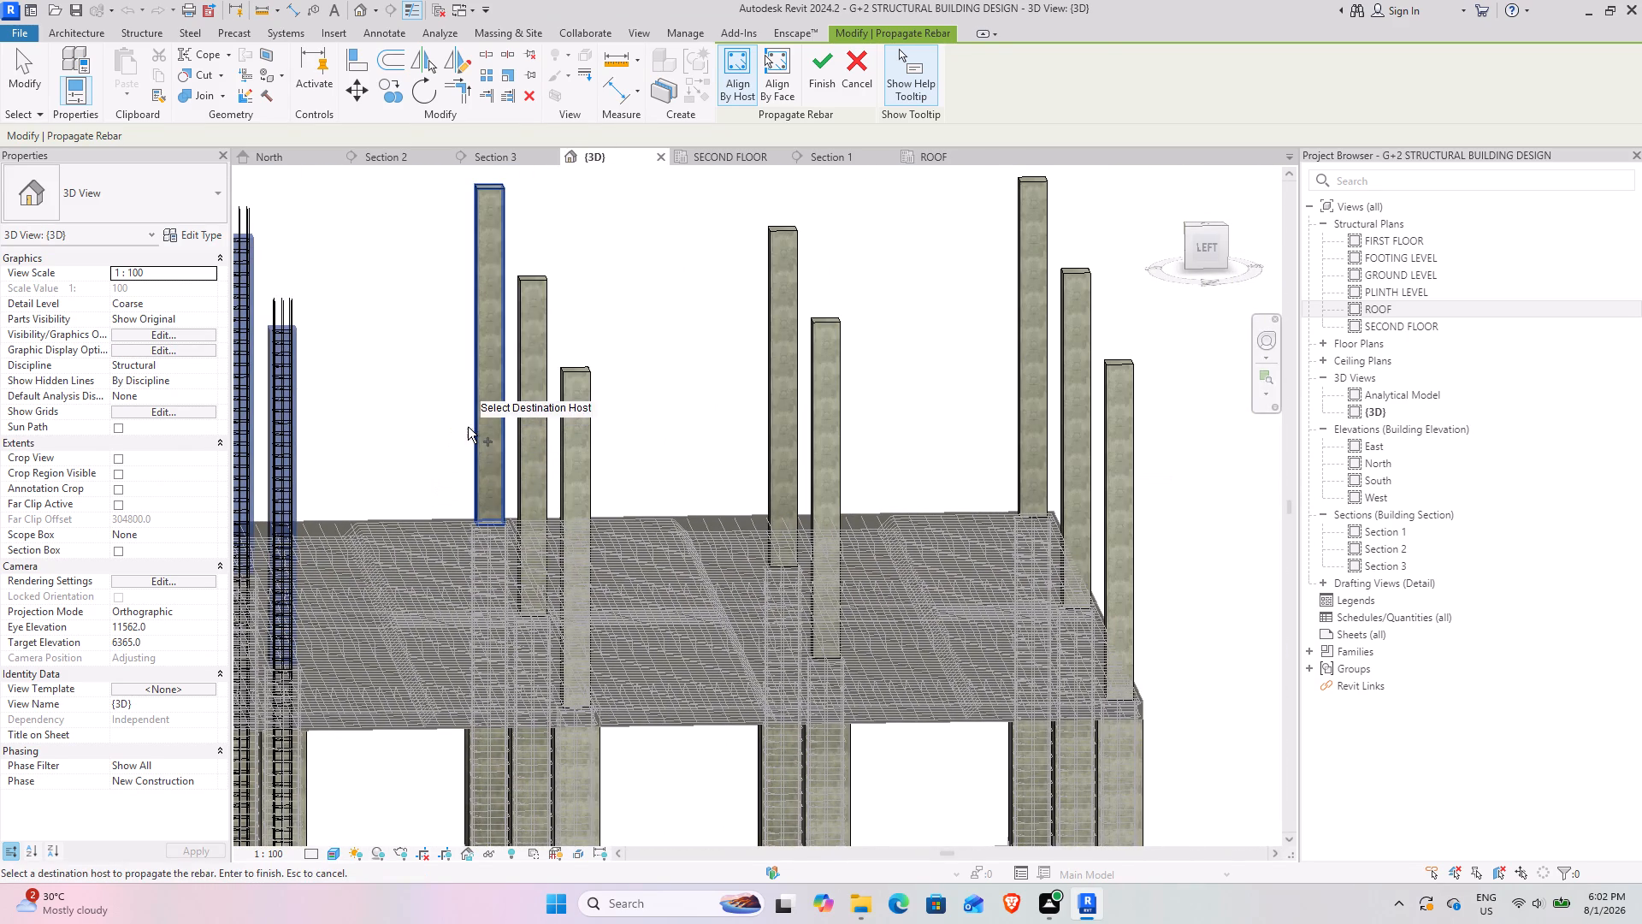
{"action": "left_click", "coordinate": [469, 426]}
{"action": "left_click", "coordinate": [519, 417]}
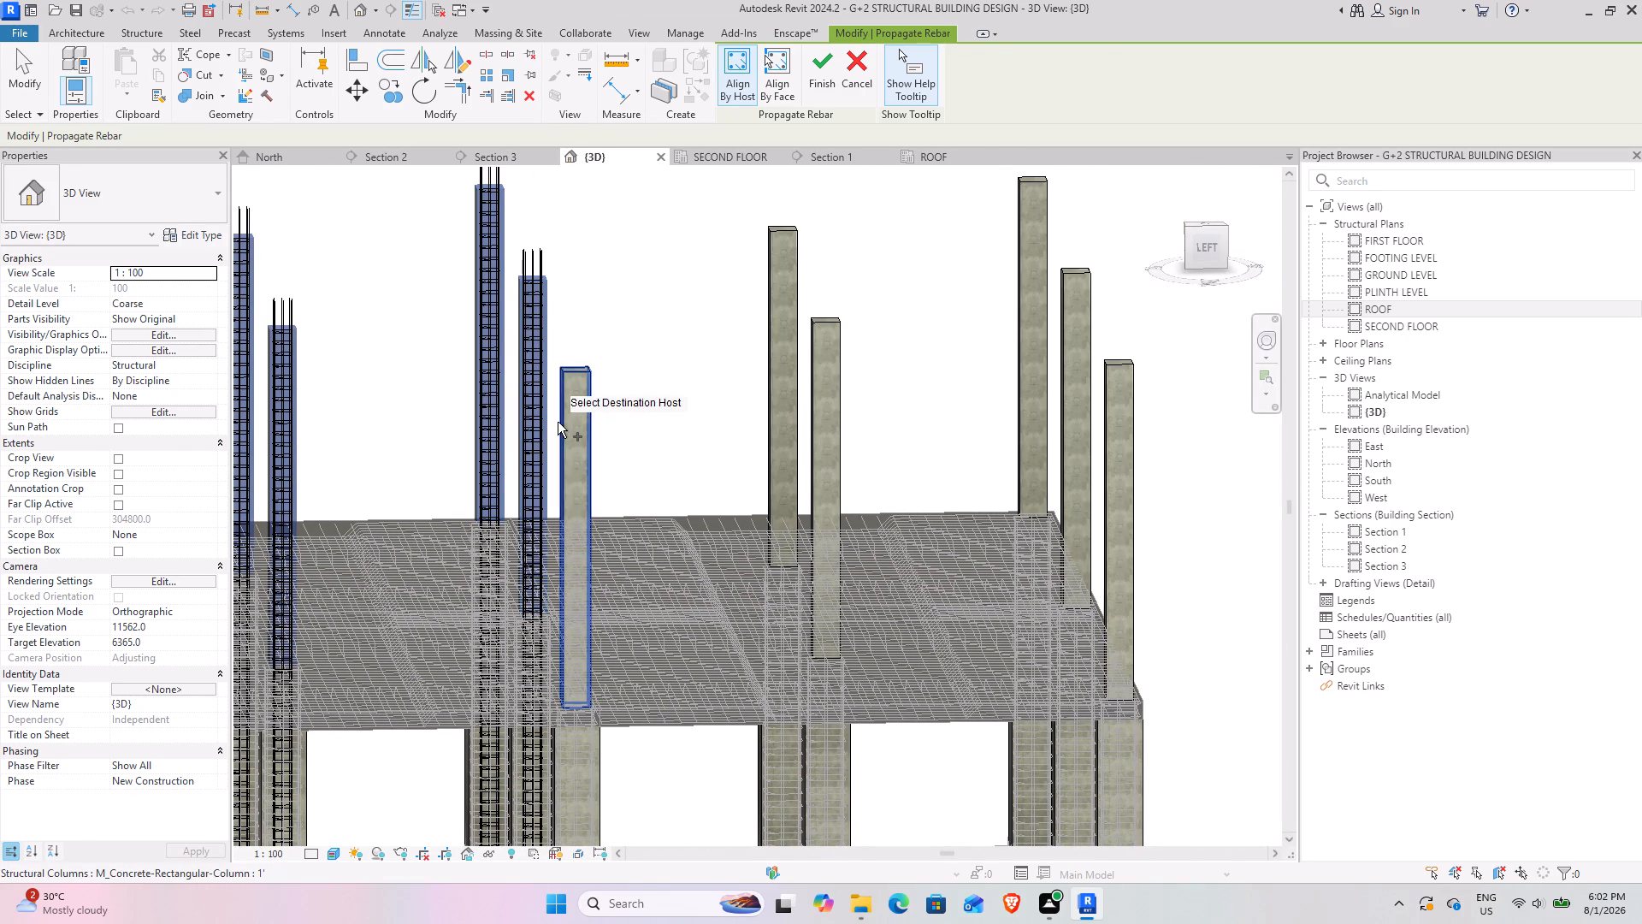
{"action": "left_click", "coordinate": [558, 422]}
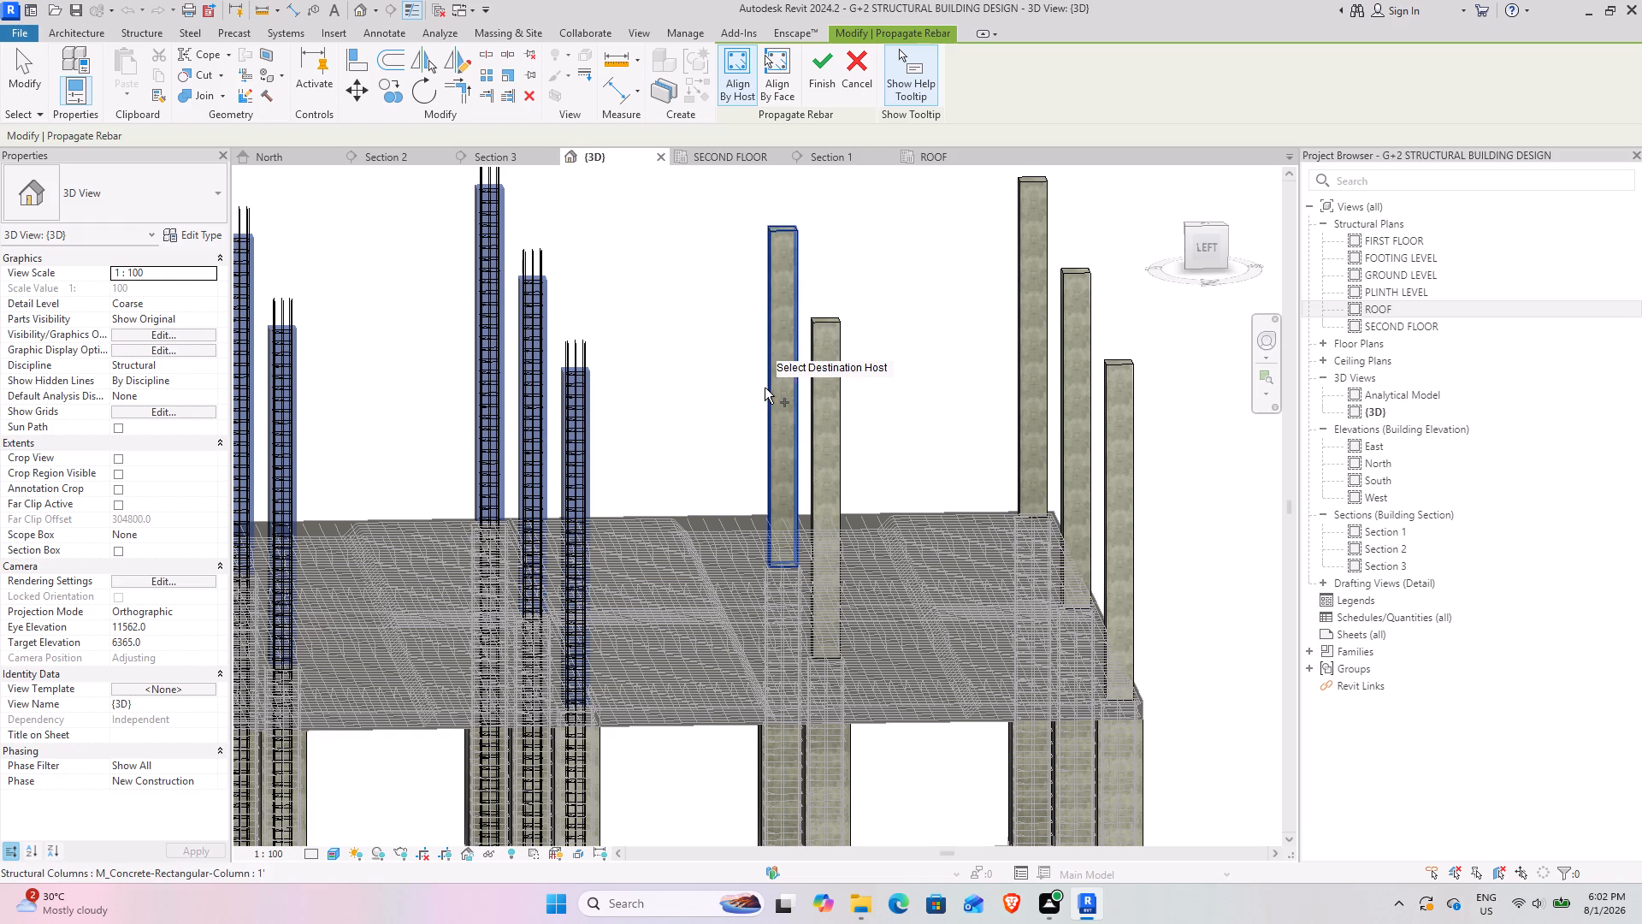
{"action": "left_click", "coordinate": [765, 388]}
{"action": "left_click", "coordinate": [816, 395]}
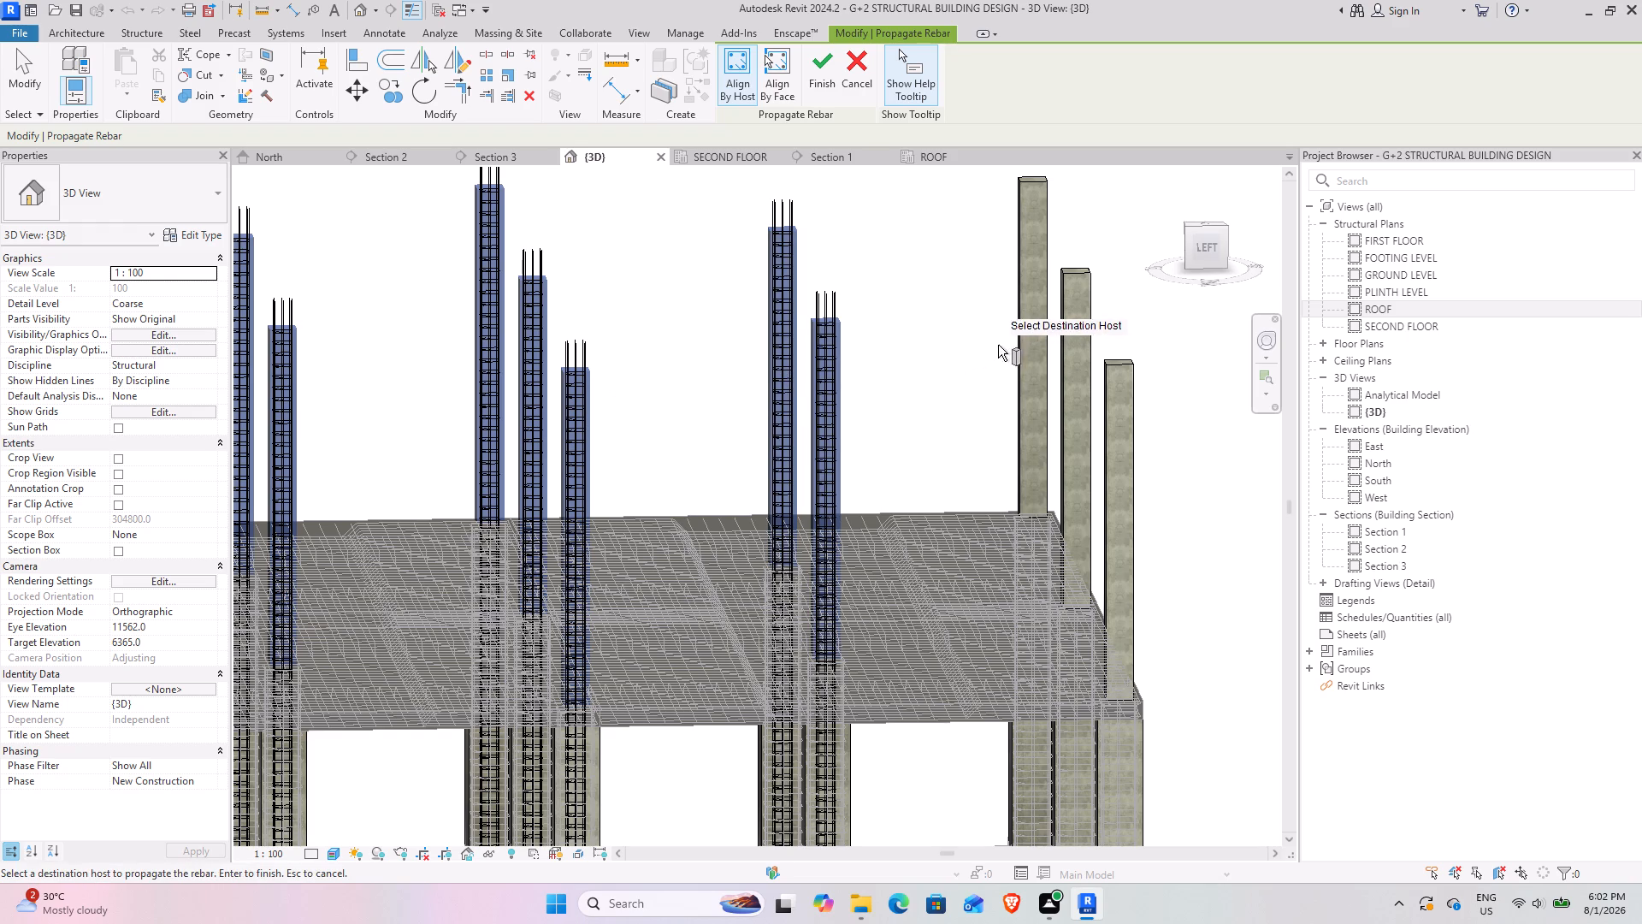
{"action": "left_click", "coordinate": [1013, 334]}
{"action": "left_click", "coordinate": [1066, 351]}
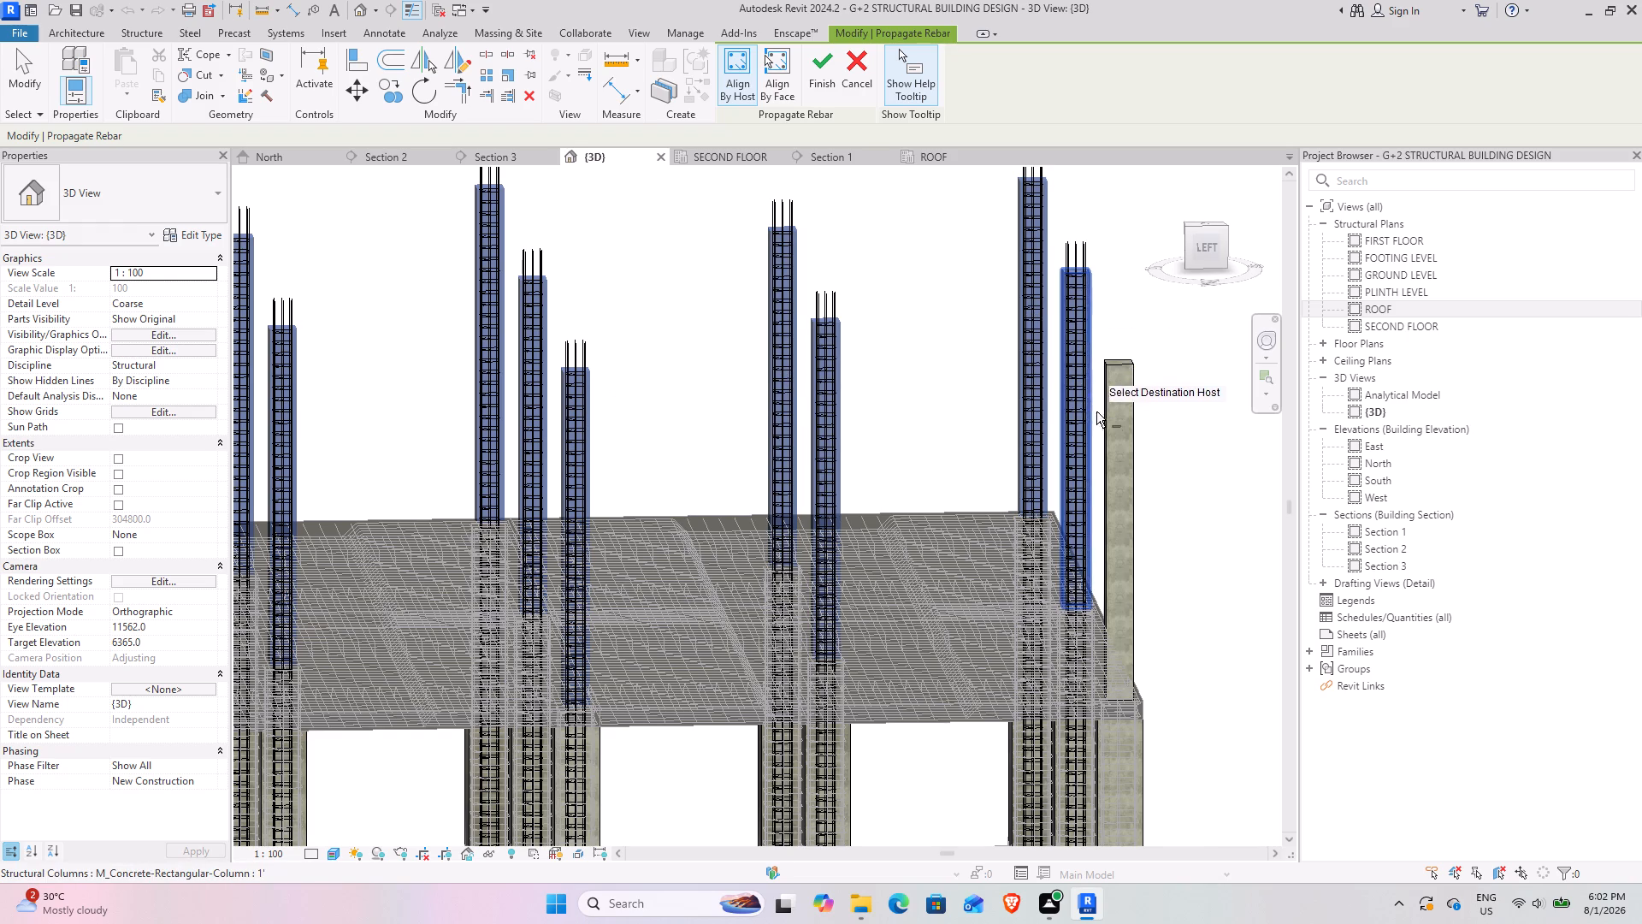
{"action": "left_click", "coordinate": [1107, 427]}
{"action": "left_click", "coordinate": [826, 93]}
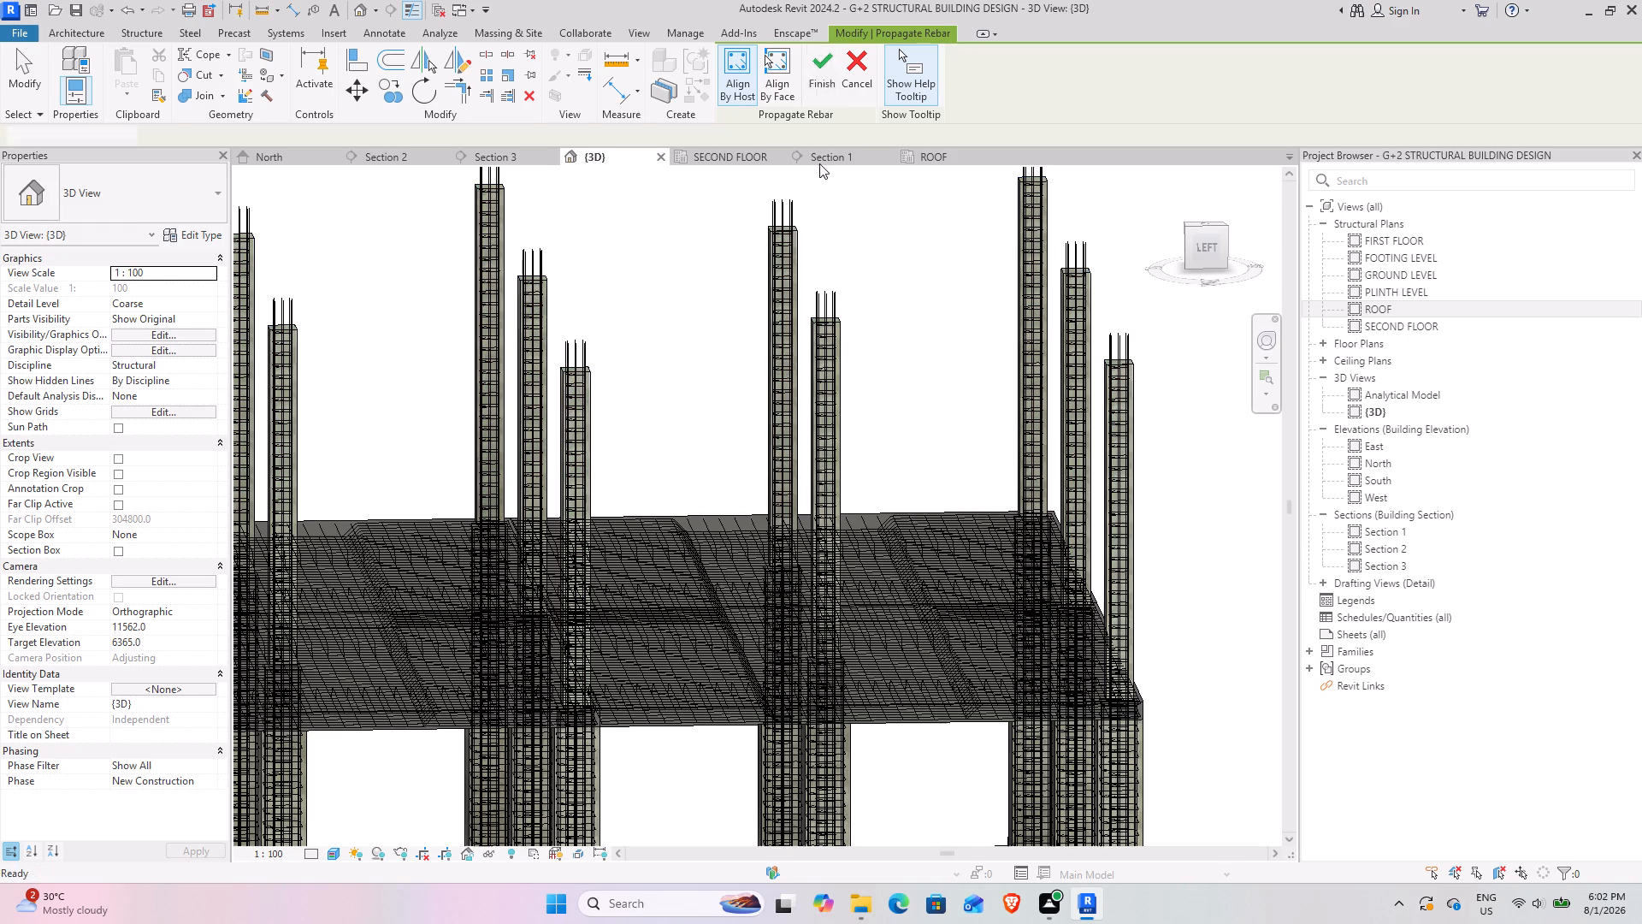
Examine the reinforced columns in the {3D} view and their layout across grids 1 to 5 and 6 to 10 in the ROOF plan.
{"action": "scroll", "coordinate": [701, 572], "scroll_direction": "down", "scroll_amount": 4}
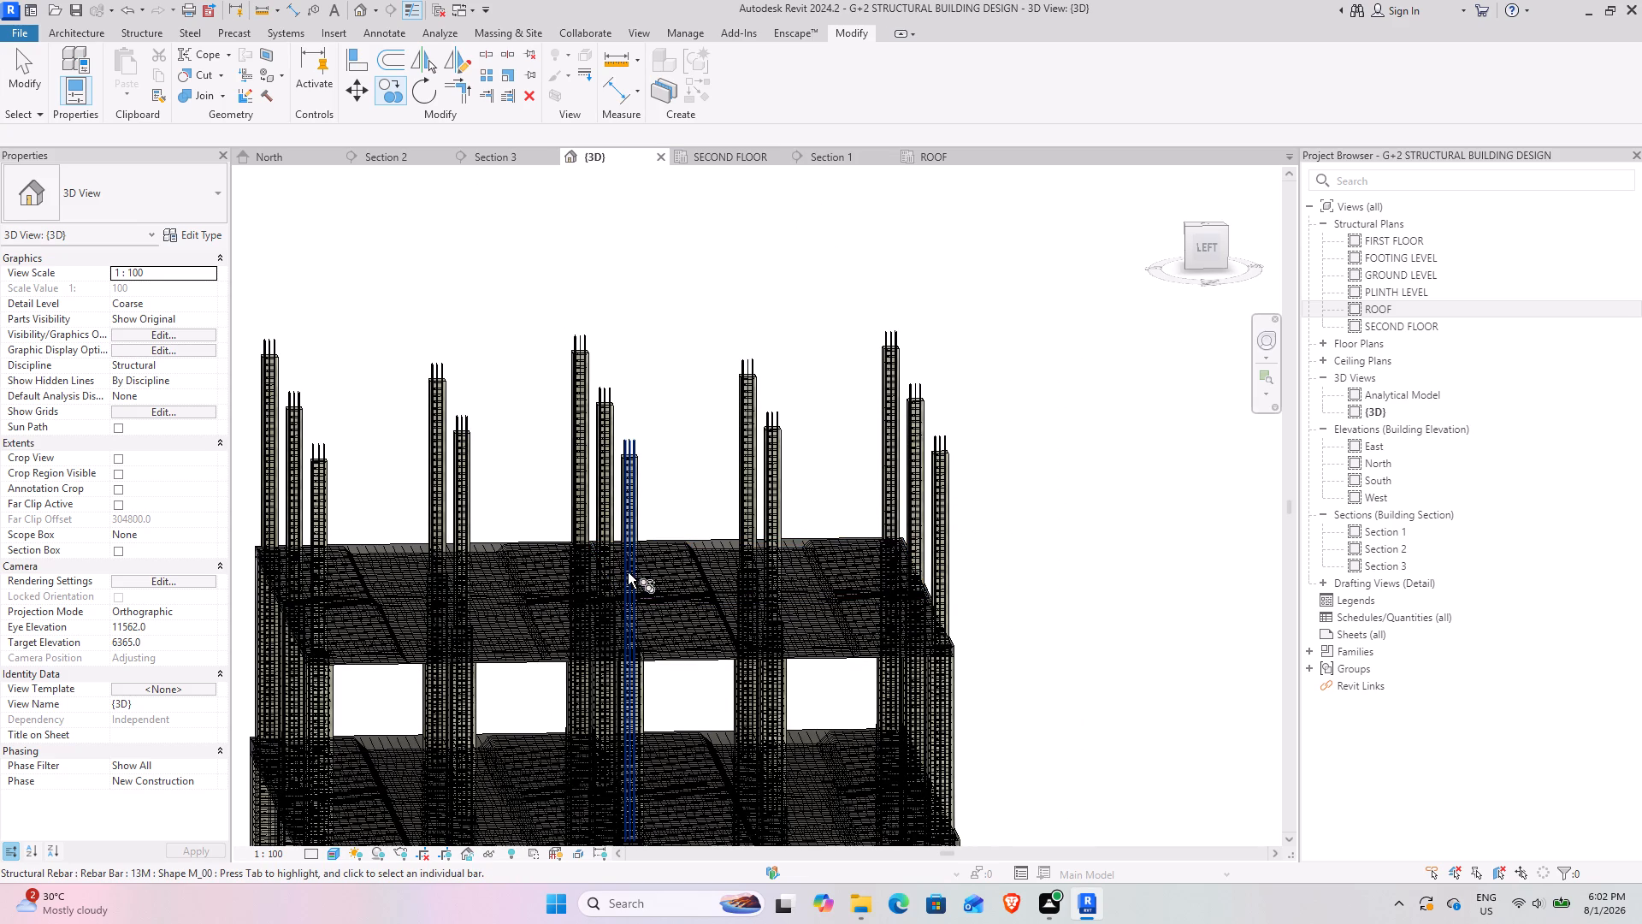
{"action": "middle_click_drag", "start_coordinate": [626, 648], "coordinate": [711, 653], "text": "shift"}
{"action": "scroll", "coordinate": [722, 647], "scroll_direction": "down", "scroll_amount": 2}
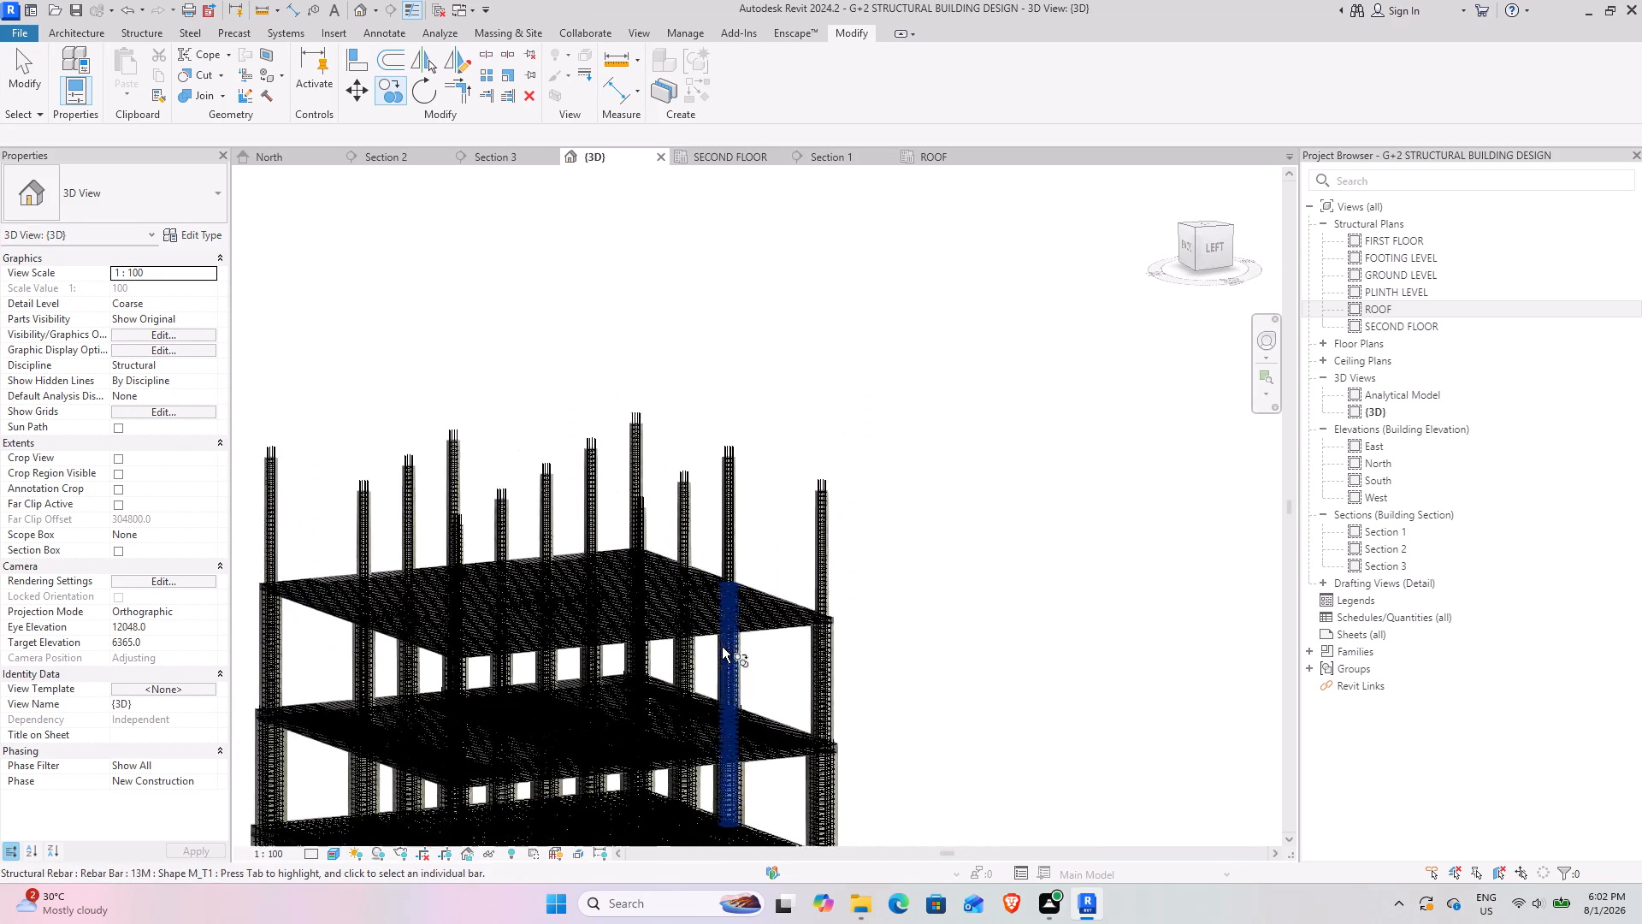
{"action": "scroll", "coordinate": [722, 647], "scroll_direction": "down", "scroll_amount": 2}
{"action": "middle_click_drag", "start_coordinate": [707, 650], "coordinate": [854, 554], "text": "shift"}
{"action": "left_click", "coordinate": [932, 151]}
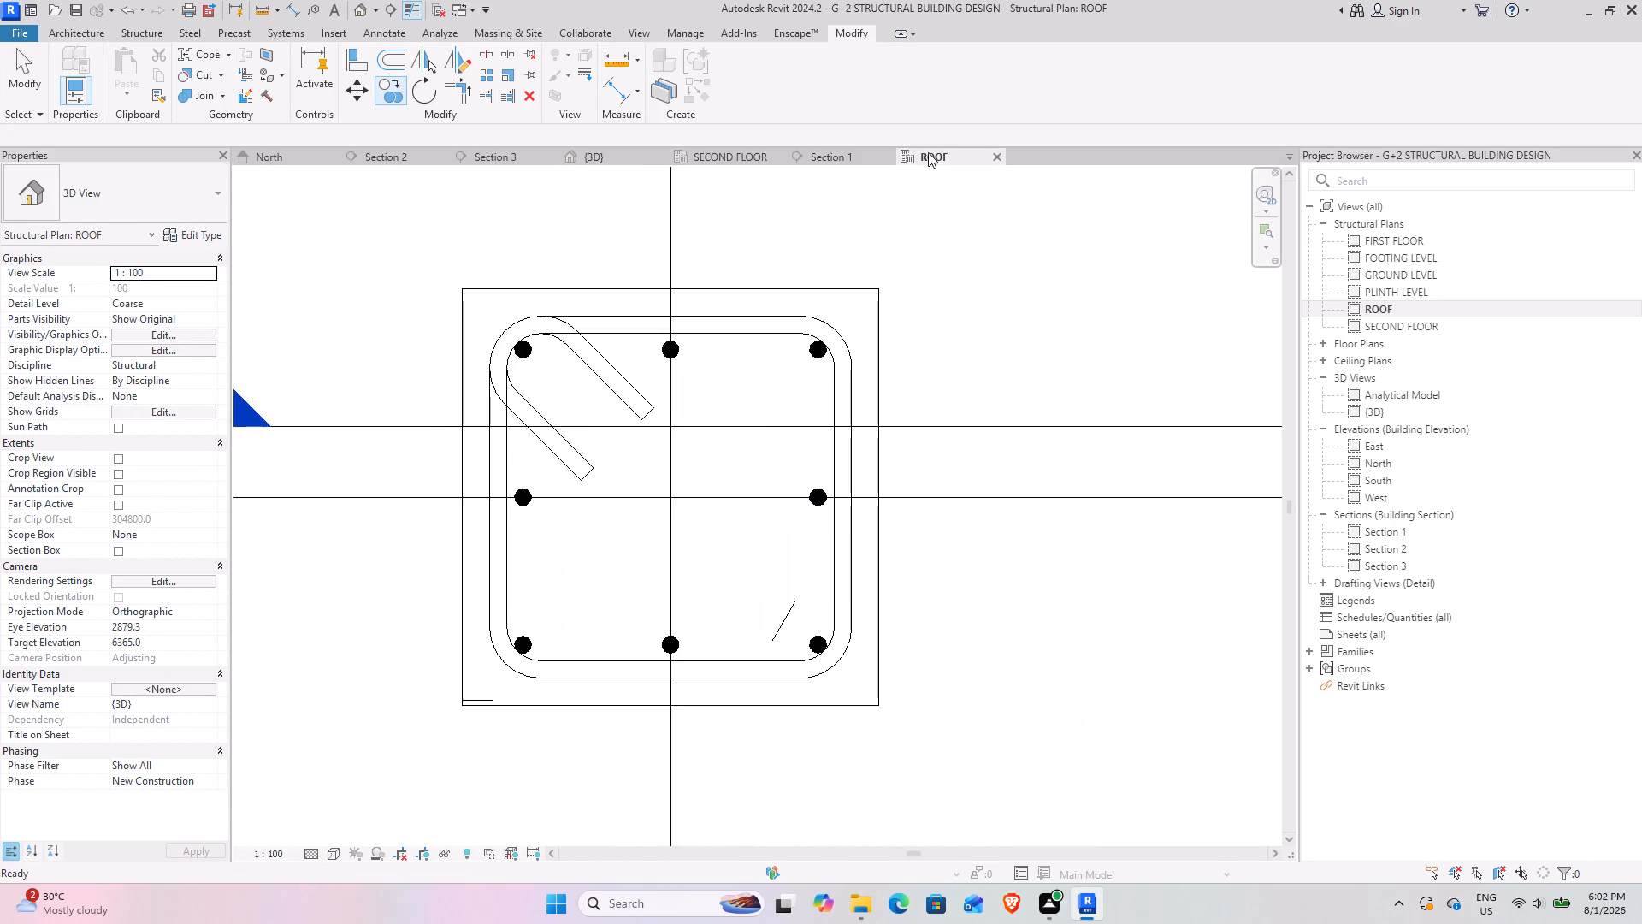
{"action": "scroll", "coordinate": [788, 429], "scroll_direction": "down", "scroll_amount": 20}
{"action": "scroll", "coordinate": [788, 429], "scroll_direction": "down", "scroll_amount": 4}
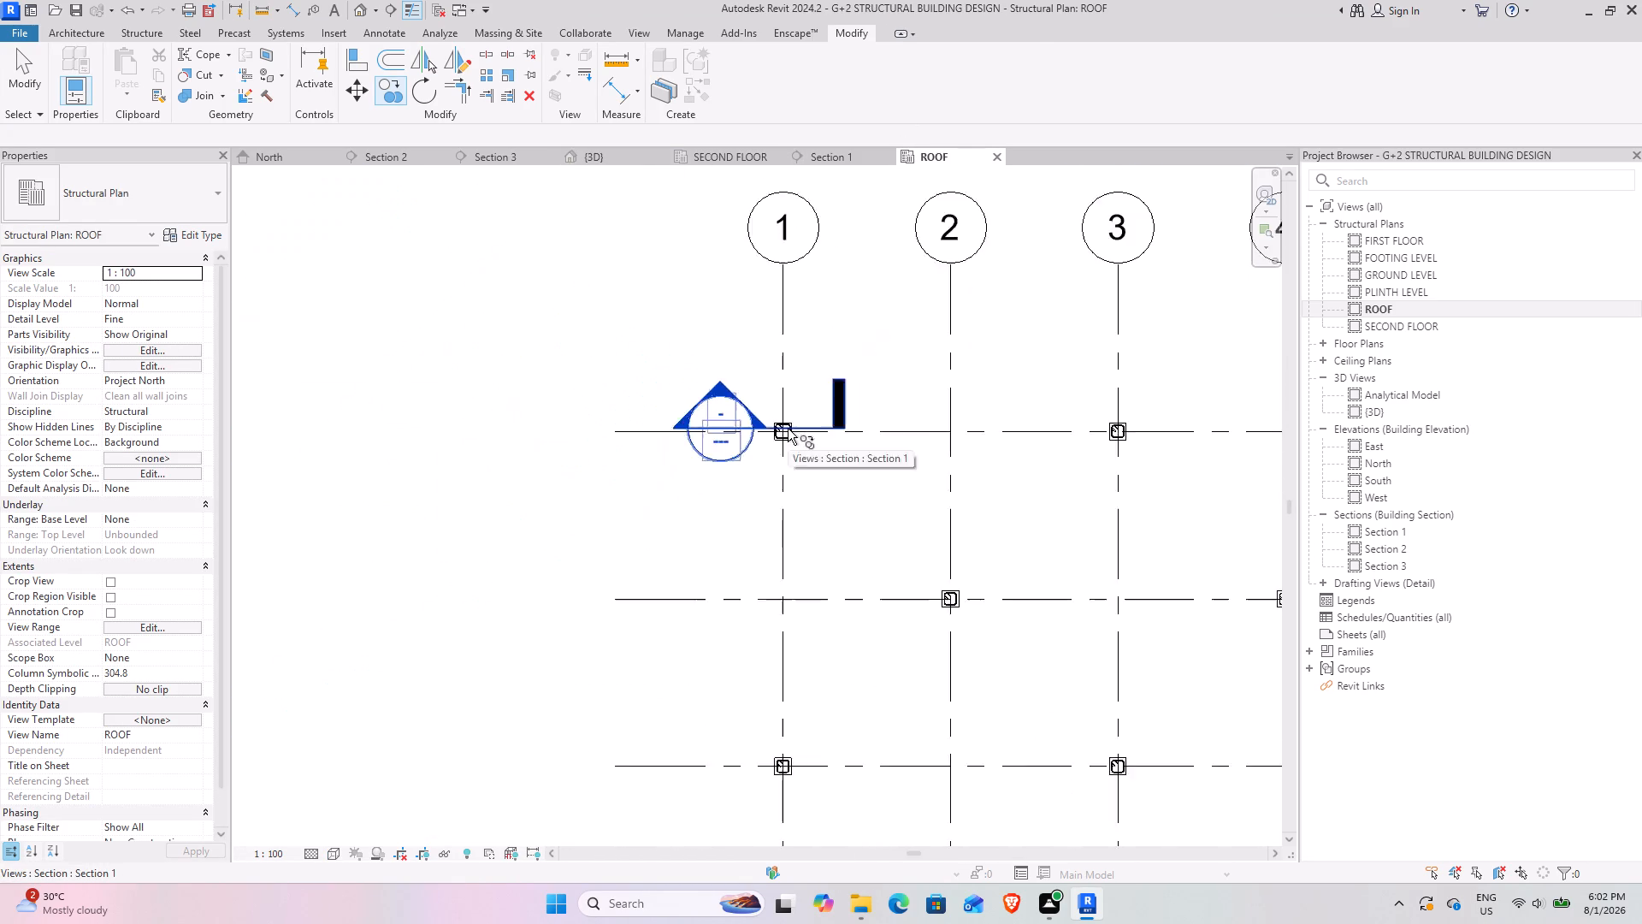
{"action": "scroll", "coordinate": [788, 429], "scroll_direction": "down", "scroll_amount": 8}
{"action": "middle_click_drag", "start_coordinate": [817, 503], "coordinate": [468, 539]}
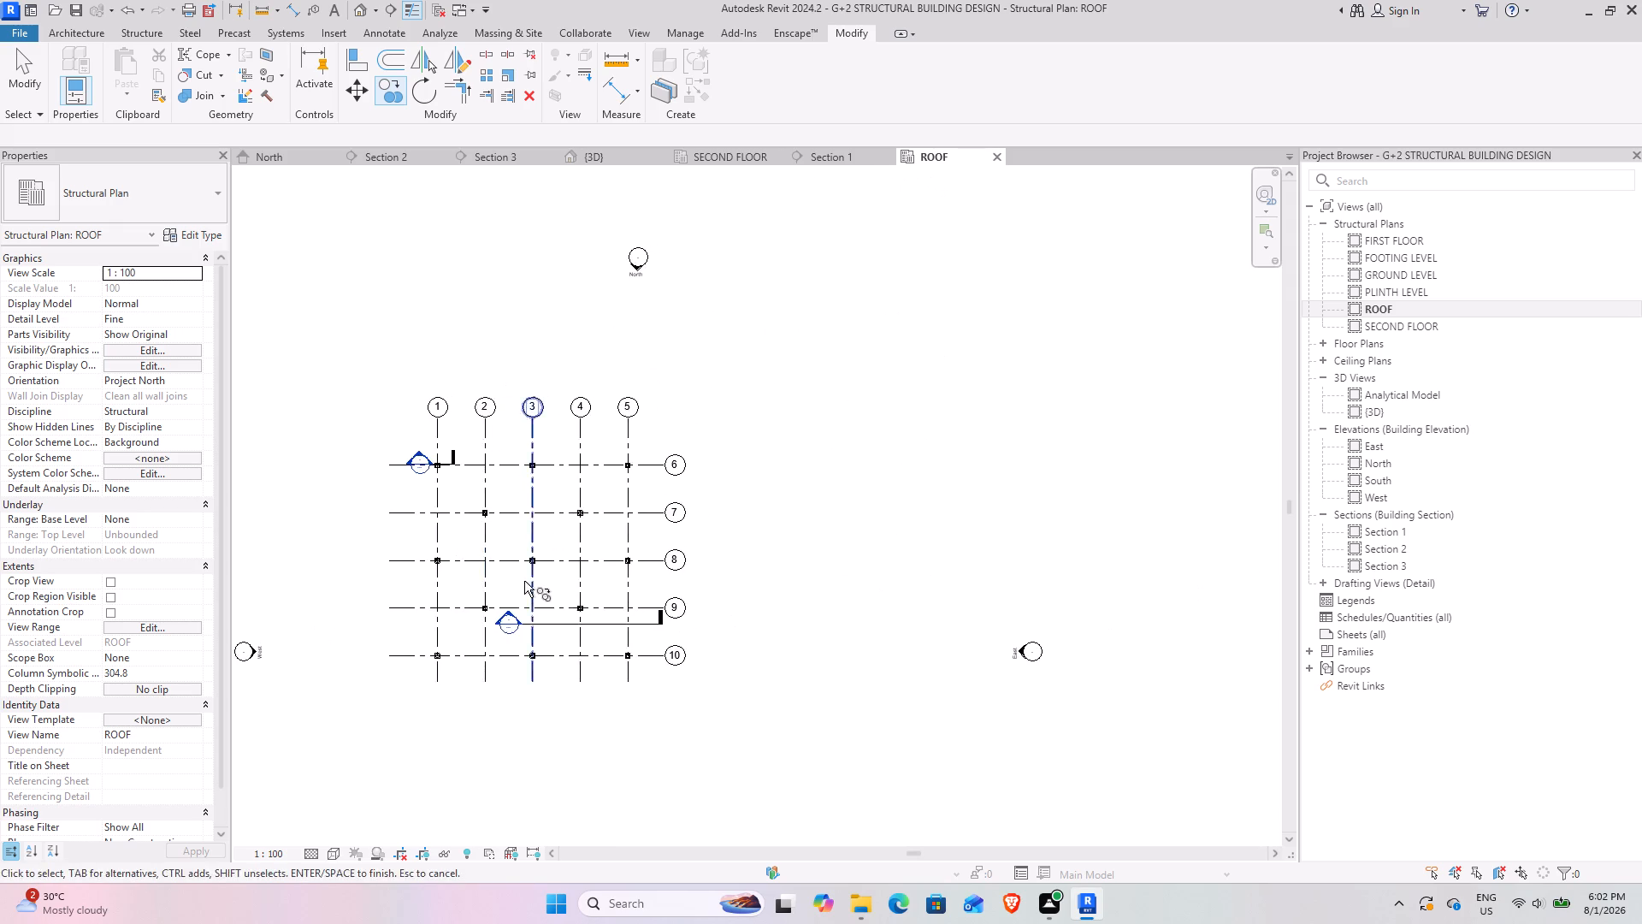
{"action": "scroll", "coordinate": [524, 581], "scroll_direction": "up", "scroll_amount": 3}
{"action": "scroll", "coordinate": [454, 685], "scroll_direction": "up", "scroll_amount": 1}
{"action": "middle_click_drag", "start_coordinate": [444, 684], "coordinate": [541, 694]}
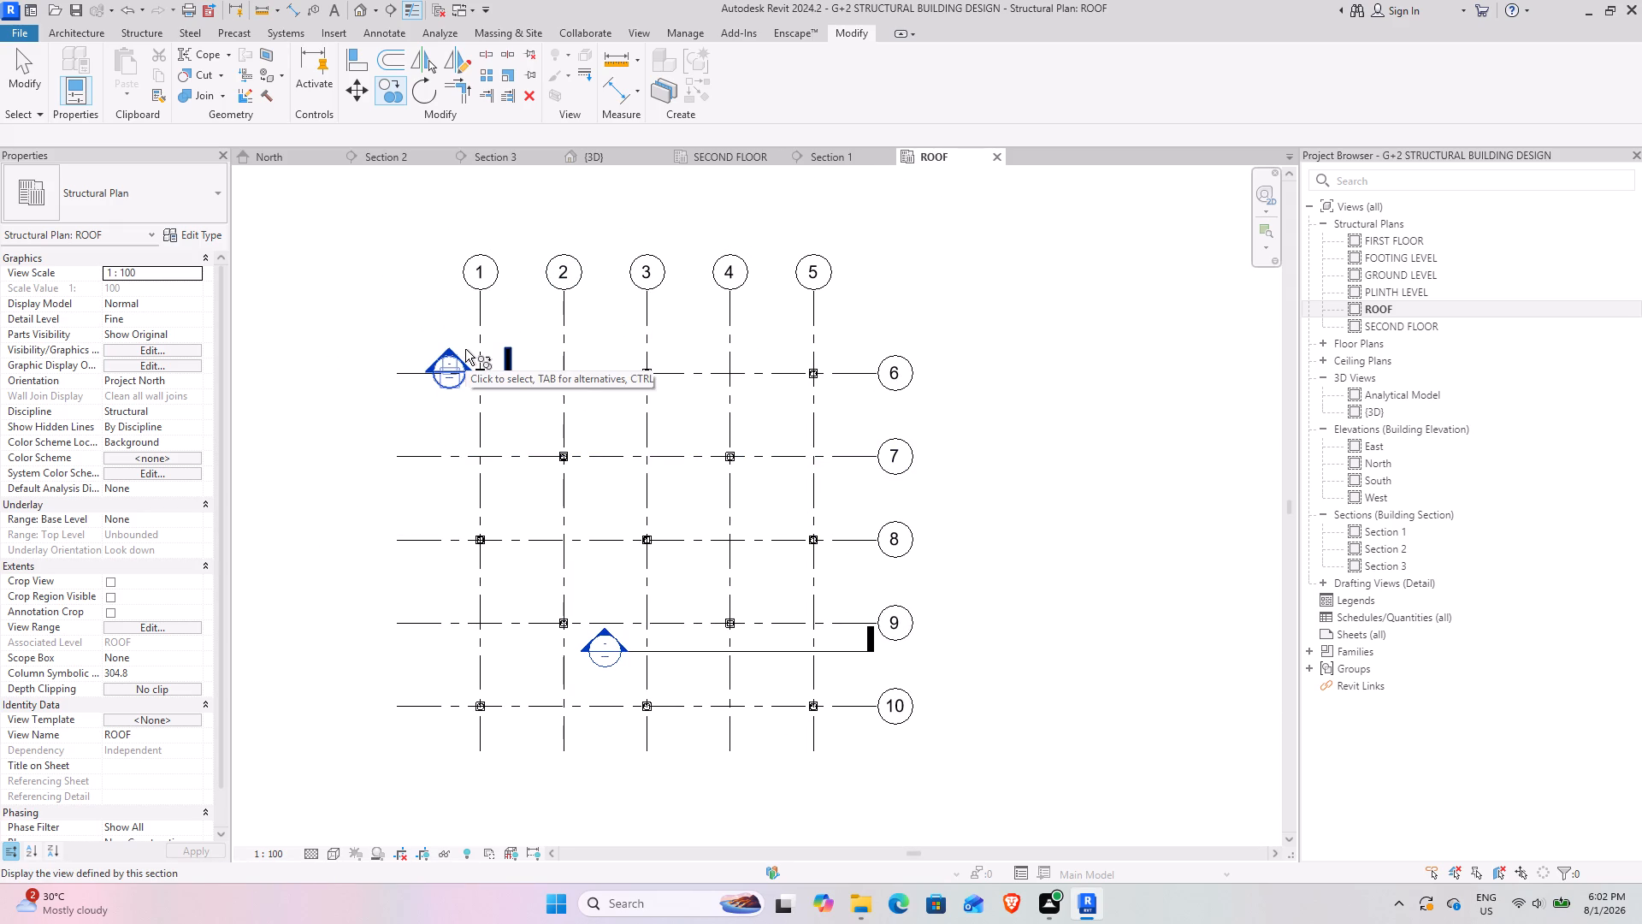
{"action": "key", "text": "Escape"}
{"action": "key", "text": "Escape"}
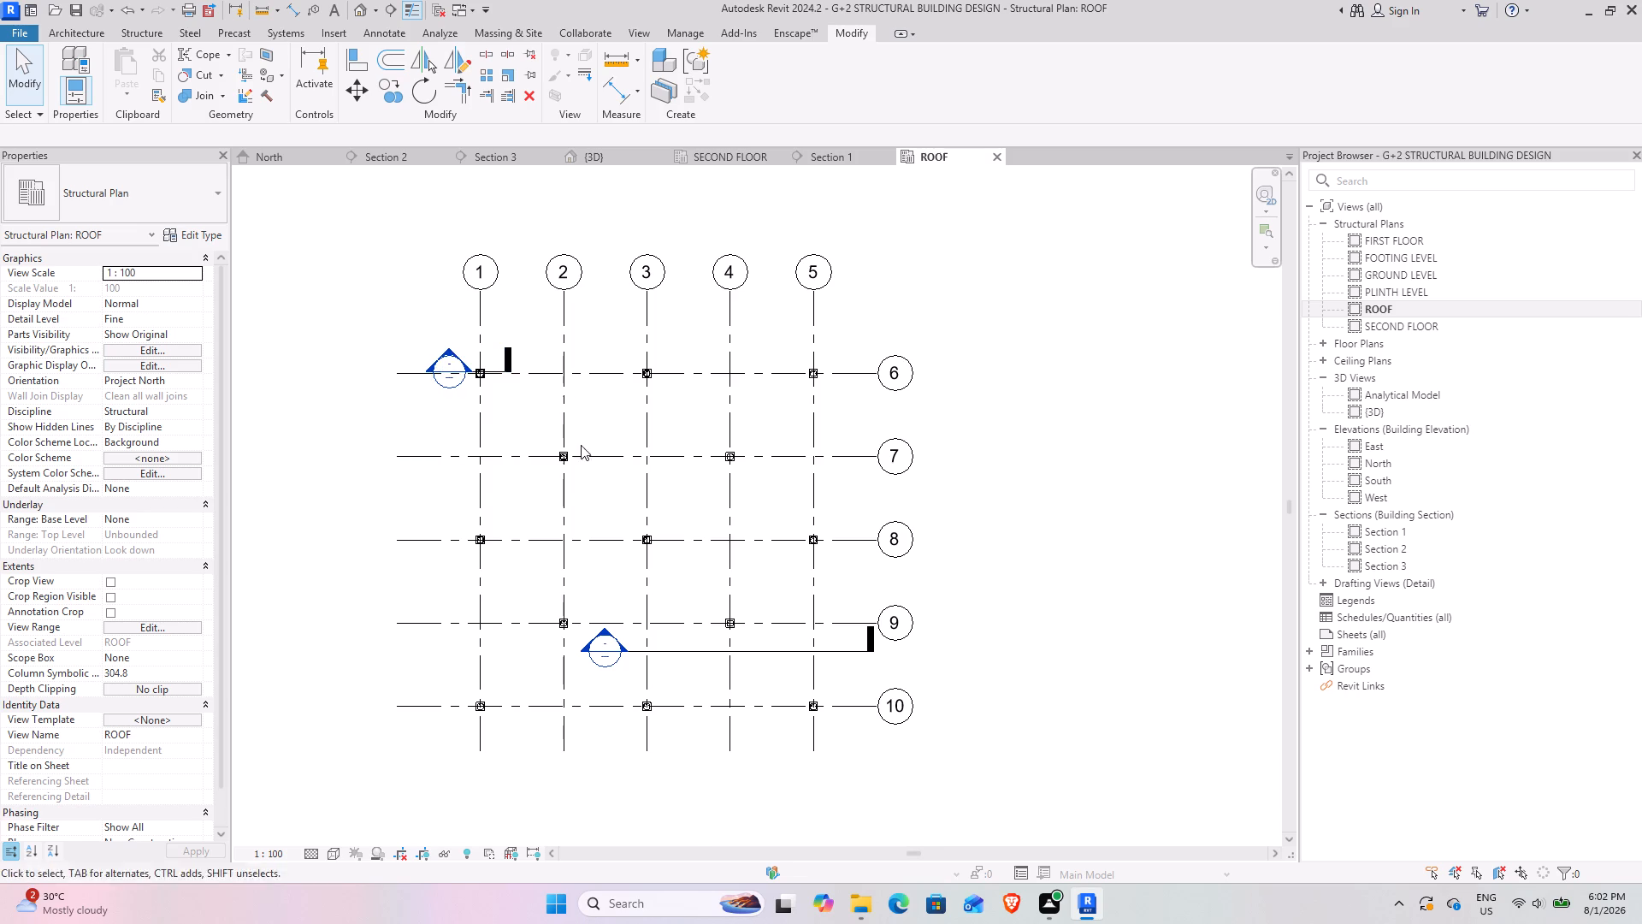
{"action": "scroll", "coordinate": [571, 463], "scroll_direction": "up", "scroll_amount": 3}
{"action": "middle_click_drag", "start_coordinate": [575, 486], "coordinate": [594, 394]}
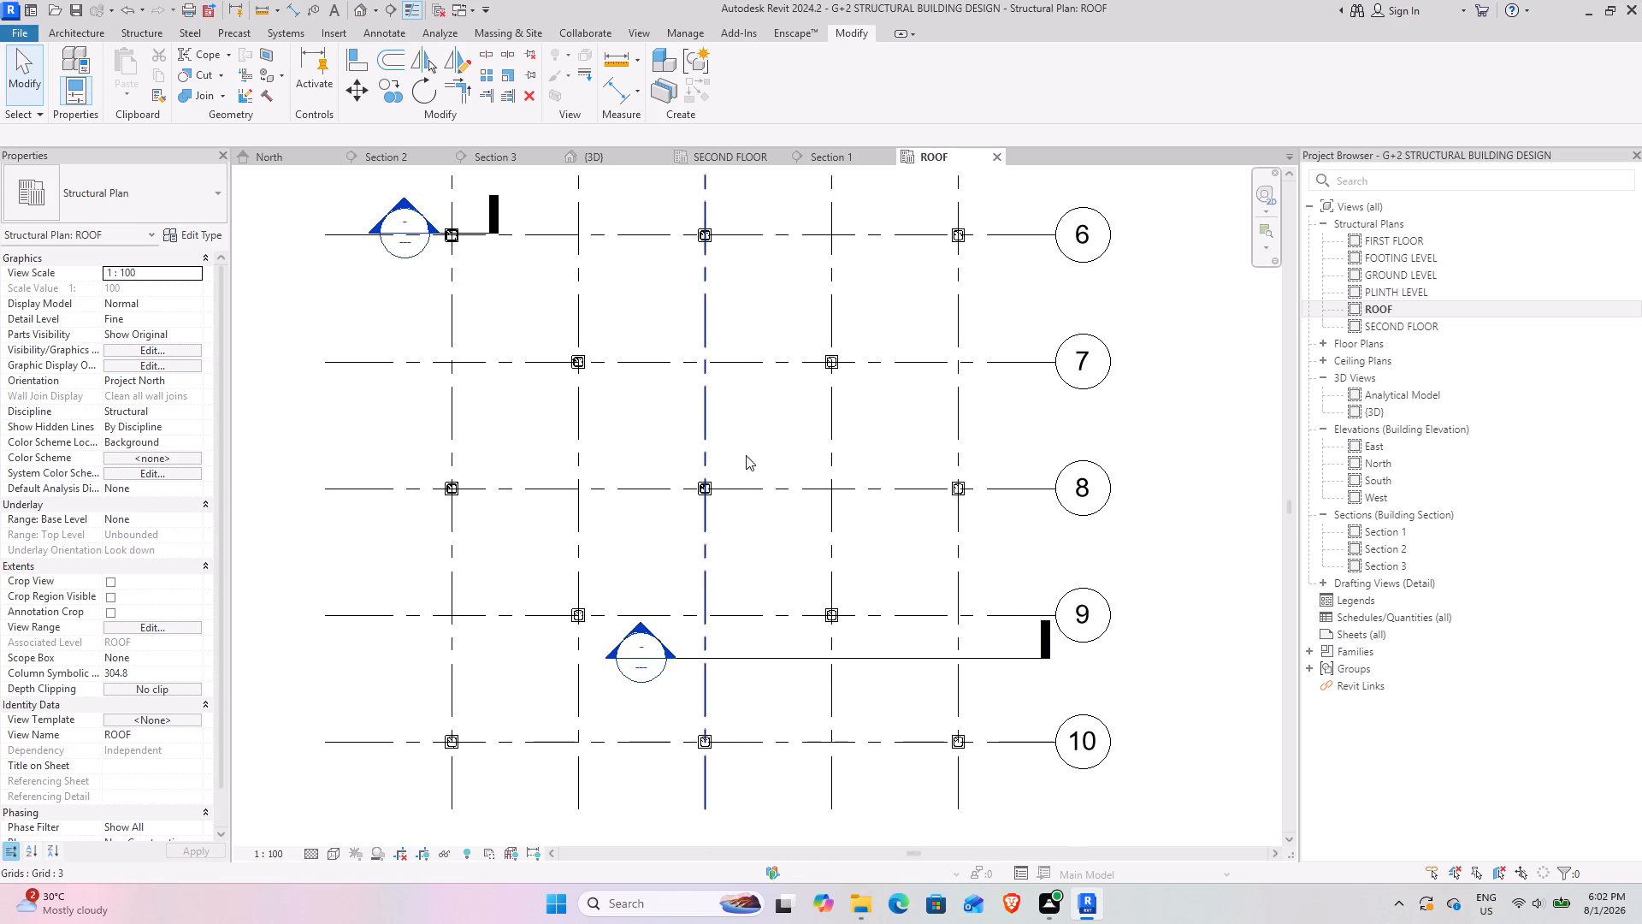
Create an 8" structural floor slab at ROOF level with a rectangular boundary from the column's outer corner at grids 1/6 to that at 5/10.
{"action": "left_click", "coordinate": [141, 30]}
{"action": "left_click", "coordinate": [180, 74]}
{"action": "scroll", "coordinate": [368, 216], "scroll_direction": "up", "scroll_amount": 5}
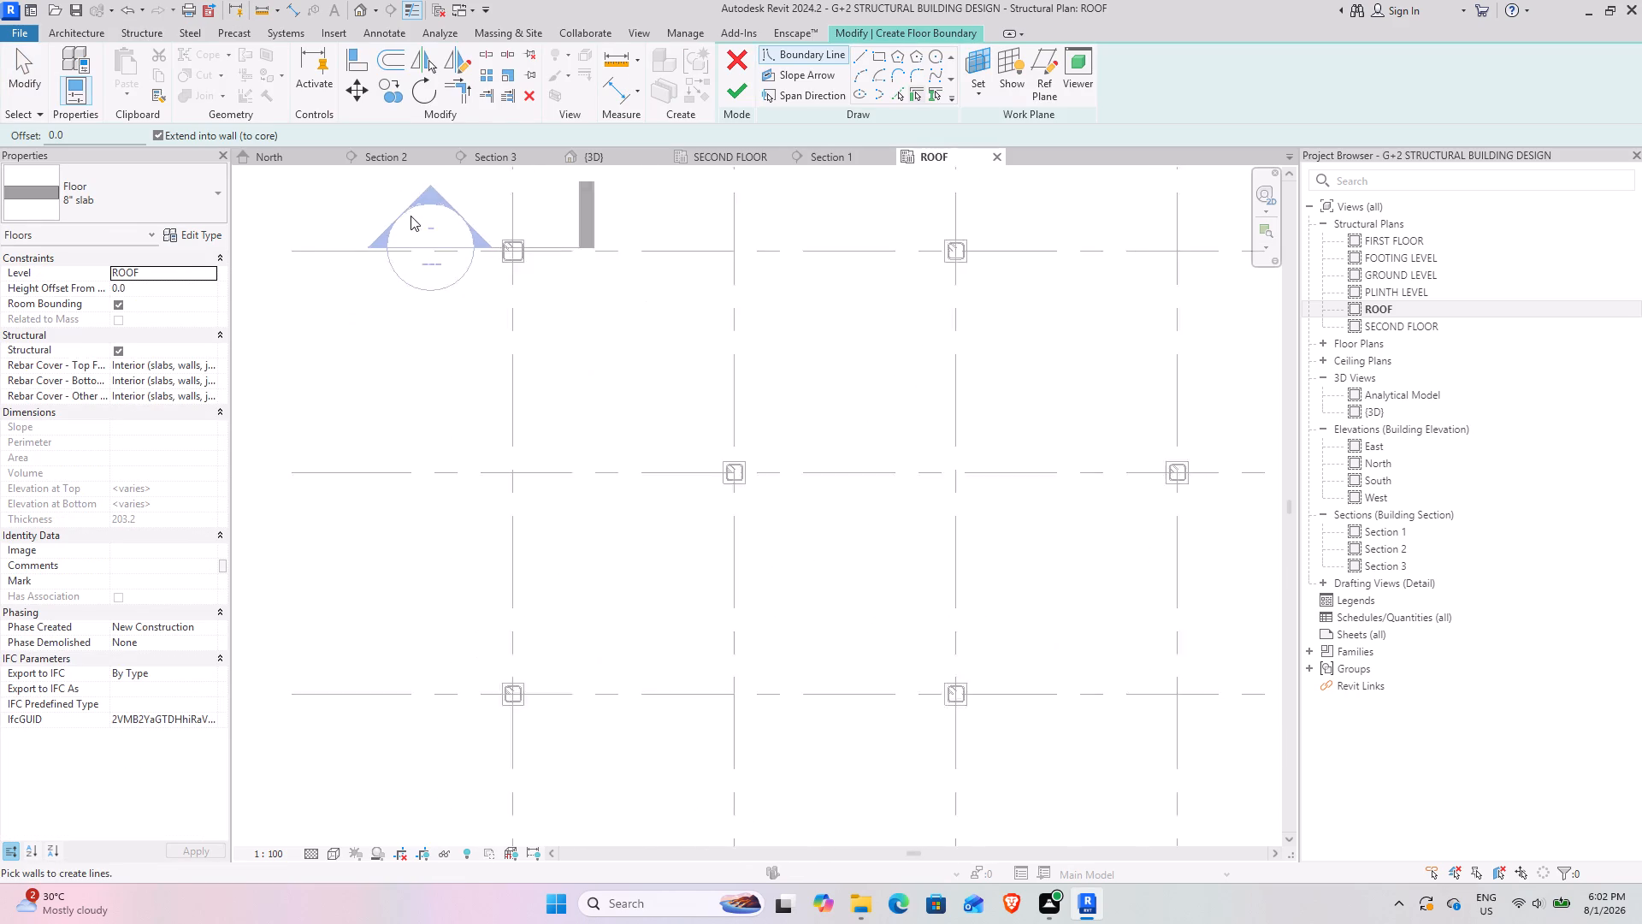
{"action": "scroll", "coordinate": [410, 216], "scroll_direction": "up", "scroll_amount": 2}
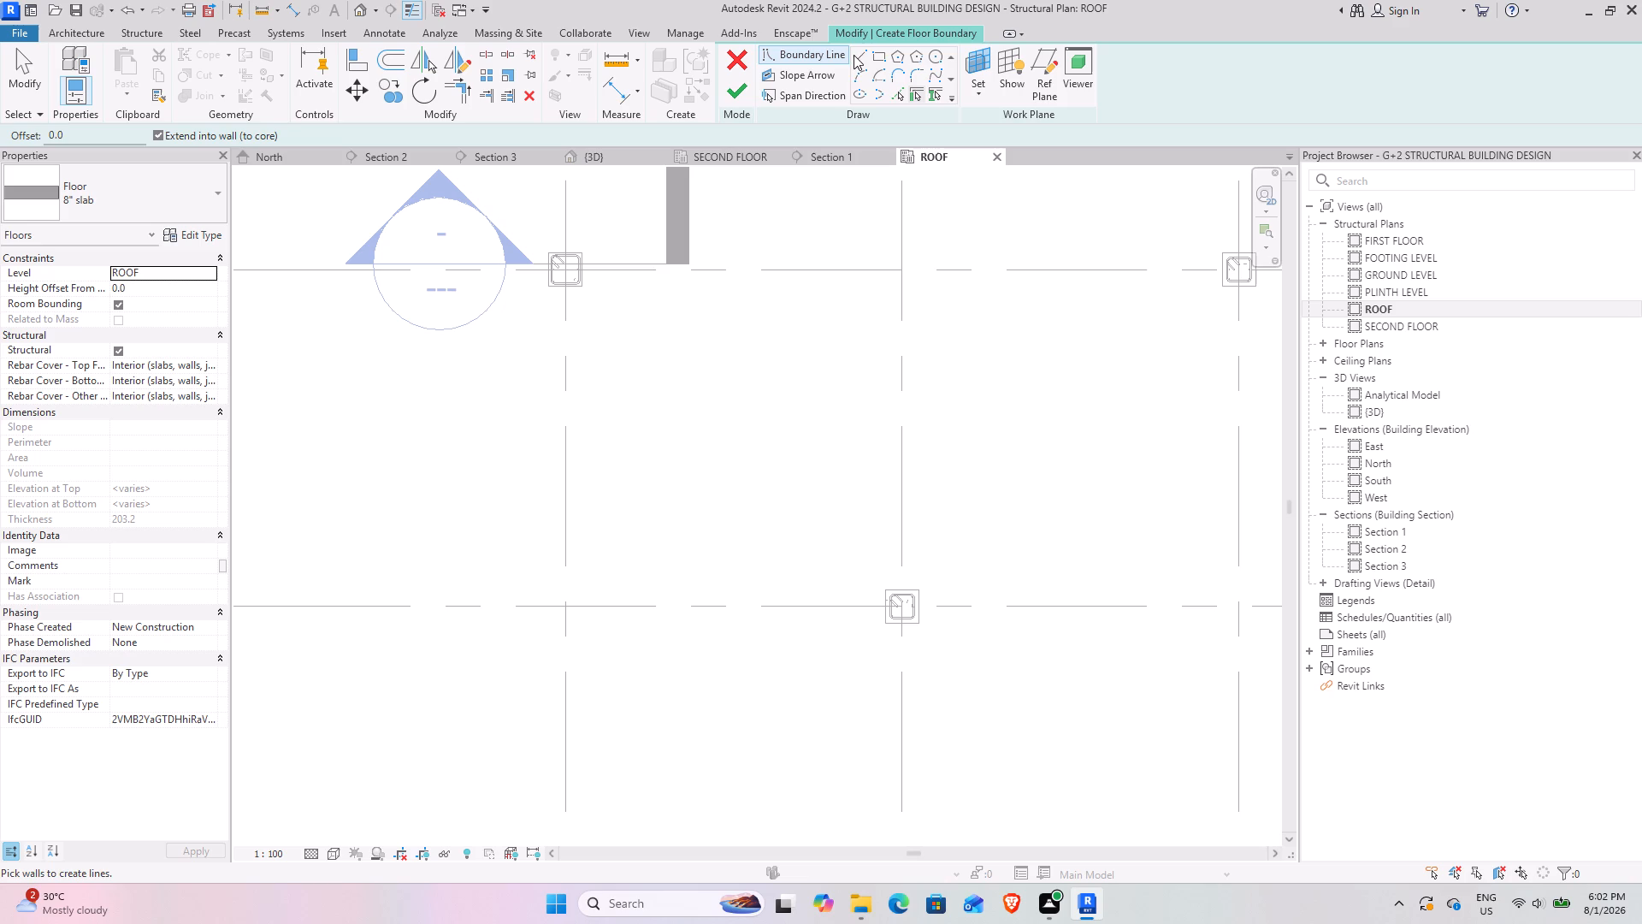
{"action": "left_click", "coordinate": [877, 53]}
{"action": "scroll", "coordinate": [535, 253], "scroll_direction": "up", "scroll_amount": 5}
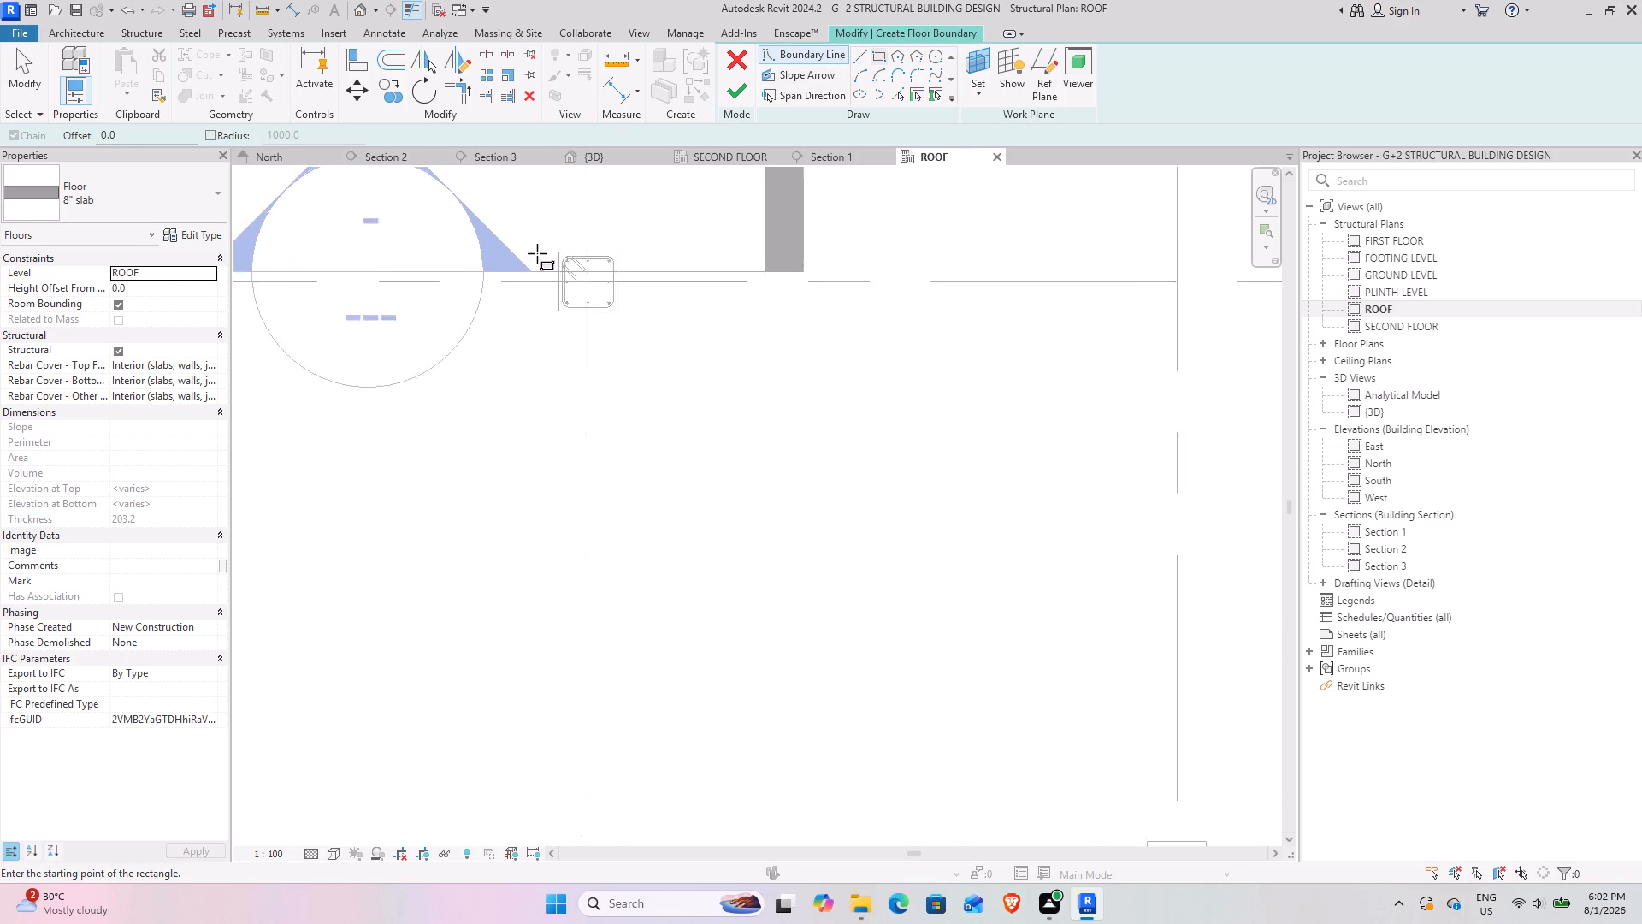
{"action": "scroll", "coordinate": [537, 253], "scroll_direction": "up", "scroll_amount": 2}
{"action": "left_click", "coordinate": [204, 189]}
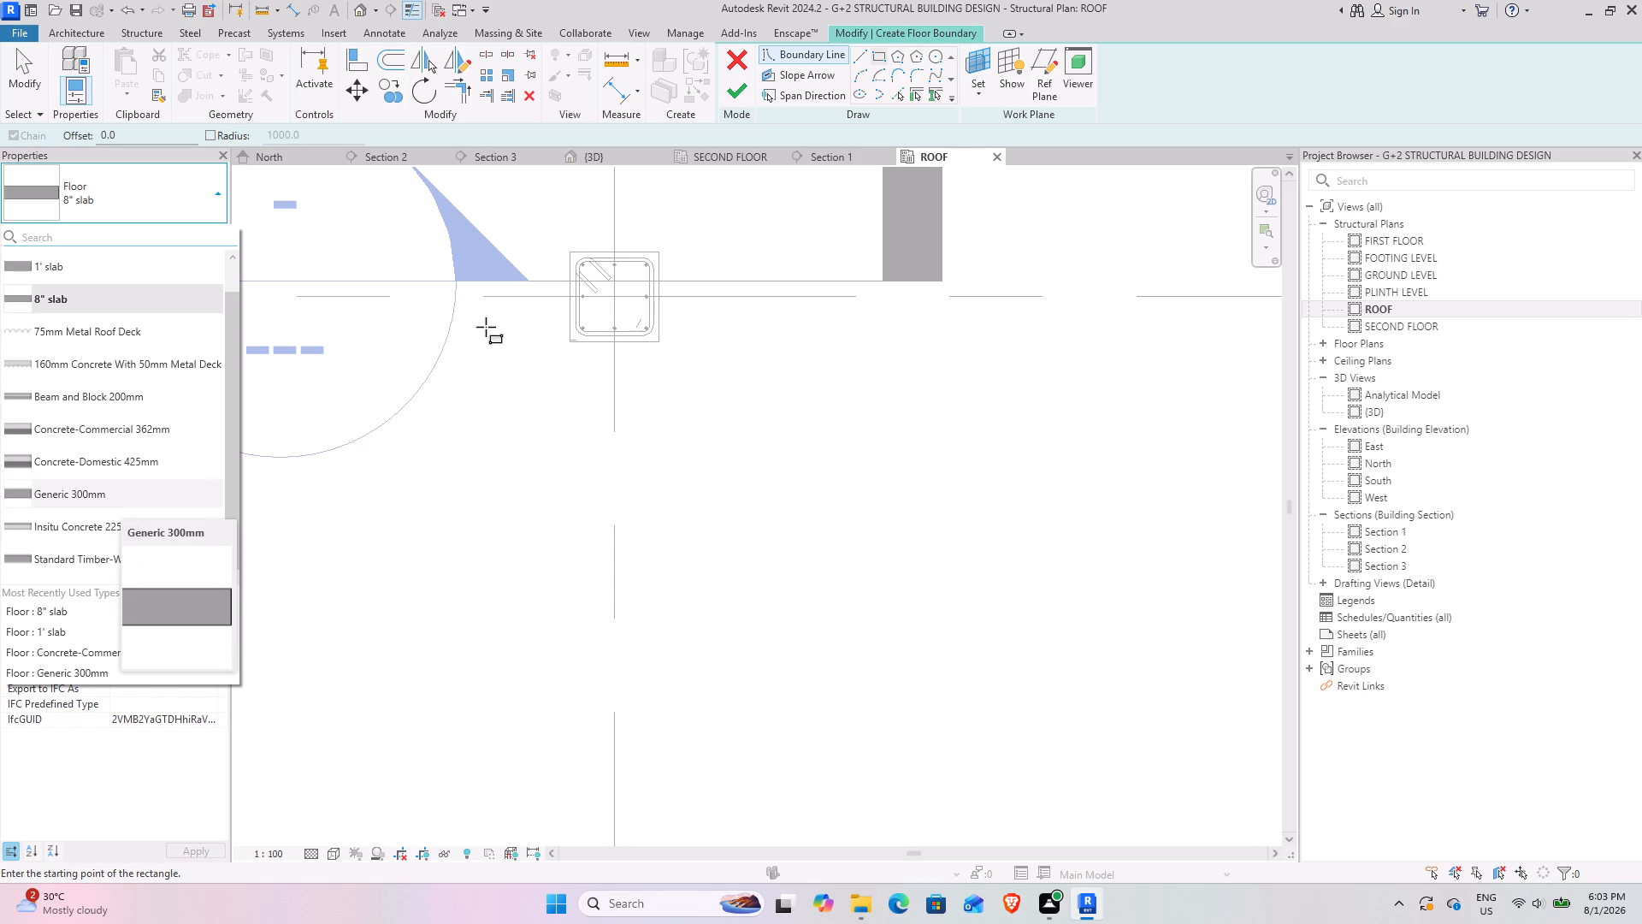
{"action": "left_click", "coordinate": [567, 254]}
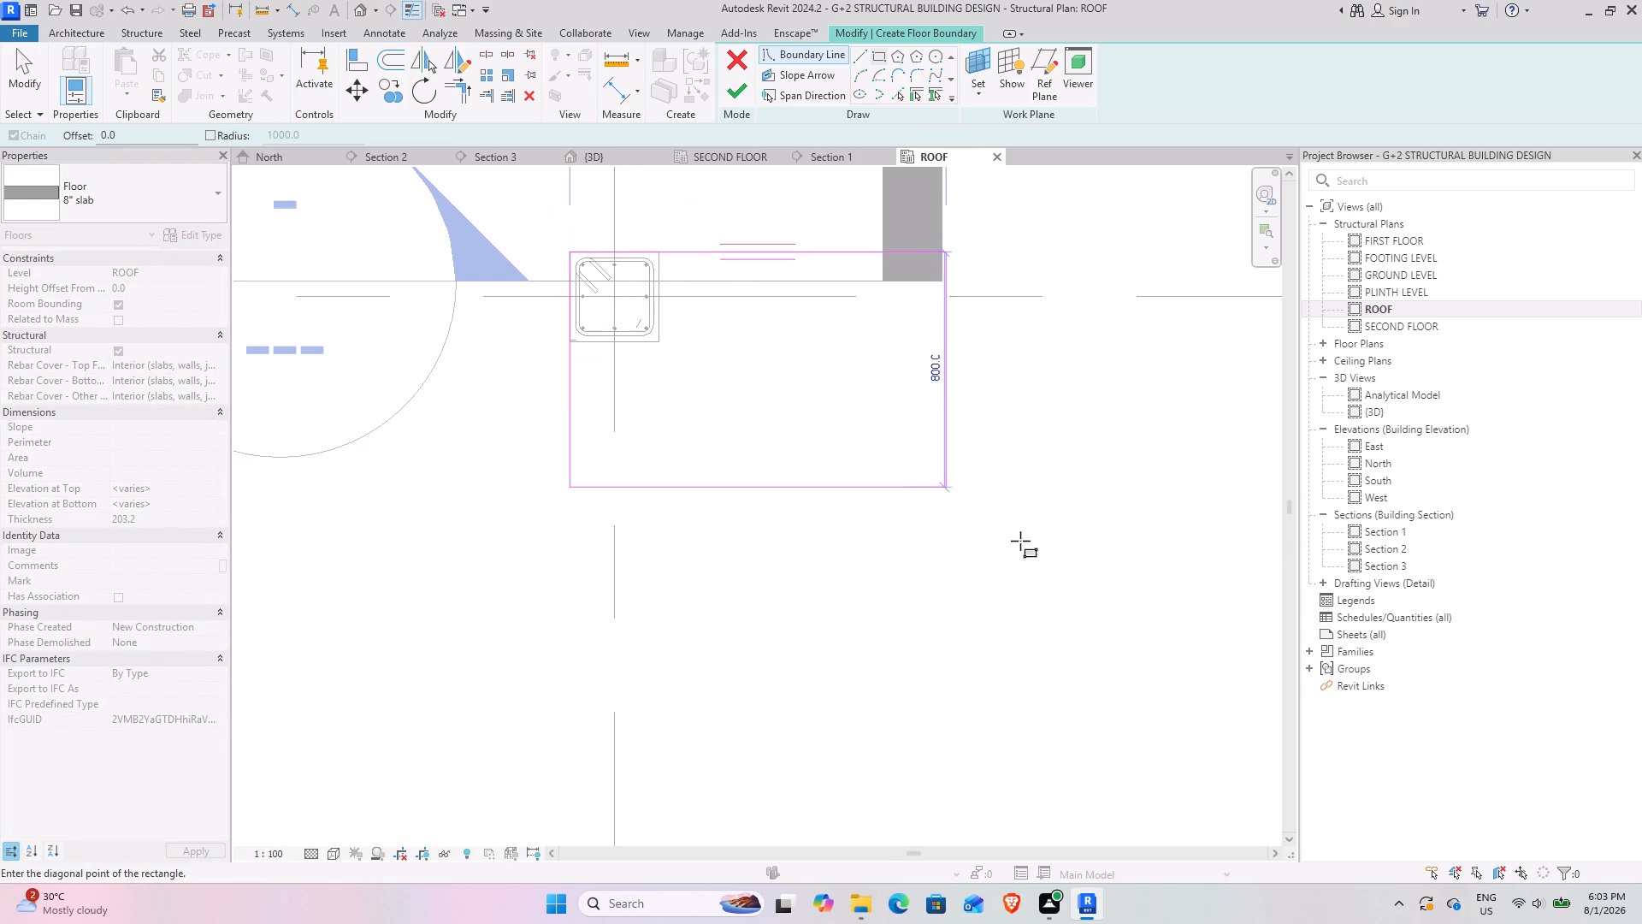
{"action": "scroll", "coordinate": [1036, 553], "scroll_direction": "down", "scroll_amount": 5}
{"action": "middle_click_drag", "start_coordinate": [1022, 558], "coordinate": [448, 321]}
{"action": "scroll", "coordinate": [716, 524], "scroll_direction": "down", "scroll_amount": 5}
{"action": "middle_click_drag", "start_coordinate": [750, 584], "coordinate": [510, 358]}
{"action": "middle_click_drag", "start_coordinate": [1135, 708], "coordinate": [820, 537]}
{"action": "middle_click_drag", "start_coordinate": [928, 723], "coordinate": [835, 515]}
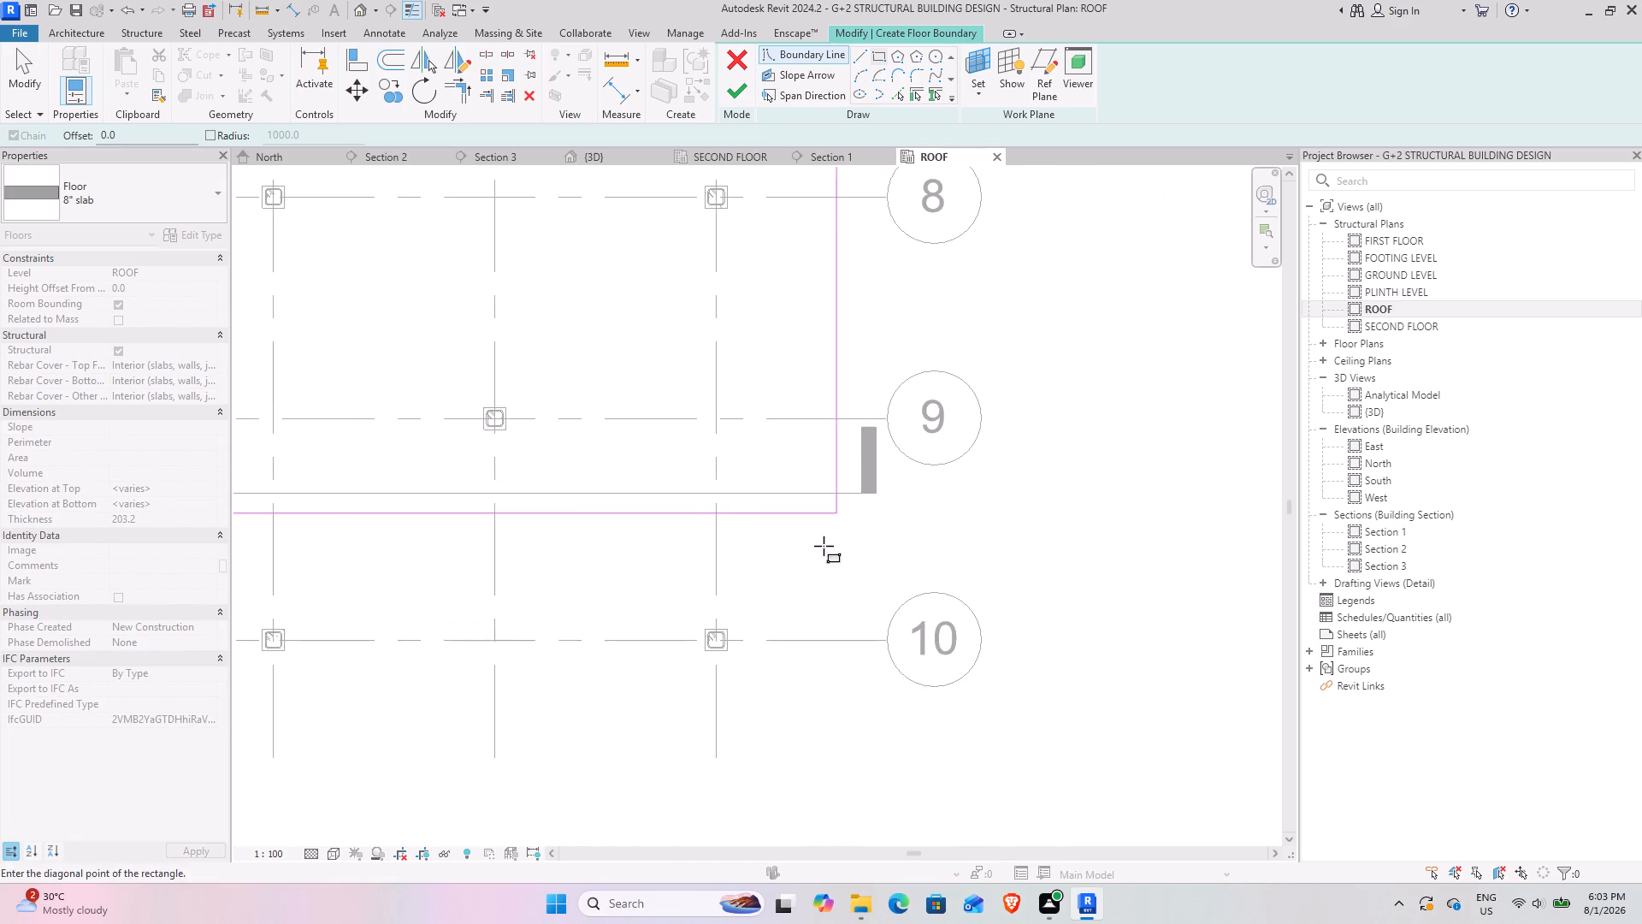
{"action": "scroll", "coordinate": [724, 649], "scroll_direction": "up", "scroll_amount": 8}
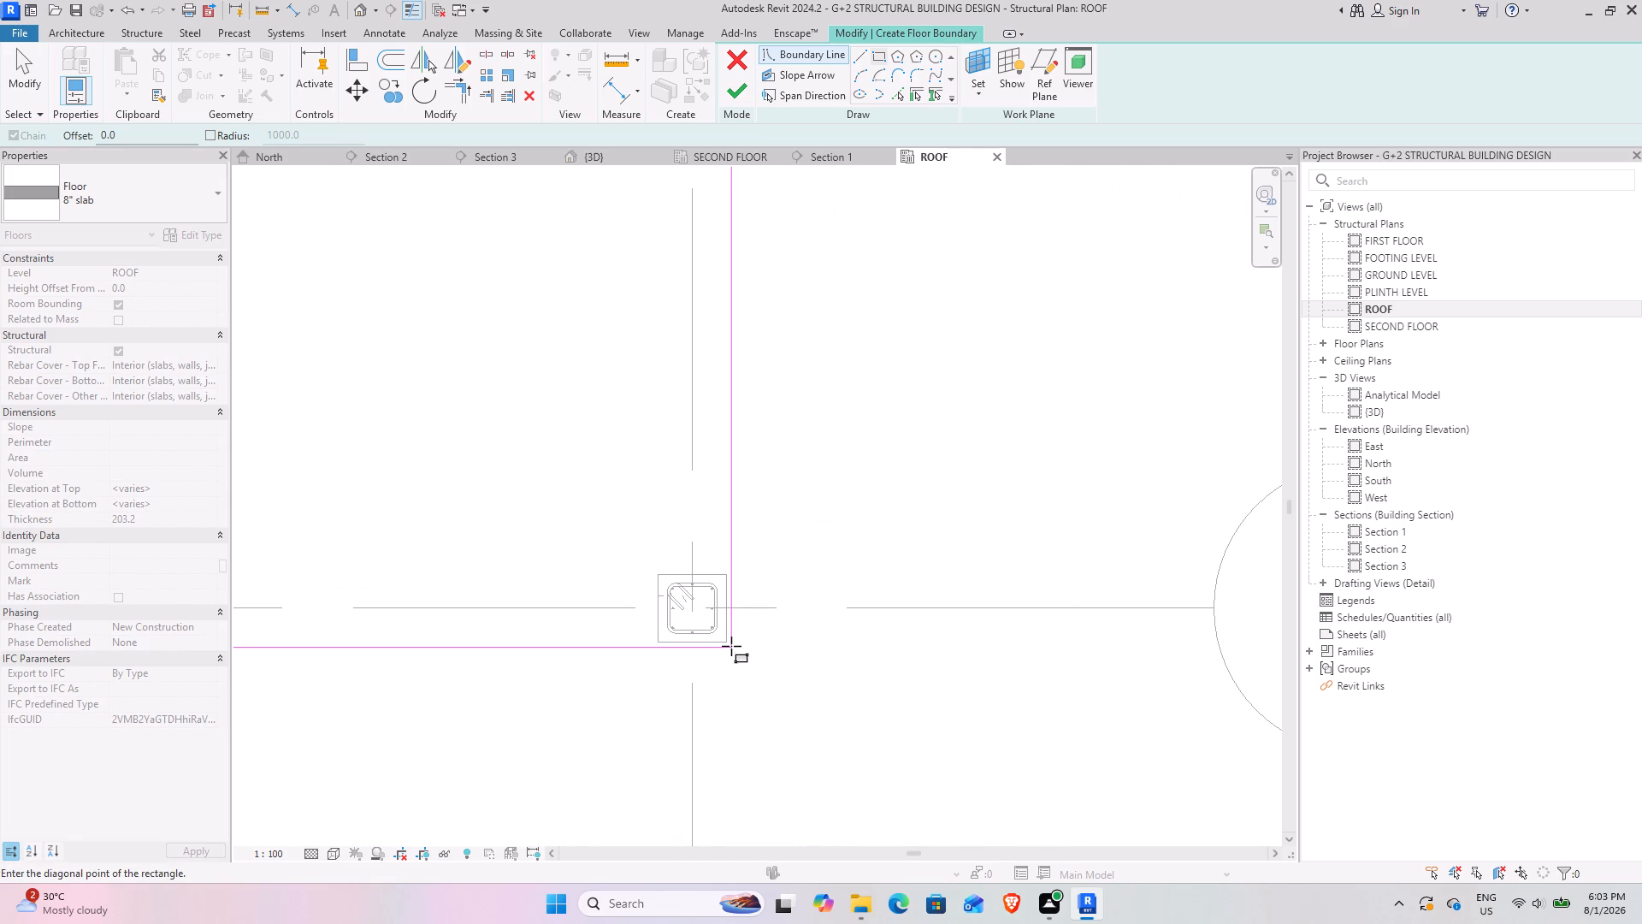
{"action": "left_click", "coordinate": [726, 643]}
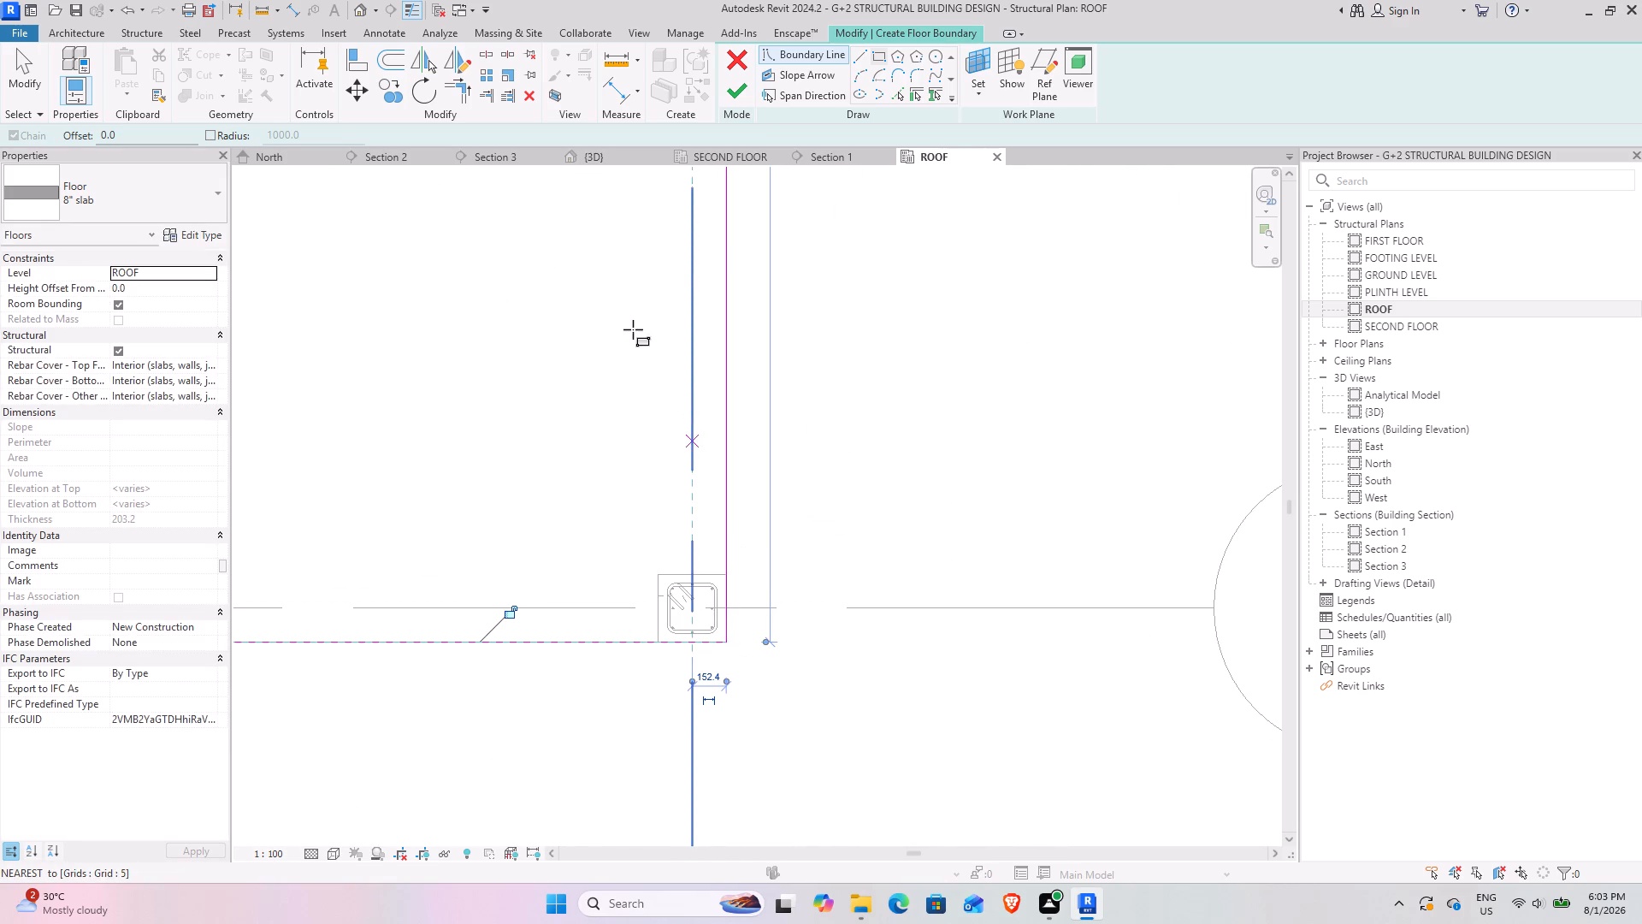
{"action": "left_click", "coordinate": [738, 87]}
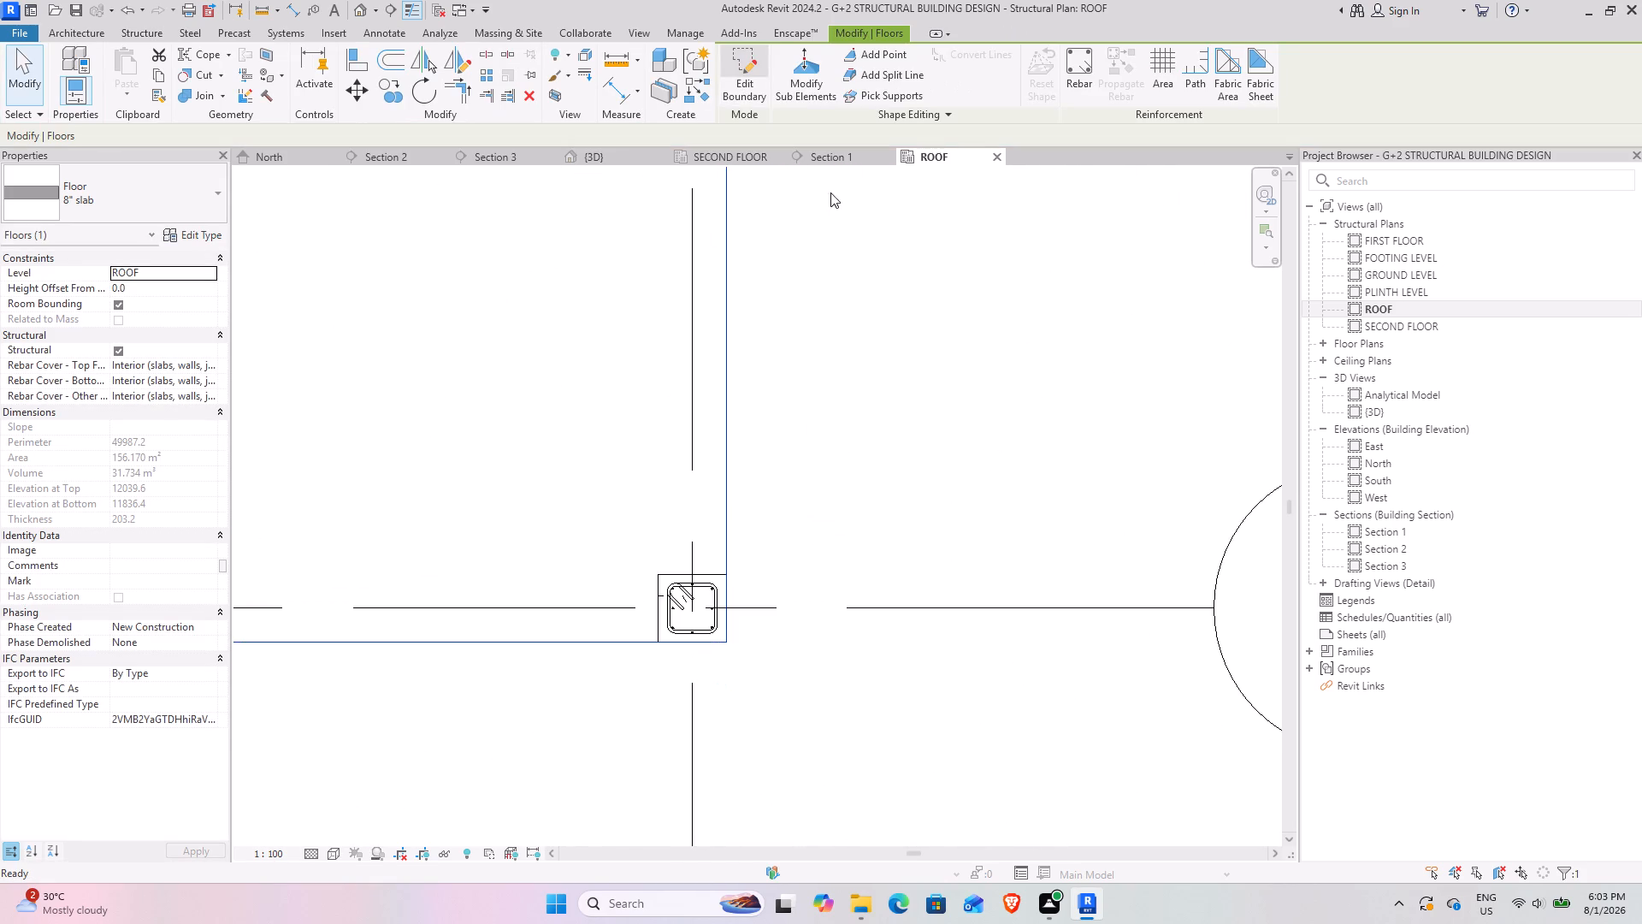
Add area reinforcement of 13M bars at 300 mm in both directions, top and bottom, over the full rectangular outline of the ROOF slab.
{"action": "scroll", "coordinate": [780, 495], "scroll_direction": "down", "scroll_amount": 14}
{"action": "middle_click_drag", "start_coordinate": [618, 455], "coordinate": [804, 710]}
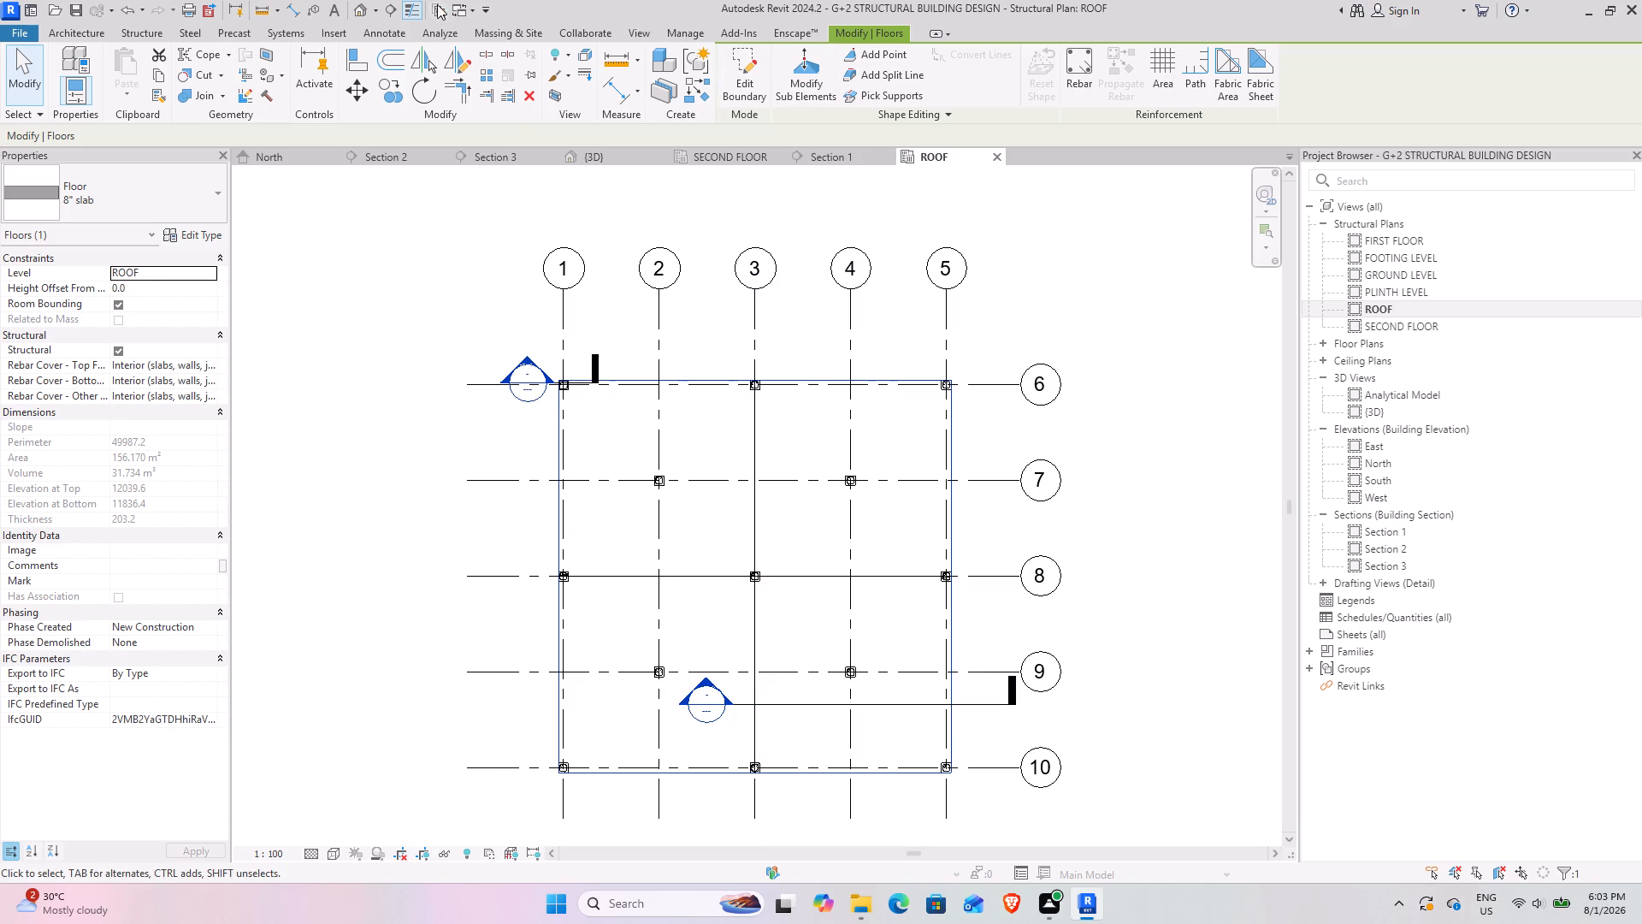
{"action": "left_click", "coordinate": [139, 35]}
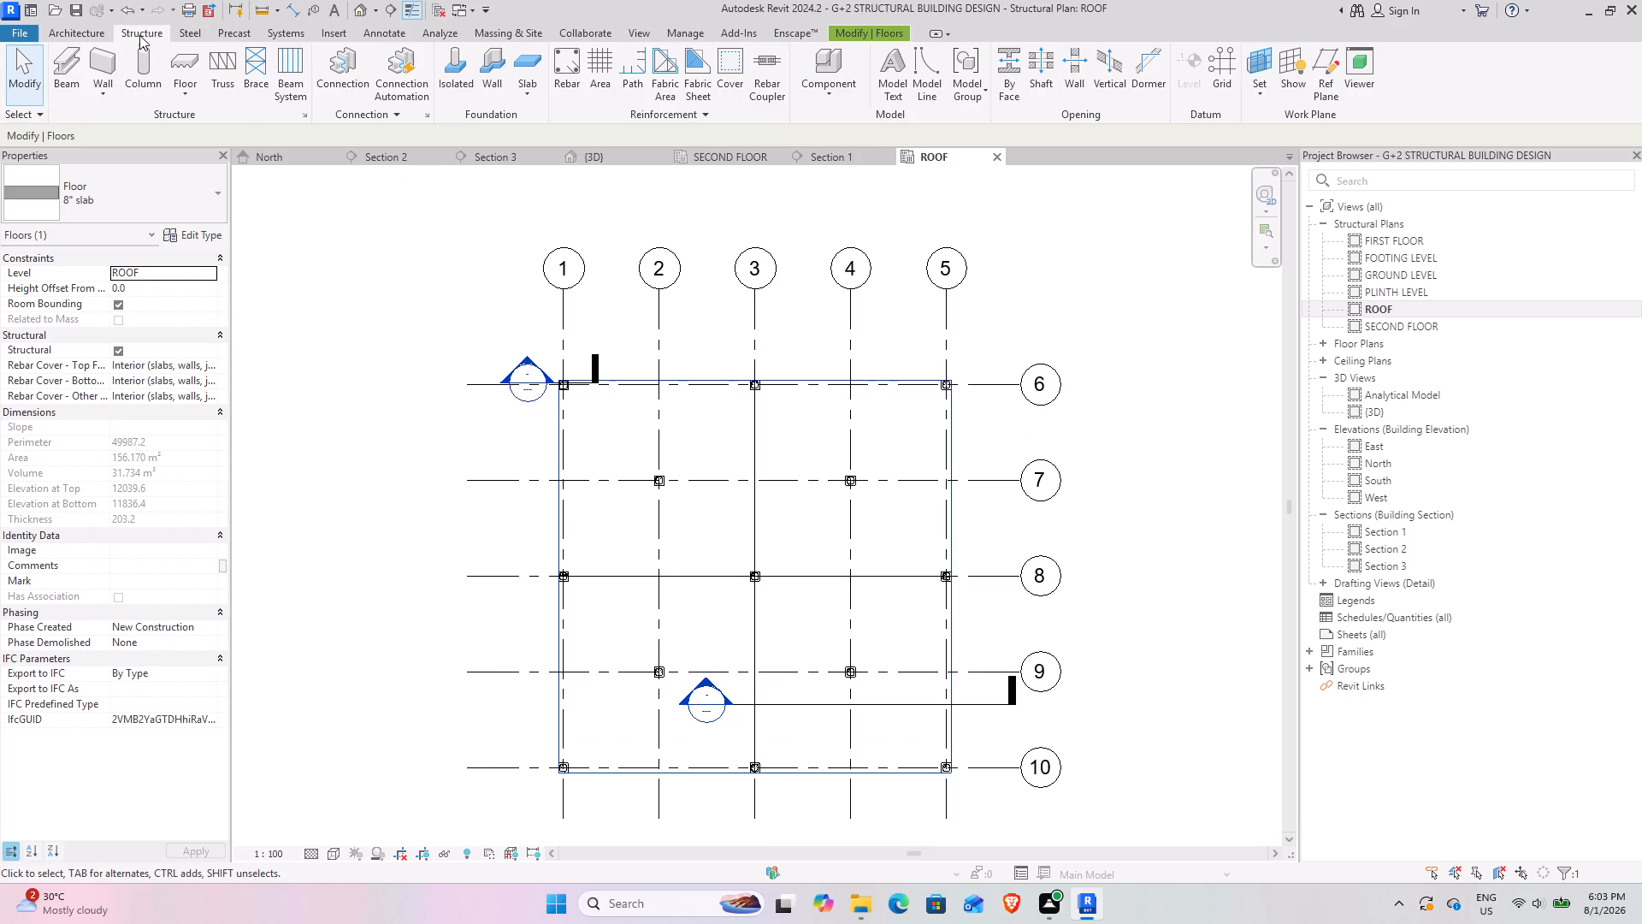
{"action": "left_click", "coordinate": [608, 57]}
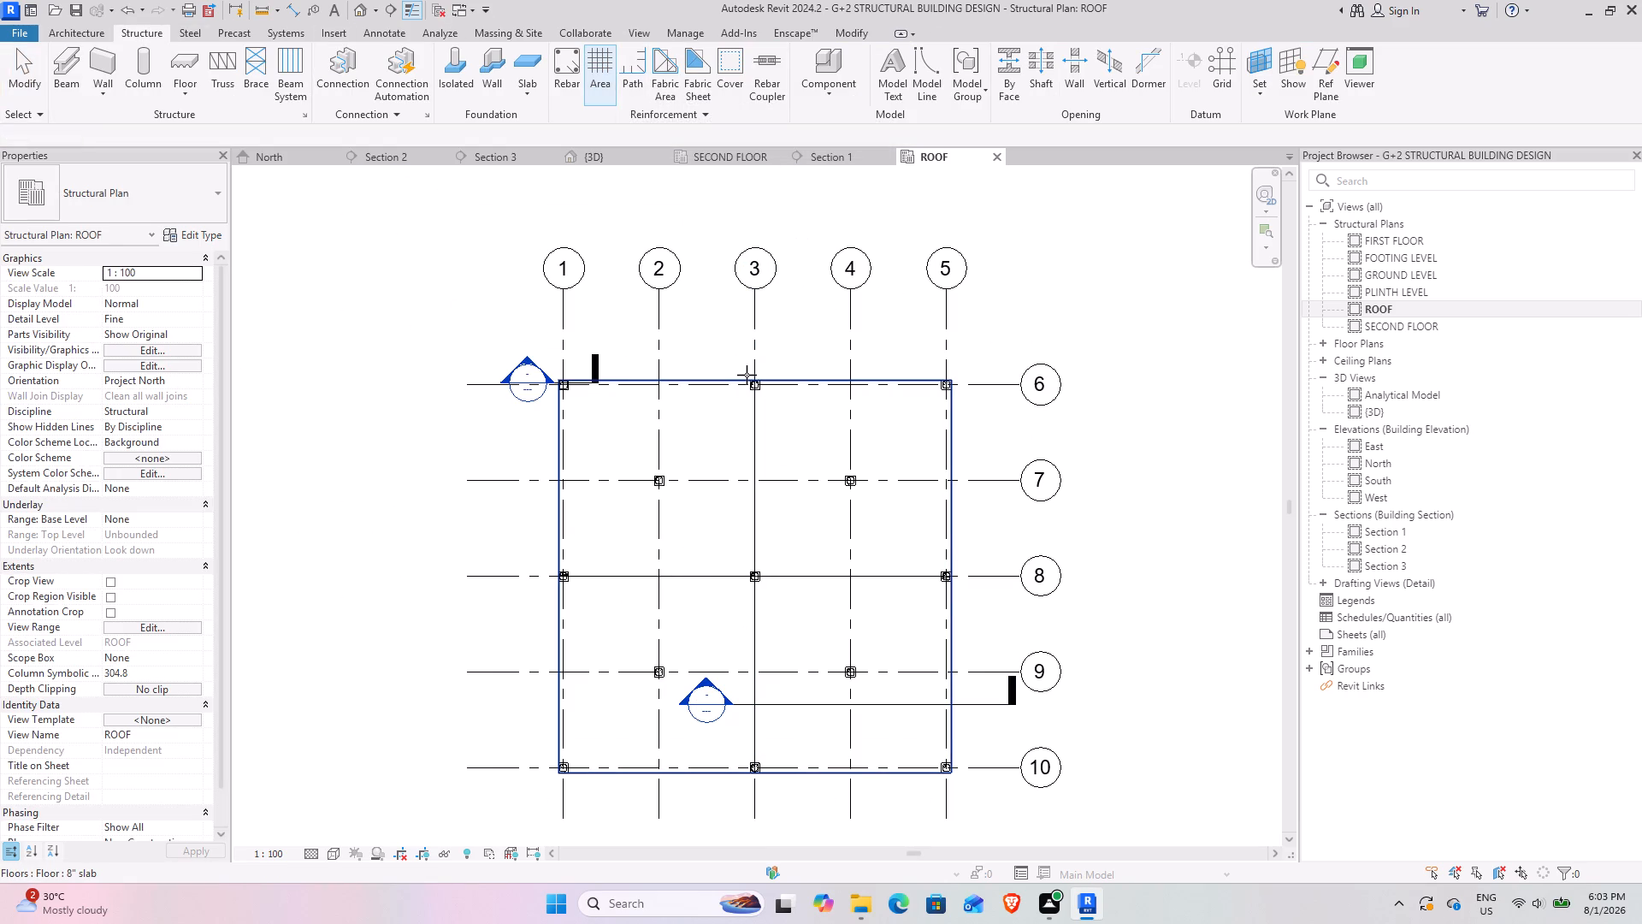
{"action": "left_click", "coordinate": [747, 376]}
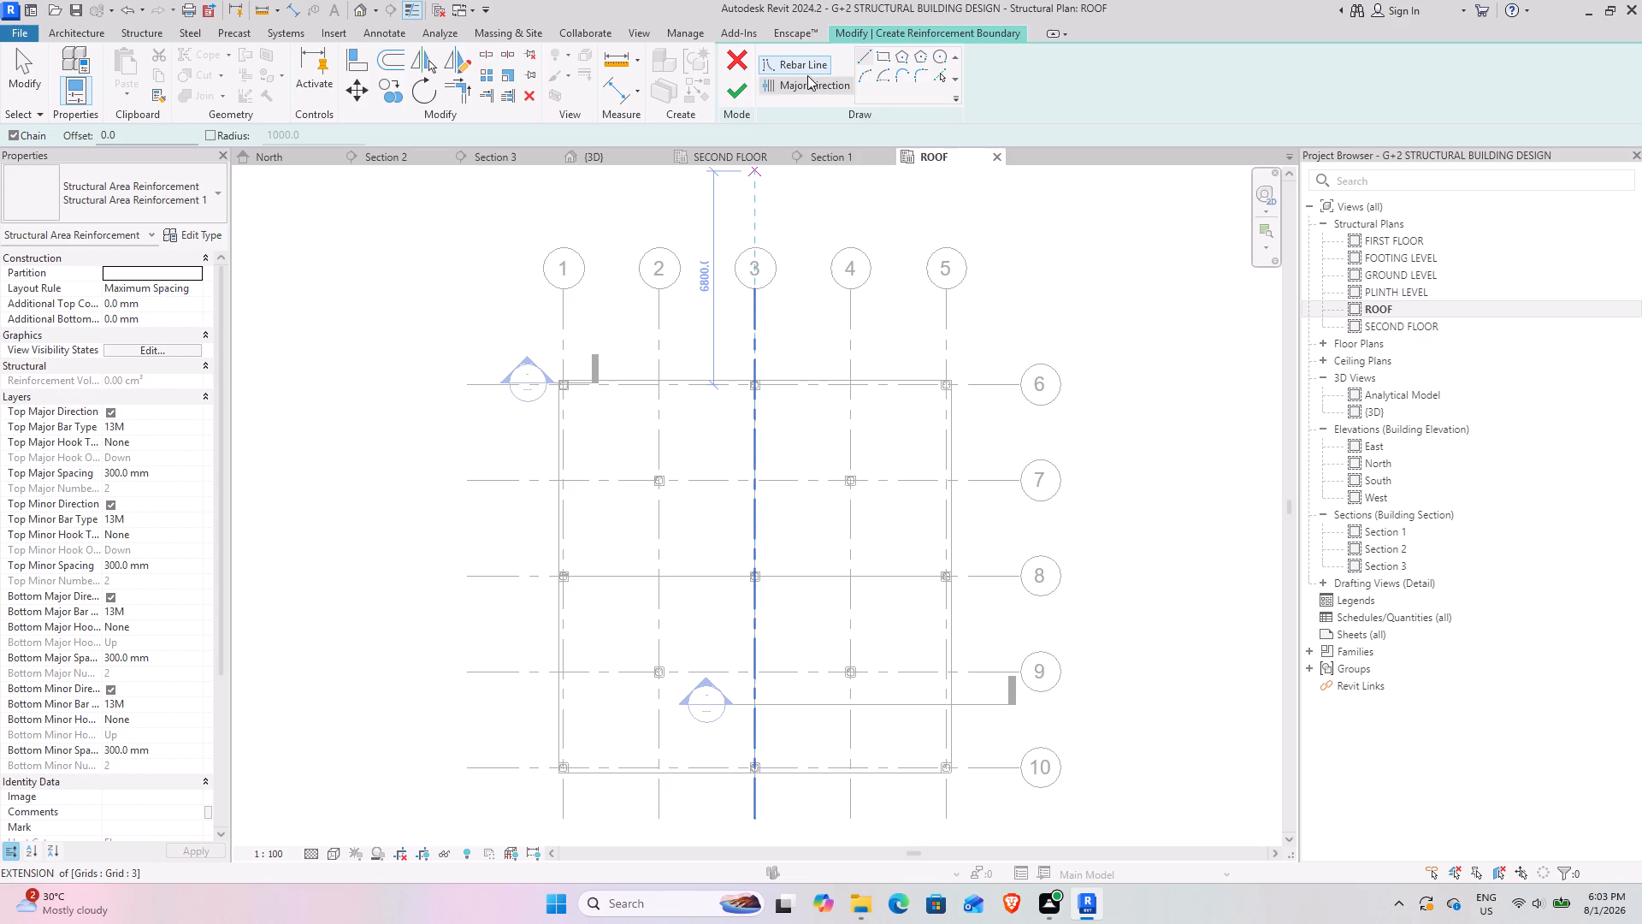
{"action": "left_click", "coordinate": [880, 54]}
{"action": "scroll", "coordinate": [563, 377], "scroll_direction": "up", "scroll_amount": 5}
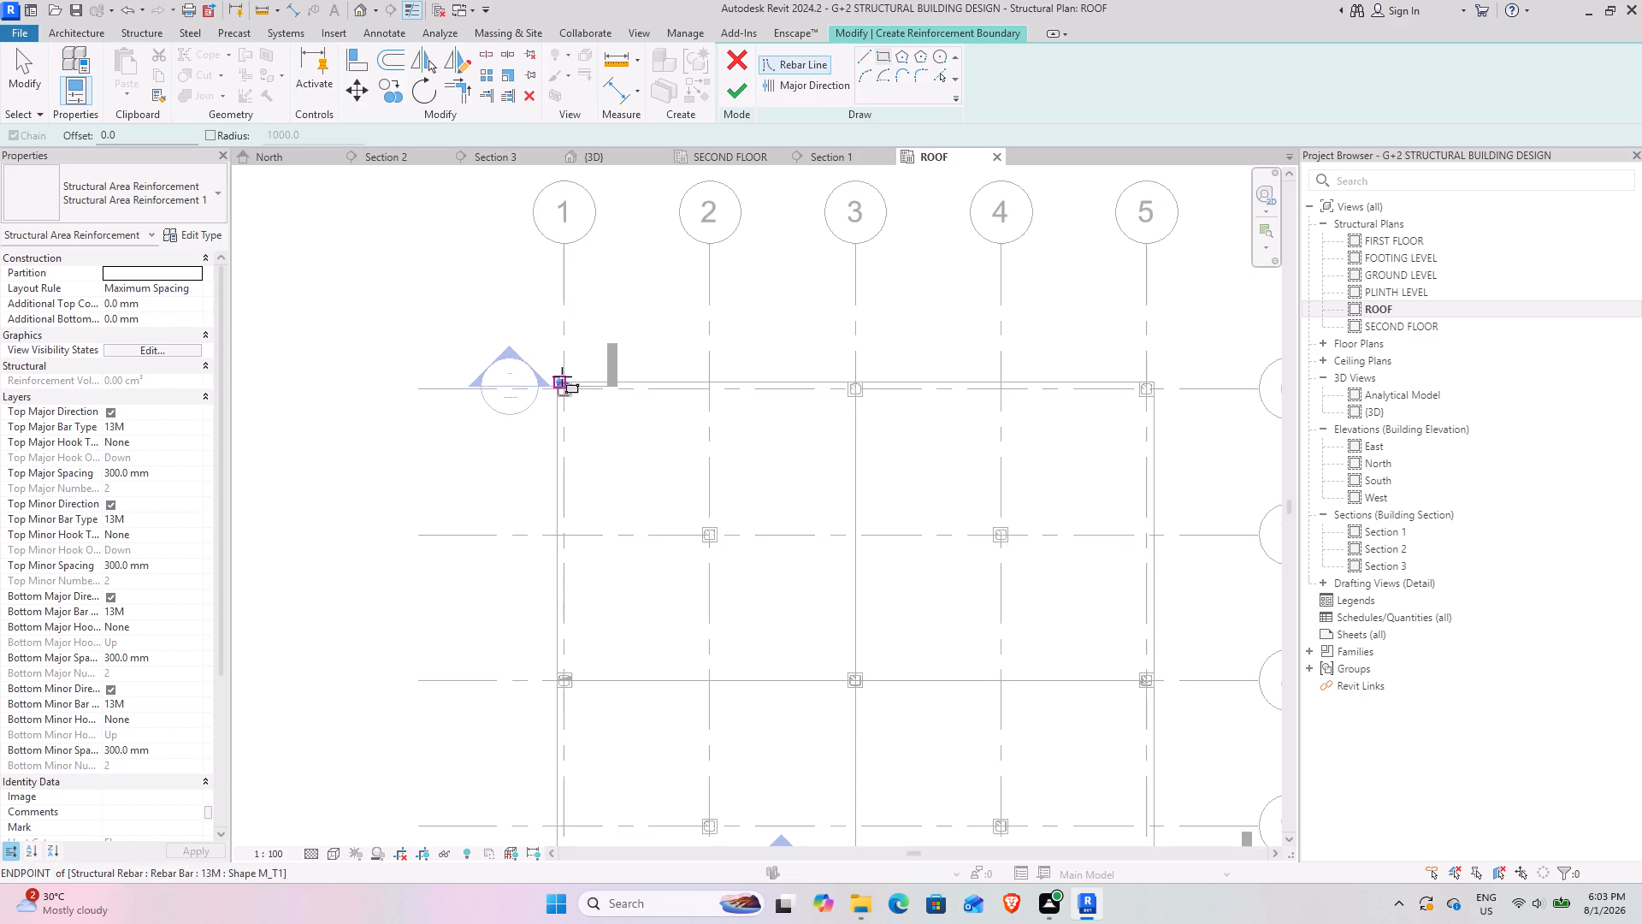
{"action": "scroll", "coordinate": [562, 376], "scroll_direction": "up", "scroll_amount": 10}
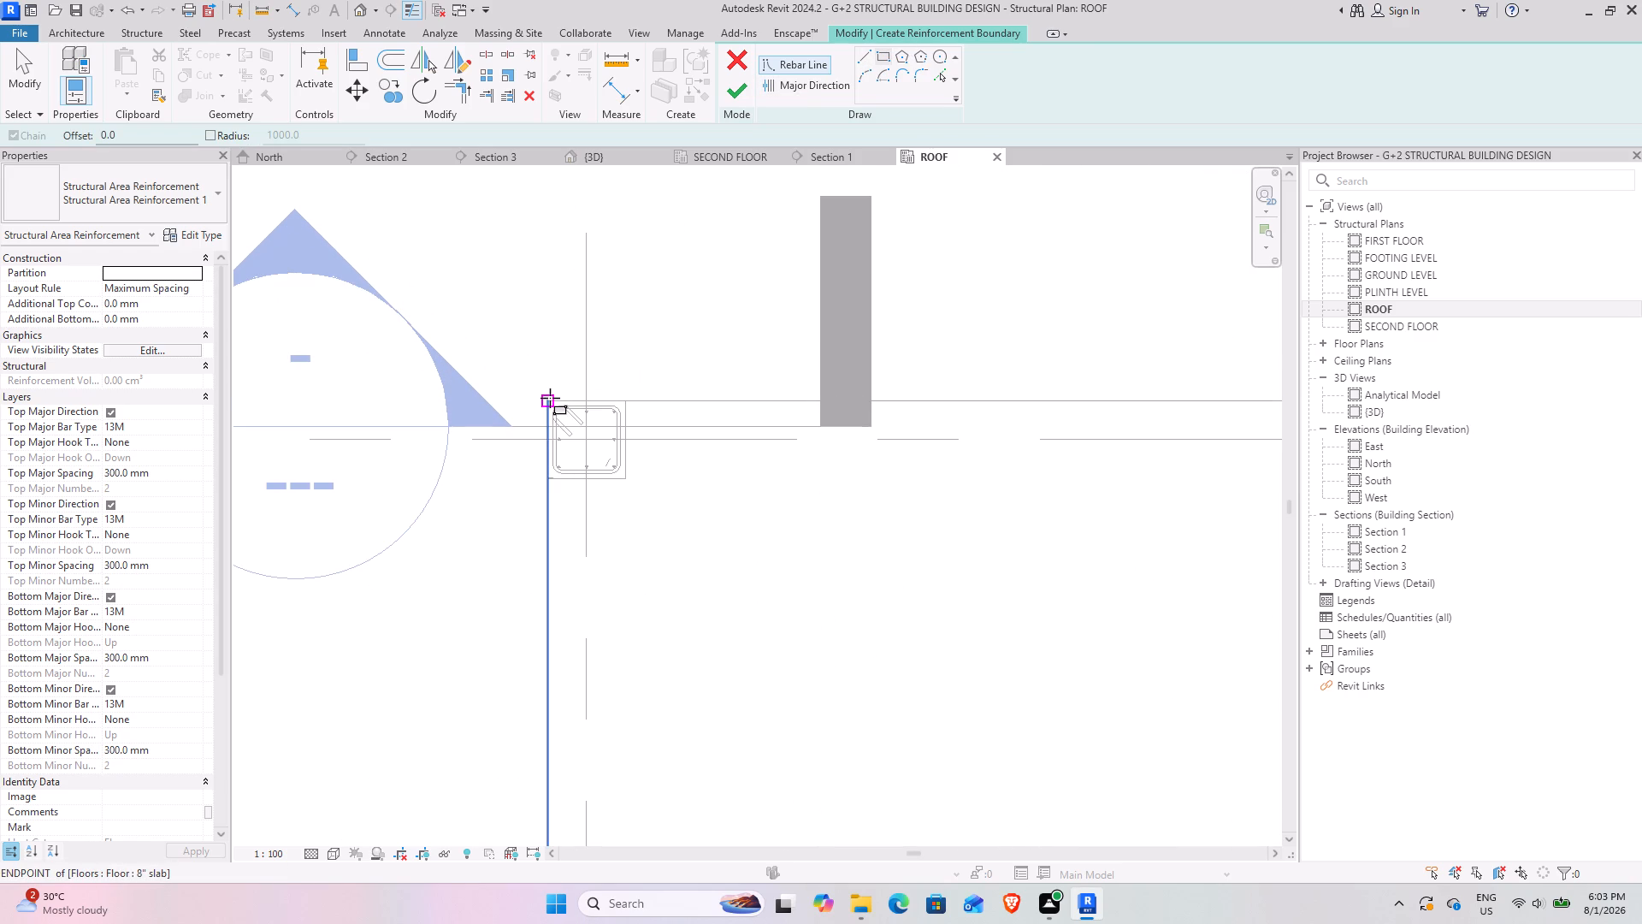
{"action": "left_click", "coordinate": [549, 404]}
{"action": "scroll", "coordinate": [970, 614], "scroll_direction": "down", "scroll_amount": 9}
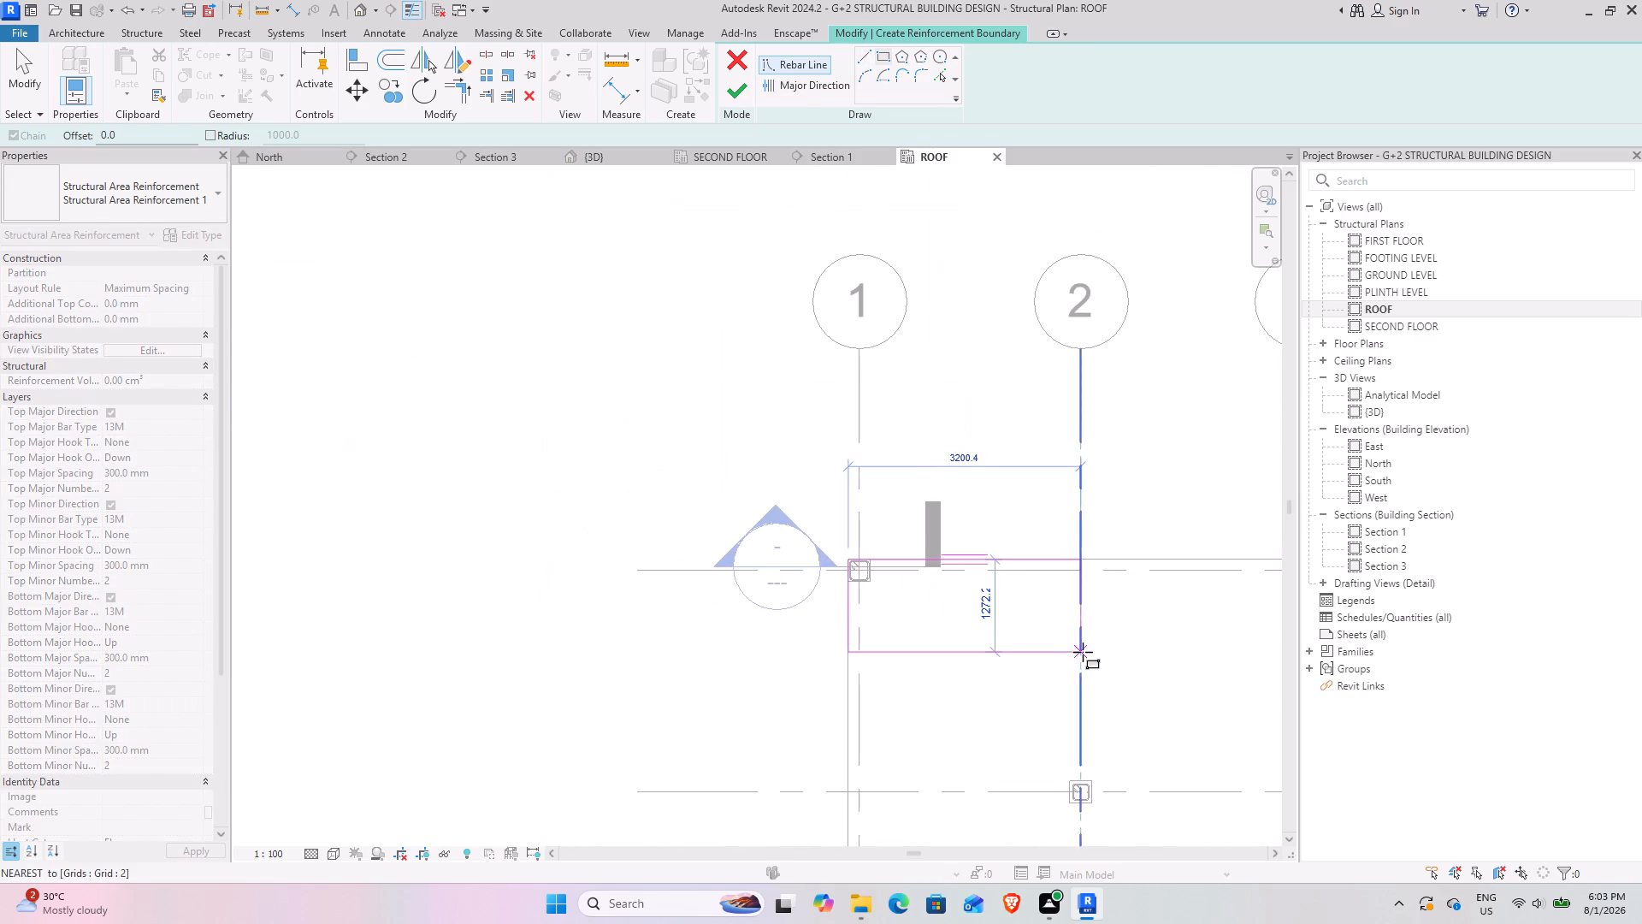
{"action": "middle_click_drag", "start_coordinate": [1063, 652], "coordinate": [519, 301]}
{"action": "scroll", "coordinate": [623, 446], "scroll_direction": "down", "scroll_amount": 4}
{"action": "middle_click_drag", "start_coordinate": [851, 583], "coordinate": [598, 346]}
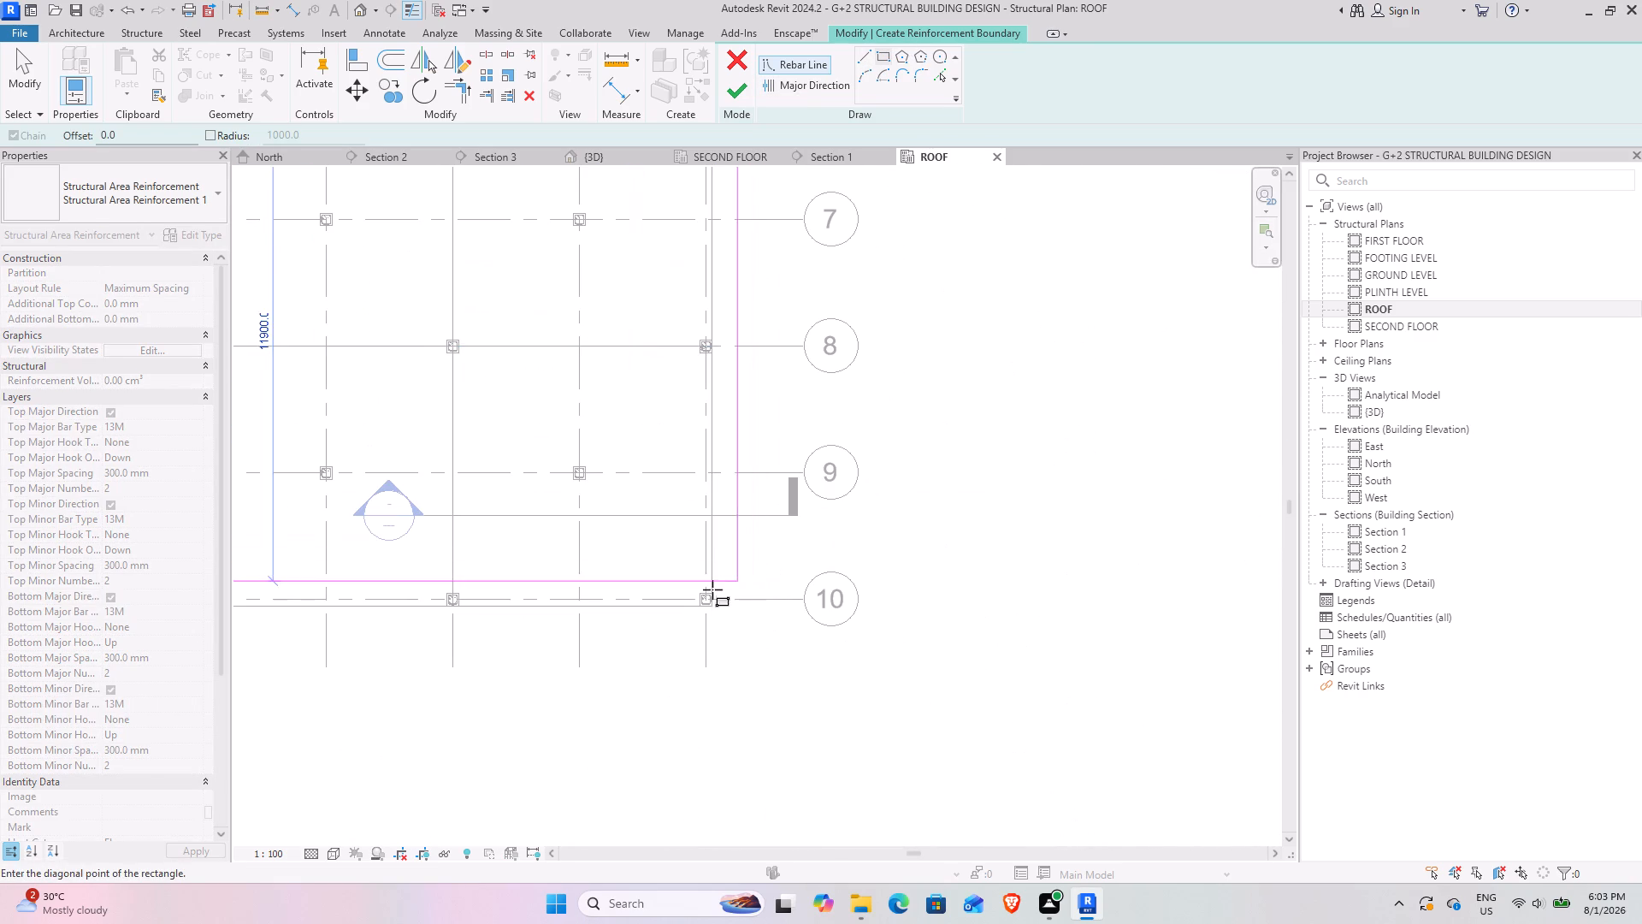
{"action": "scroll", "coordinate": [705, 604], "scroll_direction": "up", "scroll_amount": 15}
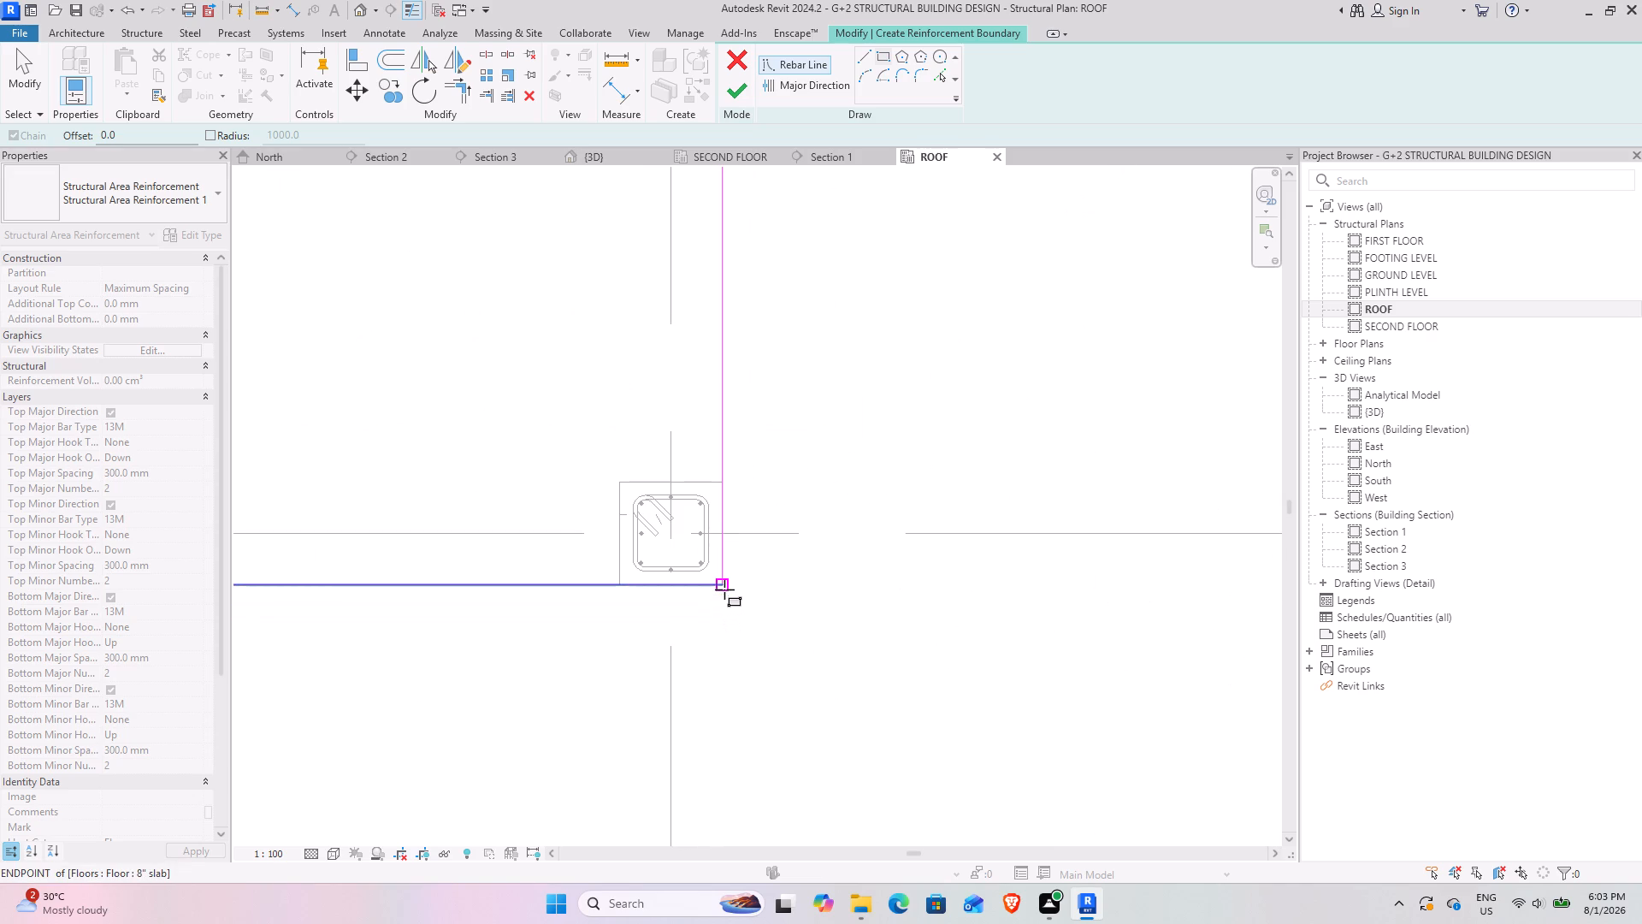
{"action": "left_click", "coordinate": [726, 589]}
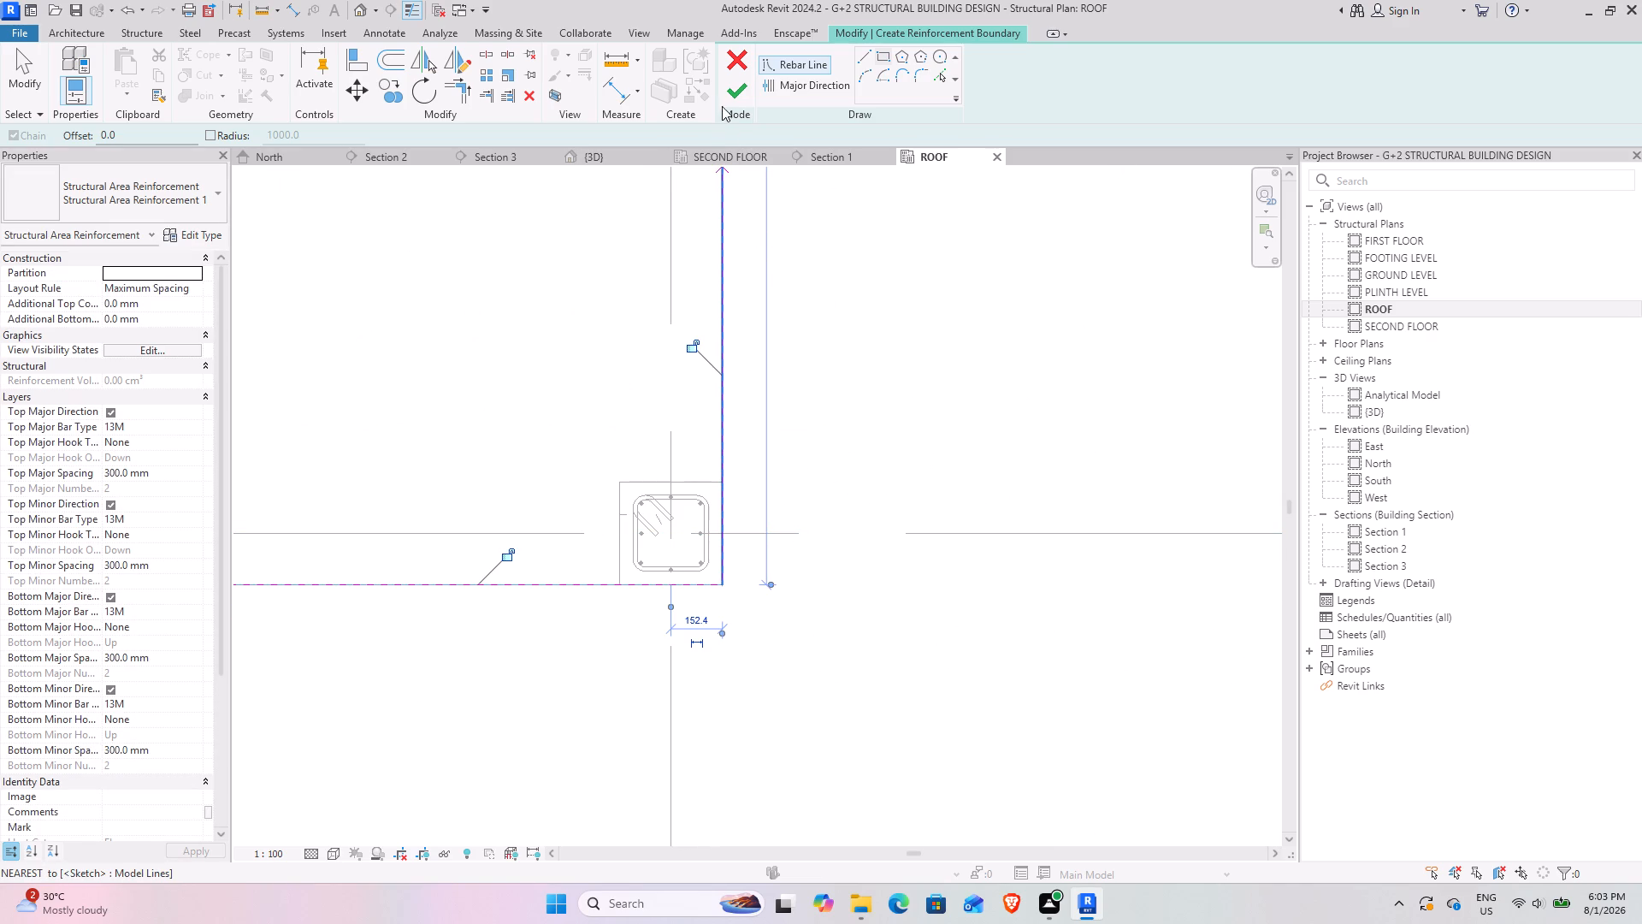
{"action": "left_click", "coordinate": [731, 93]}
{"action": "scroll", "coordinate": [846, 594], "scroll_direction": "down", "scroll_amount": 9}
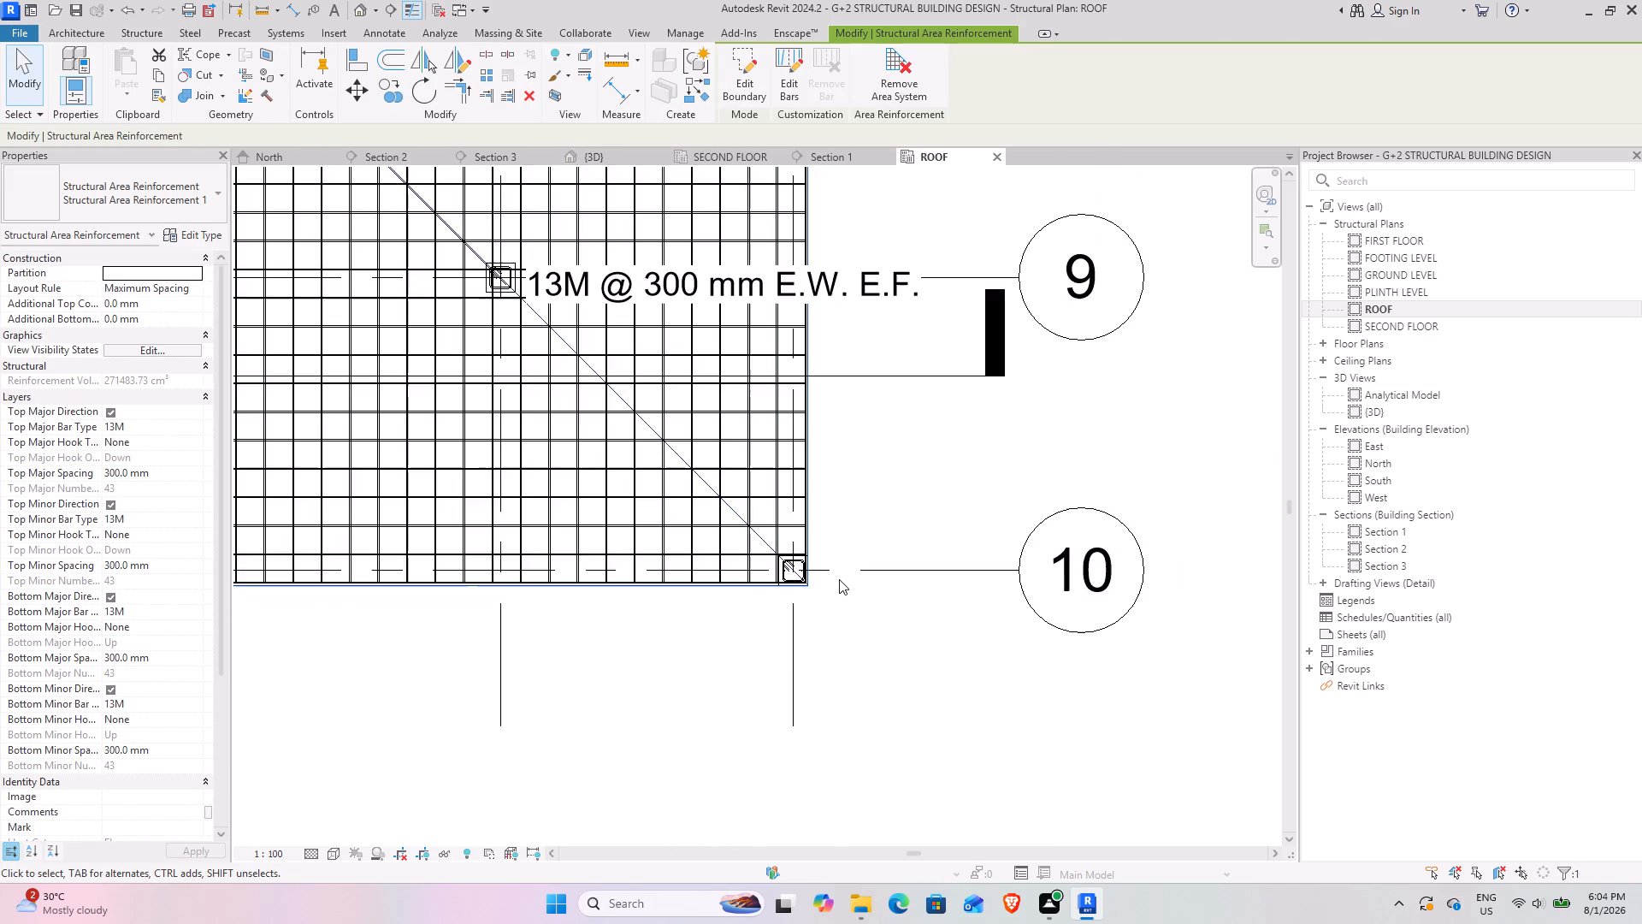
Set the ROOF slab's area reinforcement to show unobscured in the {3D} view.
{"action": "scroll", "coordinate": [839, 579], "scroll_direction": "down", "scroll_amount": 10}
{"action": "middle_click_drag", "start_coordinate": [678, 501], "coordinate": [711, 613]}
{"action": "scroll", "coordinate": [678, 501], "scroll_direction": "down", "scroll_amount": 1}
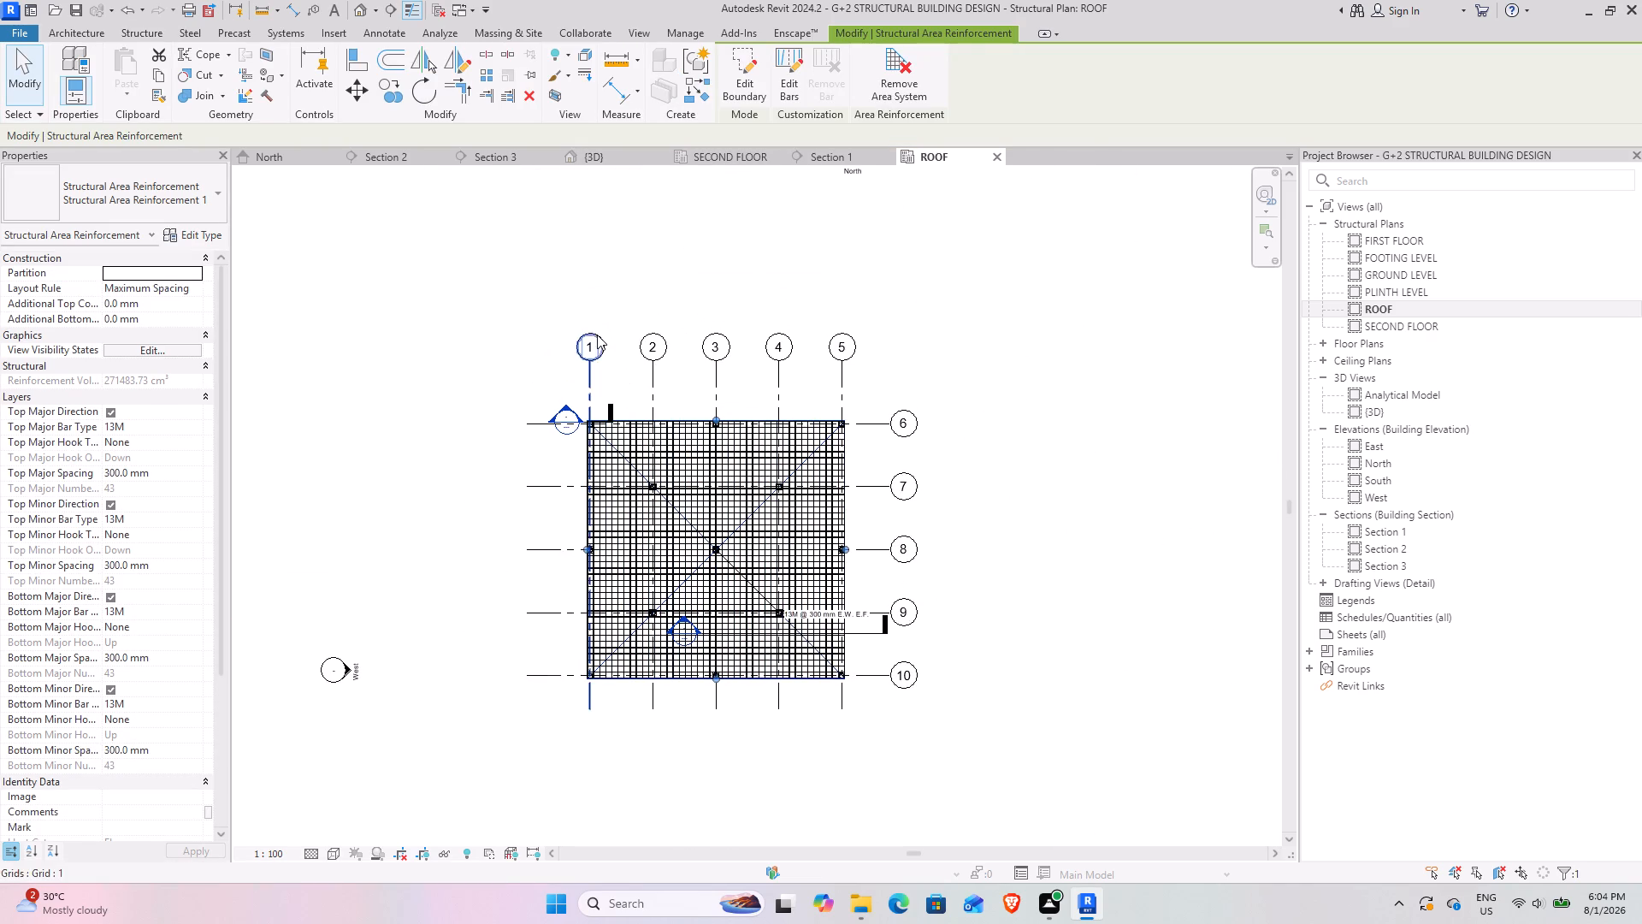
{"action": "left_click", "coordinate": [616, 153]}
{"action": "scroll", "coordinate": [641, 543], "scroll_direction": "down", "scroll_amount": 3}
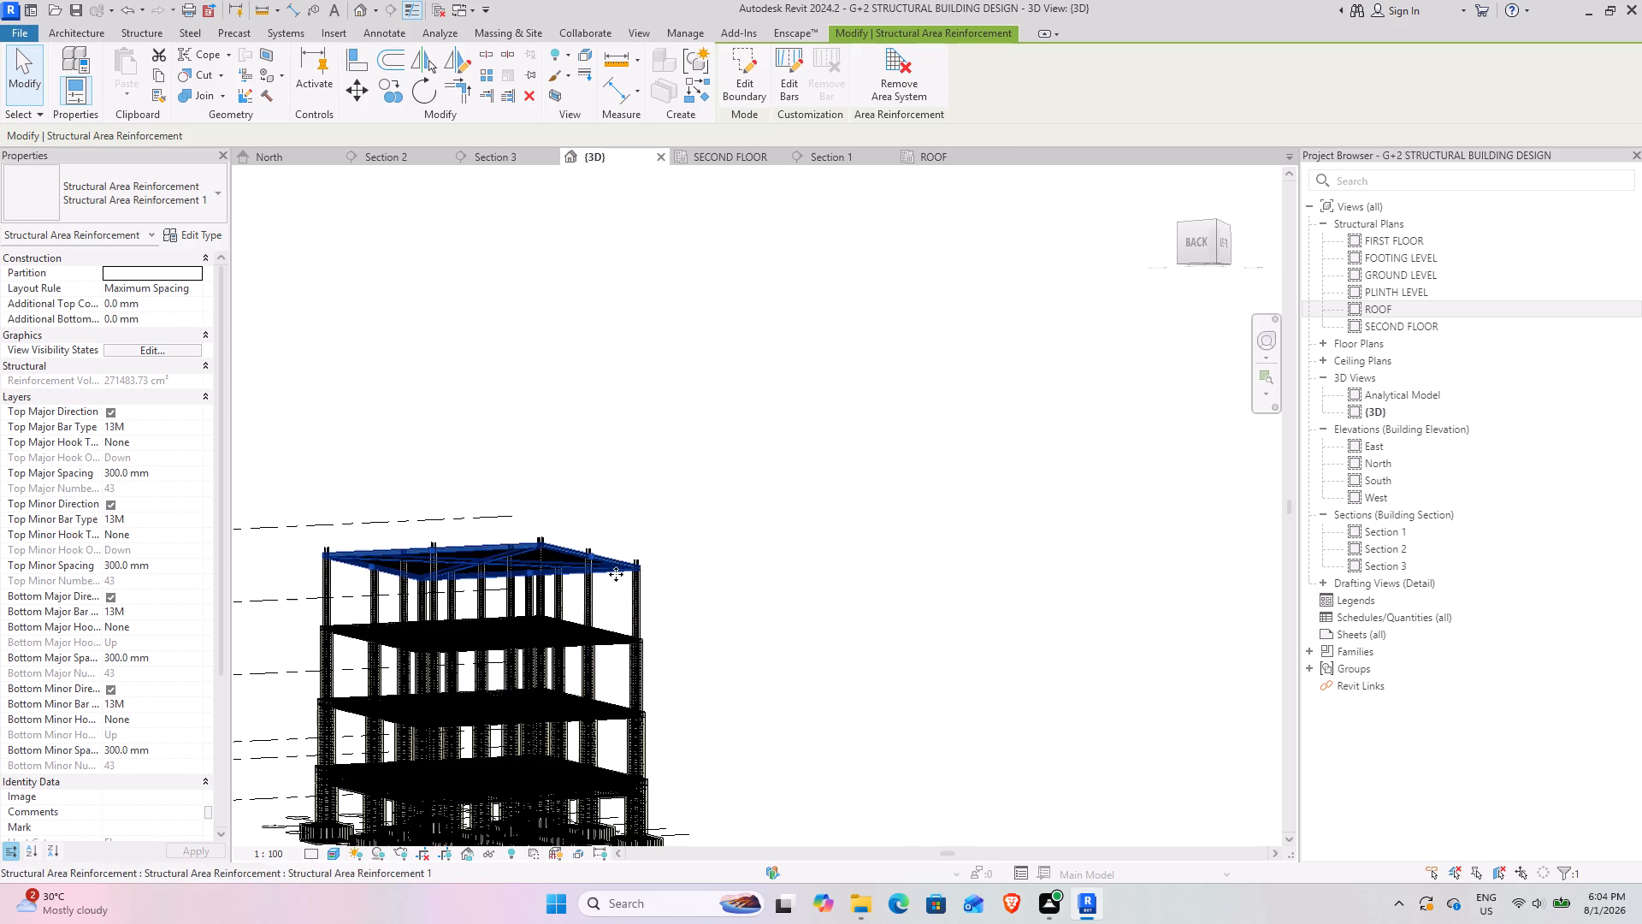
{"action": "left_click", "coordinate": [182, 347]}
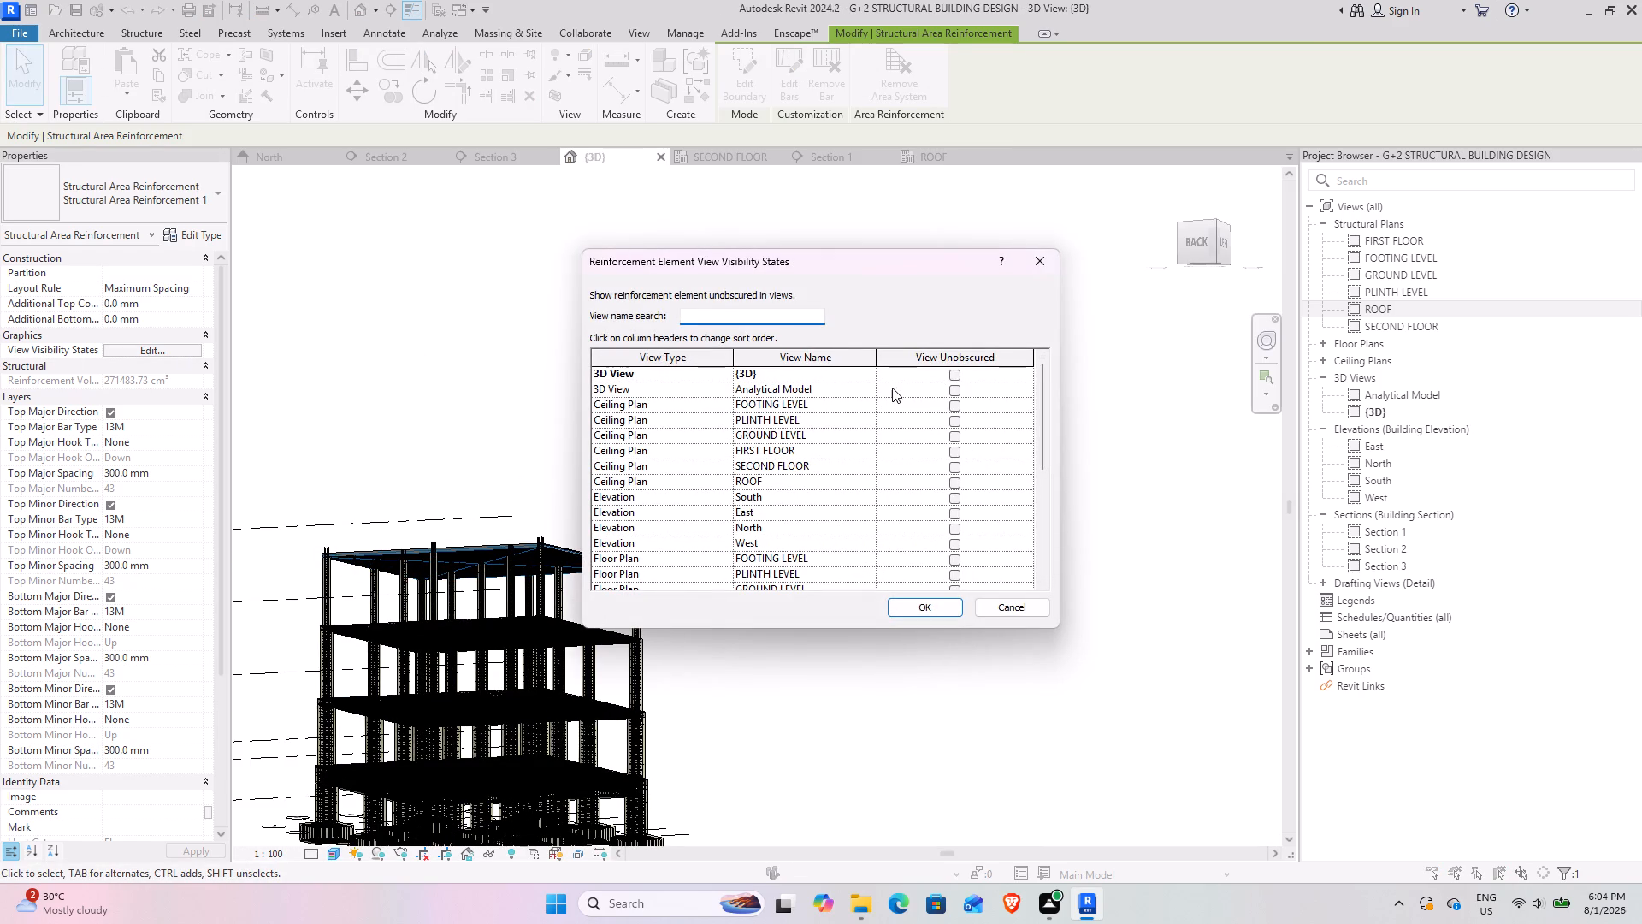
{"action": "left_click", "coordinate": [950, 377]}
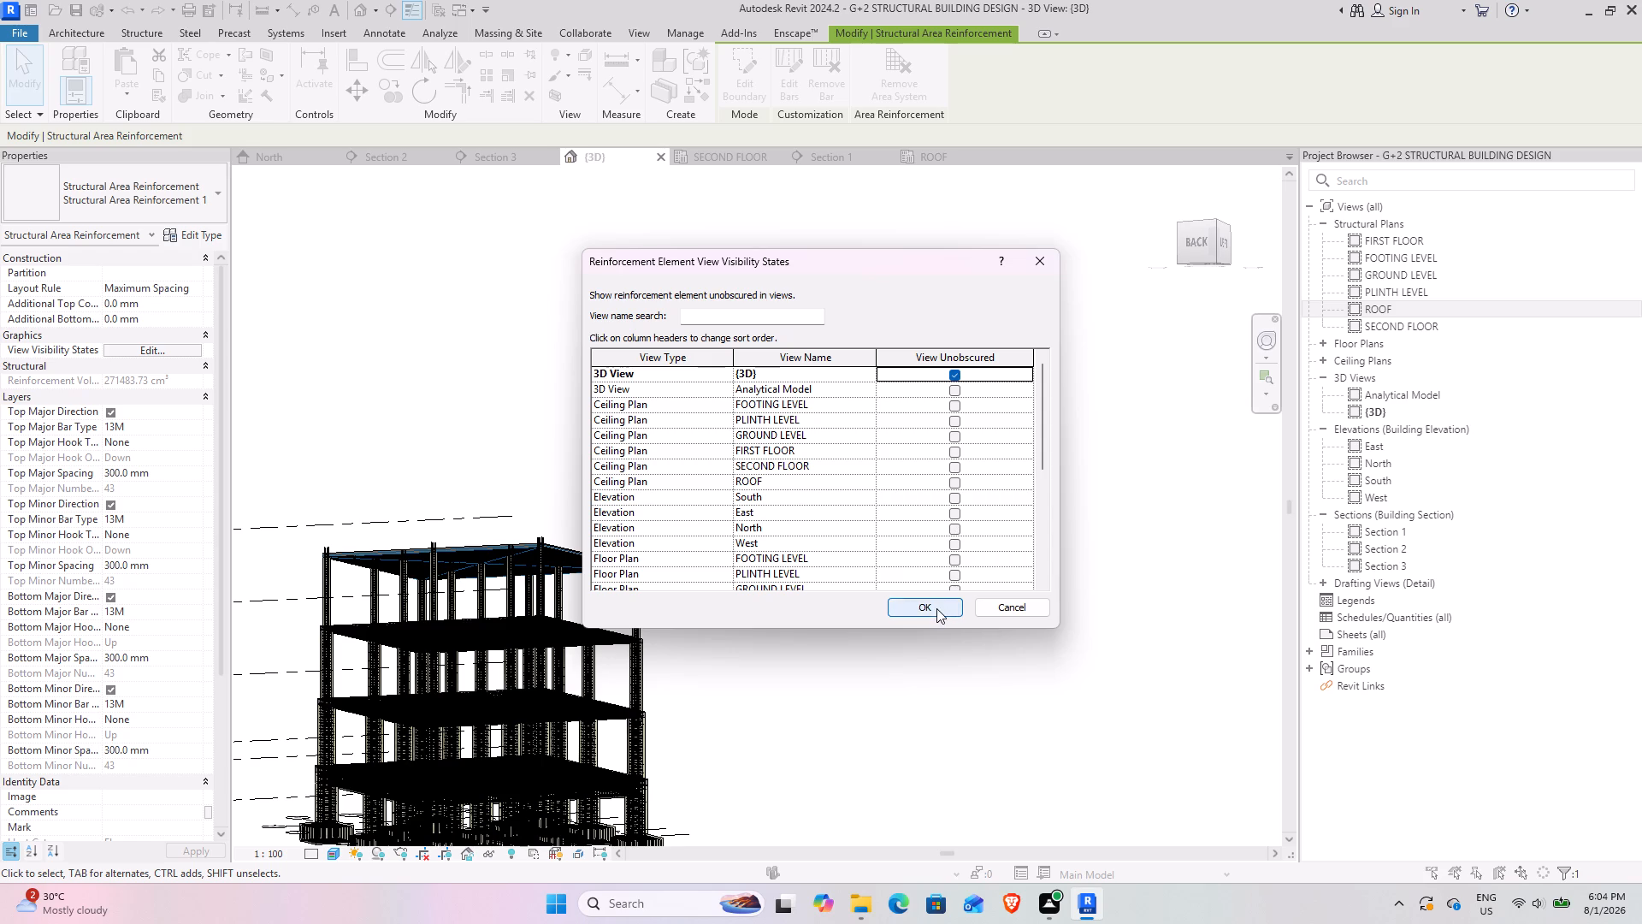
{"action": "left_click", "coordinate": [936, 608]}
{"action": "left_click", "coordinate": [712, 587]}
Examine the reinforcement of the ROOF slab, columns and lower floors from several sides in the {3D} view.
{"action": "scroll", "coordinate": [685, 582], "scroll_direction": "down", "scroll_amount": 3}
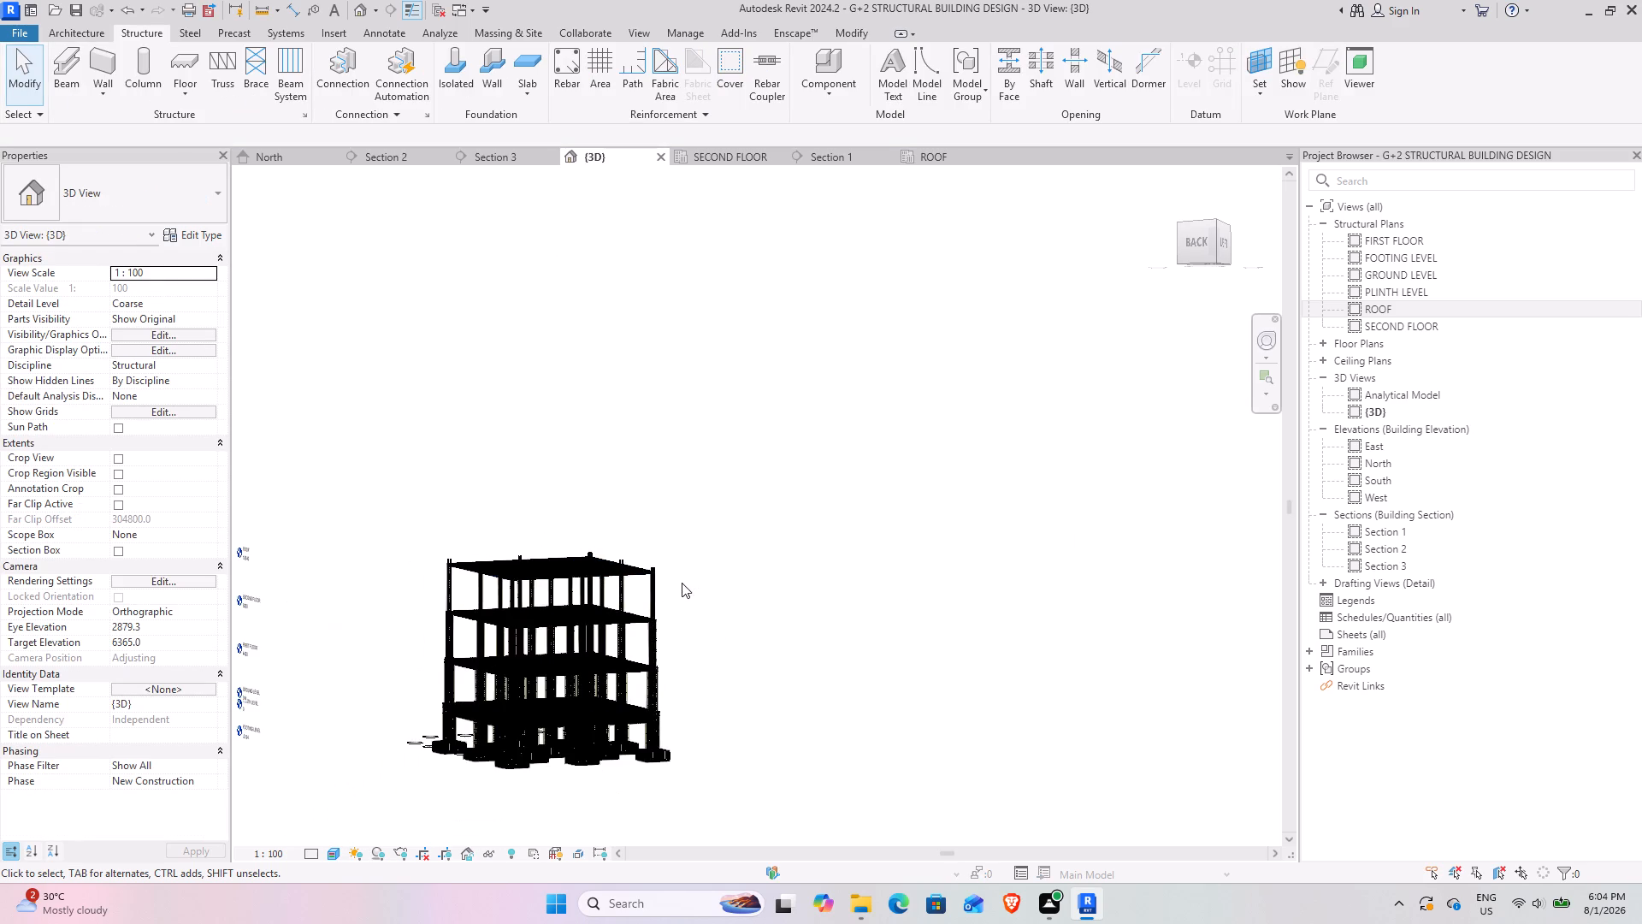
{"action": "middle_click_drag", "start_coordinate": [674, 592], "coordinate": [496, 717], "text": "shift"}
{"action": "middle_click_drag", "start_coordinate": [674, 622], "coordinate": [540, 579]}
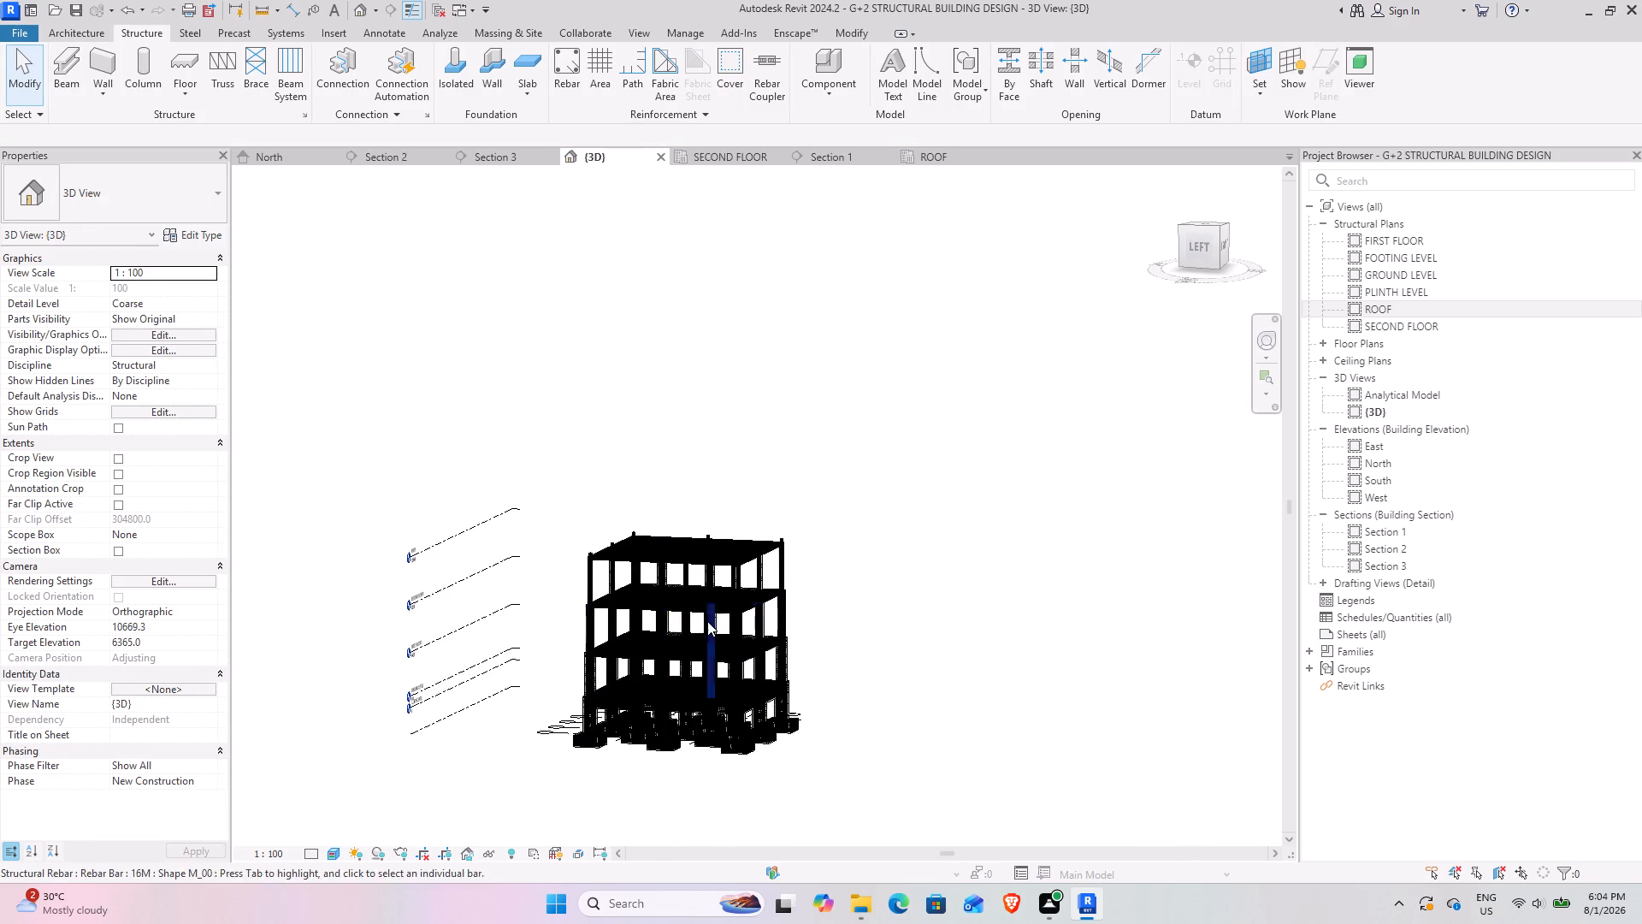
{"action": "scroll", "coordinate": [709, 581], "scroll_direction": "up", "scroll_amount": 8}
{"action": "middle_click_drag", "start_coordinate": [695, 656], "coordinate": [788, 520], "text": "shift"}
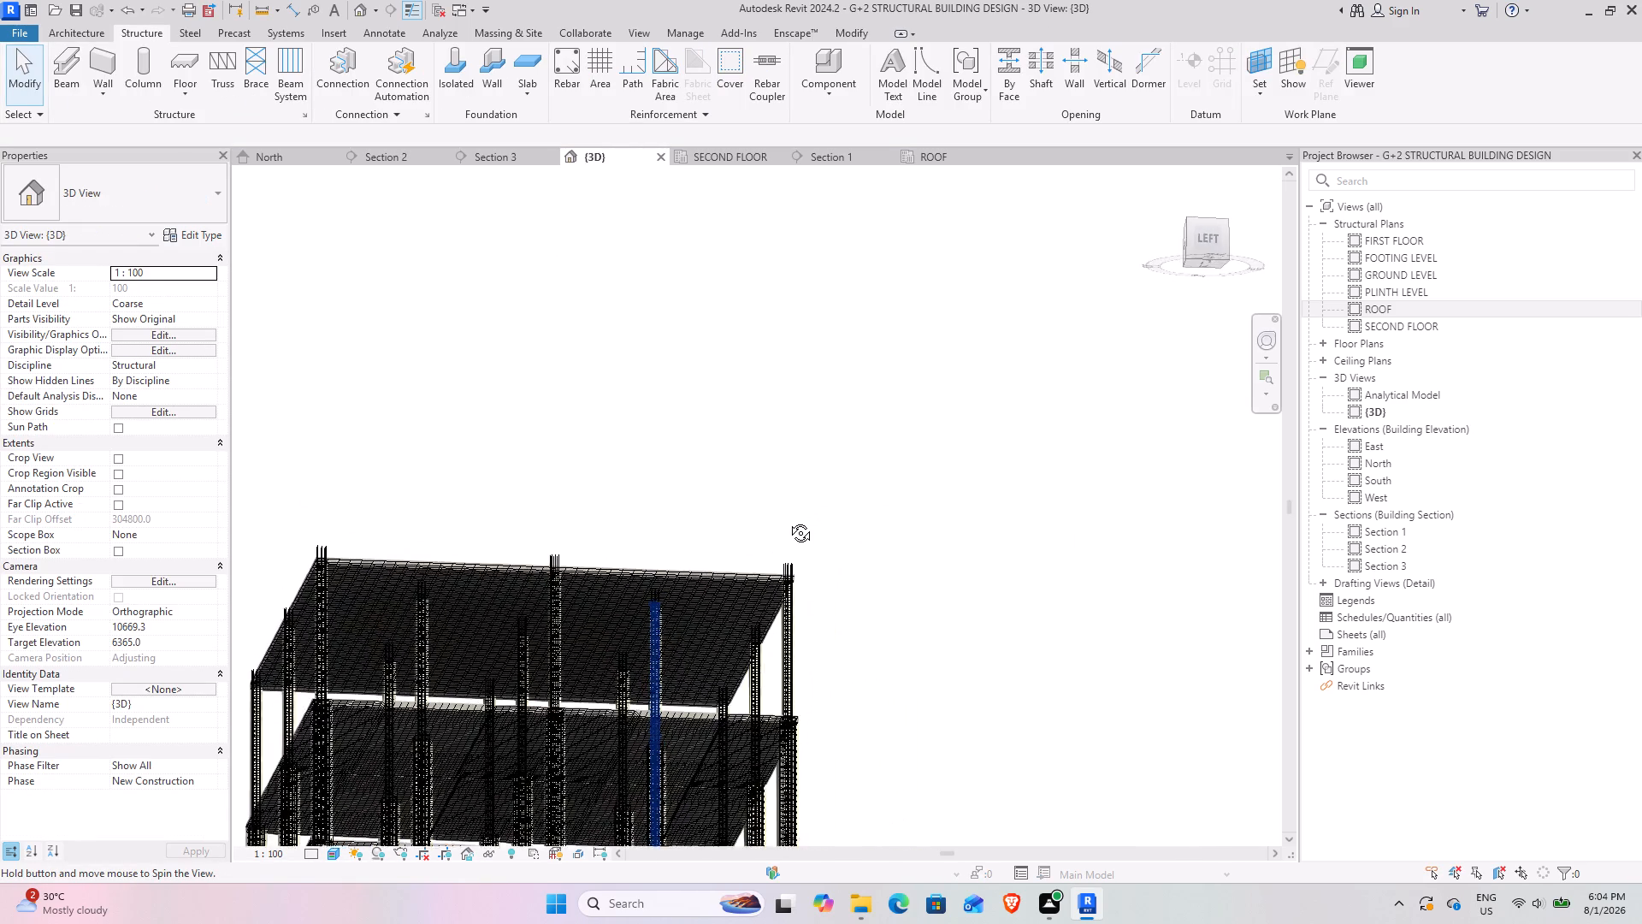
{"action": "middle_click_drag", "start_coordinate": [788, 520], "coordinate": [522, 656], "text": "shift"}
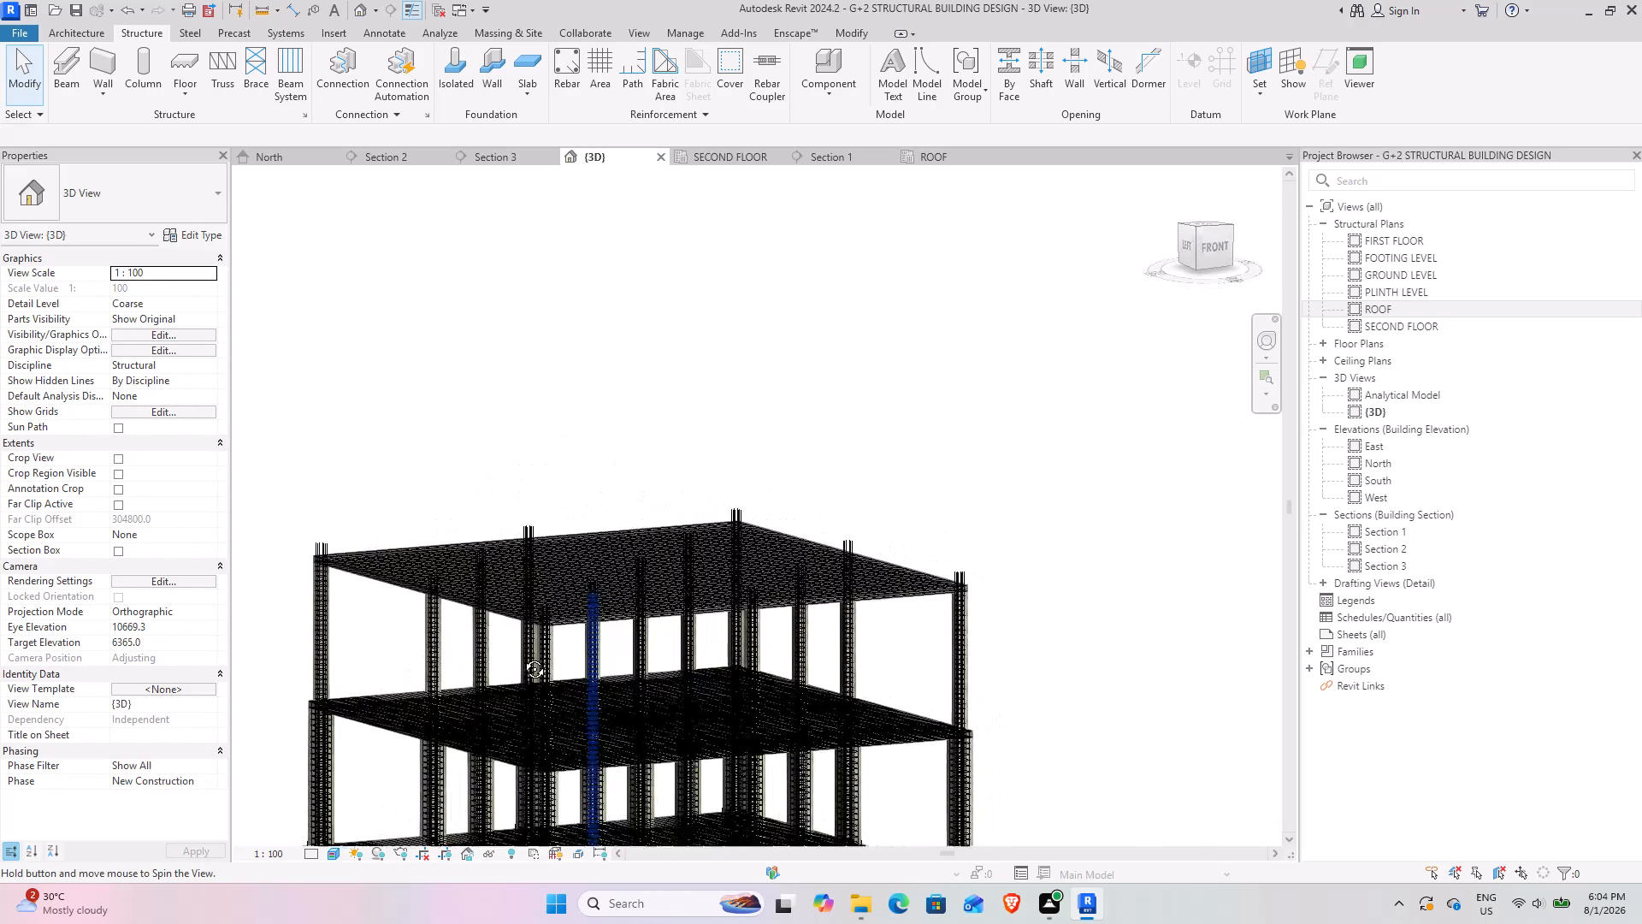
{"action": "middle_click_drag", "start_coordinate": [522, 656], "coordinate": [808, 752], "text": "shift"}
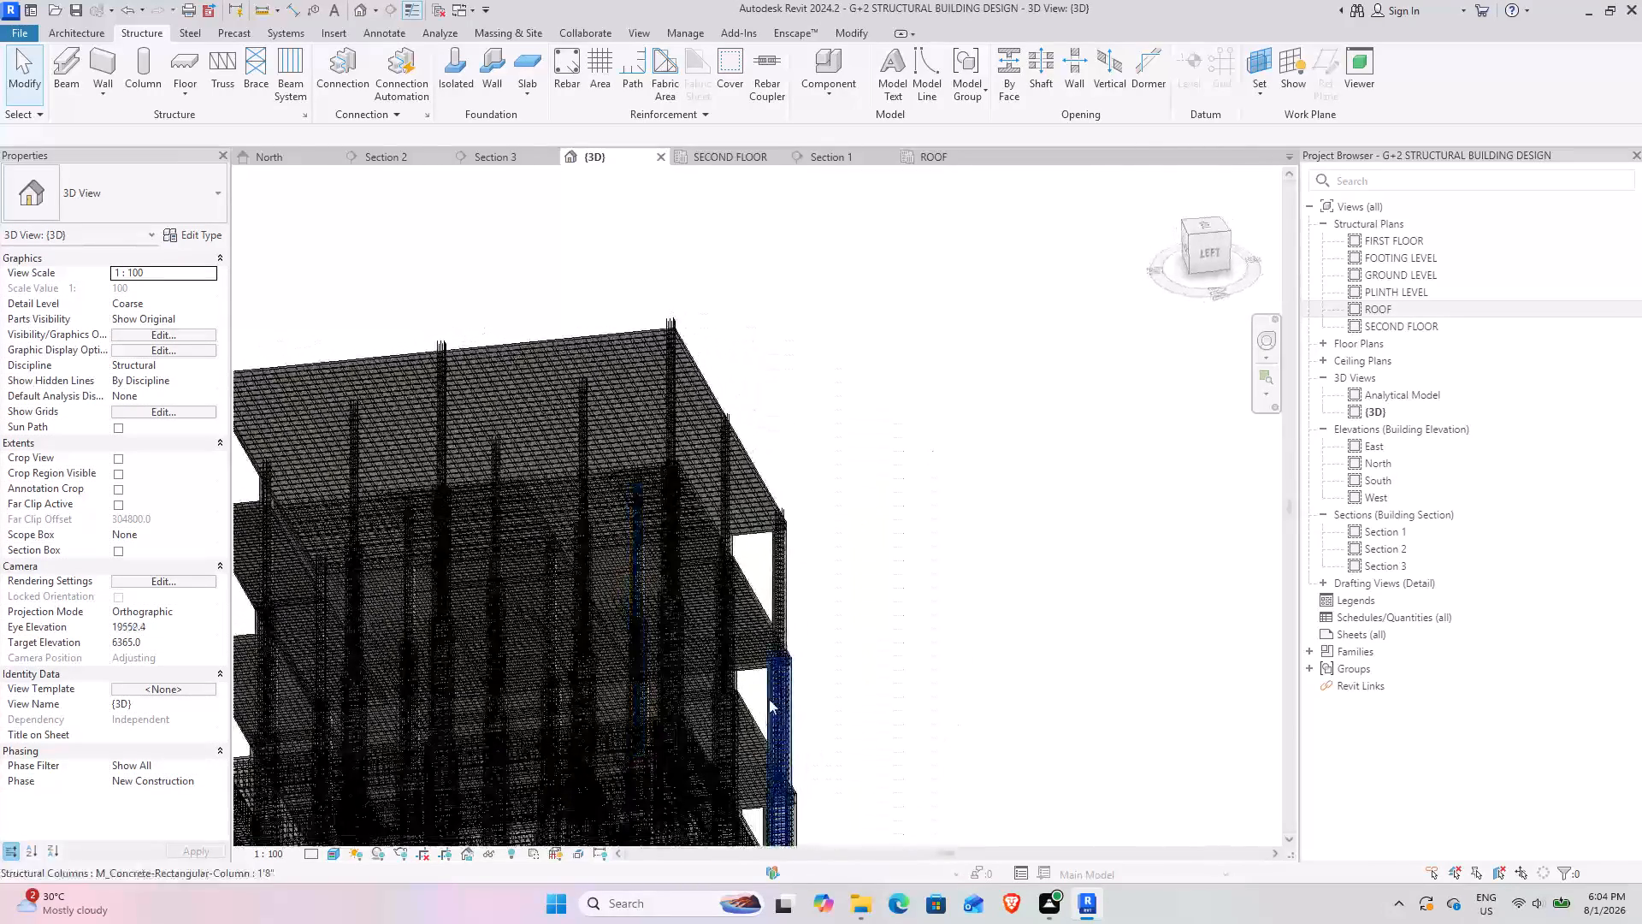
{"action": "scroll", "coordinate": [765, 700], "scroll_direction": "down", "scroll_amount": 3}
{"action": "middle_click_drag", "start_coordinate": [654, 702], "coordinate": [717, 475]}
{"action": "middle_click_drag", "start_coordinate": [541, 626], "coordinate": [687, 437], "text": "shift"}
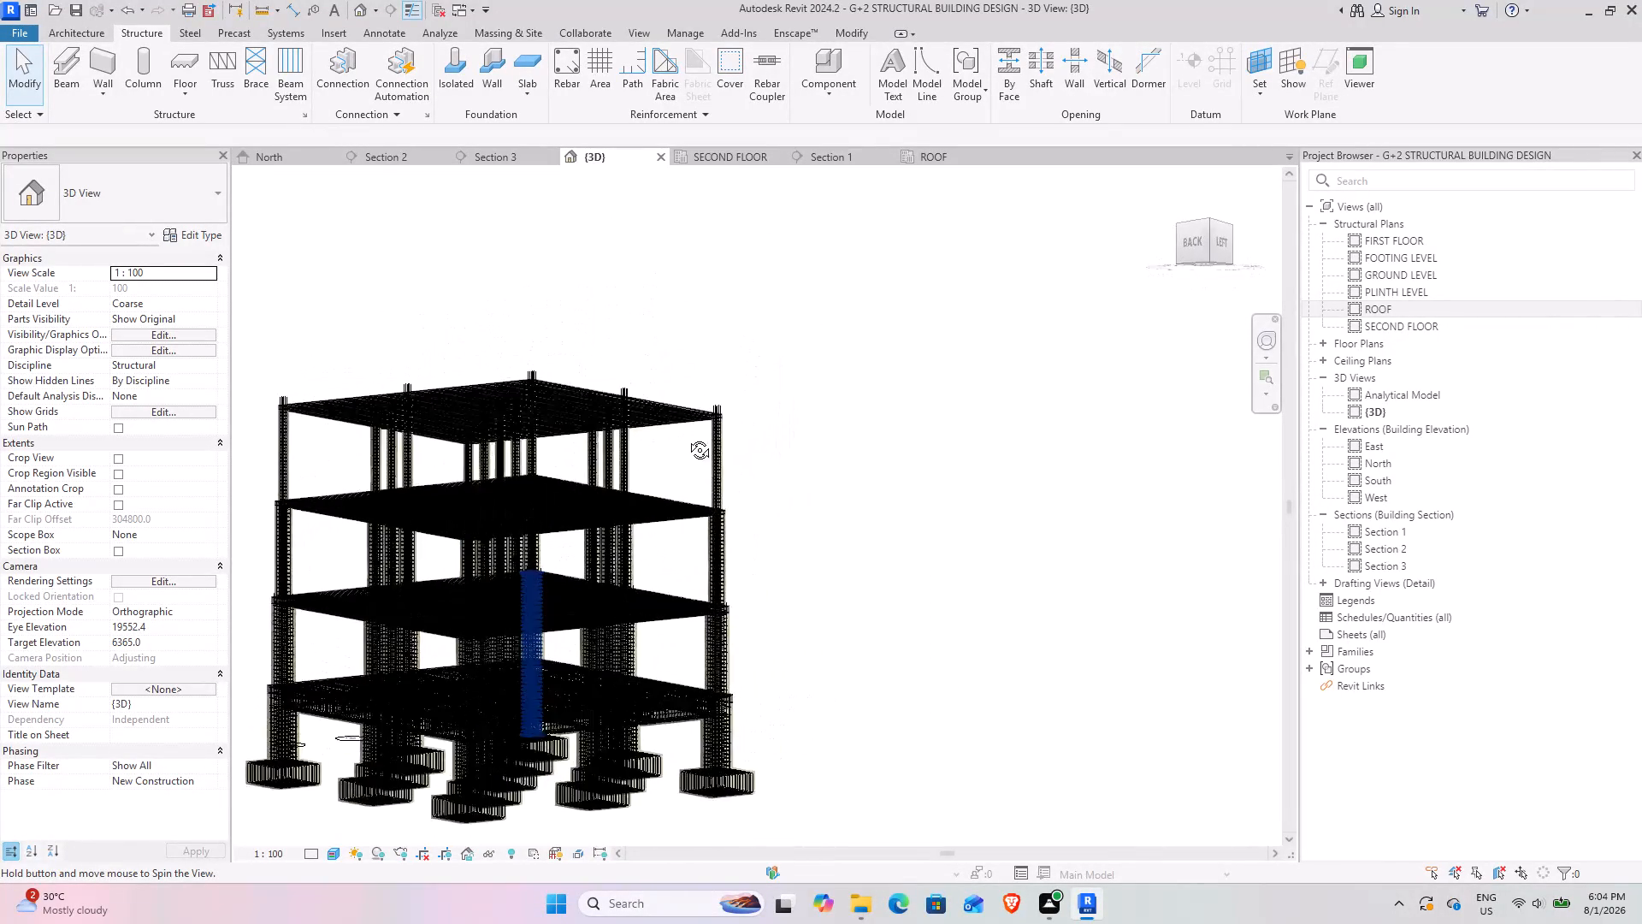
{"action": "middle_click_drag", "start_coordinate": [687, 437], "coordinate": [506, 400], "text": "shift"}
{"action": "middle_click_drag", "start_coordinate": [493, 381], "coordinate": [390, 492], "text": "shift"}
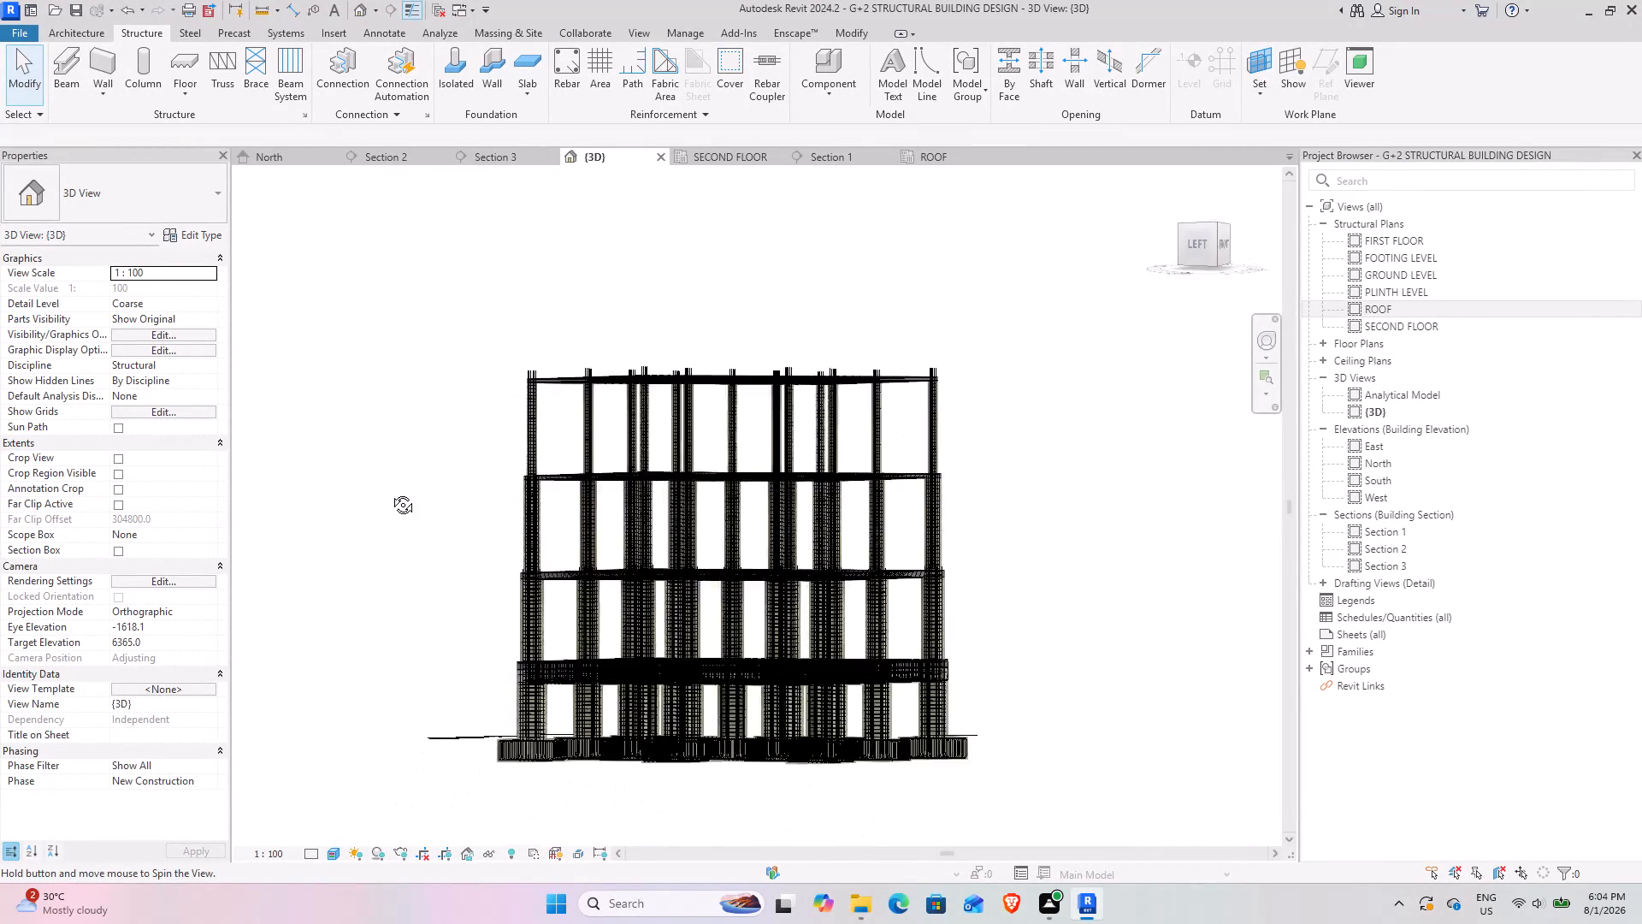
{"action": "middle_click_drag", "start_coordinate": [390, 492], "coordinate": [350, 608], "text": "shift"}
{"action": "scroll", "coordinate": [546, 411], "scroll_direction": "up", "scroll_amount": 8}
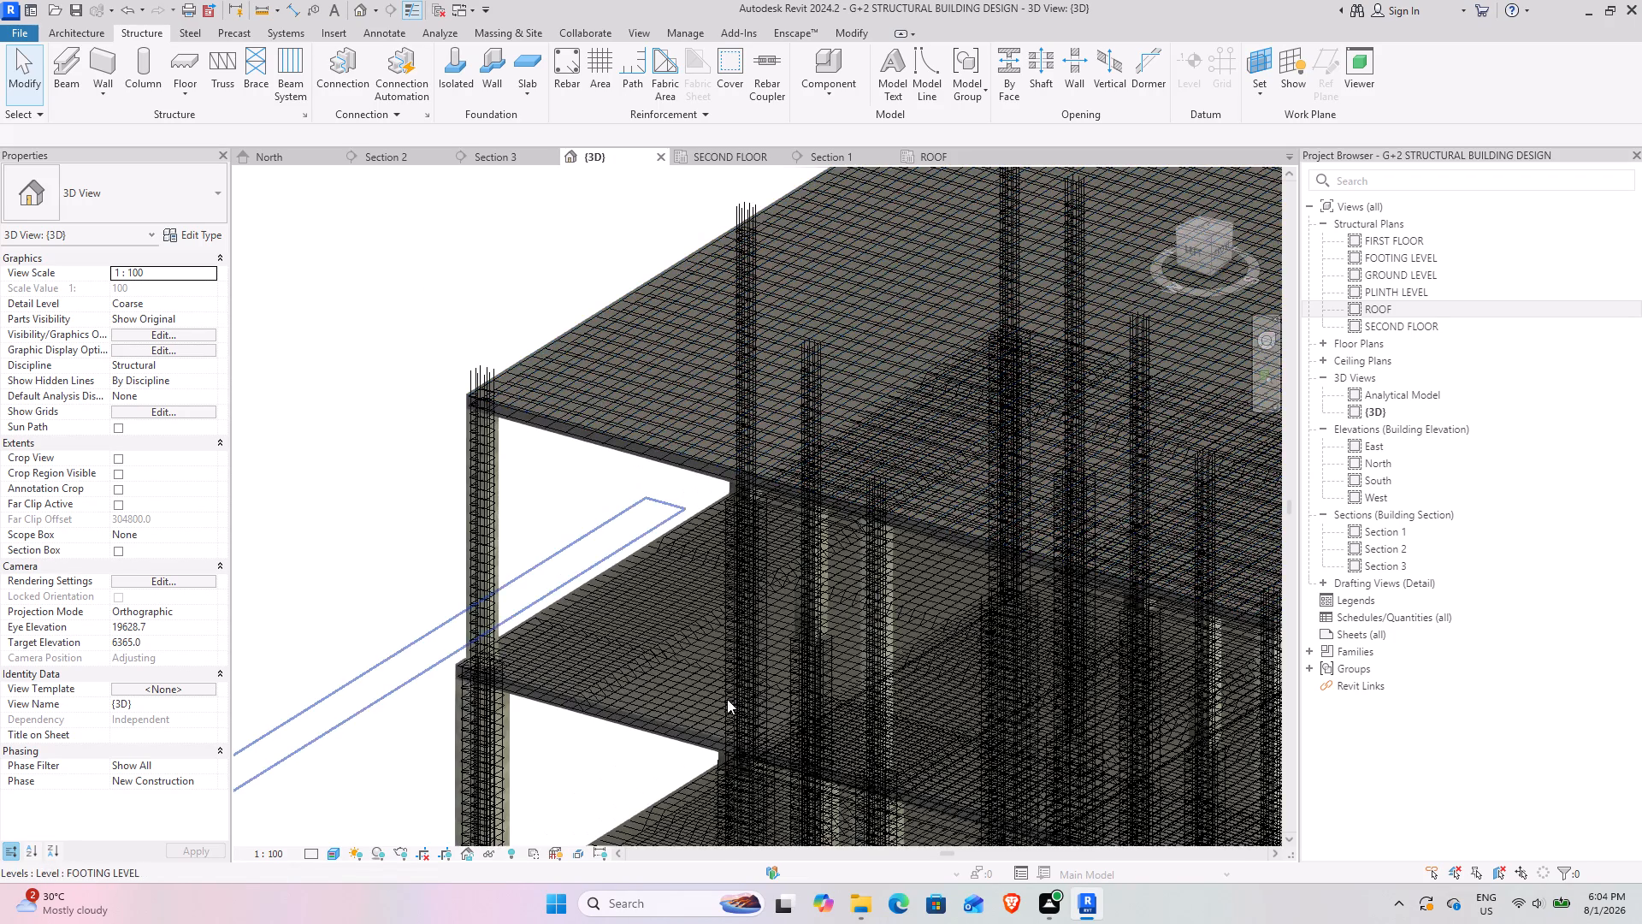
{"action": "scroll", "coordinate": [679, 672], "scroll_direction": "up", "scroll_amount": 4}
{"action": "scroll", "coordinate": [678, 652], "scroll_direction": "down", "scroll_amount": 4}
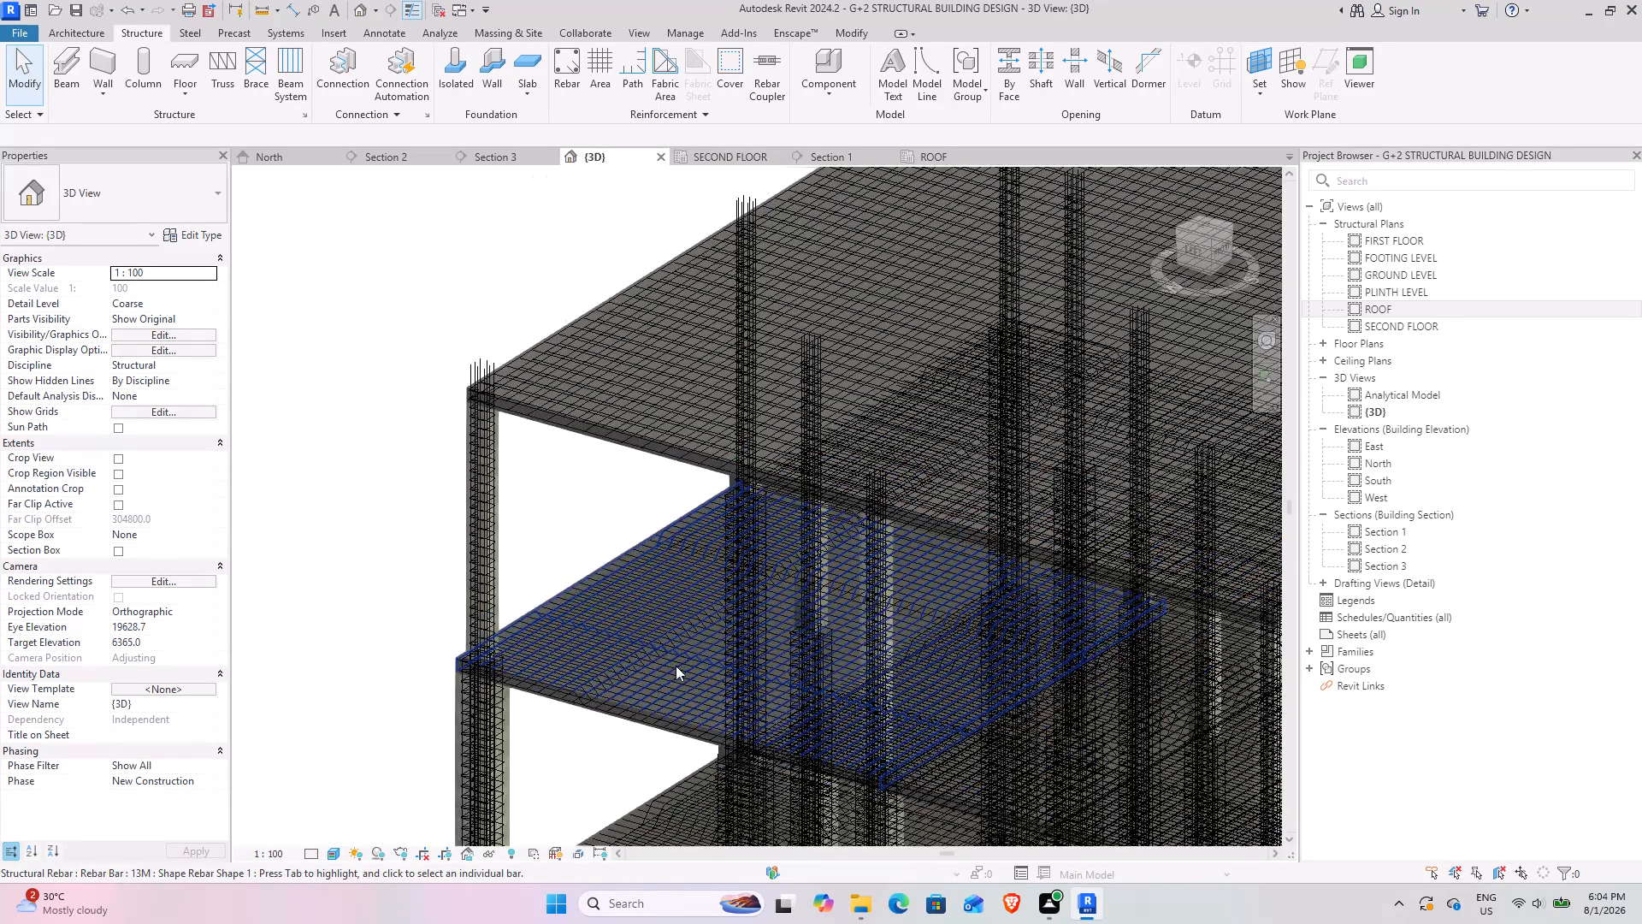
{"action": "middle_click_drag", "start_coordinate": [677, 624], "coordinate": [677, 496]}
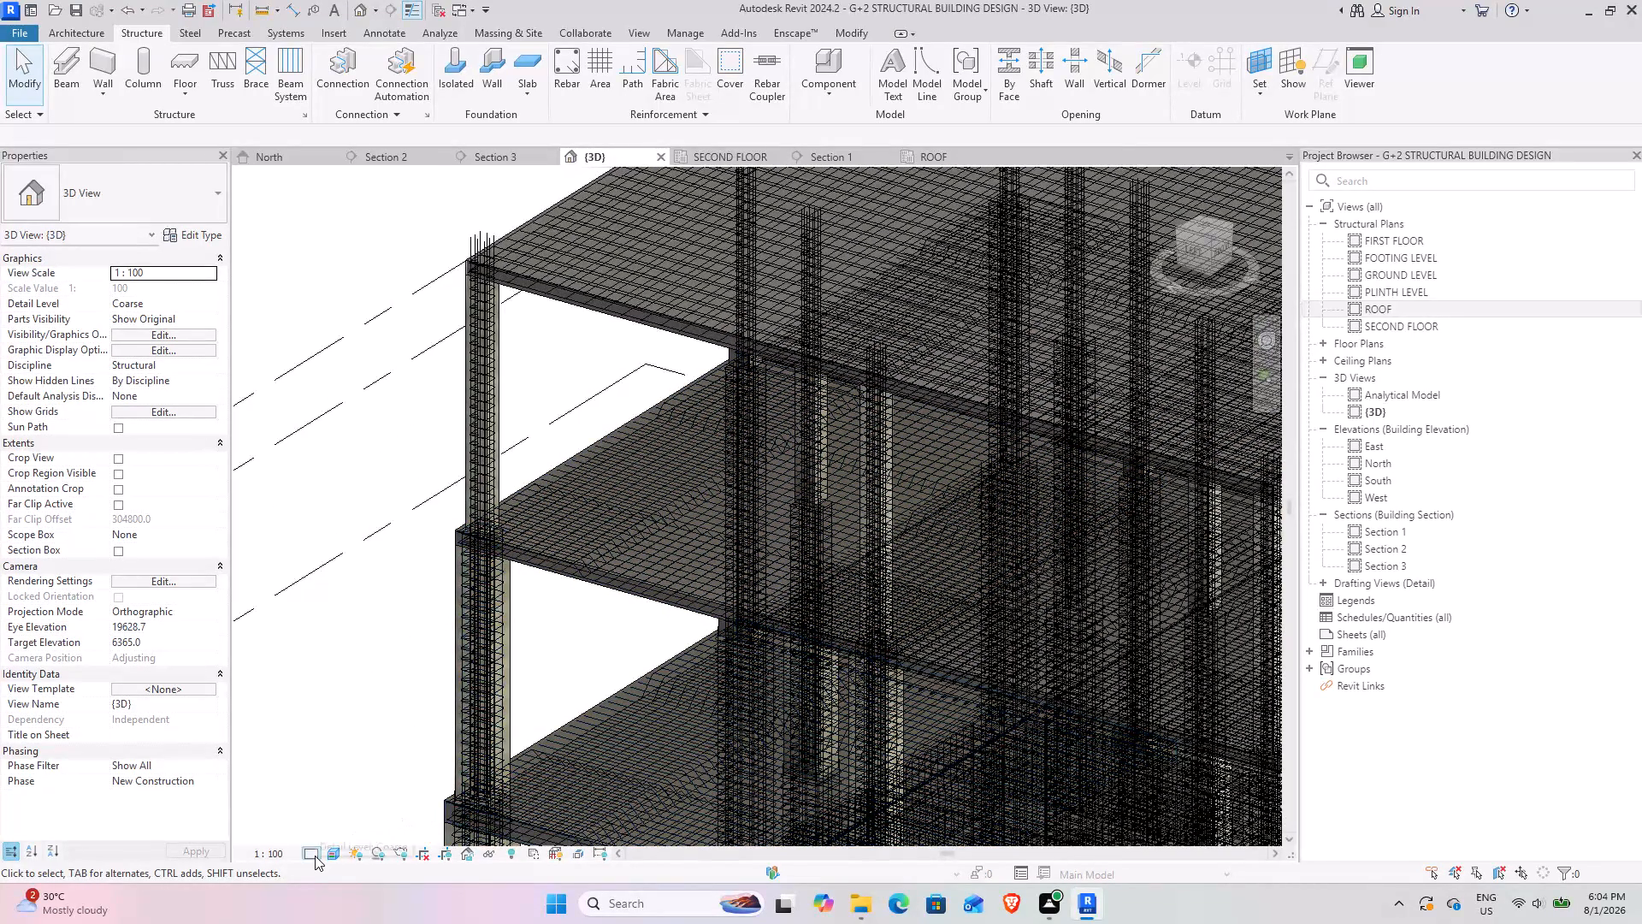
{"action": "scroll", "coordinate": [597, 631], "scroll_direction": "down", "scroll_amount": 8}
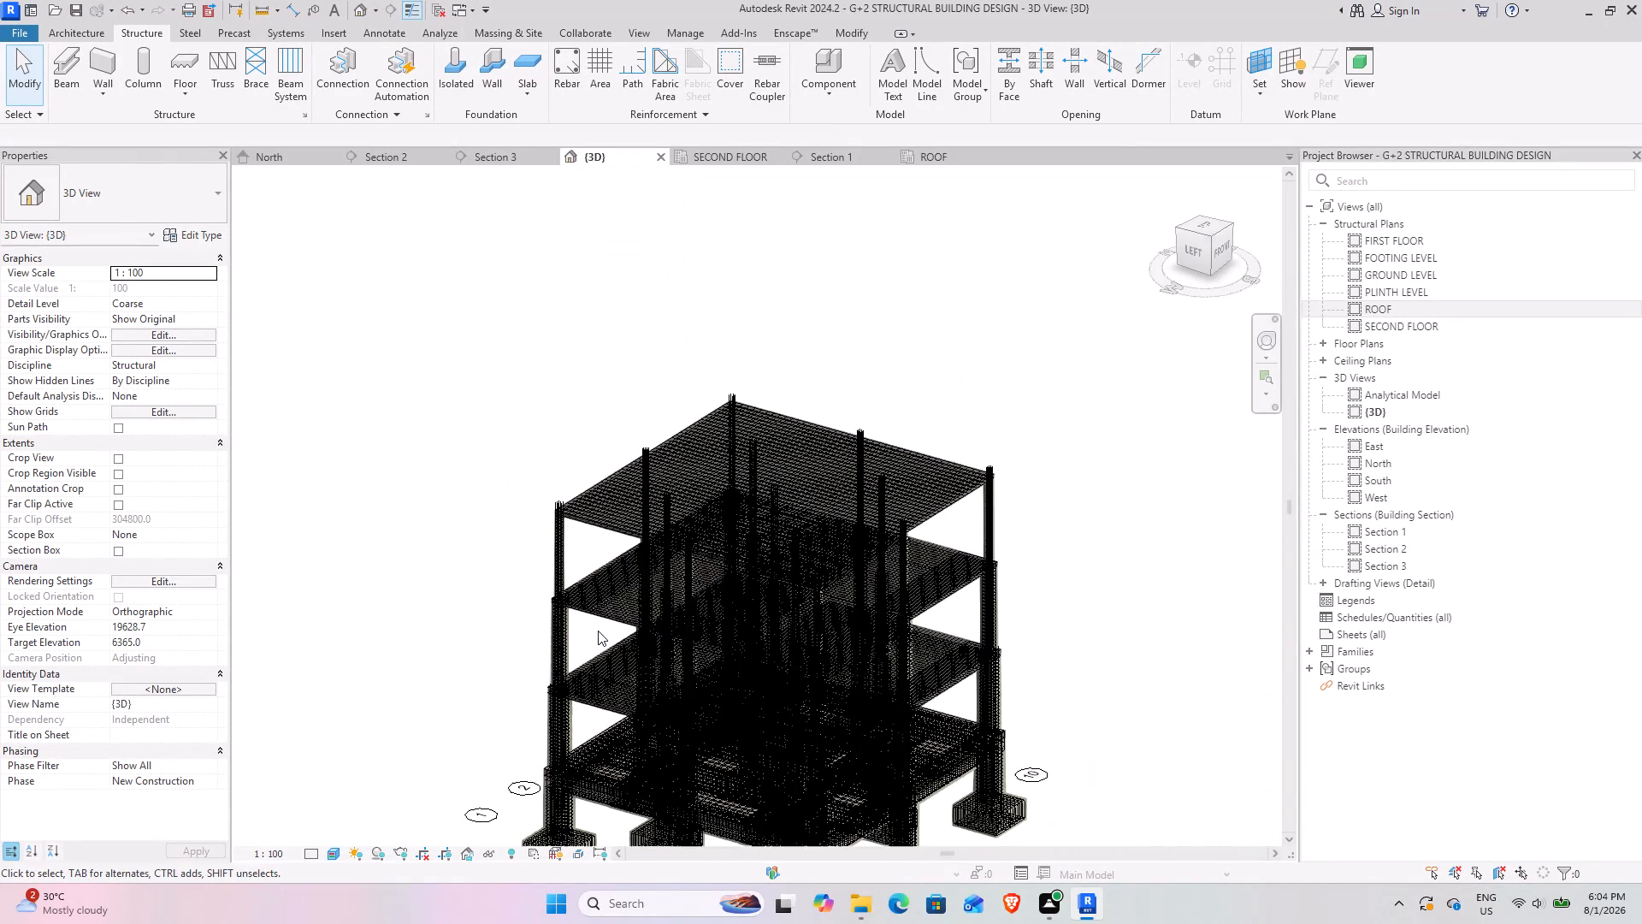
{"action": "middle_click_drag", "start_coordinate": [637, 637], "coordinate": [761, 459], "text": "shift"}
{"action": "scroll", "coordinate": [757, 569], "scroll_direction": "down", "scroll_amount": 3}
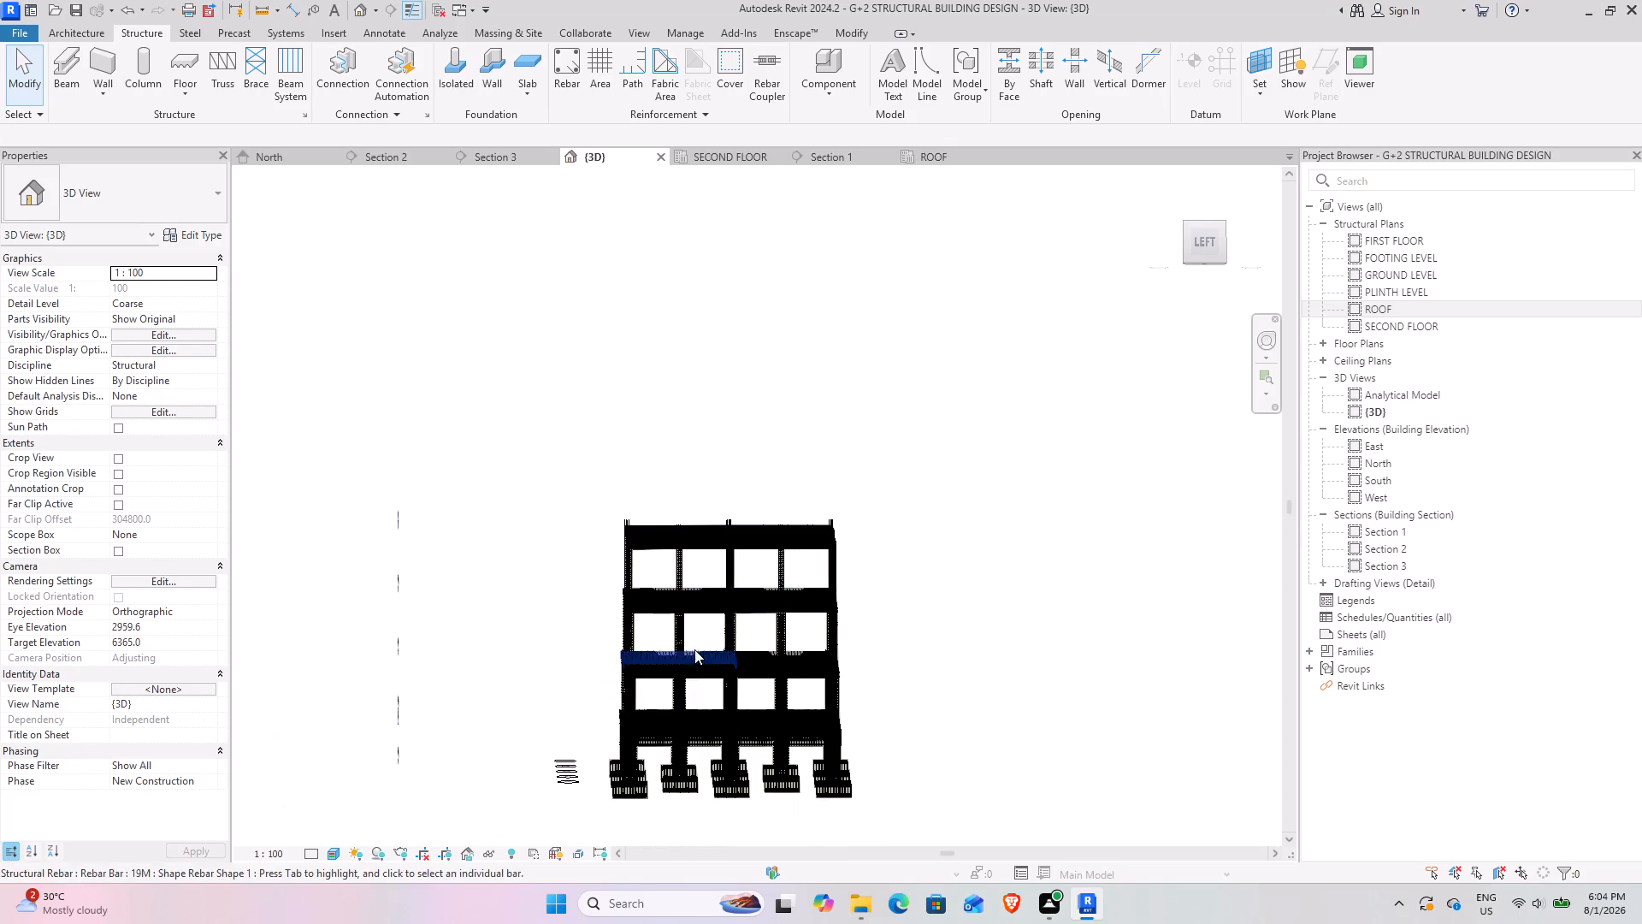
Temporarily hide all grids, area reinforcement, rebar and rebar couplers in the {3D} view, filtering floors, columns, foundations and framing out of the whole-model selection.
{"action": "middle_click_drag", "start_coordinate": [697, 635], "coordinate": [725, 540]}
{"action": "left_click_drag", "start_coordinate": [544, 312], "coordinate": [945, 834]}
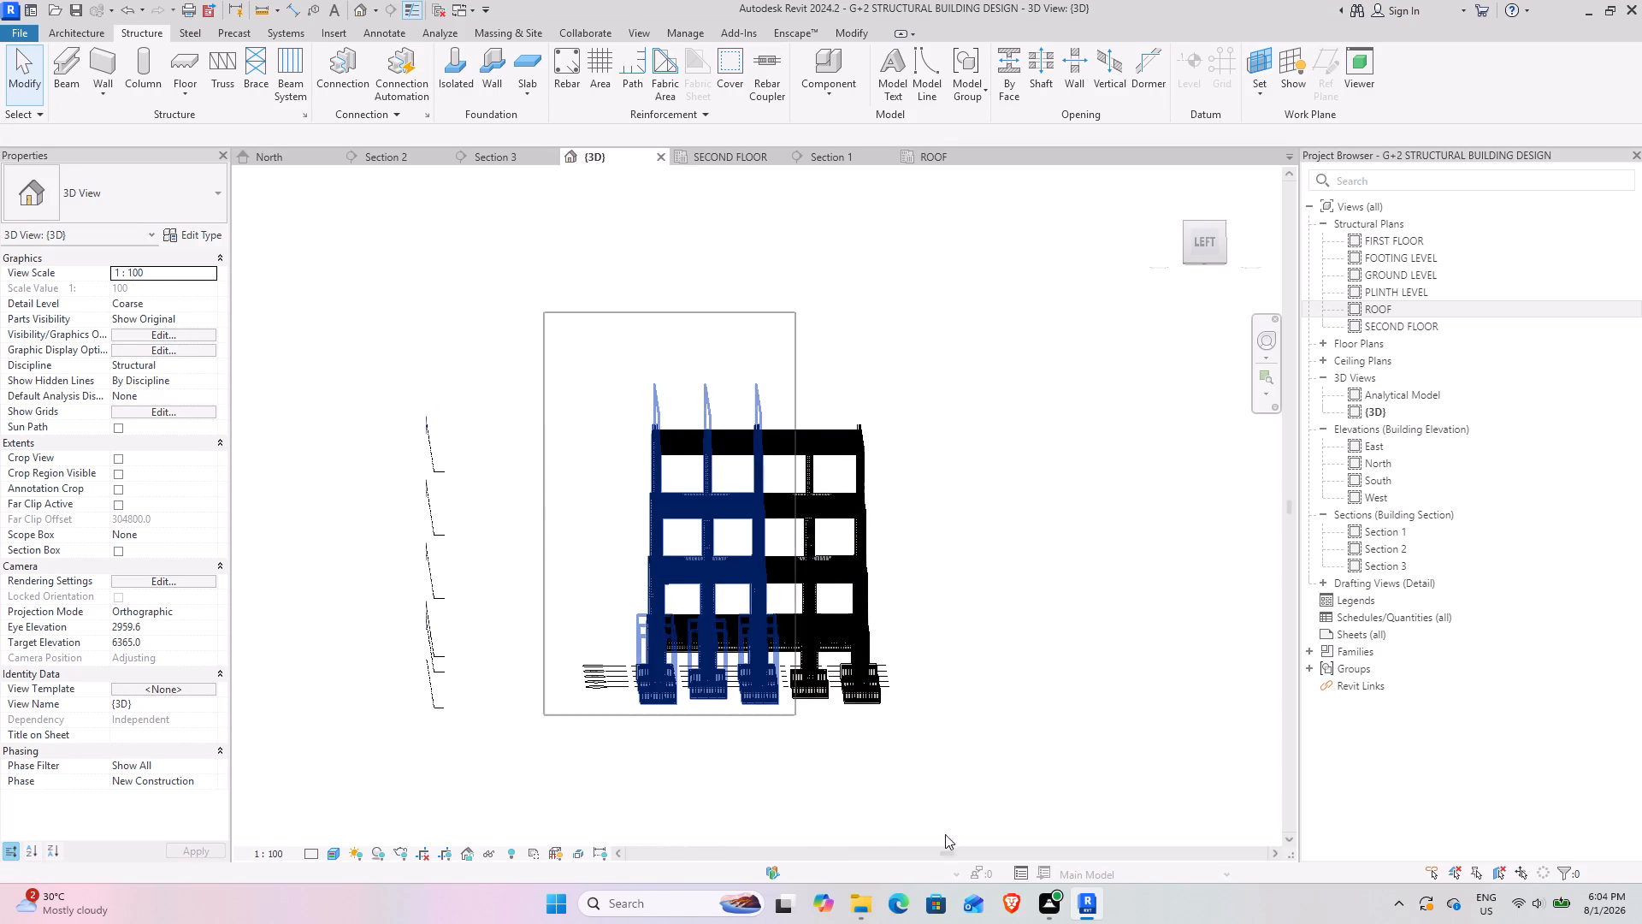
{"action": "left_click_drag", "start_coordinate": [945, 834], "coordinate": [999, 732]}
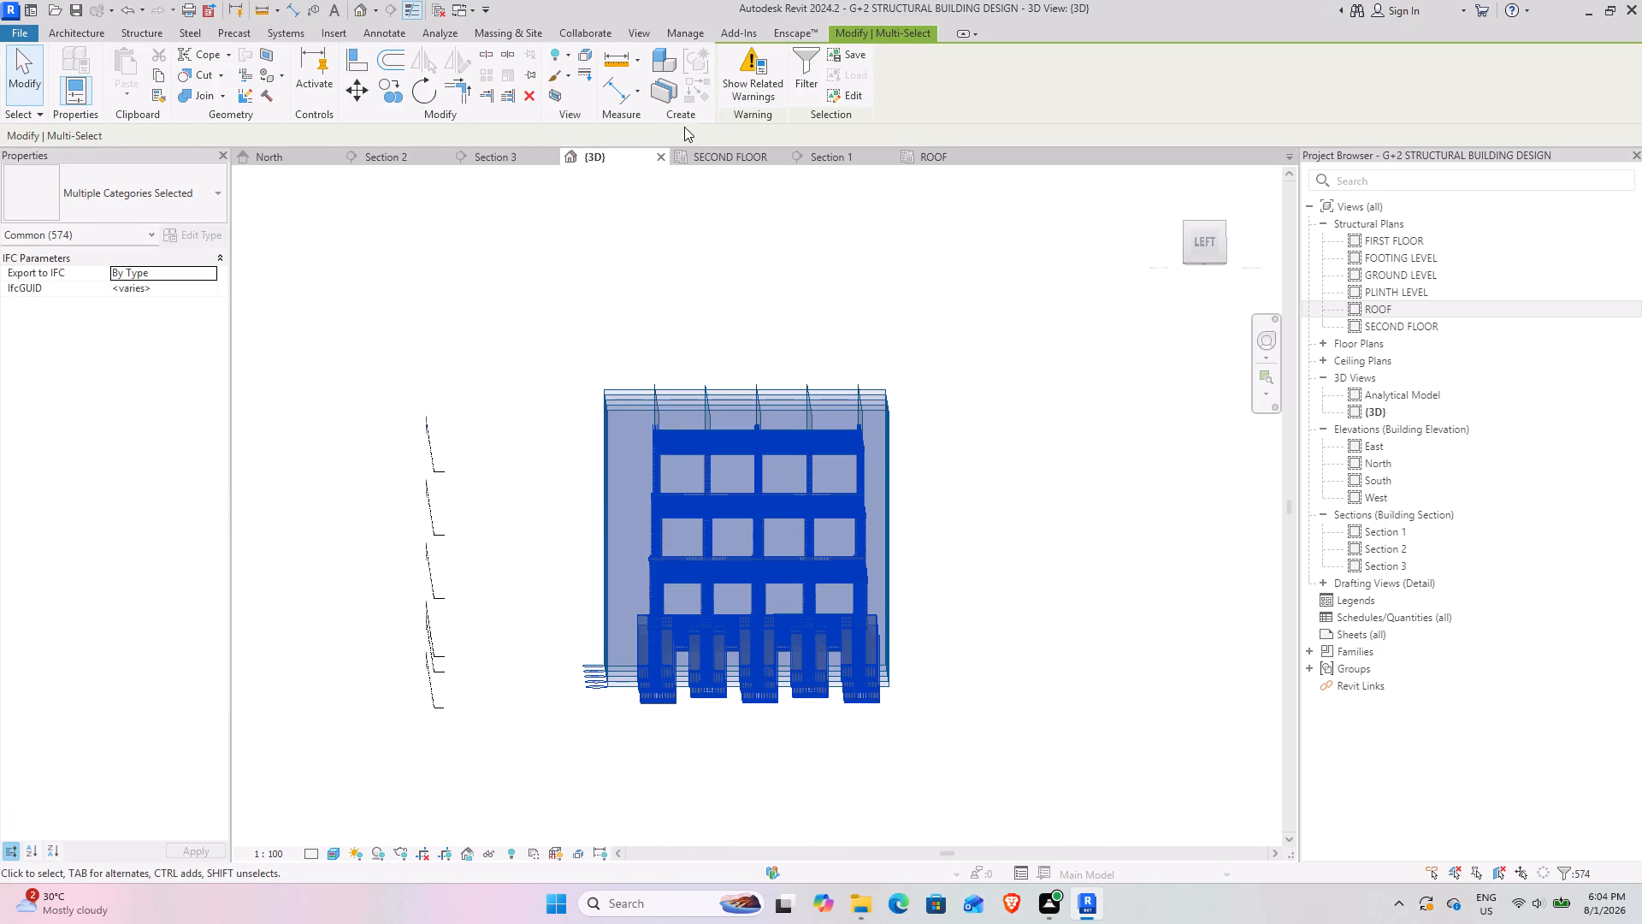
{"action": "left_click", "coordinate": [811, 70]}
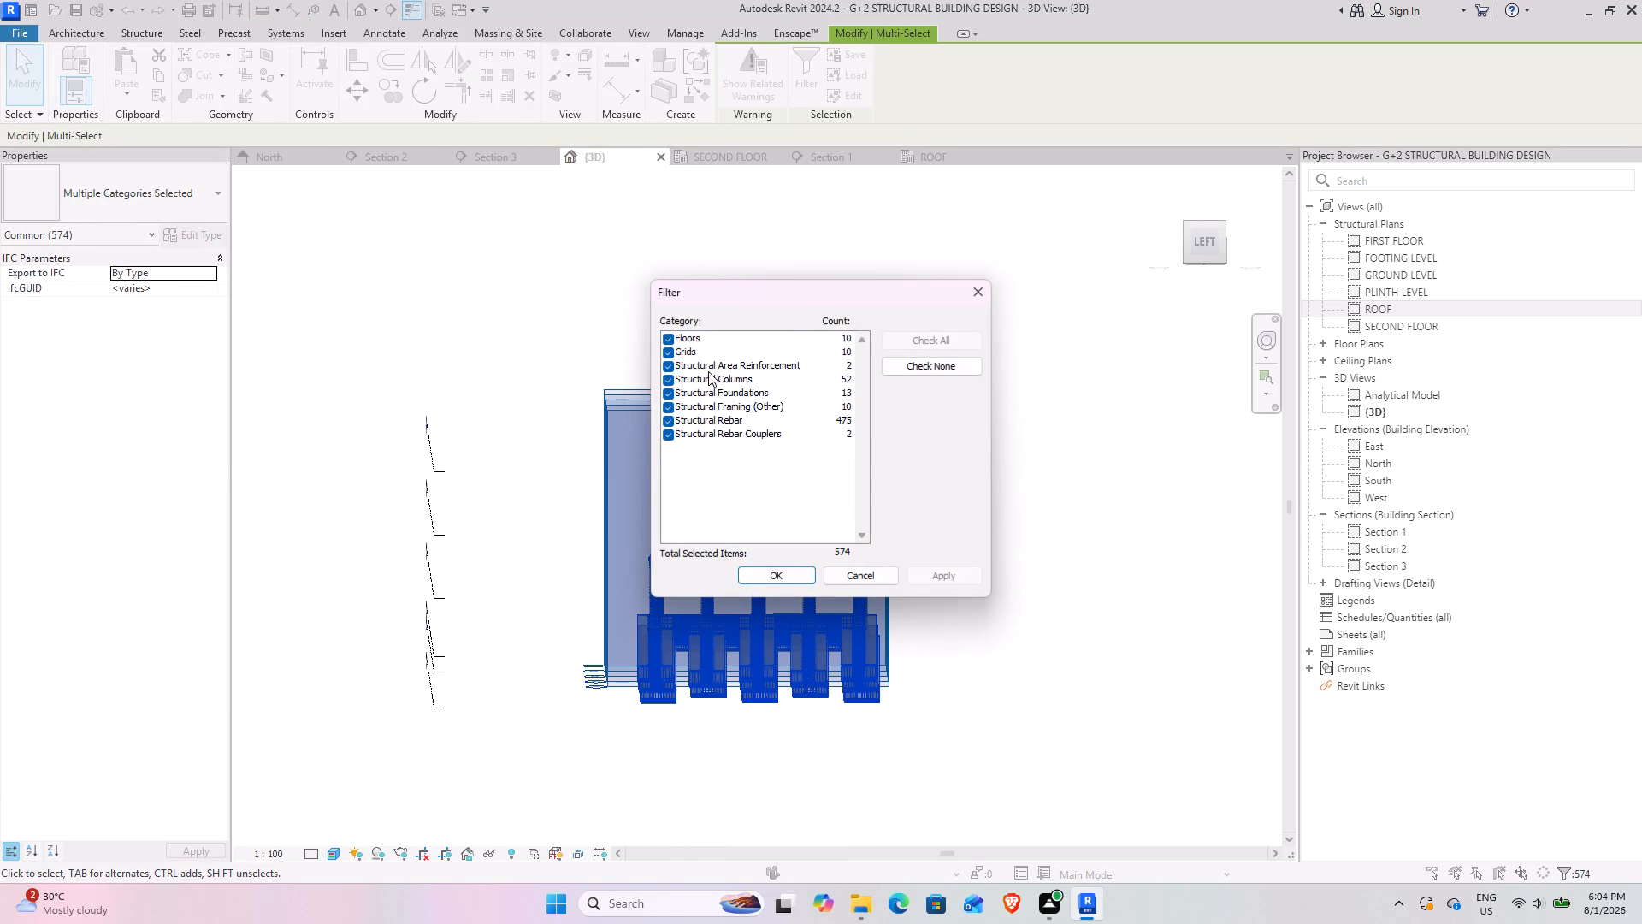
{"action": "left_click", "coordinate": [664, 333]}
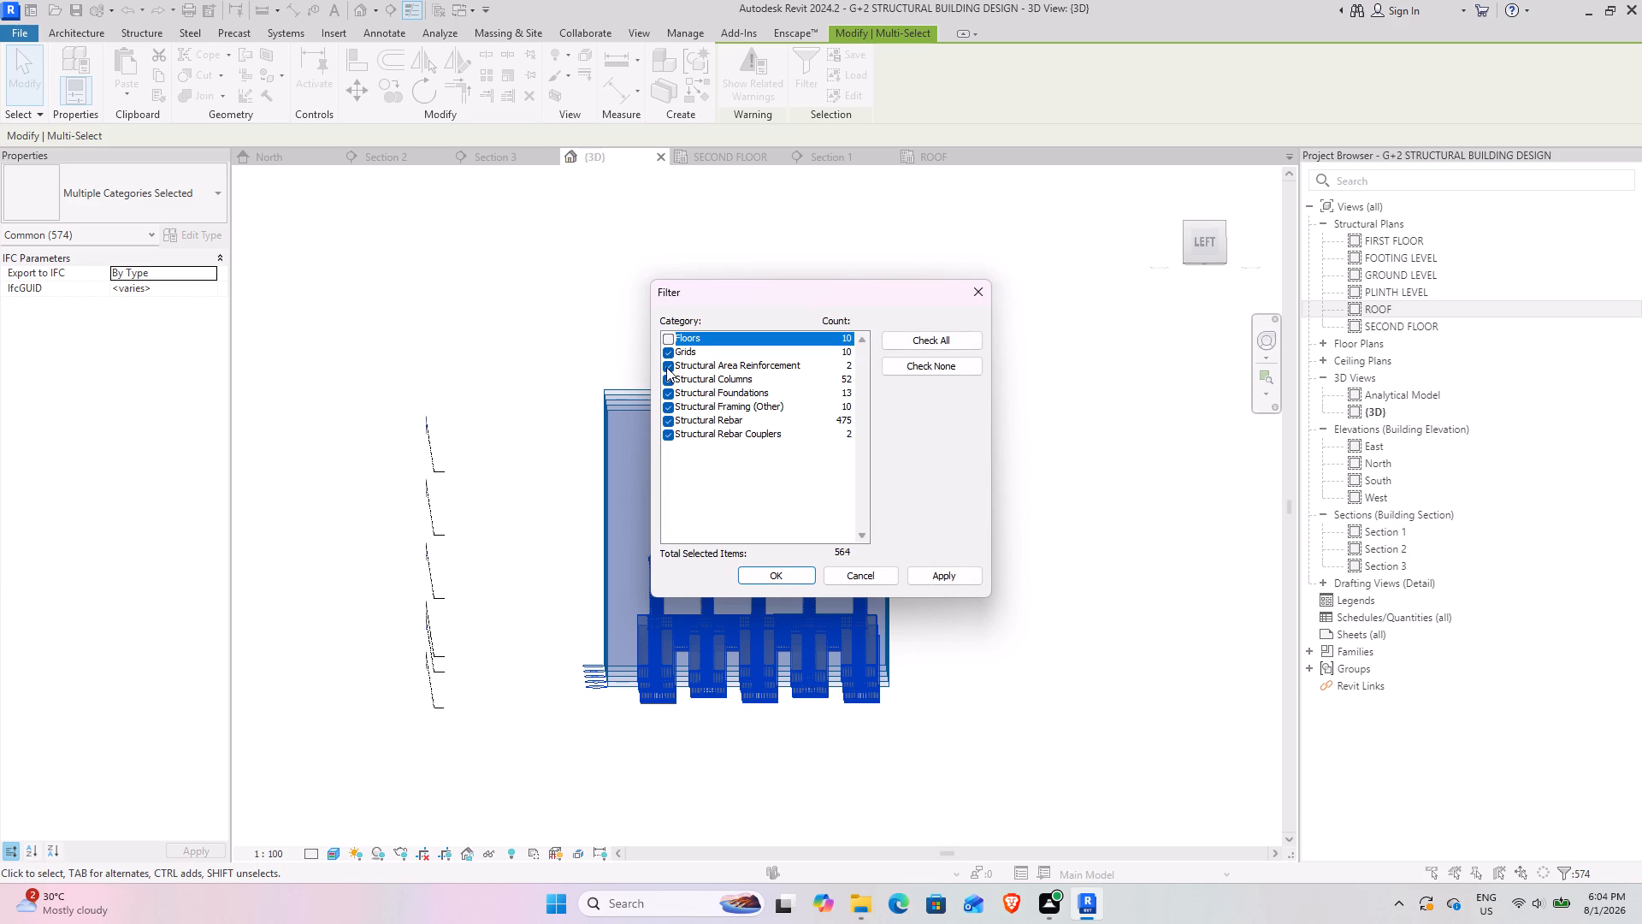
{"action": "left_click", "coordinate": [667, 382]}
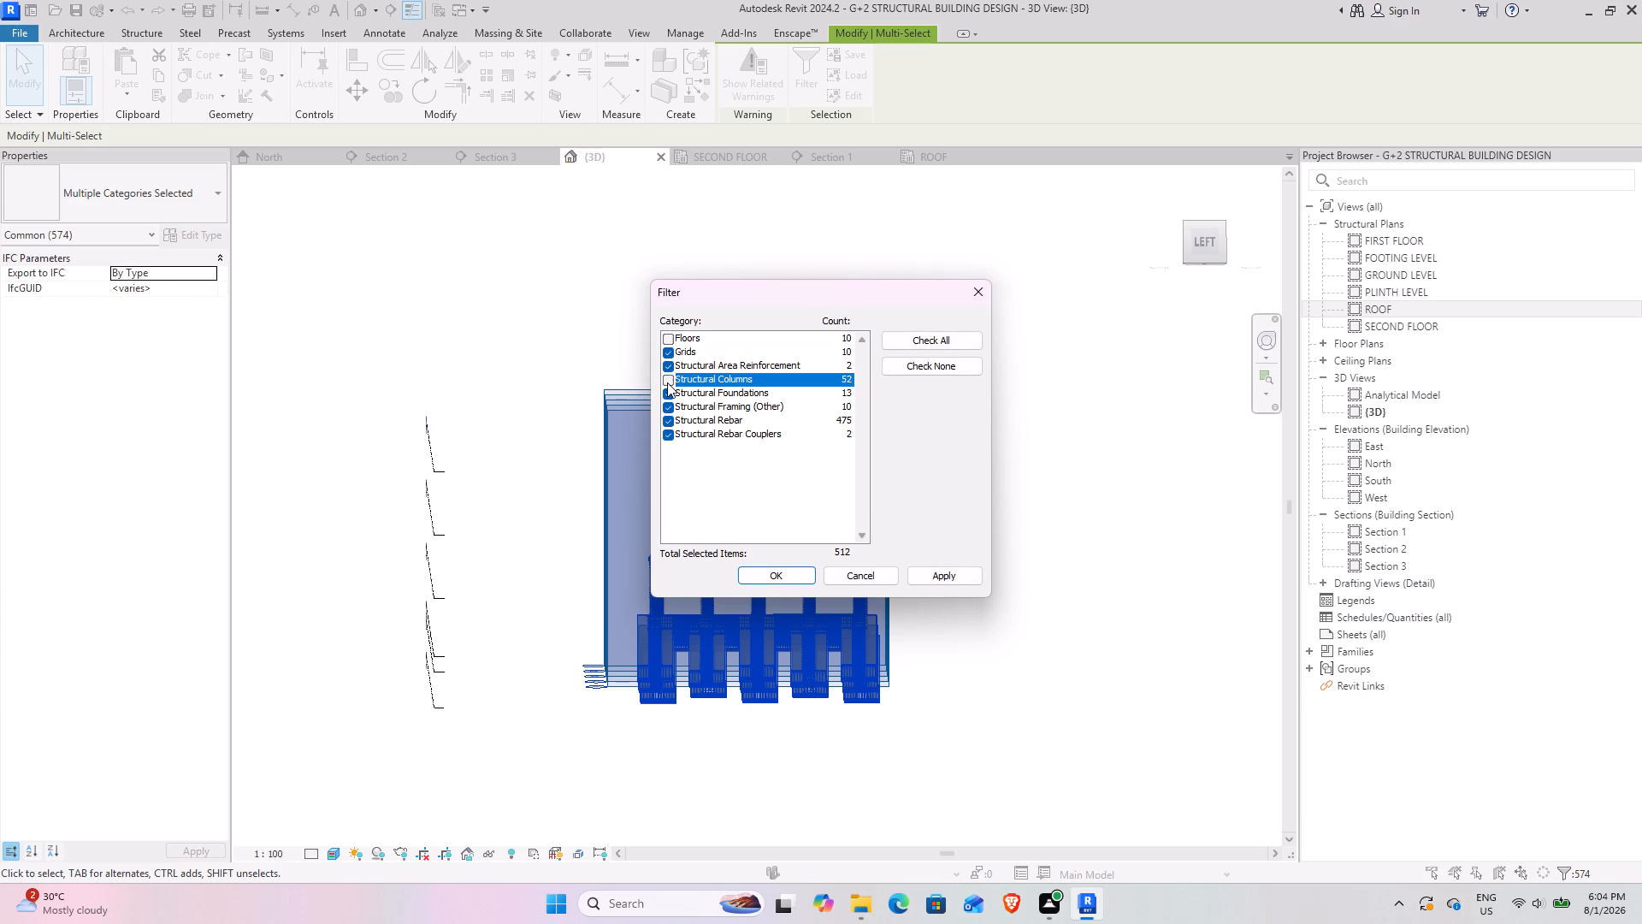
{"action": "left_click", "coordinate": [667, 395]}
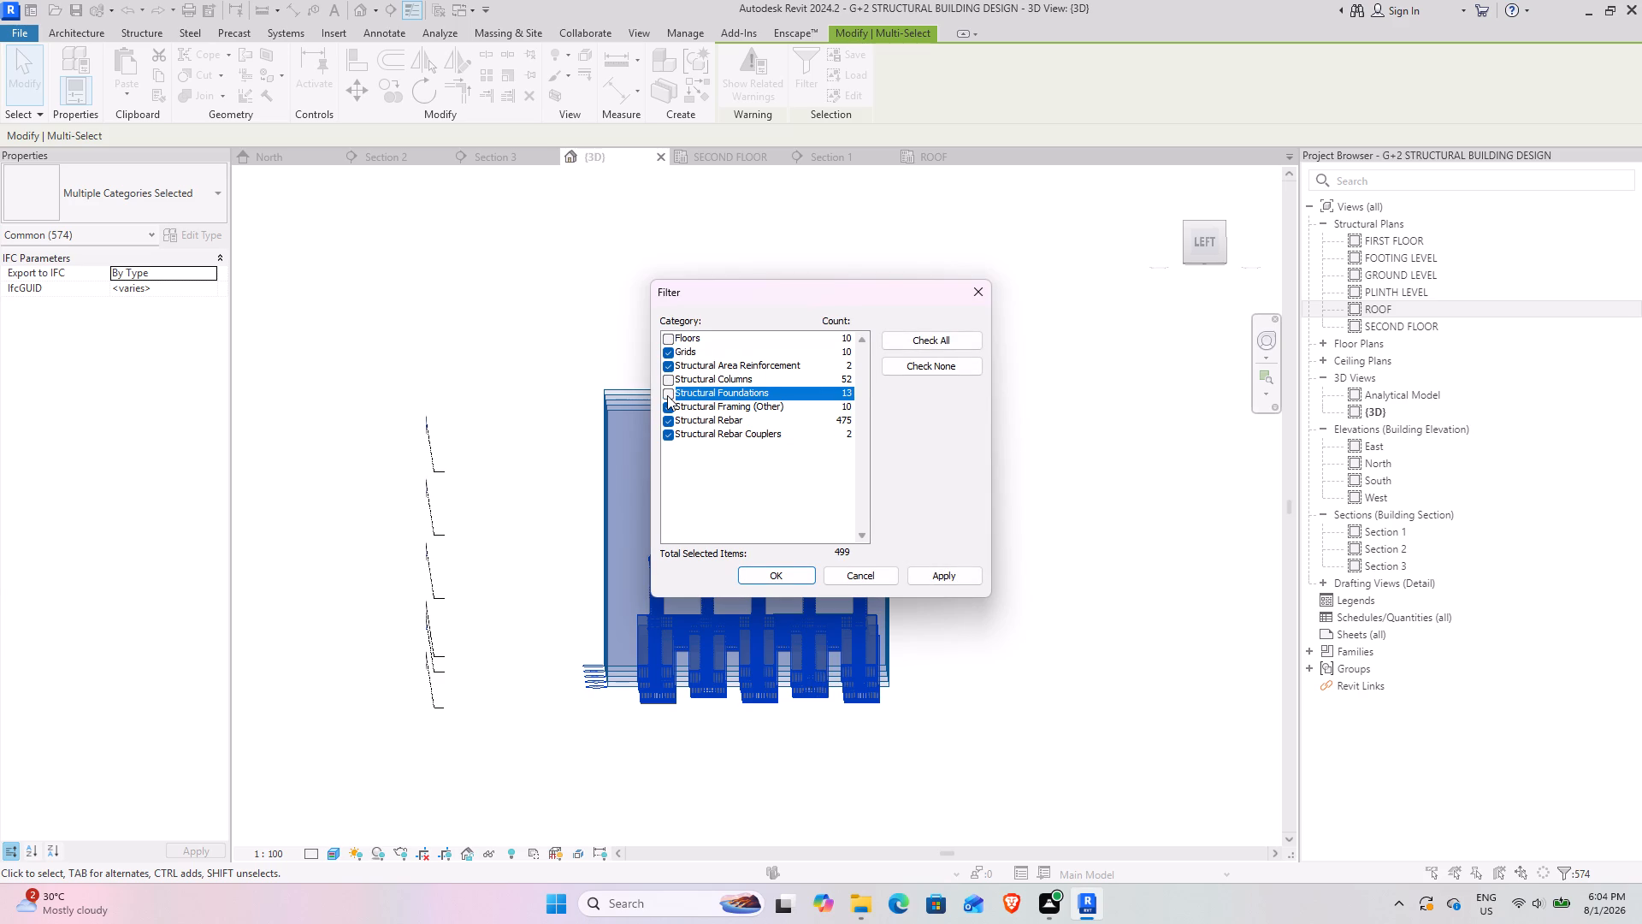
{"action": "left_click", "coordinate": [665, 407]}
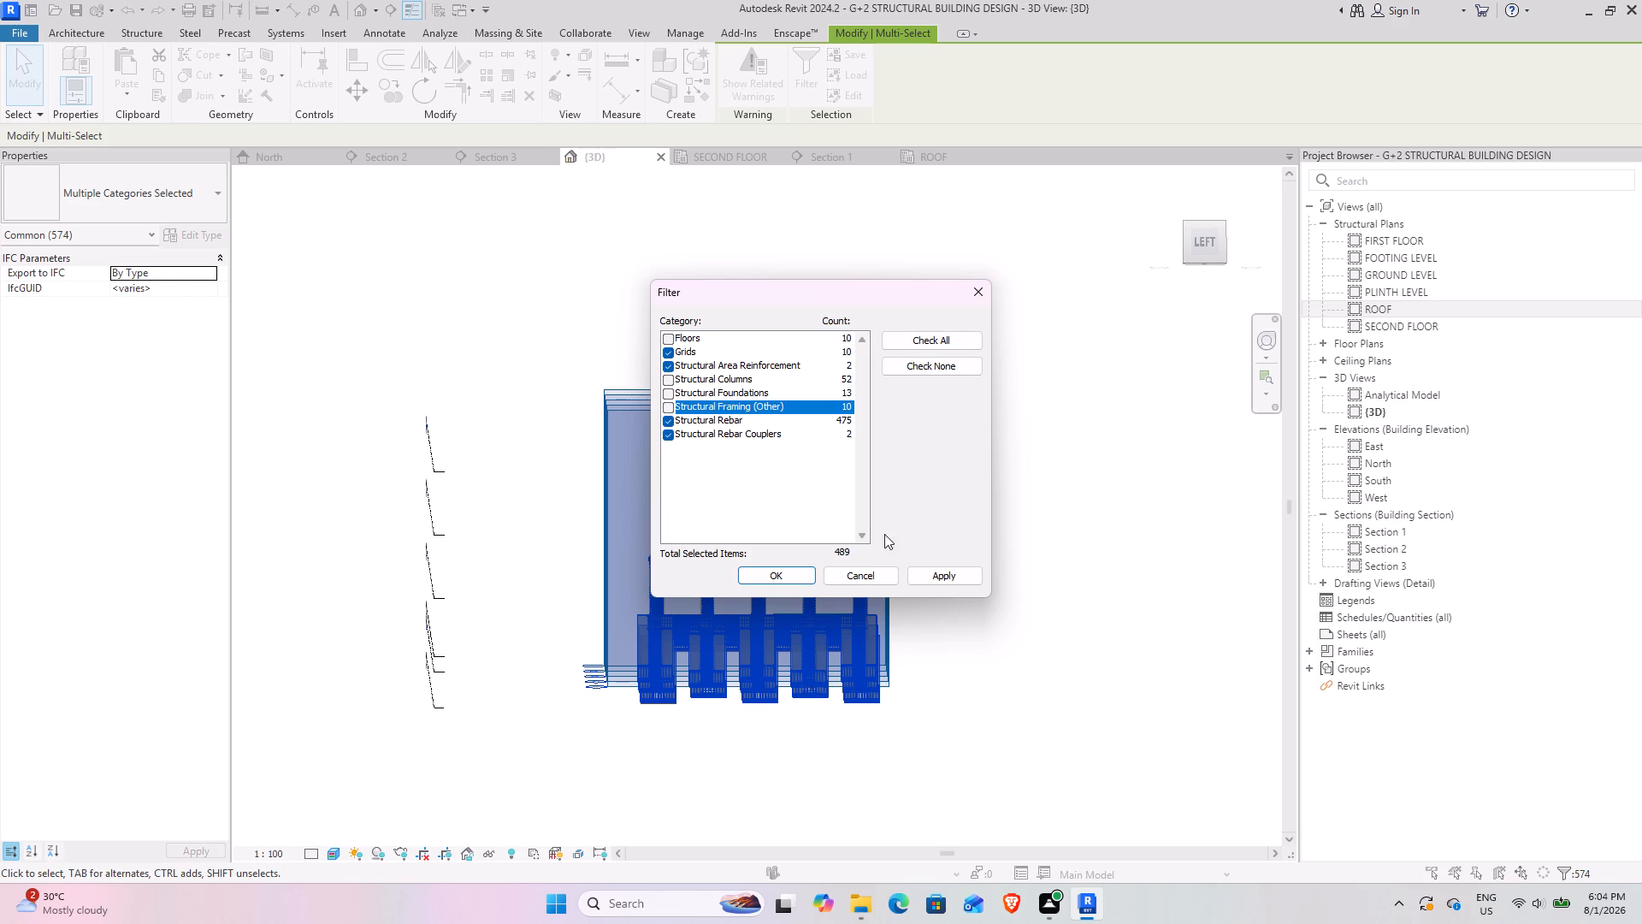
{"action": "left_click", "coordinate": [953, 573]}
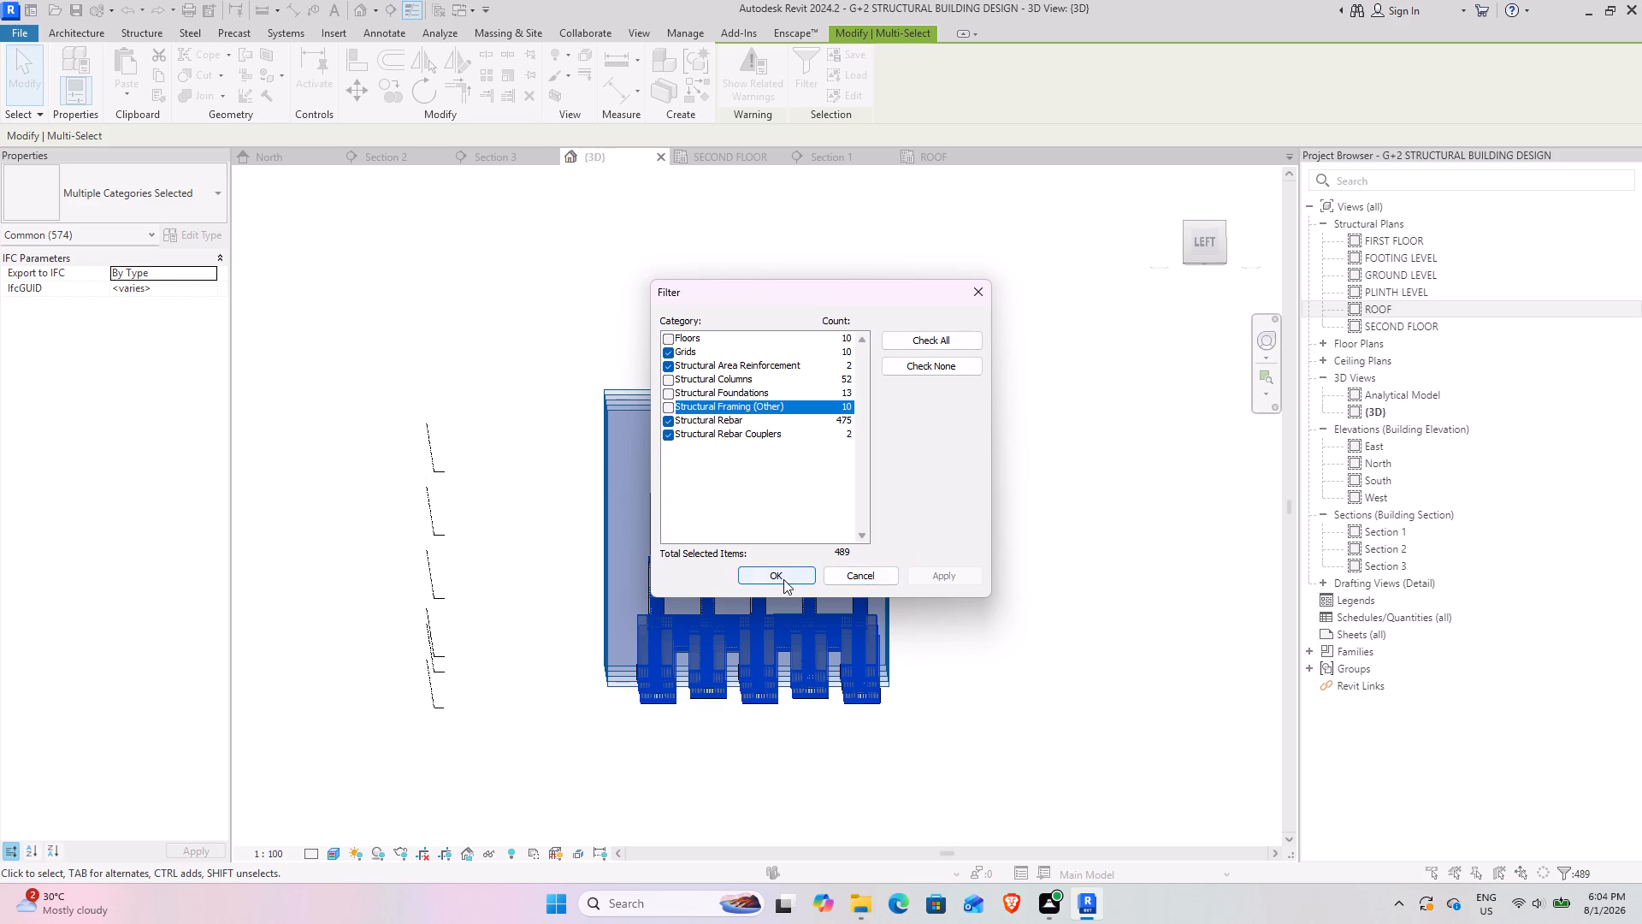
{"action": "left_click", "coordinate": [783, 579]}
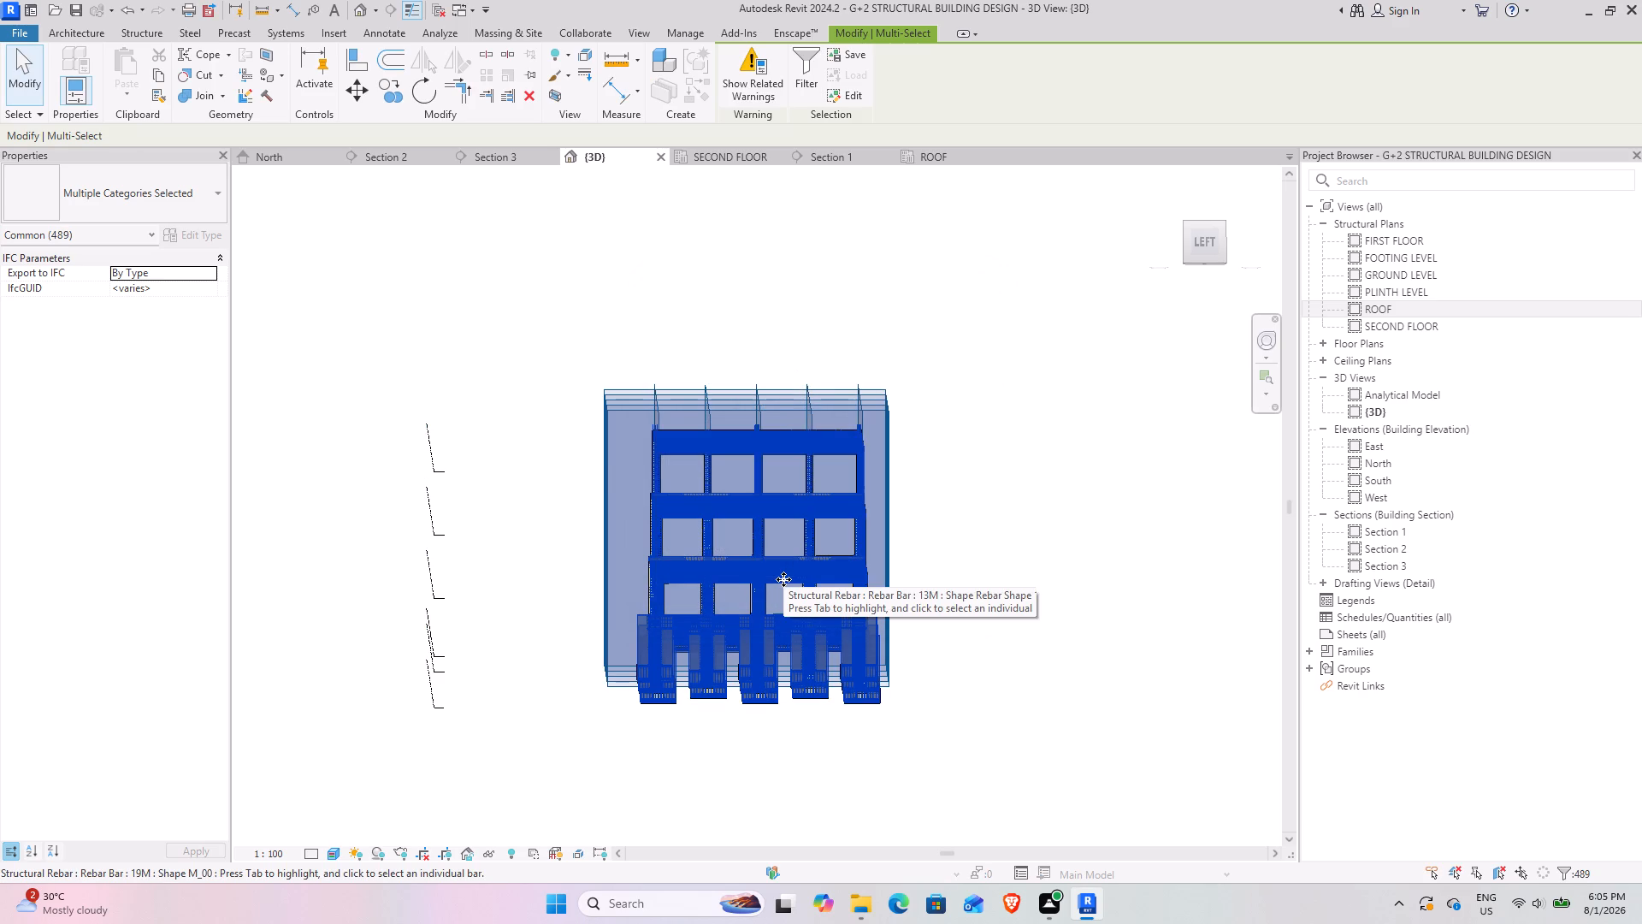
{"action": "type", "text": "hh"}
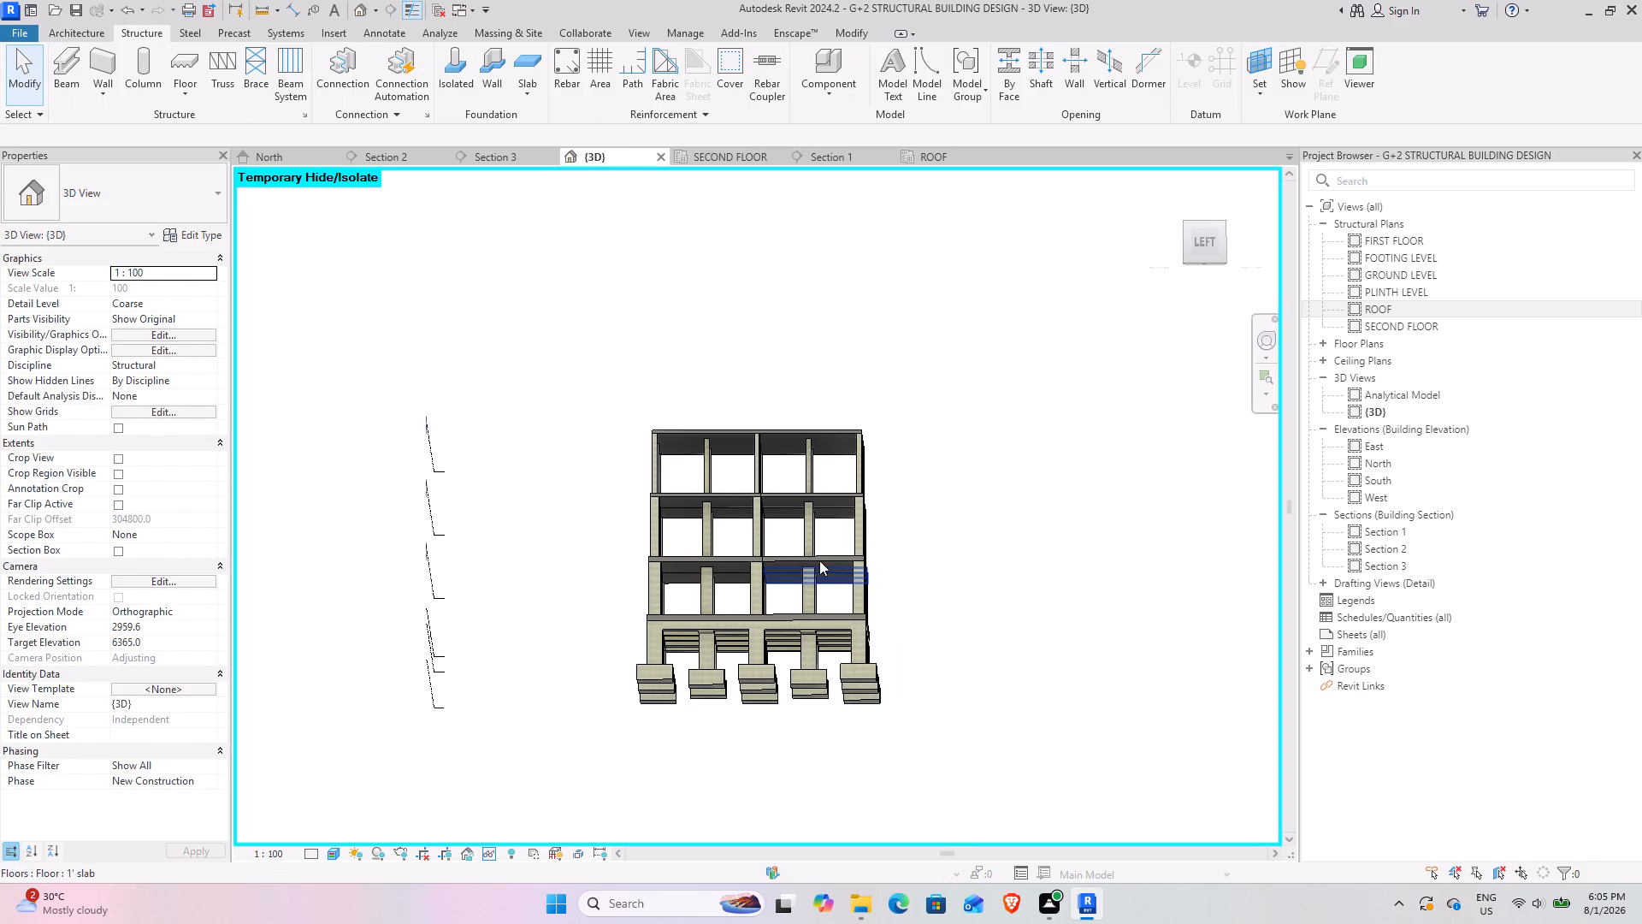
Examine the bare concrete frame, from footings and columns up to the ROOF slab, from all sides.
{"action": "scroll", "coordinate": [883, 518], "scroll_direction": "down", "scroll_amount": 2}
{"action": "middle_click_drag", "start_coordinate": [852, 524], "coordinate": [786, 666], "text": "shift"}
{"action": "scroll", "coordinate": [823, 455], "scroll_direction": "up", "scroll_amount": 5}
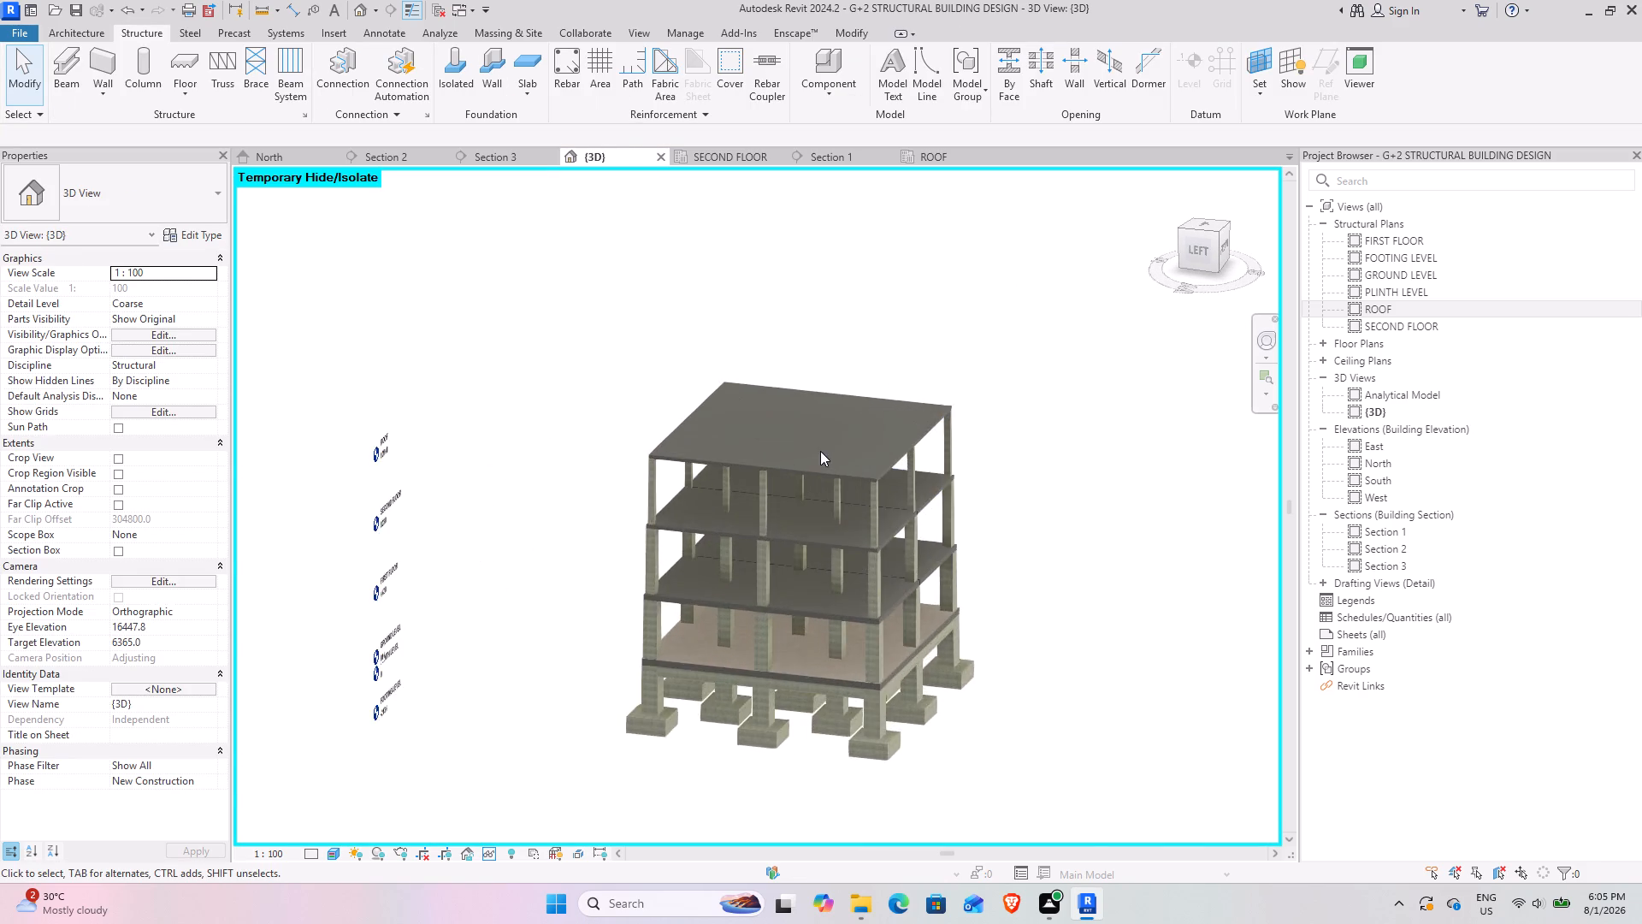
{"action": "scroll", "coordinate": [820, 451], "scroll_direction": "up", "scroll_amount": 3}
{"action": "scroll", "coordinate": [849, 401], "scroll_direction": "down", "scroll_amount": 2}
{"action": "middle_click_drag", "start_coordinate": [794, 536], "coordinate": [839, 478]}
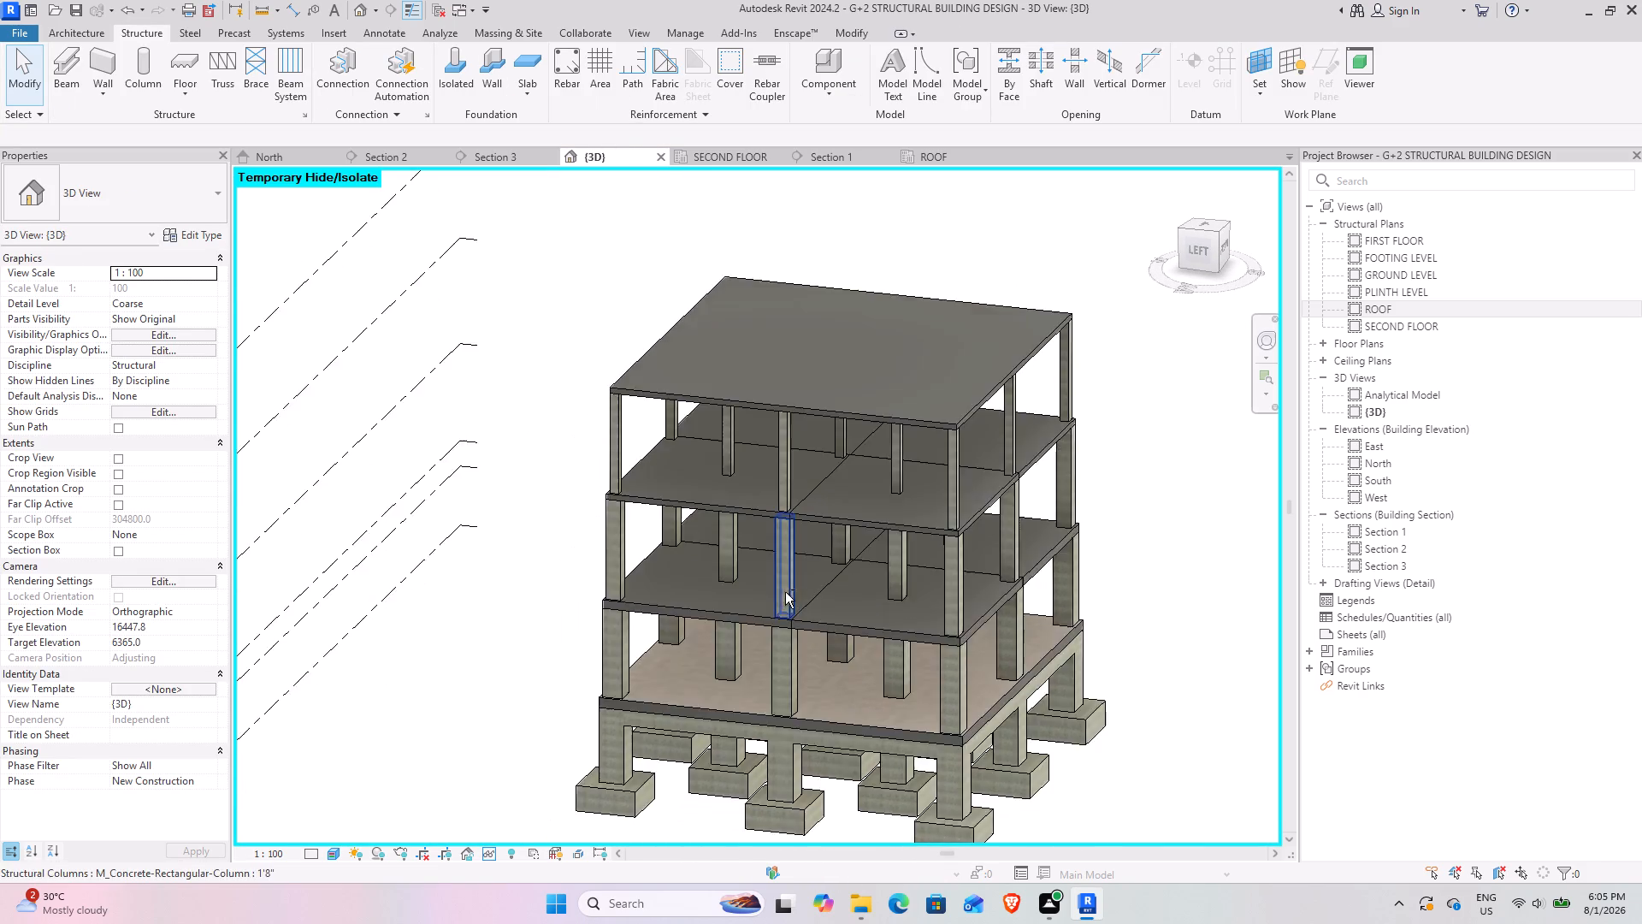
{"action": "middle_click_drag", "start_coordinate": [787, 591], "coordinate": [694, 574], "text": "shift"}
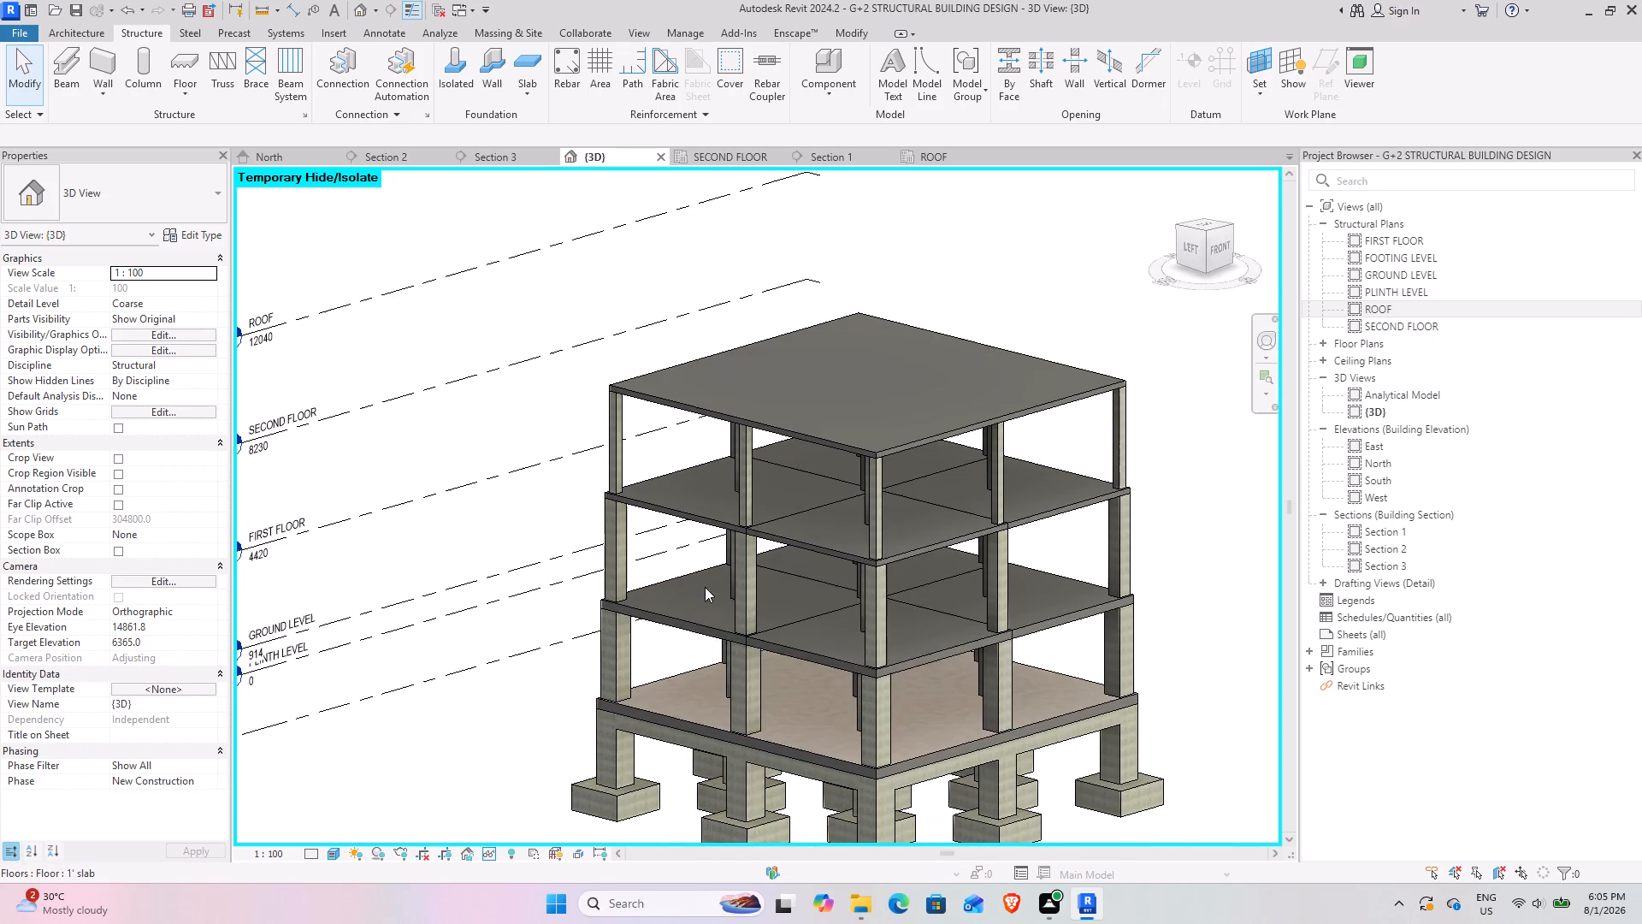
{"action": "middle_click_drag", "start_coordinate": [950, 660], "coordinate": [600, 655], "text": "shift"}
{"action": "middle_click_drag", "start_coordinate": [729, 518], "coordinate": [891, 252]}
{"action": "scroll", "coordinate": [796, 599], "scroll_direction": "up", "scroll_amount": 7}
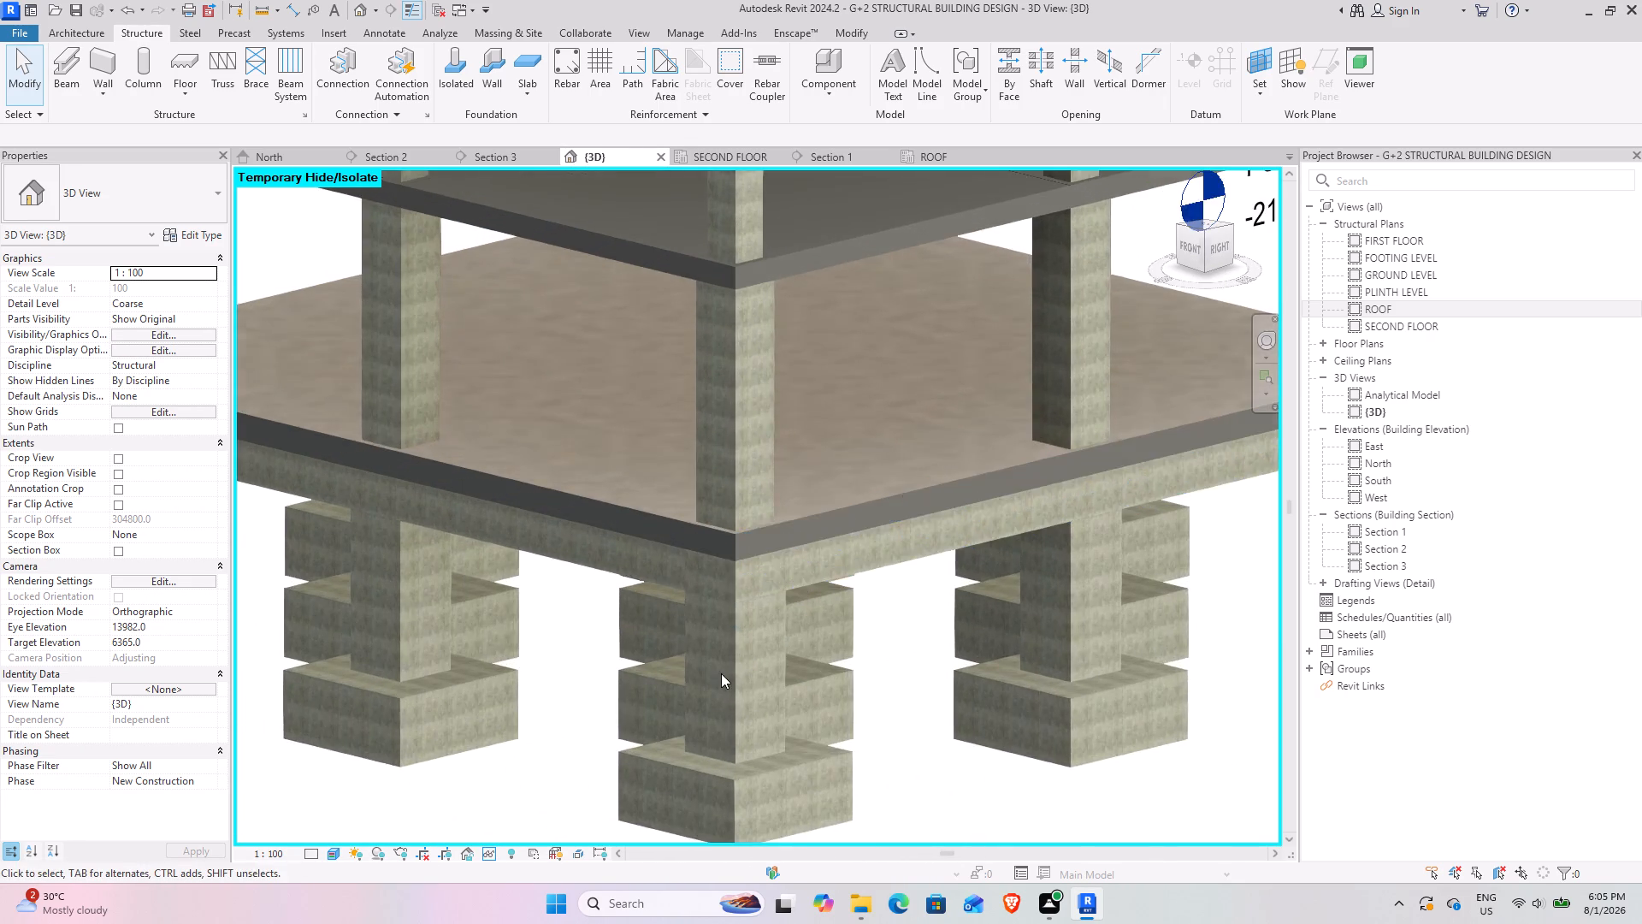
{"action": "middle_click_drag", "start_coordinate": [721, 673], "coordinate": [797, 692], "text": "shift"}
{"action": "scroll", "coordinate": [794, 633], "scroll_direction": "down", "scroll_amount": 11}
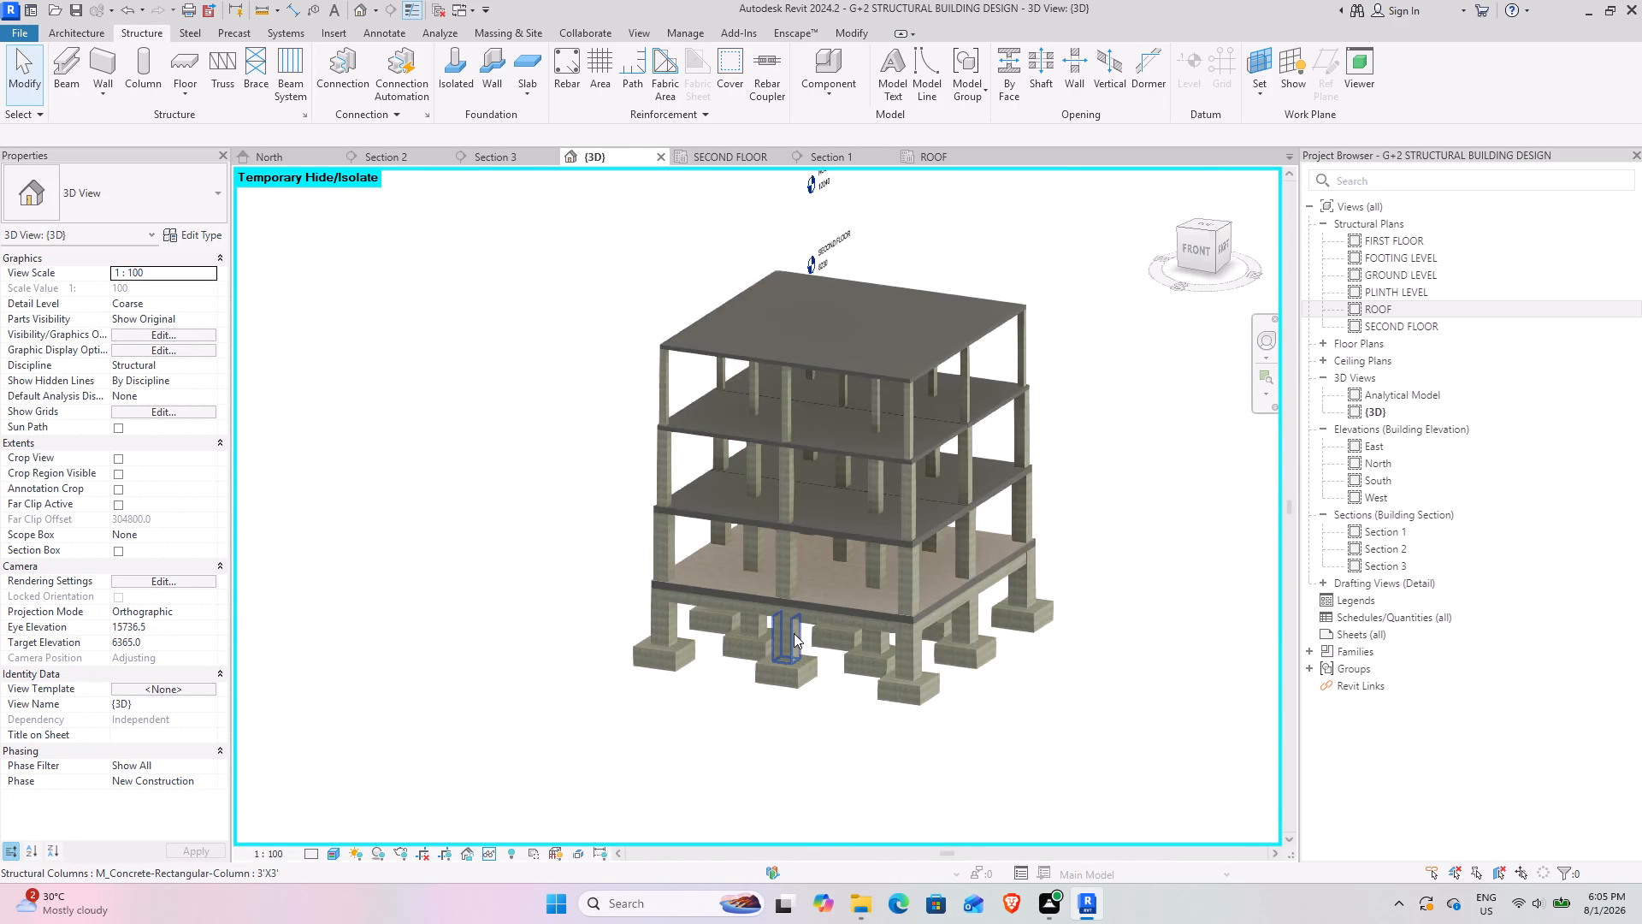
{"action": "scroll", "coordinate": [794, 633], "scroll_direction": "down", "scroll_amount": 2}
{"action": "middle_click_drag", "start_coordinate": [779, 626], "coordinate": [1106, 560], "text": "shift"}
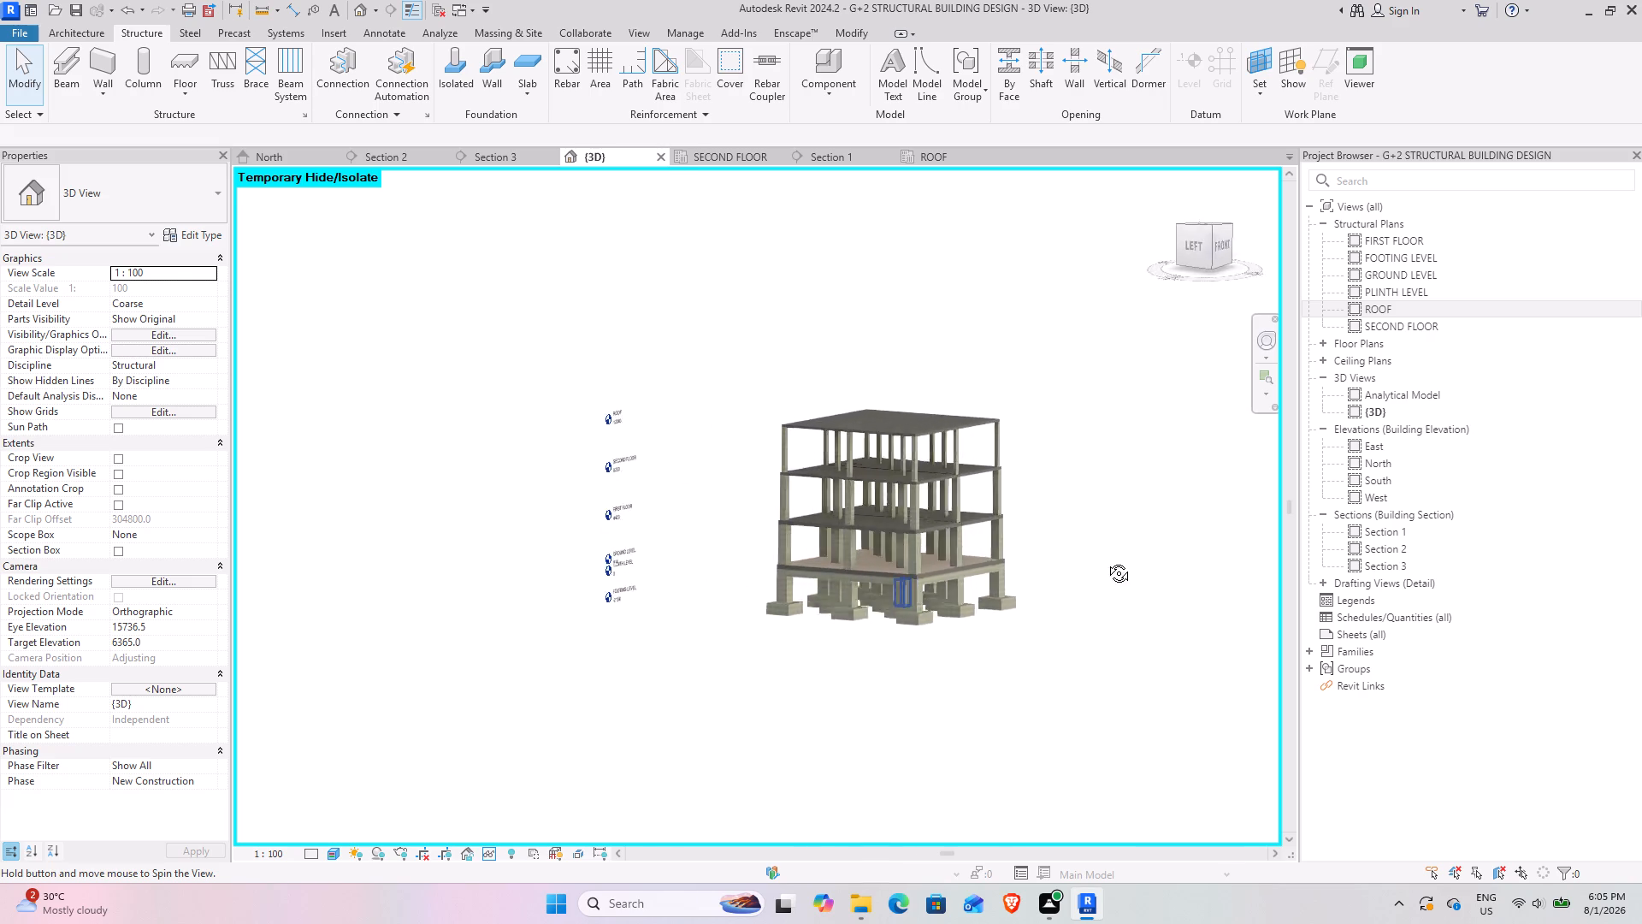
{"action": "middle_click_drag", "start_coordinate": [1106, 560], "coordinate": [1158, 523], "text": "shift"}
{"action": "scroll", "coordinate": [1001, 364], "scroll_direction": "up", "scroll_amount": 8}
{"action": "middle_click_drag", "start_coordinate": [913, 649], "coordinate": [924, 572], "text": "shift"}
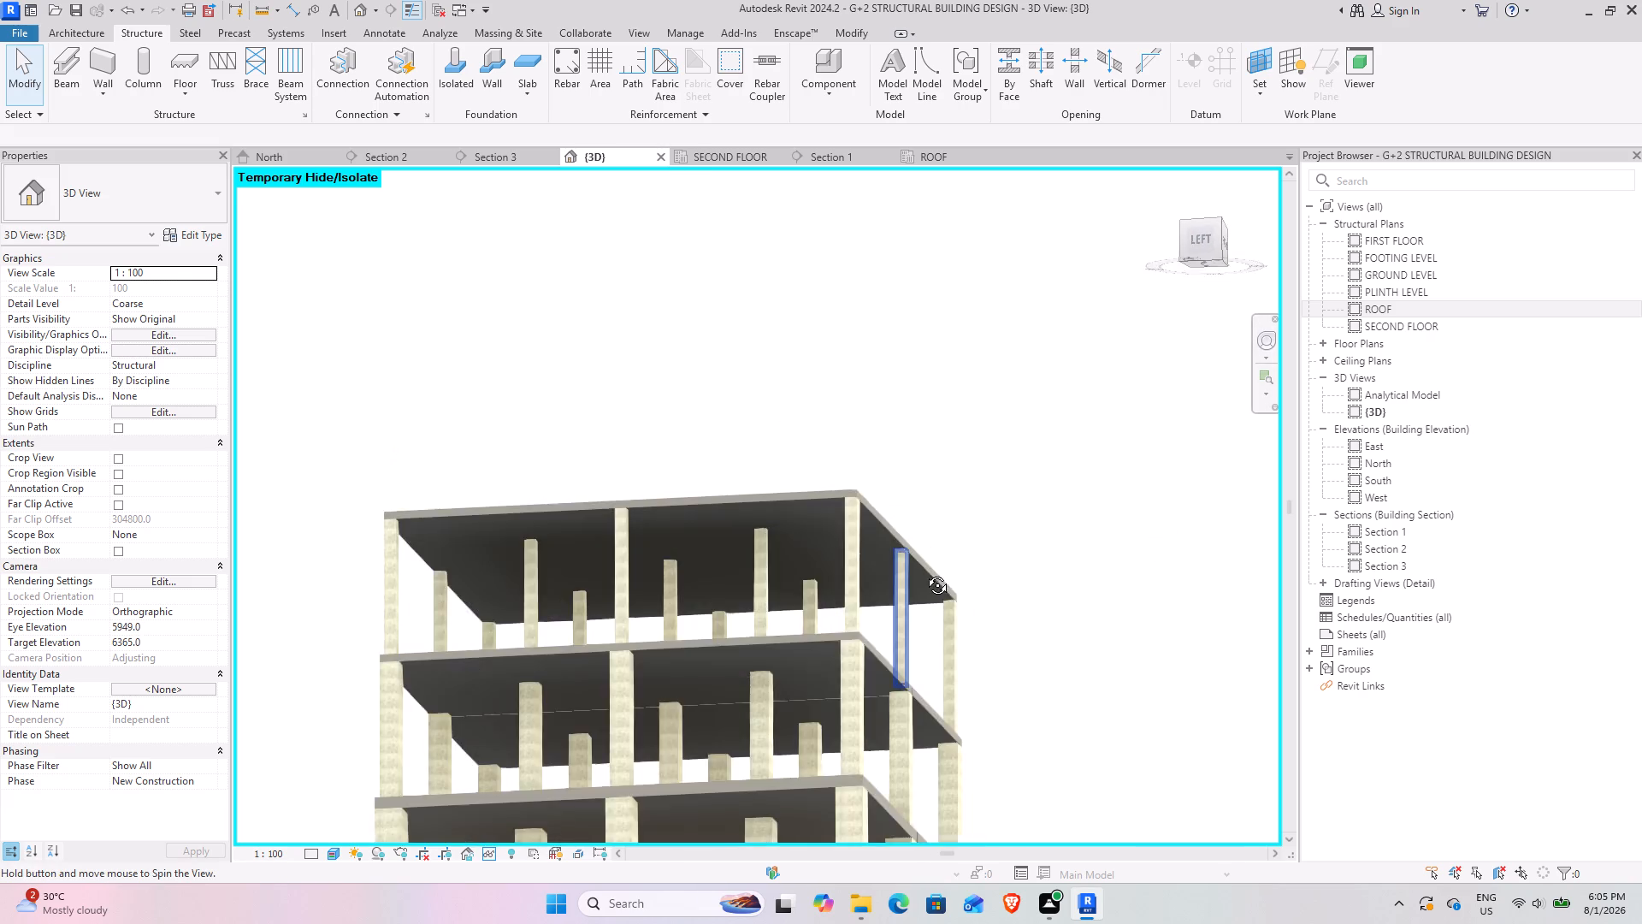
{"action": "middle_click_drag", "start_coordinate": [924, 572], "coordinate": [717, 729], "text": "shift"}
{"action": "scroll", "coordinate": [722, 693], "scroll_direction": "down", "scroll_amount": 4}
{"action": "middle_click_drag", "start_coordinate": [736, 666], "coordinate": [837, 465]}
{"action": "middle_click_drag", "start_coordinate": [792, 607], "coordinate": [800, 601], "text": "shift"}
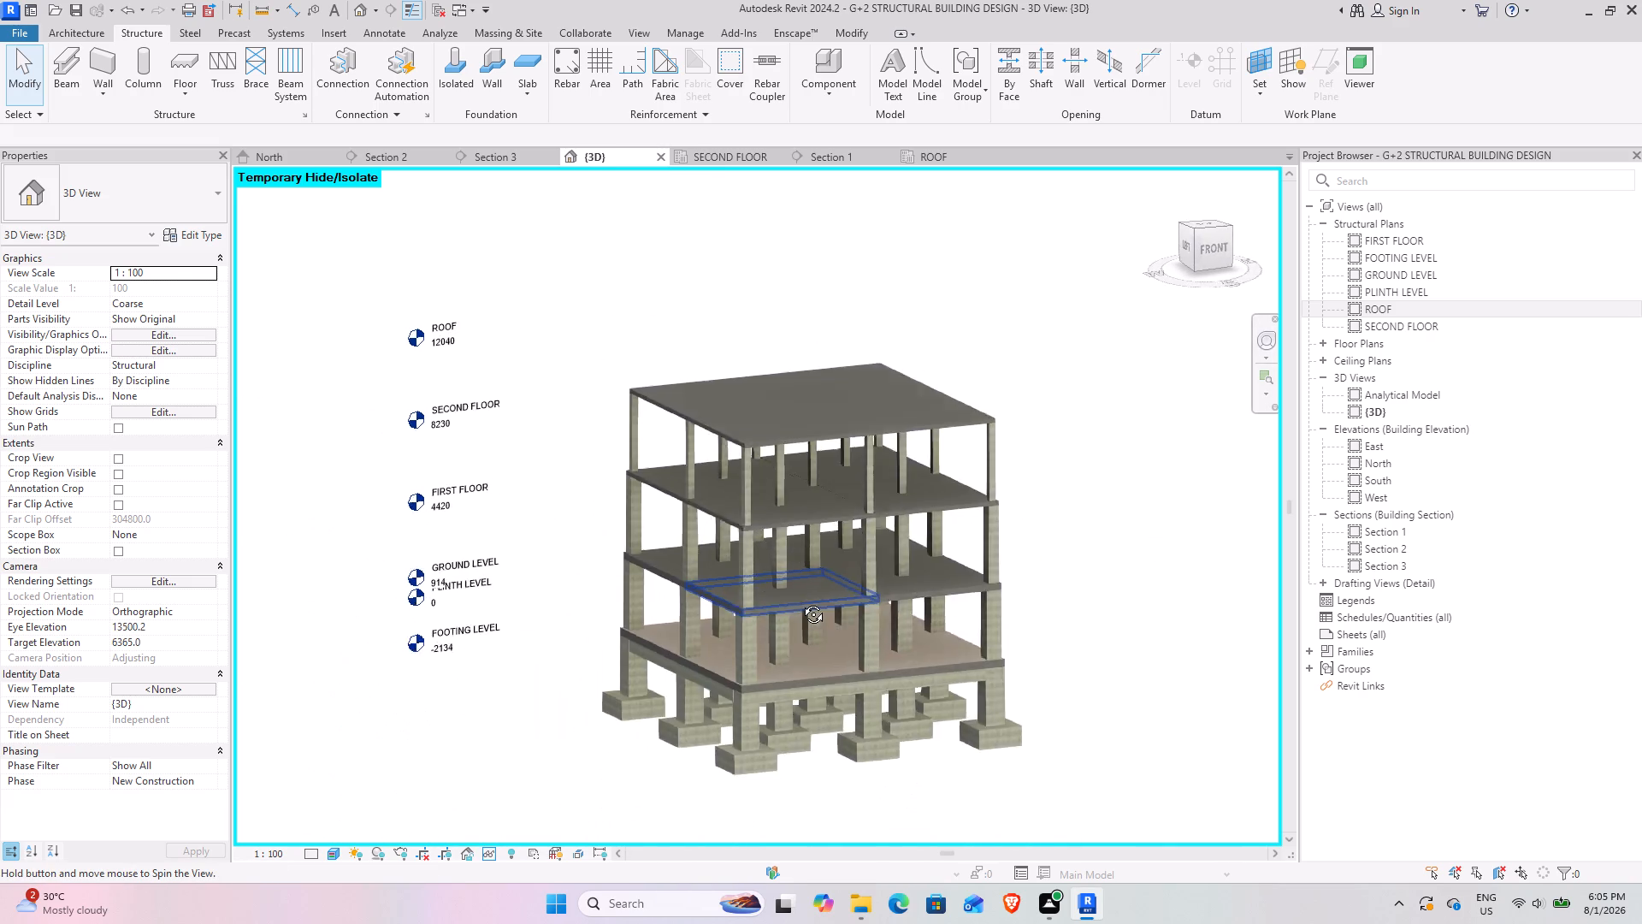
{"action": "middle_click_drag", "start_coordinate": [800, 601], "coordinate": [877, 588], "text": "shift"}
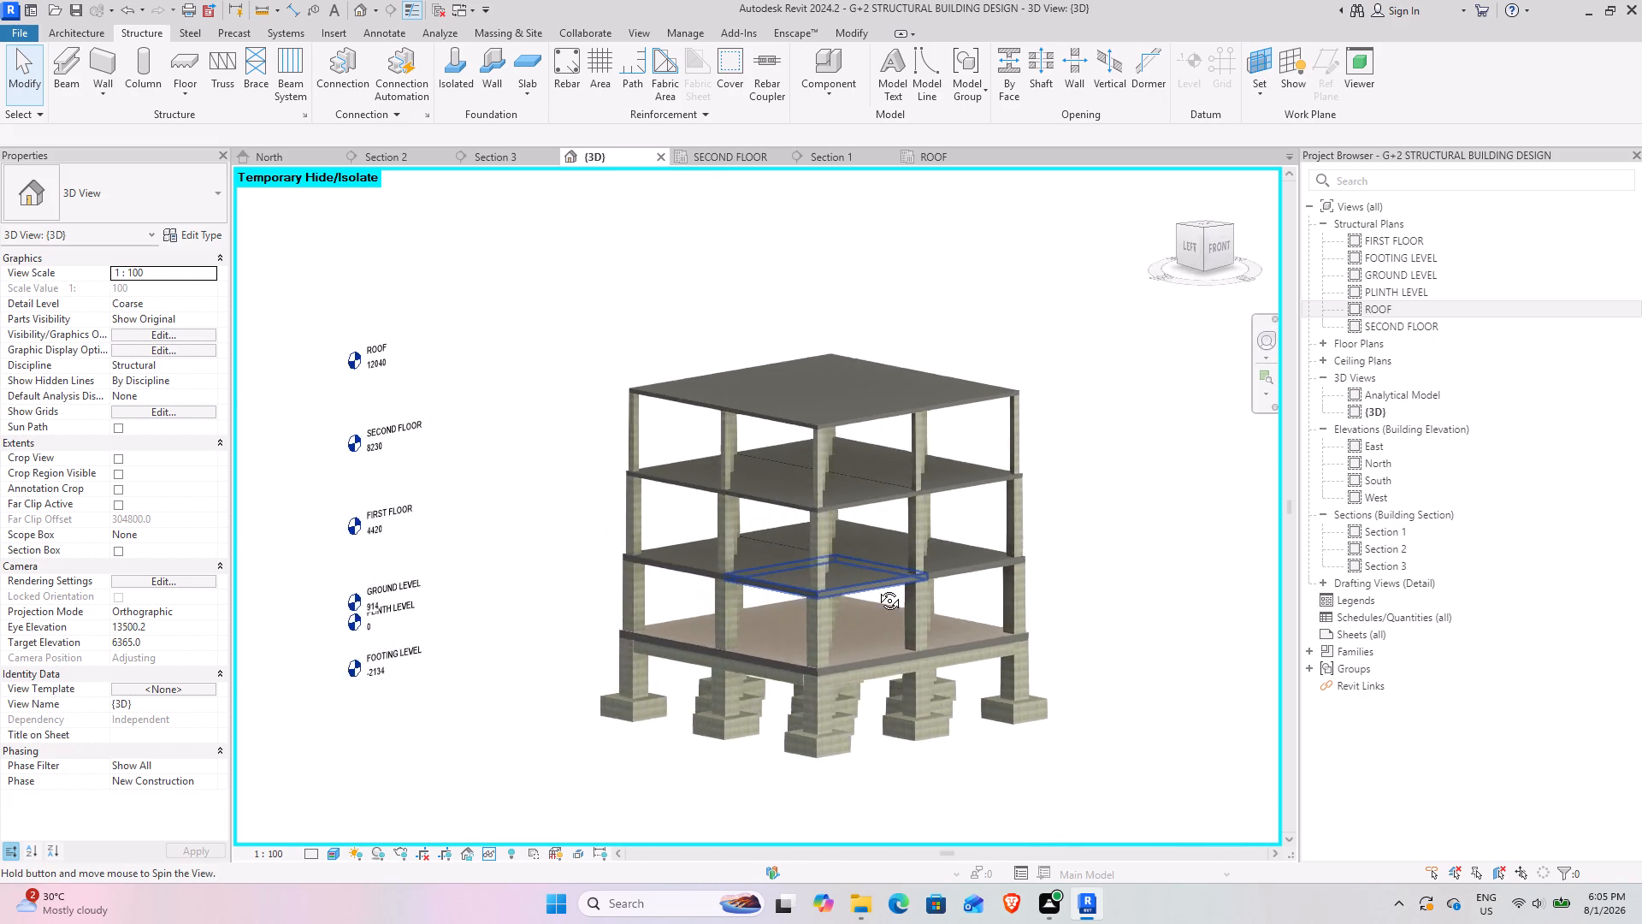
Examine the bare concrete frame's slabs, columns, plinth beams and footings from the left, front and above in the {3D} view.
{"action": "middle_click_drag", "start_coordinate": [877, 588], "coordinate": [907, 585], "text": "shift"}
{"action": "scroll", "coordinate": [784, 596], "scroll_direction": "up", "scroll_amount": 6}
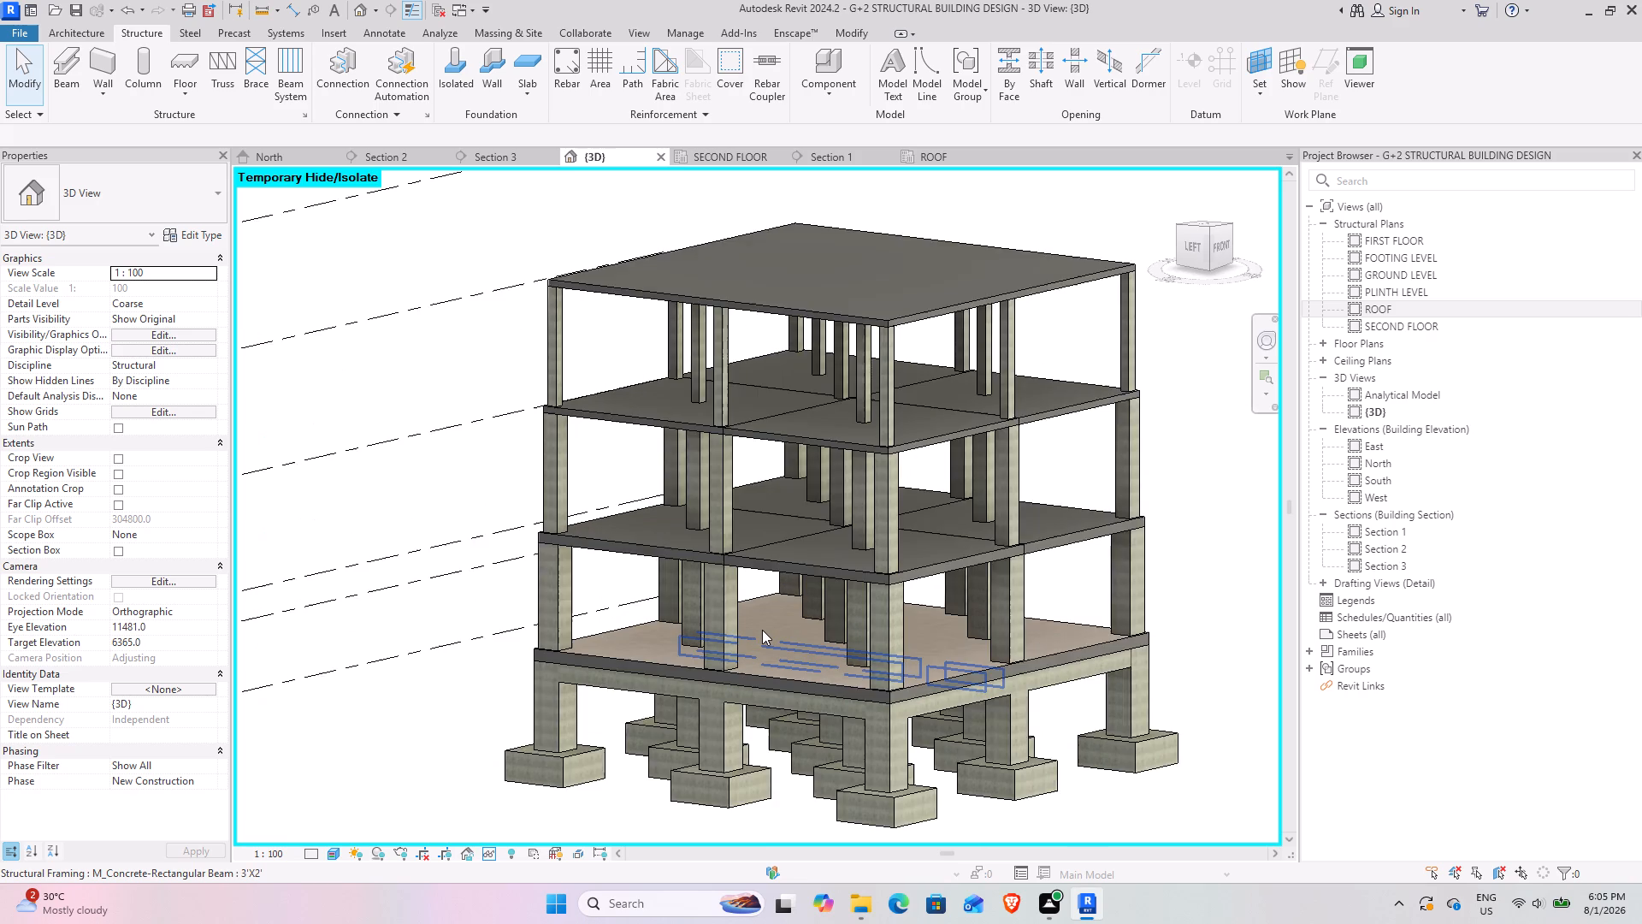
{"action": "scroll", "coordinate": [762, 630], "scroll_direction": "up", "scroll_amount": 3}
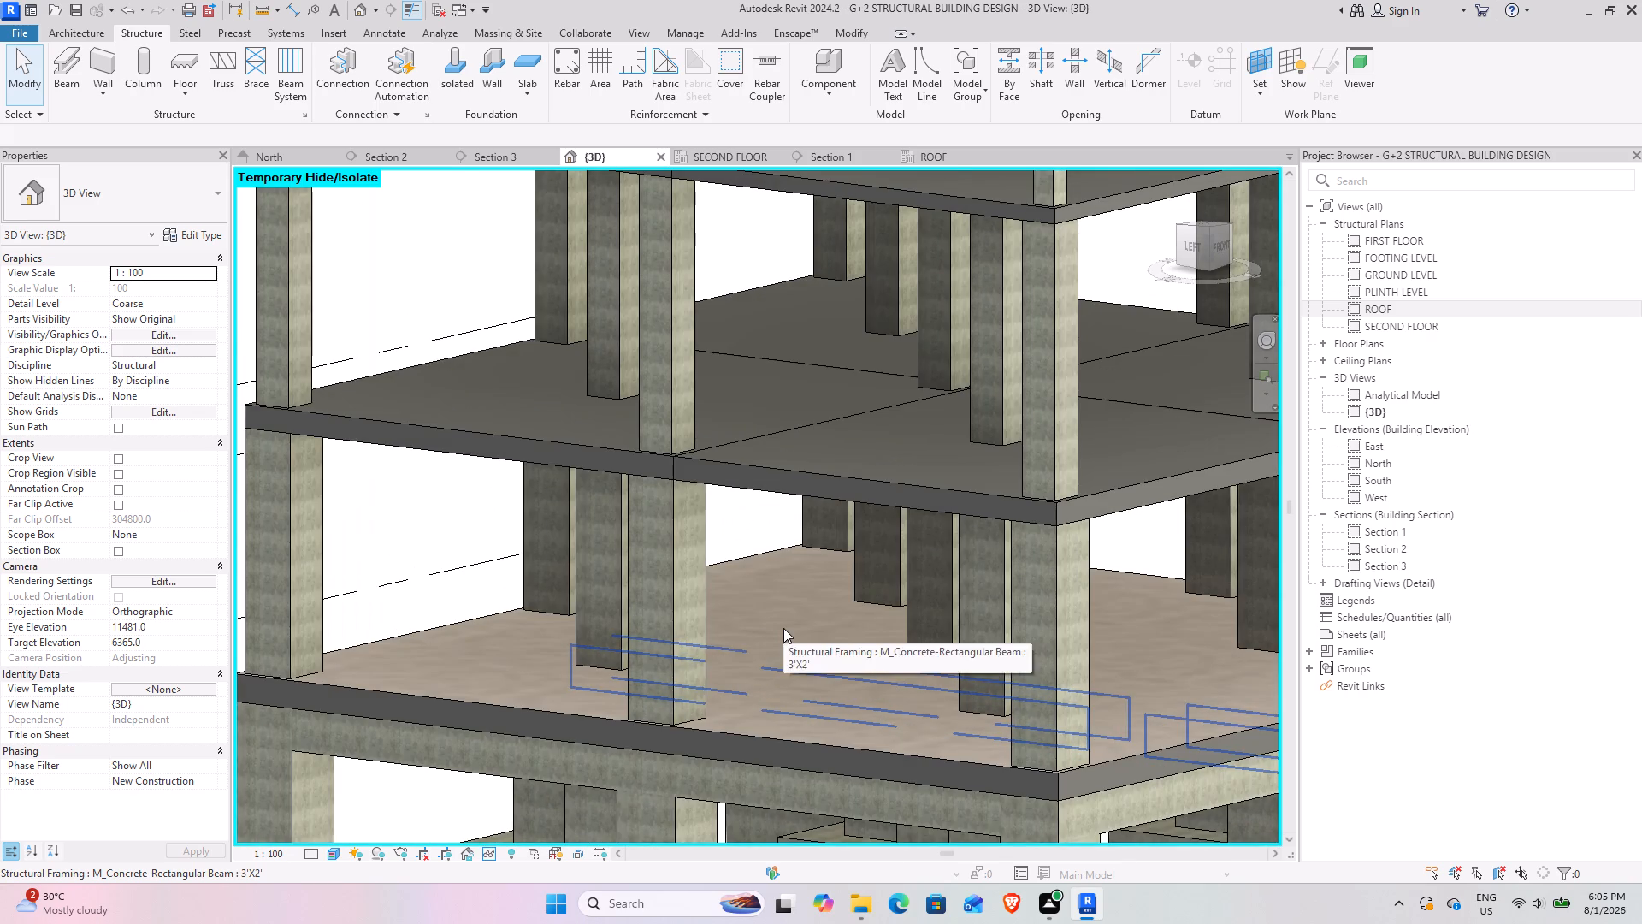
{"action": "scroll", "coordinate": [783, 628], "scroll_direction": "down", "scroll_amount": 2}
{"action": "scroll", "coordinate": [766, 465], "scroll_direction": "up", "scroll_amount": 3}
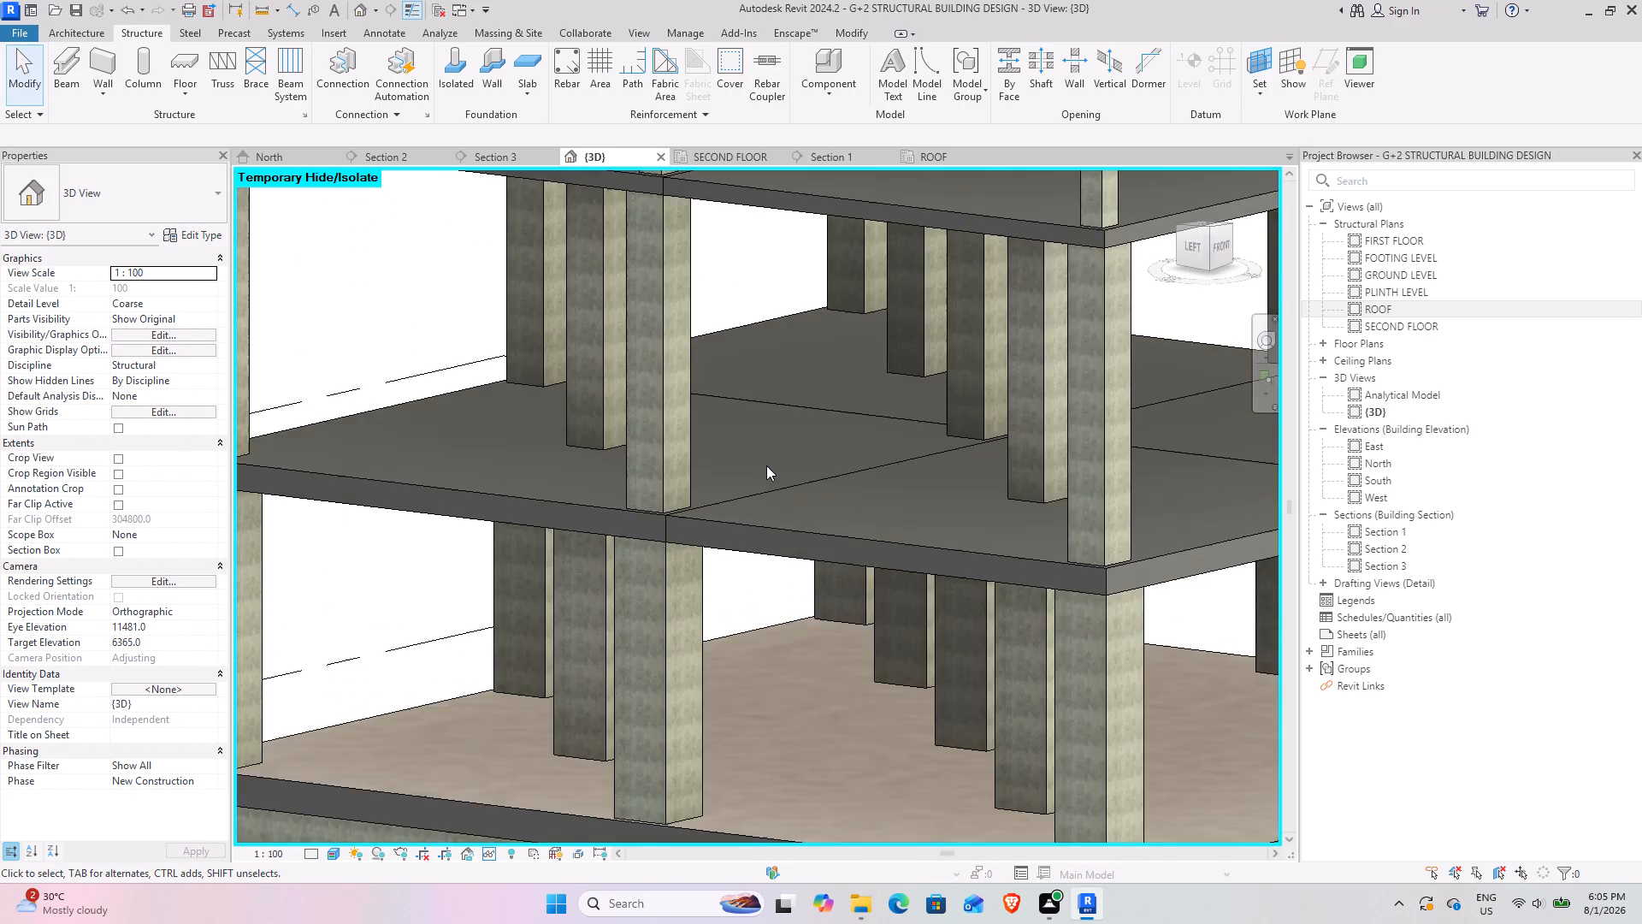
{"action": "scroll", "coordinate": [762, 465], "scroll_direction": "down", "scroll_amount": 10}
{"action": "middle_click_drag", "start_coordinate": [824, 590], "coordinate": [897, 554], "text": "shift"}
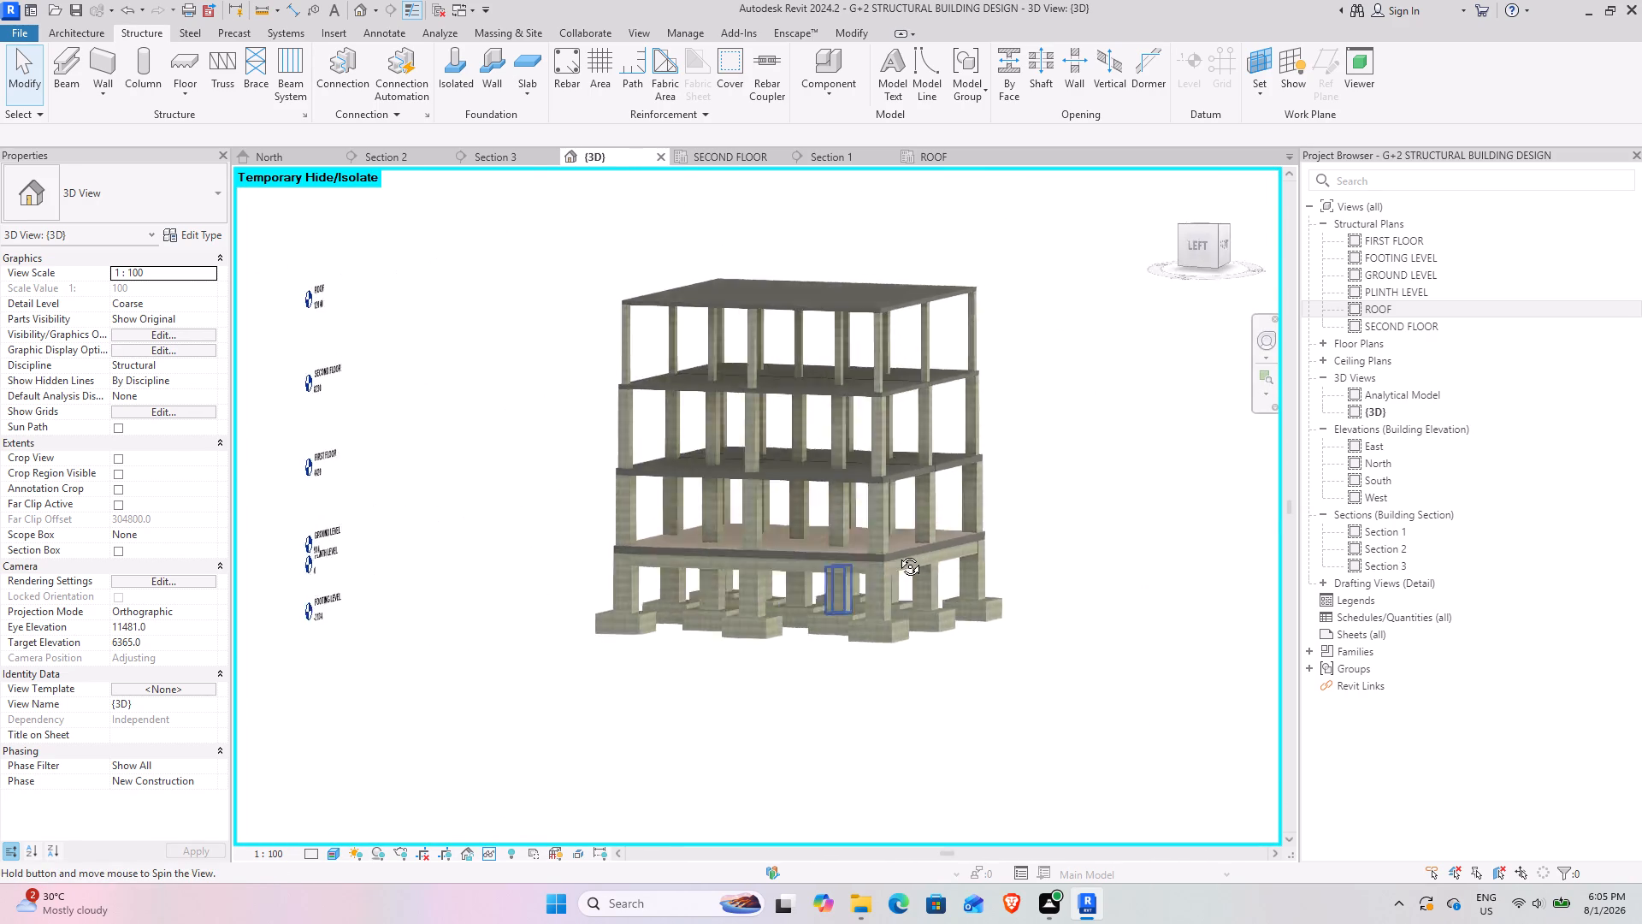
{"action": "middle_click_drag", "start_coordinate": [897, 554], "coordinate": [857, 545], "text": "shift"}
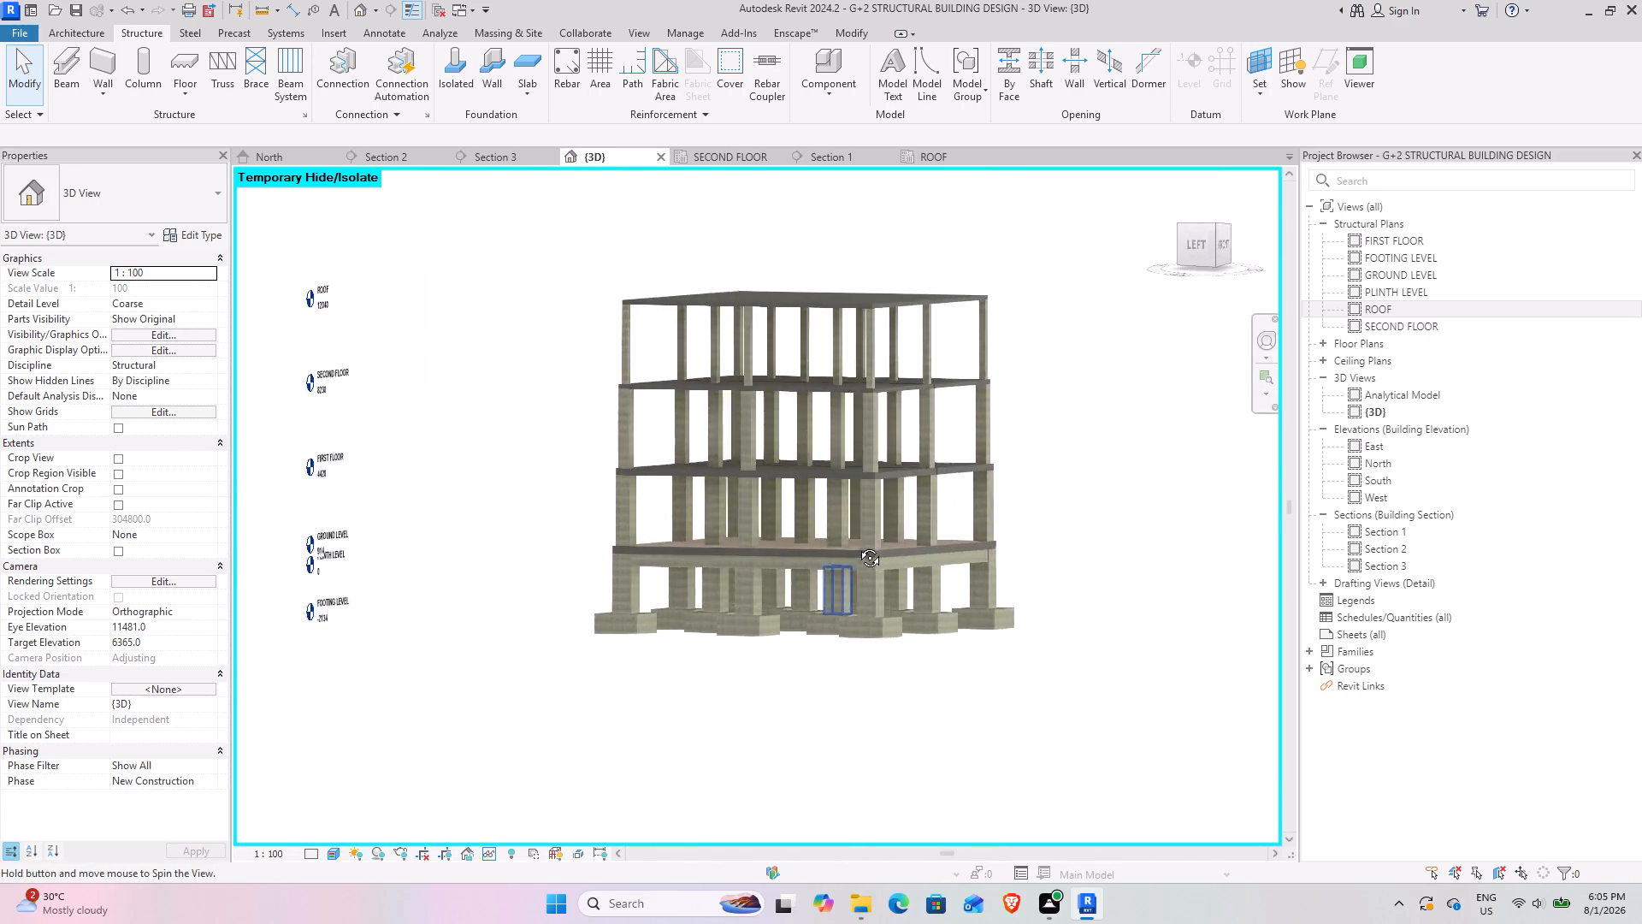
{"action": "middle_click_drag", "start_coordinate": [857, 545], "coordinate": [949, 552], "text": "shift"}
{"action": "scroll", "coordinate": [768, 312], "scroll_direction": "up", "scroll_amount": 4}
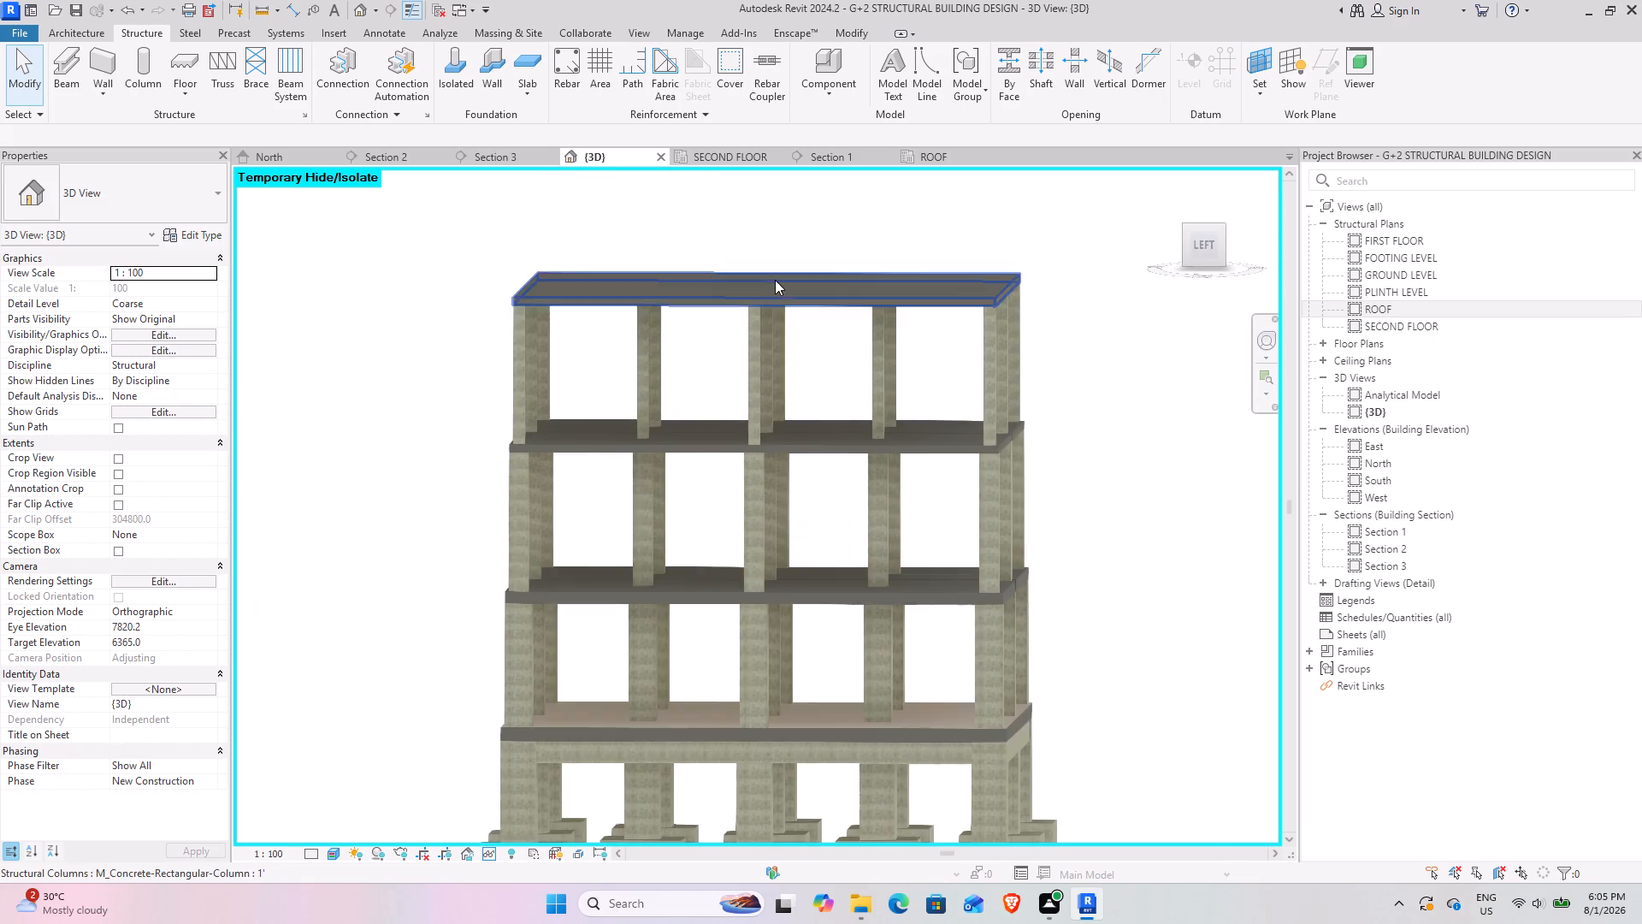
{"action": "scroll", "coordinate": [735, 401], "scroll_direction": "up", "scroll_amount": 1}
{"action": "middle_click_drag", "start_coordinate": [736, 399], "coordinate": [738, 442]}
{"action": "scroll", "coordinate": [735, 444], "scroll_direction": "down", "scroll_amount": 4}
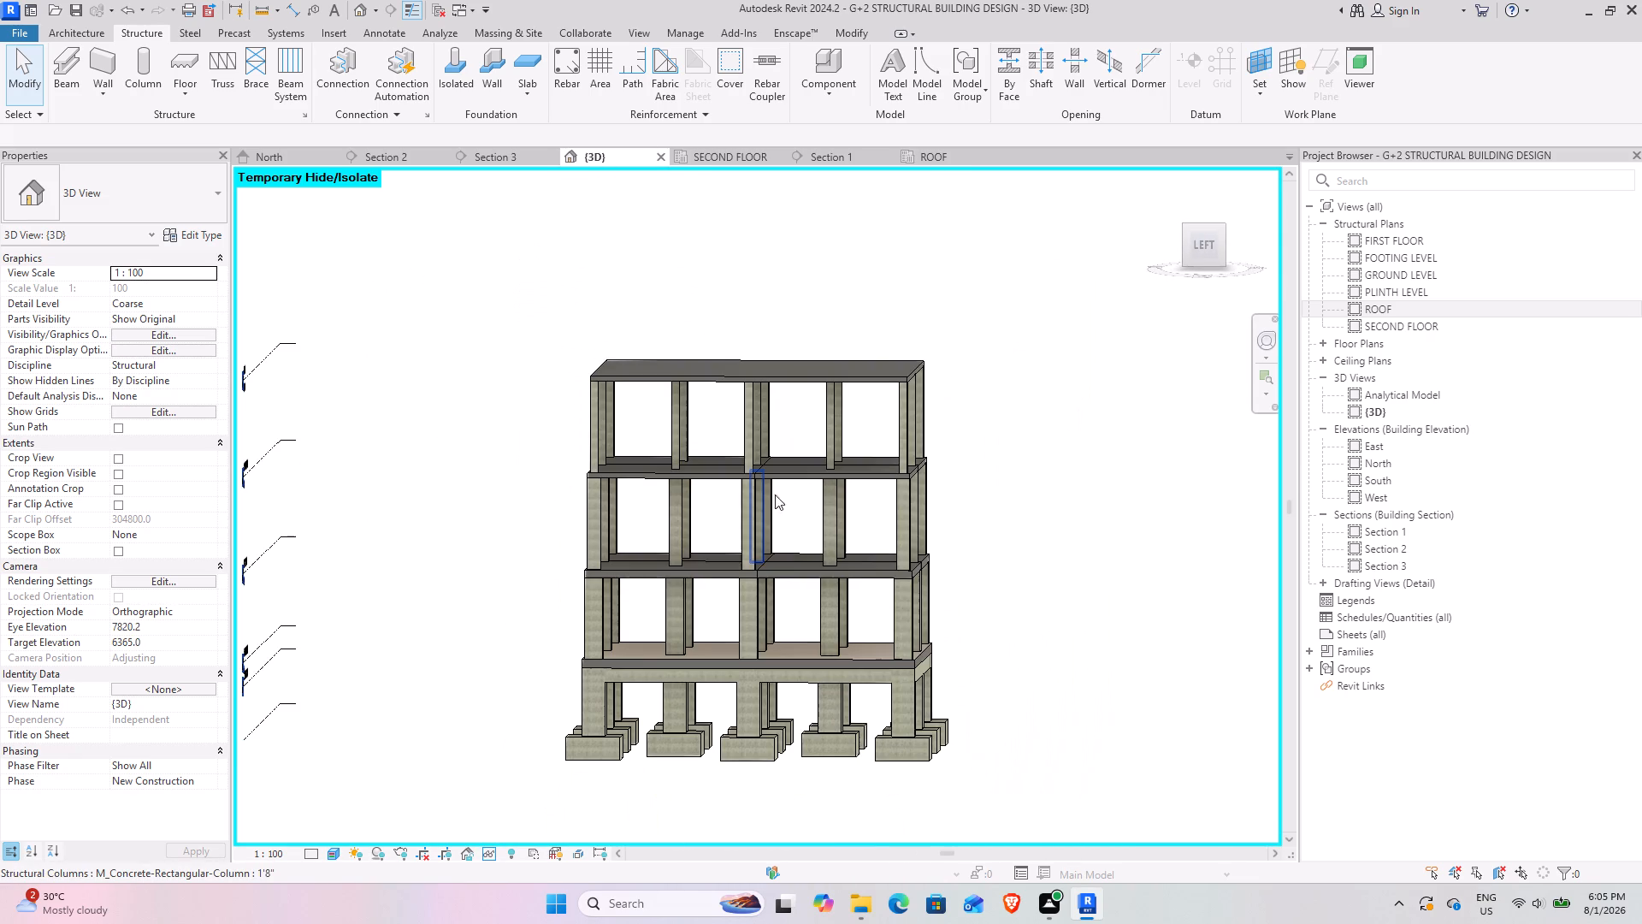
{"action": "middle_click_drag", "start_coordinate": [795, 498], "coordinate": [730, 507], "text": "shift"}
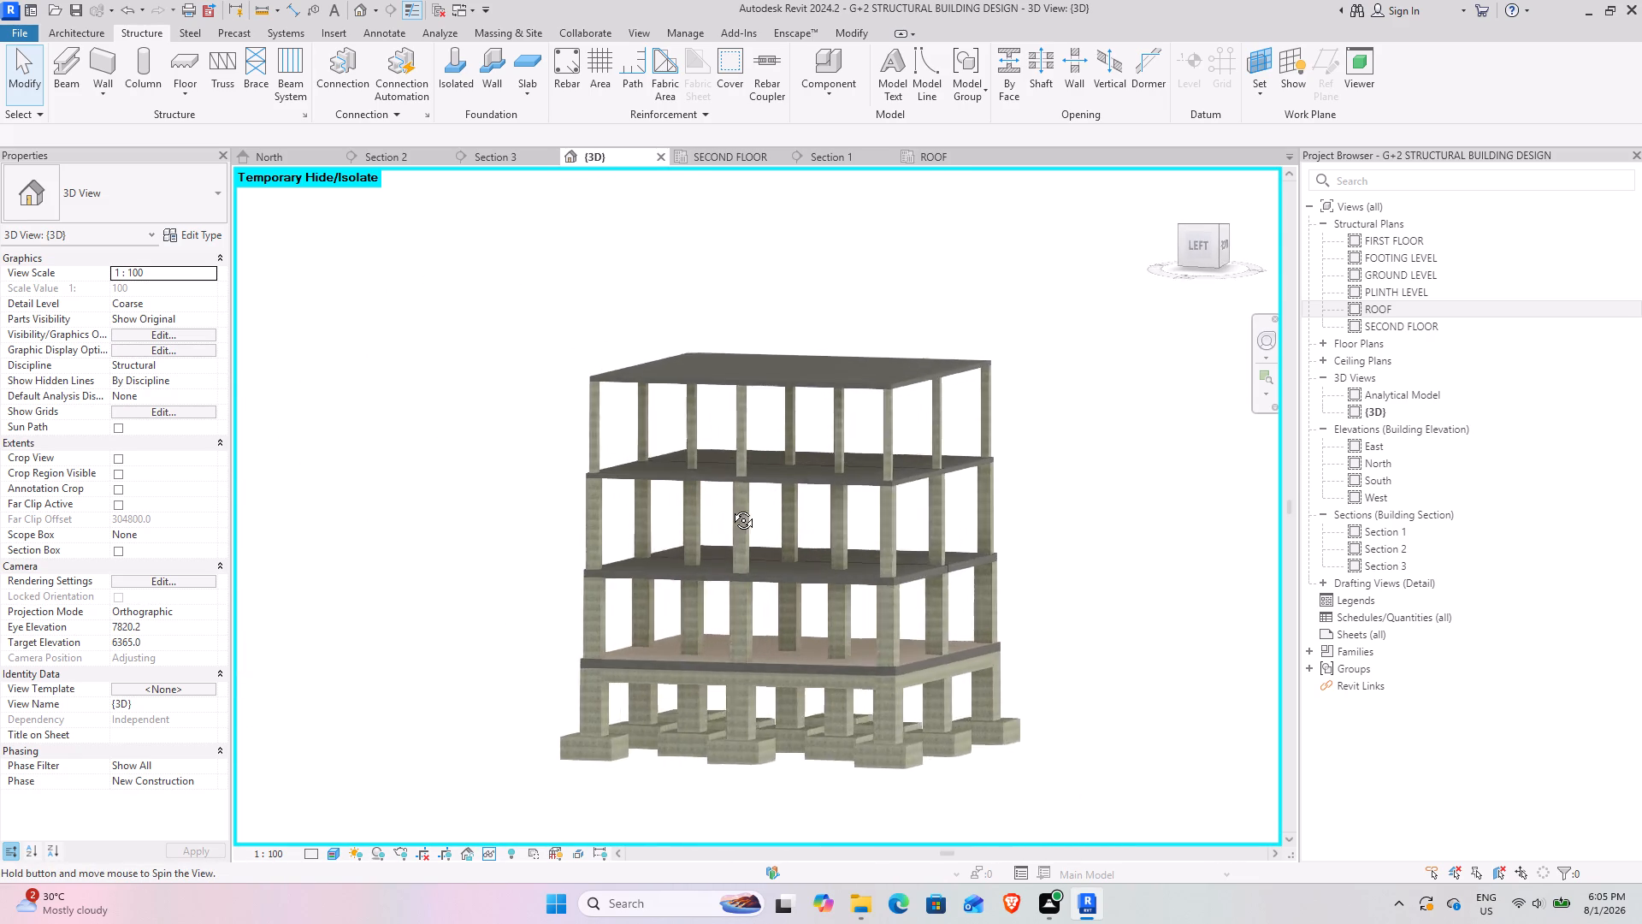
{"action": "middle_click_drag", "start_coordinate": [730, 507], "coordinate": [523, 587], "text": "shift"}
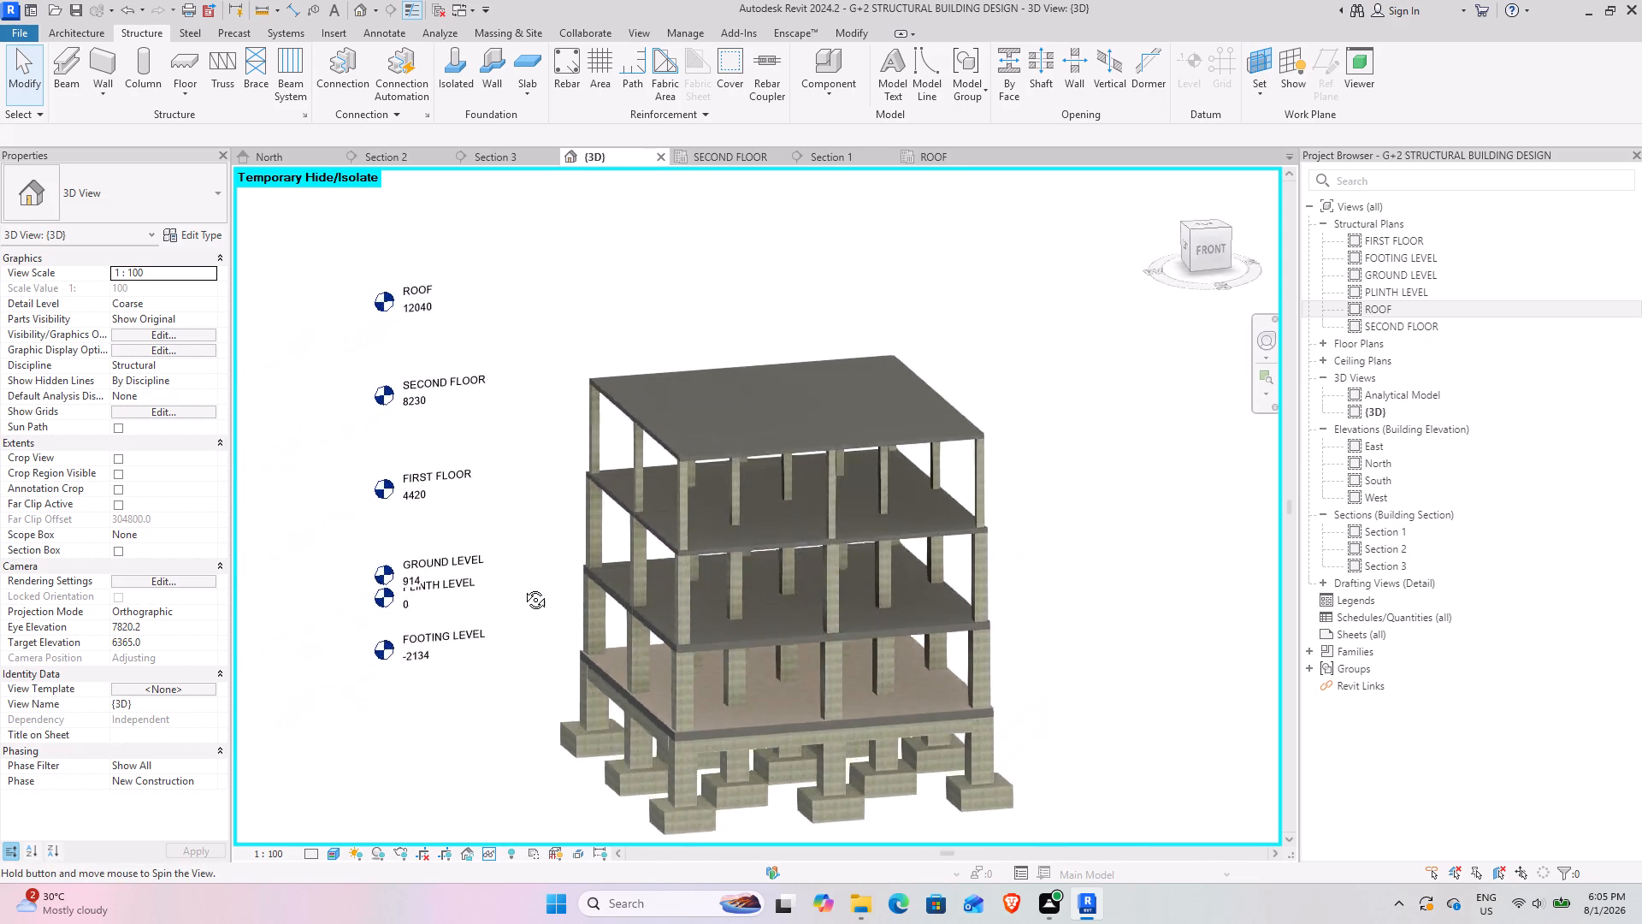
{"action": "middle_click_drag", "start_coordinate": [523, 587], "coordinate": [670, 491], "text": "shift"}
{"action": "scroll", "coordinate": [733, 371], "scroll_direction": "up", "scroll_amount": 3}
{"action": "middle_click_drag", "start_coordinate": [814, 444], "coordinate": [794, 471], "text": "shift"}
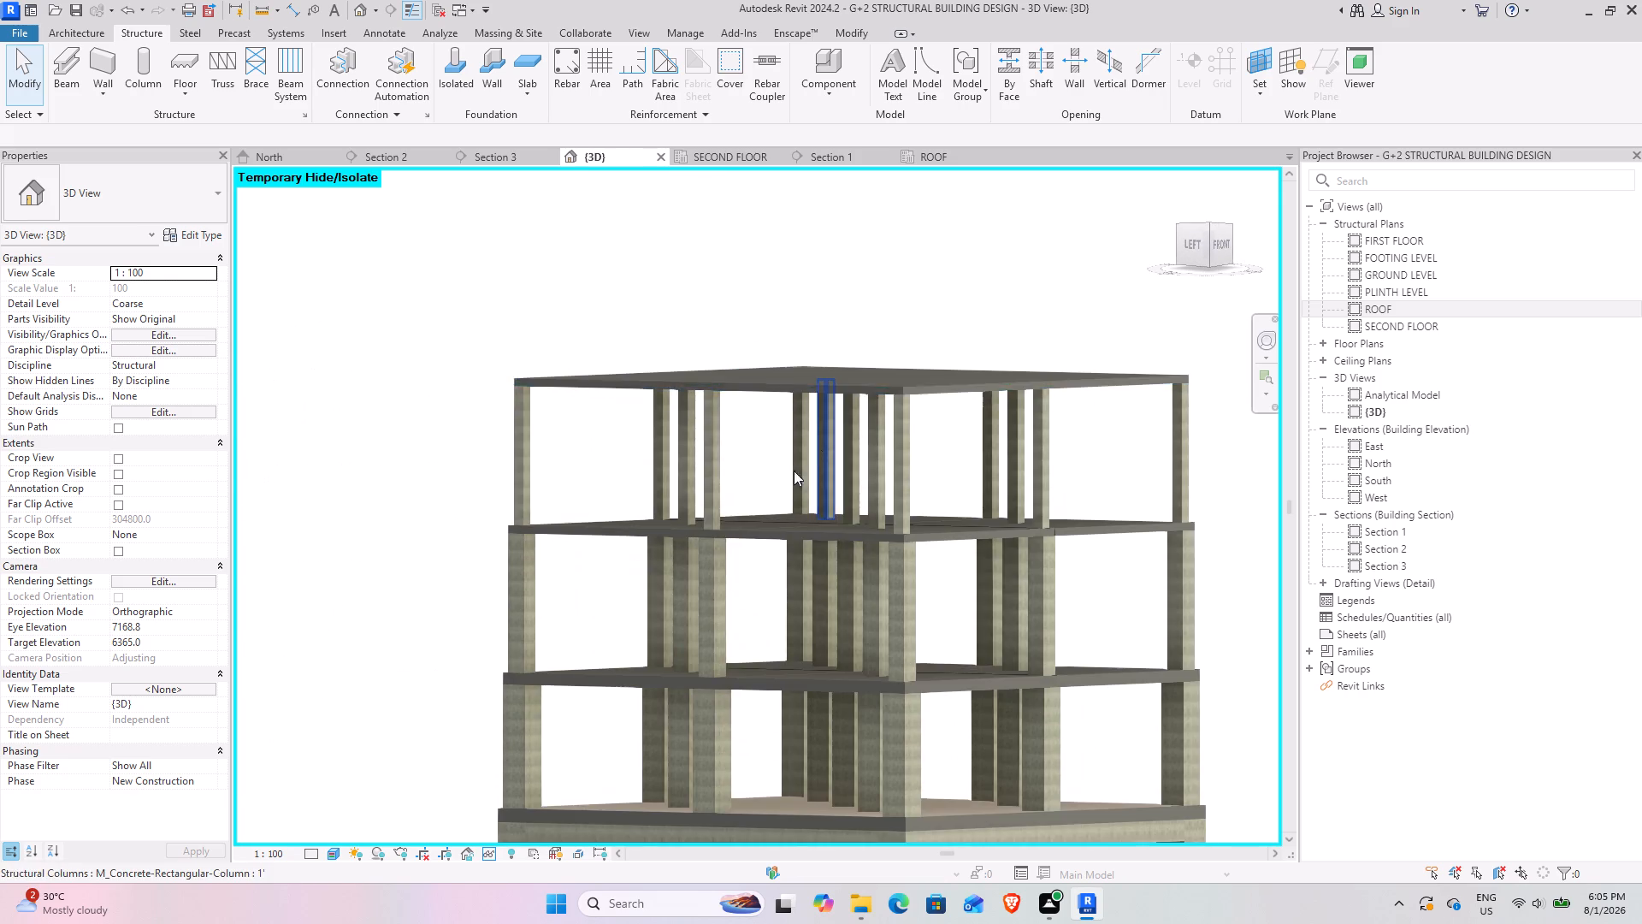
{"action": "middle_click_drag", "start_coordinate": [794, 471], "coordinate": [755, 623], "text": "shift"}
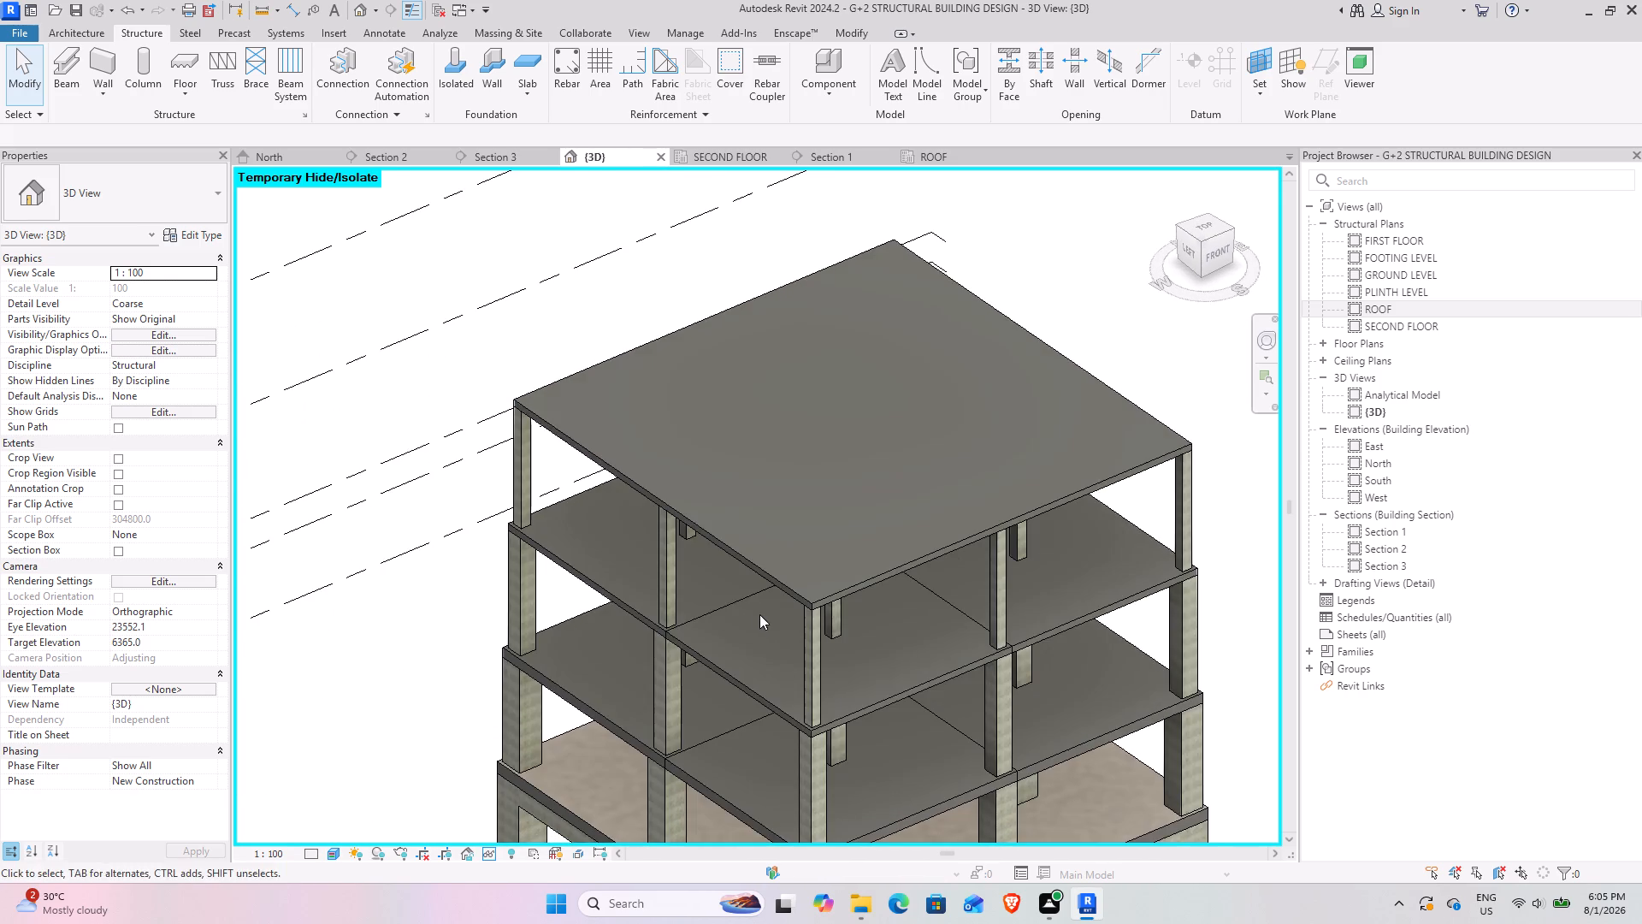
{"action": "middle_click_drag", "start_coordinate": [655, 639], "coordinate": [865, 396]}
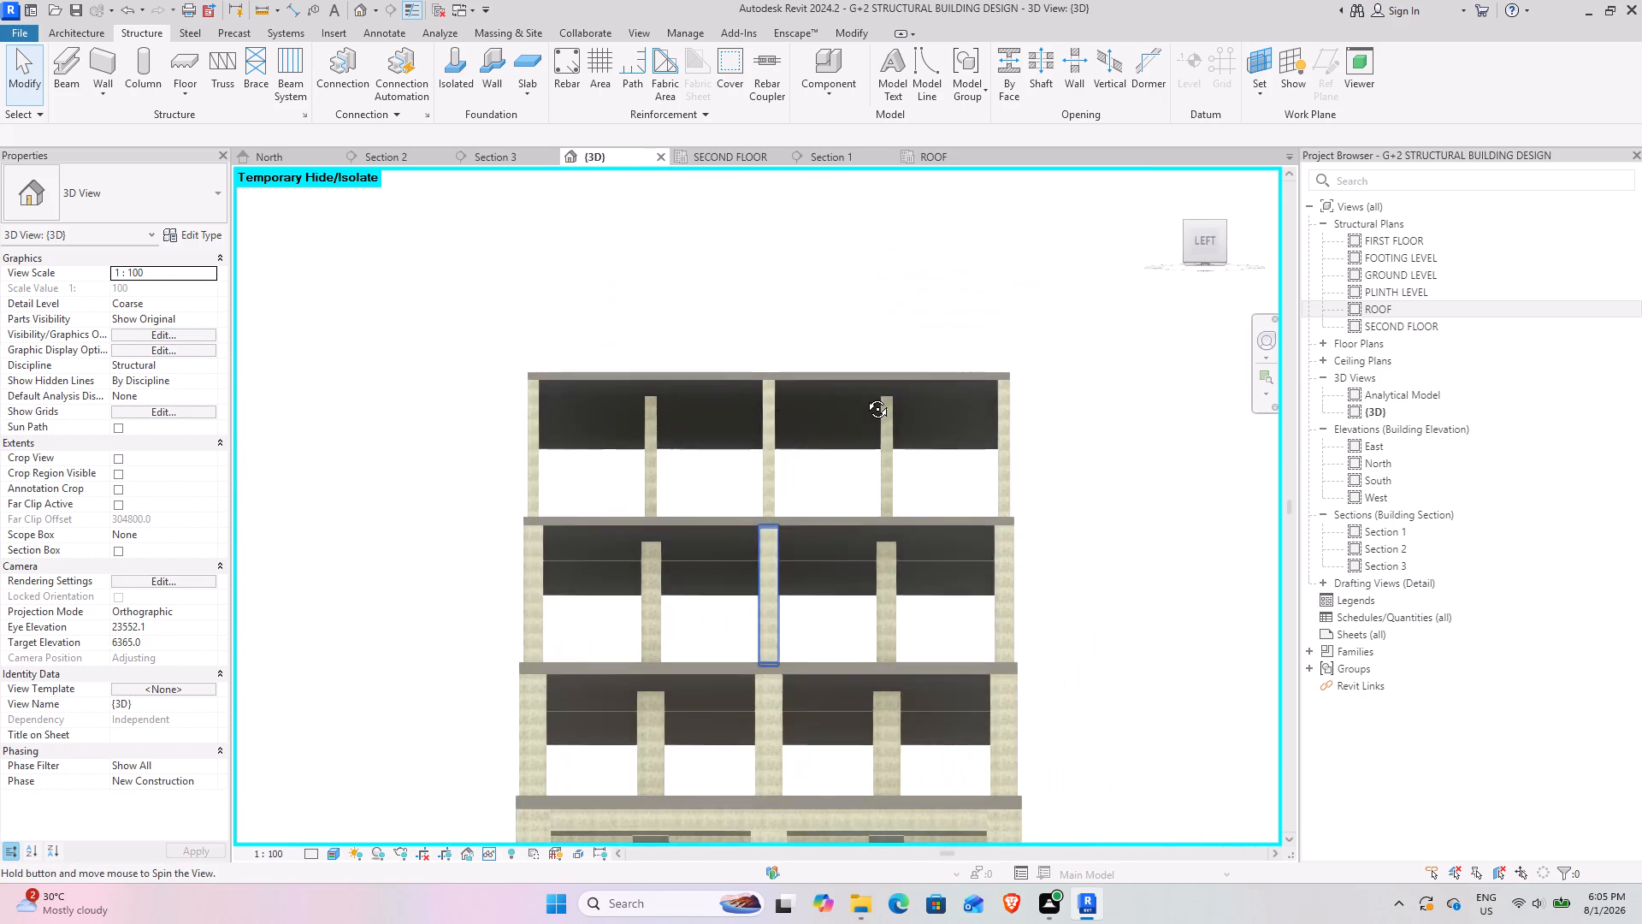
{"action": "middle_click_drag", "start_coordinate": [865, 396], "coordinate": [790, 483]}
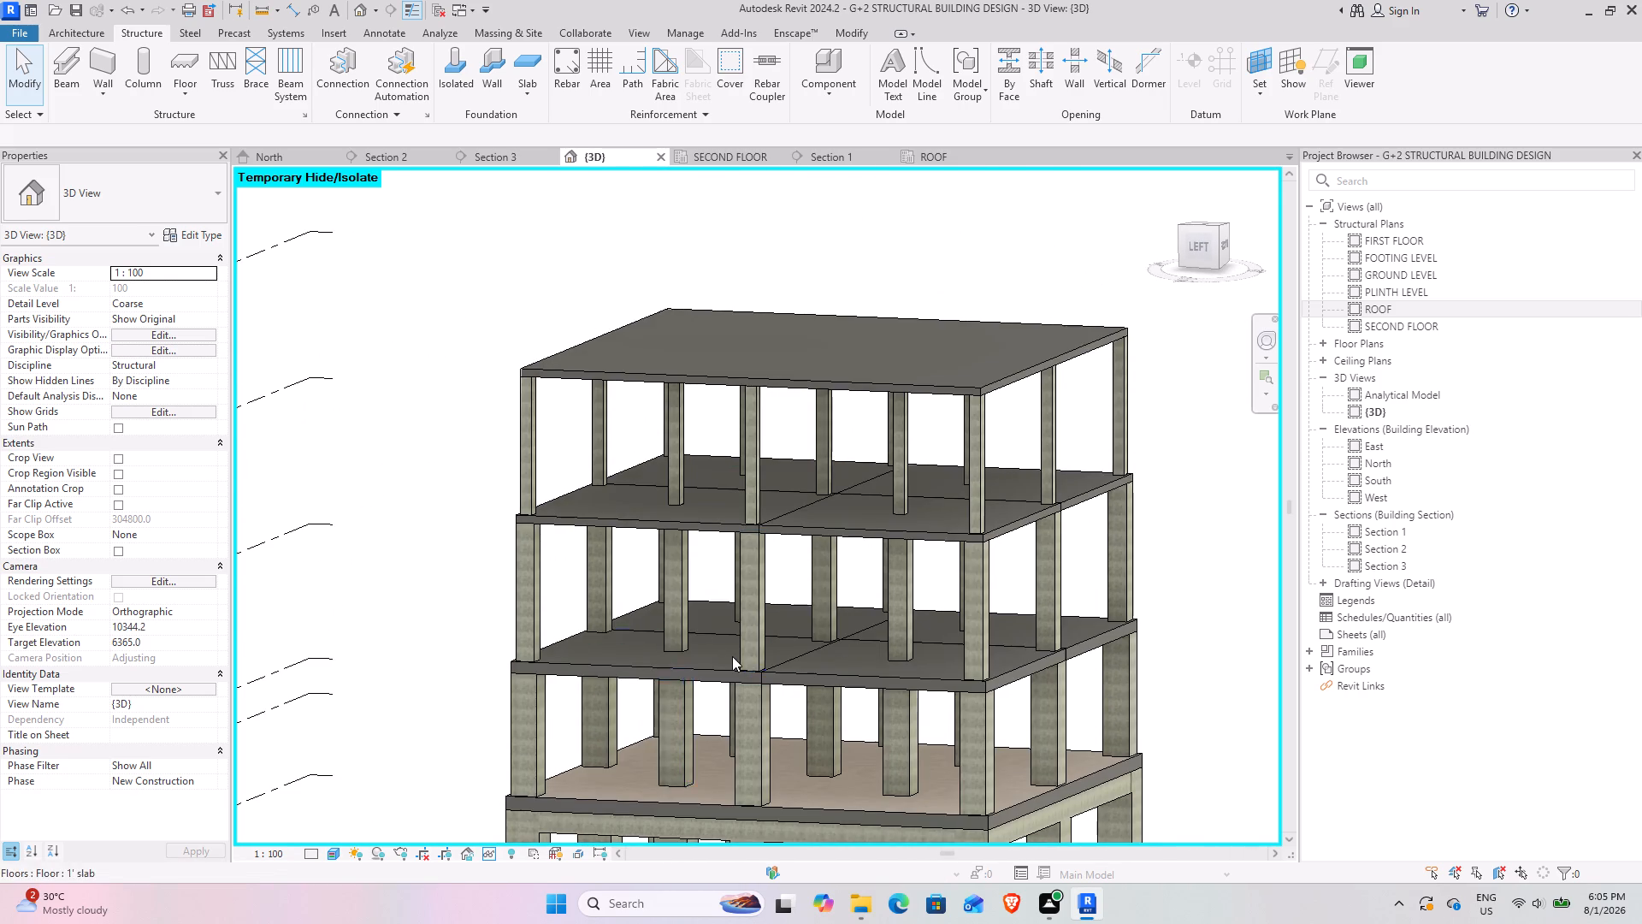
{"action": "scroll", "coordinate": [732, 656], "scroll_direction": "down", "scroll_amount": 2}
{"action": "middle_click_drag", "start_coordinate": [806, 565], "coordinate": [776, 635]}
{"action": "middle_click_drag", "start_coordinate": [901, 563], "coordinate": [697, 629]}
{"action": "scroll", "coordinate": [747, 686], "scroll_direction": "up", "scroll_amount": 3}
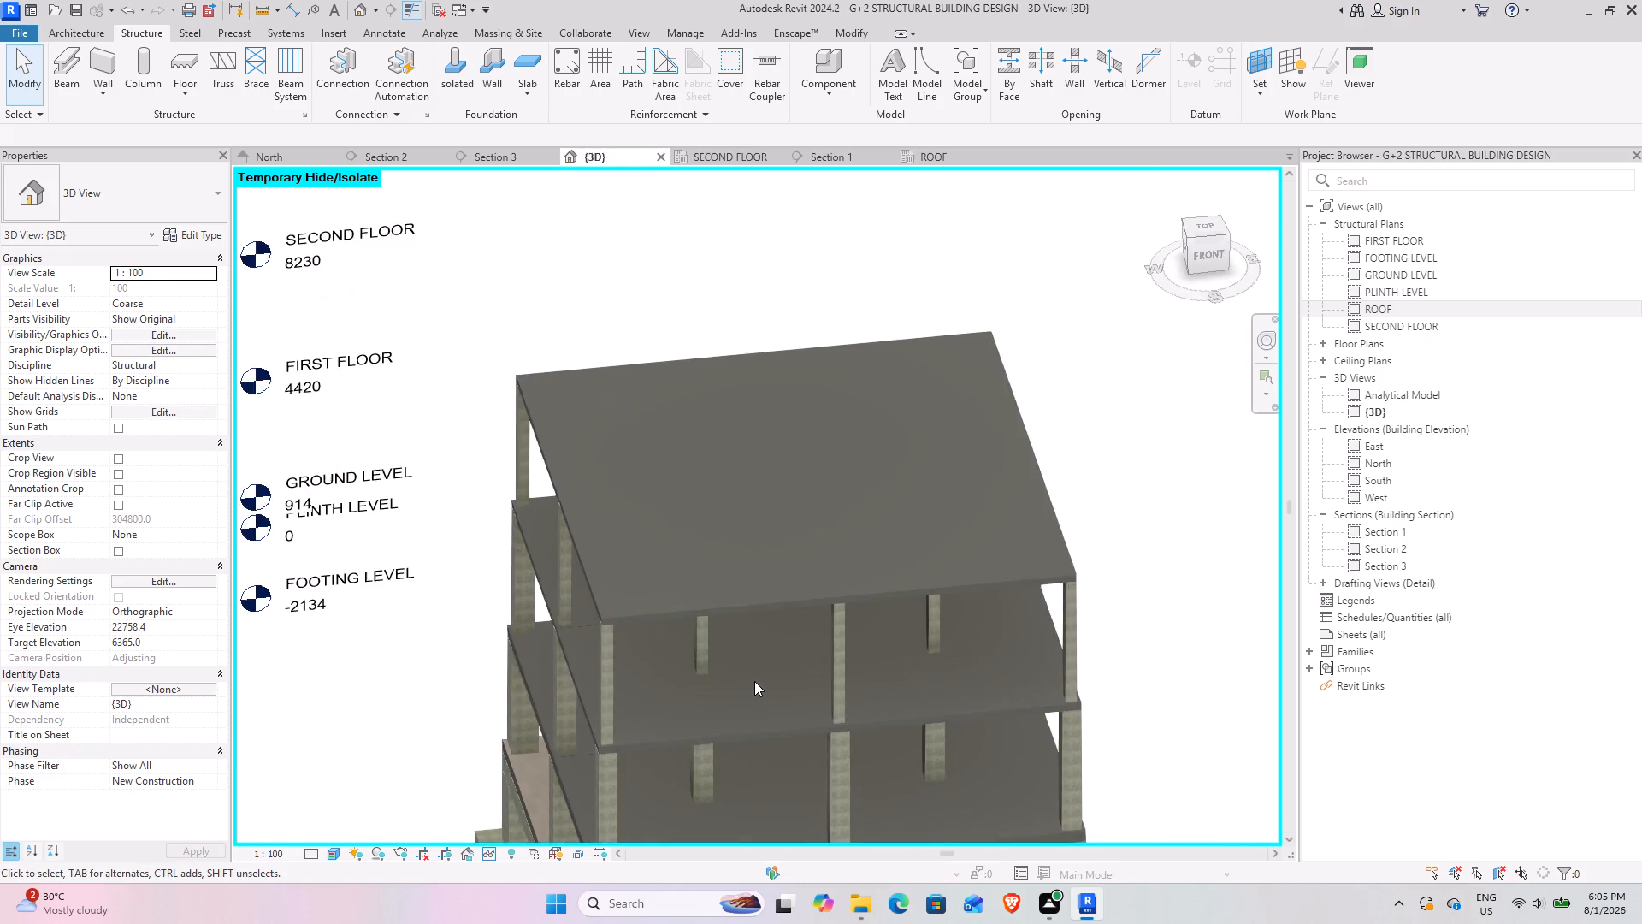
{"action": "scroll", "coordinate": [754, 681], "scroll_direction": "up", "scroll_amount": 4}
{"action": "scroll", "coordinate": [887, 731], "scroll_direction": "down", "scroll_amount": 4}
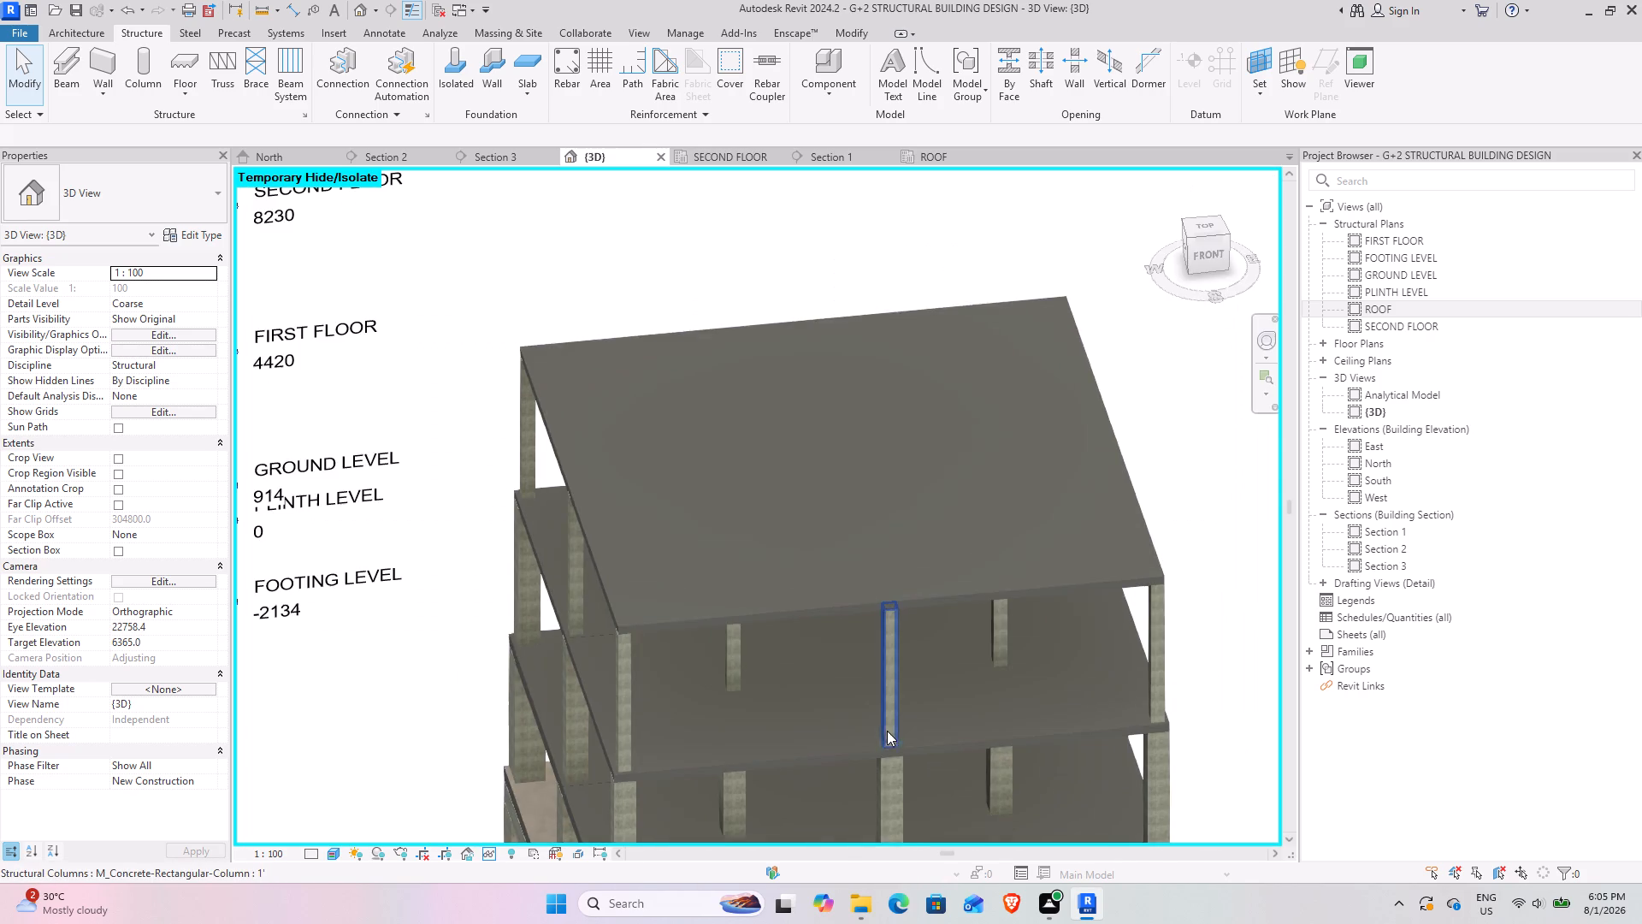
{"action": "middle_click_drag", "start_coordinate": [888, 734], "coordinate": [848, 682]}
{"action": "middle_click_drag", "start_coordinate": [849, 725], "coordinate": [852, 627]}
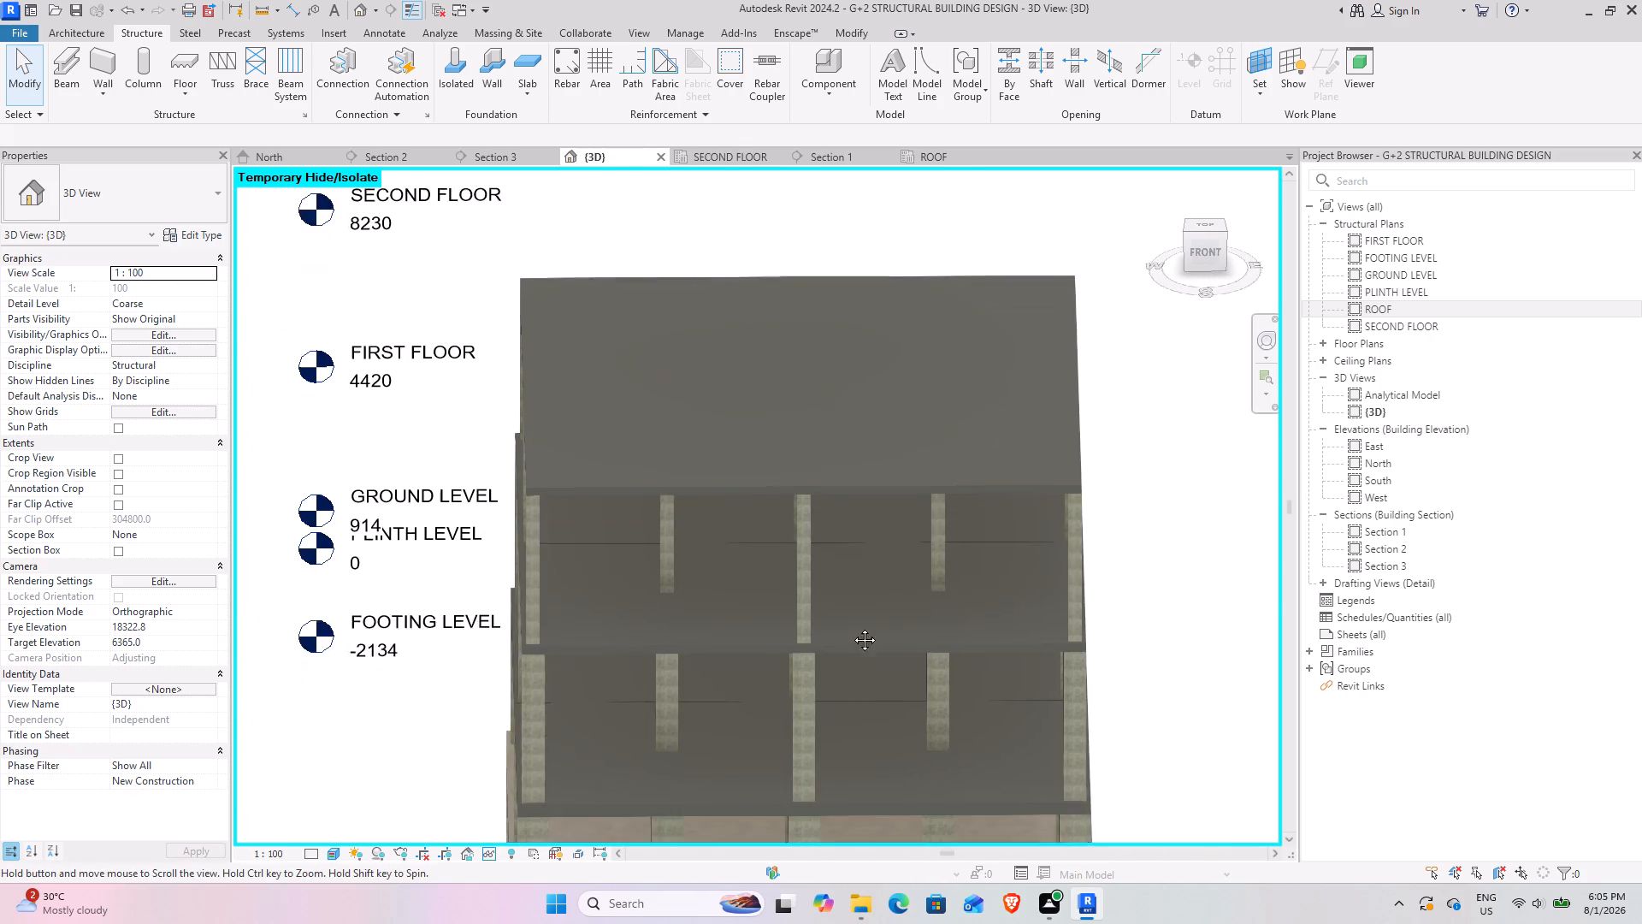
{"action": "middle_click_drag", "start_coordinate": [852, 627], "coordinate": [852, 595]}
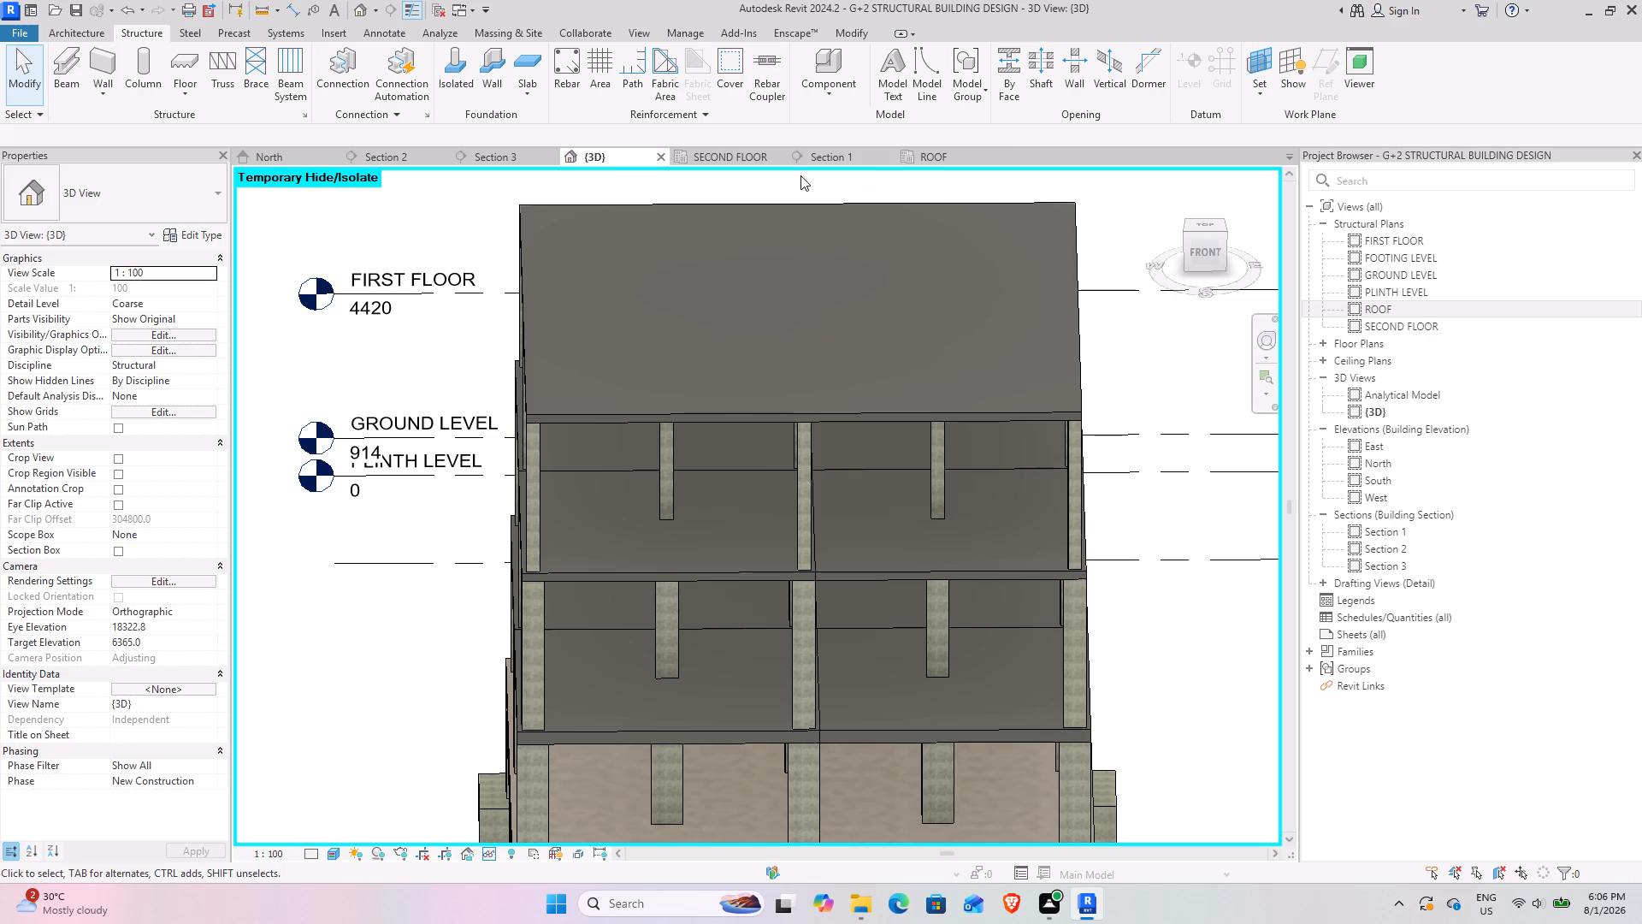
In the SECOND FLOOR plan, temporarily hide all structural rebar, filtering it out of a selection of the whole plan.
{"action": "left_click", "coordinate": [735, 157]}
{"action": "scroll", "coordinate": [706, 460], "scroll_direction": "up", "scroll_amount": 4}
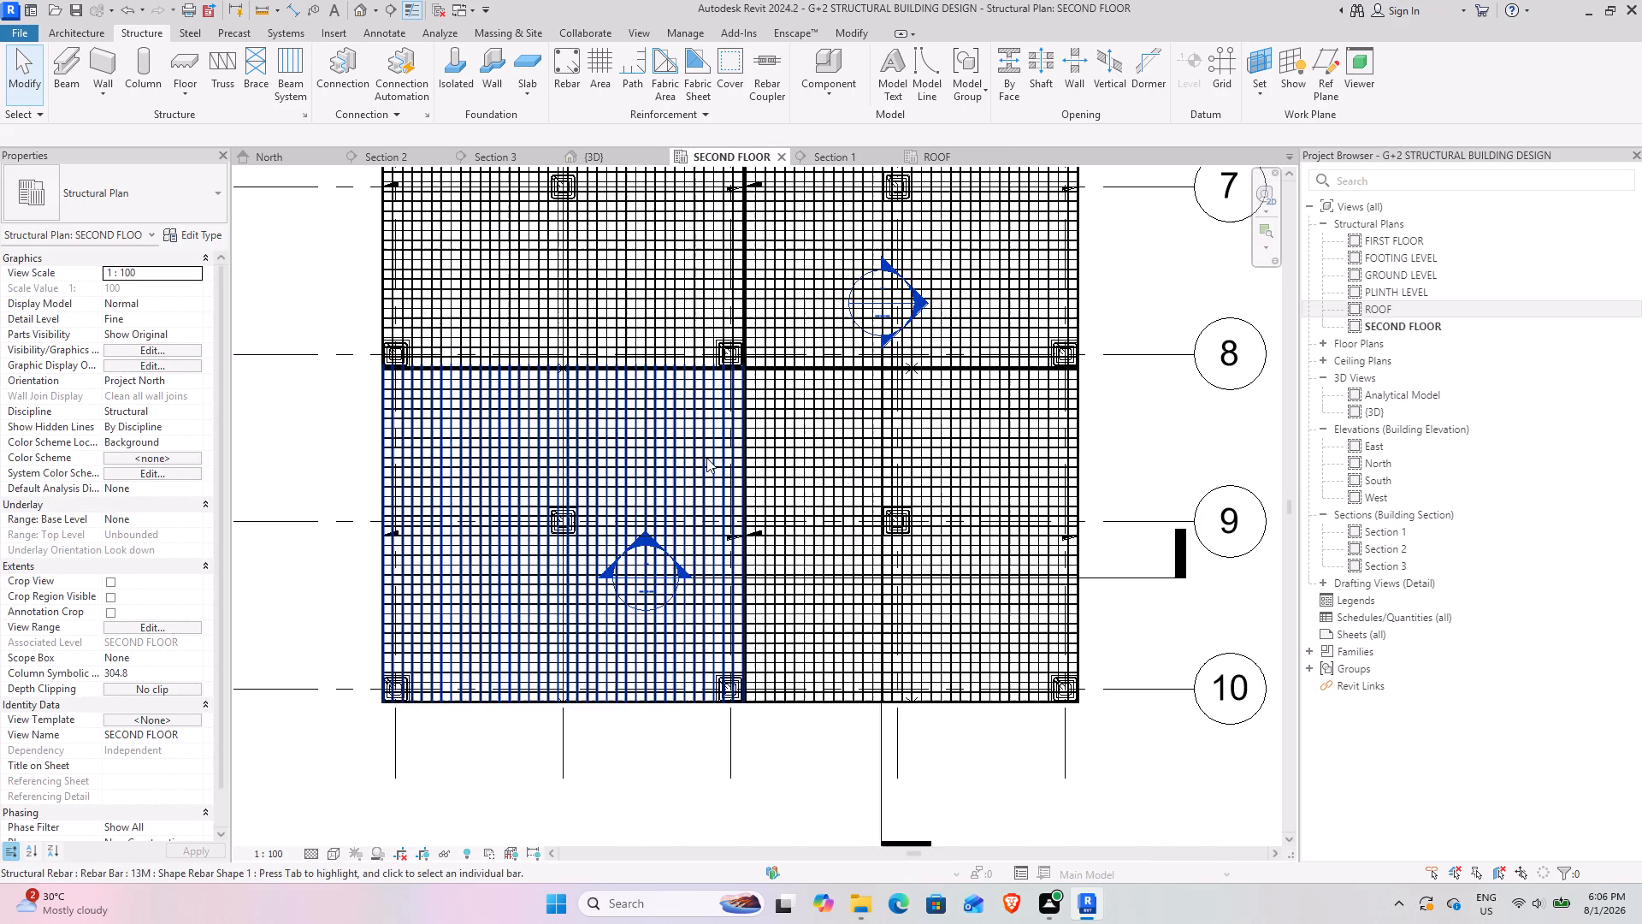
{"action": "scroll", "coordinate": [706, 458], "scroll_direction": "up", "scroll_amount": 7}
{"action": "scroll", "coordinate": [822, 440], "scroll_direction": "up", "scroll_amount": 8}
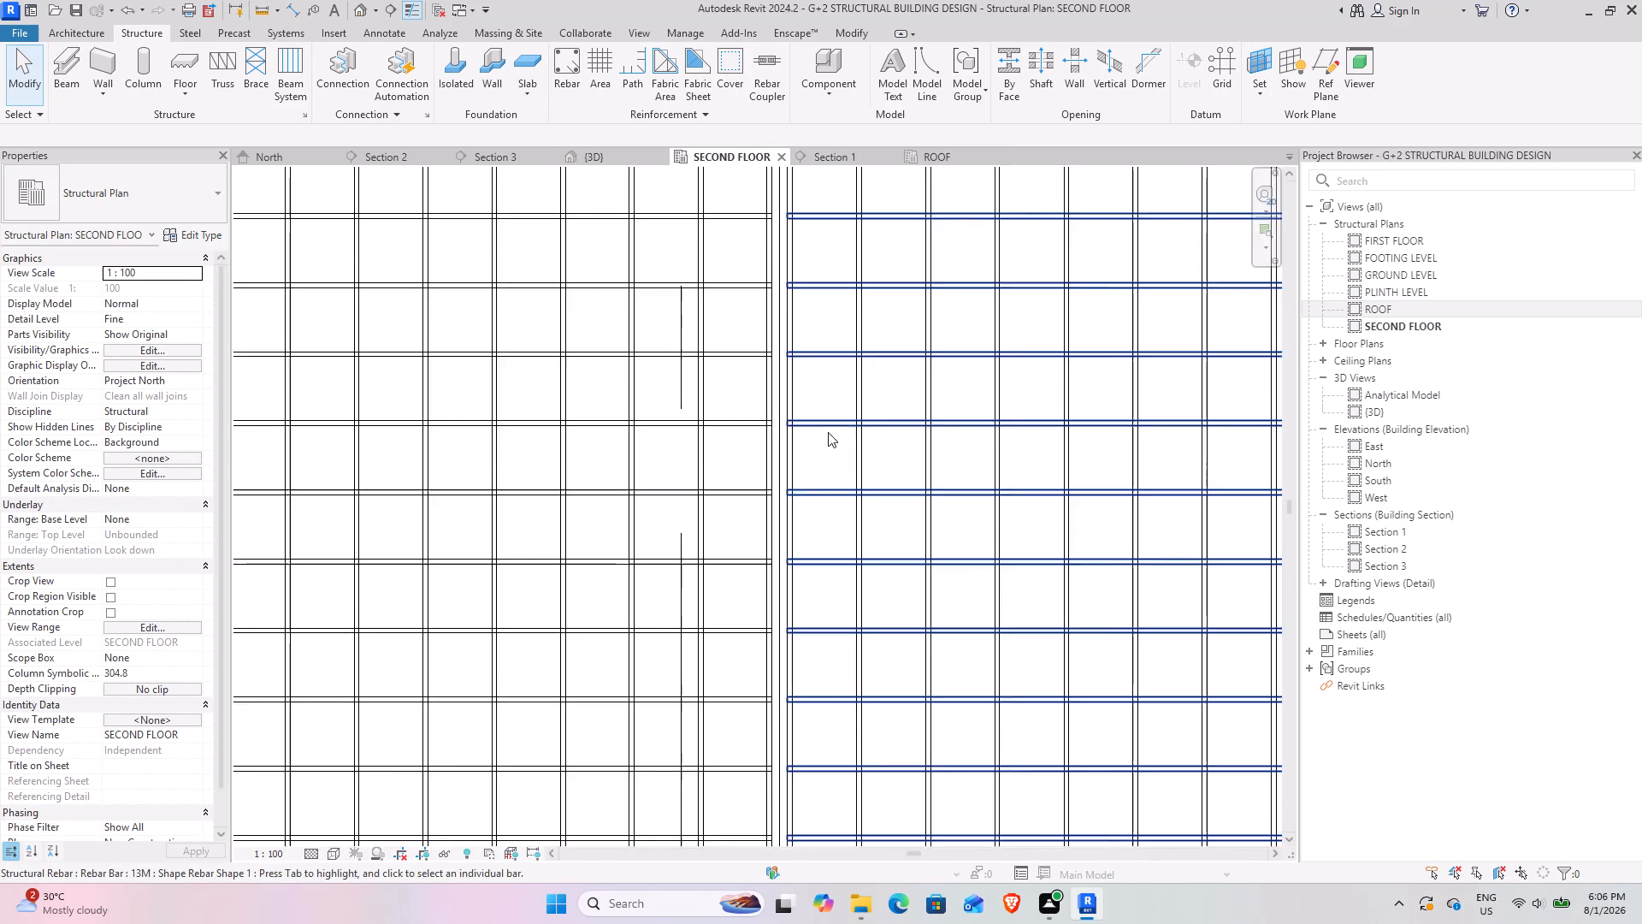
{"action": "scroll", "coordinate": [759, 427], "scroll_direction": "down", "scroll_amount": 1}
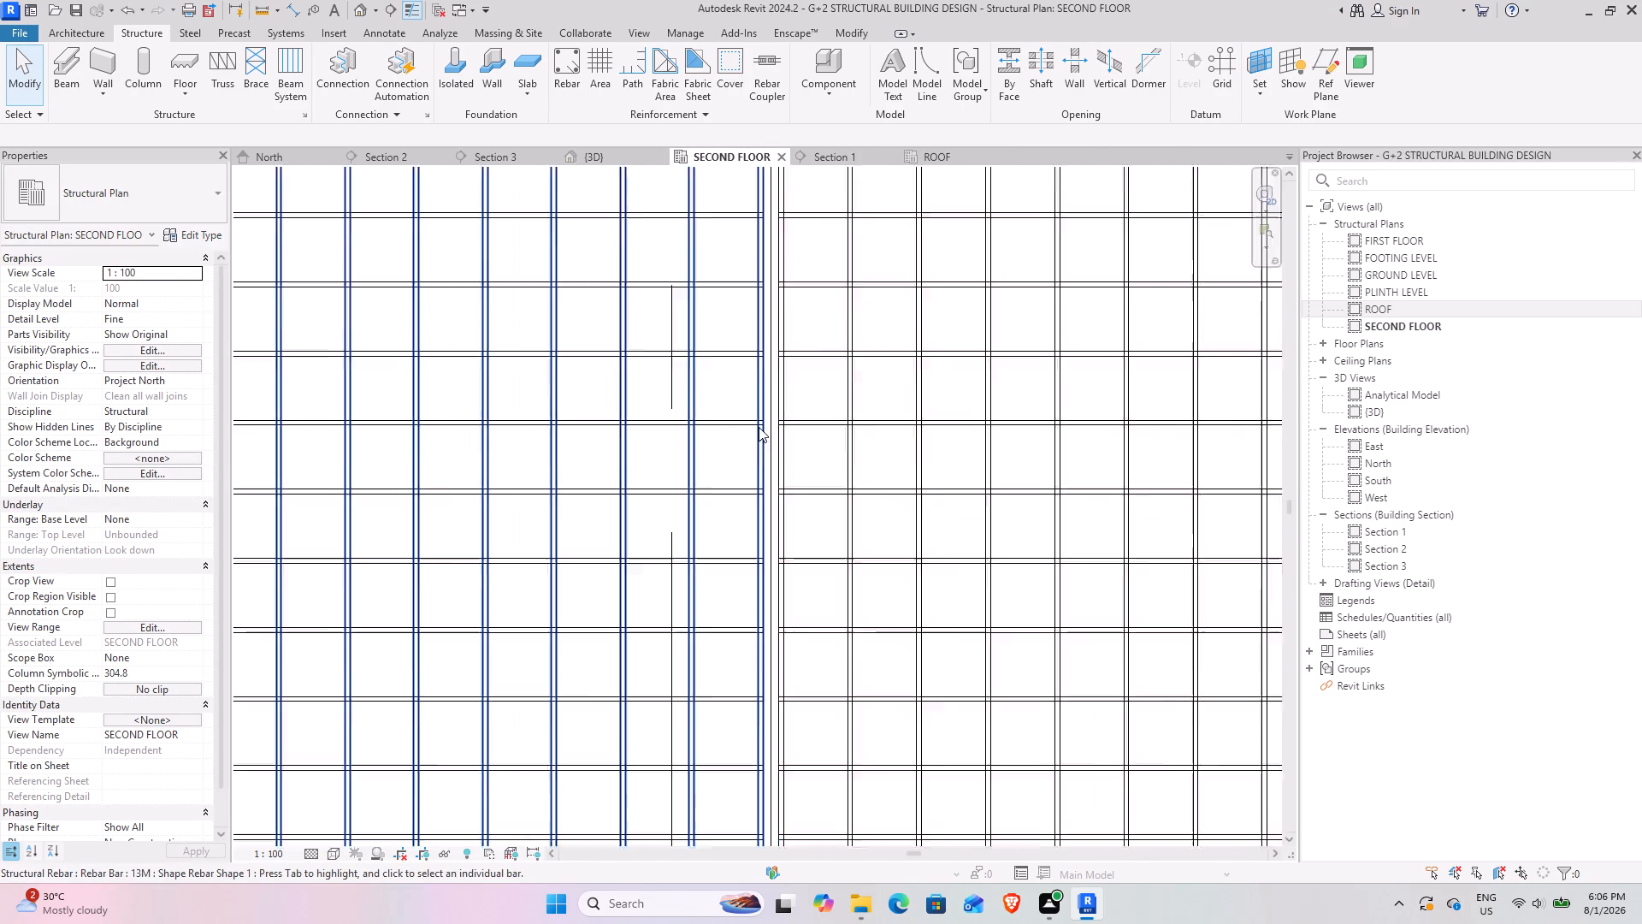
{"action": "scroll", "coordinate": [759, 427], "scroll_direction": "down", "scroll_amount": 16}
{"action": "scroll", "coordinate": [722, 471], "scroll_direction": "down", "scroll_amount": 5}
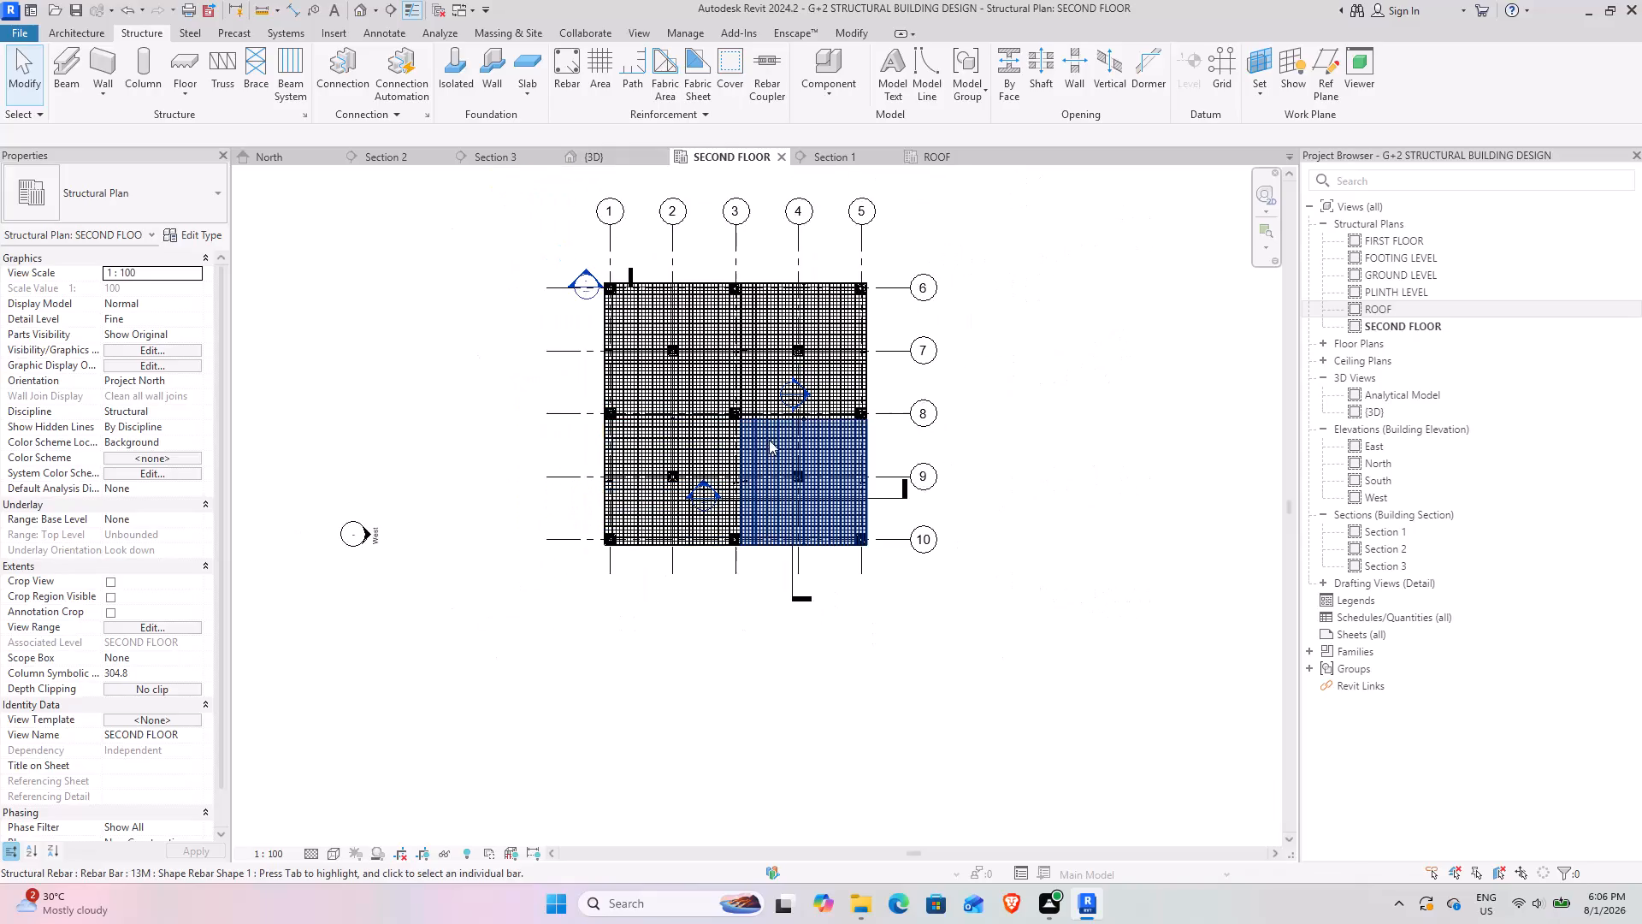
{"action": "middle_click_drag", "start_coordinate": [769, 440], "coordinate": [745, 509]}
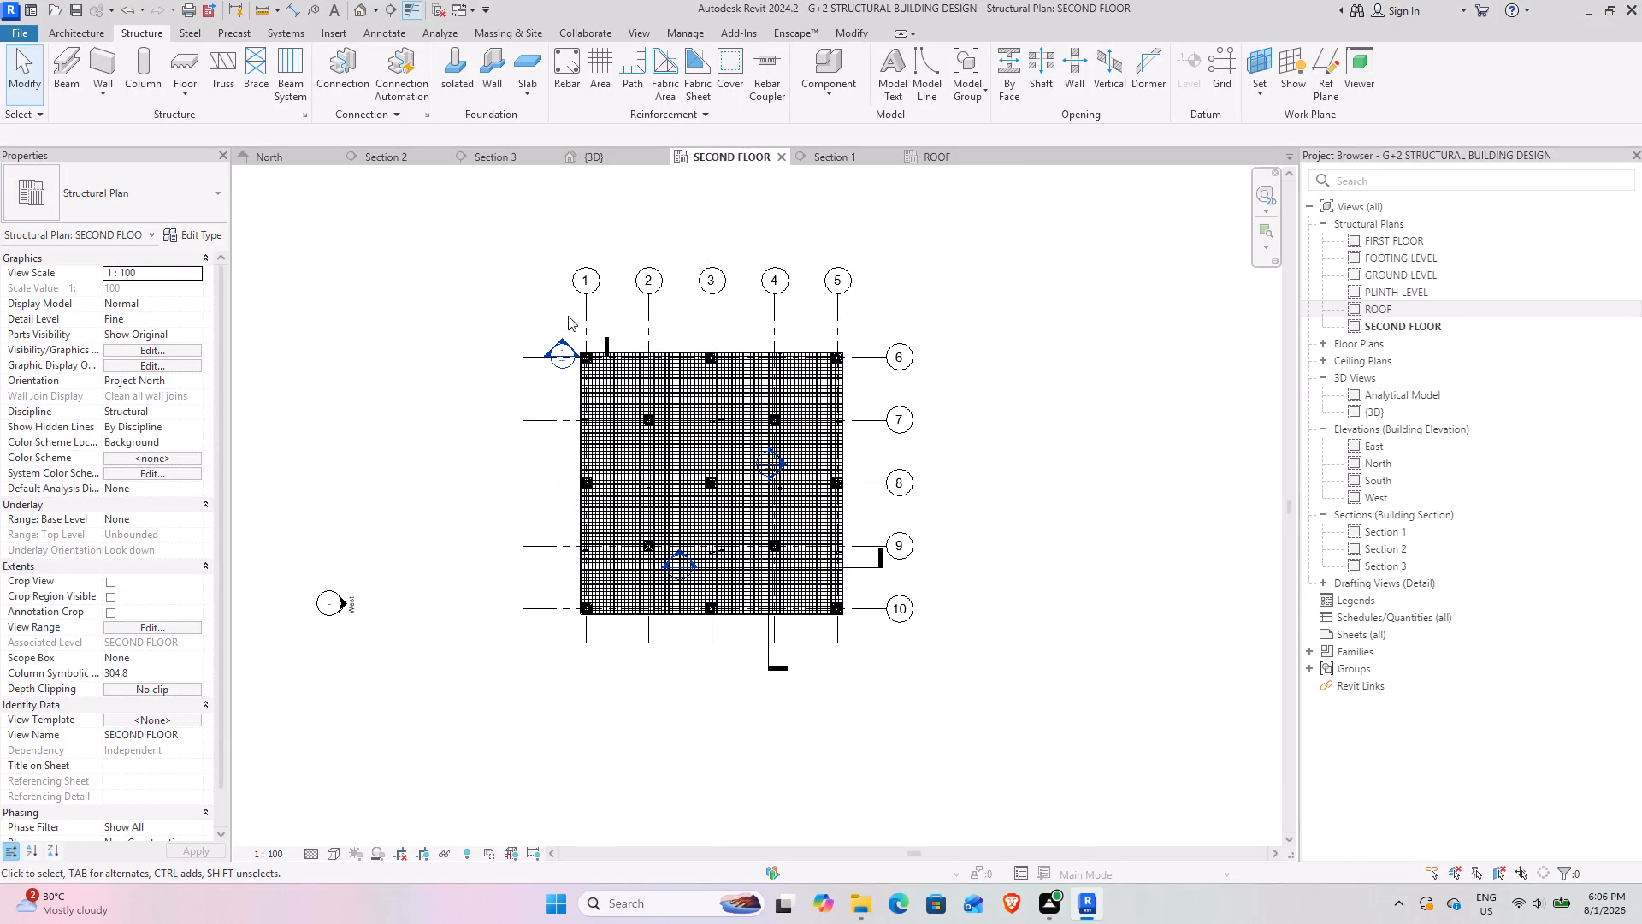
{"action": "left_click_drag", "start_coordinate": [473, 251], "coordinate": [741, 554]}
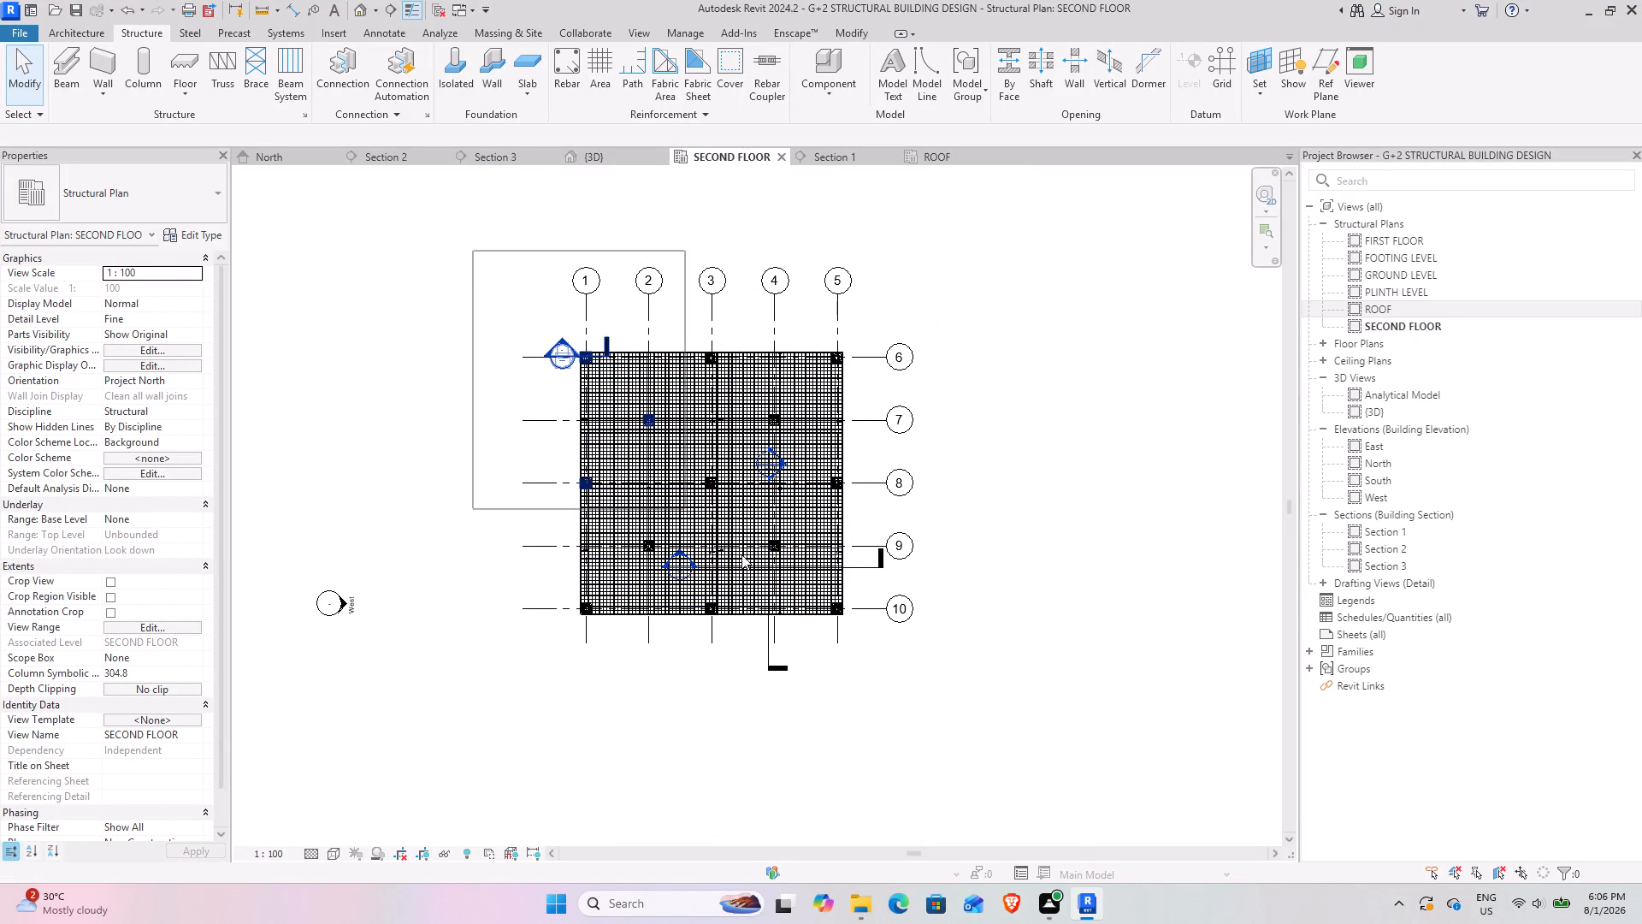
{"action": "left_click_drag", "start_coordinate": [741, 554], "coordinate": [972, 697]}
{"action": "left_click", "coordinate": [724, 76]}
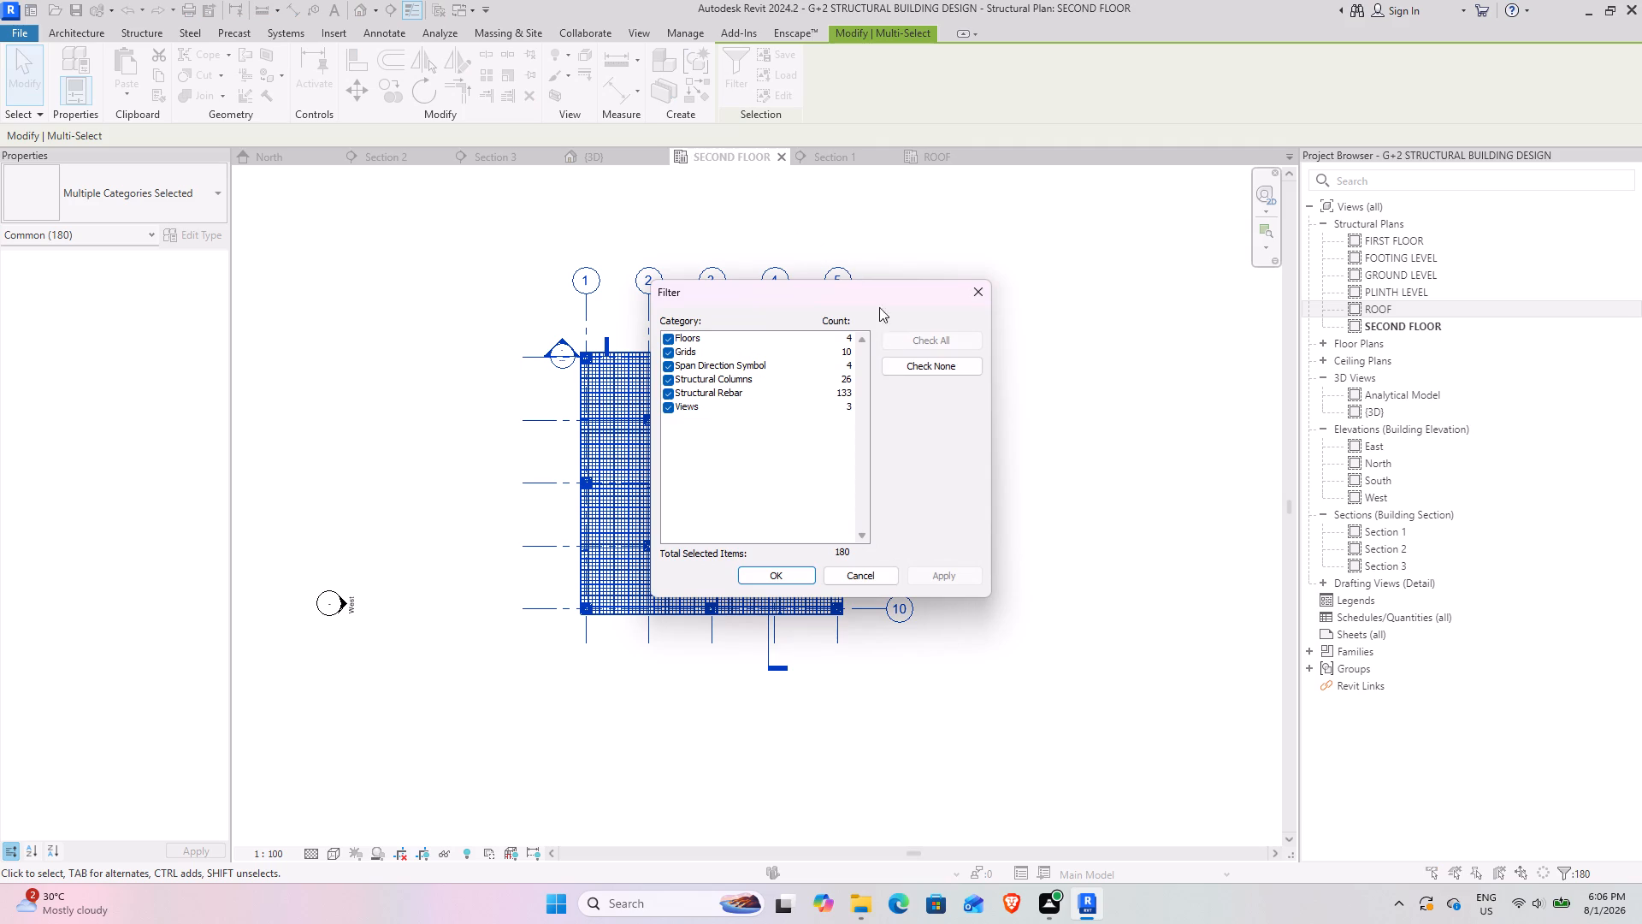
{"action": "left_click", "coordinate": [922, 374]}
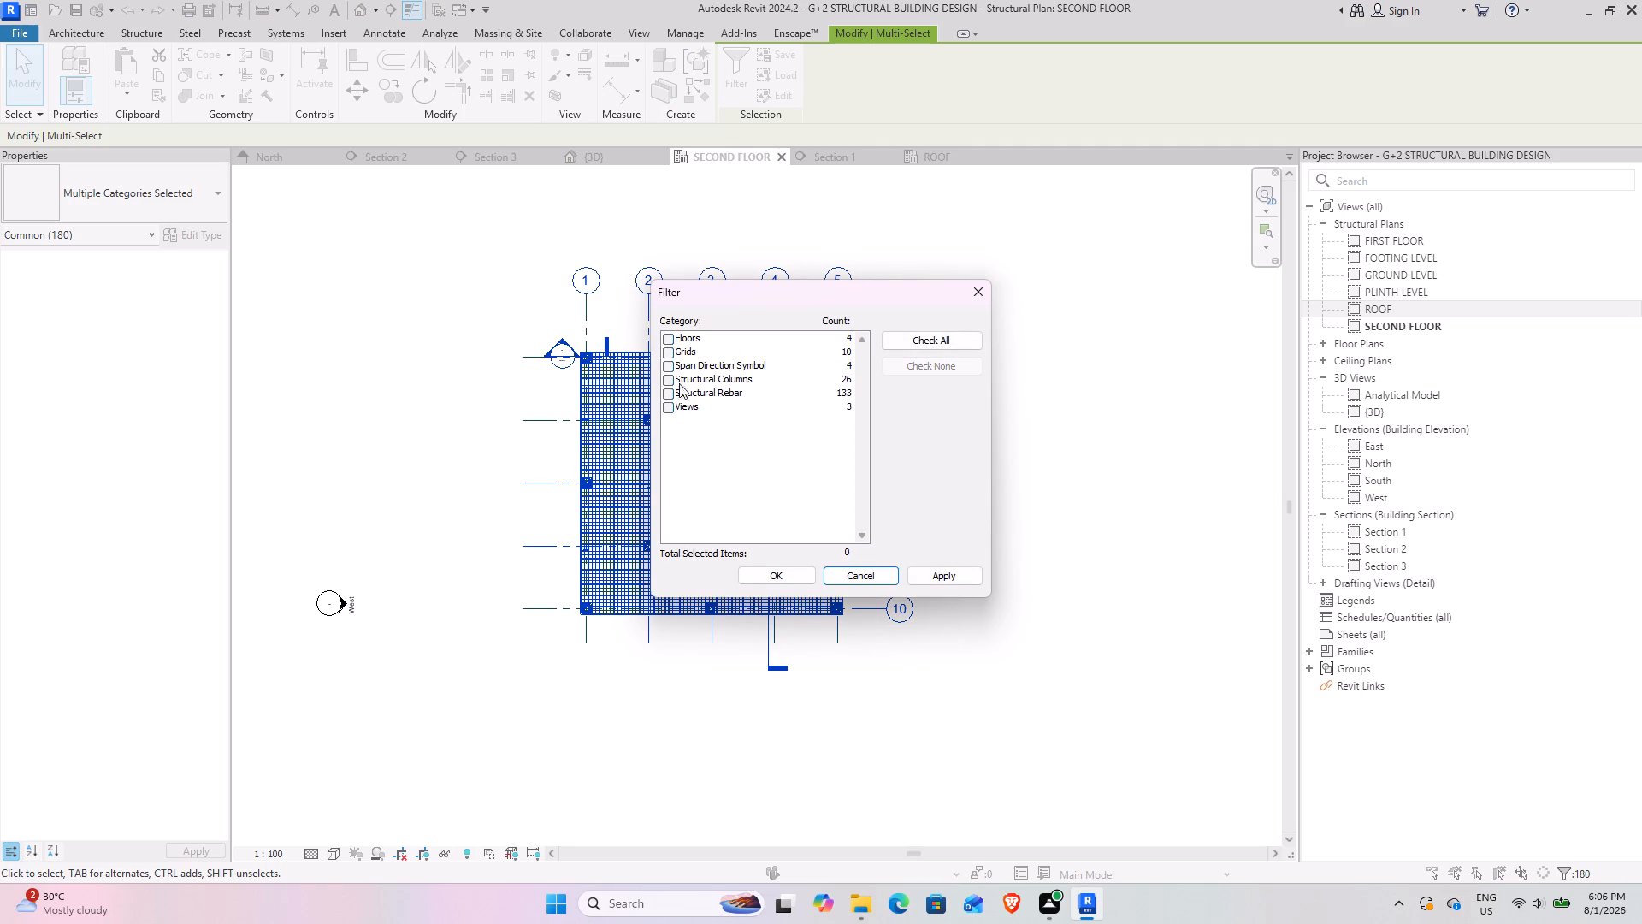
{"action": "left_click", "coordinate": [665, 394]}
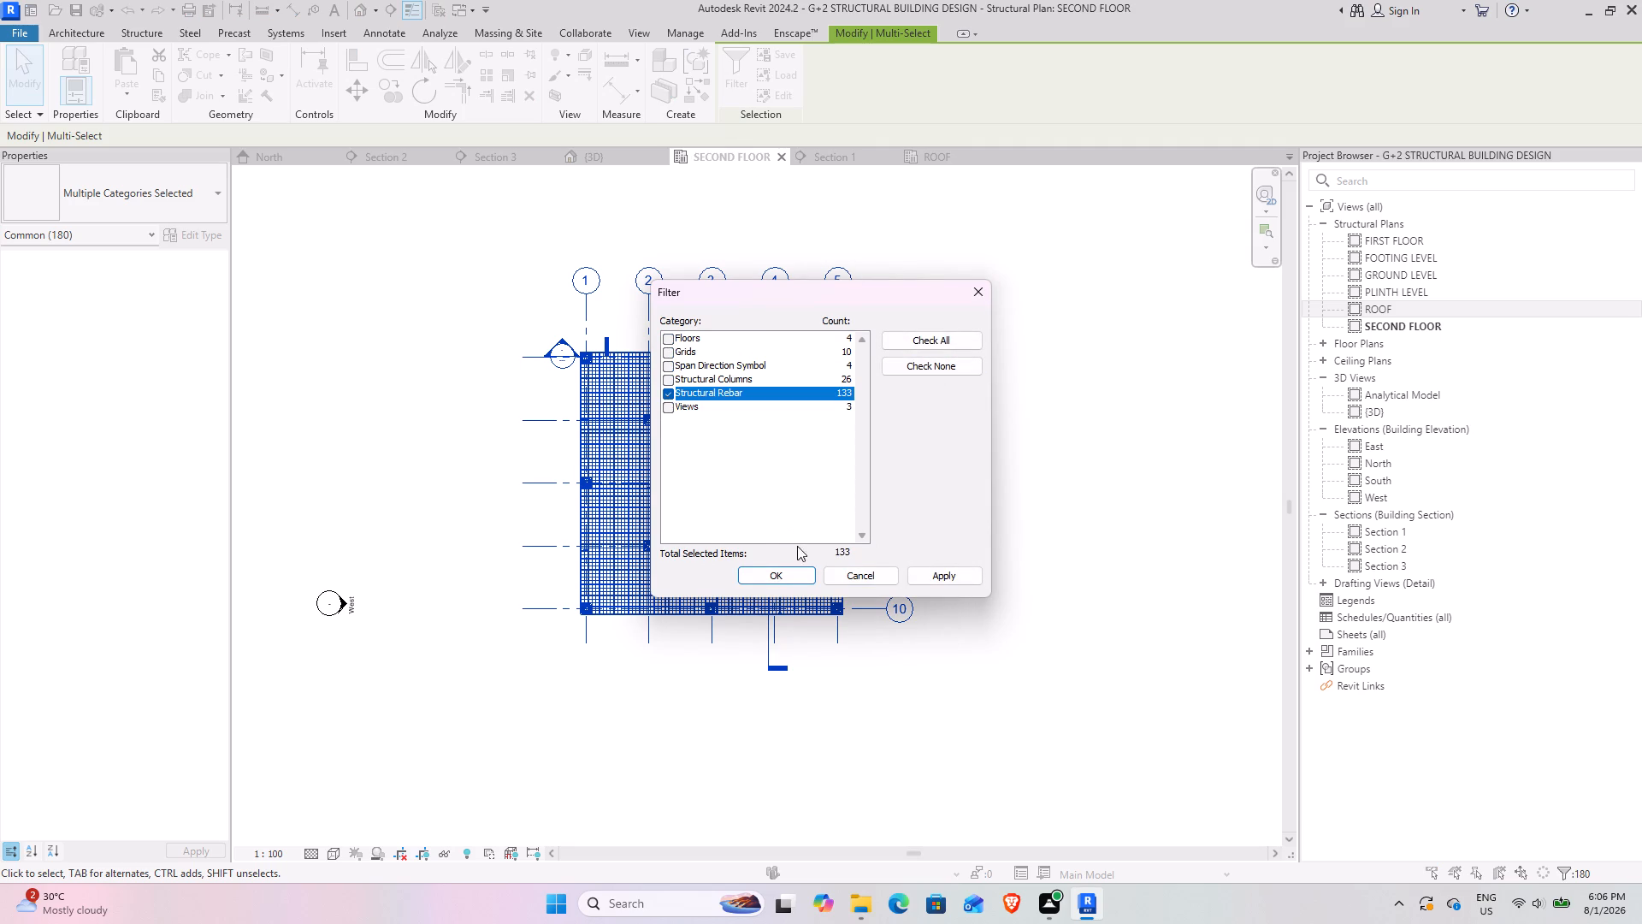
{"action": "left_click", "coordinate": [799, 577]}
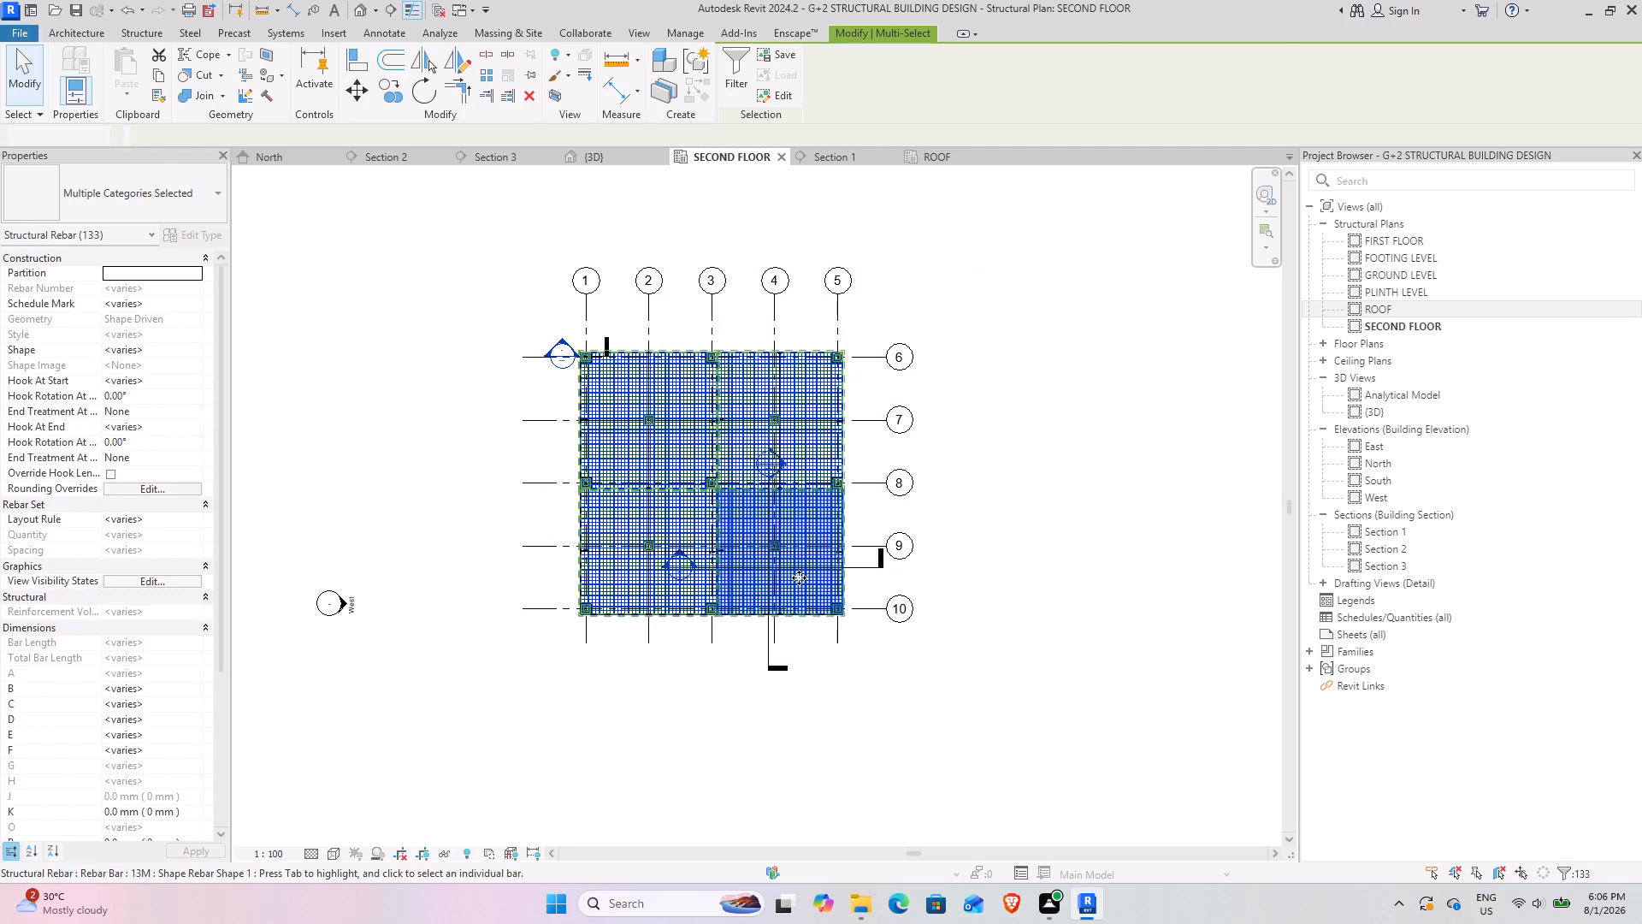
{"action": "type", "text": "hh"}
Use Join Geometry to join the two 8" floor slabs between grids 8 and 10 along their seam beside grid 3.
{"action": "scroll", "coordinate": [703, 474], "scroll_direction": "up", "scroll_amount": 10}
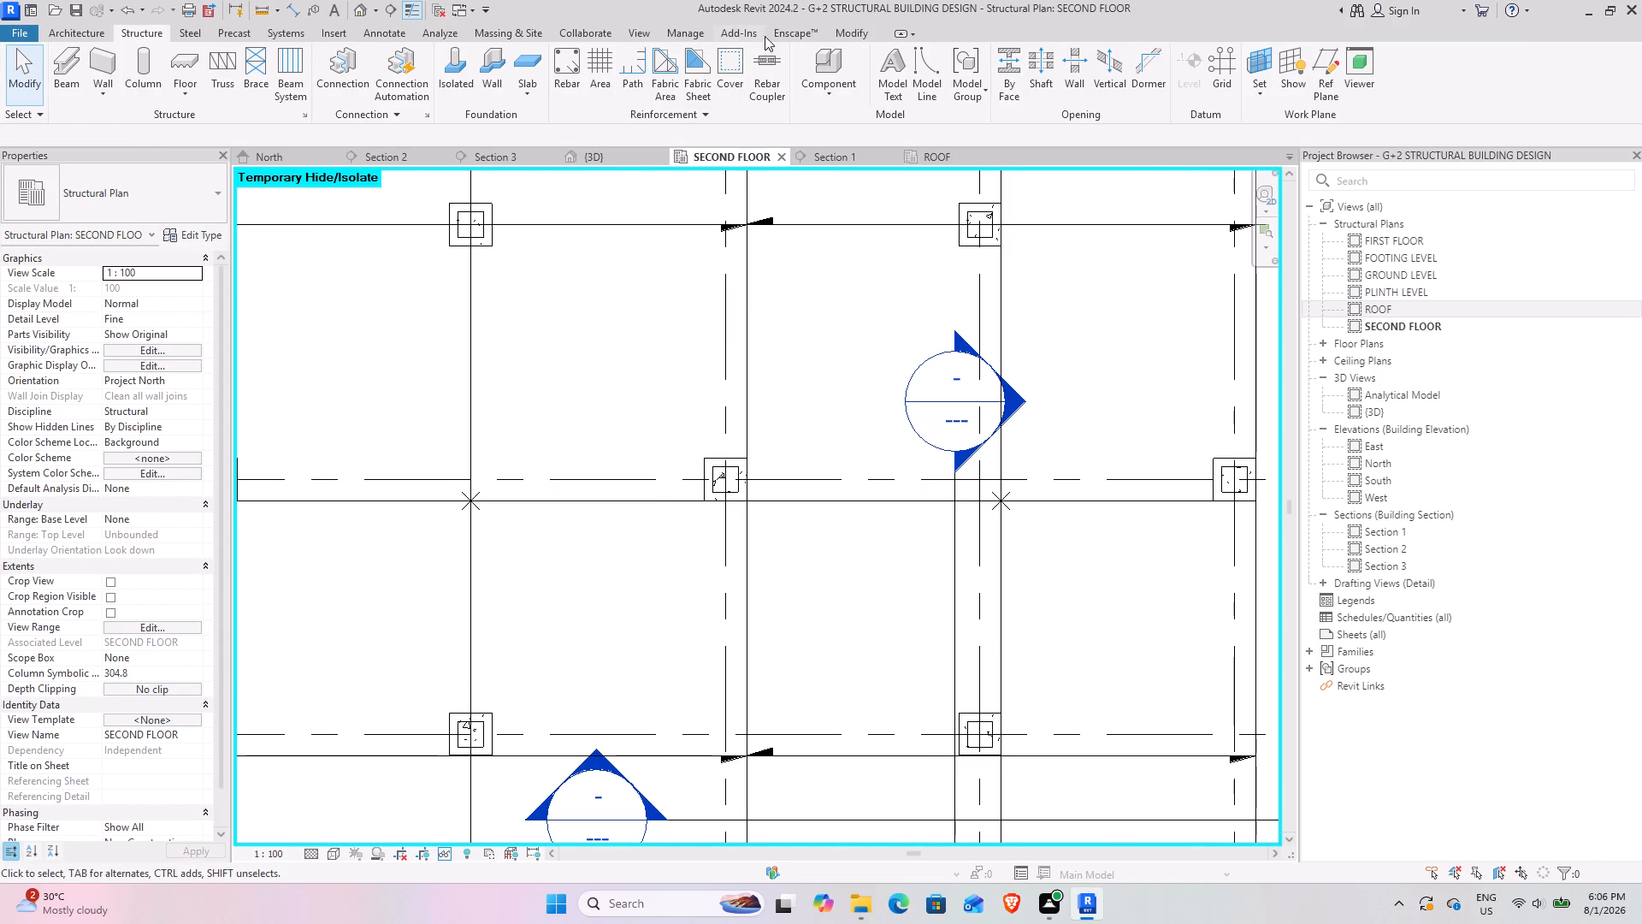
{"action": "left_click", "coordinate": [871, 35]}
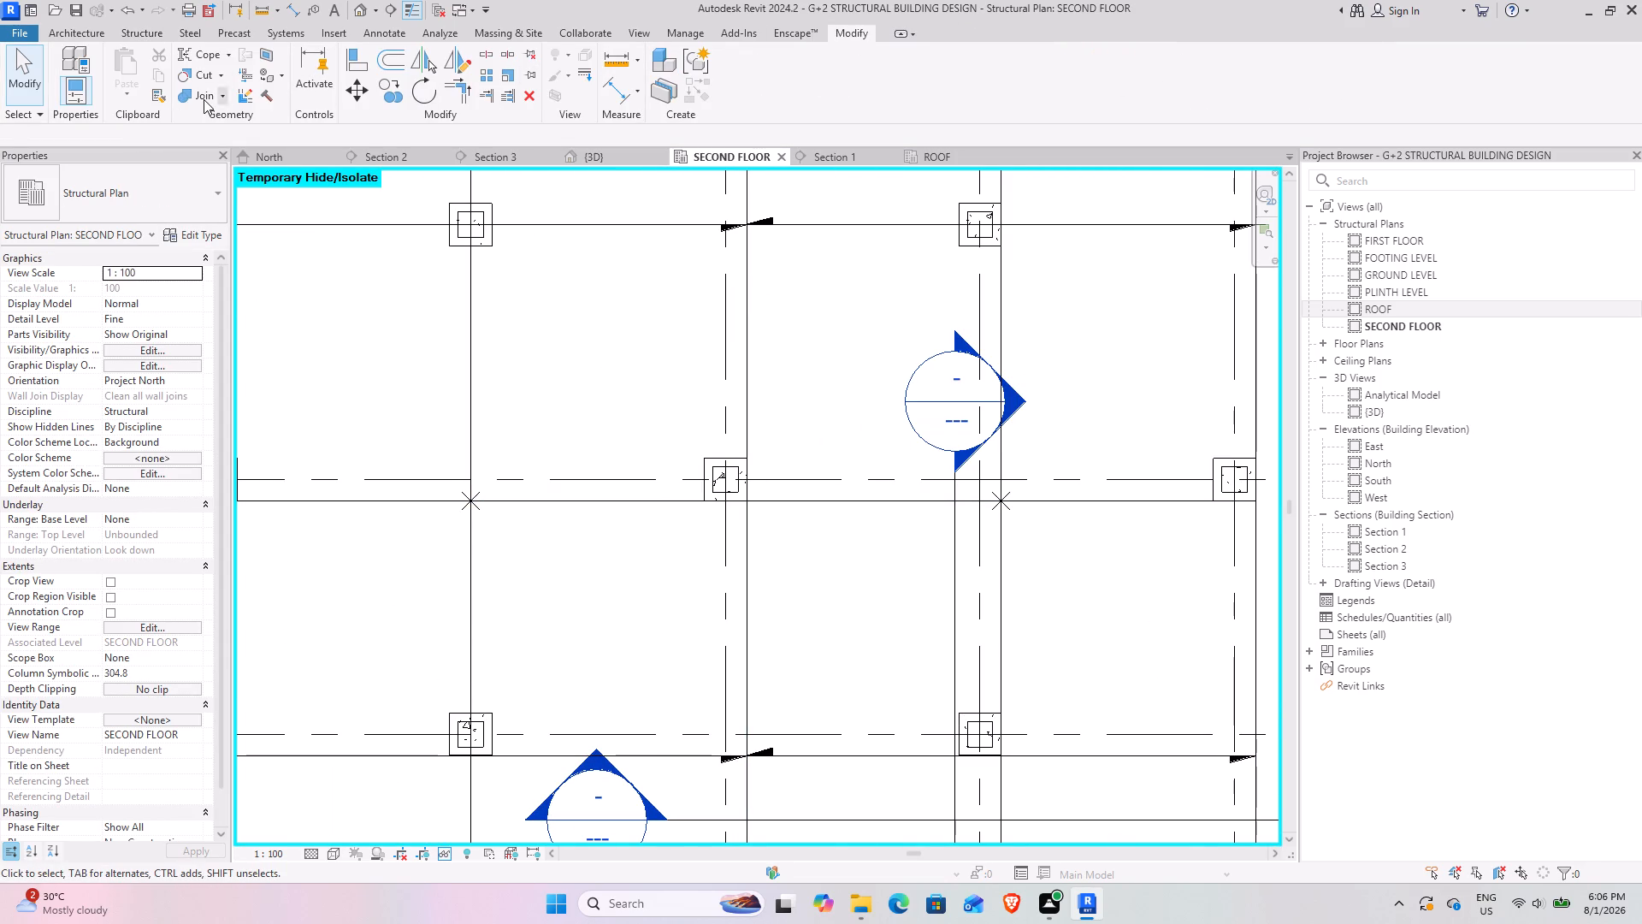
{"action": "left_click", "coordinate": [204, 99]}
{"action": "left_click", "coordinate": [748, 405]}
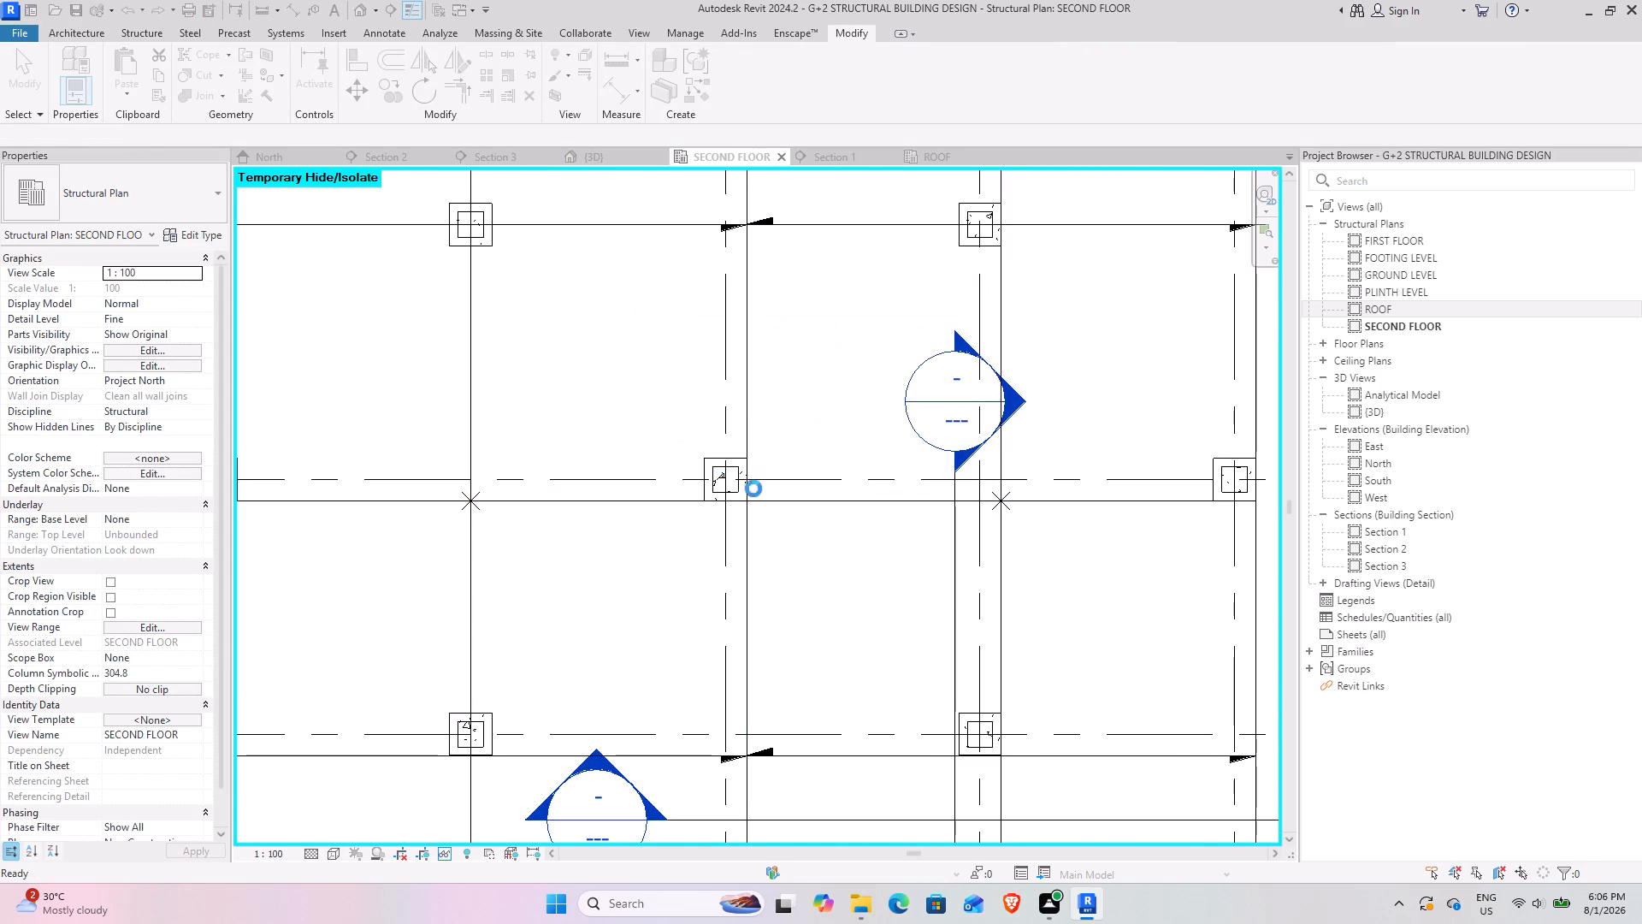
{"action": "scroll", "coordinate": [758, 526], "scroll_direction": "up", "scroll_amount": 4}
{"action": "left_click", "coordinate": [771, 477]}
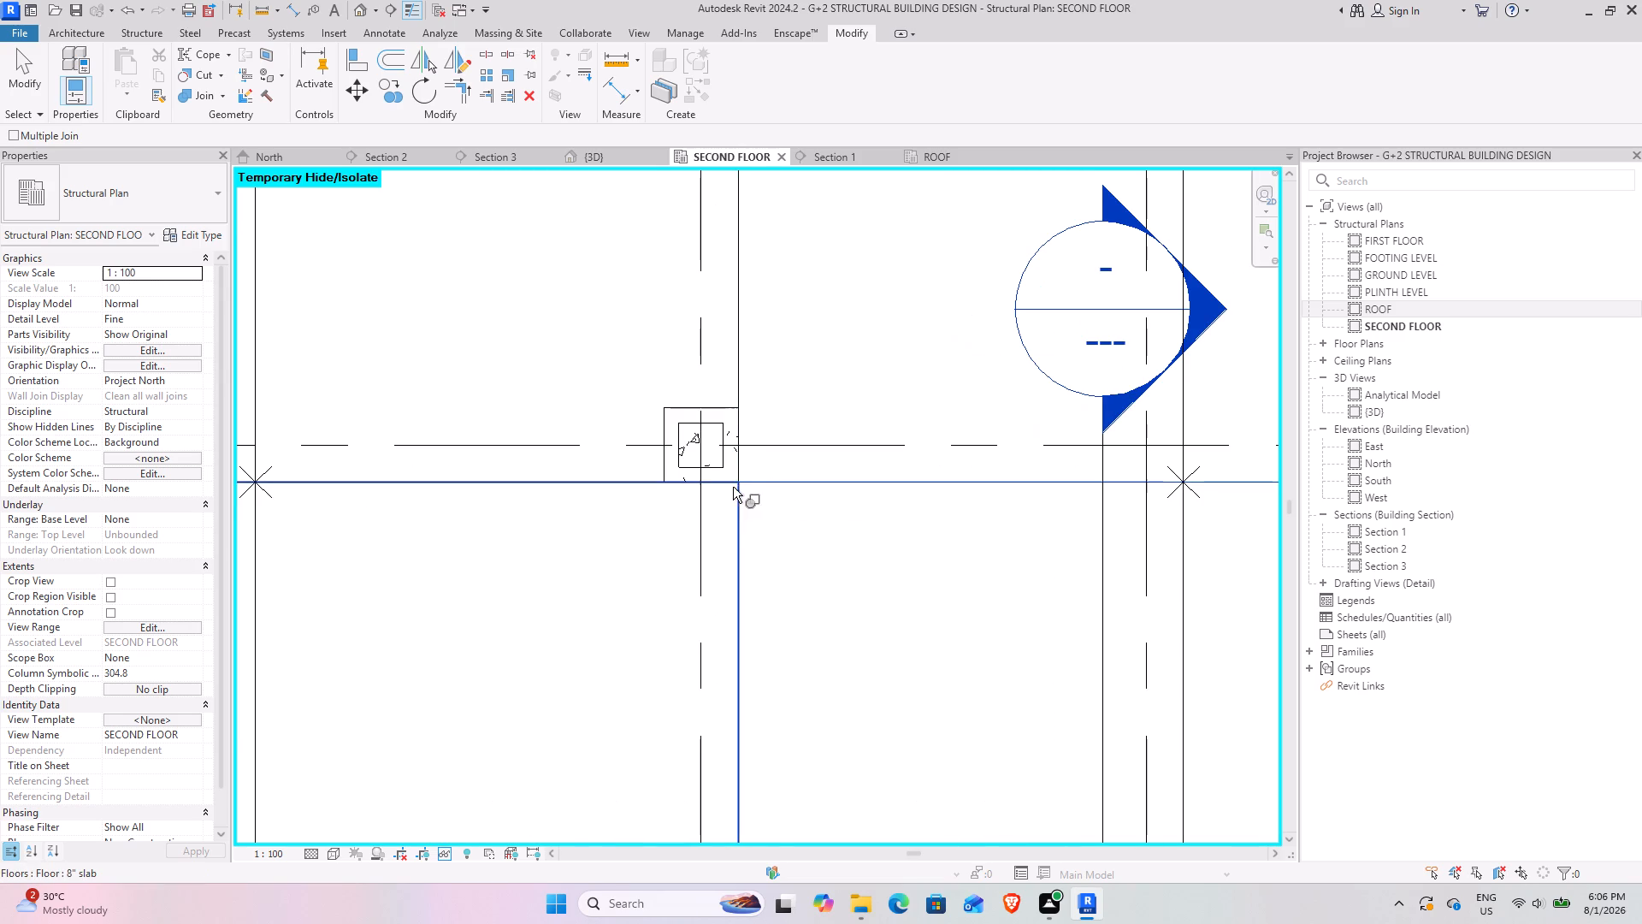
{"action": "left_click", "coordinate": [724, 484]}
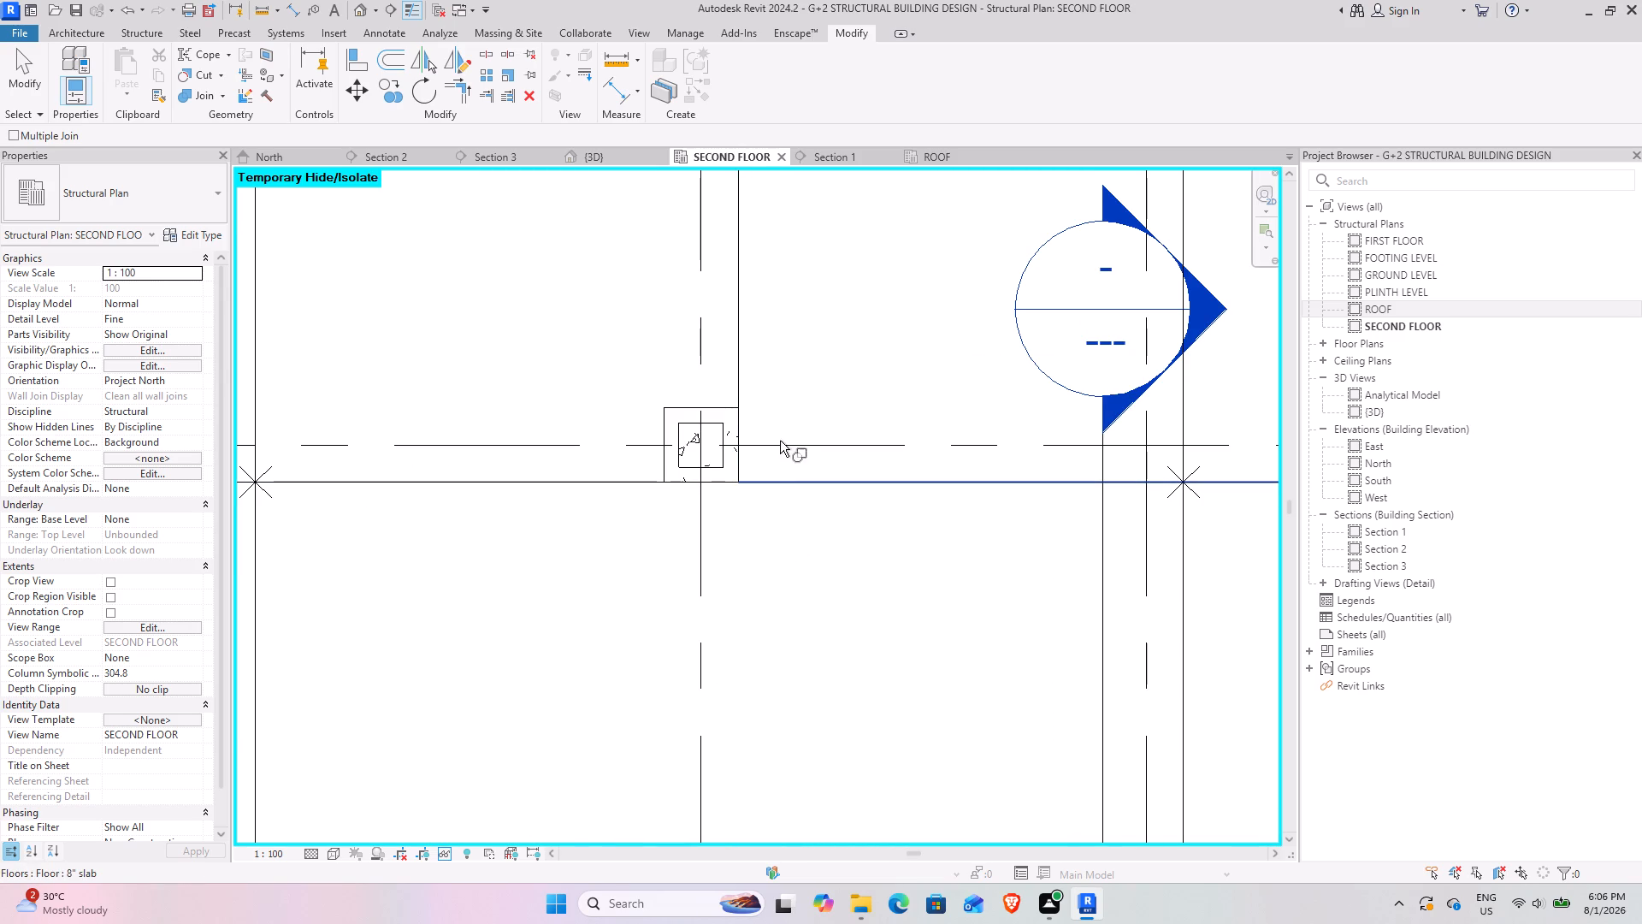
Try to join the adjoining 8" floor slabs at the seam along grid 8, on either side of the central column.
{"action": "scroll", "coordinate": [780, 415], "scroll_direction": "down", "scroll_amount": 4}
{"action": "middle_click_drag", "start_coordinate": [810, 381], "coordinate": [785, 447]}
{"action": "scroll", "coordinate": [810, 381], "scroll_direction": "down", "scroll_amount": 1}
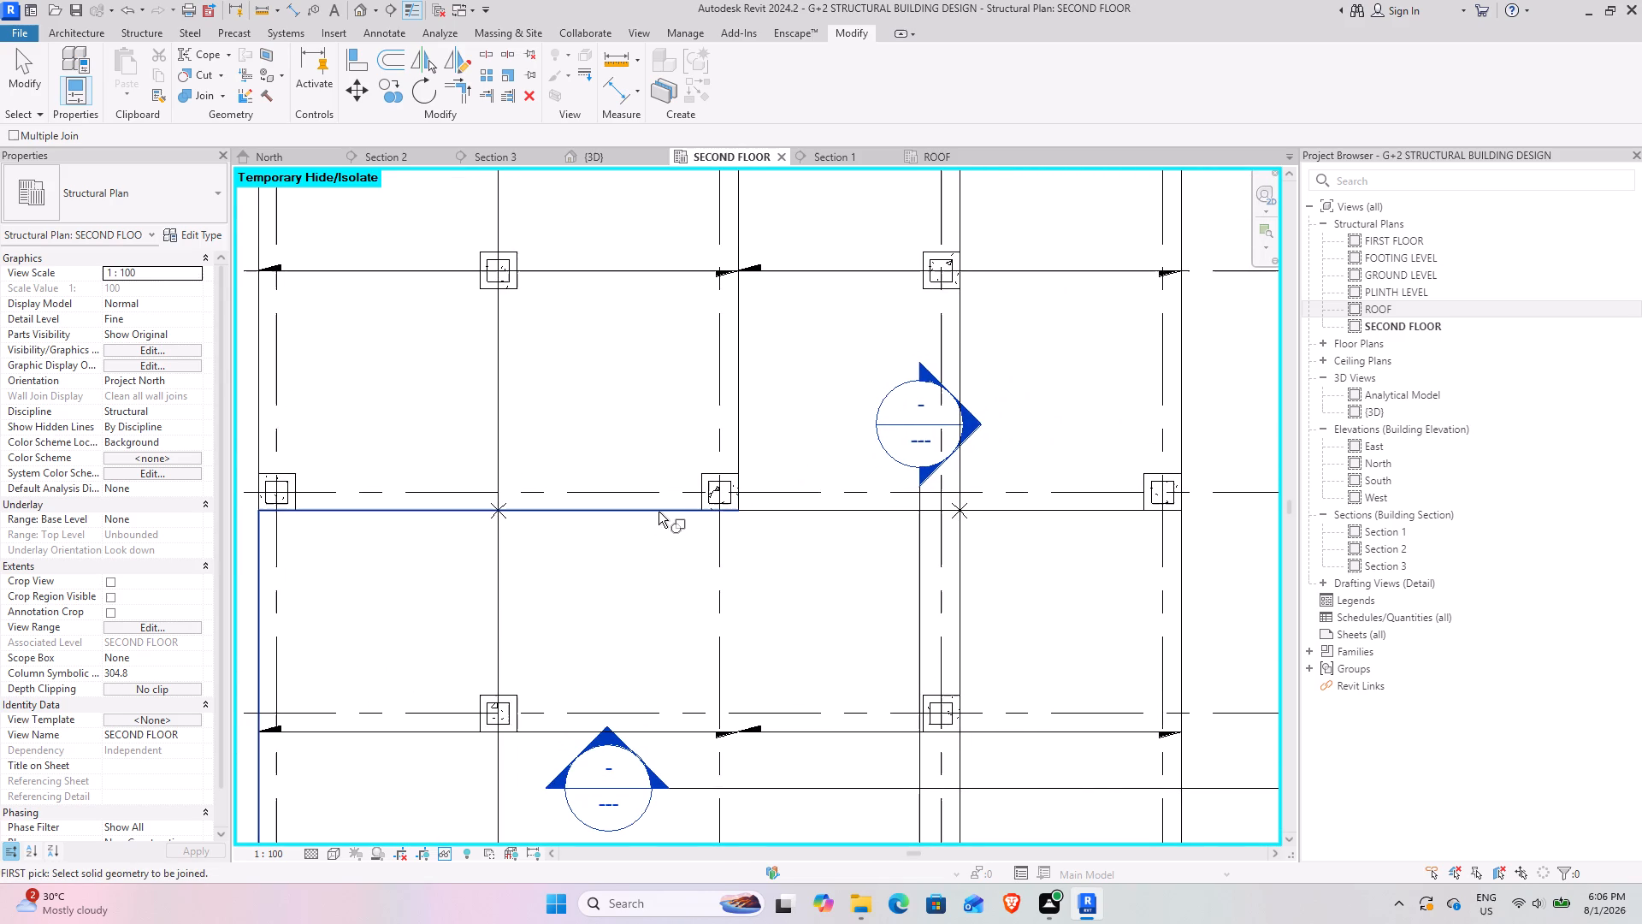
{"action": "left_click", "coordinate": [659, 506]}
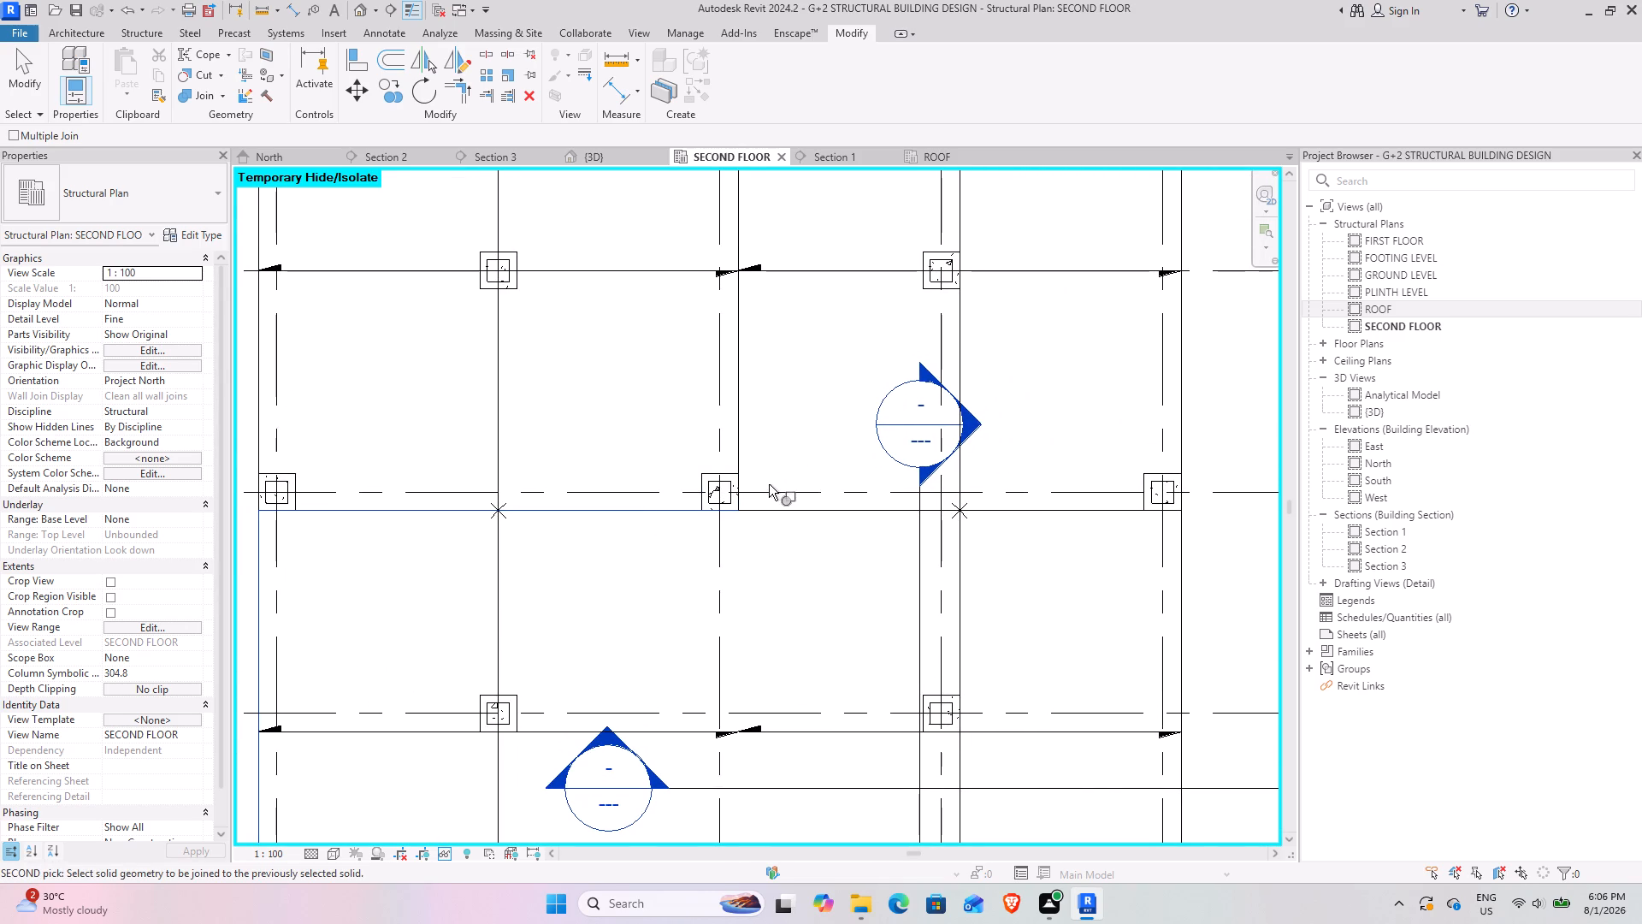
{"action": "left_click", "coordinate": [772, 506]}
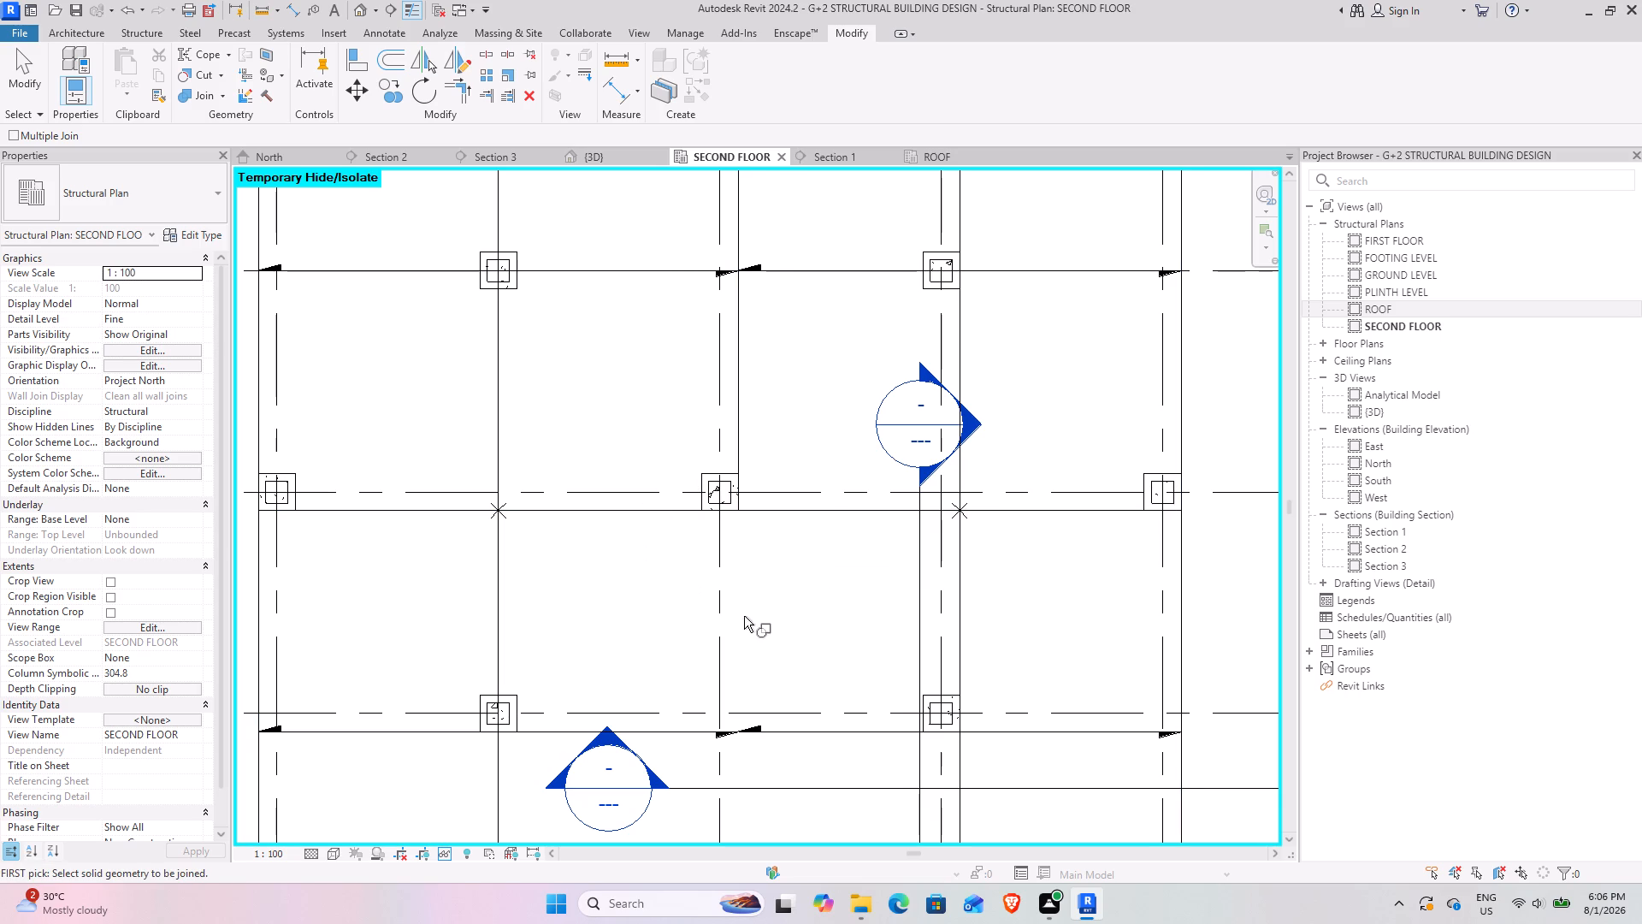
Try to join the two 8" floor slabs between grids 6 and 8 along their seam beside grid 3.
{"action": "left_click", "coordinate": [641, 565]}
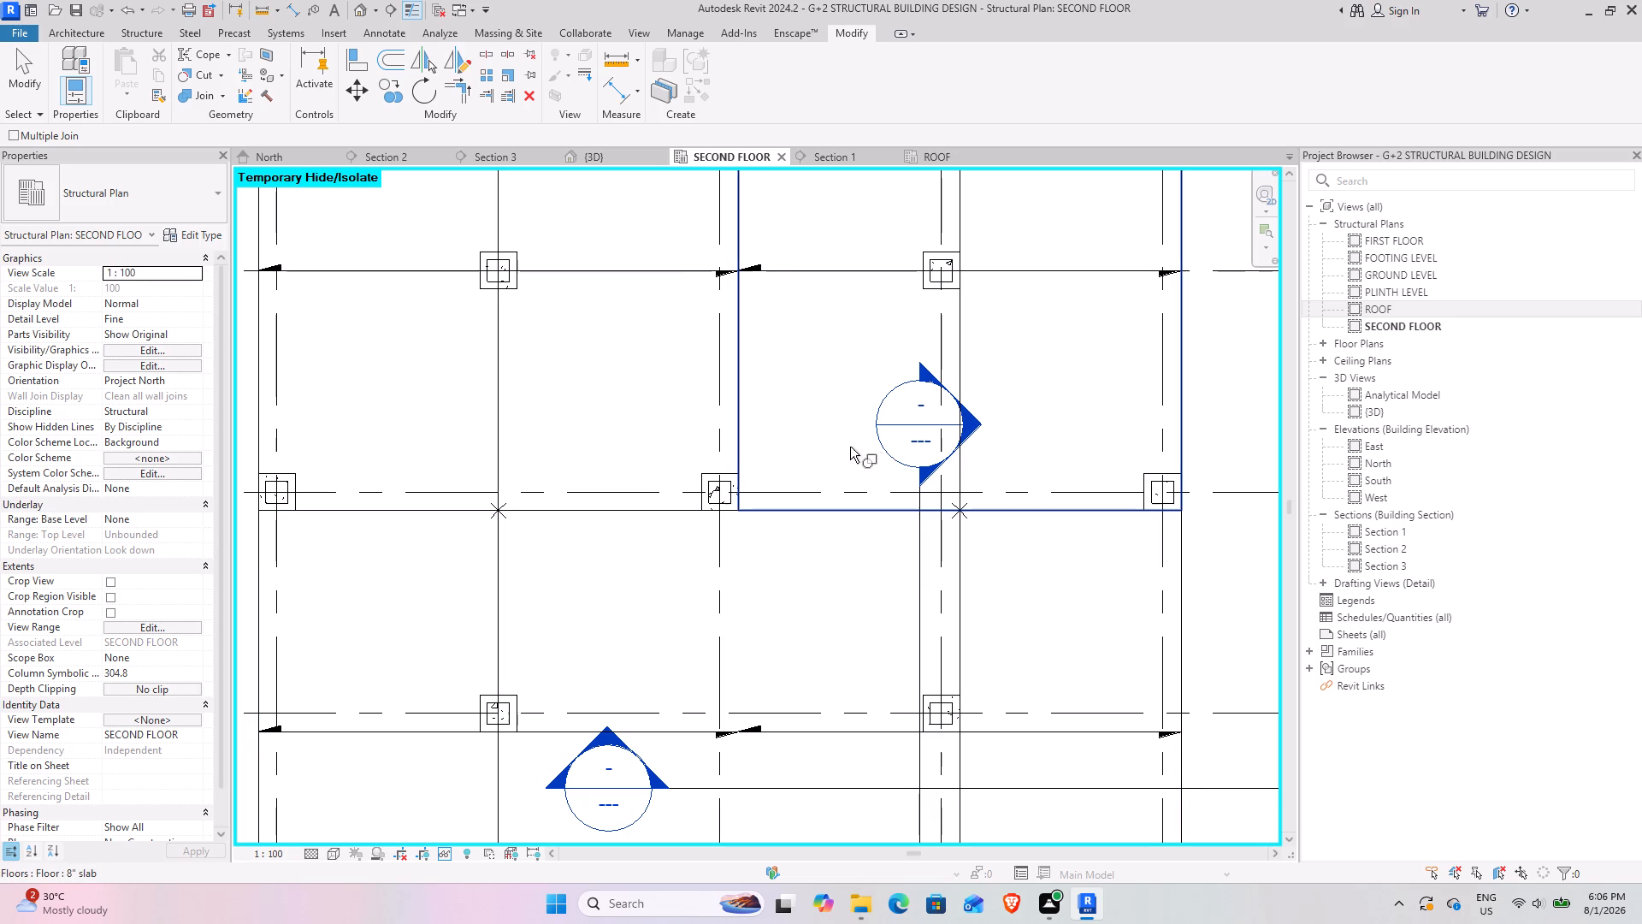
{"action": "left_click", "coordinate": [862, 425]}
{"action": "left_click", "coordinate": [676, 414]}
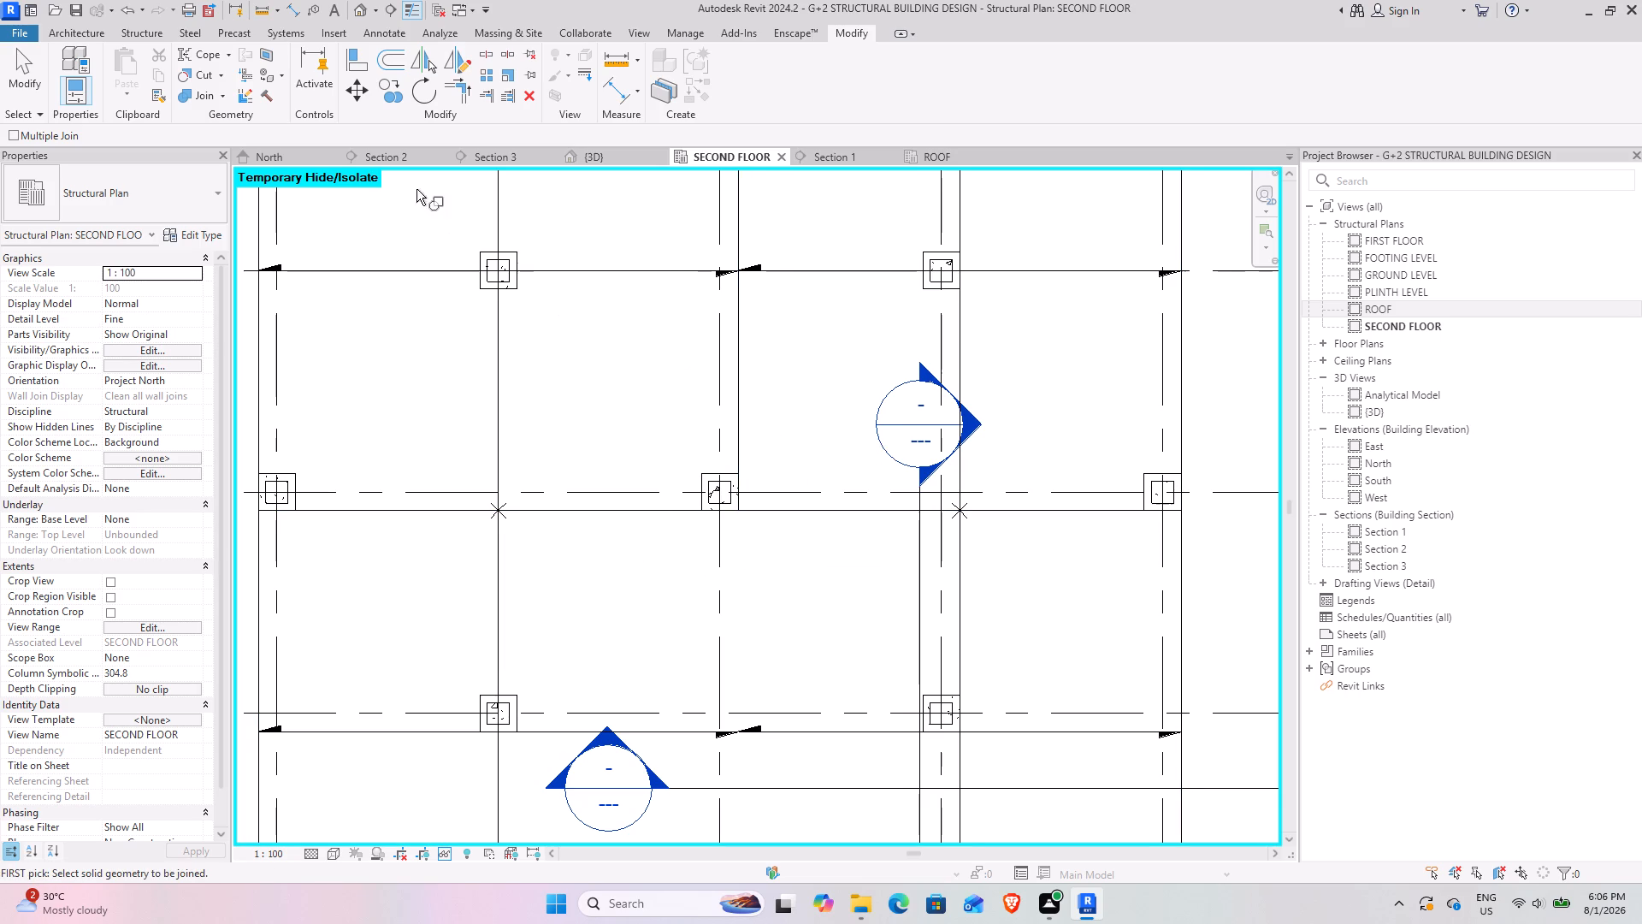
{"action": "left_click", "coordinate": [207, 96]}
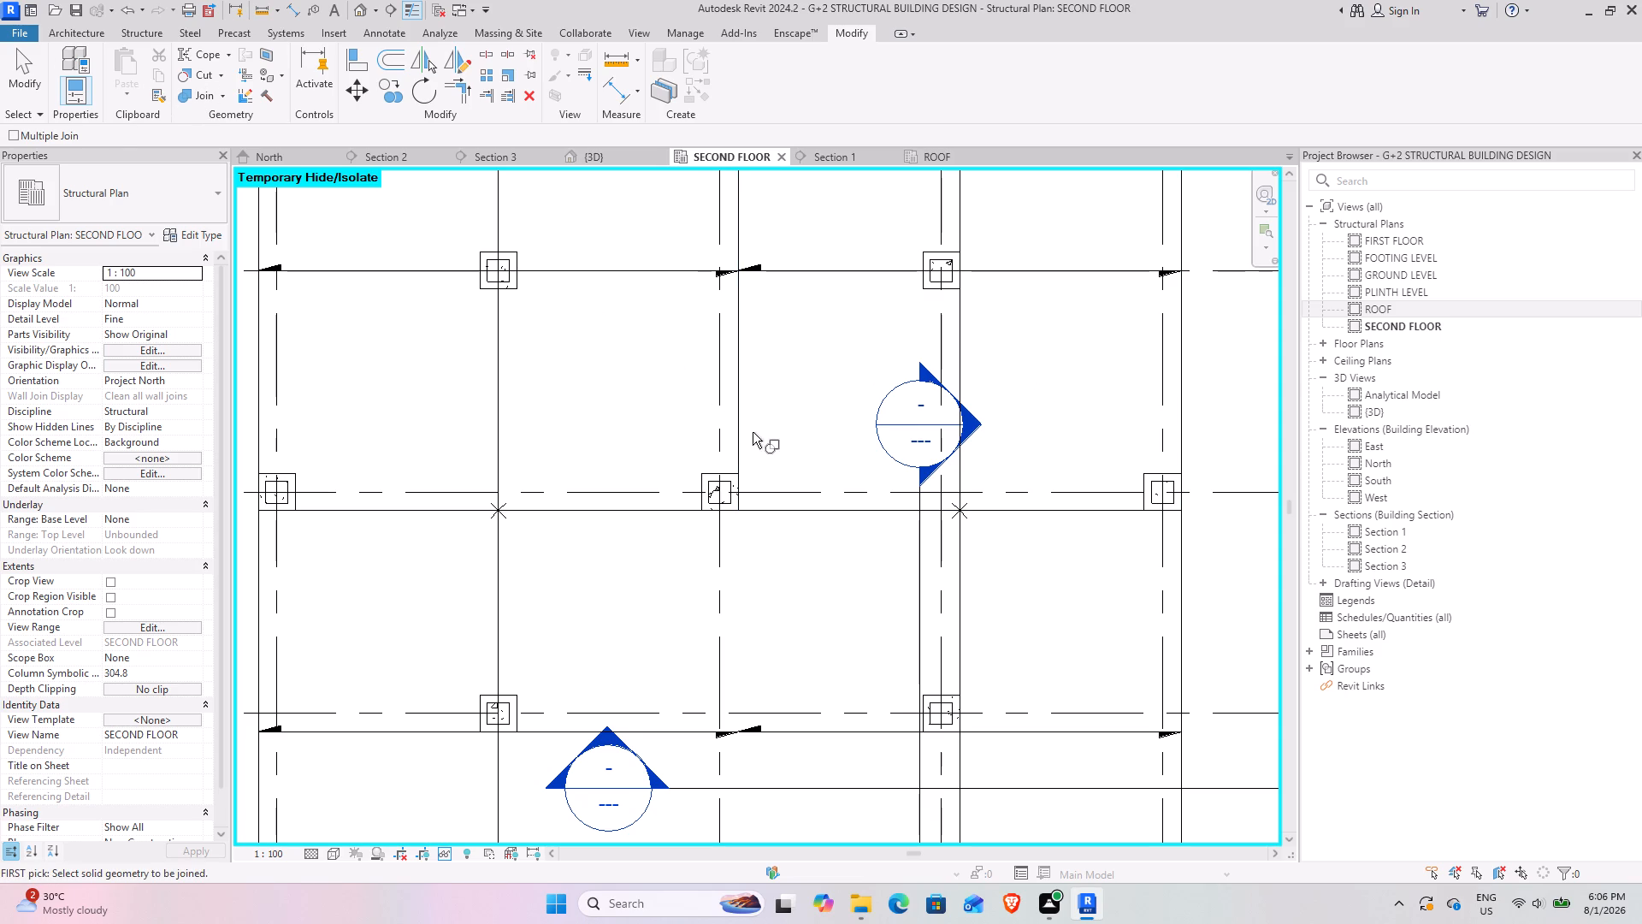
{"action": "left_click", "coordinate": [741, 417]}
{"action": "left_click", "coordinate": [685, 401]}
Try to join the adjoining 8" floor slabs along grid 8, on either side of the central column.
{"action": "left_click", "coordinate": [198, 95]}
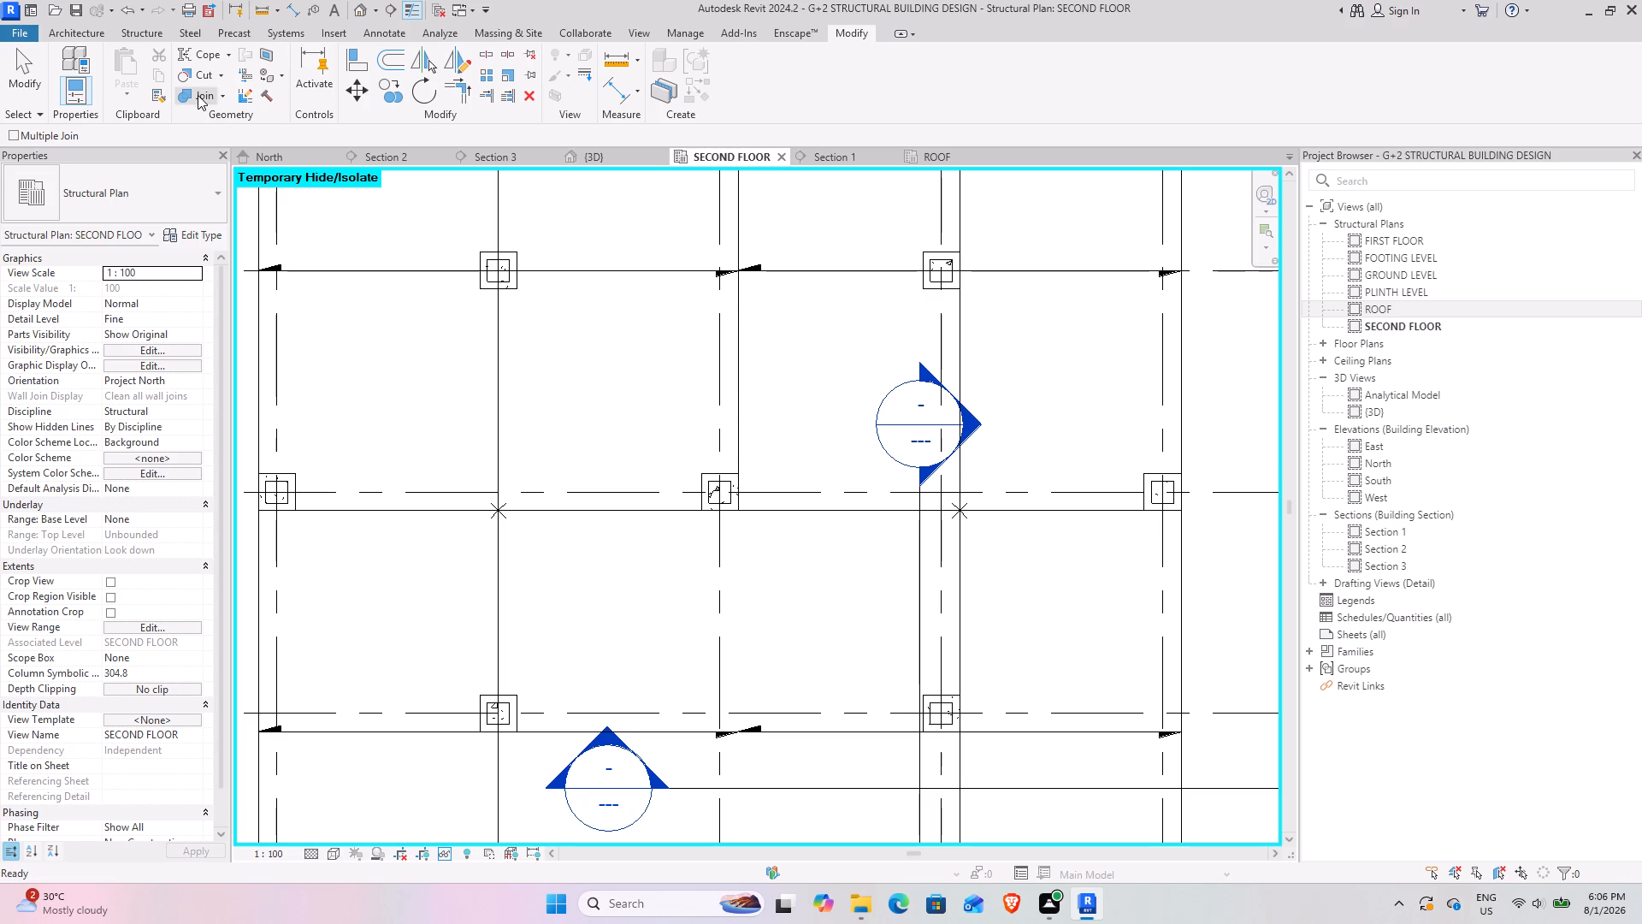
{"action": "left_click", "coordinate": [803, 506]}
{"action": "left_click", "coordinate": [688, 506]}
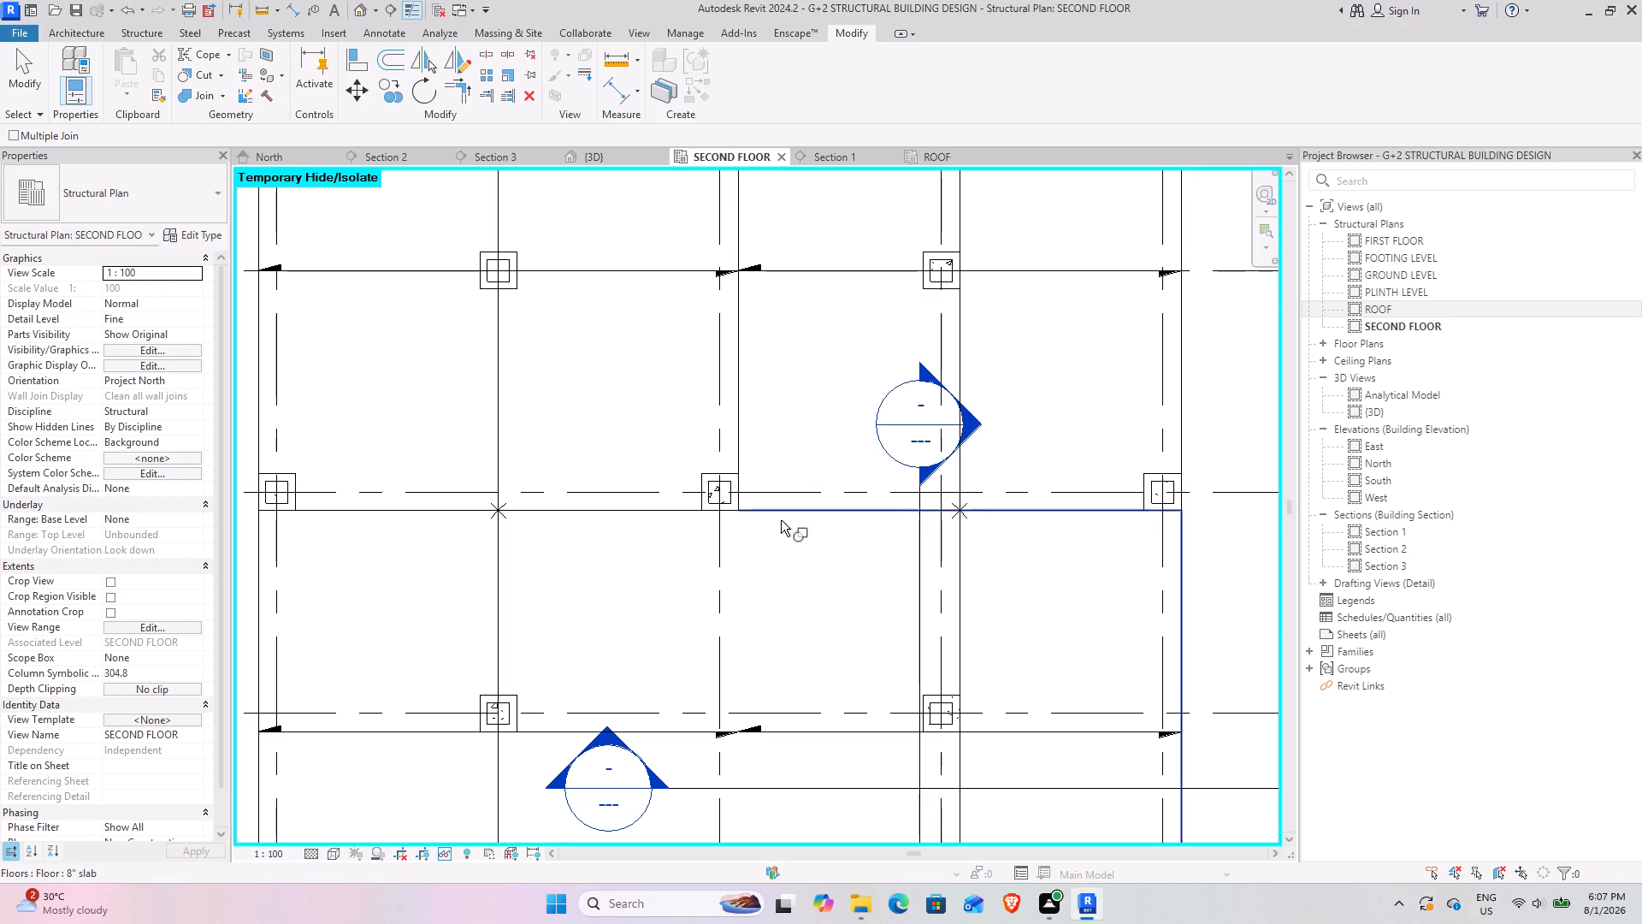
Join the two 8" floor slabs between grids 1 and 3 across their grid 8 seam, using their outer edges along grid 1.
{"action": "scroll", "coordinate": [781, 515], "scroll_direction": "down", "scroll_amount": 3}
{"action": "middle_click_drag", "start_coordinate": [771, 525], "coordinate": [690, 542]}
{"action": "scroll", "coordinate": [641, 550], "scroll_direction": "up", "scroll_amount": 4}
{"action": "middle_click_drag", "start_coordinate": [716, 595], "coordinate": [715, 595]}
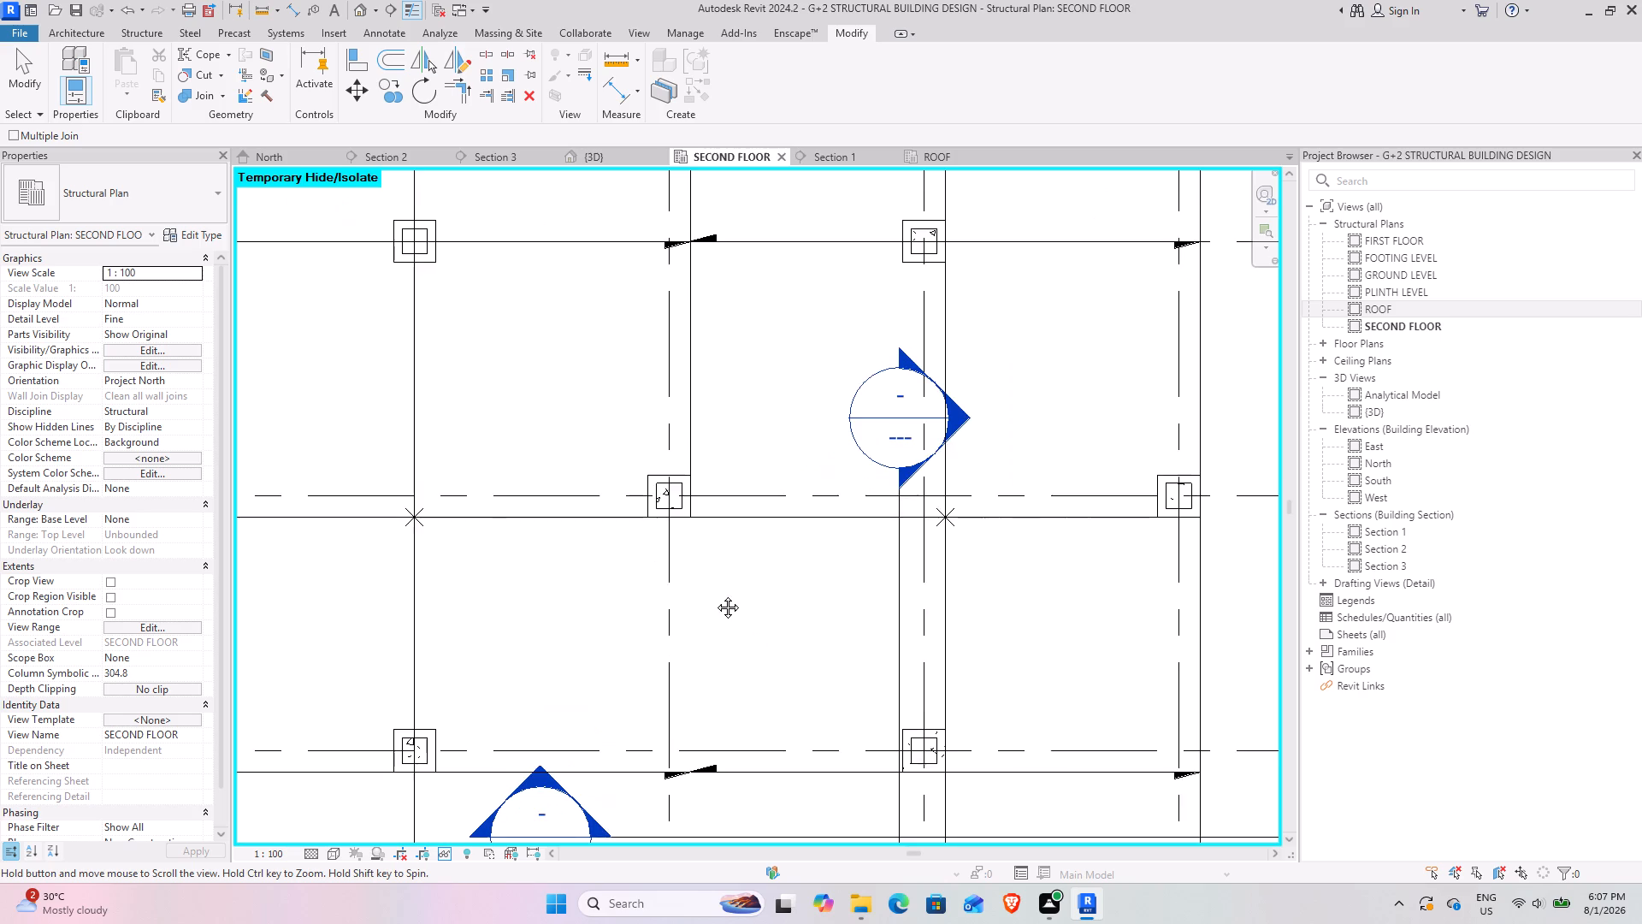
{"action": "middle_click_drag", "start_coordinate": [715, 595], "coordinate": [990, 726]}
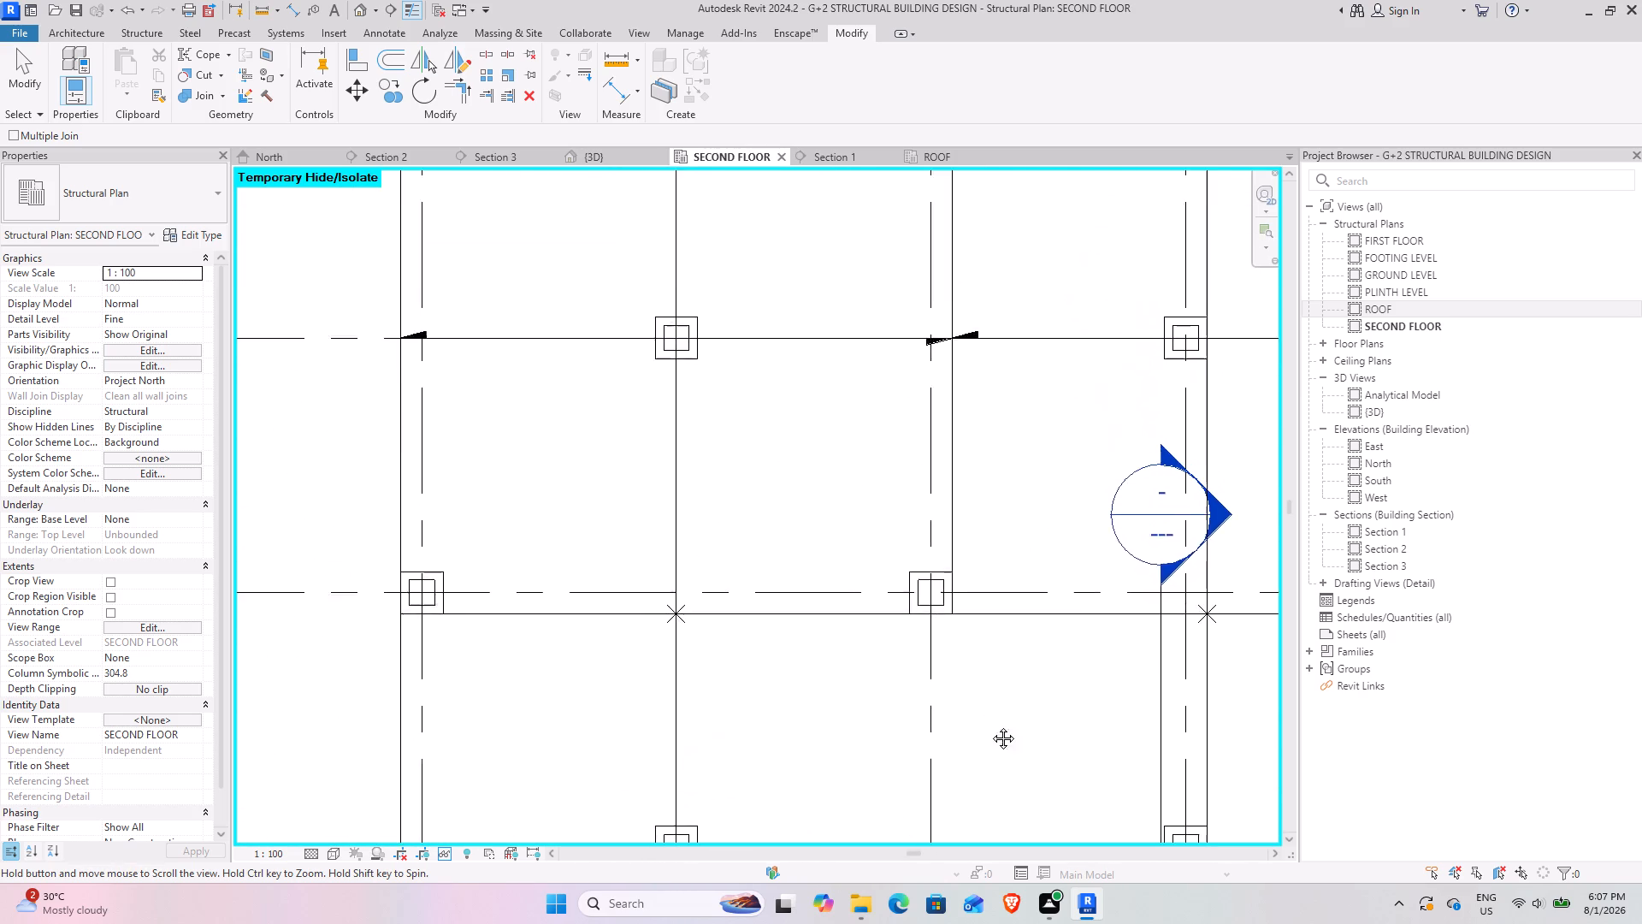
{"action": "middle_click_drag", "start_coordinate": [990, 726], "coordinate": [1004, 757]}
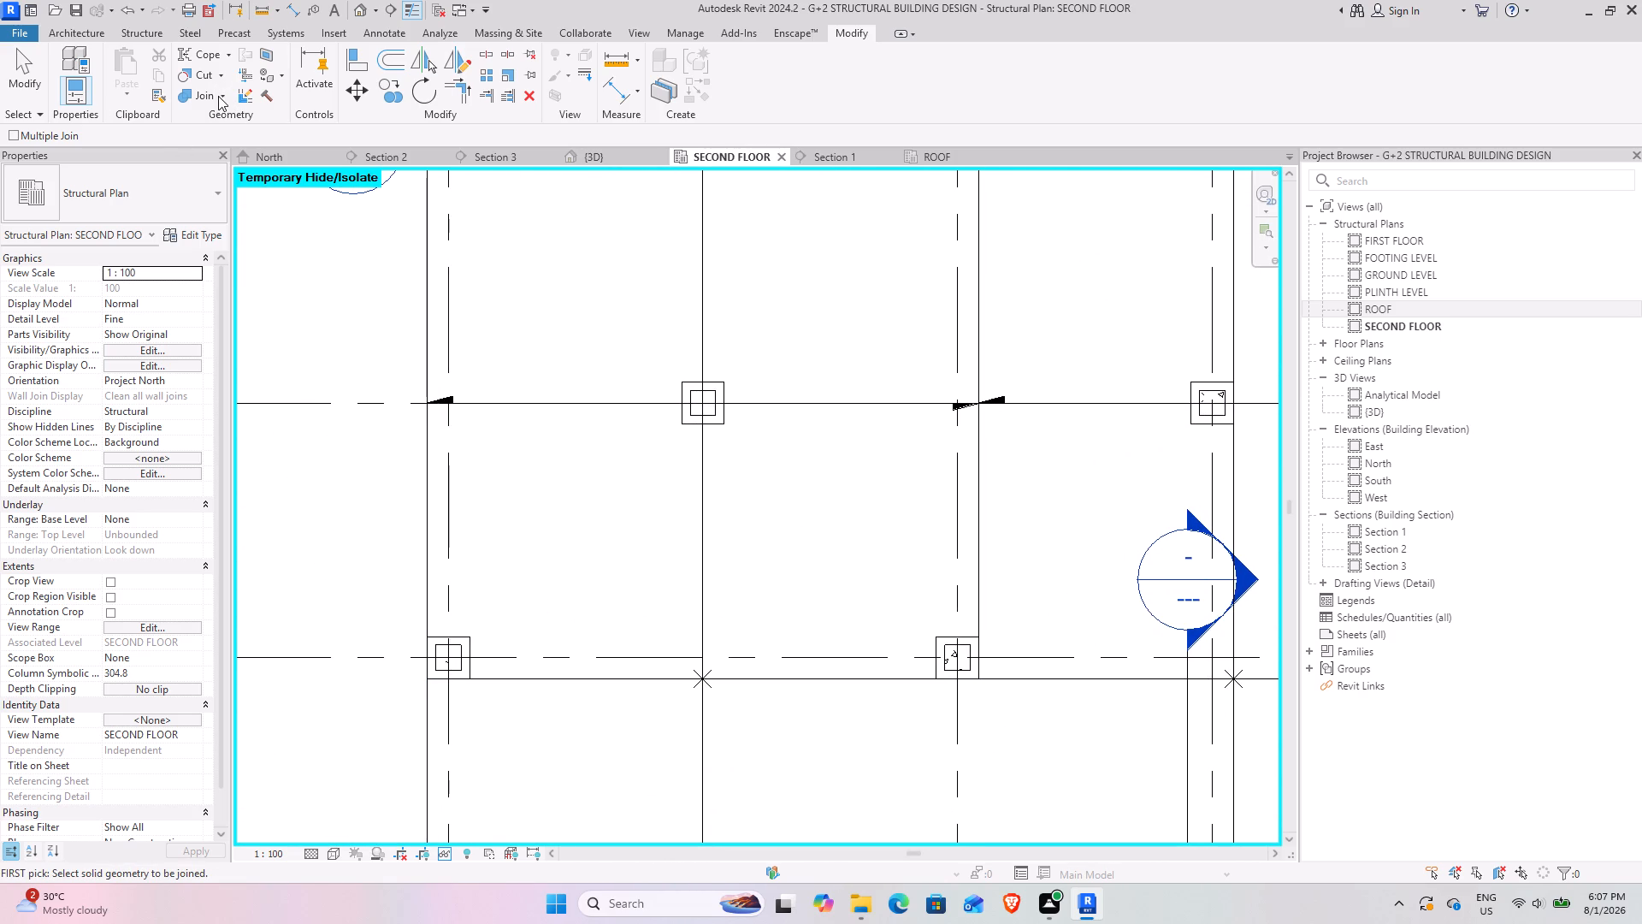
{"action": "left_click", "coordinate": [222, 93]}
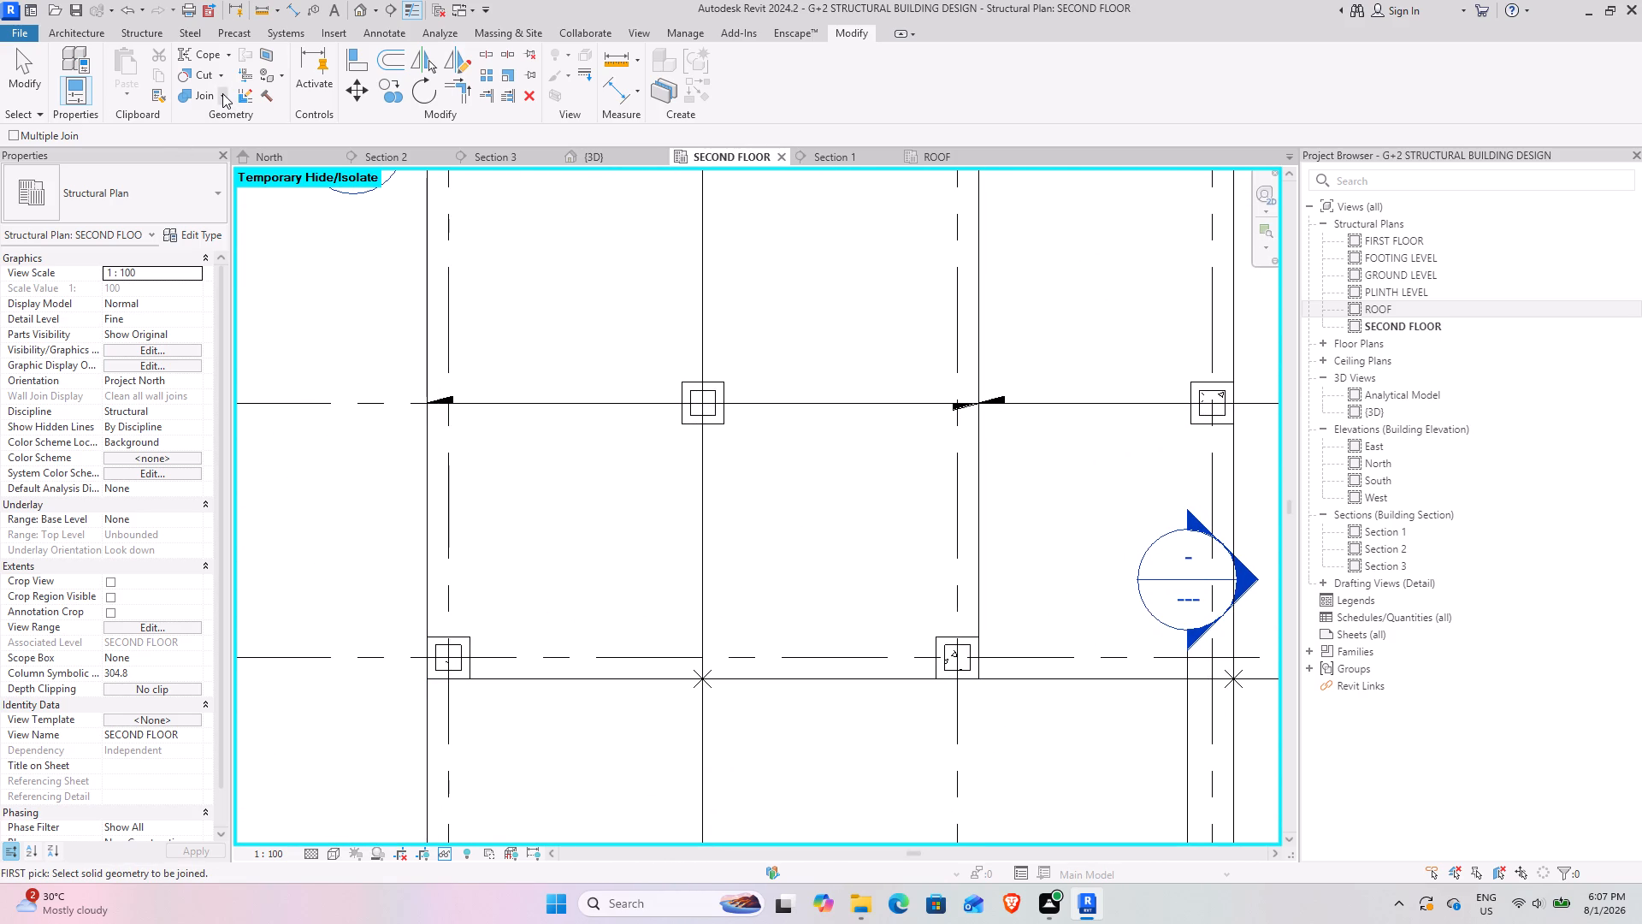
{"action": "left_click", "coordinate": [222, 93]}
{"action": "left_click", "coordinate": [188, 87]}
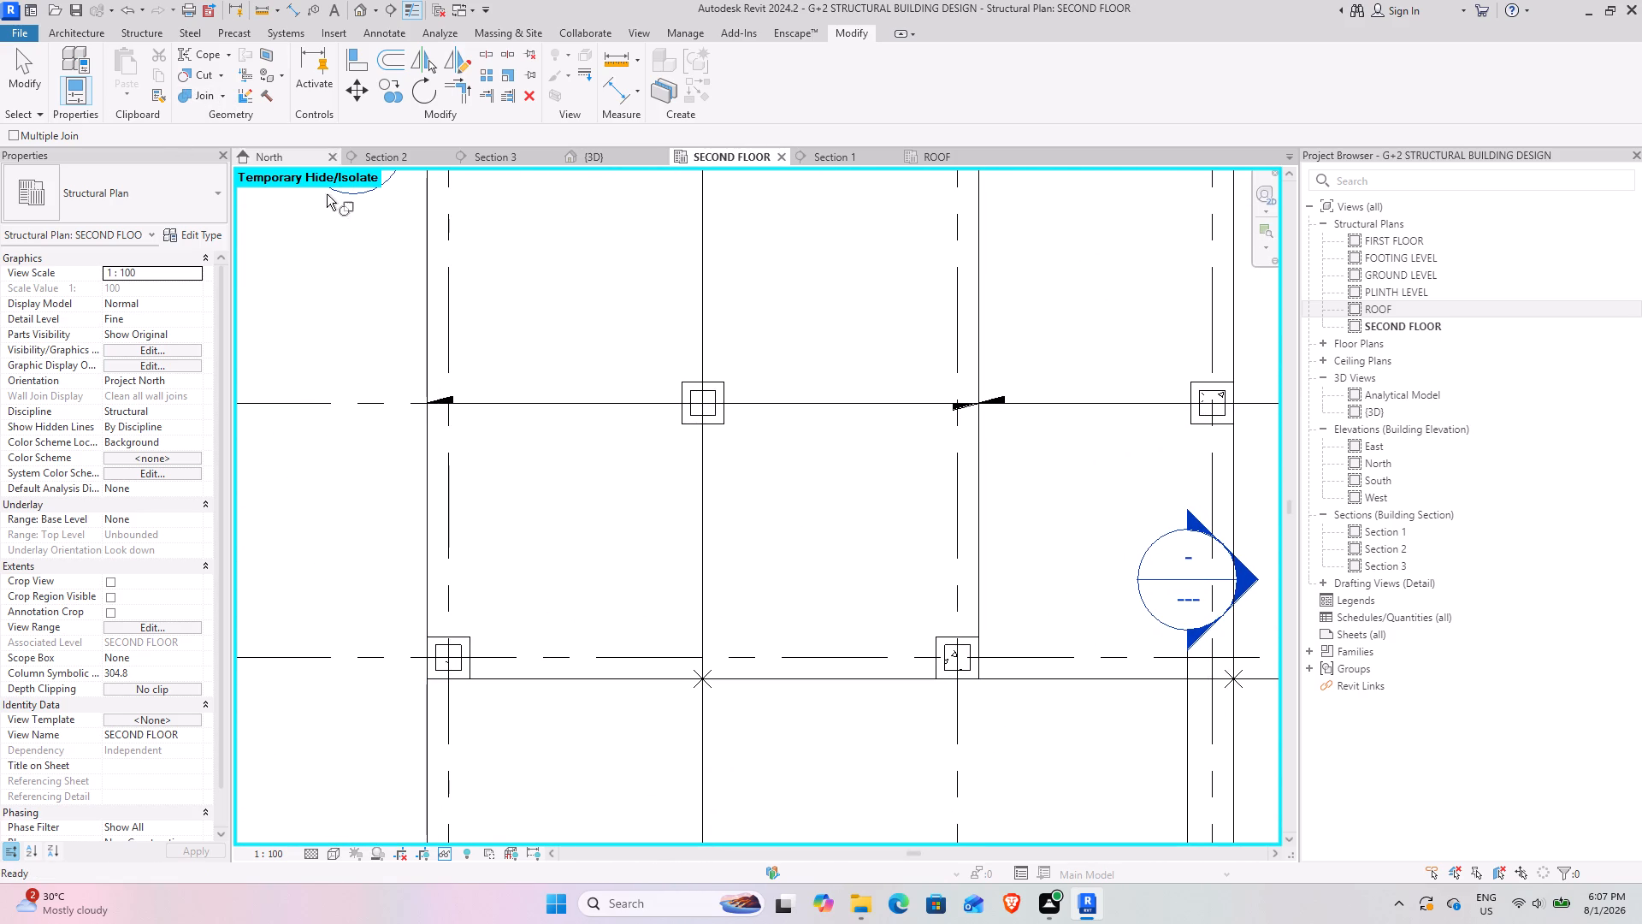
{"action": "left_click", "coordinate": [427, 445]}
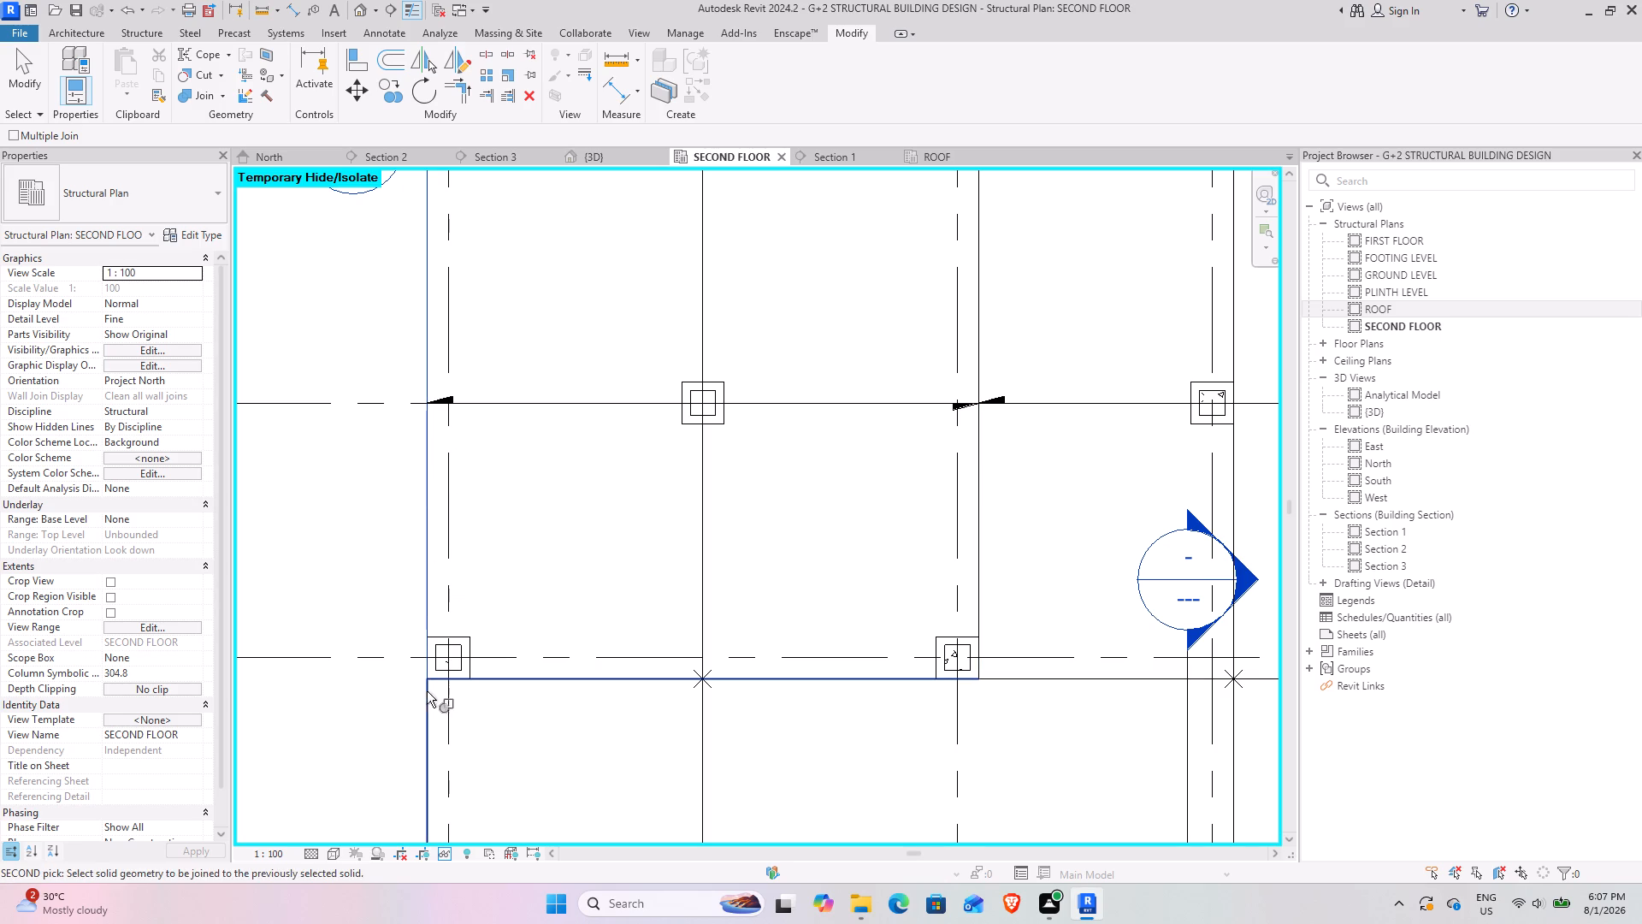
{"action": "left_click", "coordinate": [427, 707]}
Join the two 8" floor slabs between grids 3 and 5 across their grid 8 seam, using their outer edges along grid 5.
{"action": "scroll", "coordinate": [668, 582], "scroll_direction": "down", "scroll_amount": 3}
{"action": "middle_click_drag", "start_coordinate": [800, 528], "coordinate": [440, 400]}
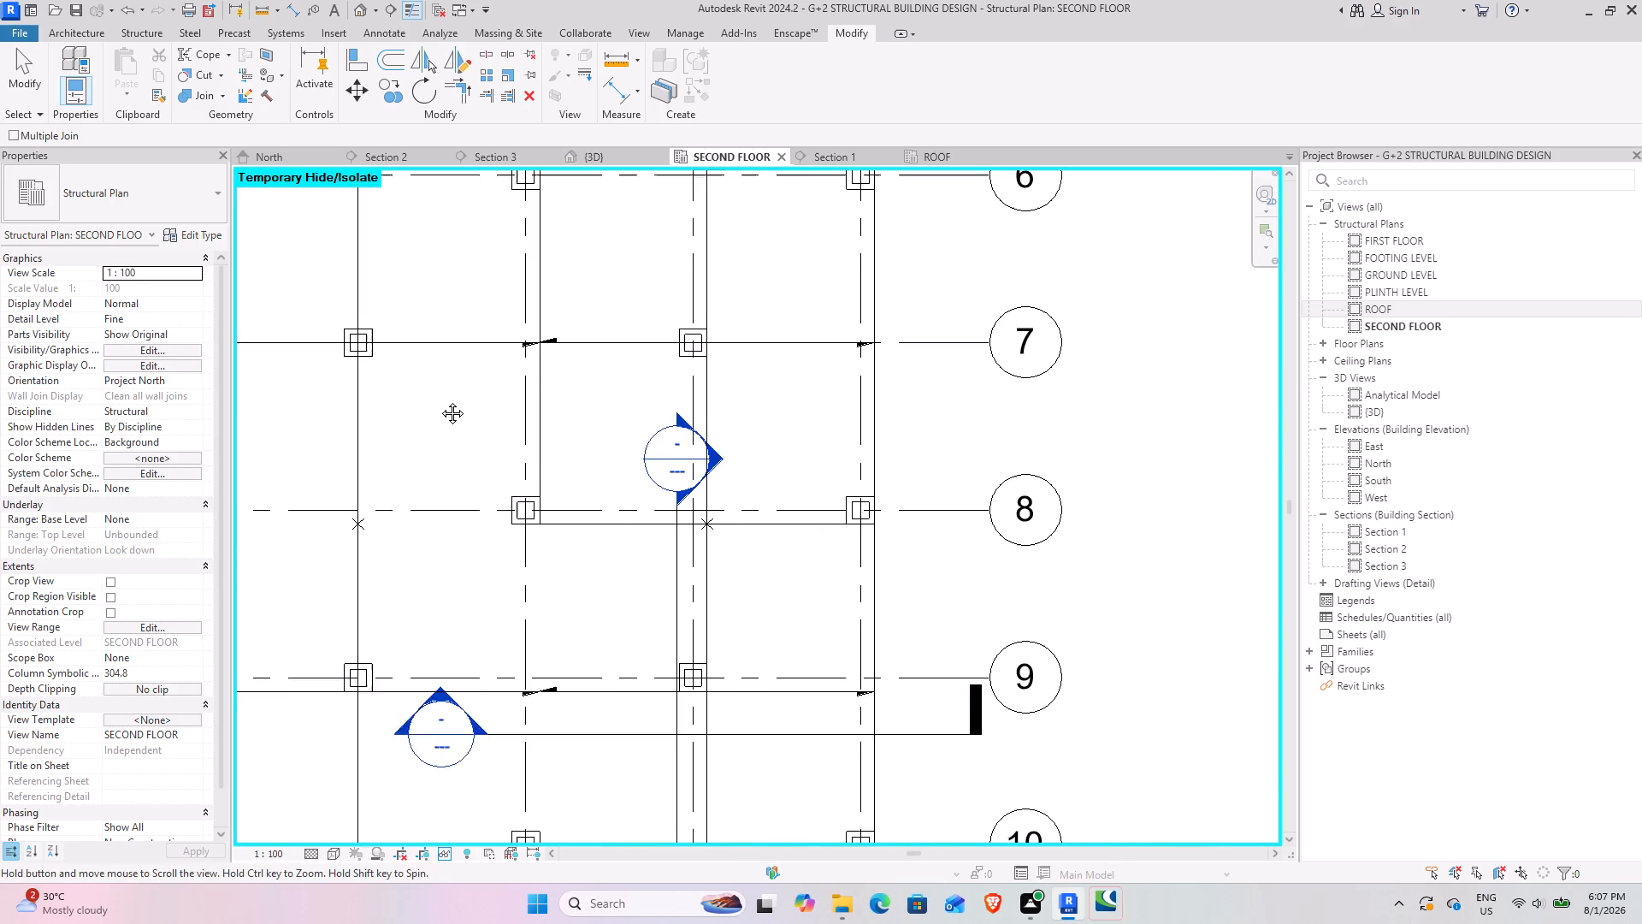
{"action": "middle_click_drag", "start_coordinate": [440, 400], "coordinate": [434, 400]}
{"action": "left_click", "coordinate": [195, 102]}
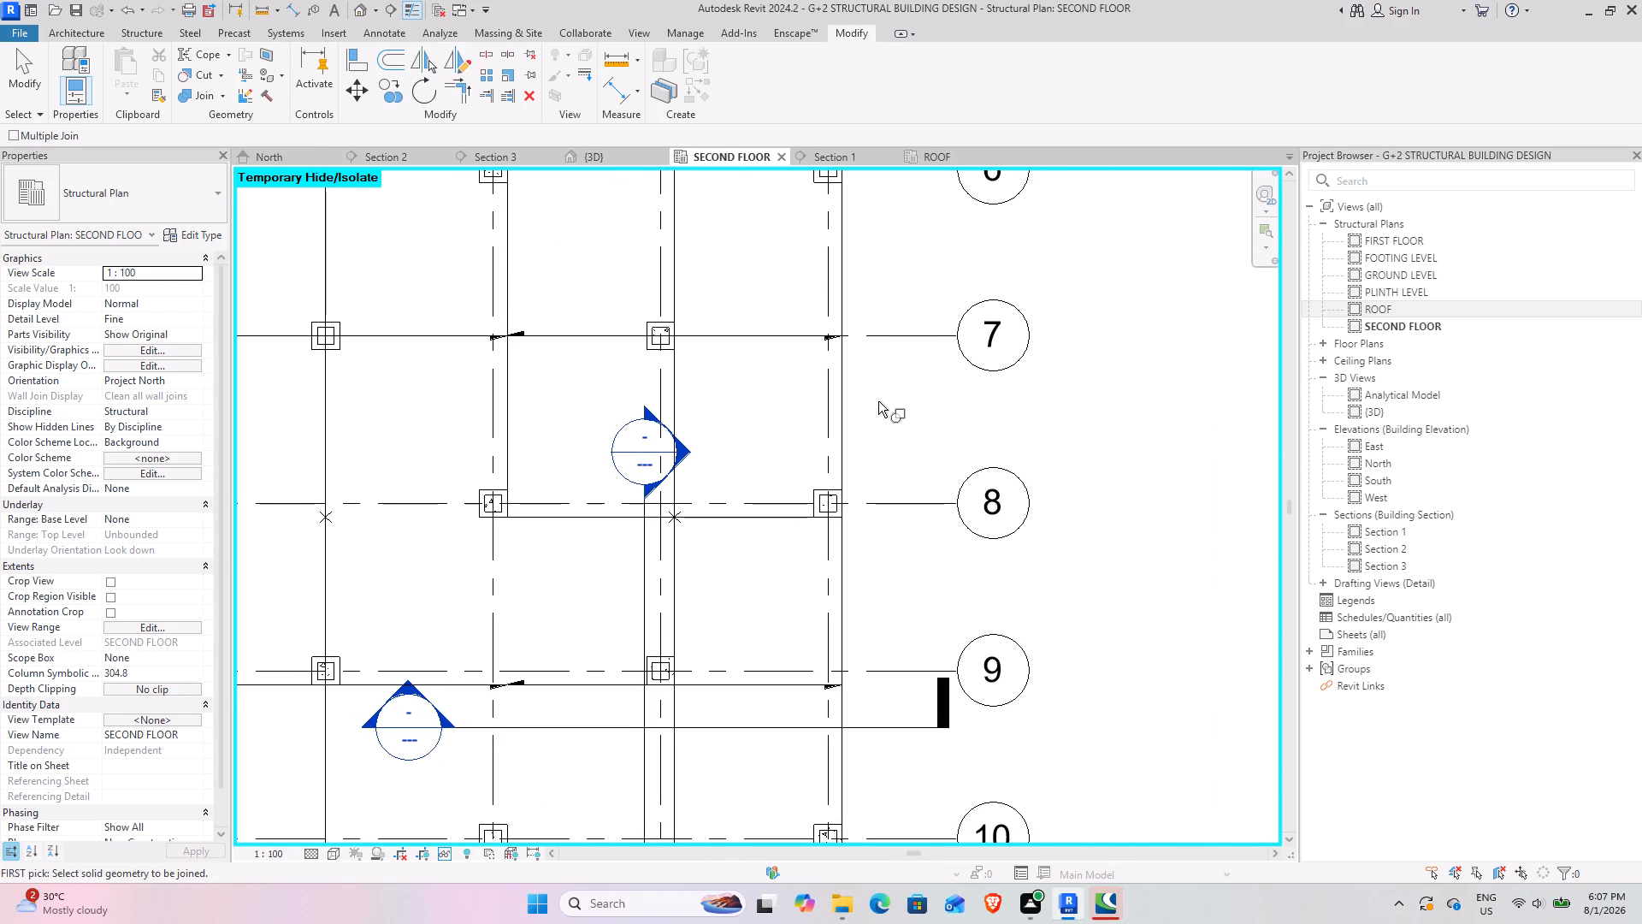
{"action": "left_click", "coordinate": [848, 423]}
{"action": "left_click", "coordinate": [841, 579]}
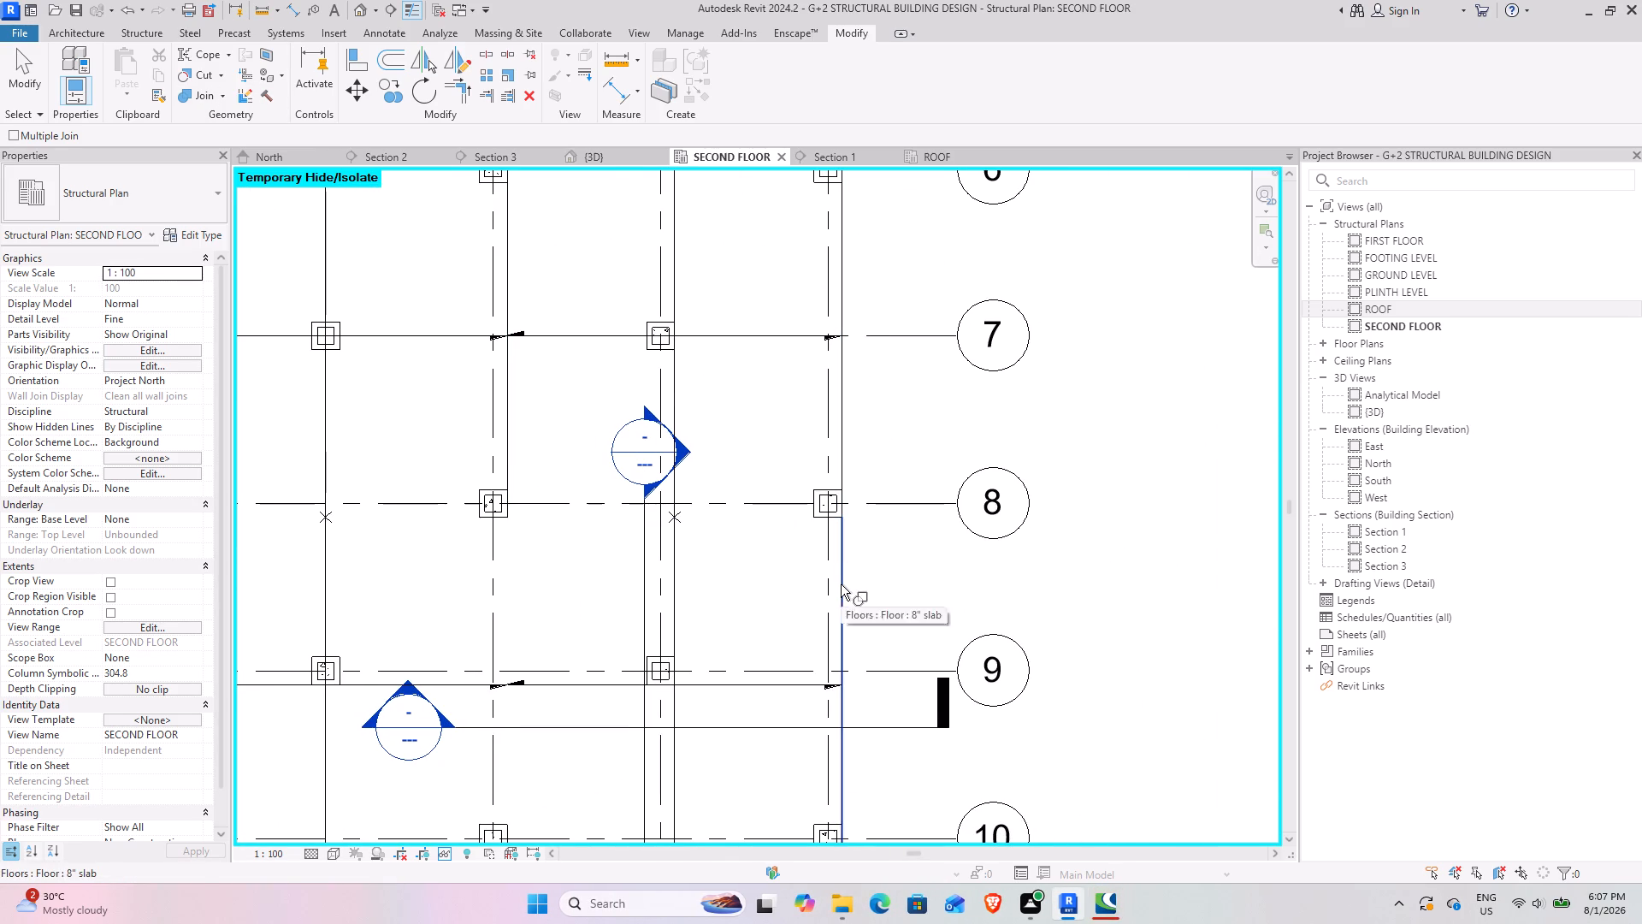
Join the two 8" floor slabs between grids 6 and 8 across their grid 3 seam, using their outer edges along grid 6.
{"action": "middle_click_drag", "start_coordinate": [611, 405], "coordinate": [683, 524]}
{"action": "scroll", "coordinate": [610, 531], "scroll_direction": "up", "scroll_amount": 4}
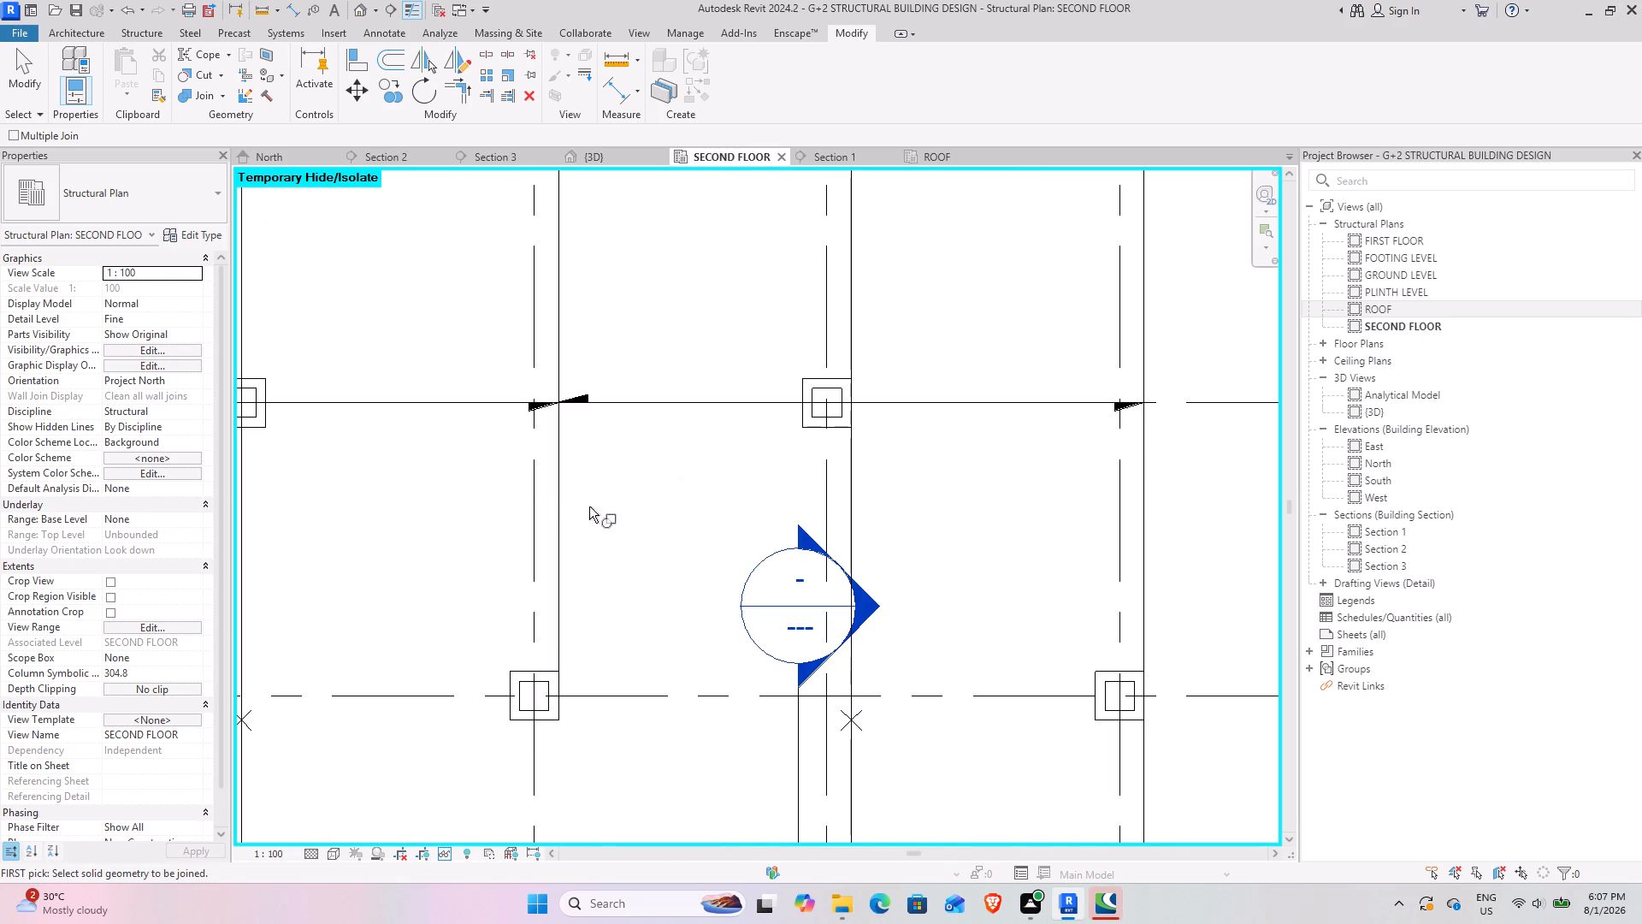
{"action": "scroll", "coordinate": [574, 464], "scroll_direction": "down", "scroll_amount": 4}
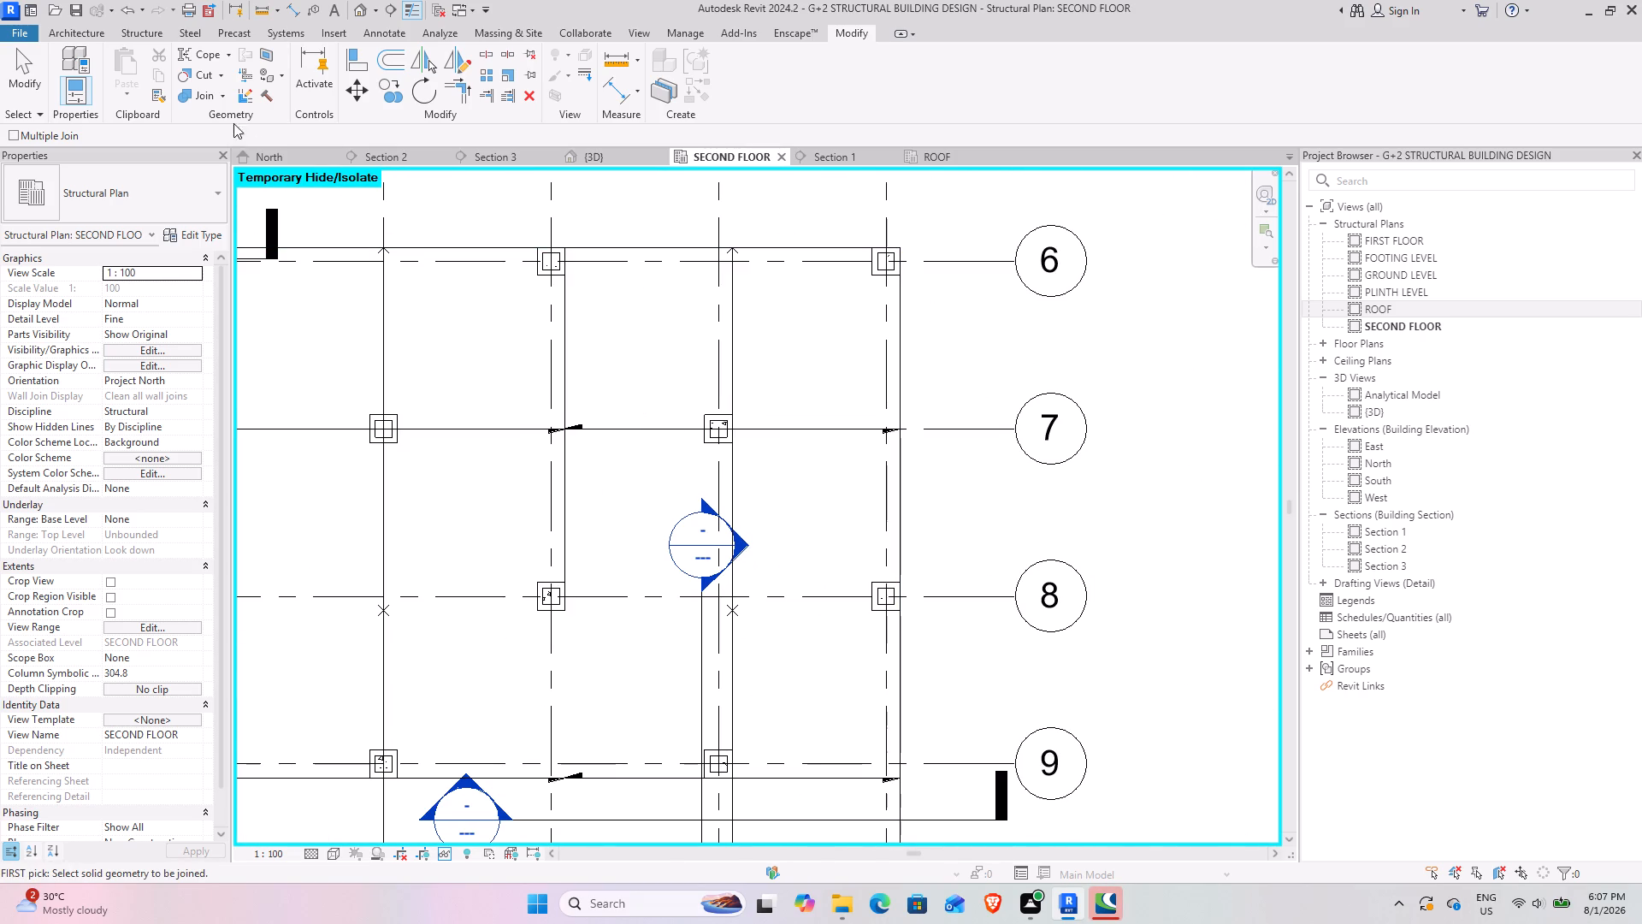
{"action": "left_click", "coordinate": [198, 94]}
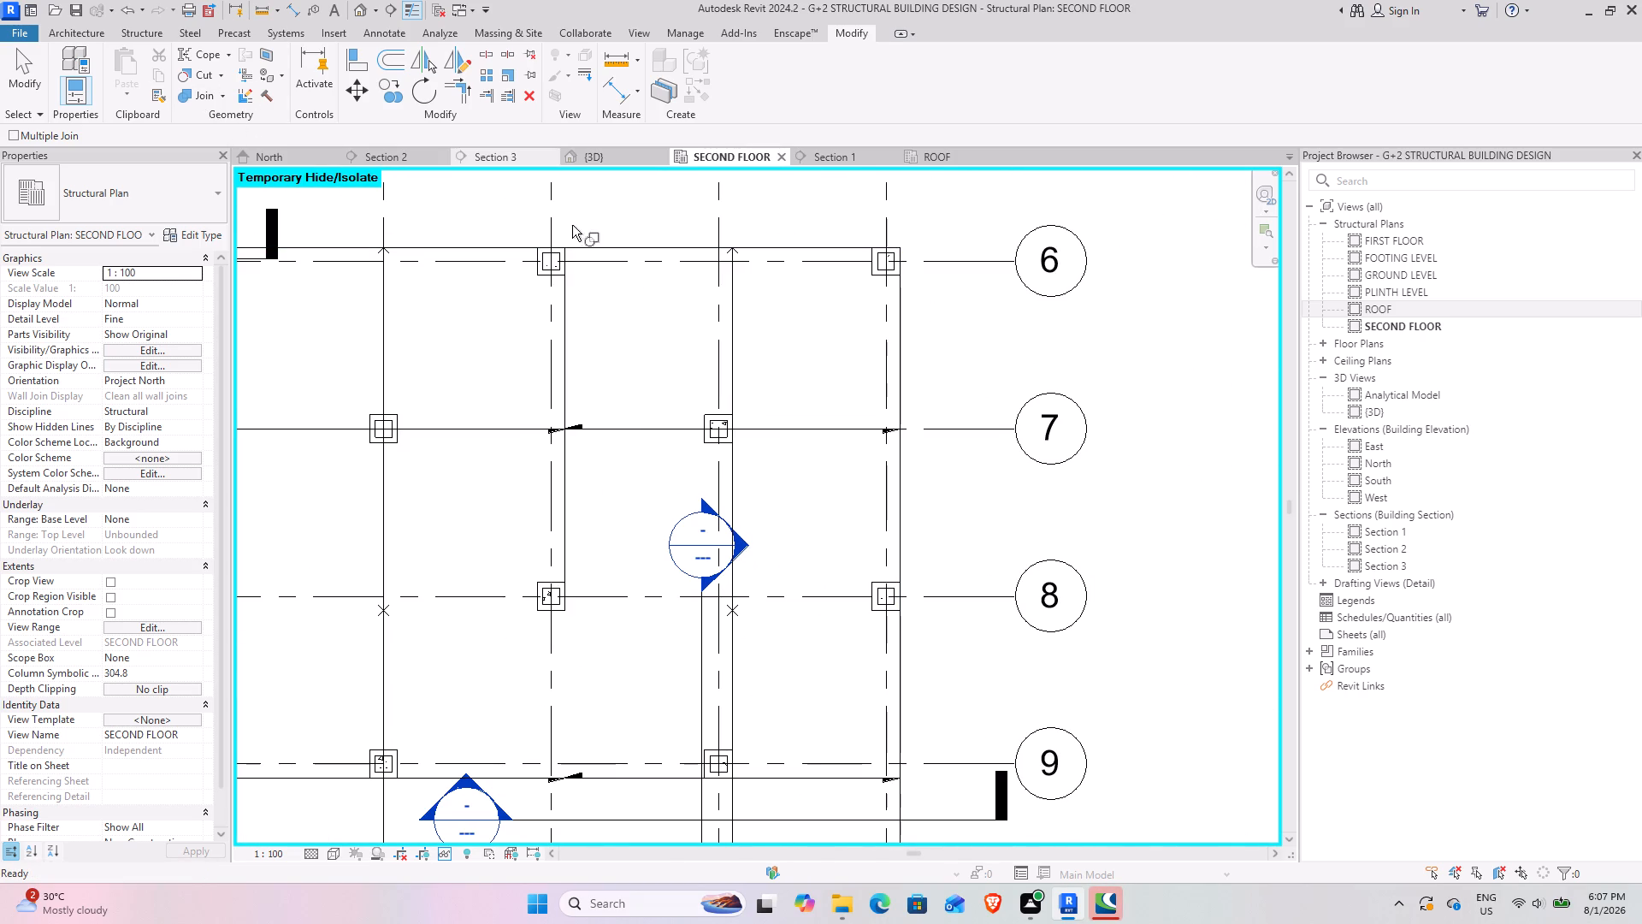
{"action": "left_click", "coordinate": [502, 244]}
{"action": "left_click", "coordinate": [623, 246]}
Examine the joined floor slabs in the {3D} view from the front, left and corner, comparing the seams on each storey.
{"action": "scroll", "coordinate": [729, 378], "scroll_direction": "down", "scroll_amount": 3}
{"action": "middle_click_drag", "start_coordinate": [619, 423], "coordinate": [636, 371]}
{"action": "left_click", "coordinate": [631, 156]}
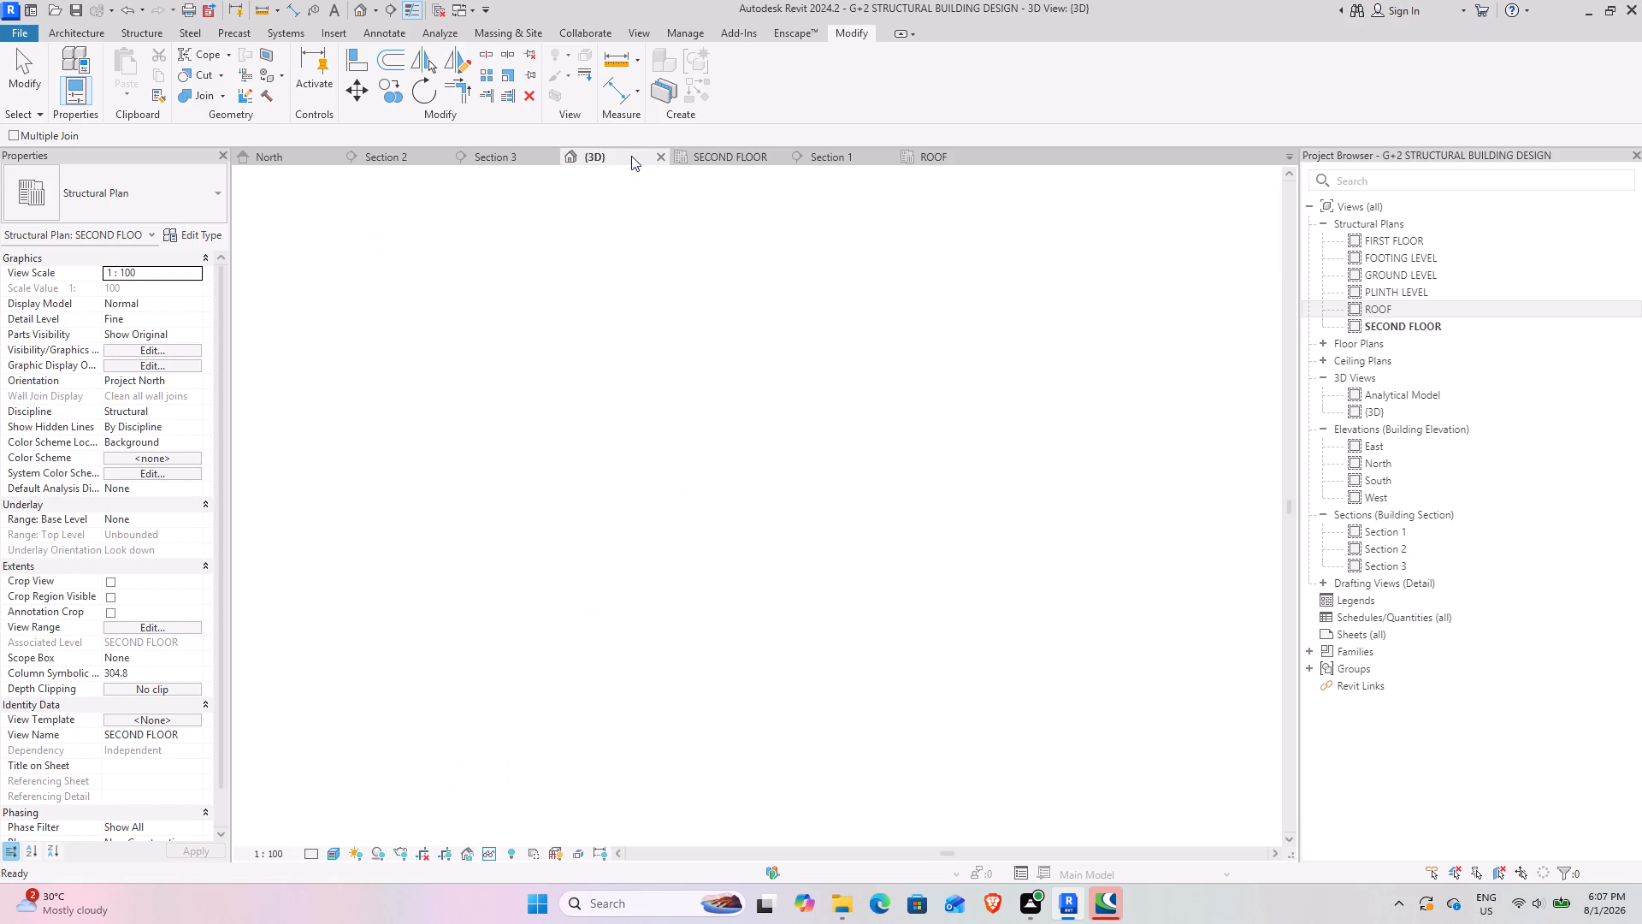
{"action": "scroll", "coordinate": [650, 445], "scroll_direction": "down", "scroll_amount": 3}
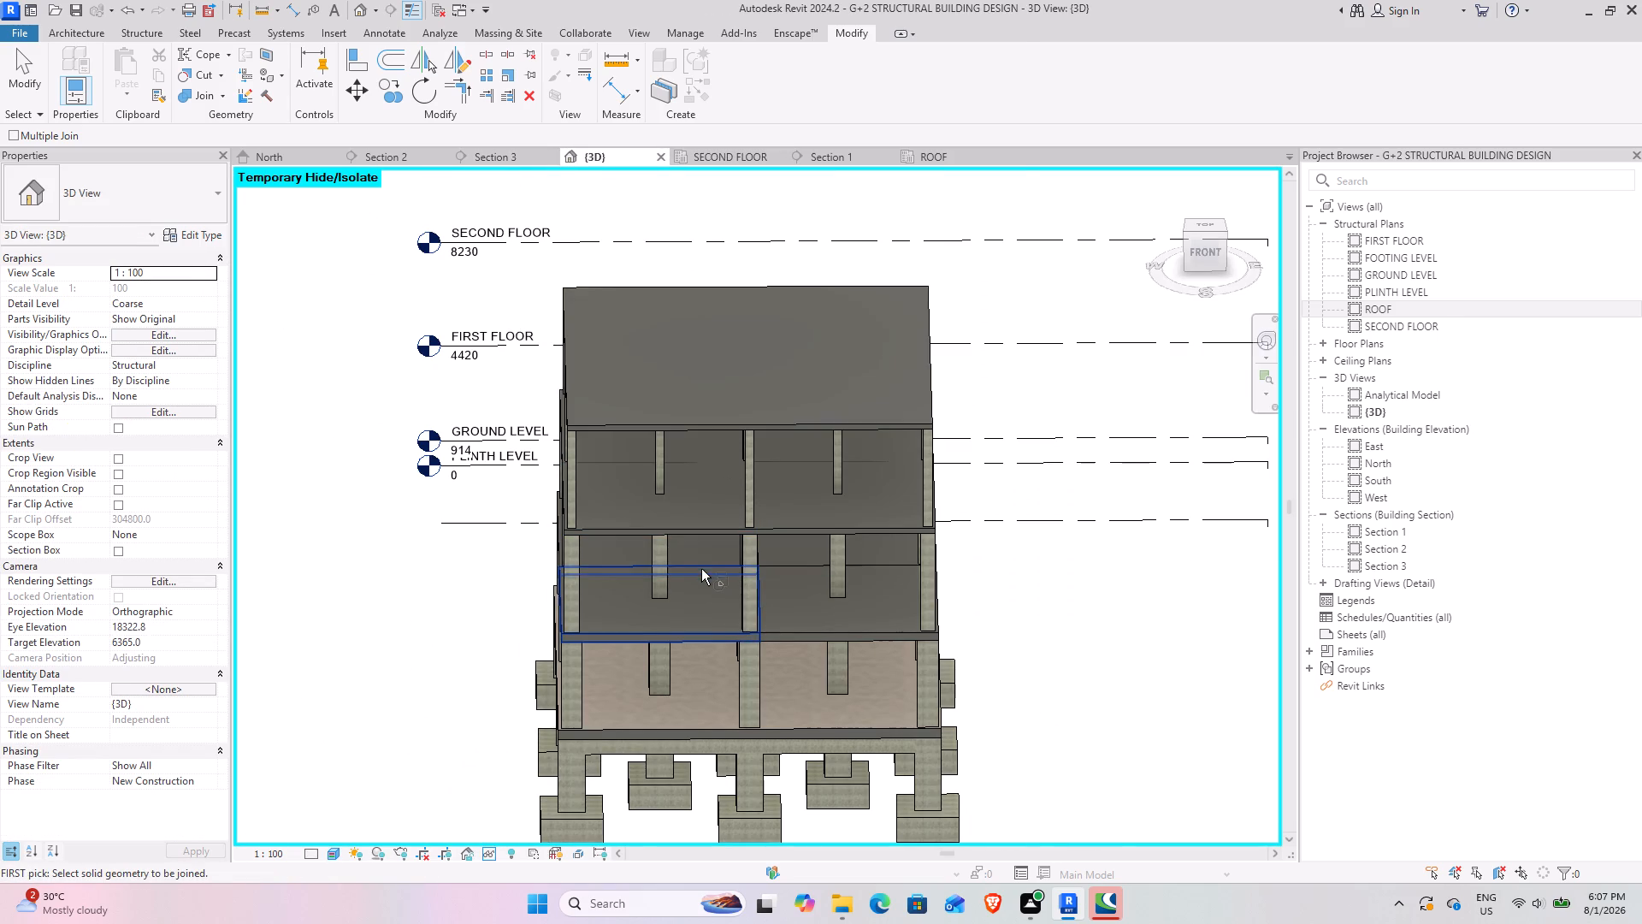
{"action": "middle_click_drag", "start_coordinate": [702, 554], "coordinate": [986, 601], "text": "shift"}
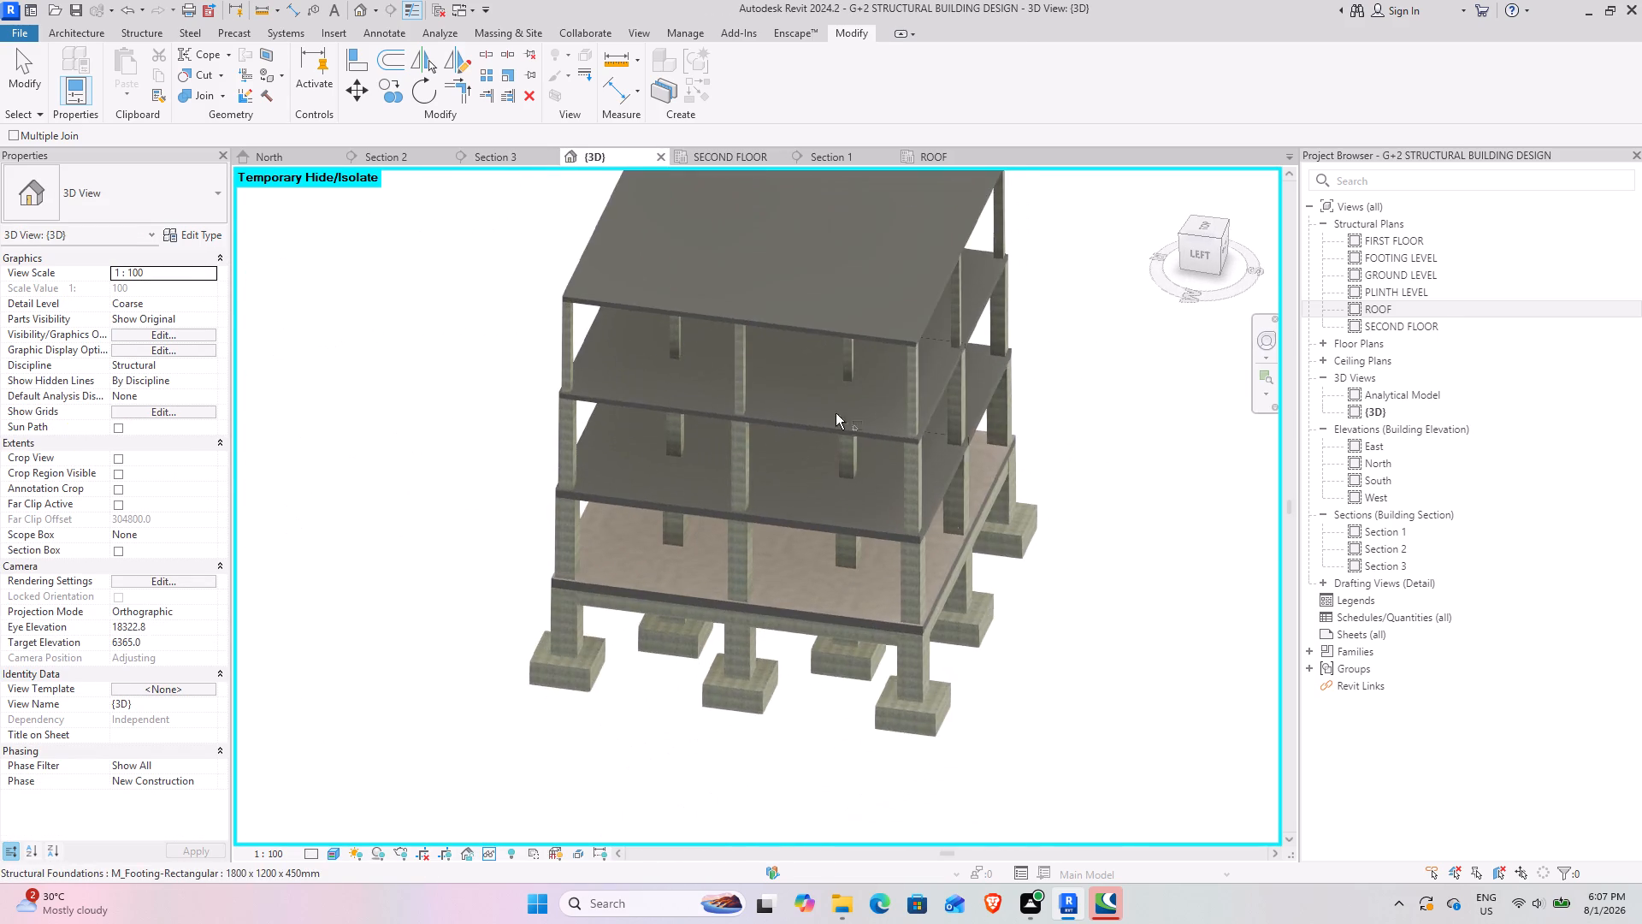
{"action": "scroll", "coordinate": [820, 358], "scroll_direction": "up", "scroll_amount": 4}
{"action": "middle_click_drag", "start_coordinate": [816, 477], "coordinate": [511, 375], "text": "shift"}
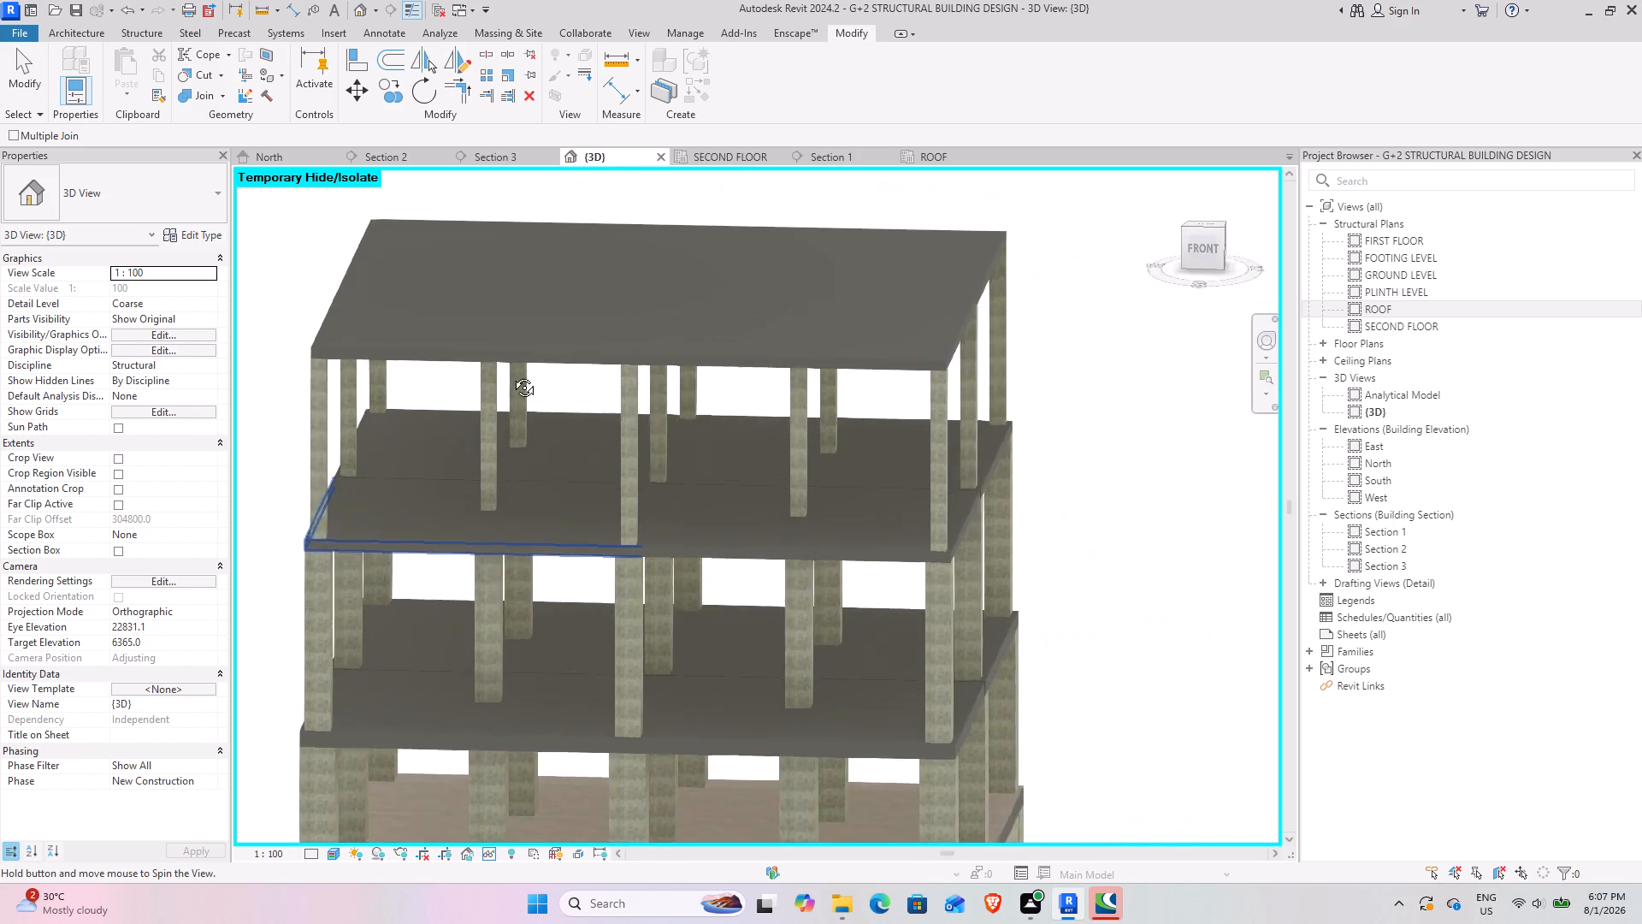
{"action": "middle_click_drag", "start_coordinate": [511, 375], "coordinate": [807, 390], "text": "shift"}
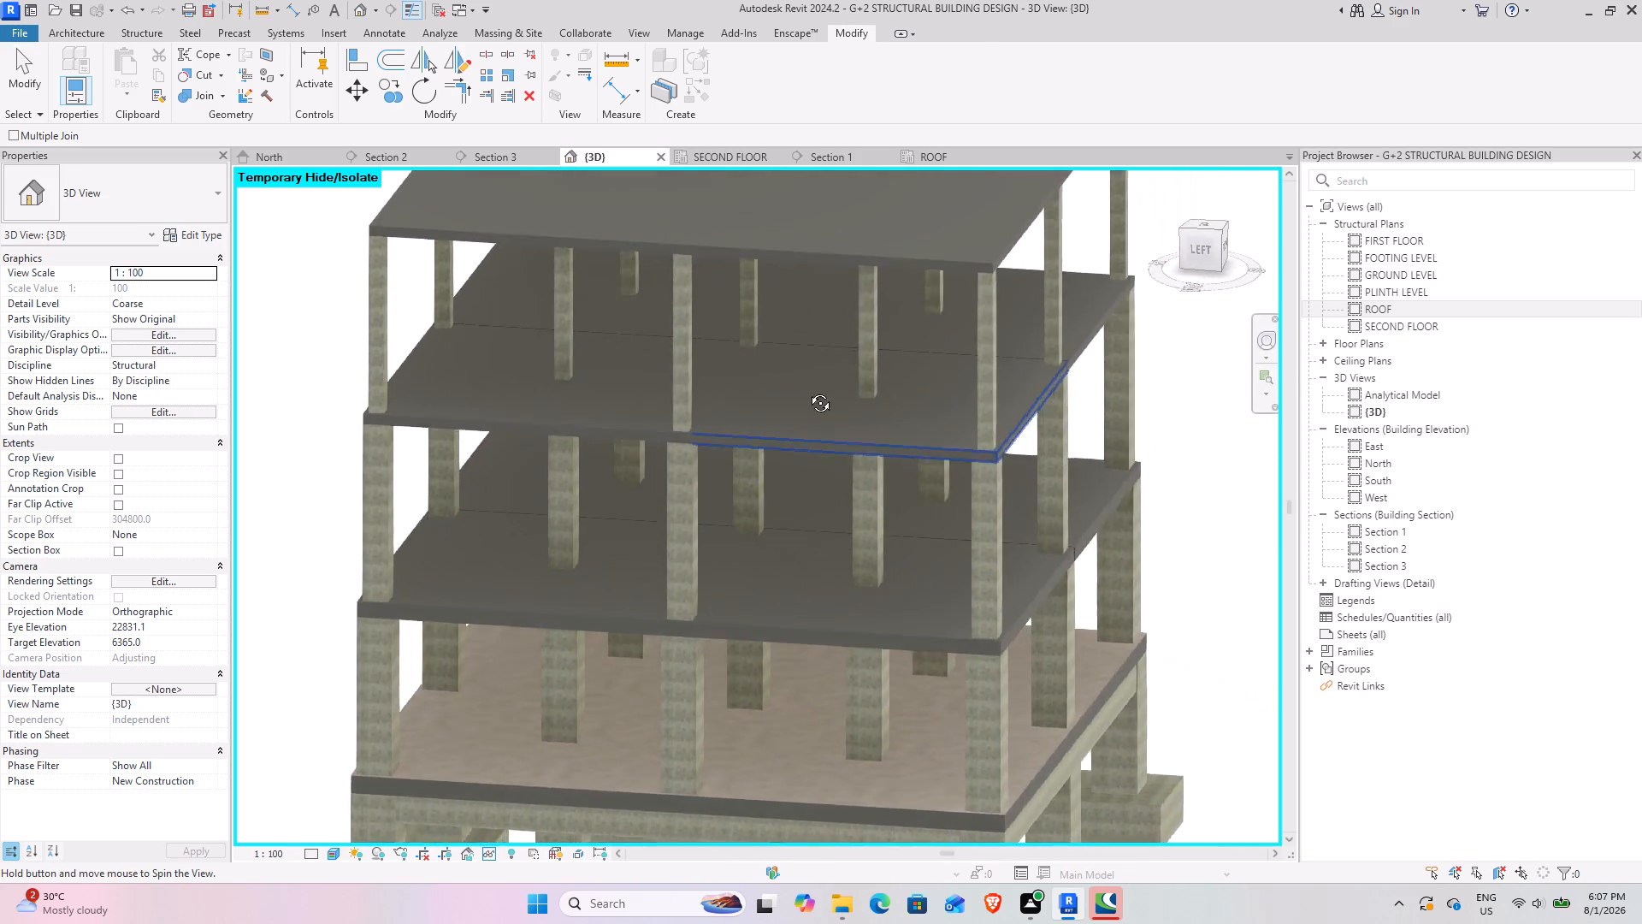
{"action": "middle_click_drag", "start_coordinate": [807, 390], "coordinate": [686, 361], "text": "shift"}
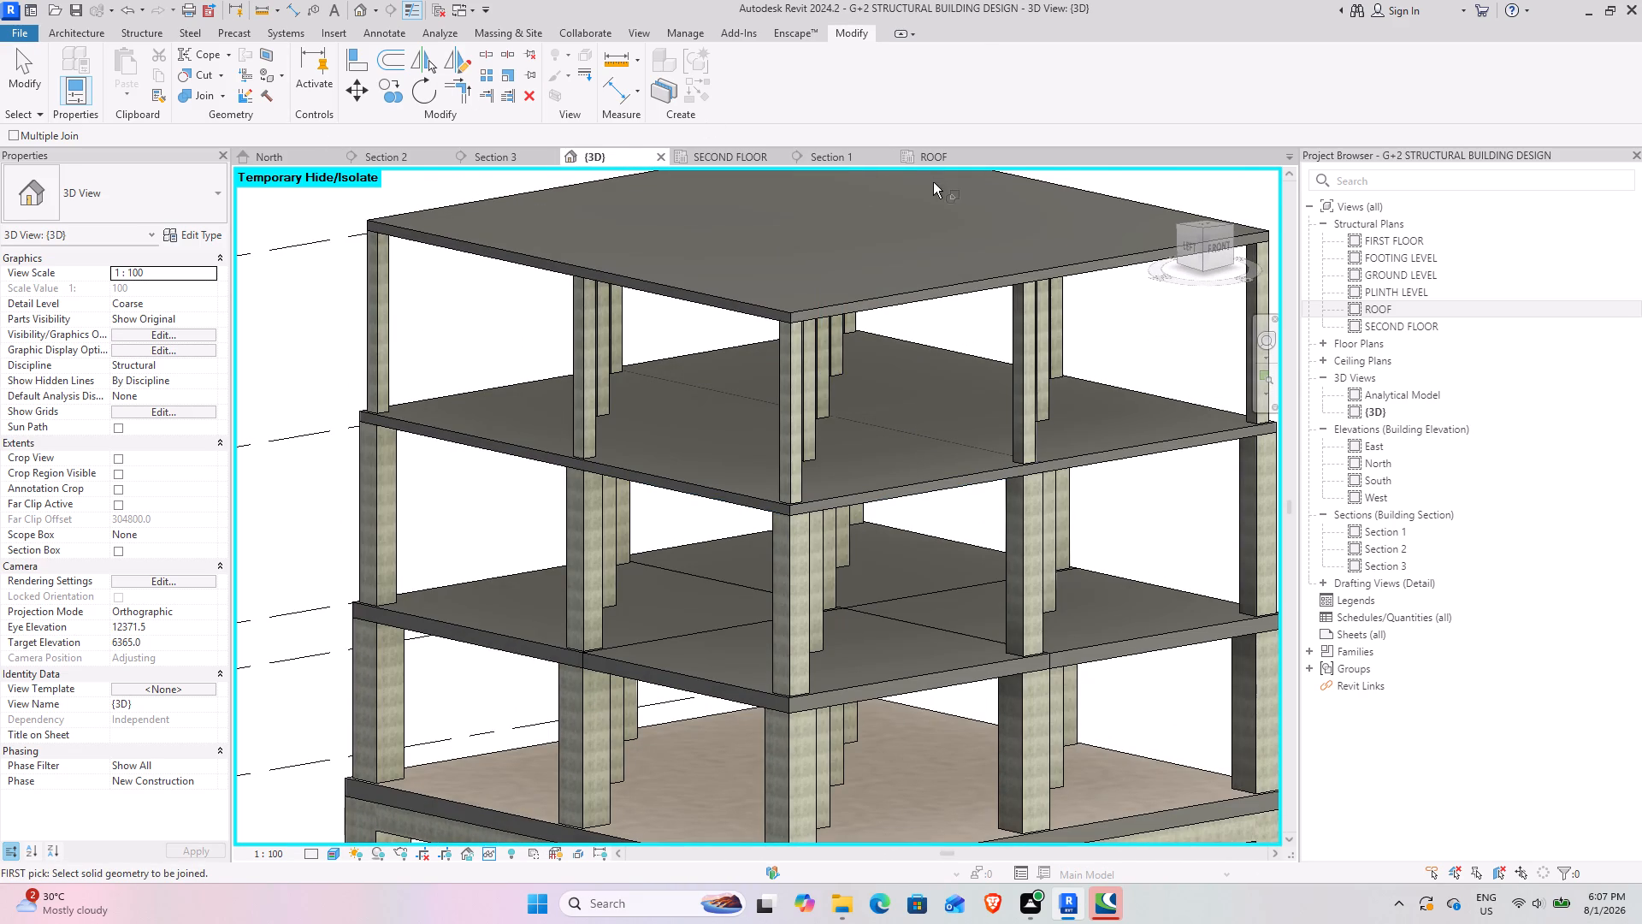
Check the whole SECOND FLOOR plan for remaining slab seams and leave Join Geometry.
{"action": "left_click", "coordinate": [730, 162]}
{"action": "scroll", "coordinate": [753, 514], "scroll_direction": "down", "scroll_amount": 2}
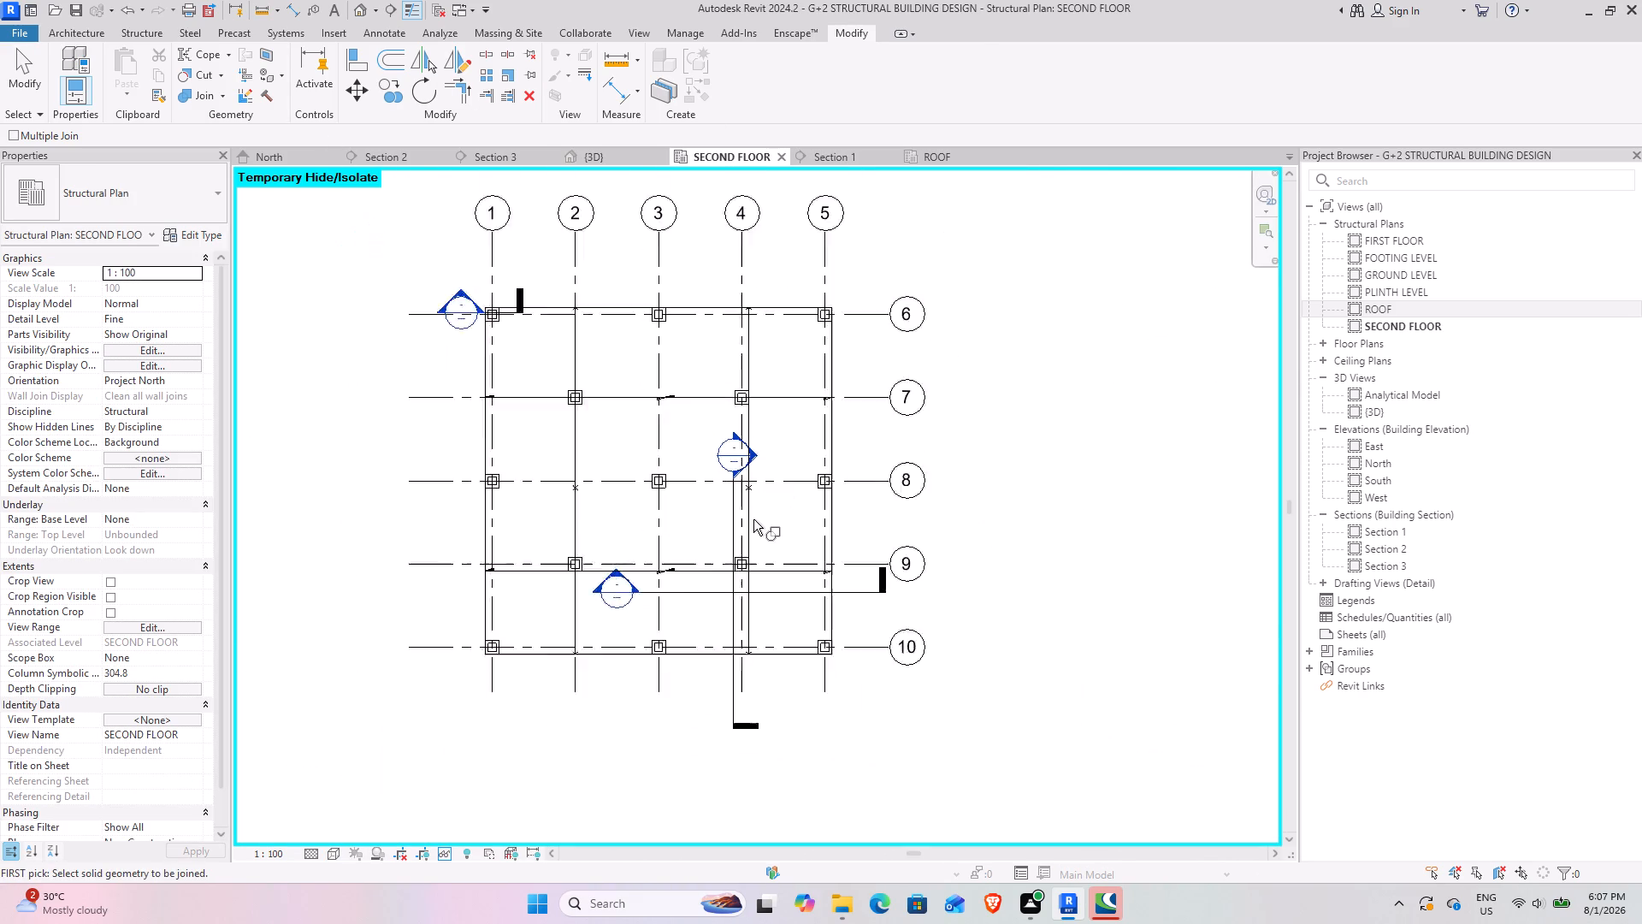
{"action": "scroll", "coordinate": [753, 514], "scroll_direction": "down", "scroll_amount": 1}
{"action": "middle_click_drag", "start_coordinate": [656, 585], "coordinate": [688, 566]}
{"action": "left_click", "coordinate": [724, 705]}
{"action": "scroll", "coordinate": [709, 533], "scroll_direction": "up", "scroll_amount": 2}
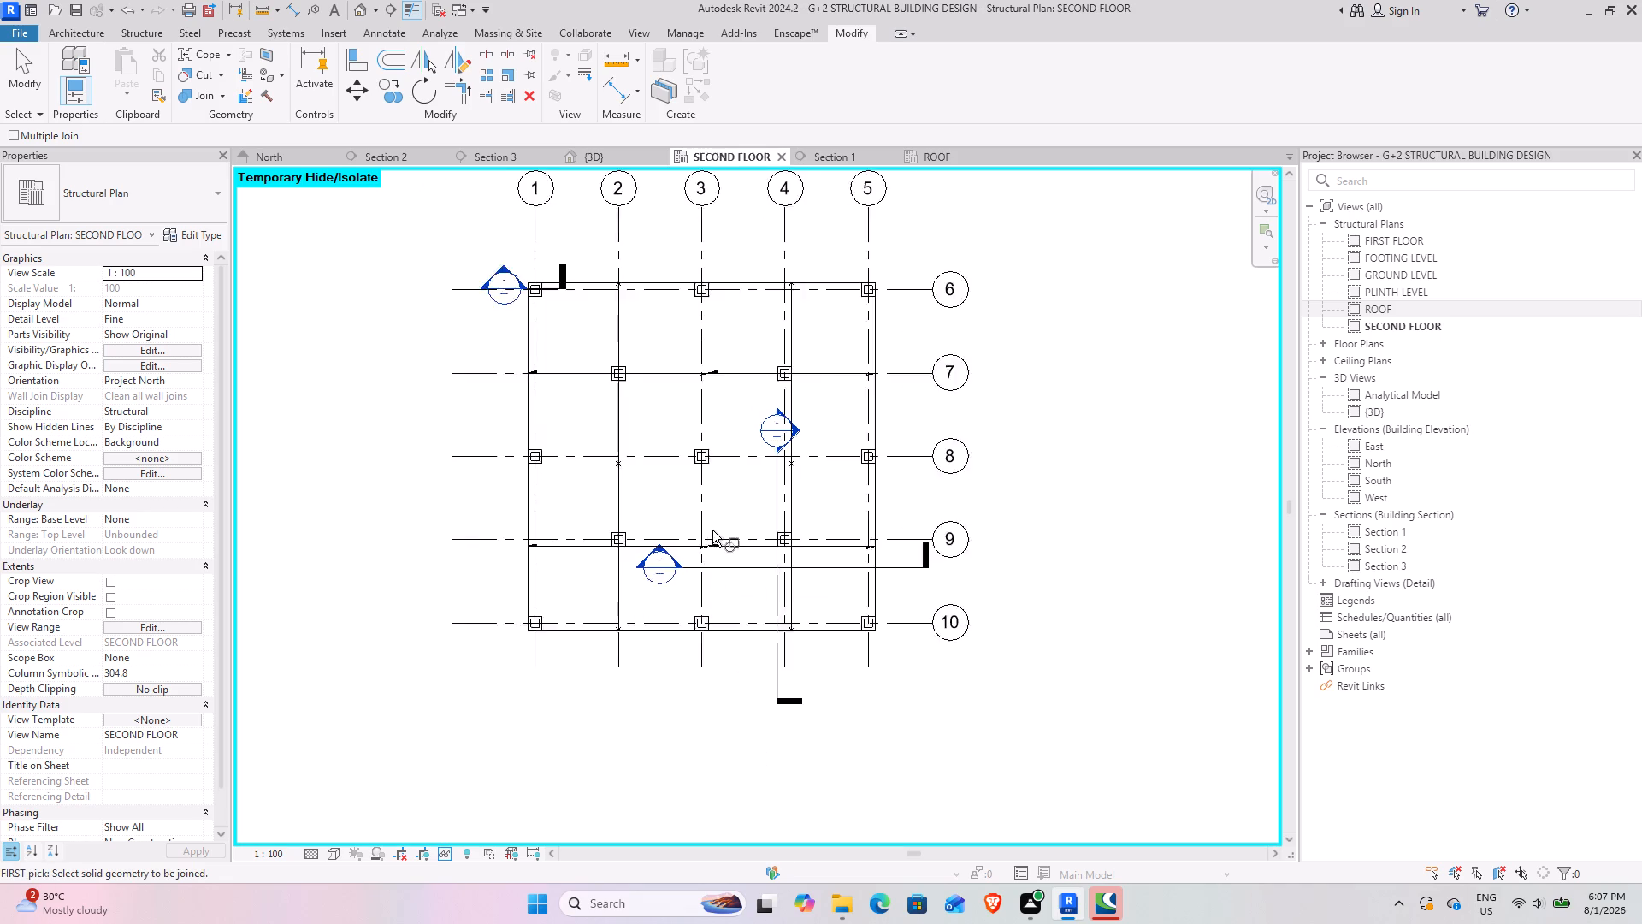
{"action": "scroll", "coordinate": [712, 525], "scroll_direction": "up", "scroll_amount": 6}
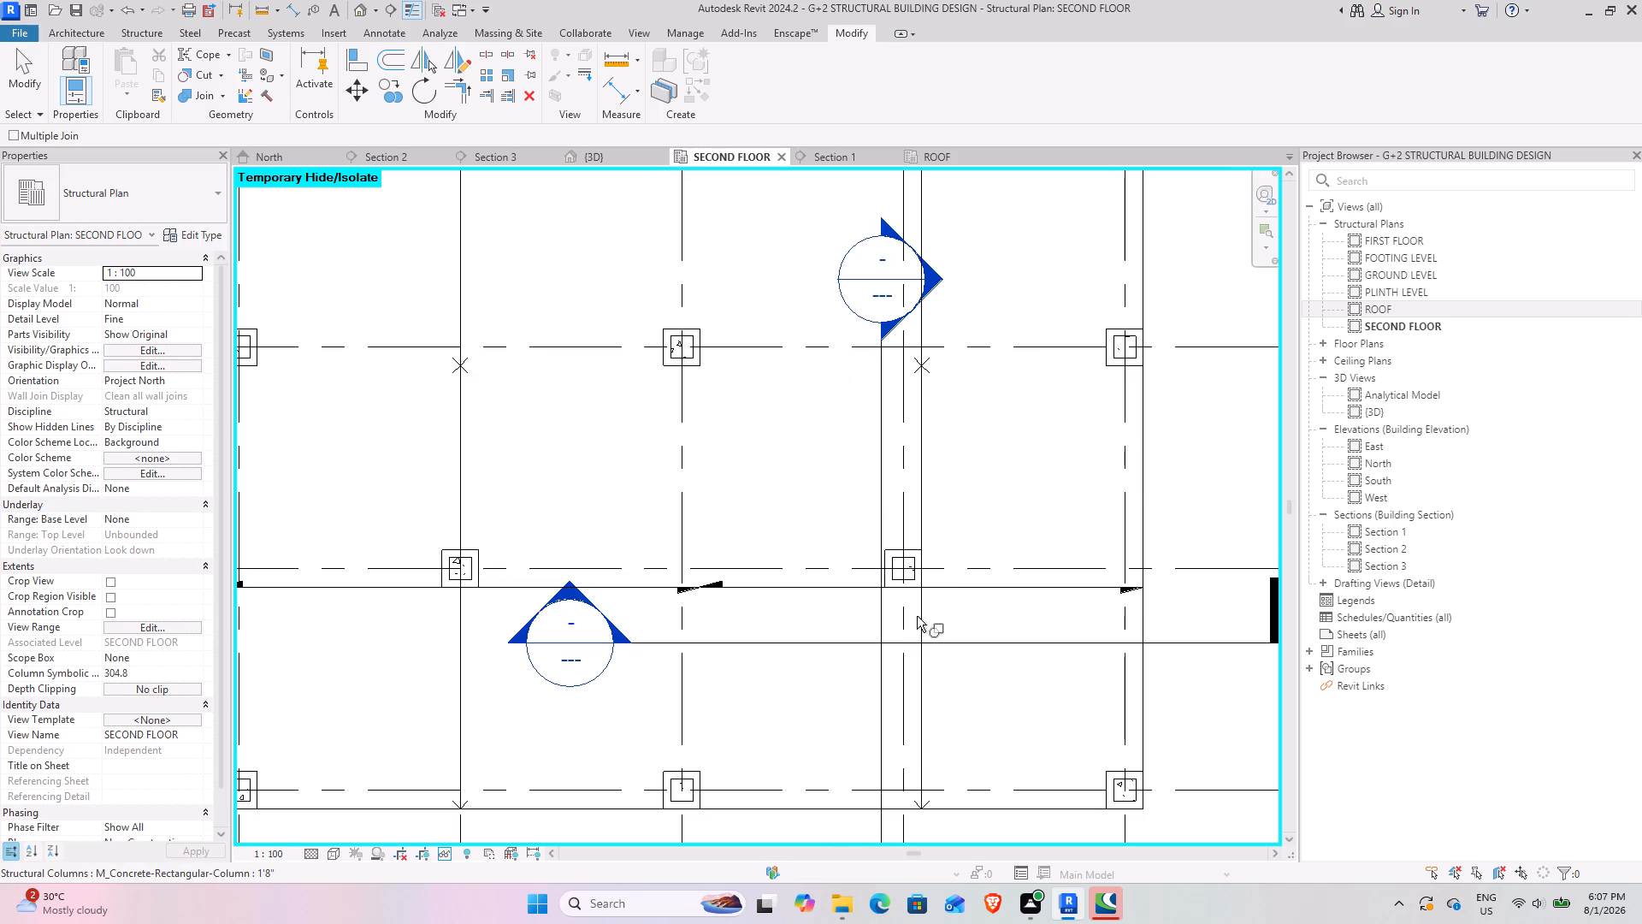
{"action": "key", "text": "Escape"}
{"action": "key", "text": "Escape"}
{"action": "scroll", "coordinate": [926, 621], "scroll_direction": "down", "scroll_amount": 4}
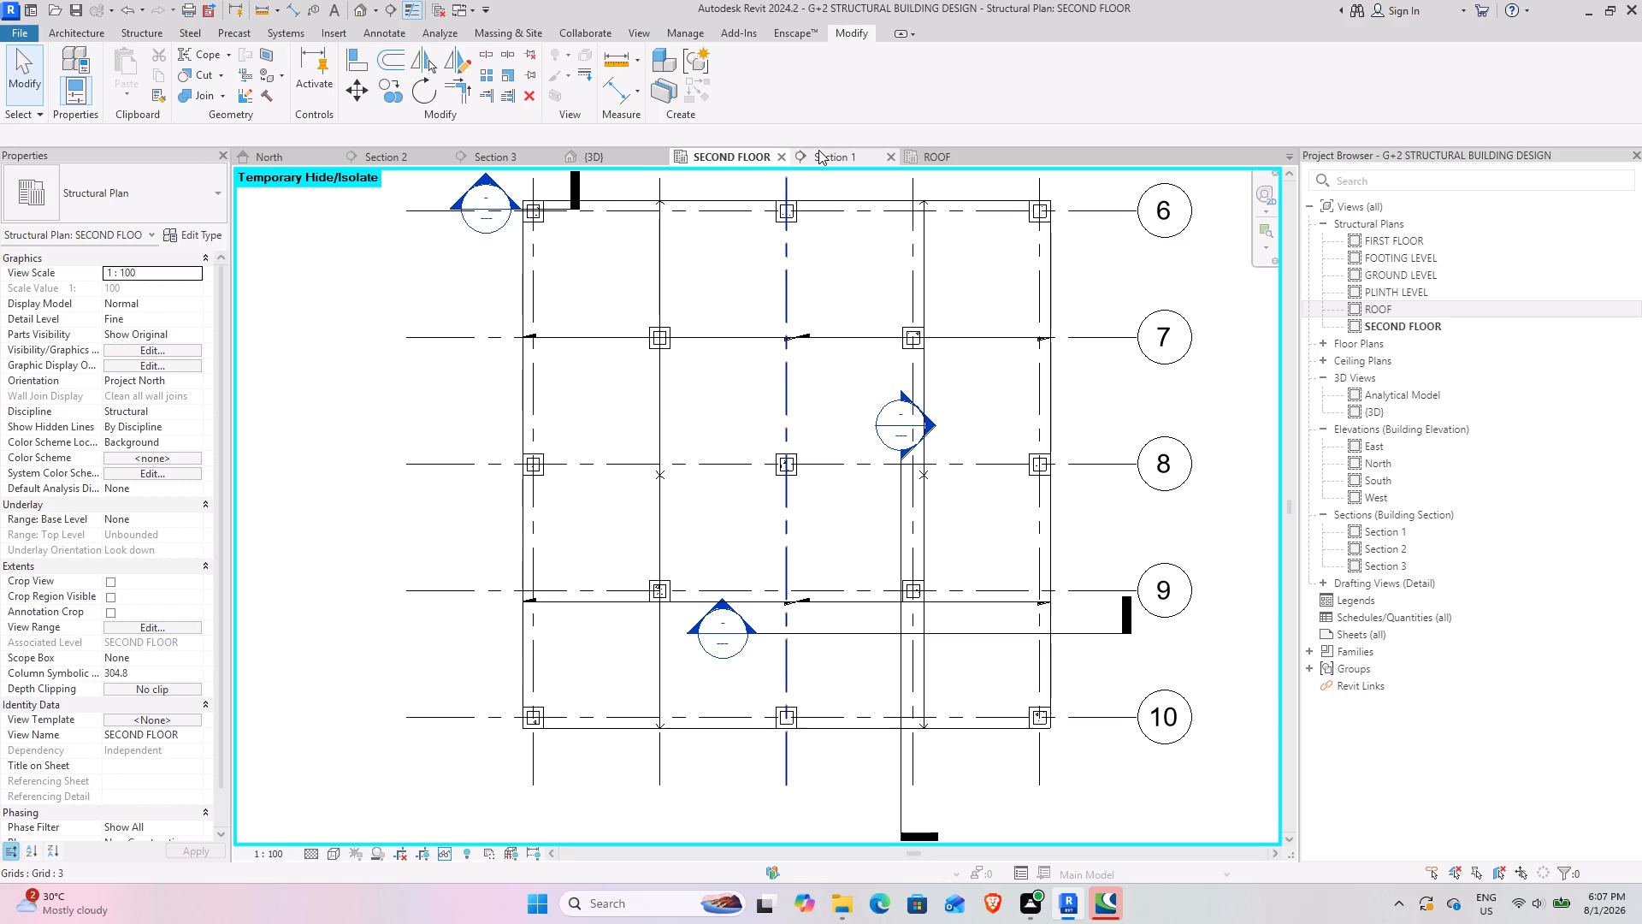
Inspect the slab edges and surfaces between the columns up close in the {3D} view.
{"action": "left_click", "coordinate": [615, 159]}
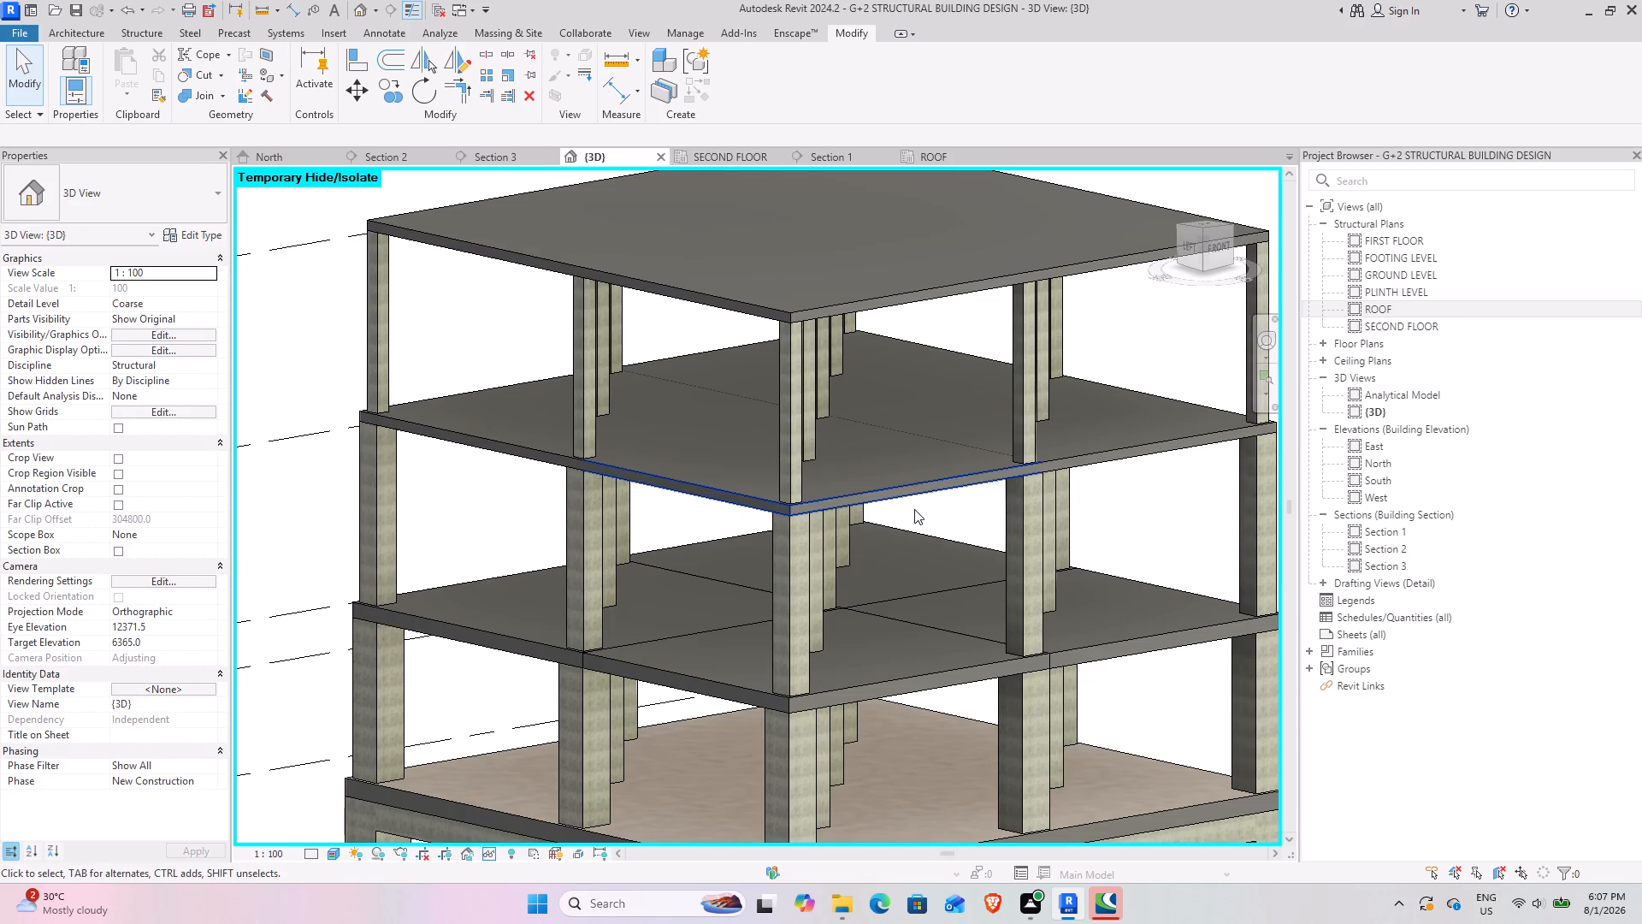
{"action": "middle_click_drag", "start_coordinate": [936, 531], "coordinate": [830, 581], "text": "shift"}
{"action": "scroll", "coordinate": [767, 594], "scroll_direction": "up", "scroll_amount": 3}
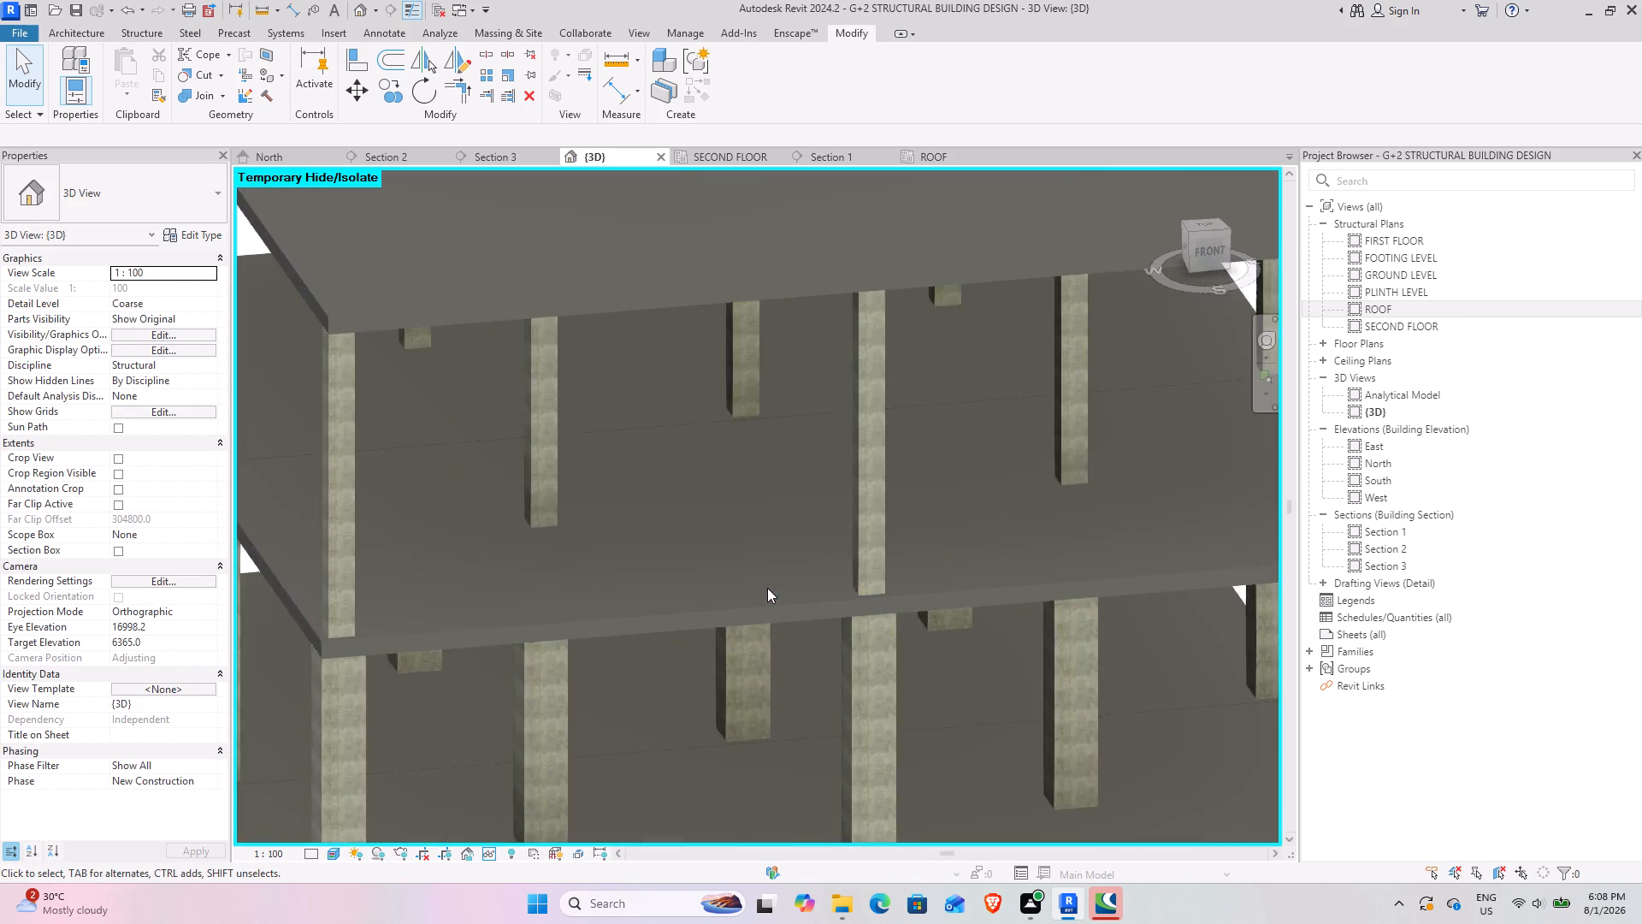
{"action": "scroll", "coordinate": [767, 588], "scroll_direction": "up", "scroll_amount": 5}
{"action": "middle_click_drag", "start_coordinate": [966, 585], "coordinate": [919, 583], "text": "shift"}
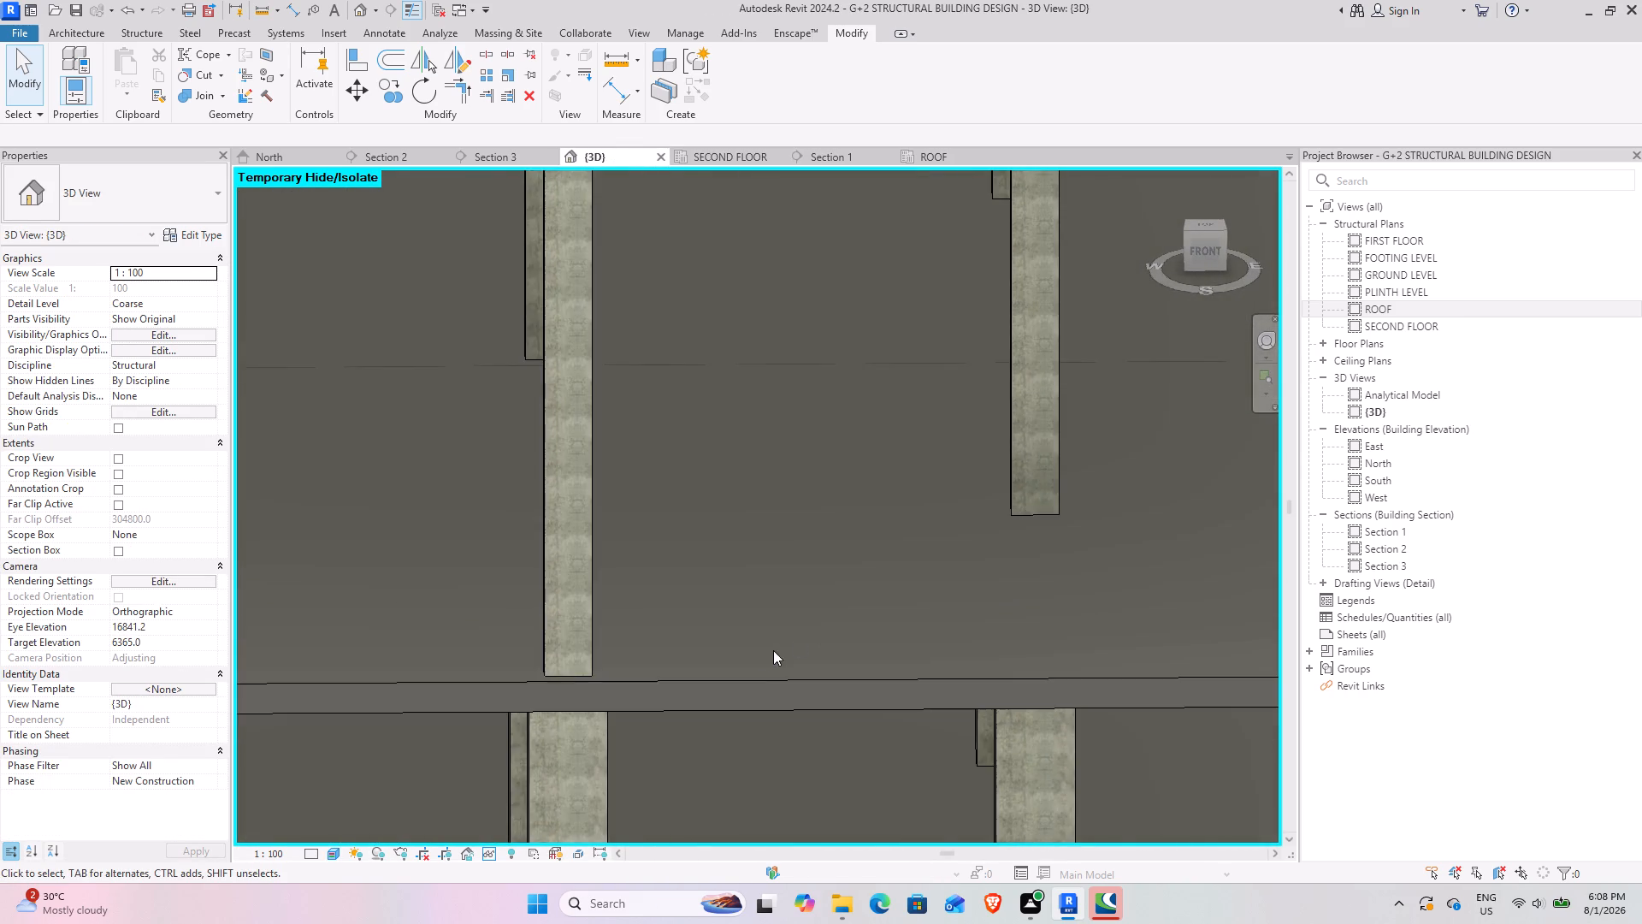
{"action": "scroll", "coordinate": [747, 650], "scroll_direction": "up", "scroll_amount": 3}
{"action": "middle_click_drag", "start_coordinate": [889, 596], "coordinate": [831, 629], "text": "shift"}
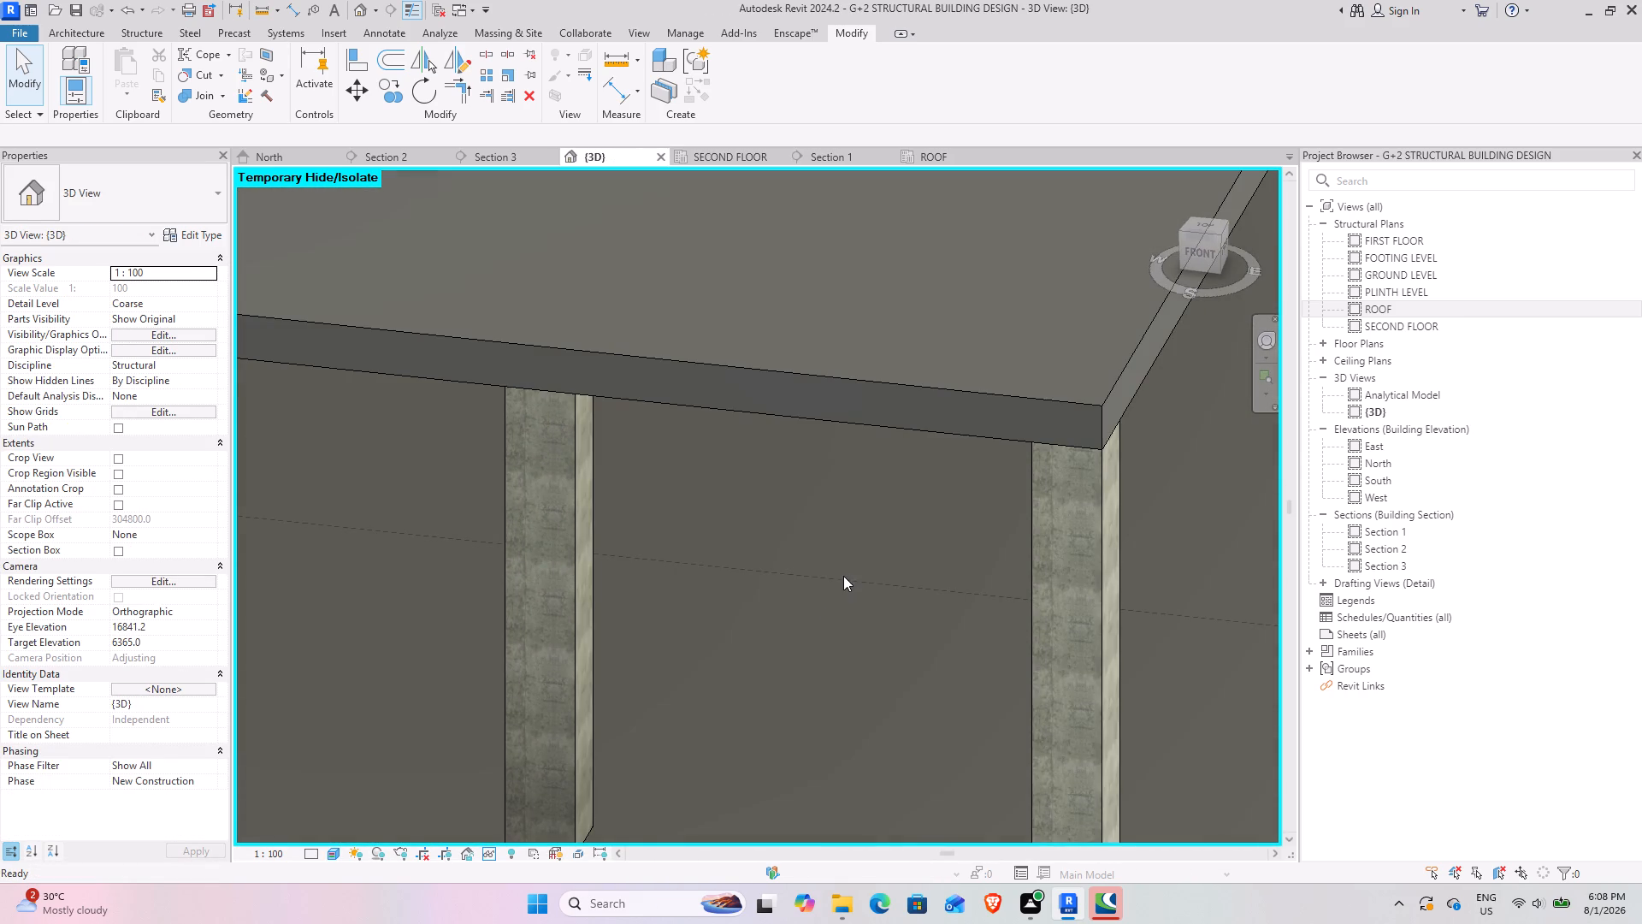
{"action": "left_click", "coordinate": [843, 576]}
{"action": "double_click", "coordinate": [722, 140]}
{"action": "left_click_drag", "start_coordinate": [722, 145], "coordinate": [722, 159]}
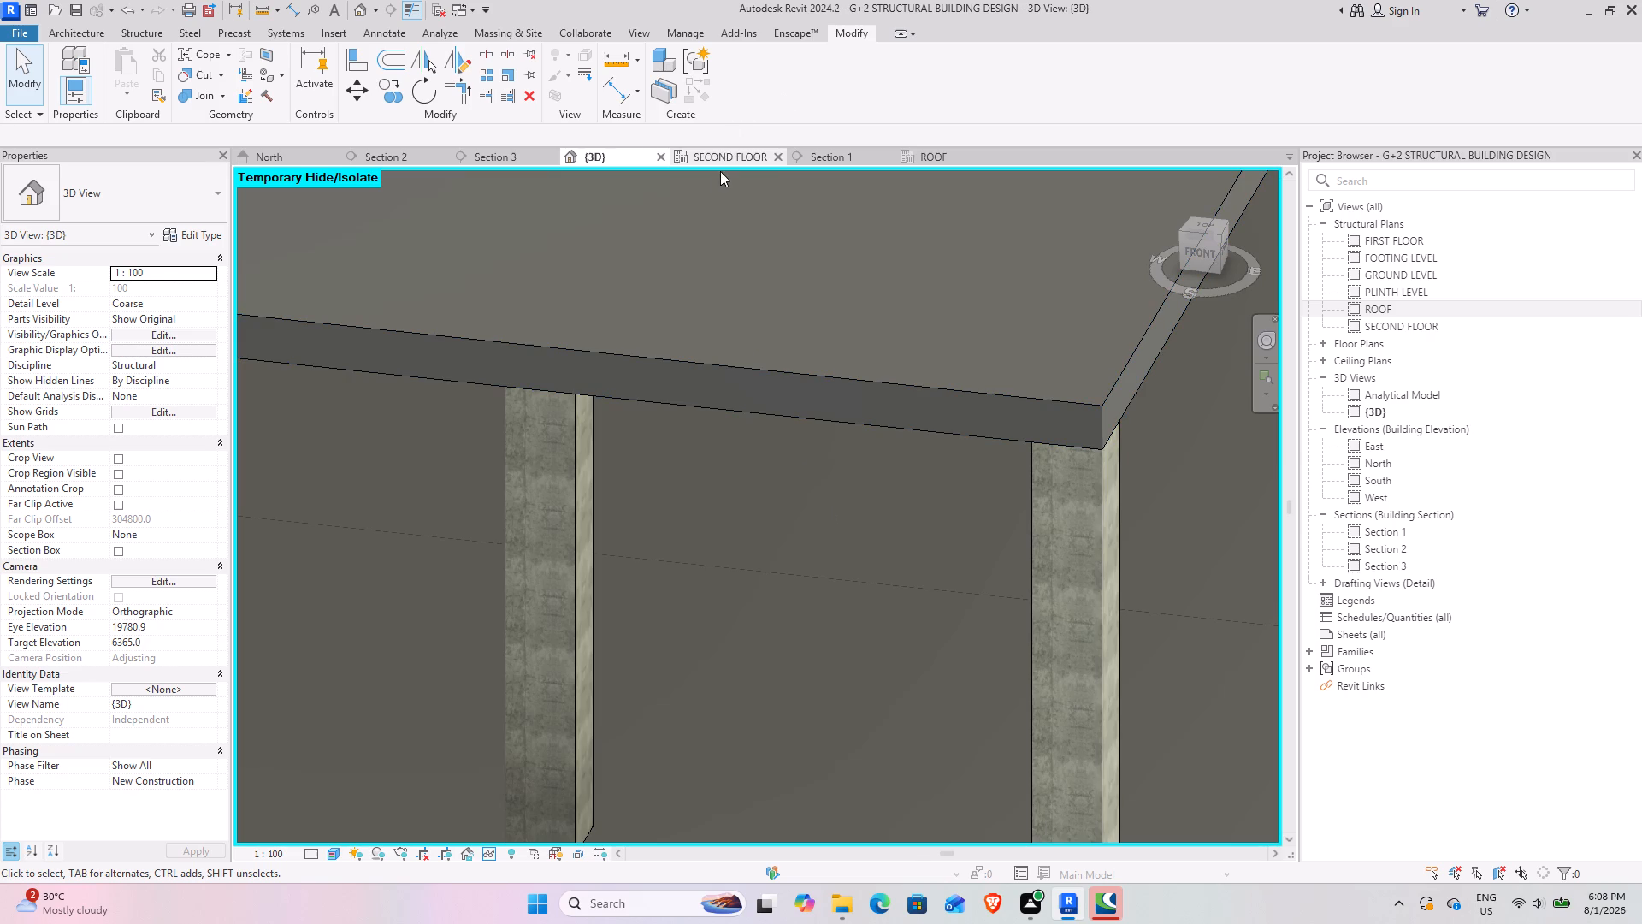
Temporarily hide the grids, span direction symbols and section marks in the SECOND FLOOR plan, keeping floors and structural columns.
{"action": "left_click", "coordinate": [724, 152]}
{"action": "scroll", "coordinate": [779, 524], "scroll_direction": "up", "scroll_amount": 5}
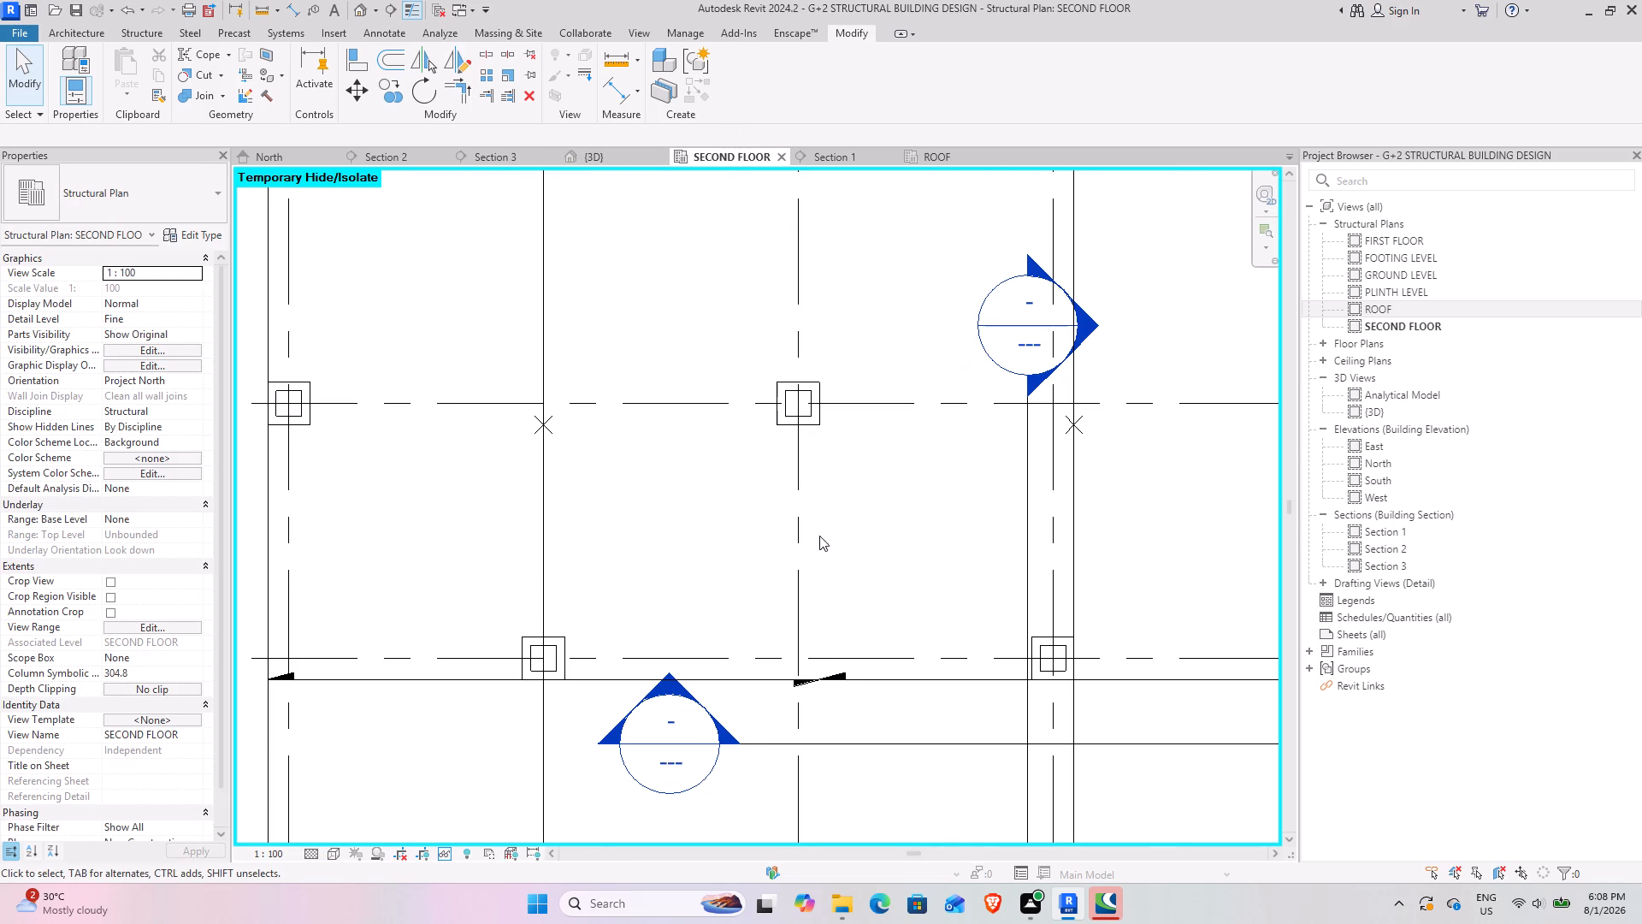
{"action": "scroll", "coordinate": [813, 515], "scroll_direction": "down", "scroll_amount": 8}
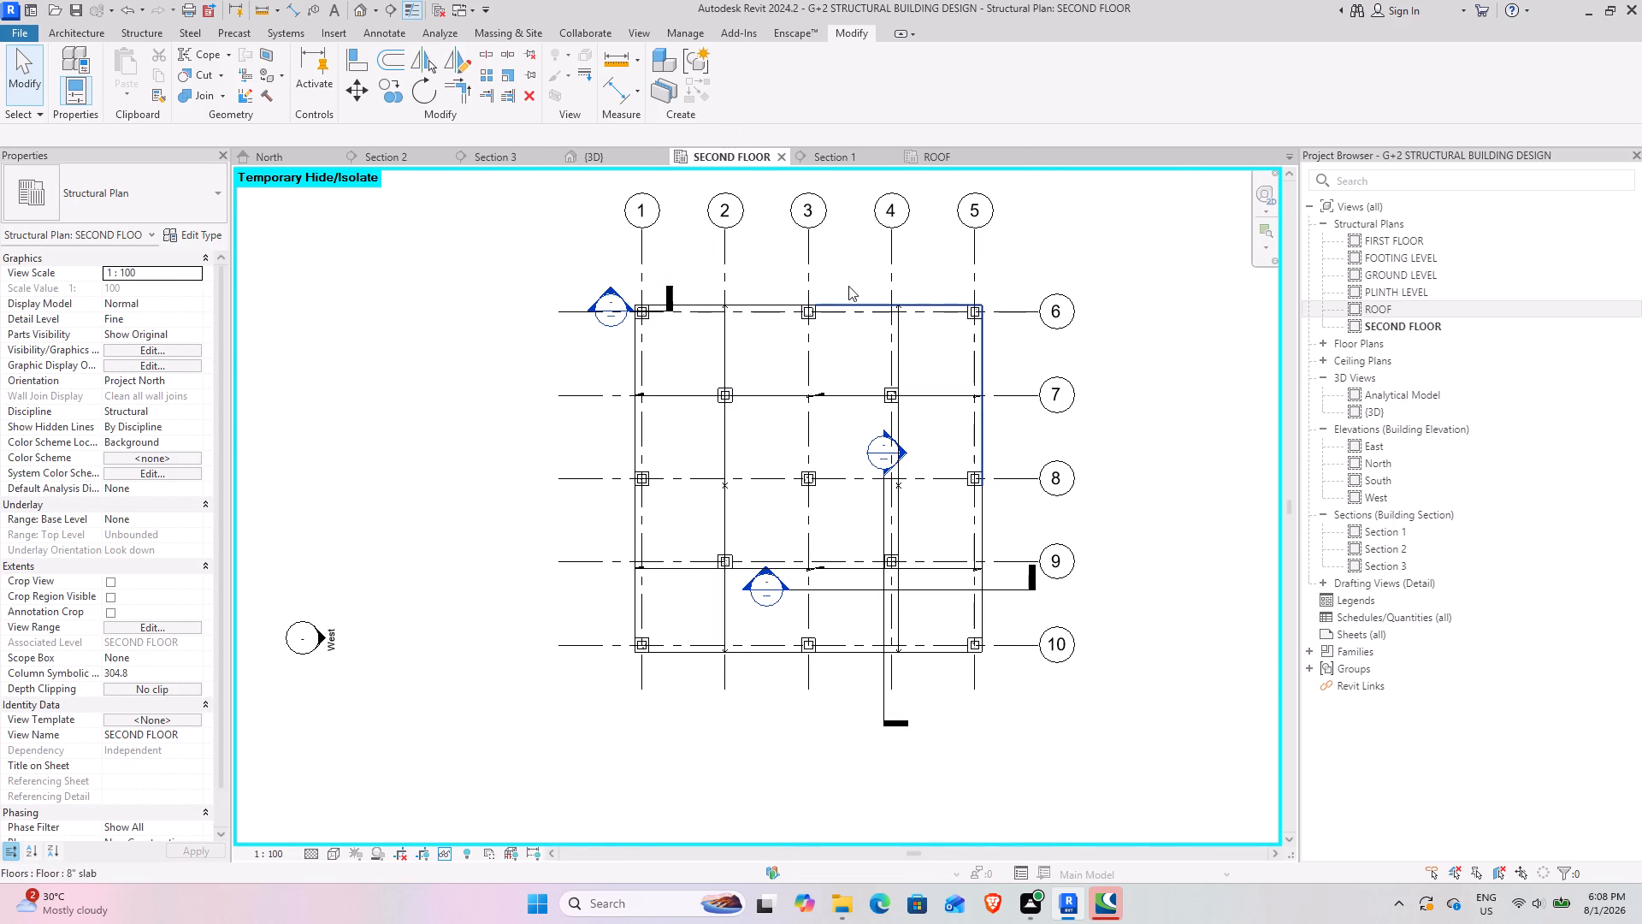
{"action": "scroll", "coordinate": [724, 508], "scroll_direction": "down", "scroll_amount": 1}
{"action": "middle_click_drag", "start_coordinate": [719, 511], "coordinate": [687, 529]}
{"action": "scroll", "coordinate": [718, 512], "scroll_direction": "down", "scroll_amount": 1}
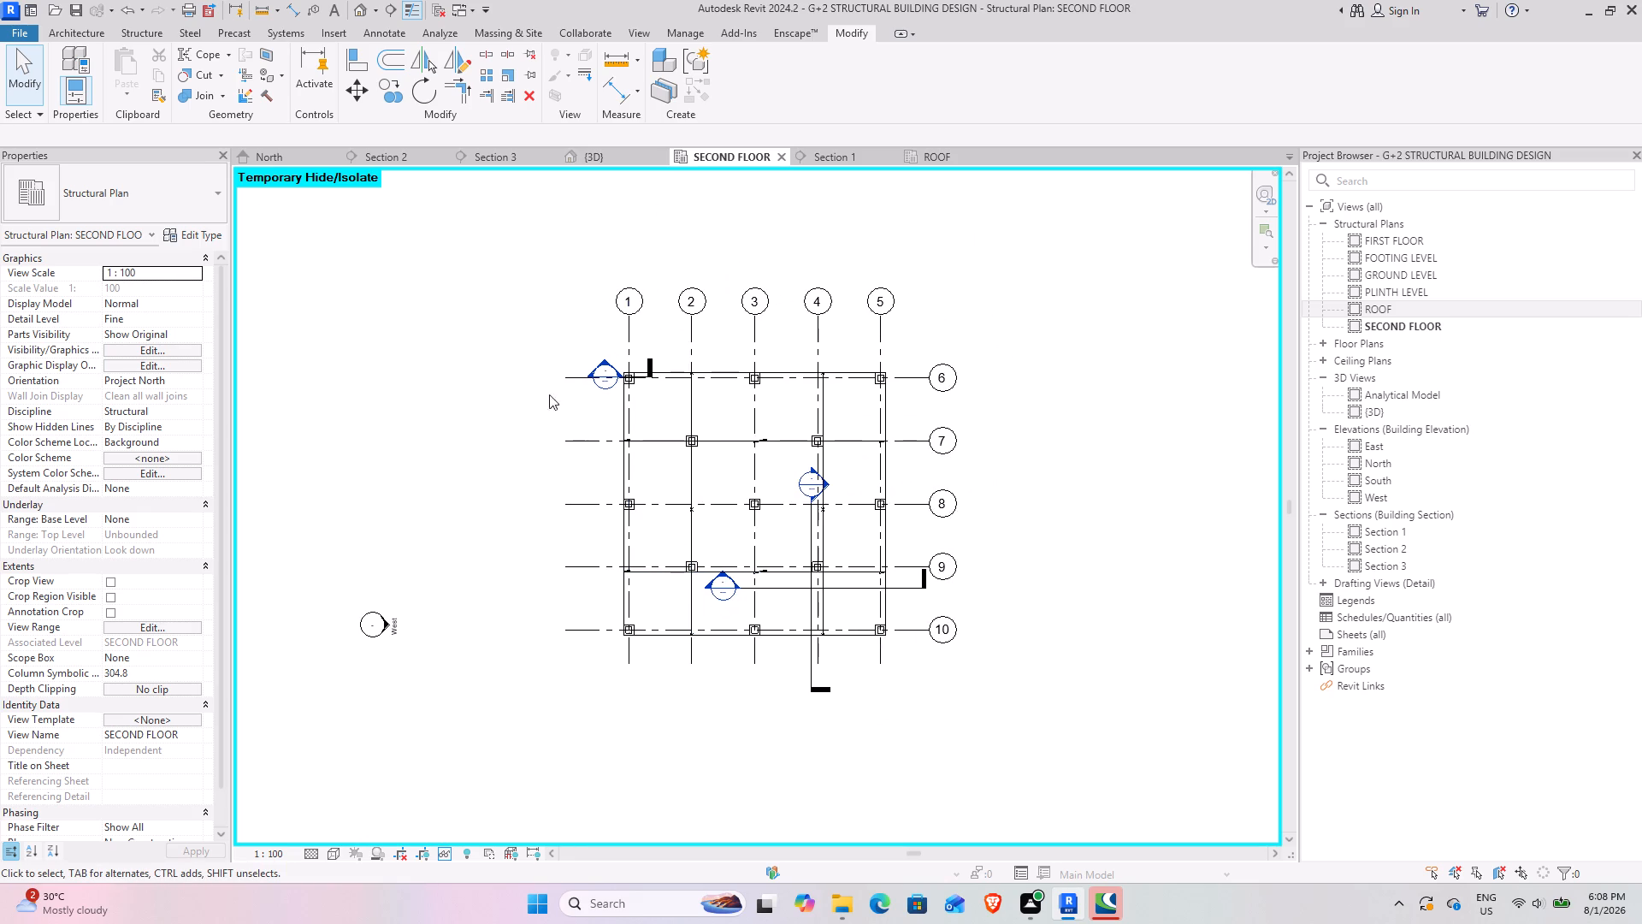
{"action": "left_click_drag", "start_coordinate": [508, 227], "coordinate": [1099, 920]}
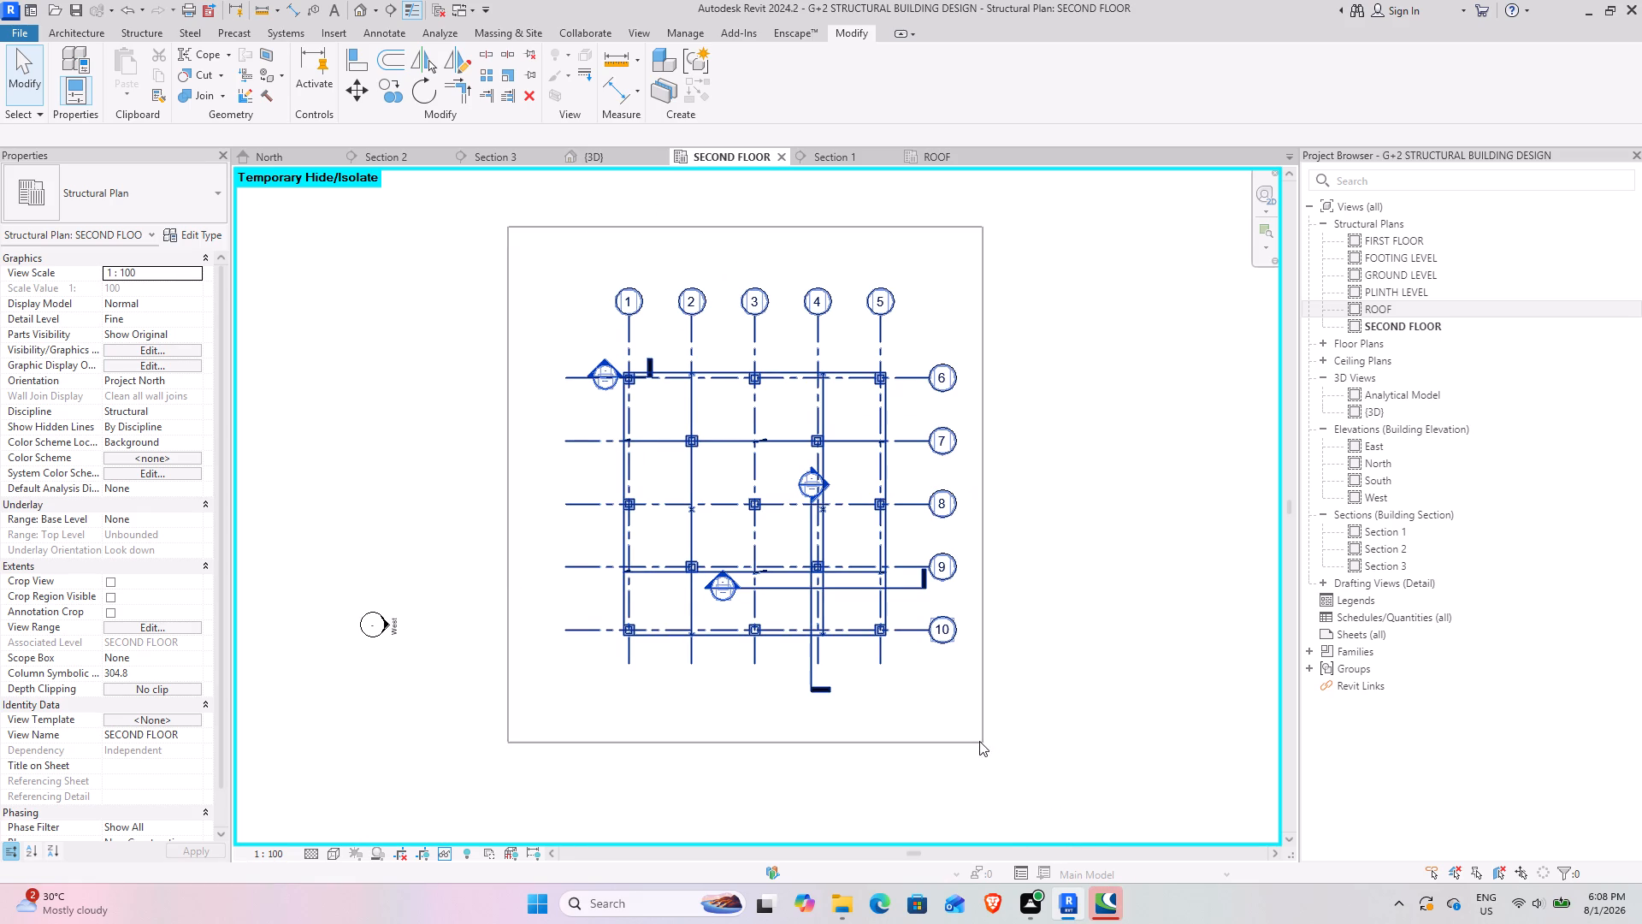
{"action": "left_click", "coordinate": [979, 741]}
{"action": "left_click", "coordinate": [724, 65]}
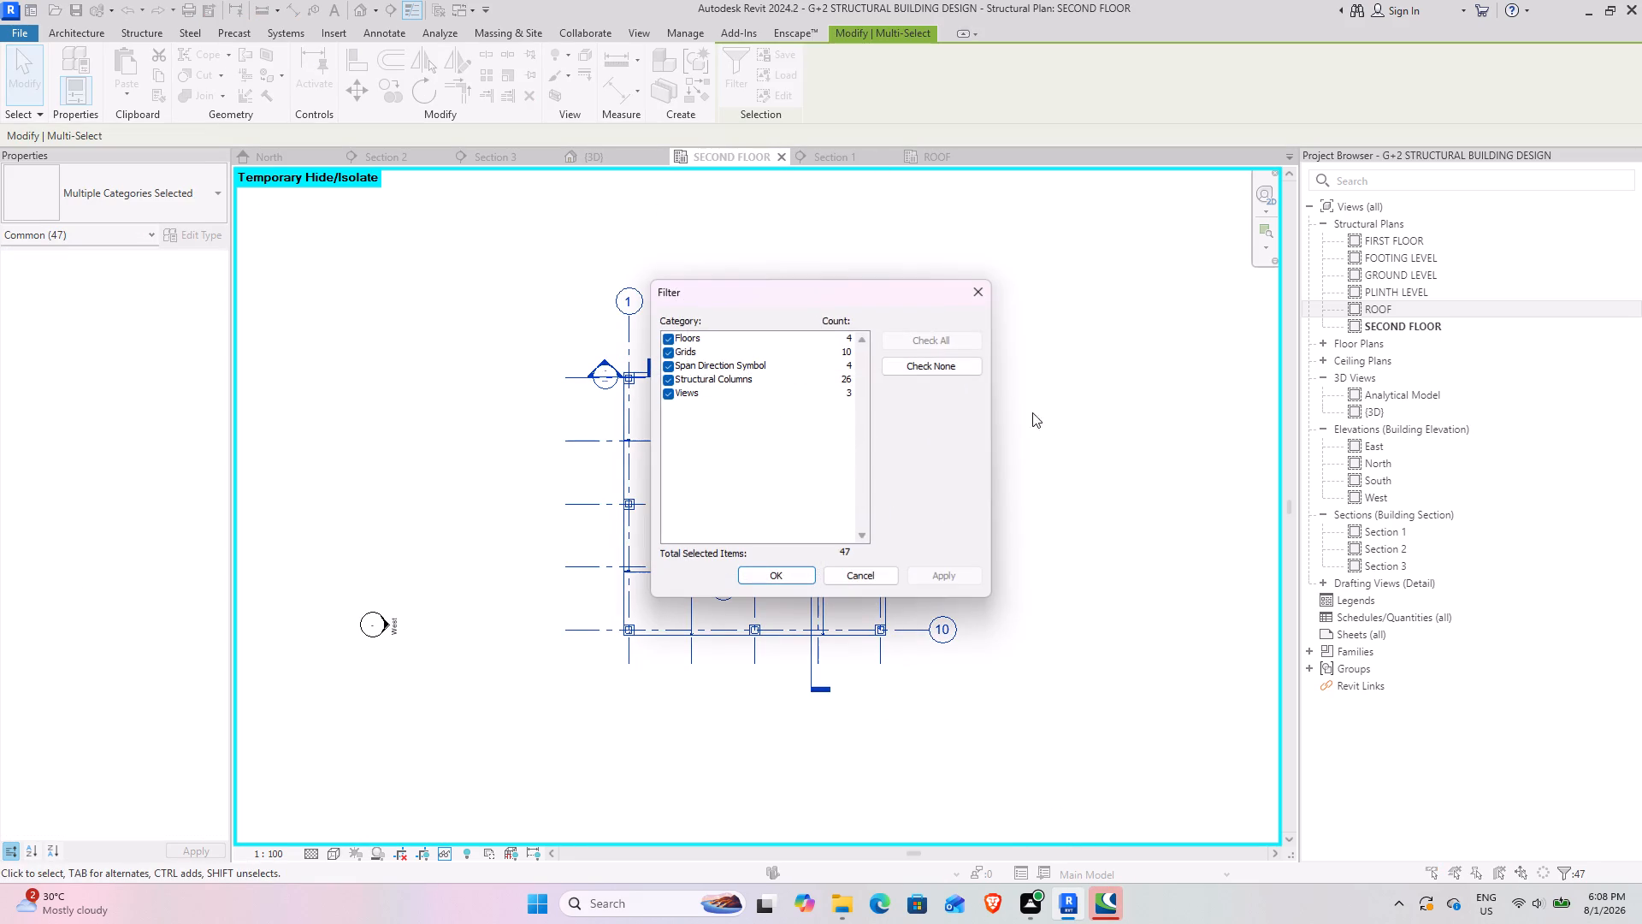
{"action": "left_click", "coordinate": [668, 379]}
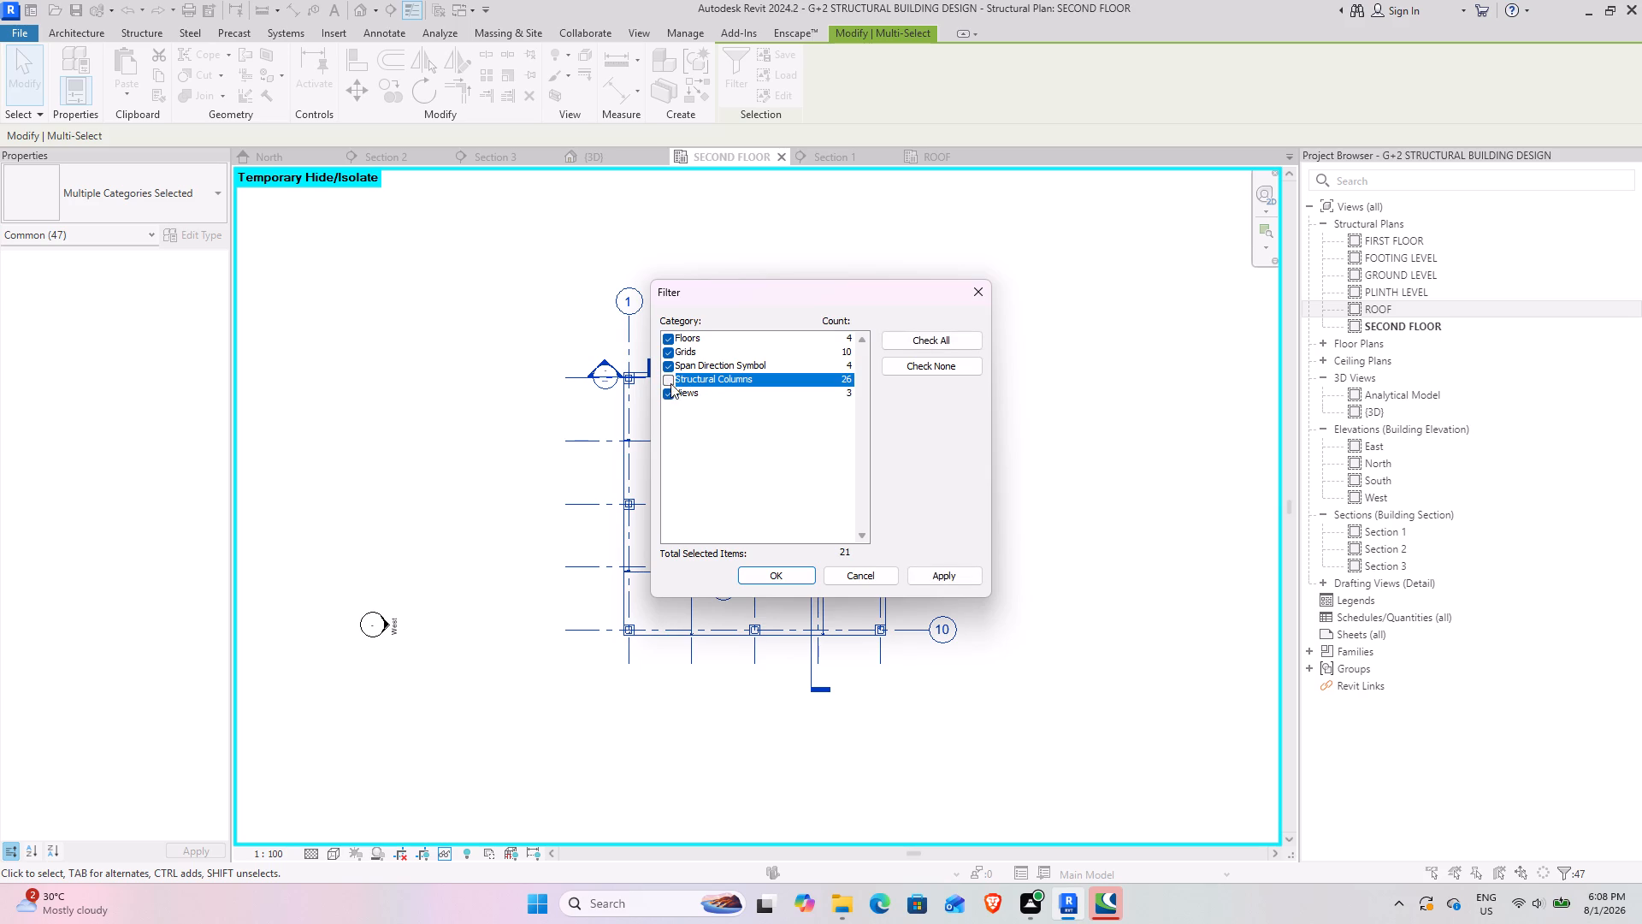
{"action": "left_click", "coordinate": [669, 339]}
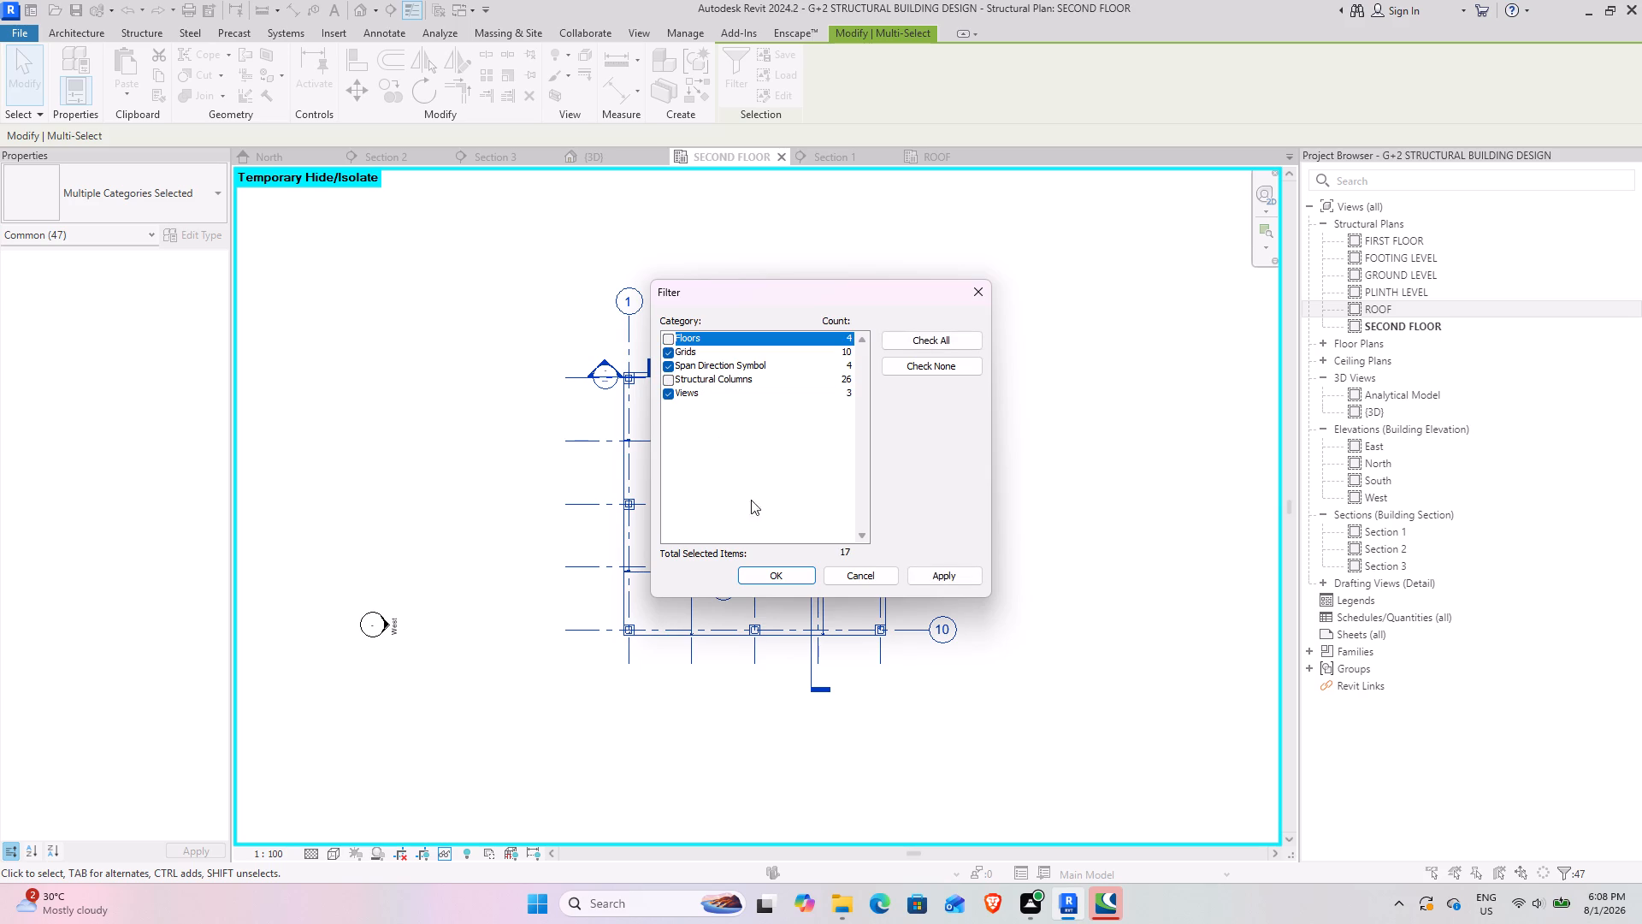
{"action": "left_click", "coordinate": [777, 575]}
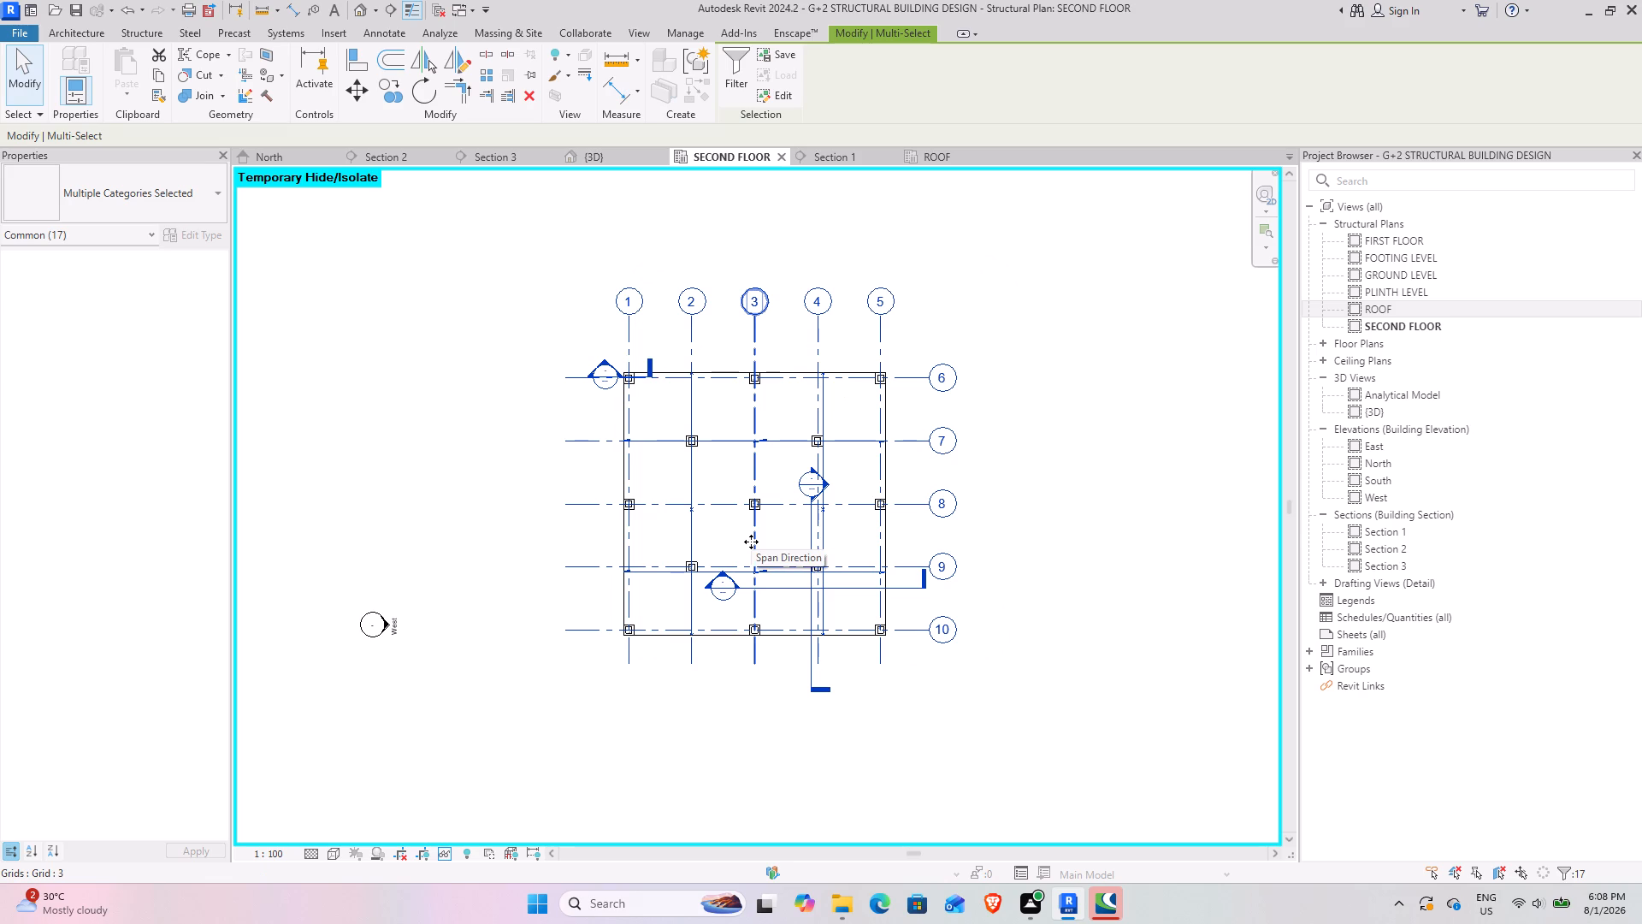
{"action": "type", "text": "hh"}
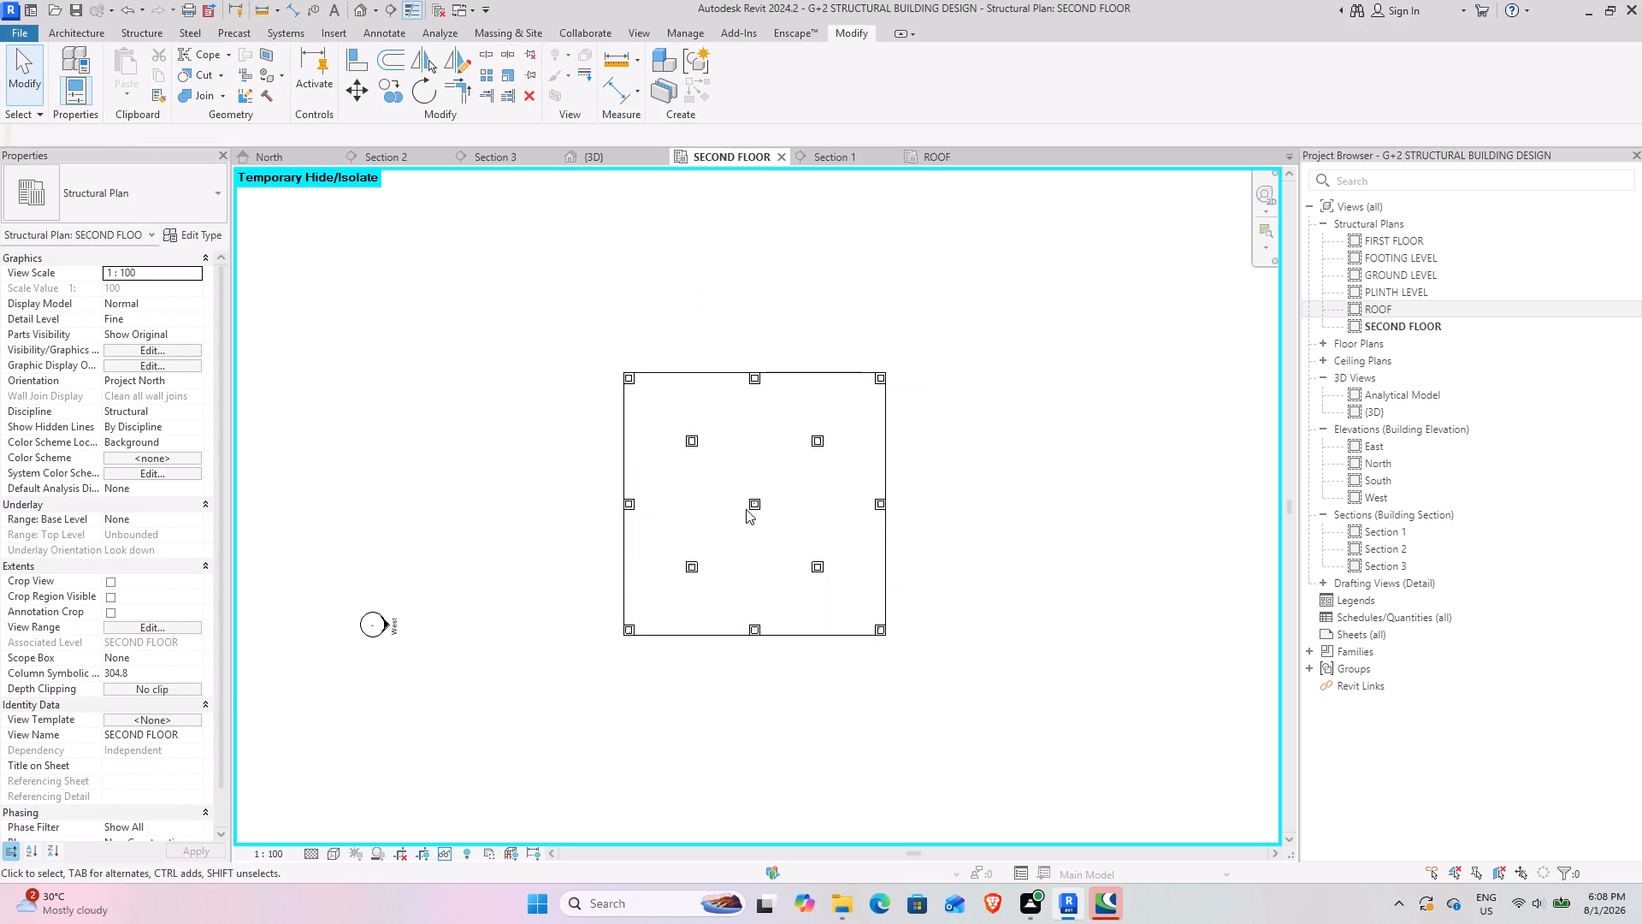
Try to join the two 8" floor slabs meeting at grid 3 again, using their outer edges along grid 6.
{"action": "scroll", "coordinate": [736, 423], "scroll_direction": "up", "scroll_amount": 3}
{"action": "middle_click_drag", "start_coordinate": [736, 481], "coordinate": [744, 508]}
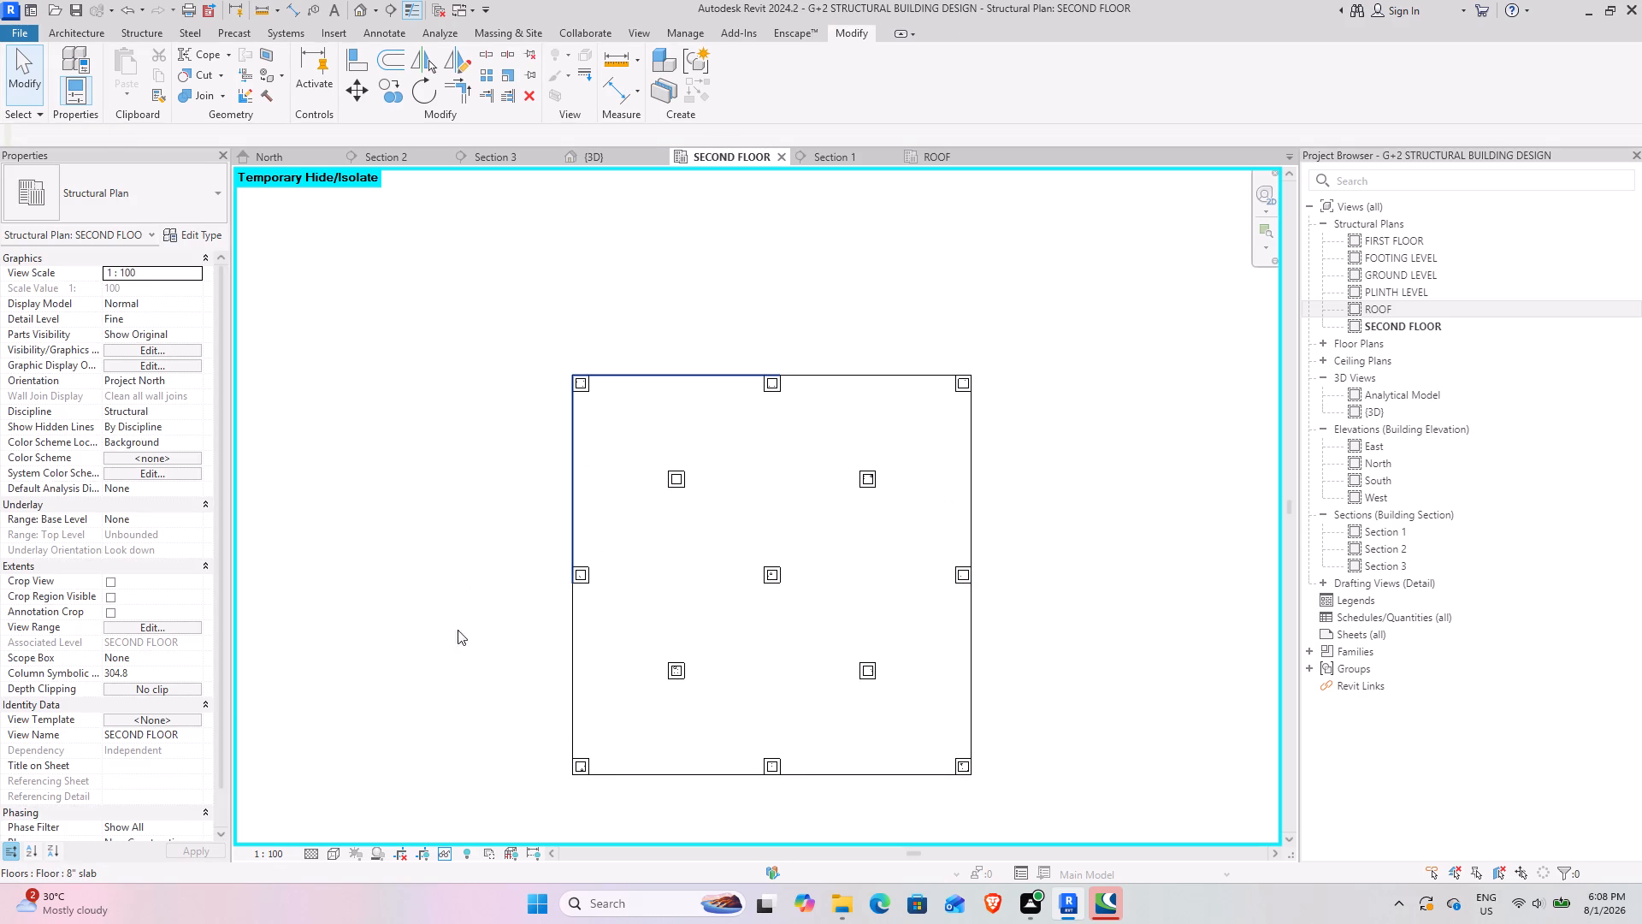
{"action": "left_click", "coordinate": [750, 370]}
{"action": "left_click", "coordinate": [833, 377]}
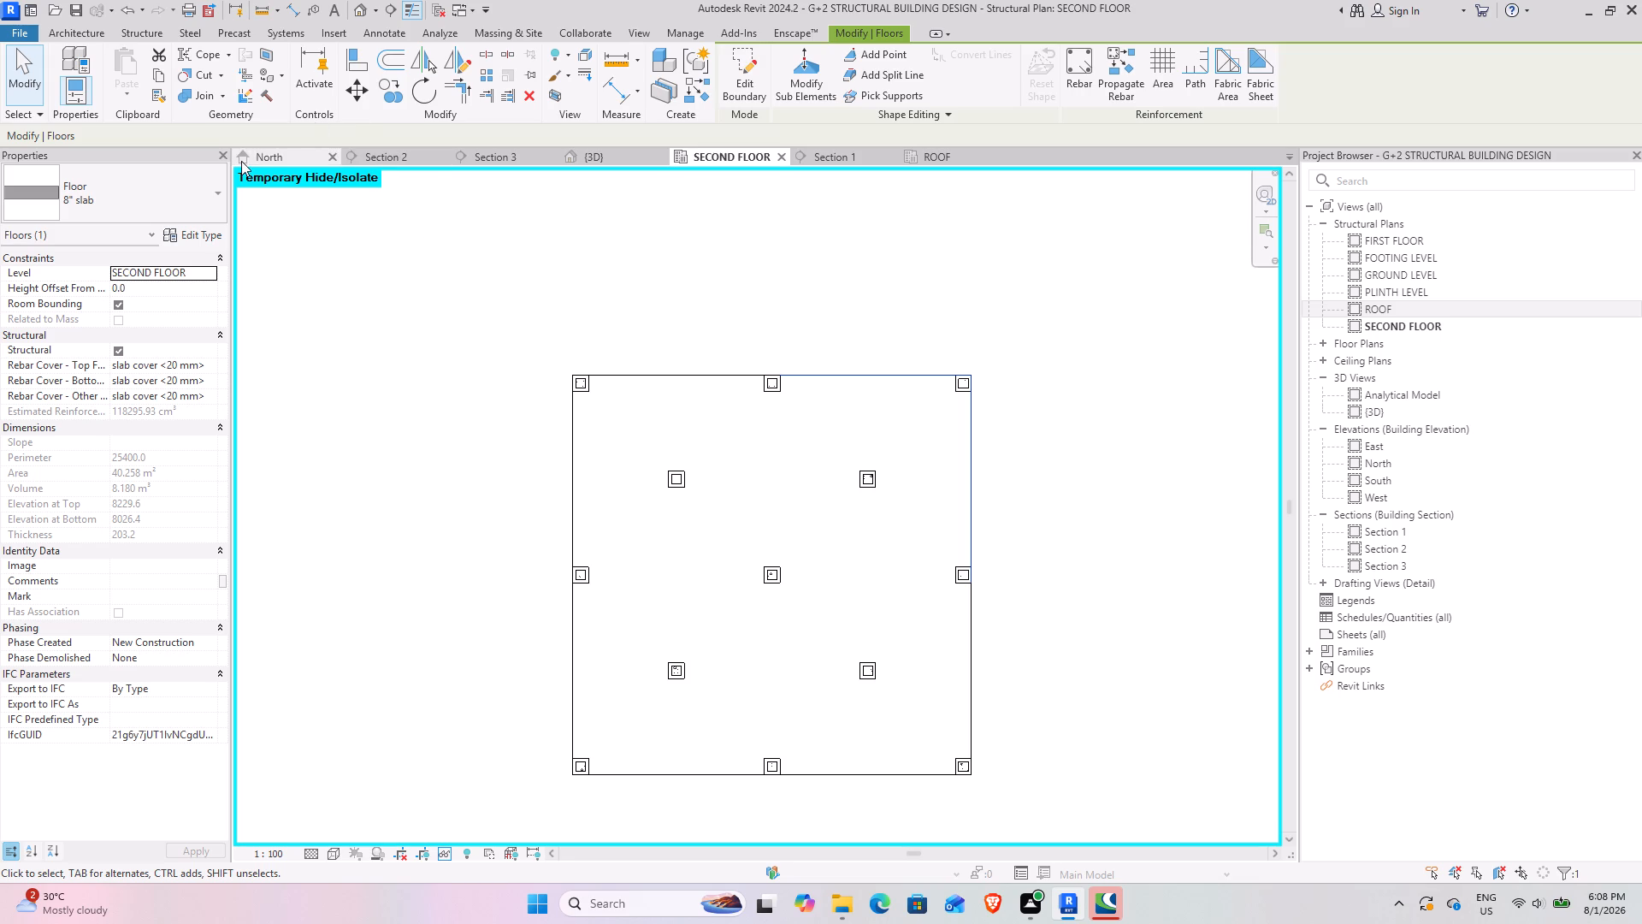
{"action": "left_click", "coordinate": [493, 371]}
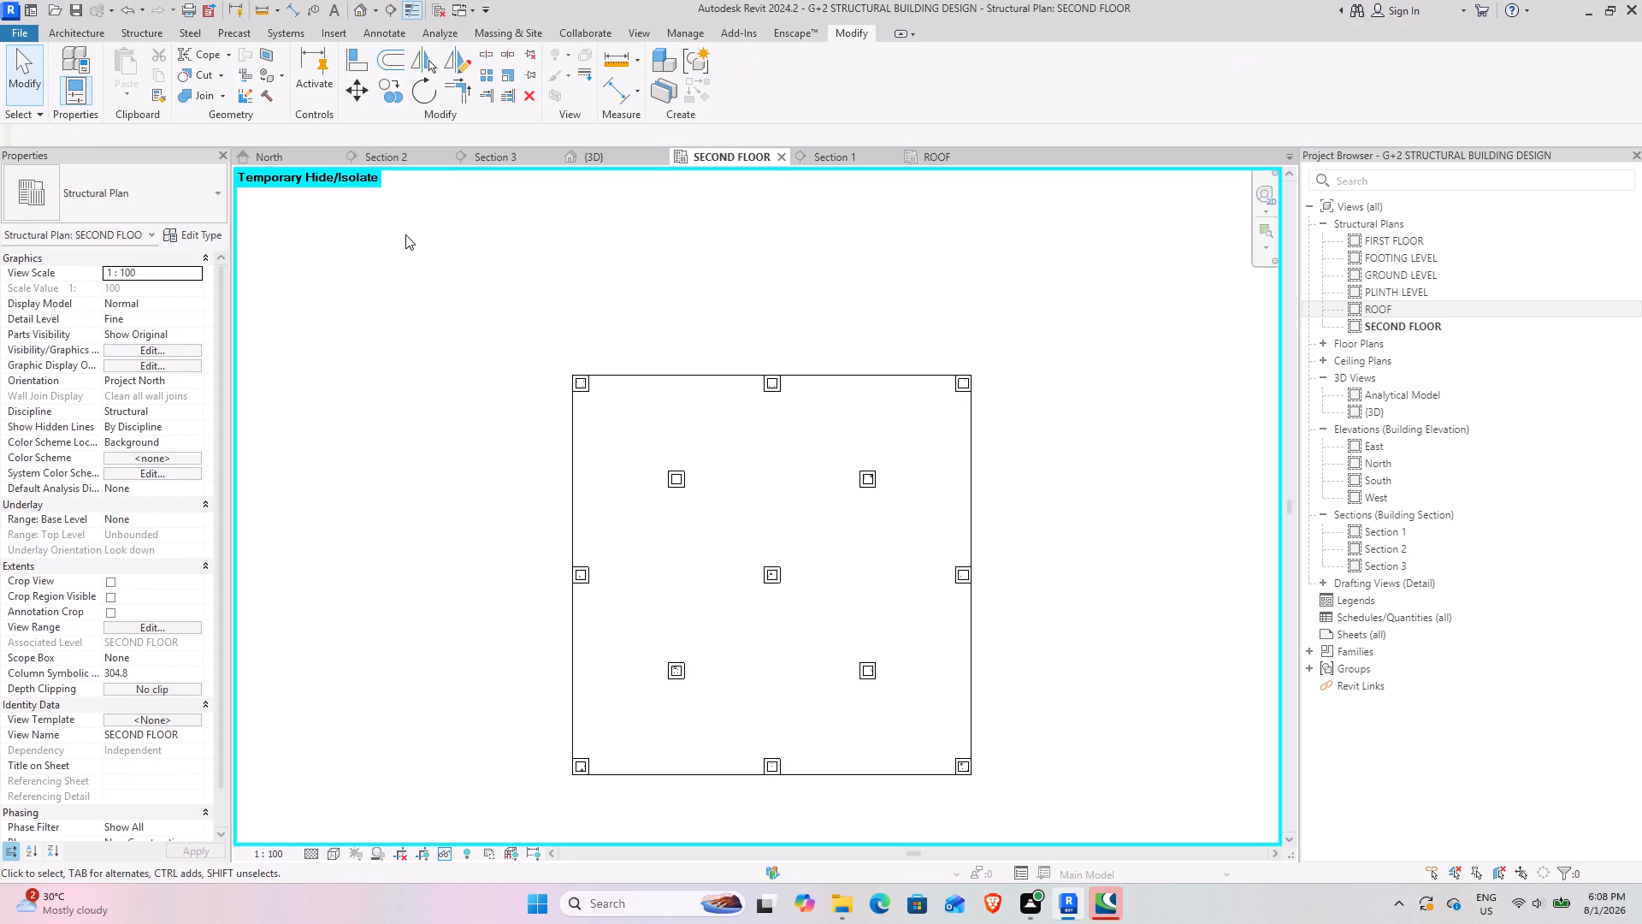
{"action": "left_click", "coordinate": [198, 92]}
{"action": "left_click", "coordinate": [647, 378]}
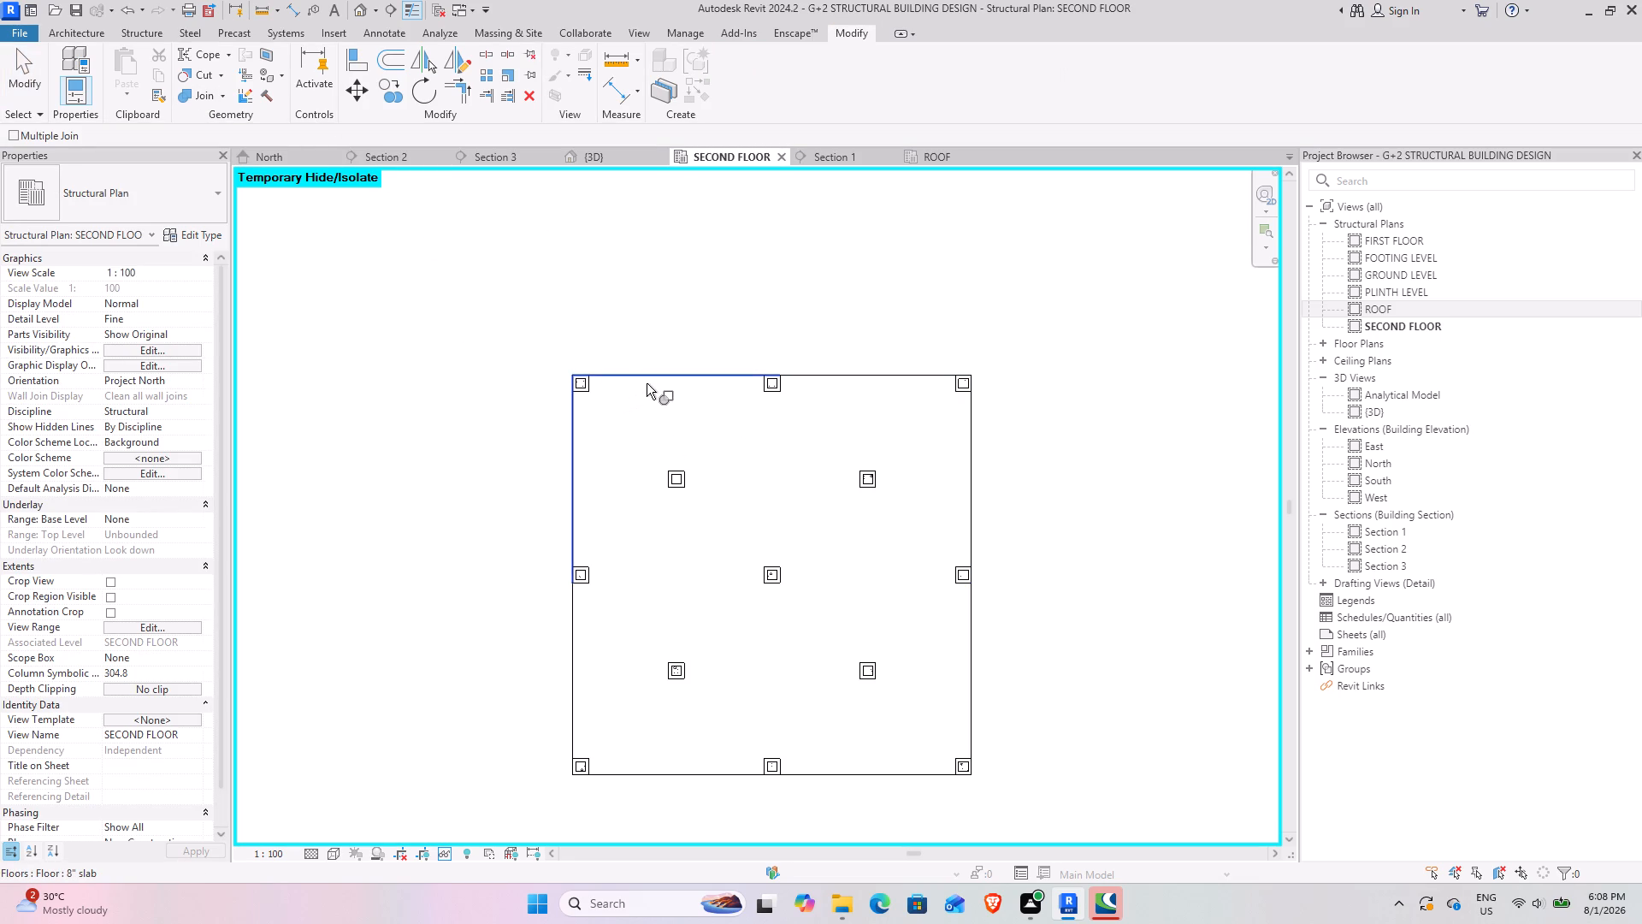
{"action": "left_click", "coordinate": [864, 363]}
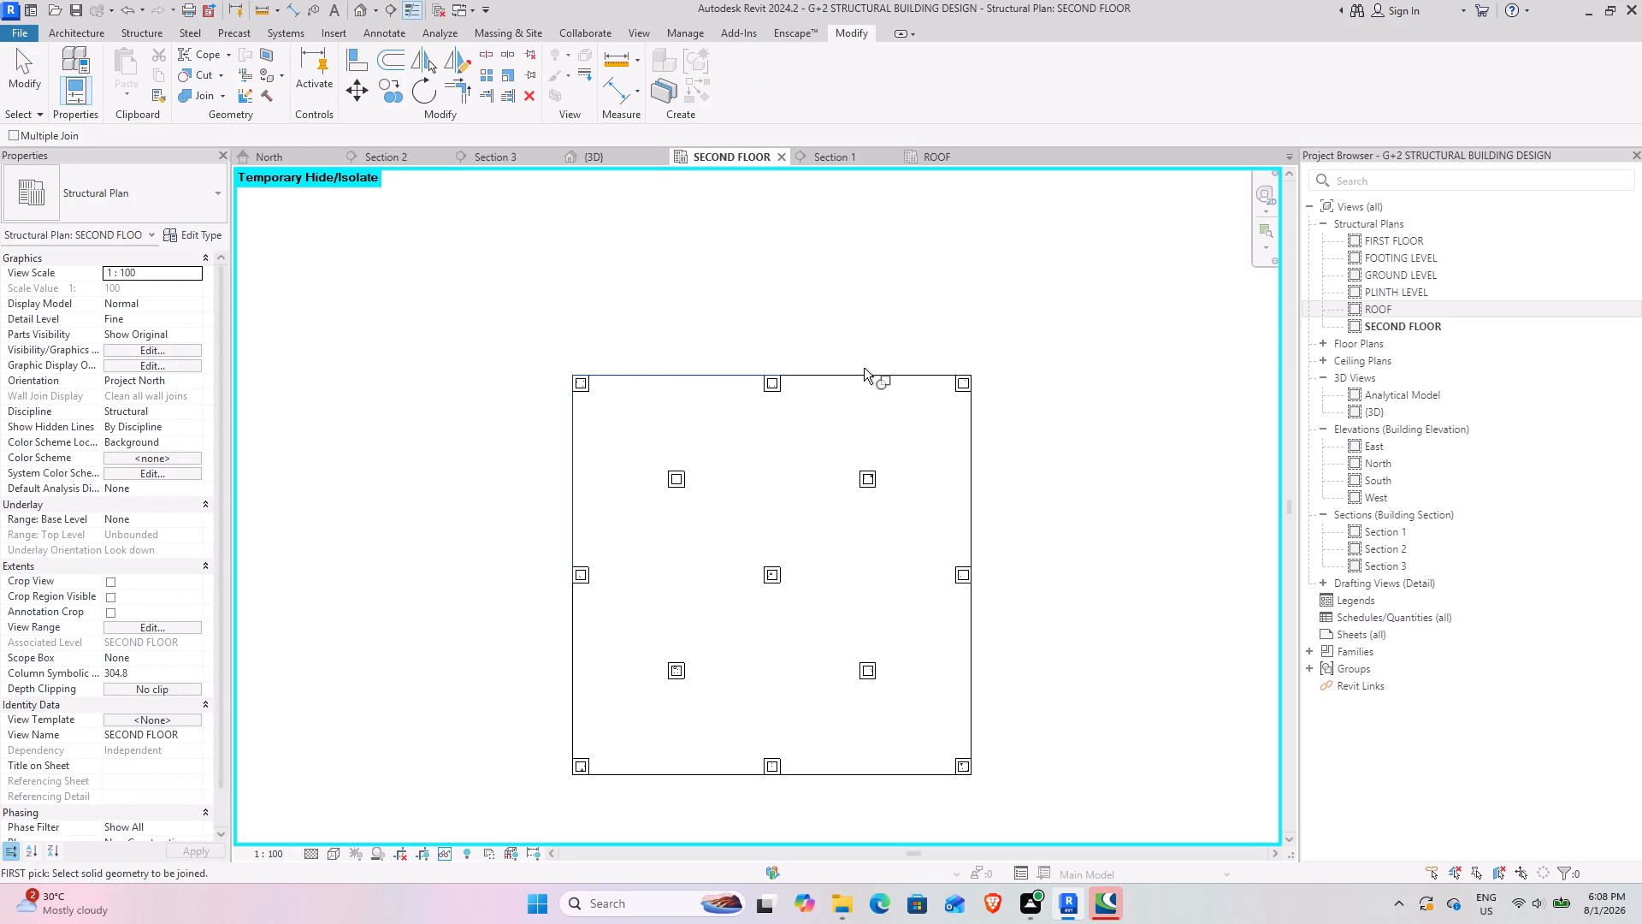
{"action": "left_click_drag", "start_coordinate": [753, 416], "coordinate": [757, 403]}
{"action": "left_click", "coordinate": [753, 375]}
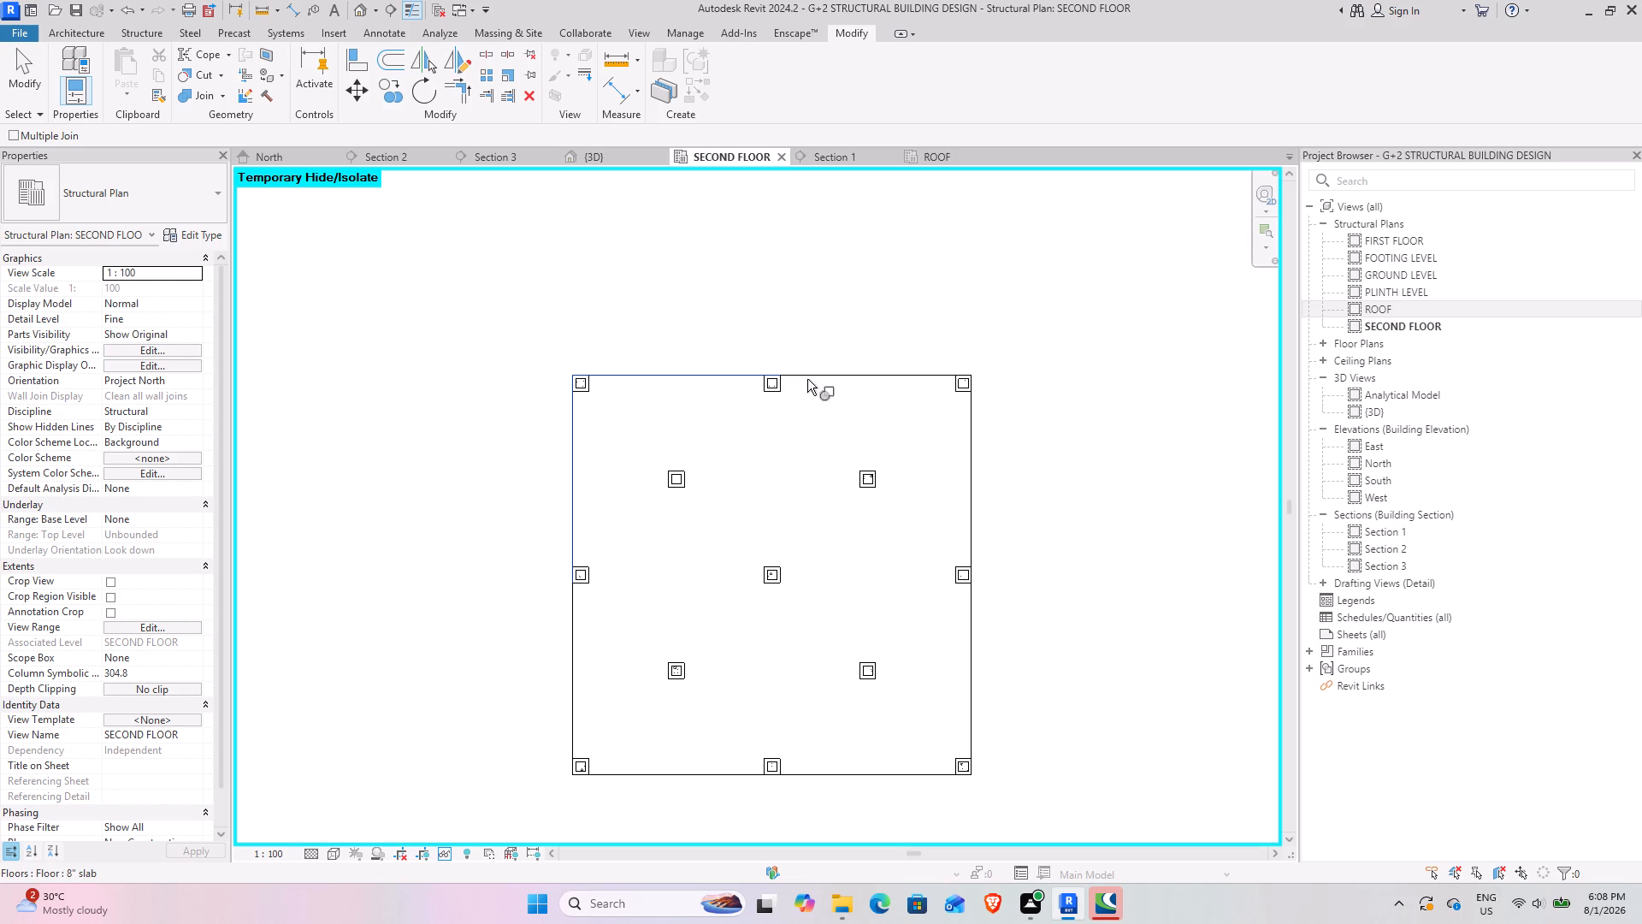
{"action": "left_click_drag", "start_coordinate": [853, 361], "coordinate": [853, 372]}
{"action": "left_click", "coordinate": [860, 365]}
{"action": "left_click", "coordinate": [871, 382]}
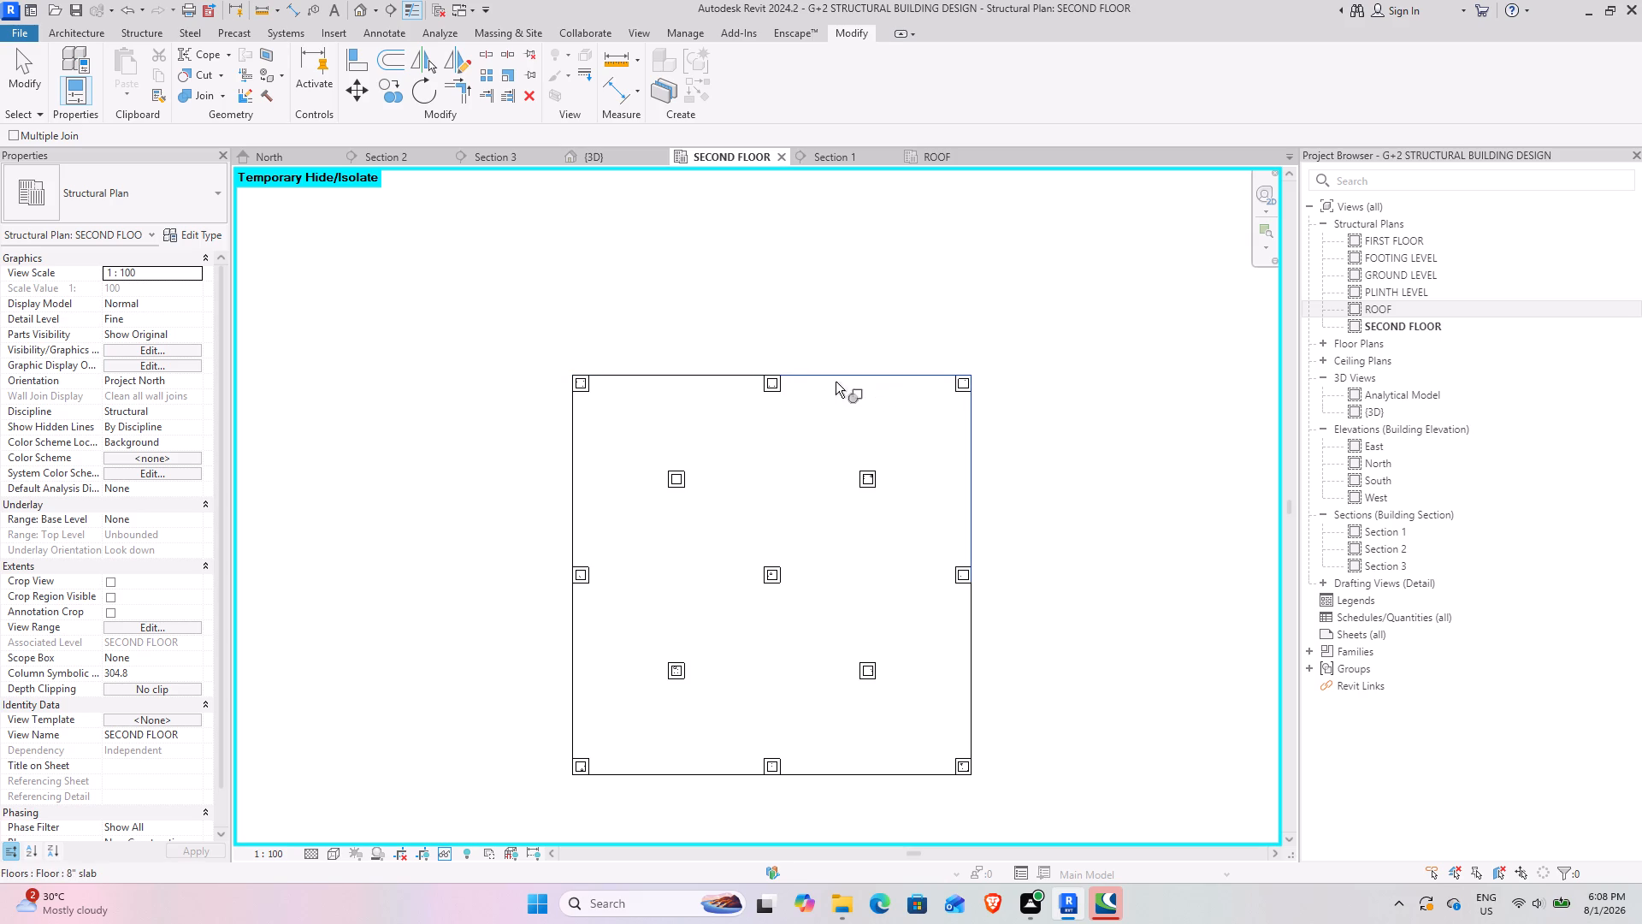
{"action": "left_click", "coordinate": [753, 372]}
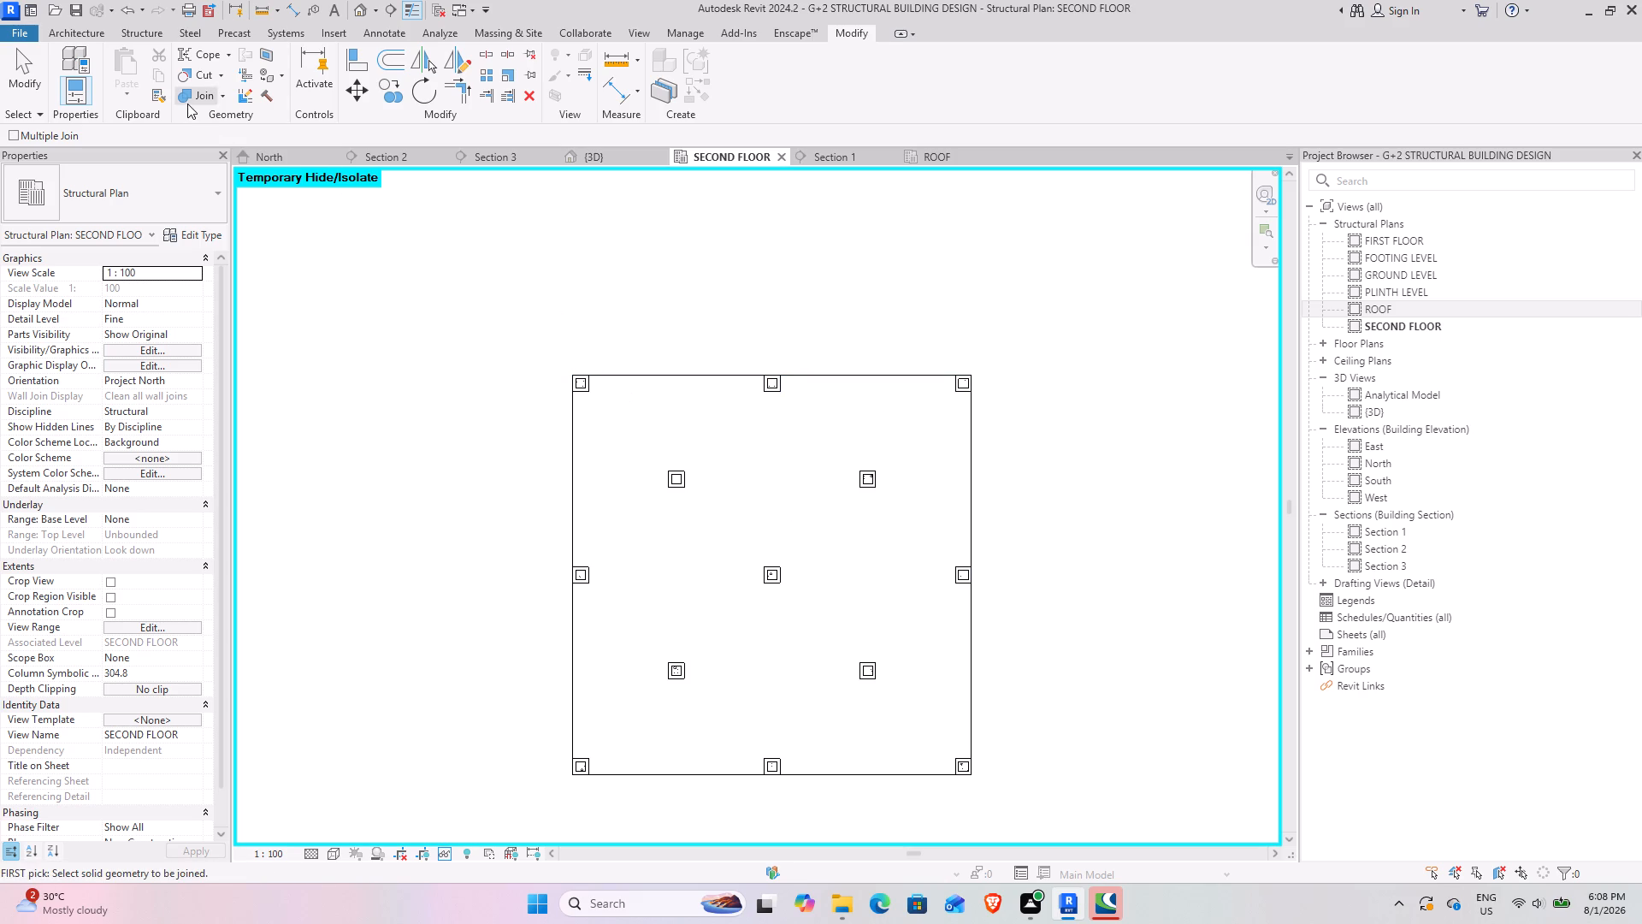
Switch the join order of the two 8" floor slabs that meet at grid 3, and check each slab's extent.
{"action": "left_click", "coordinate": [187, 104]}
{"action": "left_click", "coordinate": [226, 97]}
{"action": "left_click", "coordinate": [222, 200]}
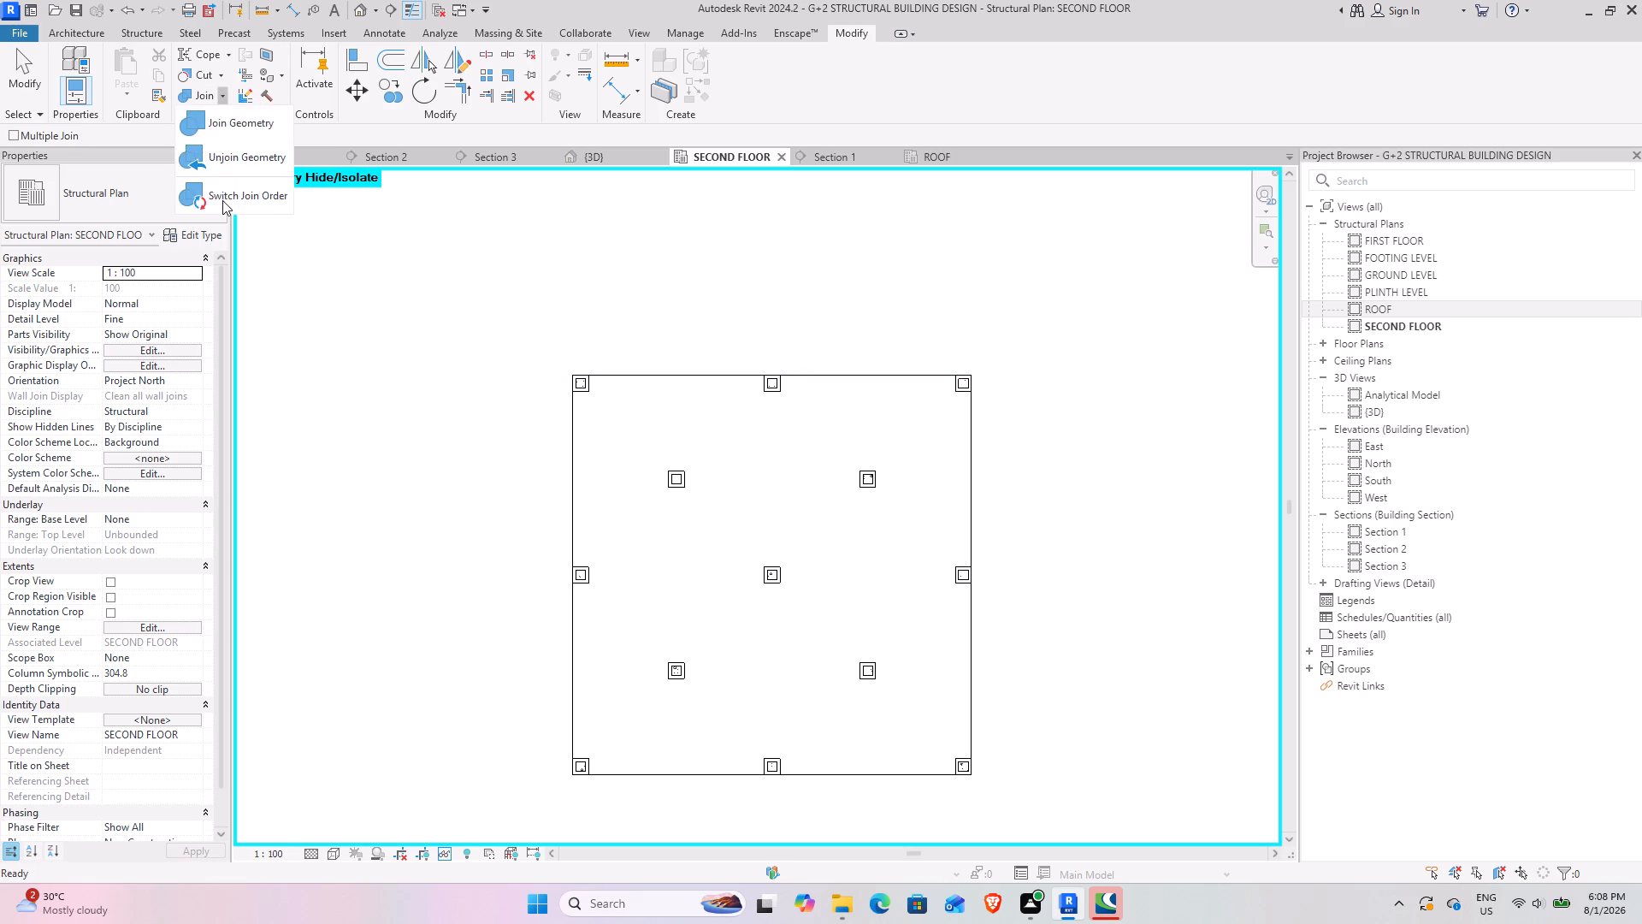
{"action": "left_click", "coordinate": [681, 376]}
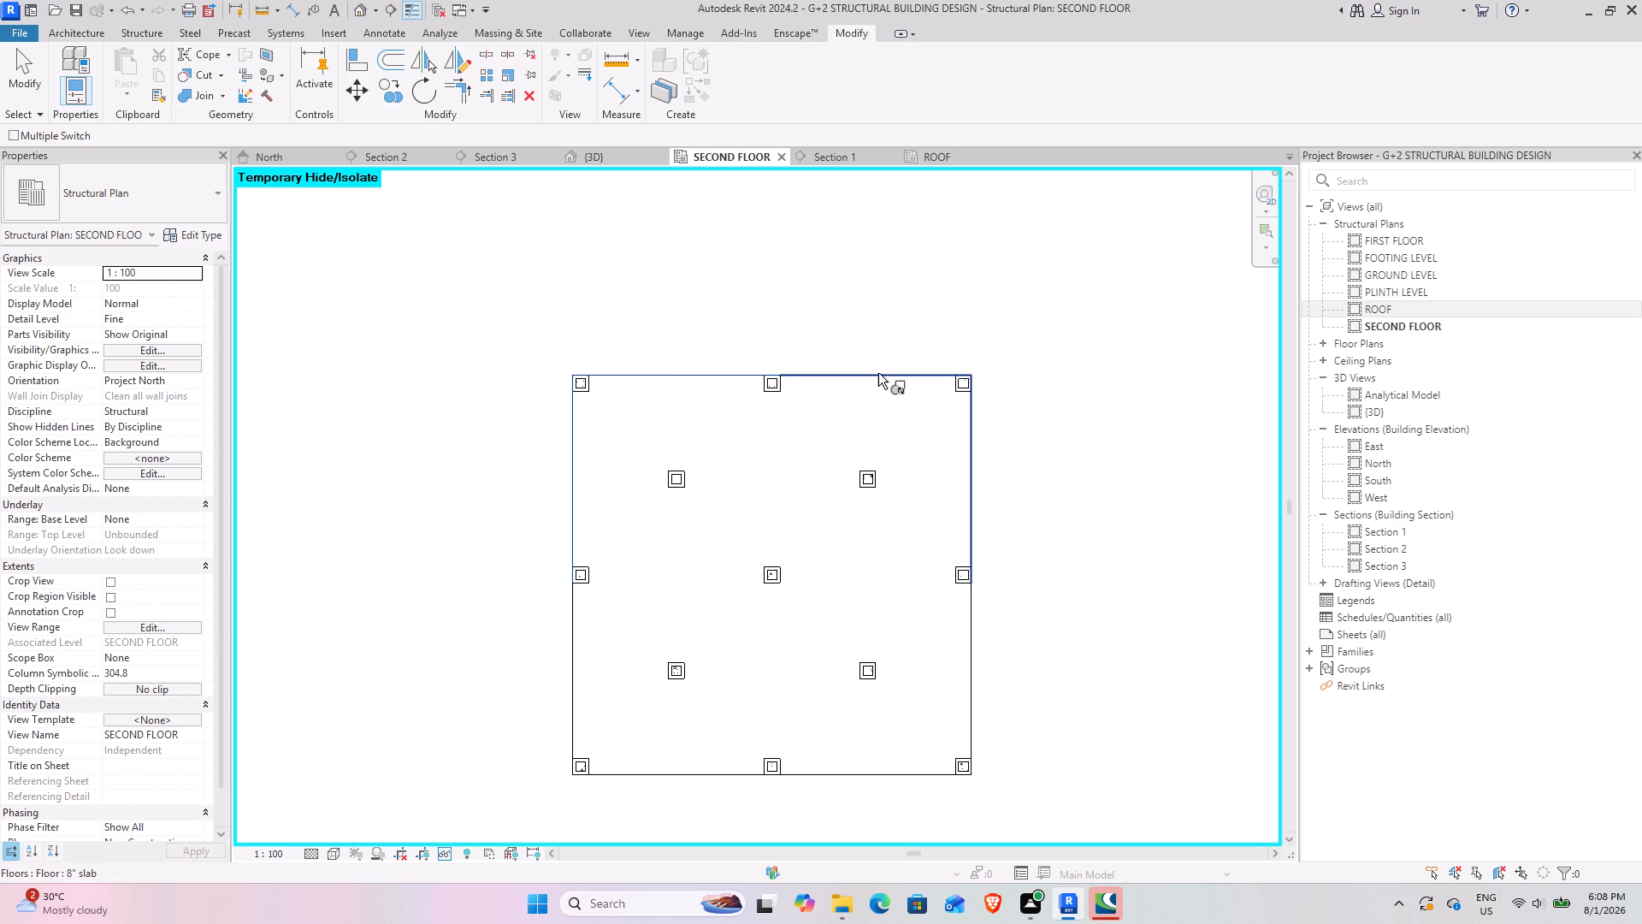
{"action": "left_click", "coordinate": [878, 368]}
{"action": "left_click", "coordinate": [769, 413]}
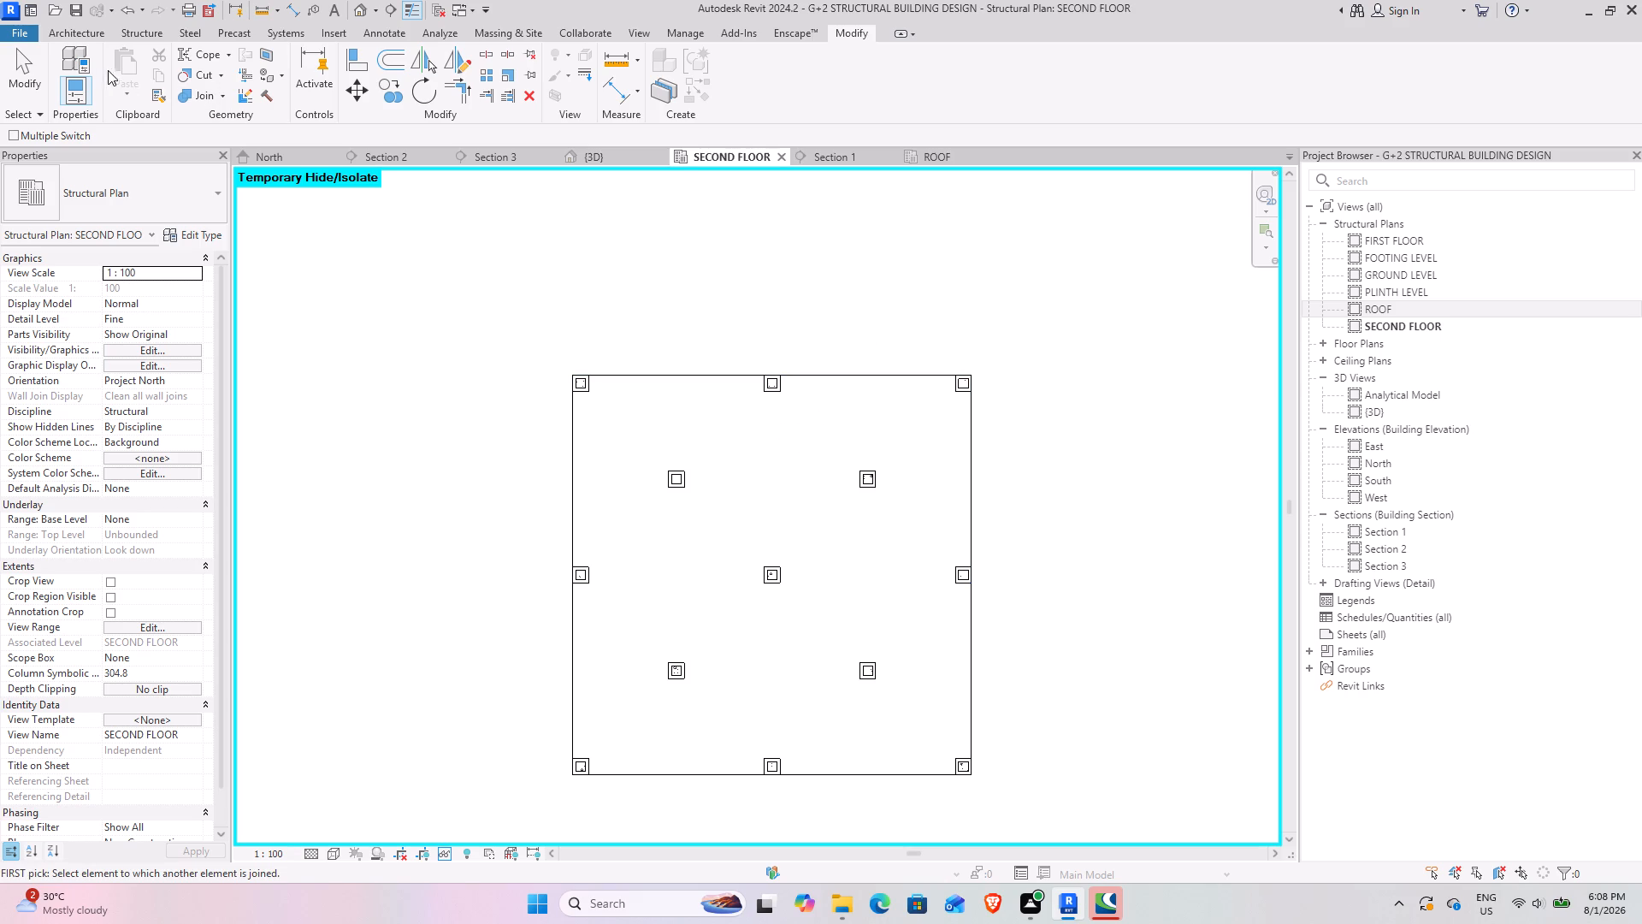
{"action": "left_click", "coordinate": [36, 66]}
{"action": "left_click", "coordinate": [812, 382]}
{"action": "left_click", "coordinate": [718, 369]}
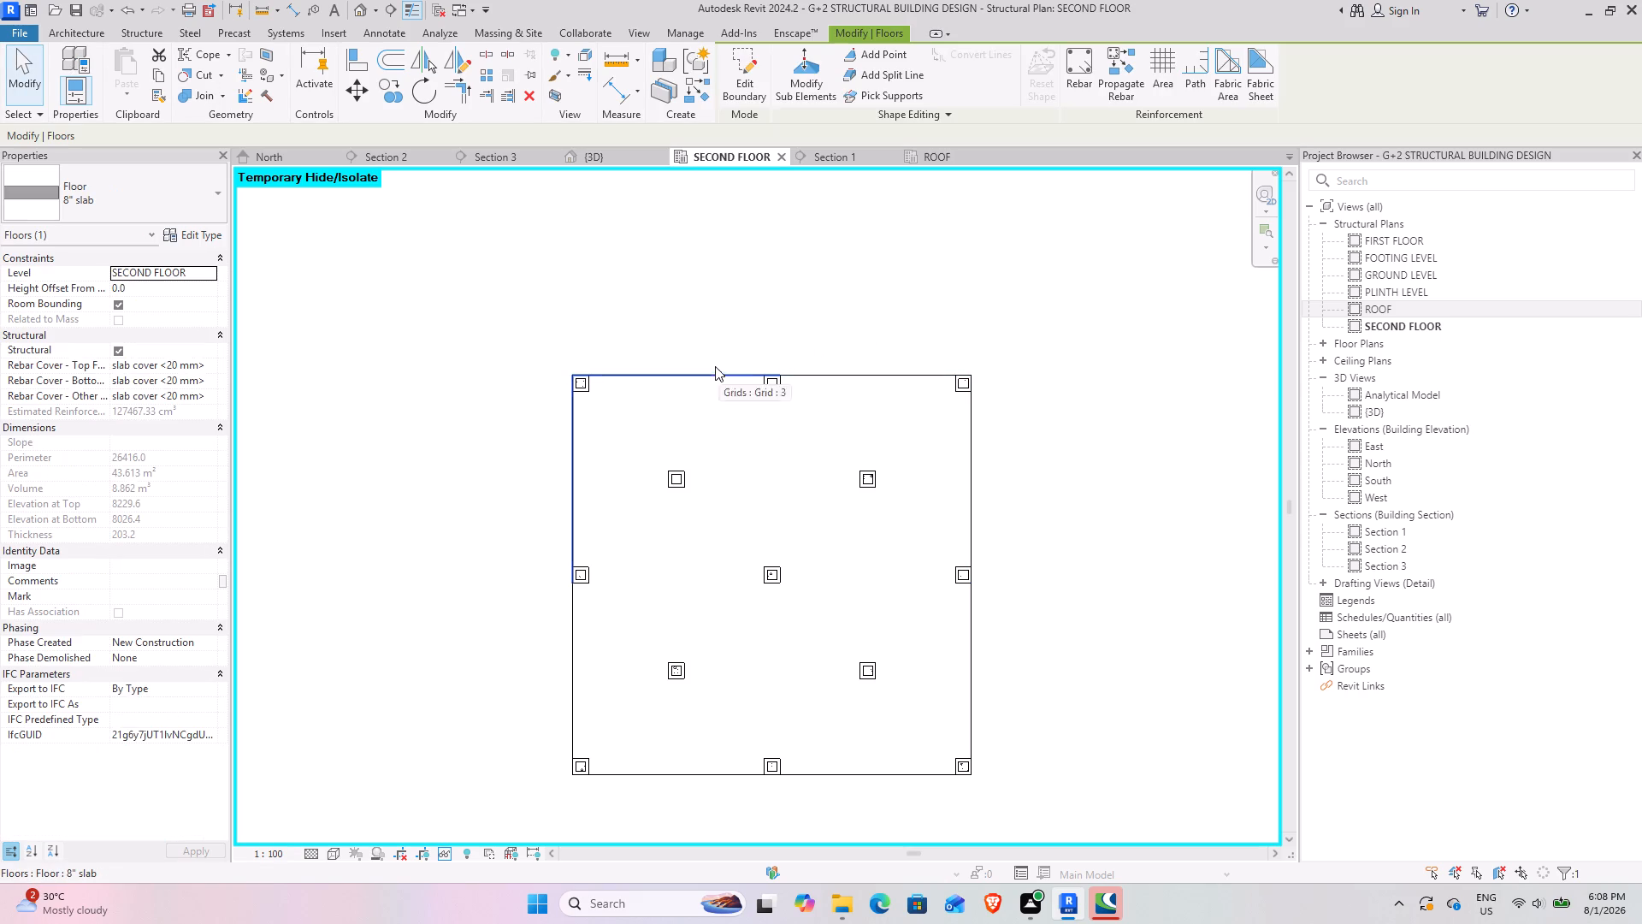
Examine the roof and floor slabs in the {3D} view from the front and right, comparing the seams on each storey.
{"action": "left_click", "coordinate": [598, 160]}
{"action": "scroll", "coordinate": [737, 534], "scroll_direction": "down", "scroll_amount": 6}
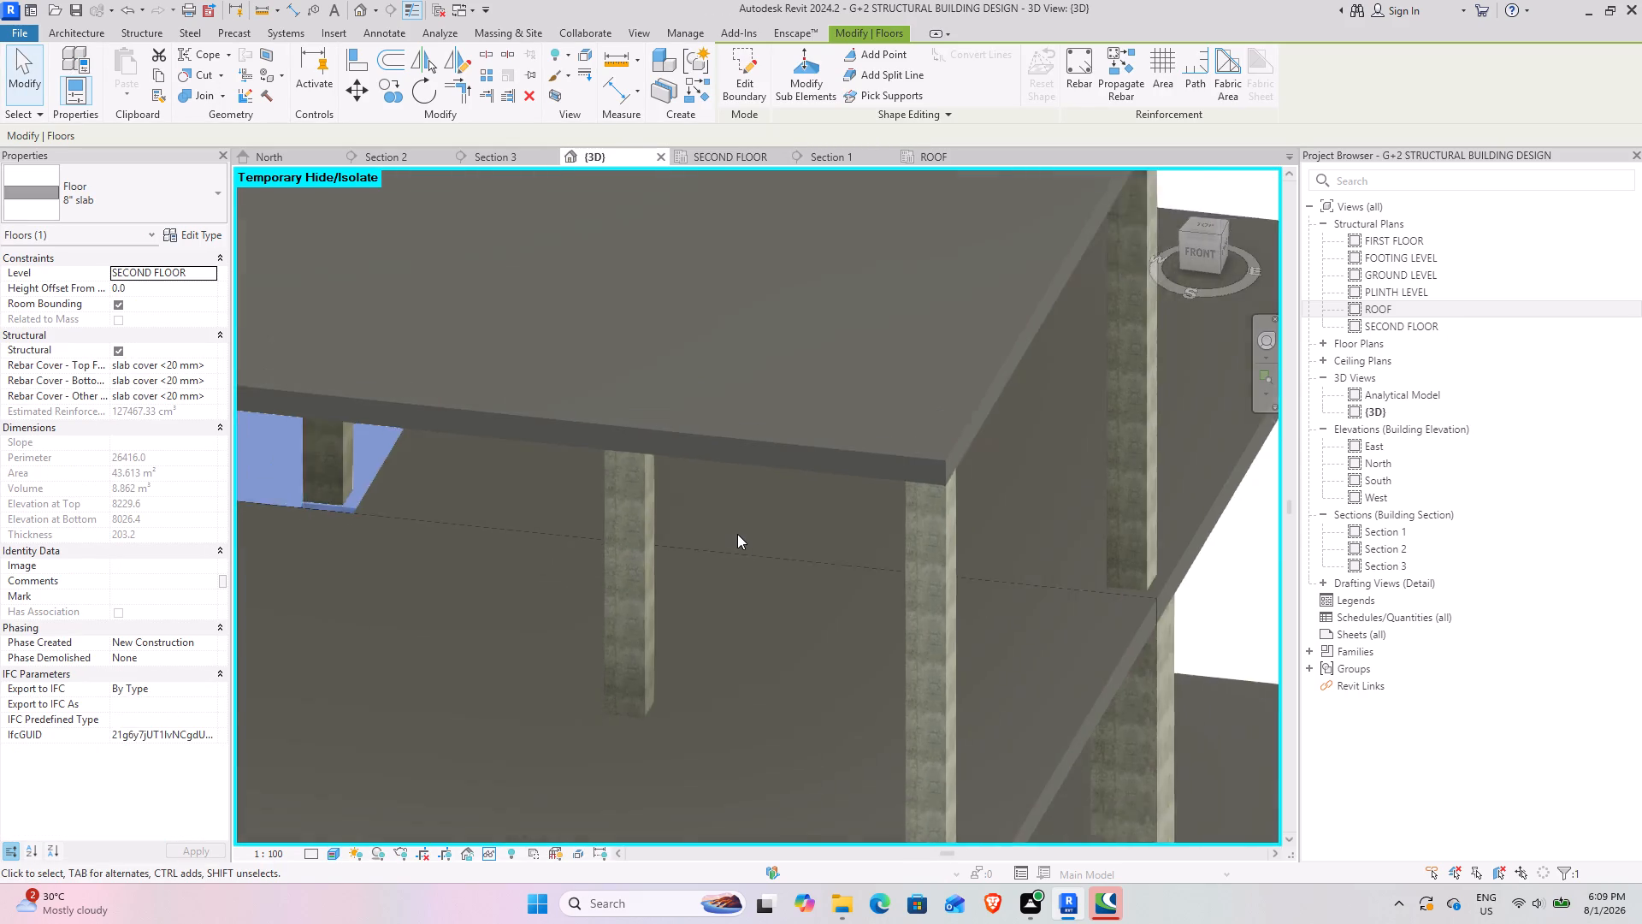
{"action": "scroll", "coordinate": [737, 534], "scroll_direction": "down", "scroll_amount": 1}
{"action": "middle_click_drag", "start_coordinate": [618, 627], "coordinate": [864, 613]}
{"action": "scroll", "coordinate": [618, 627], "scroll_direction": "down", "scroll_amount": 1}
{"action": "scroll", "coordinate": [858, 610], "scroll_direction": "down", "scroll_amount": 4}
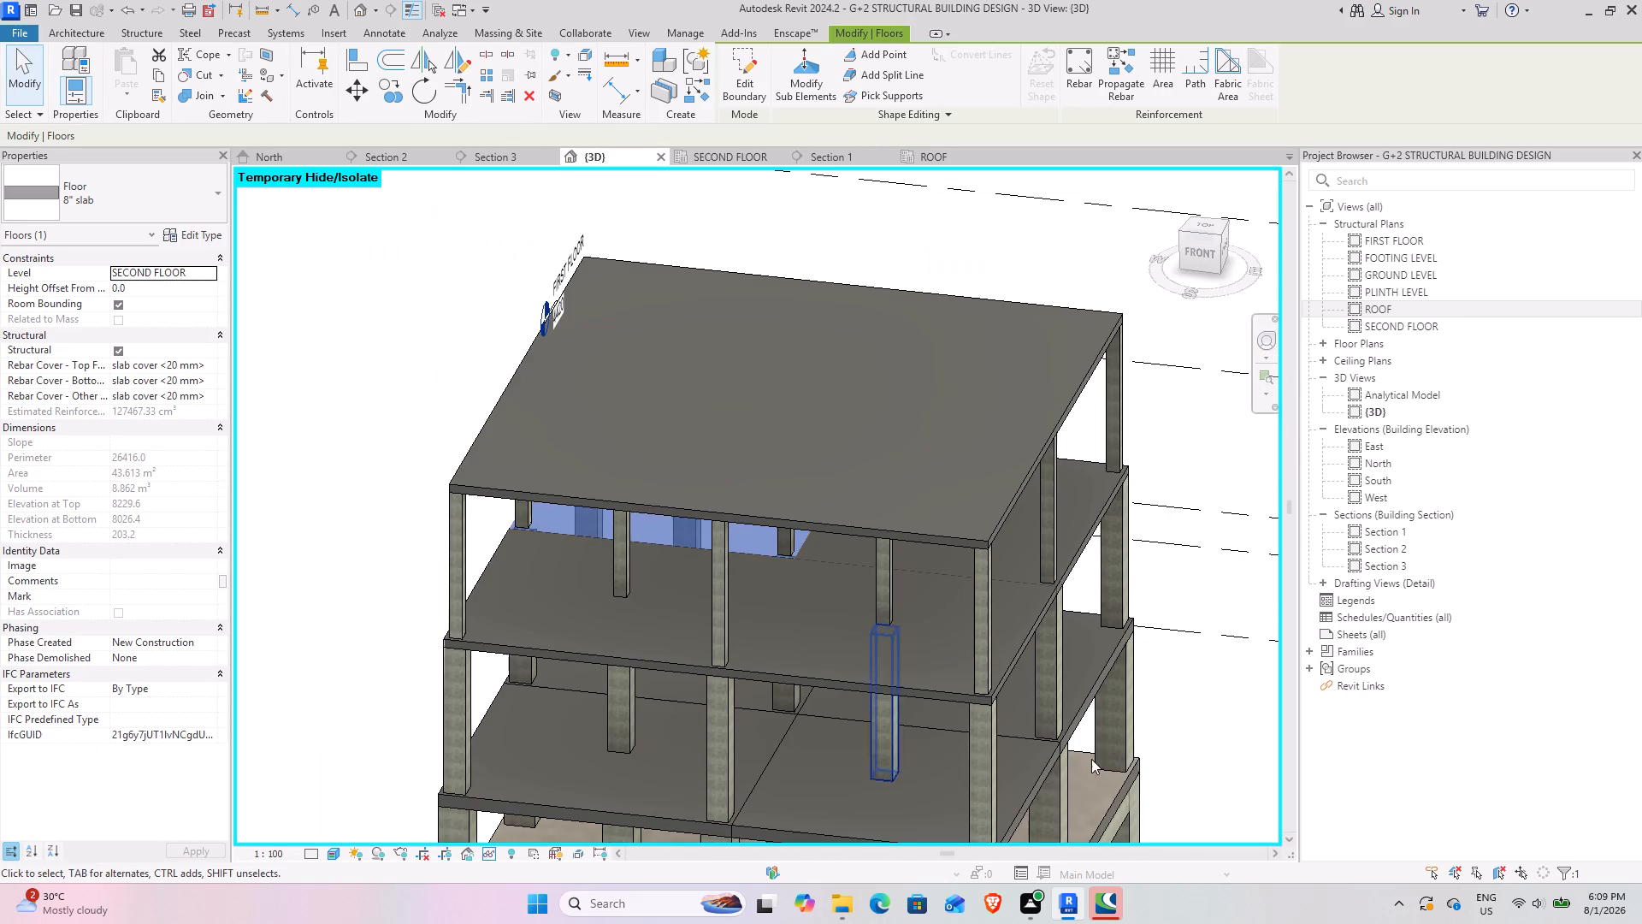
{"action": "left_click", "coordinate": [1177, 697]}
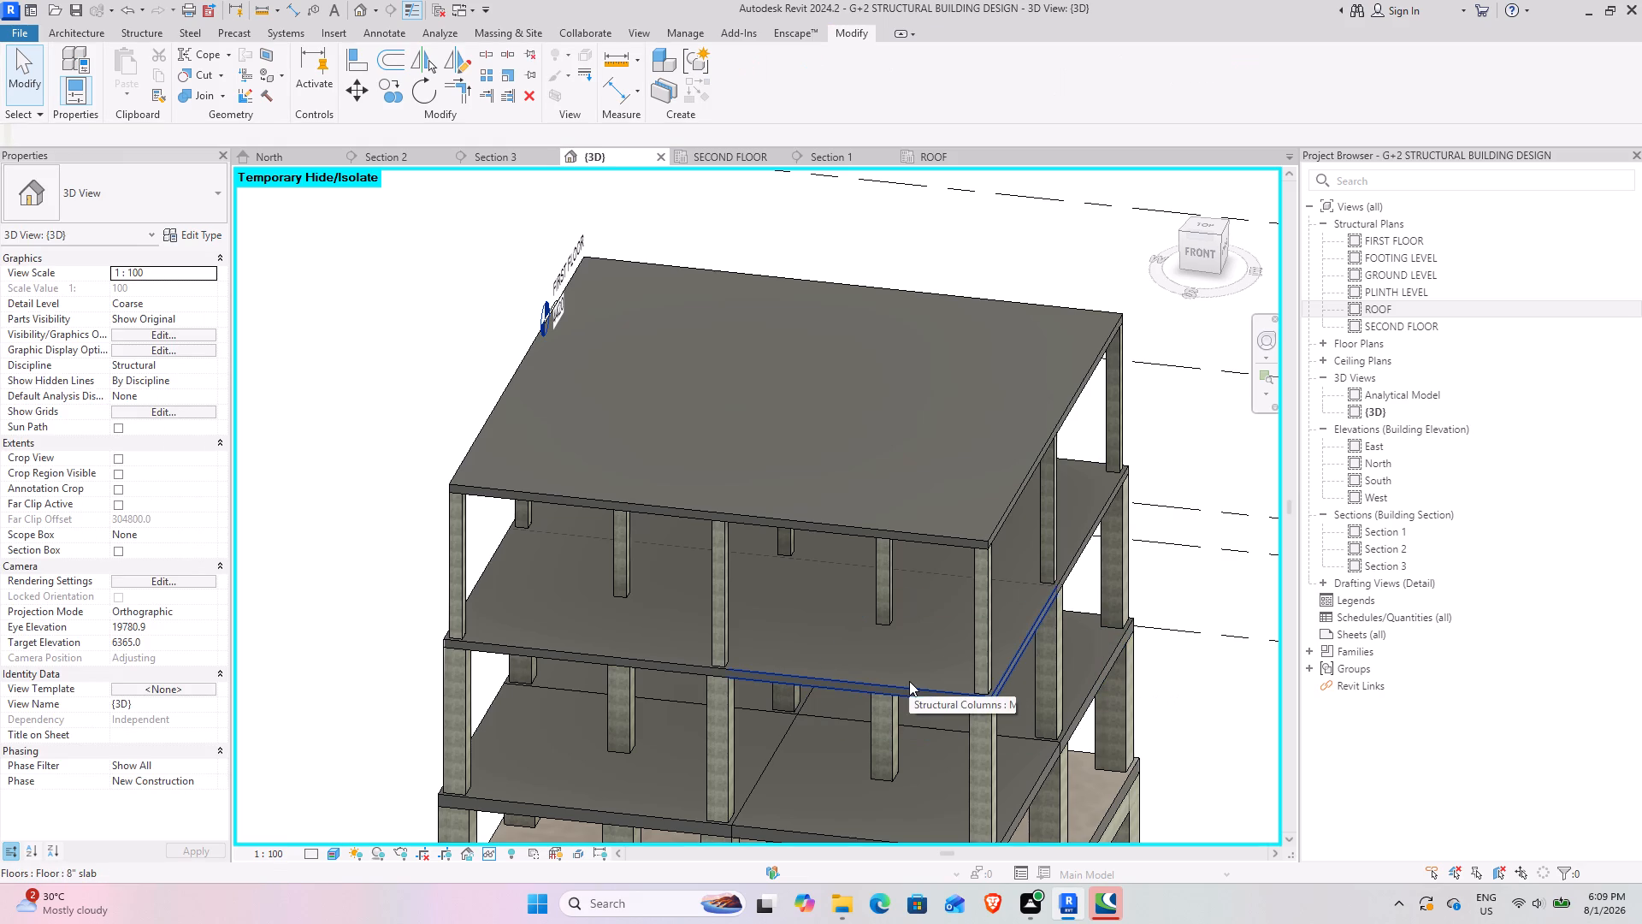
{"action": "middle_click_drag", "start_coordinate": [921, 702], "coordinate": [693, 639], "text": "shift"}
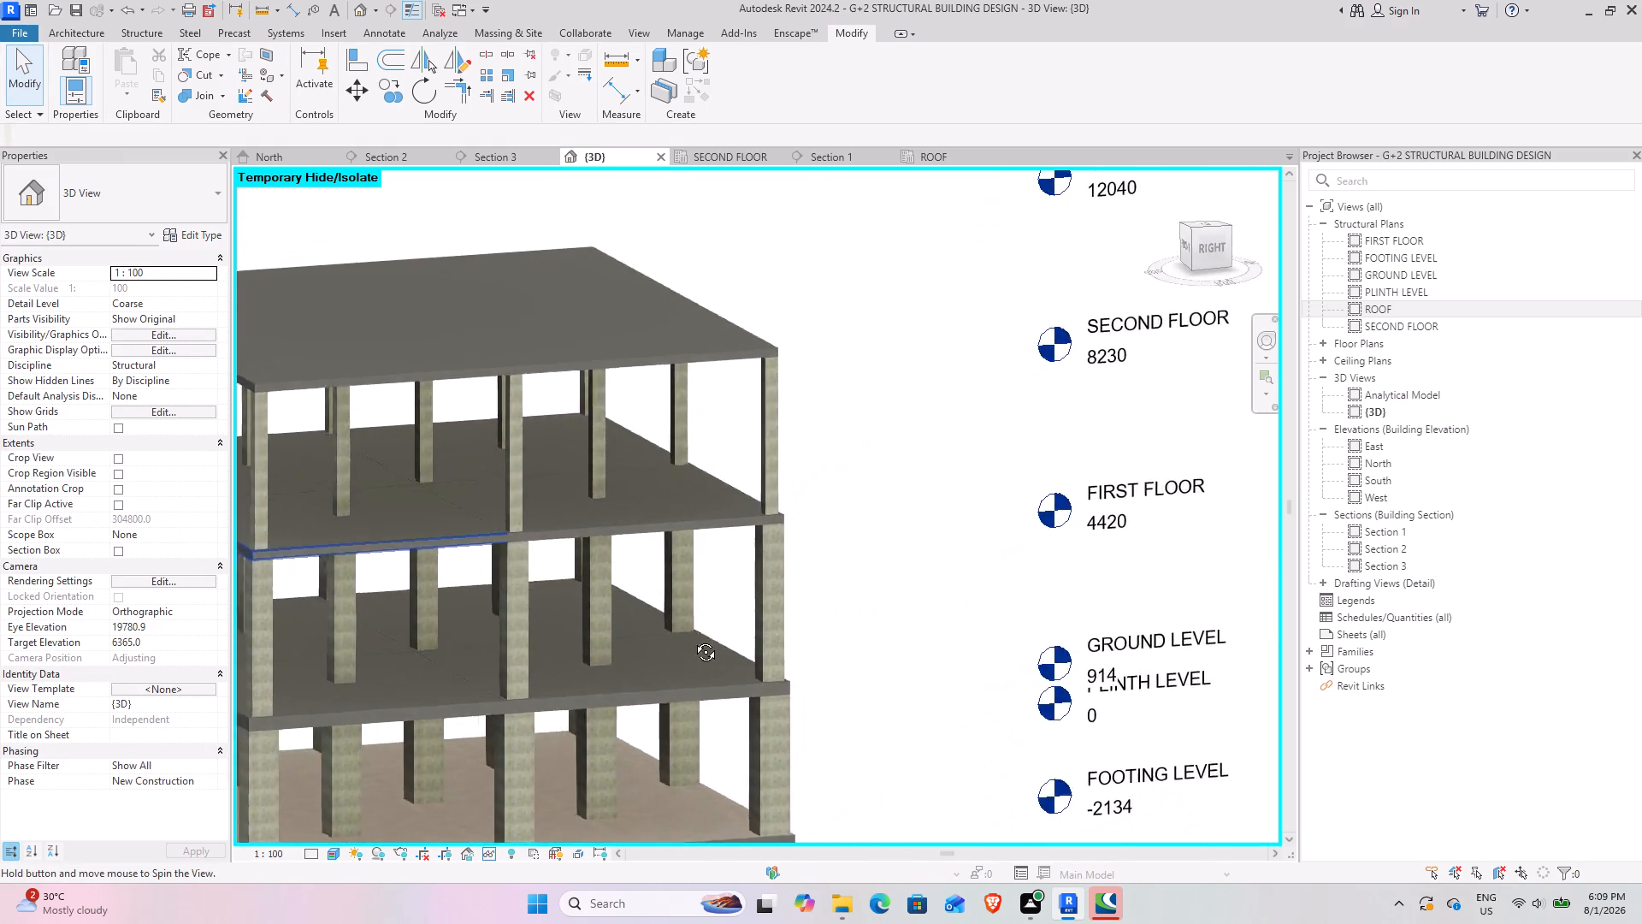
{"action": "middle_click_drag", "start_coordinate": [693, 639], "coordinate": [687, 646], "text": "shift"}
{"action": "scroll", "coordinate": [703, 654], "scroll_direction": "down", "scroll_amount": 3}
{"action": "middle_click_drag", "start_coordinate": [653, 656], "coordinate": [911, 595]}
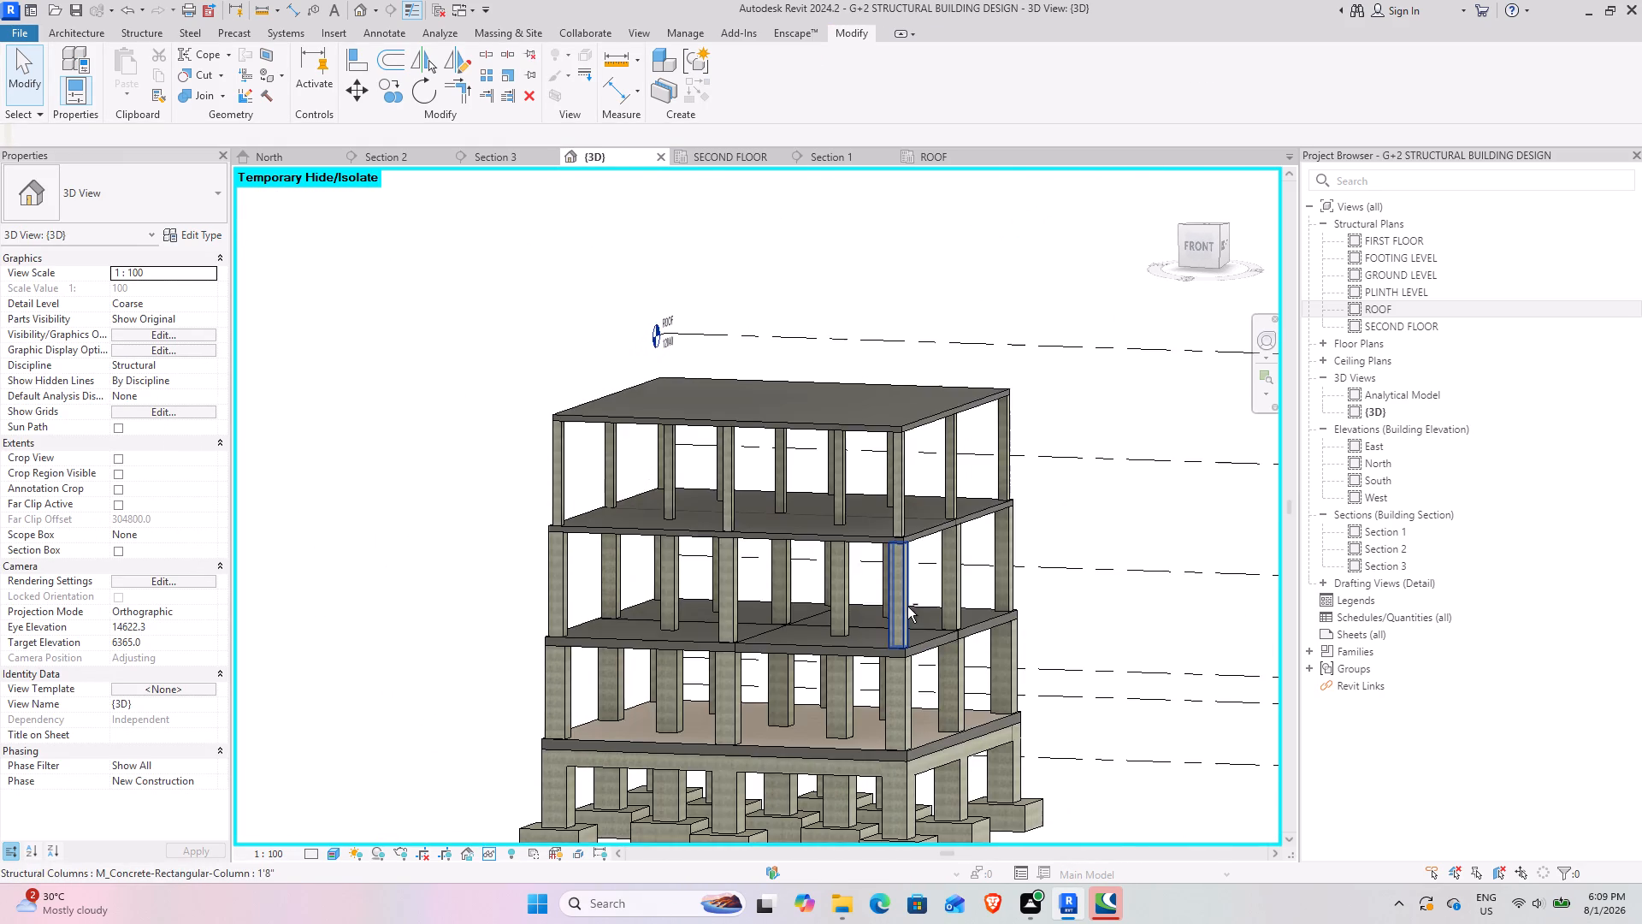
{"action": "middle_click_drag", "start_coordinate": [907, 607], "coordinate": [932, 554]}
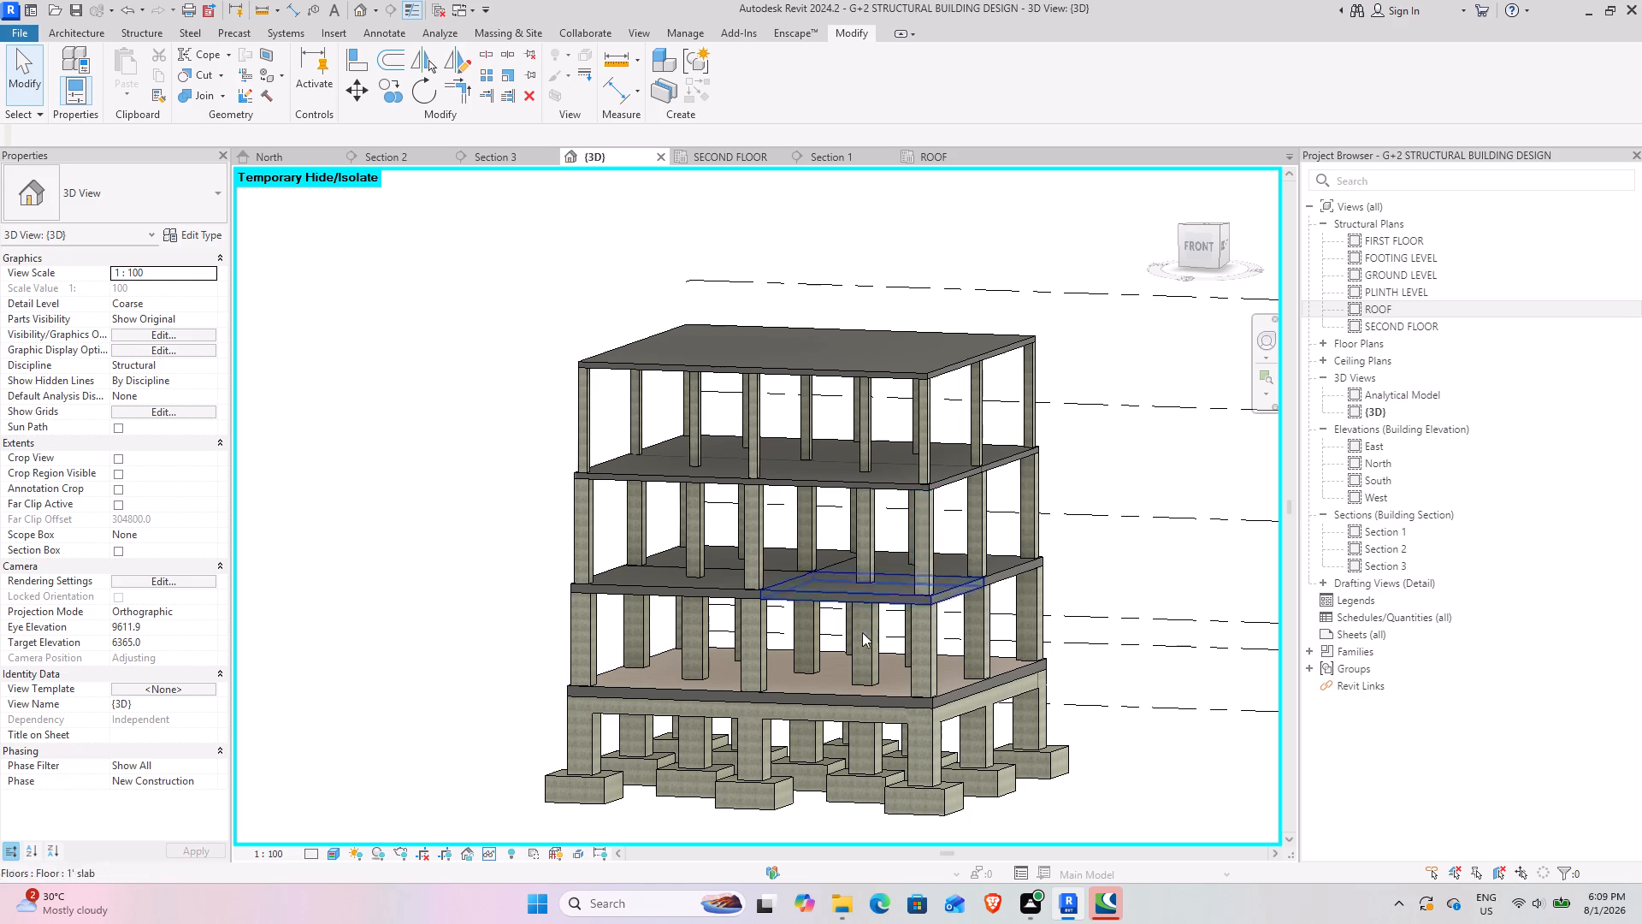
Examine the whole concrete frame in the {3D} view from all sides and below, including the footings and plinth beams.
{"action": "scroll", "coordinate": [862, 674], "scroll_direction": "down", "scroll_amount": 2}
{"action": "middle_click_drag", "start_coordinate": [859, 717], "coordinate": [801, 672], "text": "shift"}
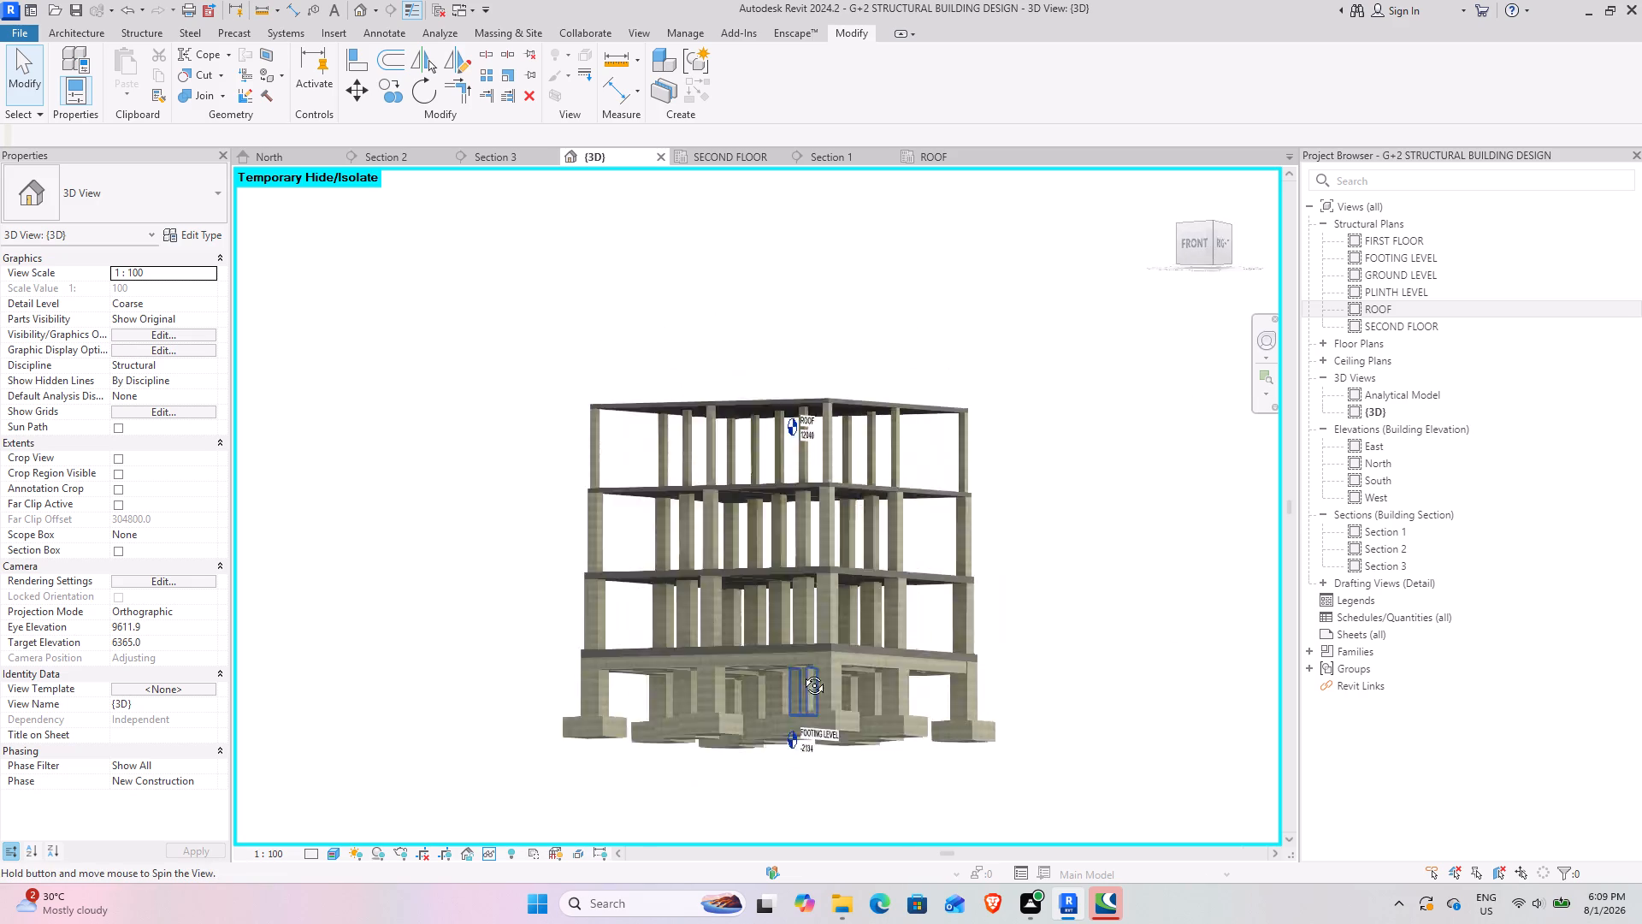
{"action": "middle_click_drag", "start_coordinate": [801, 672], "coordinate": [751, 700], "text": "shift"}
{"action": "scroll", "coordinate": [721, 726], "scroll_direction": "up", "scroll_amount": 4}
{"action": "middle_click_drag", "start_coordinate": [743, 731], "coordinate": [902, 744], "text": "shift"}
{"action": "middle_click_drag", "start_coordinate": [907, 748], "coordinate": [653, 595]}
{"action": "scroll", "coordinate": [718, 607], "scroll_direction": "up", "scroll_amount": 4}
{"action": "middle_click_drag", "start_coordinate": [885, 741], "coordinate": [879, 702], "text": "shift"}
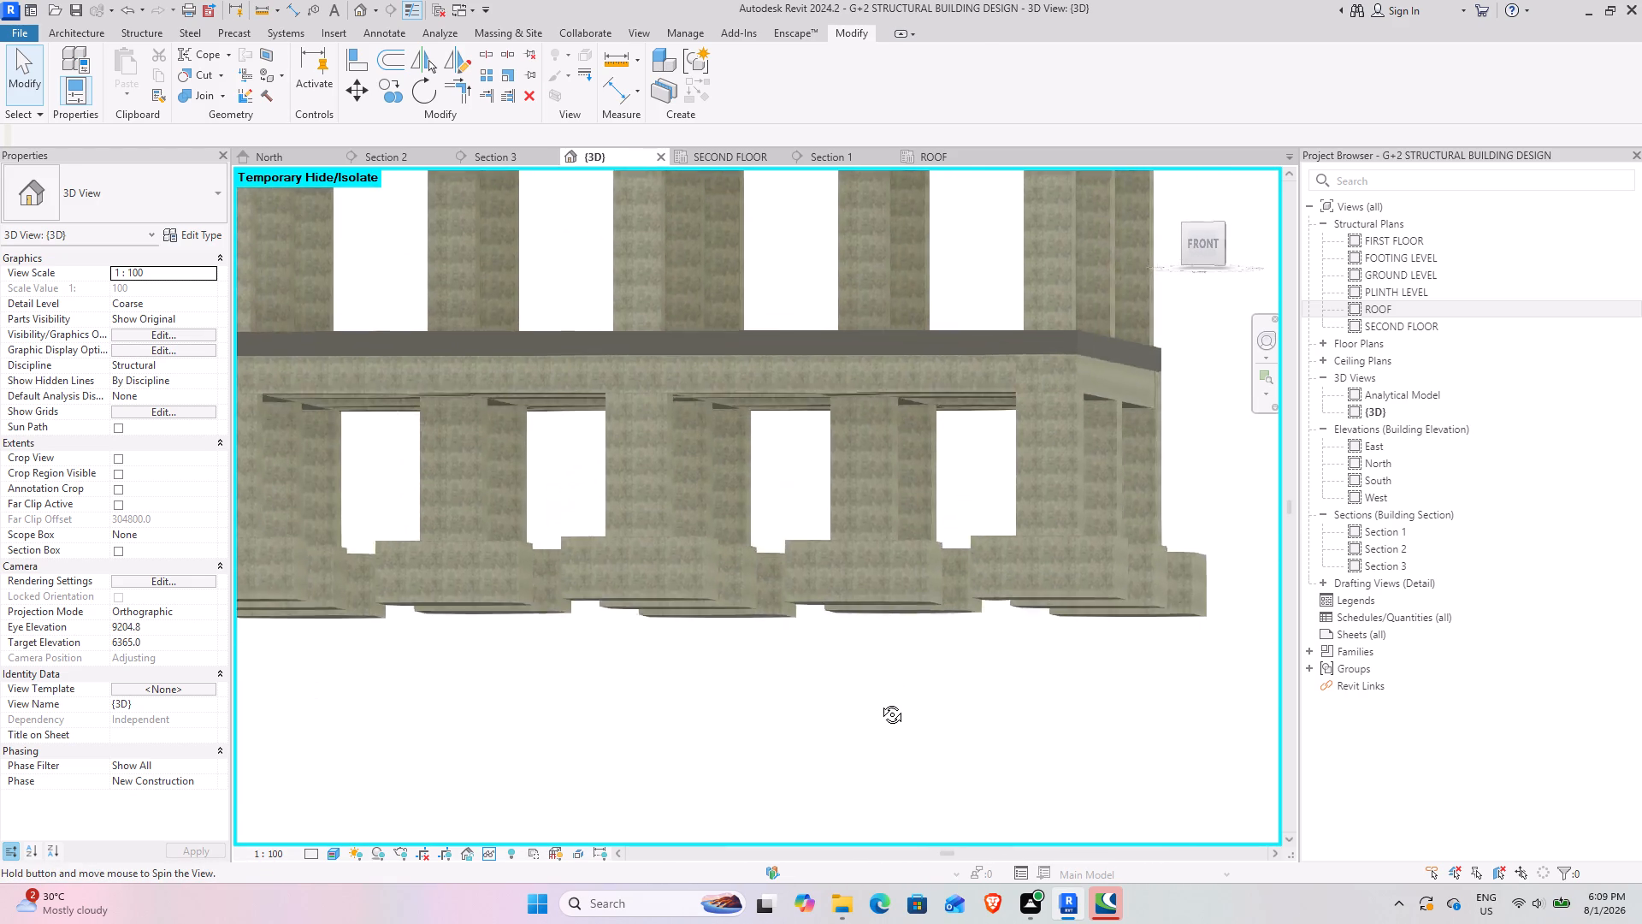
{"action": "middle_click_drag", "start_coordinate": [879, 702], "coordinate": [728, 694], "text": "shift"}
{"action": "scroll", "coordinate": [720, 684], "scroll_direction": "down", "scroll_amount": 3}
{"action": "middle_click_drag", "start_coordinate": [720, 684], "coordinate": [961, 690], "text": "shift"}
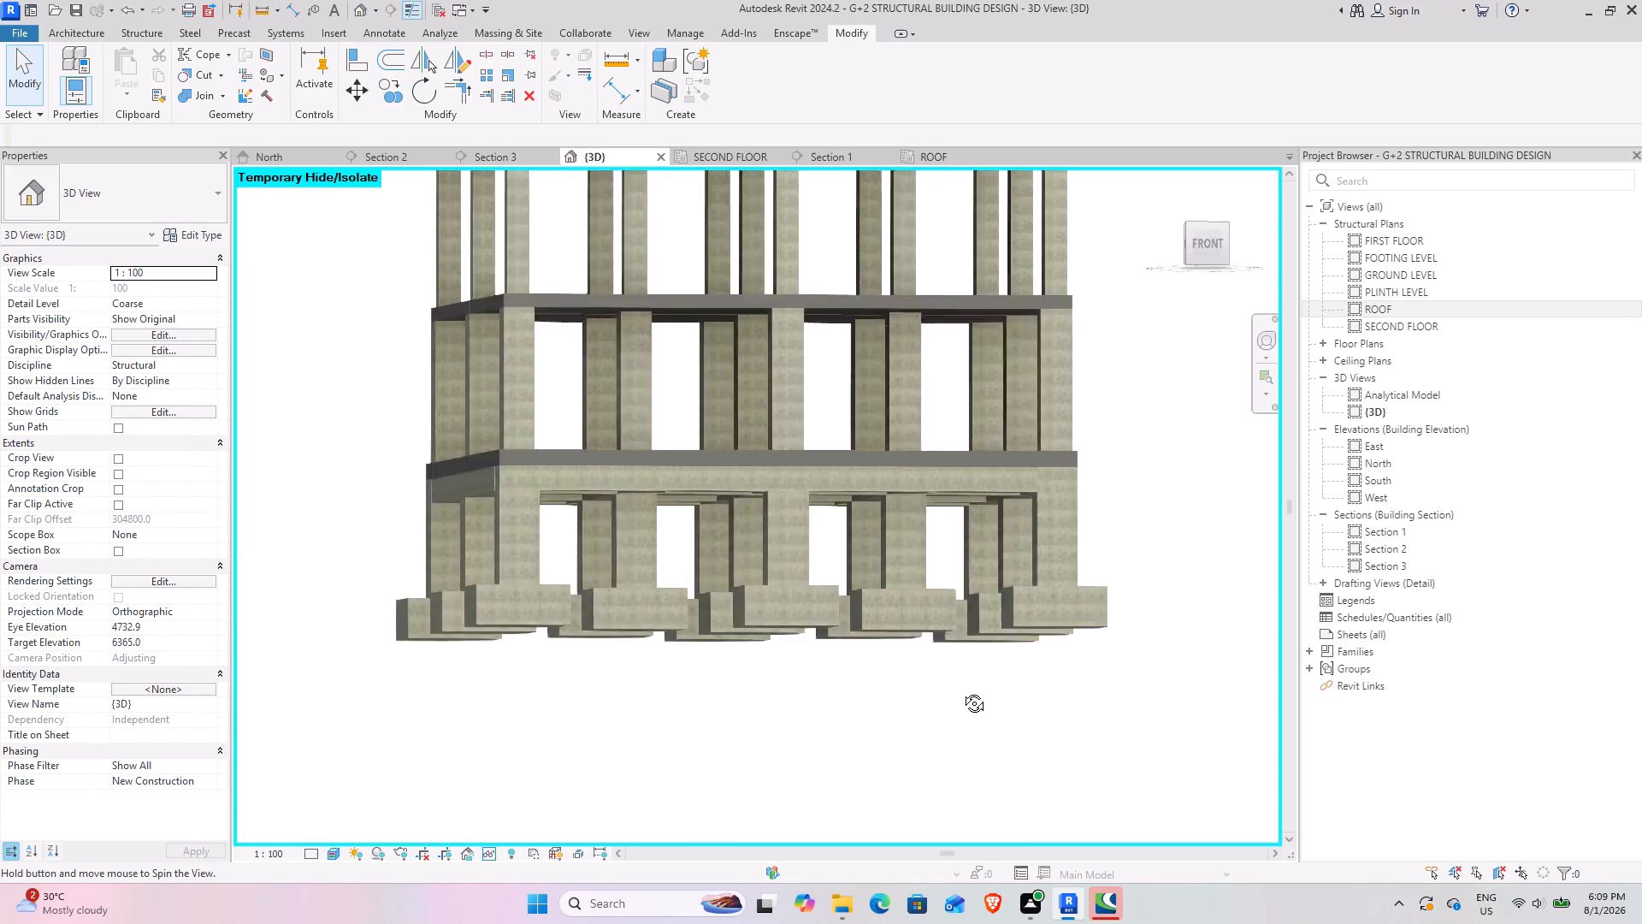
{"action": "middle_click_drag", "start_coordinate": [961, 690], "coordinate": [1197, 795], "text": "shift"}
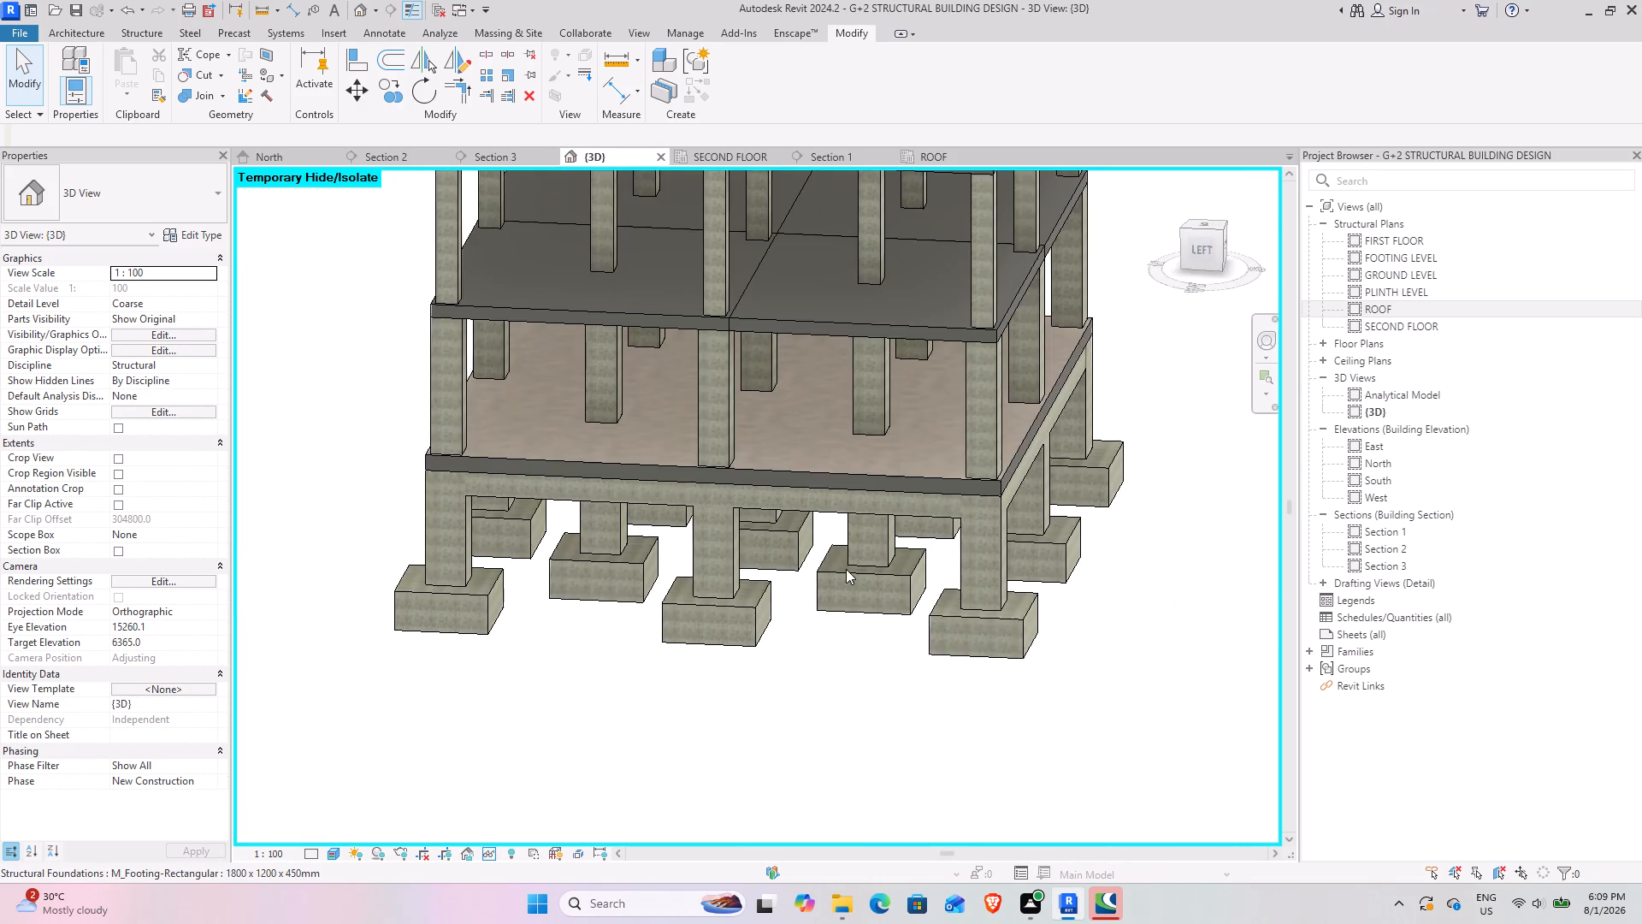
{"action": "scroll", "coordinate": [846, 569], "scroll_direction": "down", "scroll_amount": 4}
{"action": "middle_click_drag", "start_coordinate": [849, 573], "coordinate": [696, 445]}
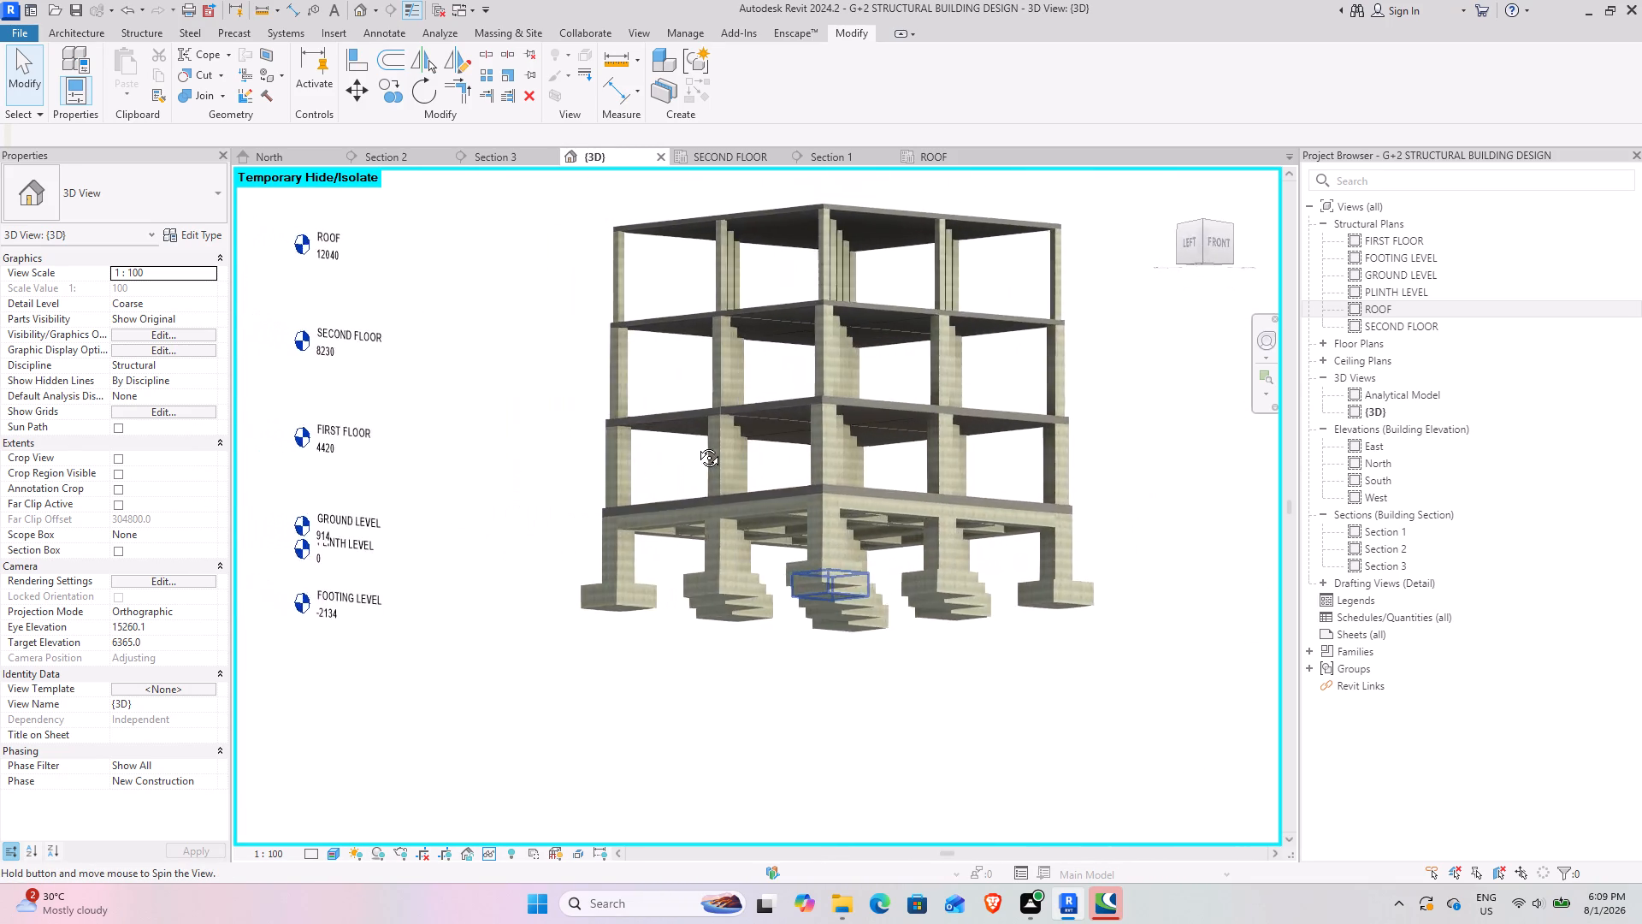
{"action": "middle_click_drag", "start_coordinate": [696, 445], "coordinate": [692, 450]}
{"action": "middle_click_drag", "start_coordinate": [688, 473], "coordinate": [830, 491], "text": "shift"}
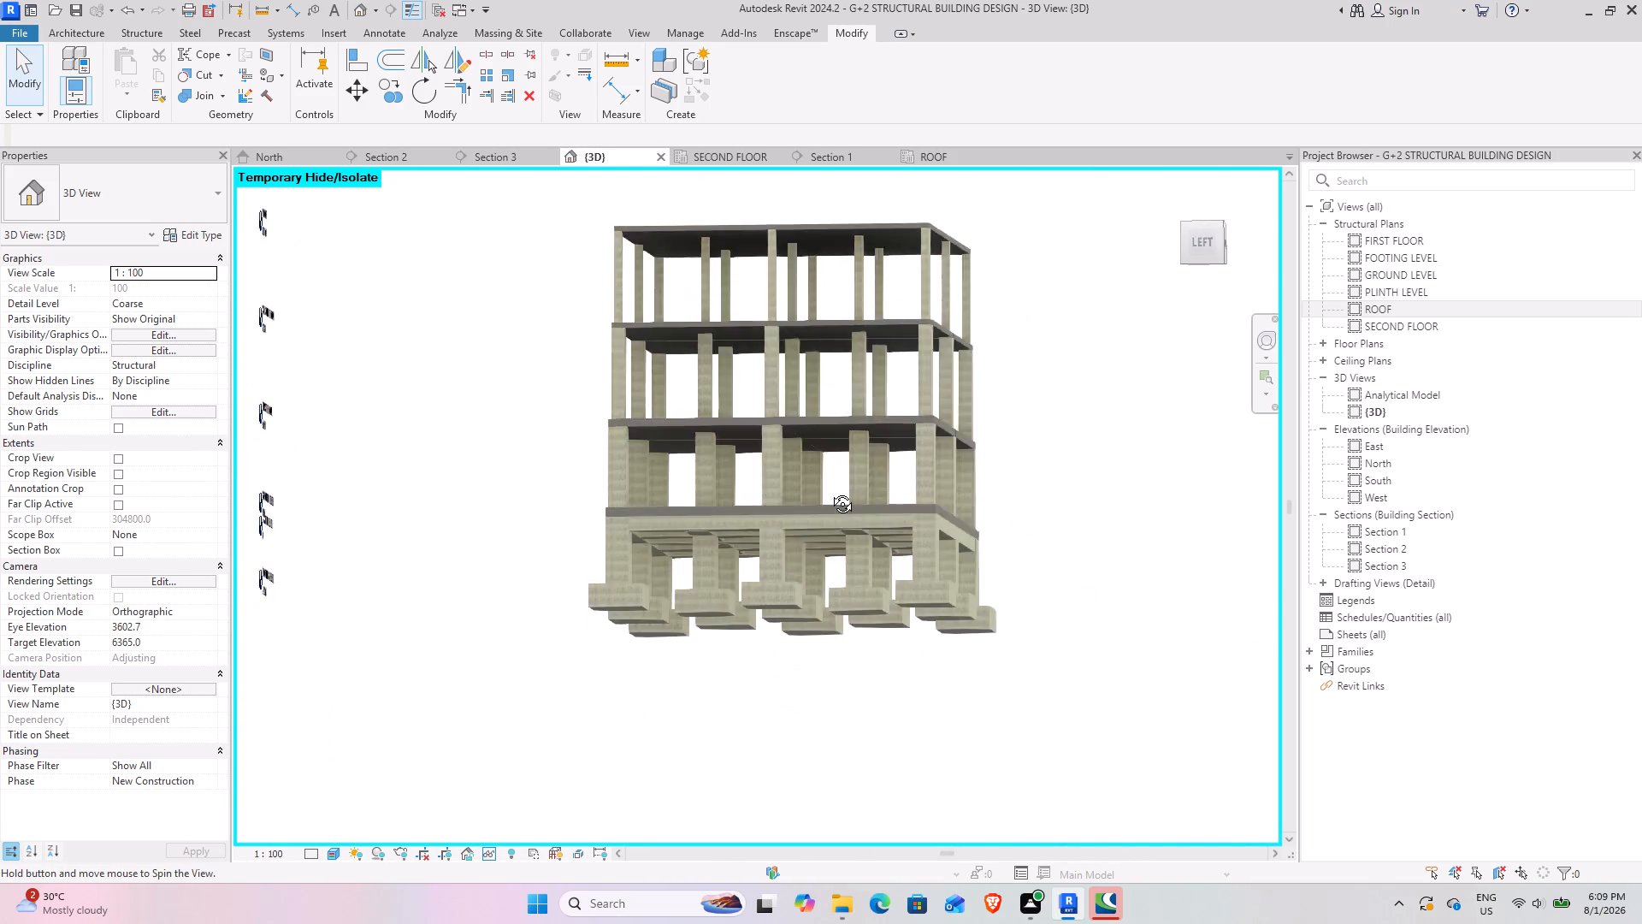
{"action": "middle_click_drag", "start_coordinate": [830, 491], "coordinate": [664, 624], "text": "shift"}
{"action": "middle_click_drag", "start_coordinate": [662, 625], "coordinate": [647, 635], "text": "shift"}
{"action": "middle_click_drag", "start_coordinate": [764, 526], "coordinate": [990, 414], "text": "shift"}
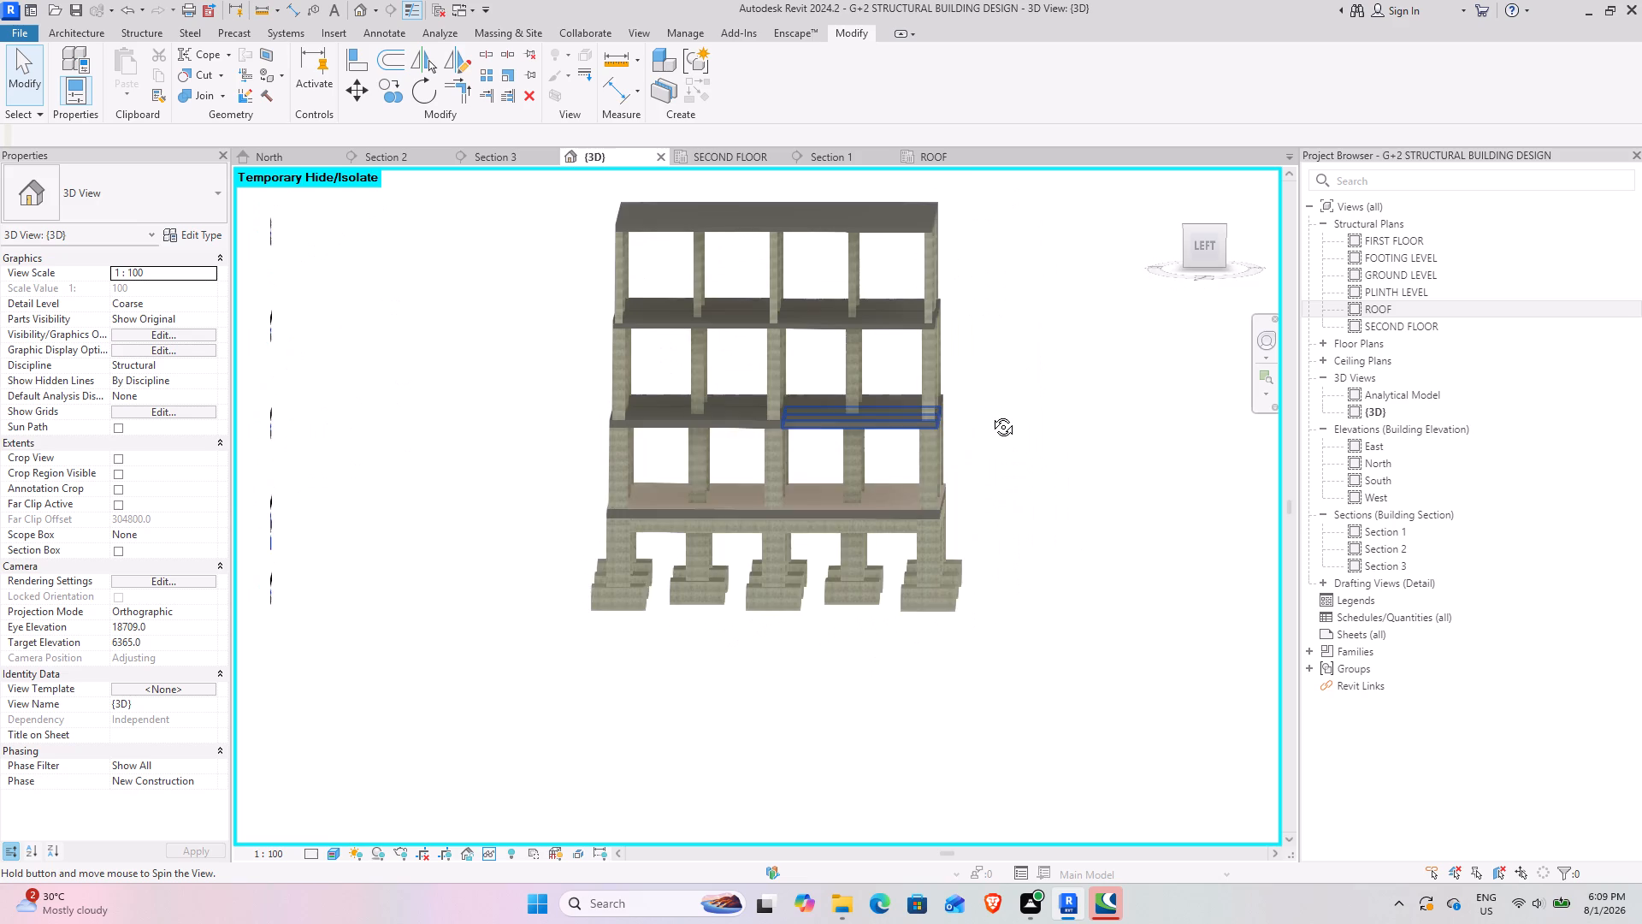
Examine the lower storeys of the {3D} view up close from the front and left, including the floor slabs, columns and footings.
{"action": "middle_click_drag", "start_coordinate": [990, 414], "coordinate": [759, 482], "text": "shift"}
{"action": "scroll", "coordinate": [792, 482], "scroll_direction": "up", "scroll_amount": 4}
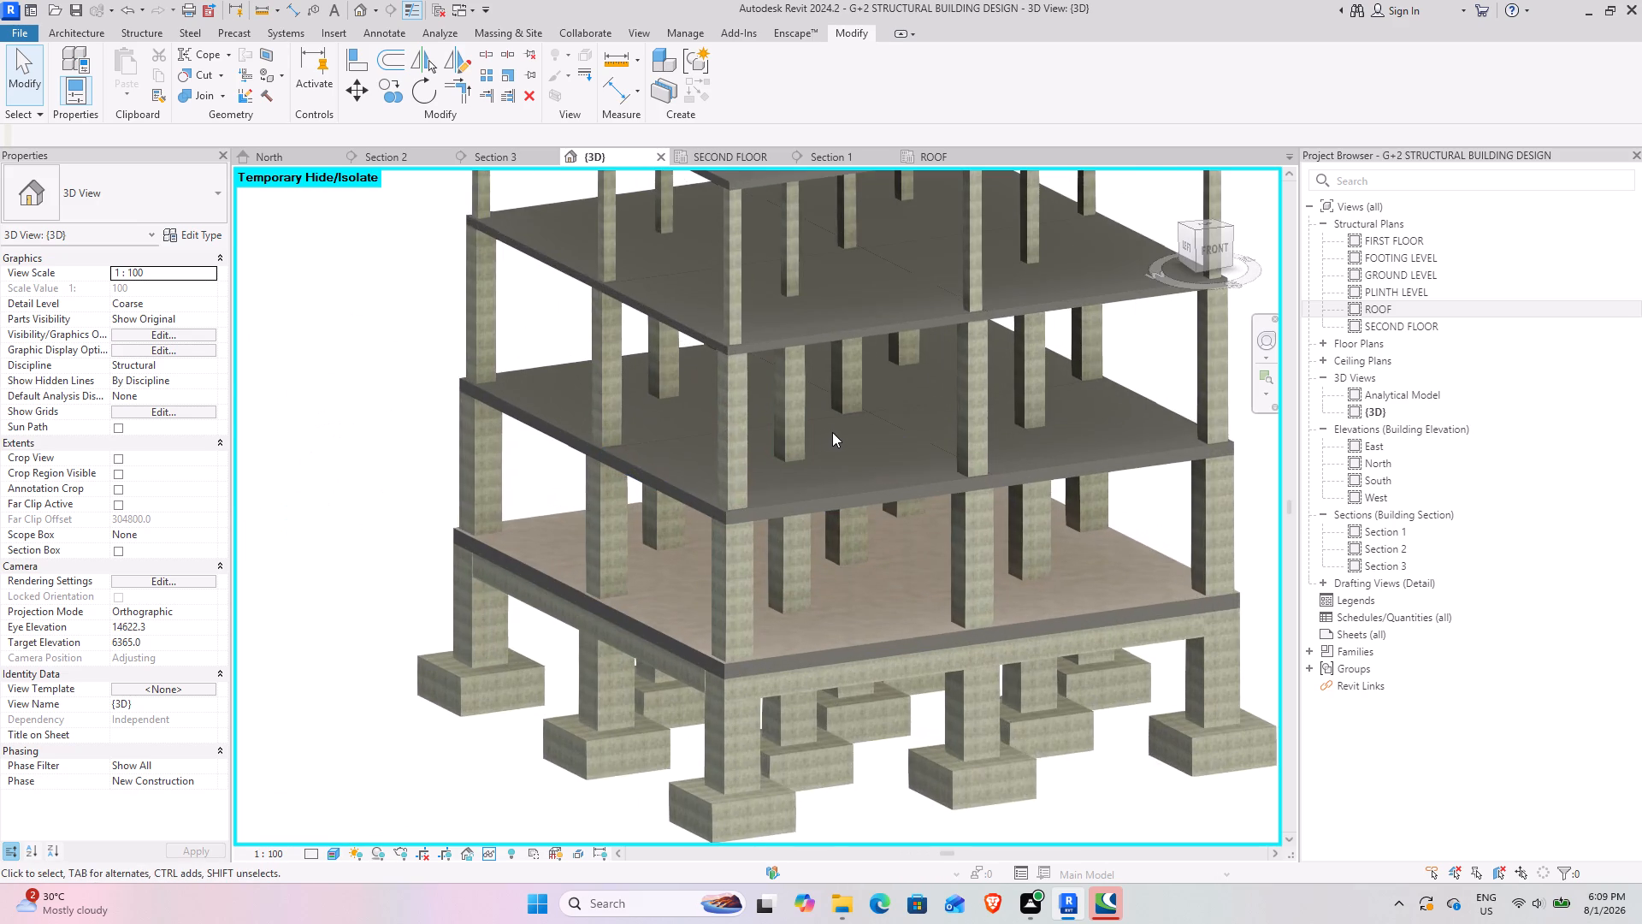
{"action": "middle_click_drag", "start_coordinate": [835, 432], "coordinate": [775, 400], "text": "shift"}
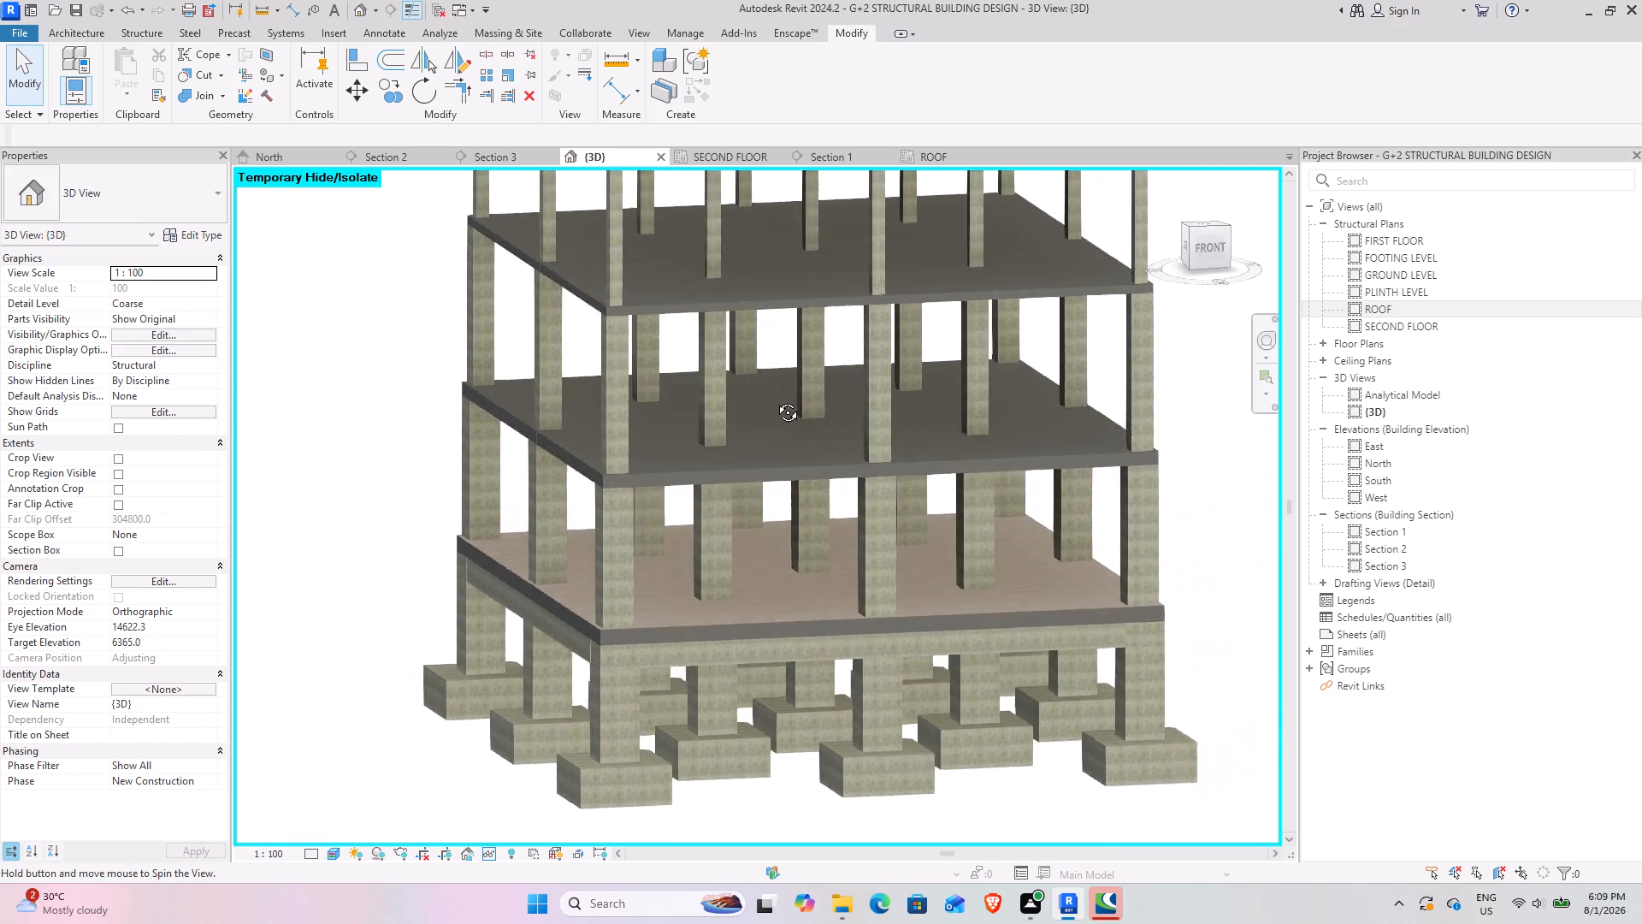
{"action": "middle_click_drag", "start_coordinate": [775, 400], "coordinate": [1028, 488], "text": "shift"}
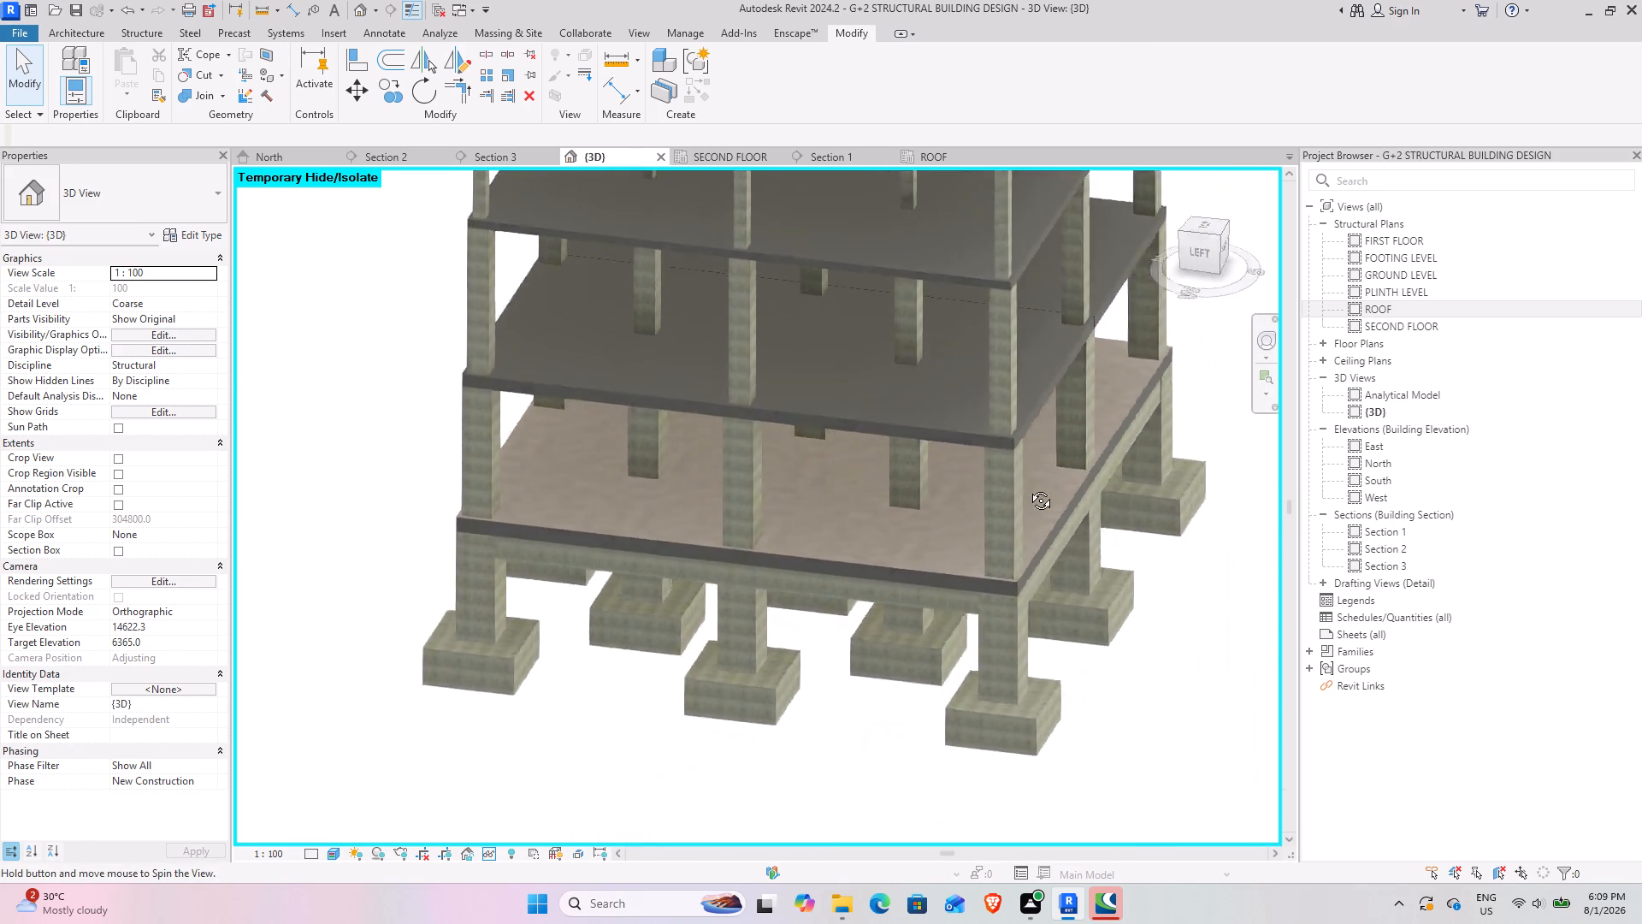
{"action": "middle_click_drag", "start_coordinate": [1028, 488], "coordinate": [732, 391], "text": "shift"}
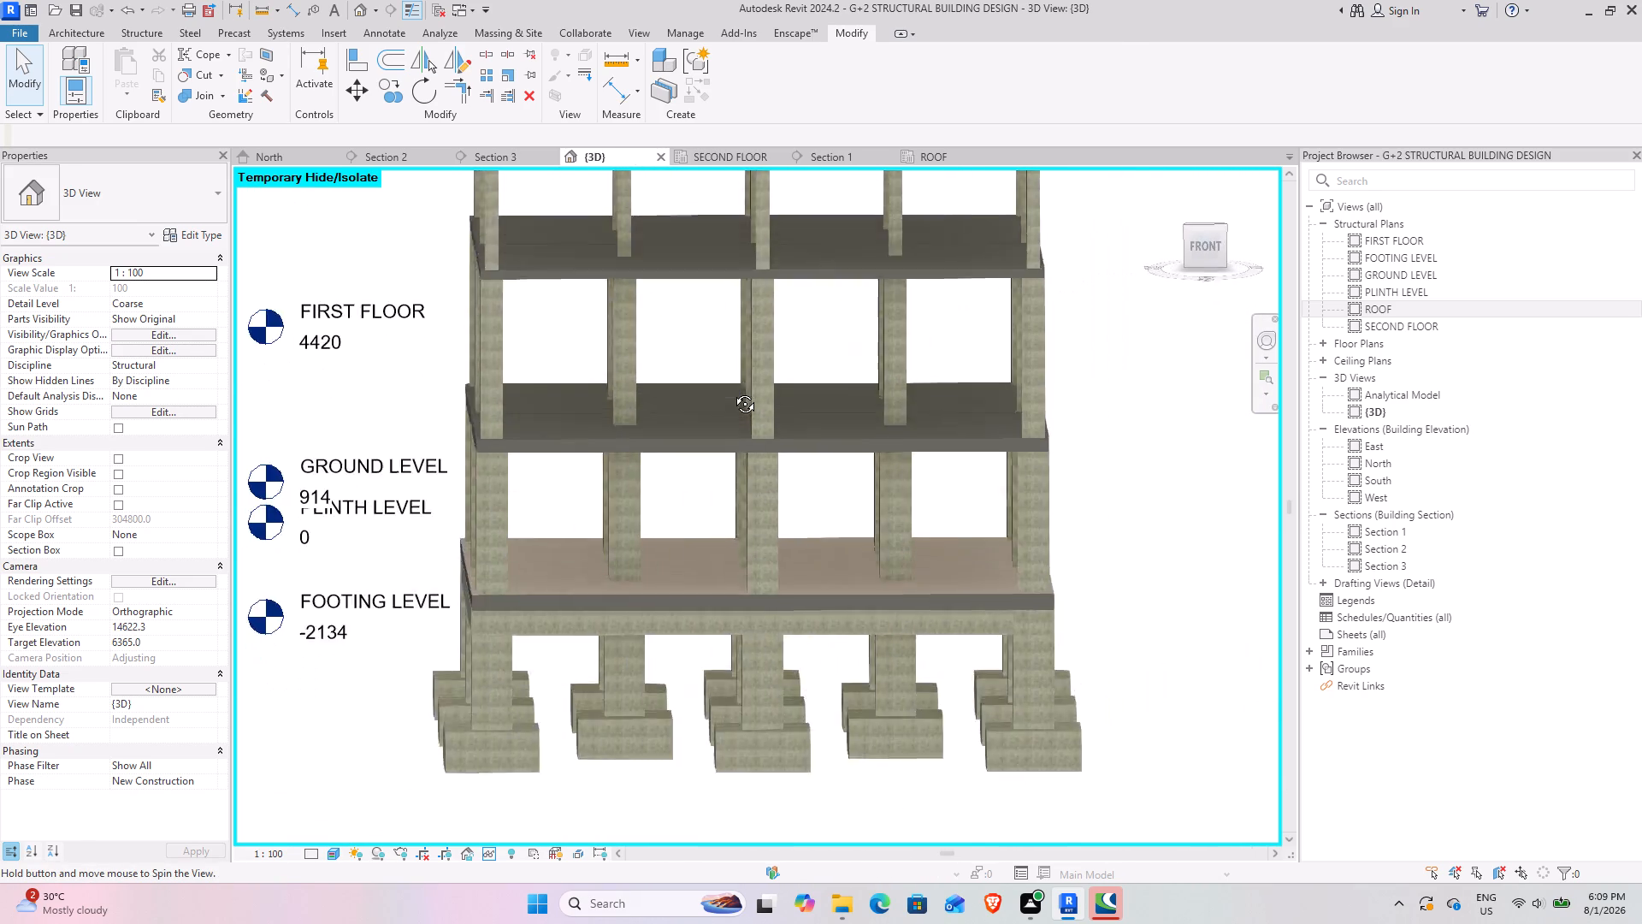
{"action": "middle_click_drag", "start_coordinate": [732, 391], "coordinate": [958, 430], "text": "shift"}
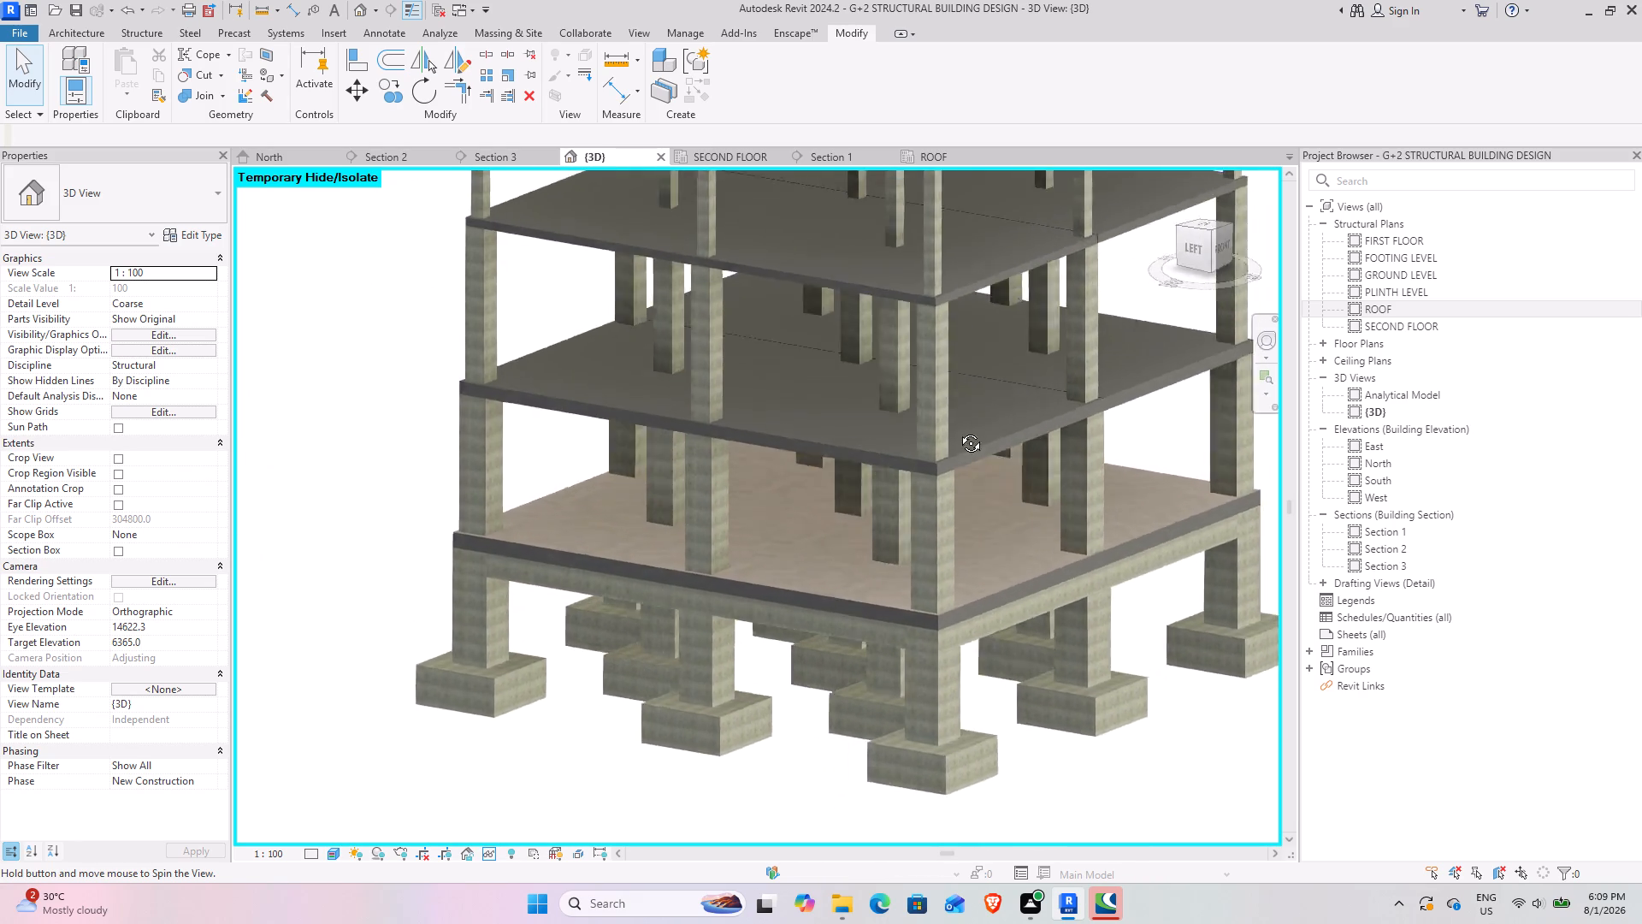
{"action": "middle_click_drag", "start_coordinate": [958, 430], "coordinate": [1018, 429], "text": "shift"}
Examine the whole concrete frame in the {3D} view from the left and front-left corner, at both low and raised angles.
{"action": "scroll", "coordinate": [913, 470], "scroll_direction": "down", "scroll_amount": 7}
{"action": "middle_click_drag", "start_coordinate": [902, 486], "coordinate": [969, 455], "text": "shift"}
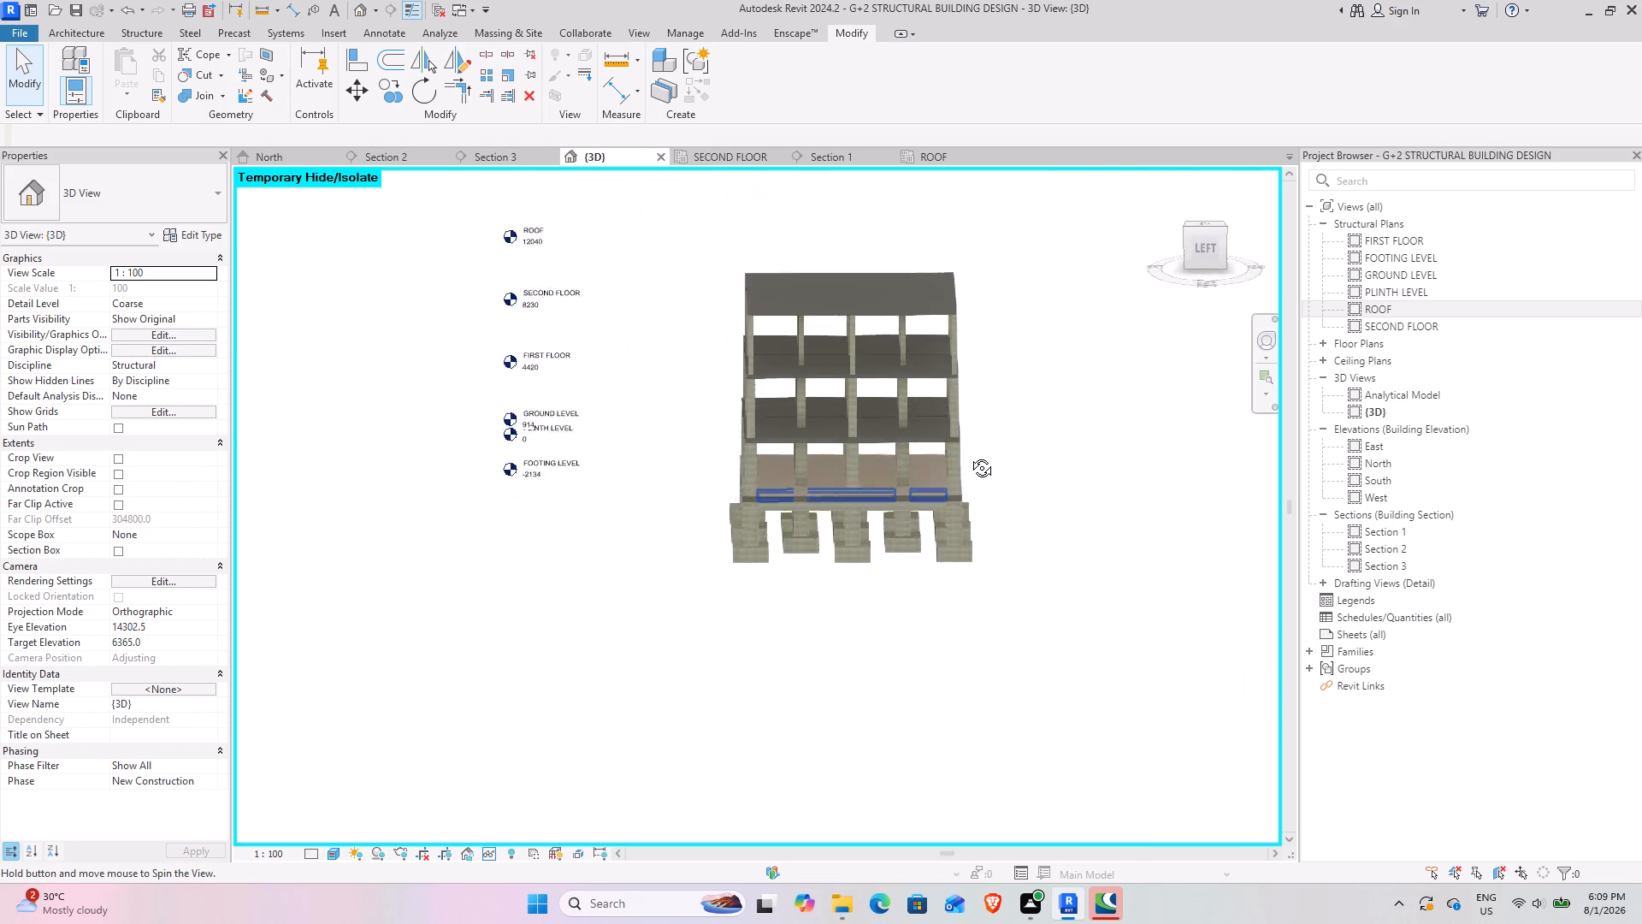
{"action": "middle_click_drag", "start_coordinate": [969, 455], "coordinate": [725, 484], "text": "shift"}
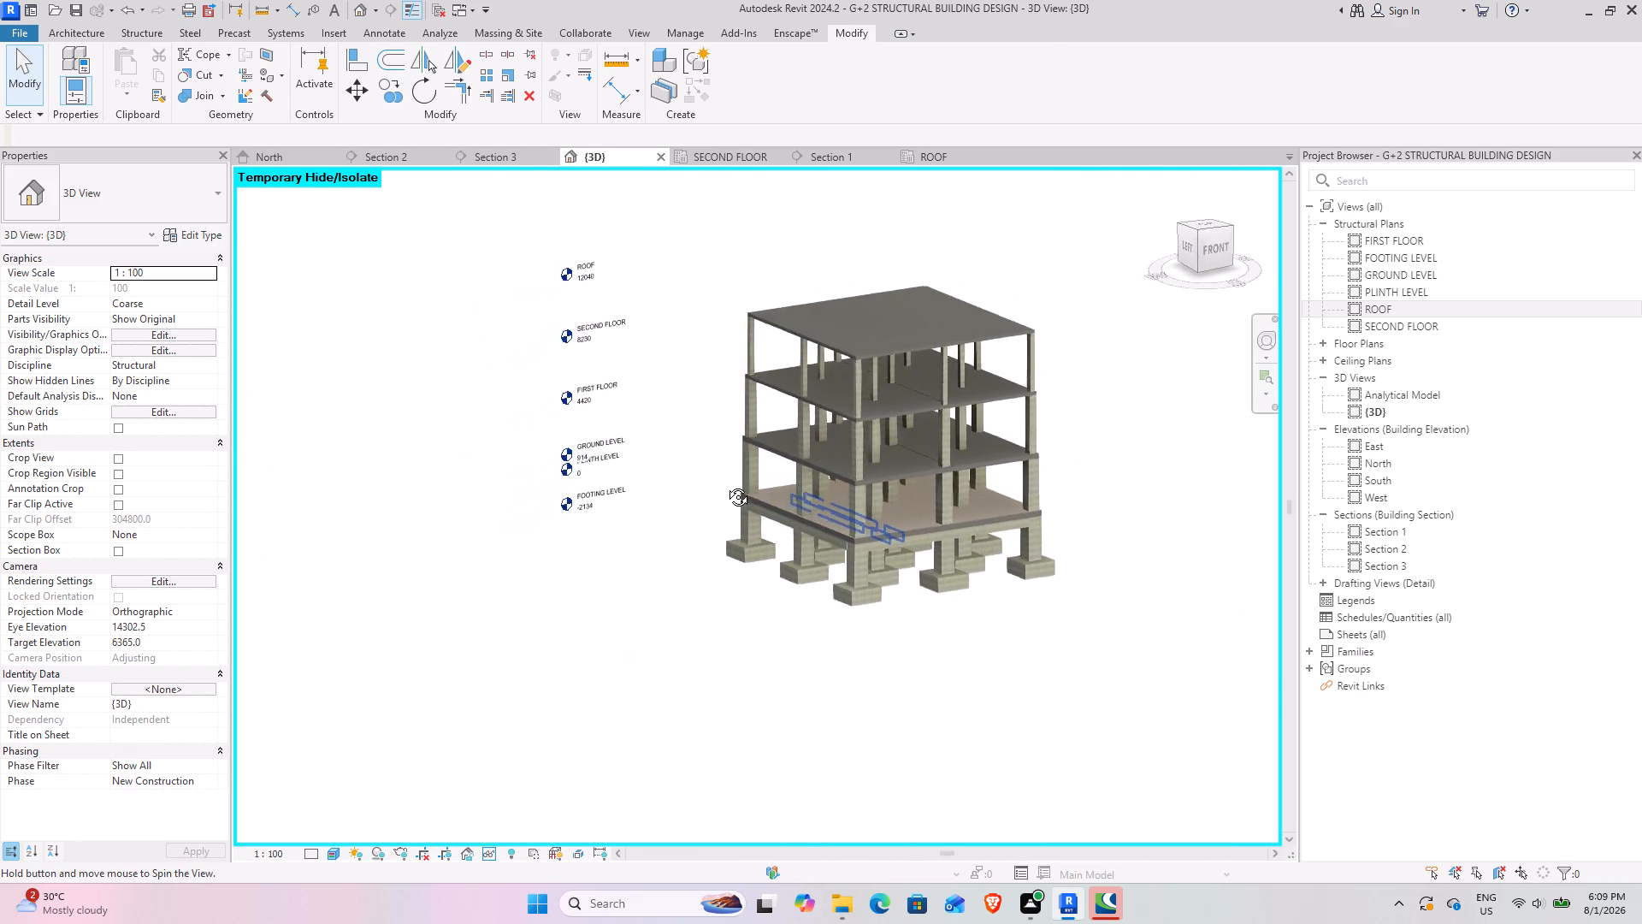
{"action": "middle_click_drag", "start_coordinate": [725, 484], "coordinate": [791, 432], "text": "shift"}
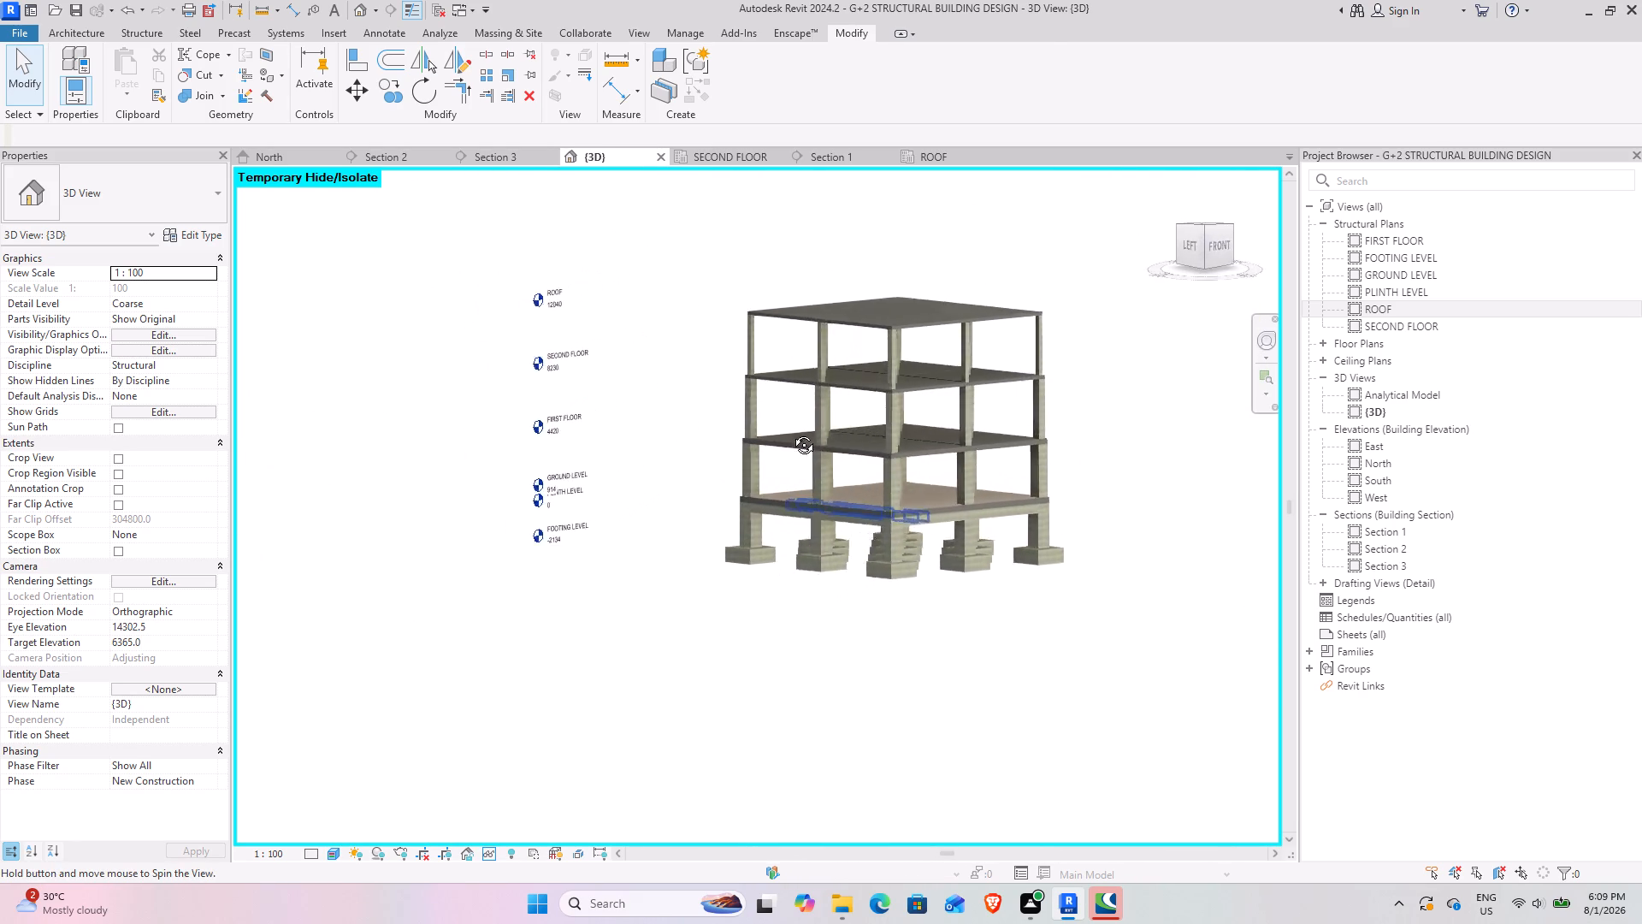
{"action": "middle_click_drag", "start_coordinate": [791, 432], "coordinate": [729, 413], "text": "shift"}
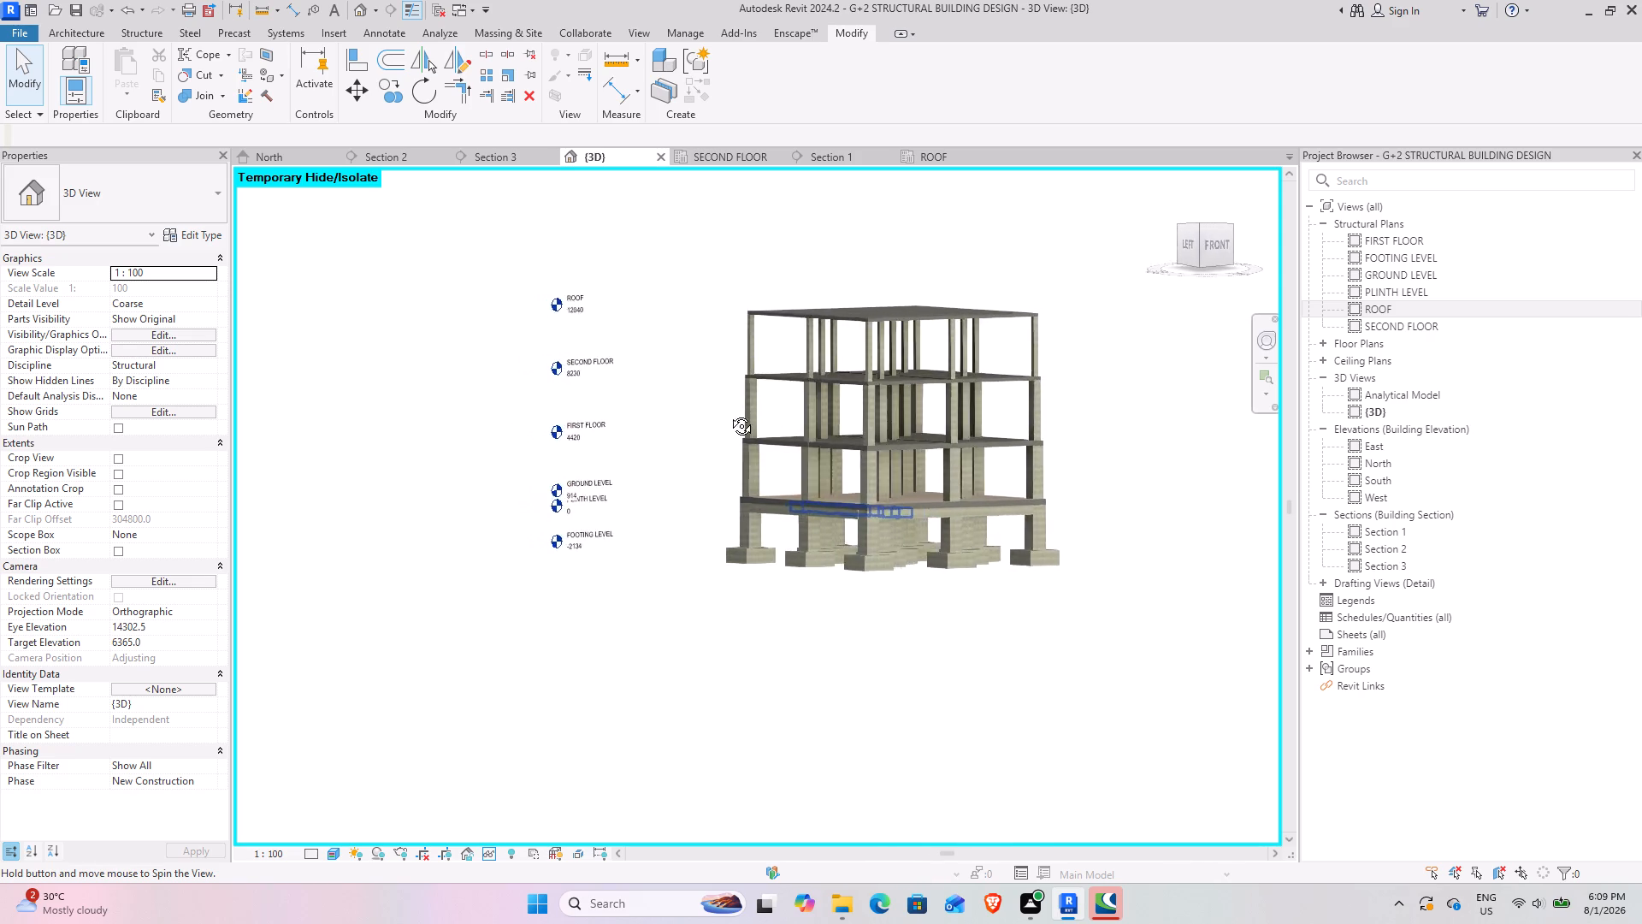
{"action": "middle_click_drag", "start_coordinate": [729, 413], "coordinate": [741, 552], "text": "shift"}
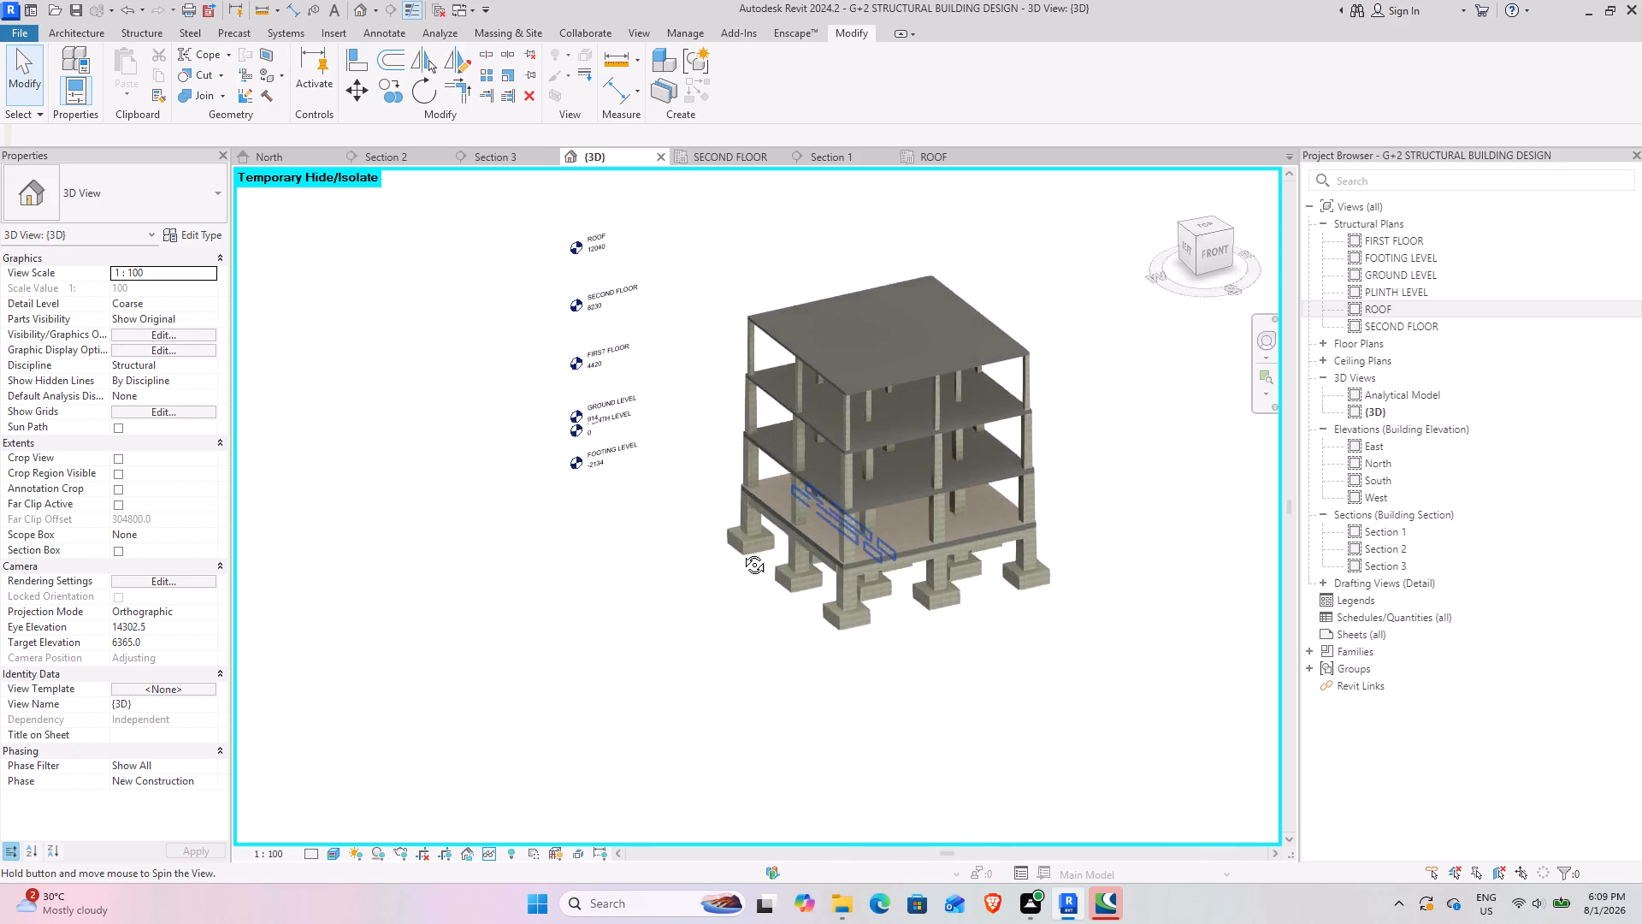
{"action": "middle_click_drag", "start_coordinate": [741, 552], "coordinate": [749, 555], "text": "shift"}
{"action": "scroll", "coordinate": [844, 364], "scroll_direction": "up", "scroll_amount": 7}
{"action": "middle_click_drag", "start_coordinate": [766, 453], "coordinate": [837, 412]}
{"action": "scroll", "coordinate": [712, 450], "scroll_direction": "down", "scroll_amount": 5}
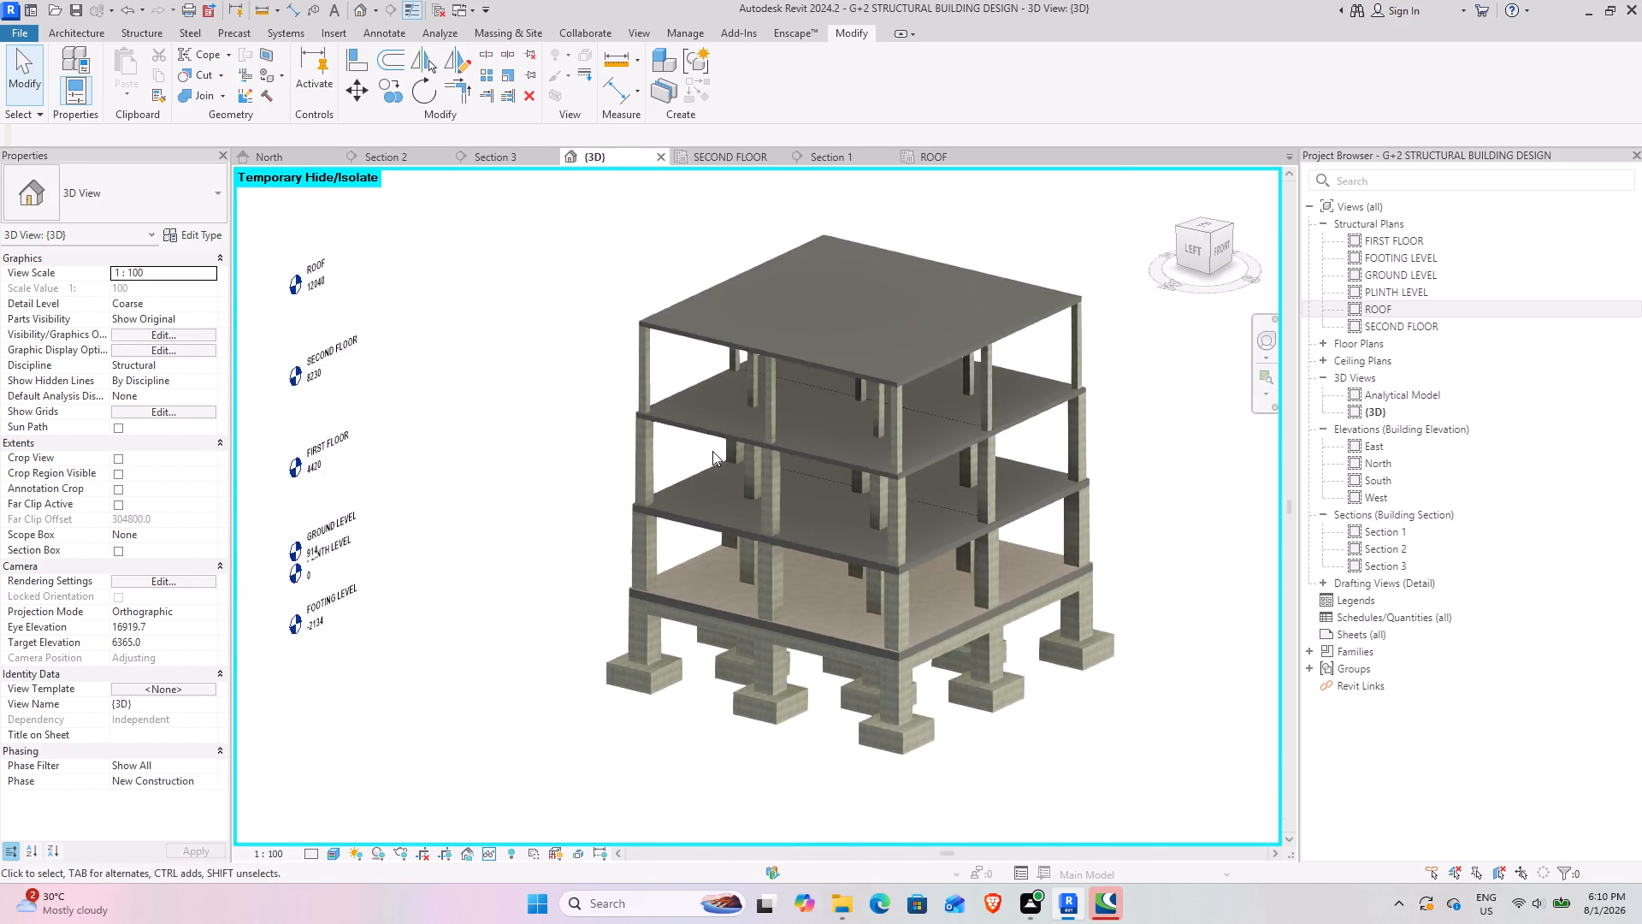
Examine the frame in the {3D} view from the front, including the ground slab edge, plinth beams and footings up close.
{"action": "scroll", "coordinate": [712, 451], "scroll_direction": "down", "scroll_amount": 3}
{"action": "middle_click_drag", "start_coordinate": [641, 489], "coordinate": [478, 431], "text": "shift"}
{"action": "scroll", "coordinate": [708, 532], "scroll_direction": "up", "scroll_amount": 4}
{"action": "middle_click_drag", "start_coordinate": [758, 586], "coordinate": [672, 601], "text": "shift"}
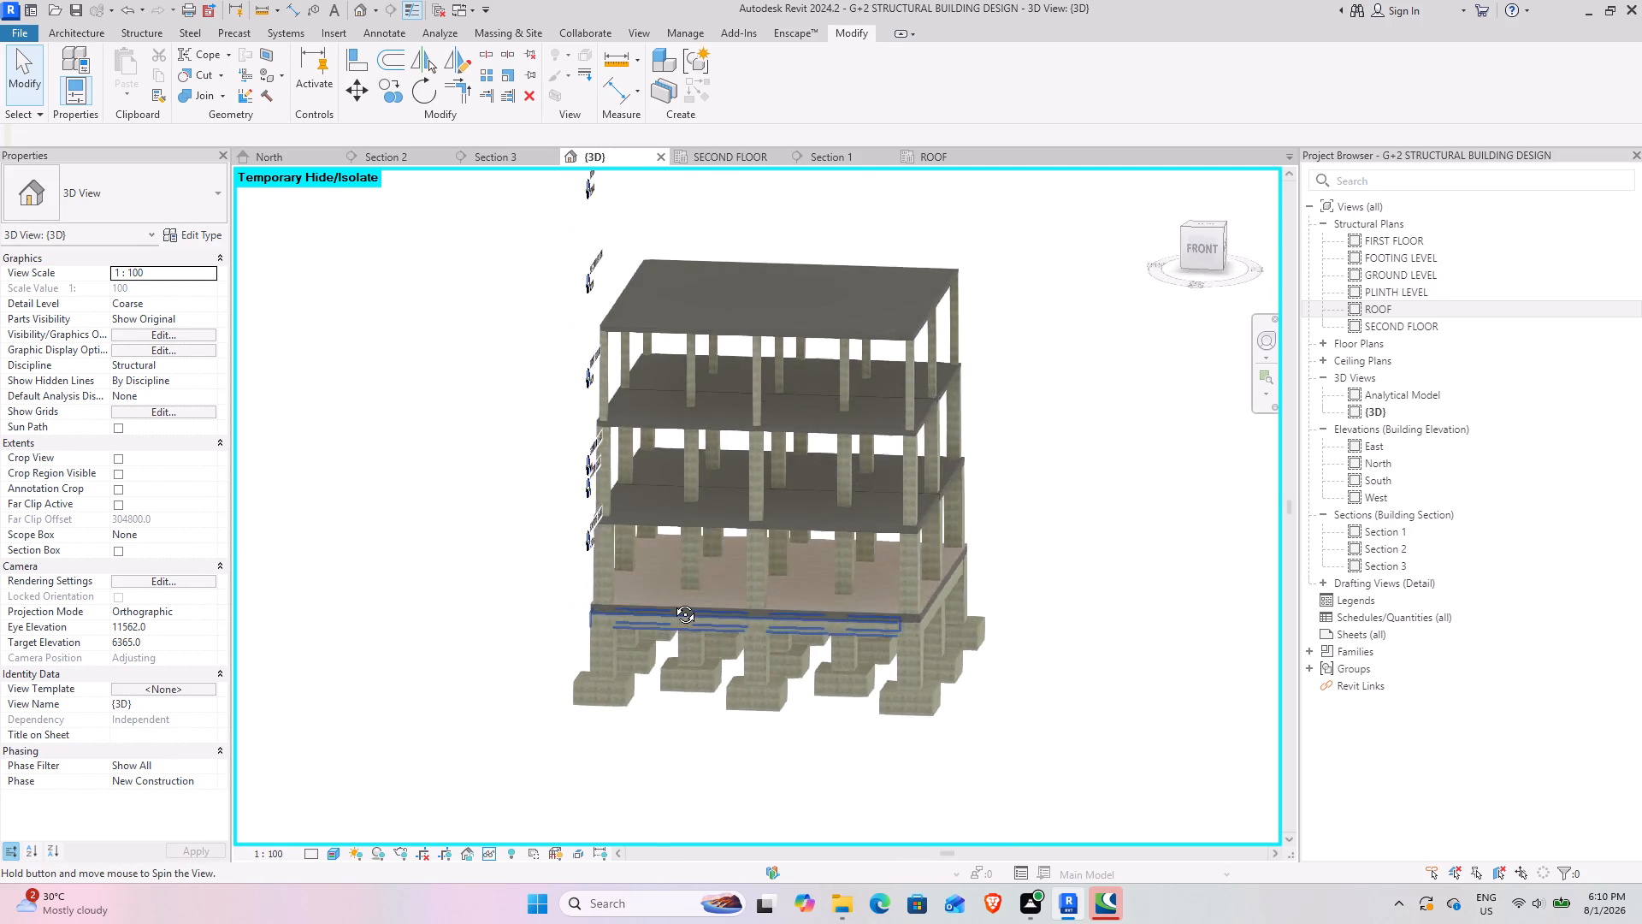
{"action": "middle_click_drag", "start_coordinate": [672, 601], "coordinate": [684, 684], "text": "shift"}
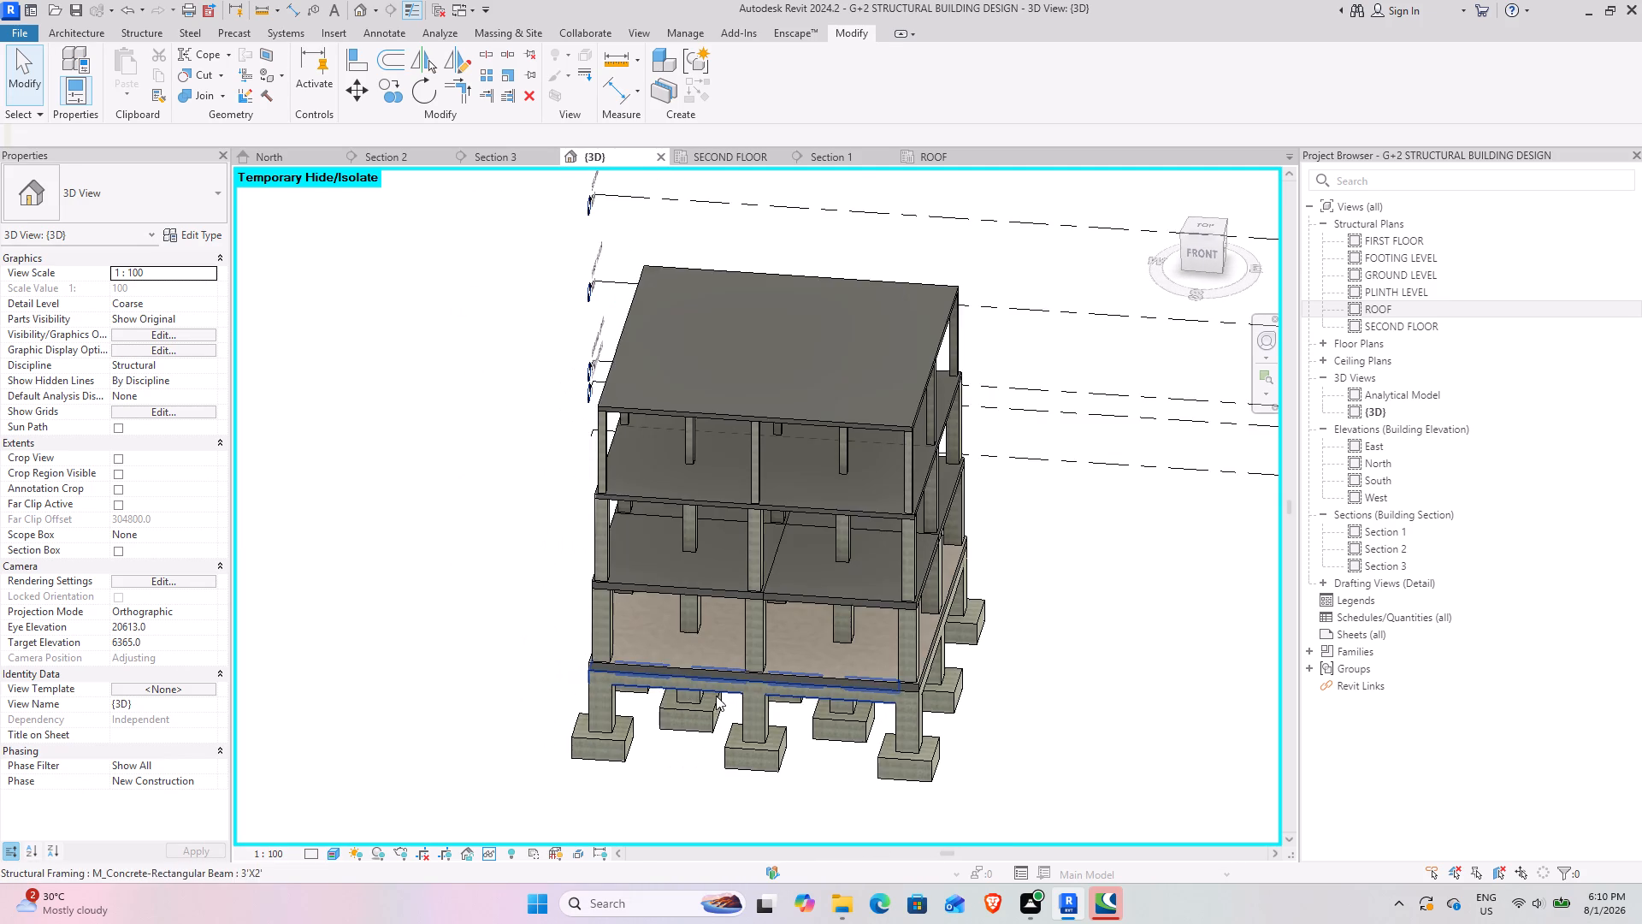
{"action": "scroll", "coordinate": [717, 679], "scroll_direction": "down", "scroll_amount": 3}
{"action": "middle_click_drag", "start_coordinate": [706, 679], "coordinate": [636, 488]}
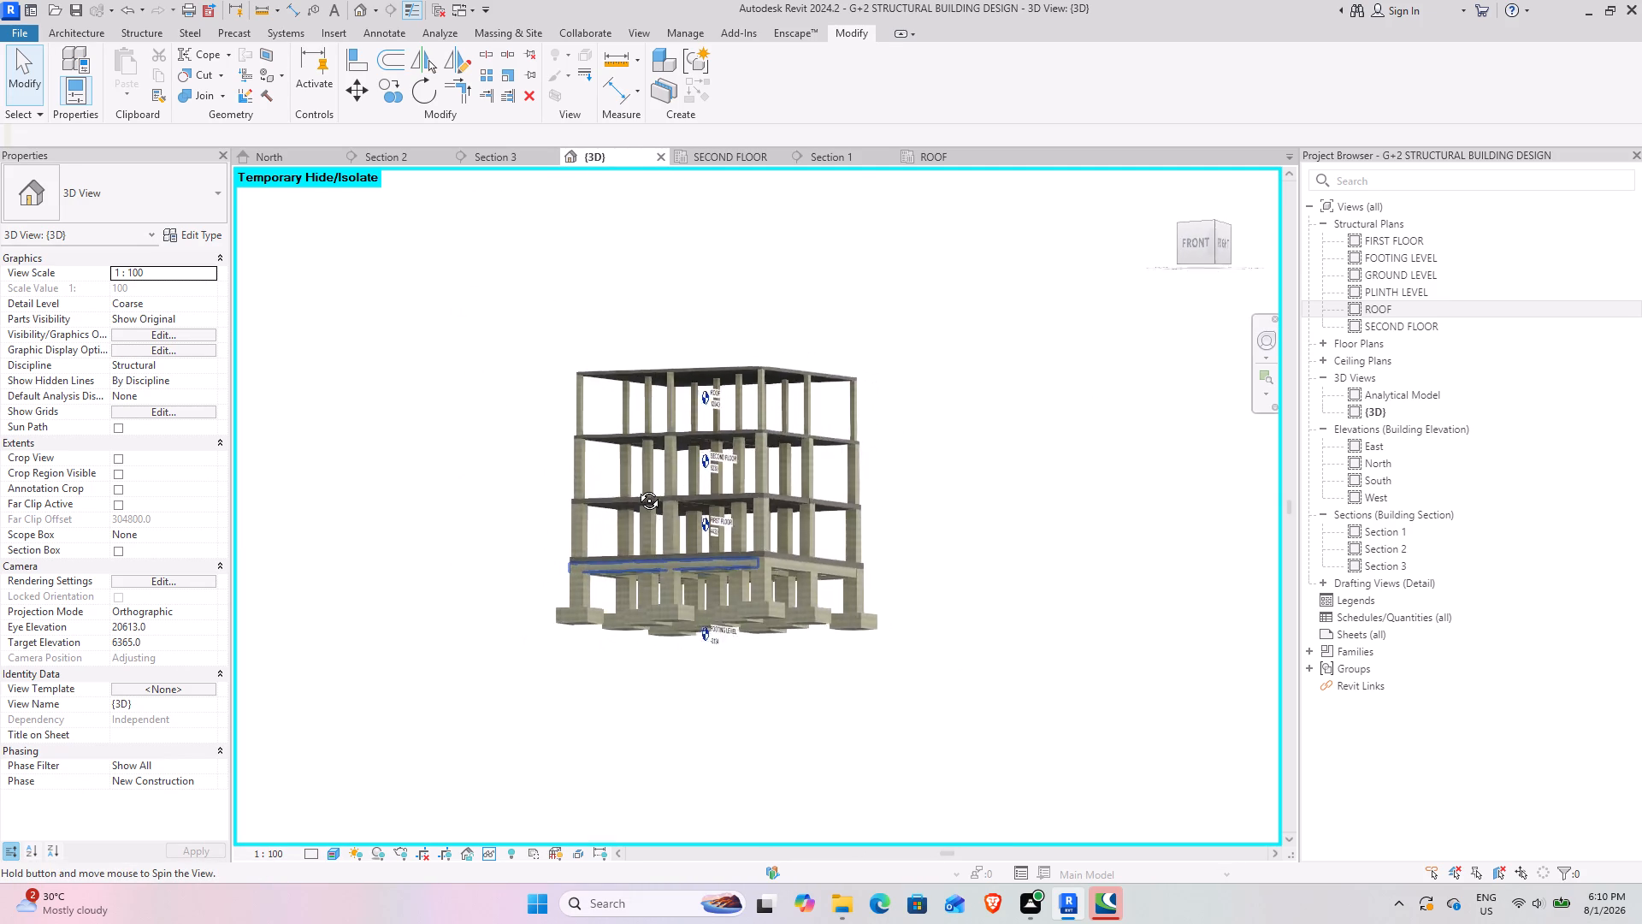
{"action": "middle_click_drag", "start_coordinate": [636, 488], "coordinate": [700, 616]}
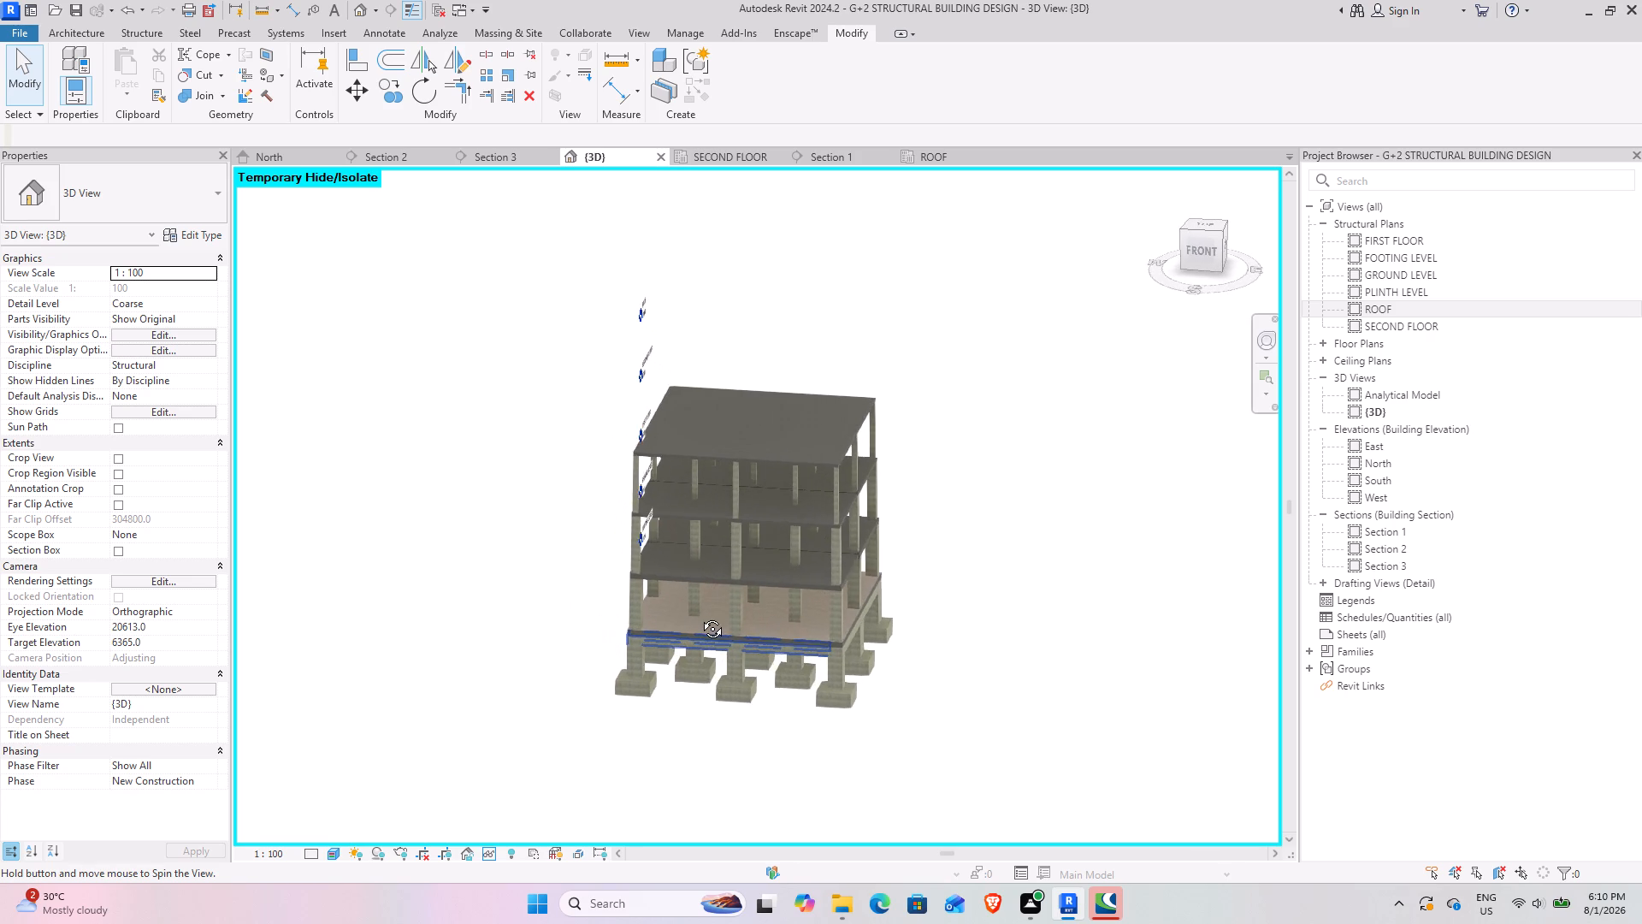
{"action": "middle_click_drag", "start_coordinate": [700, 616], "coordinate": [704, 617]}
{"action": "scroll", "coordinate": [762, 632], "scroll_direction": "up", "scroll_amount": 11}
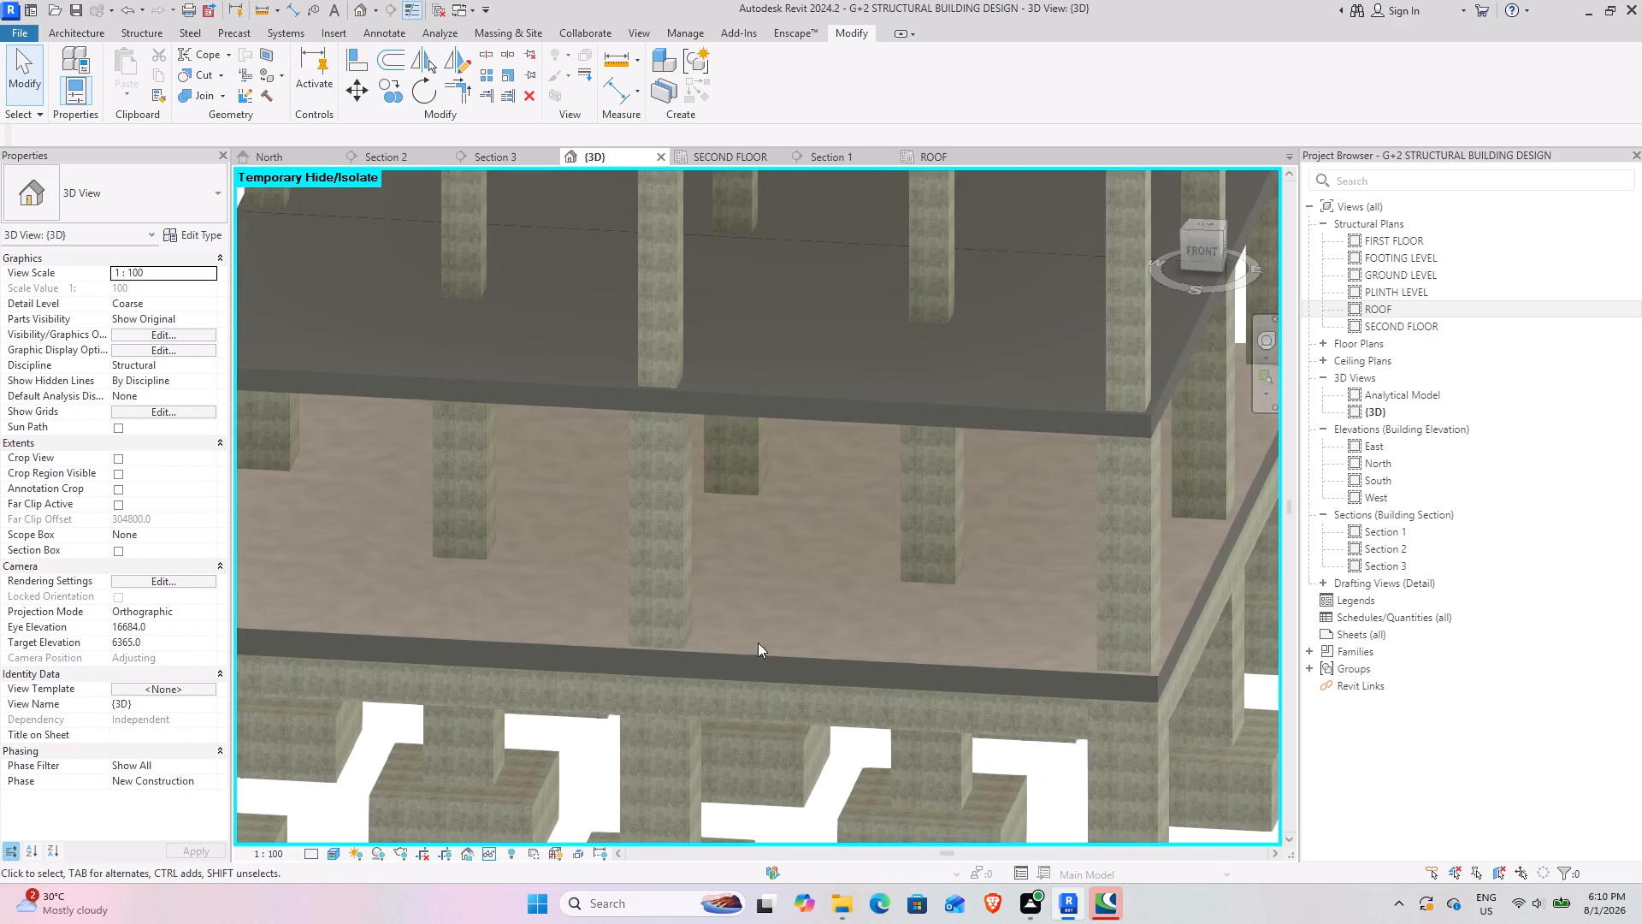
{"action": "middle_click_drag", "start_coordinate": [728, 707], "coordinate": [750, 442]}
{"action": "scroll", "coordinate": [766, 453], "scroll_direction": "down", "scroll_amount": 8}
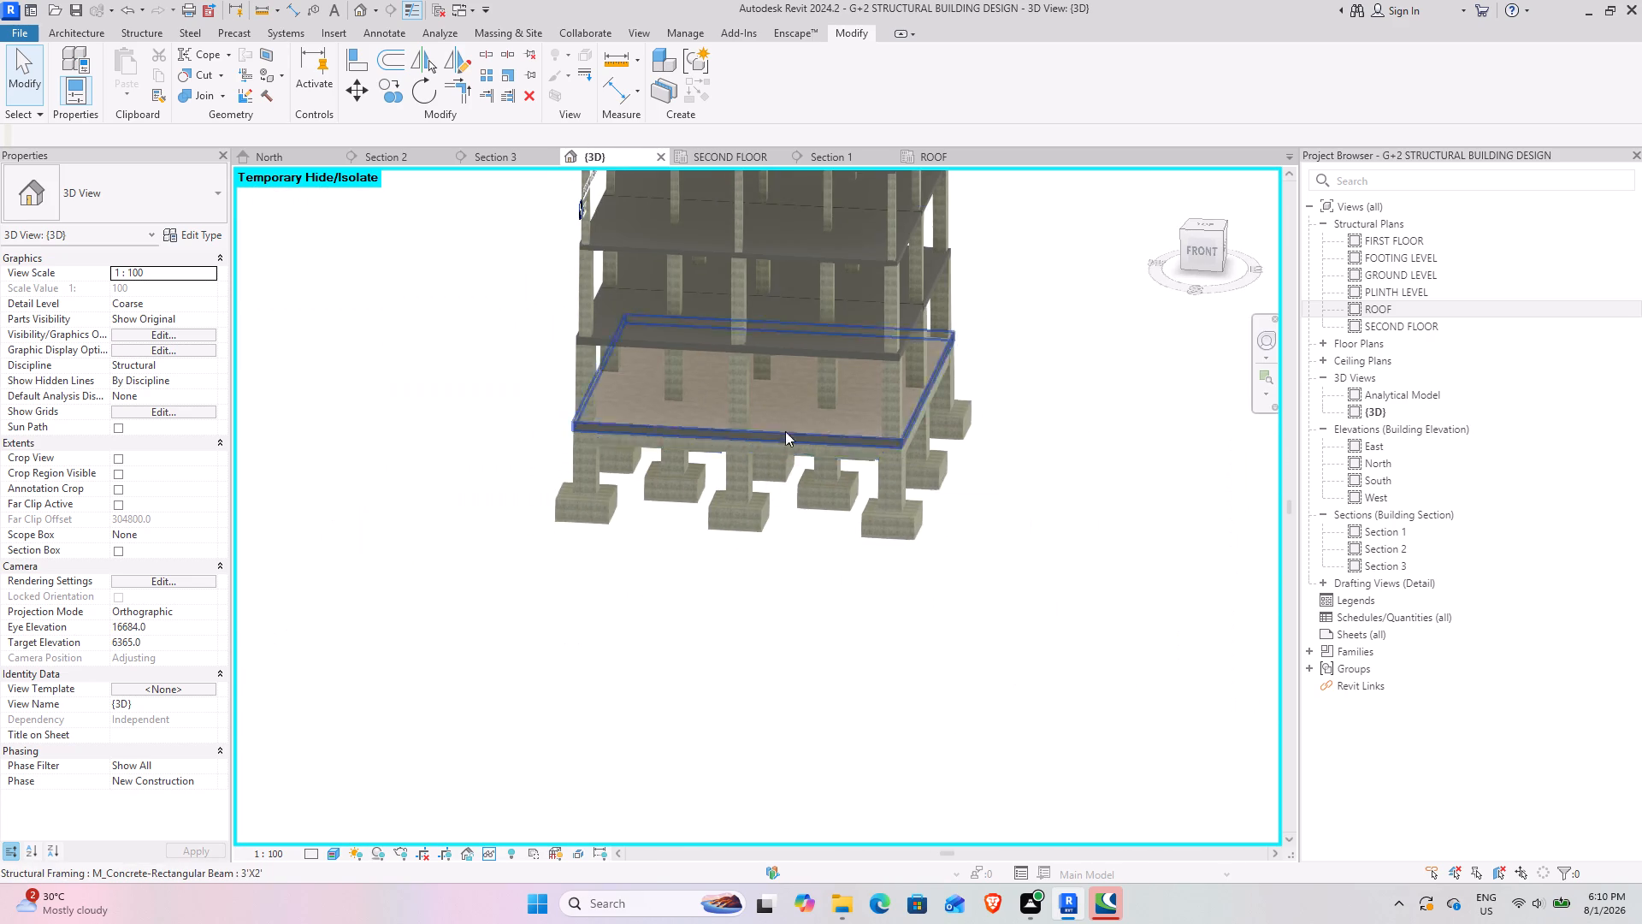
{"action": "middle_click_drag", "start_coordinate": [785, 425], "coordinate": [722, 597]}
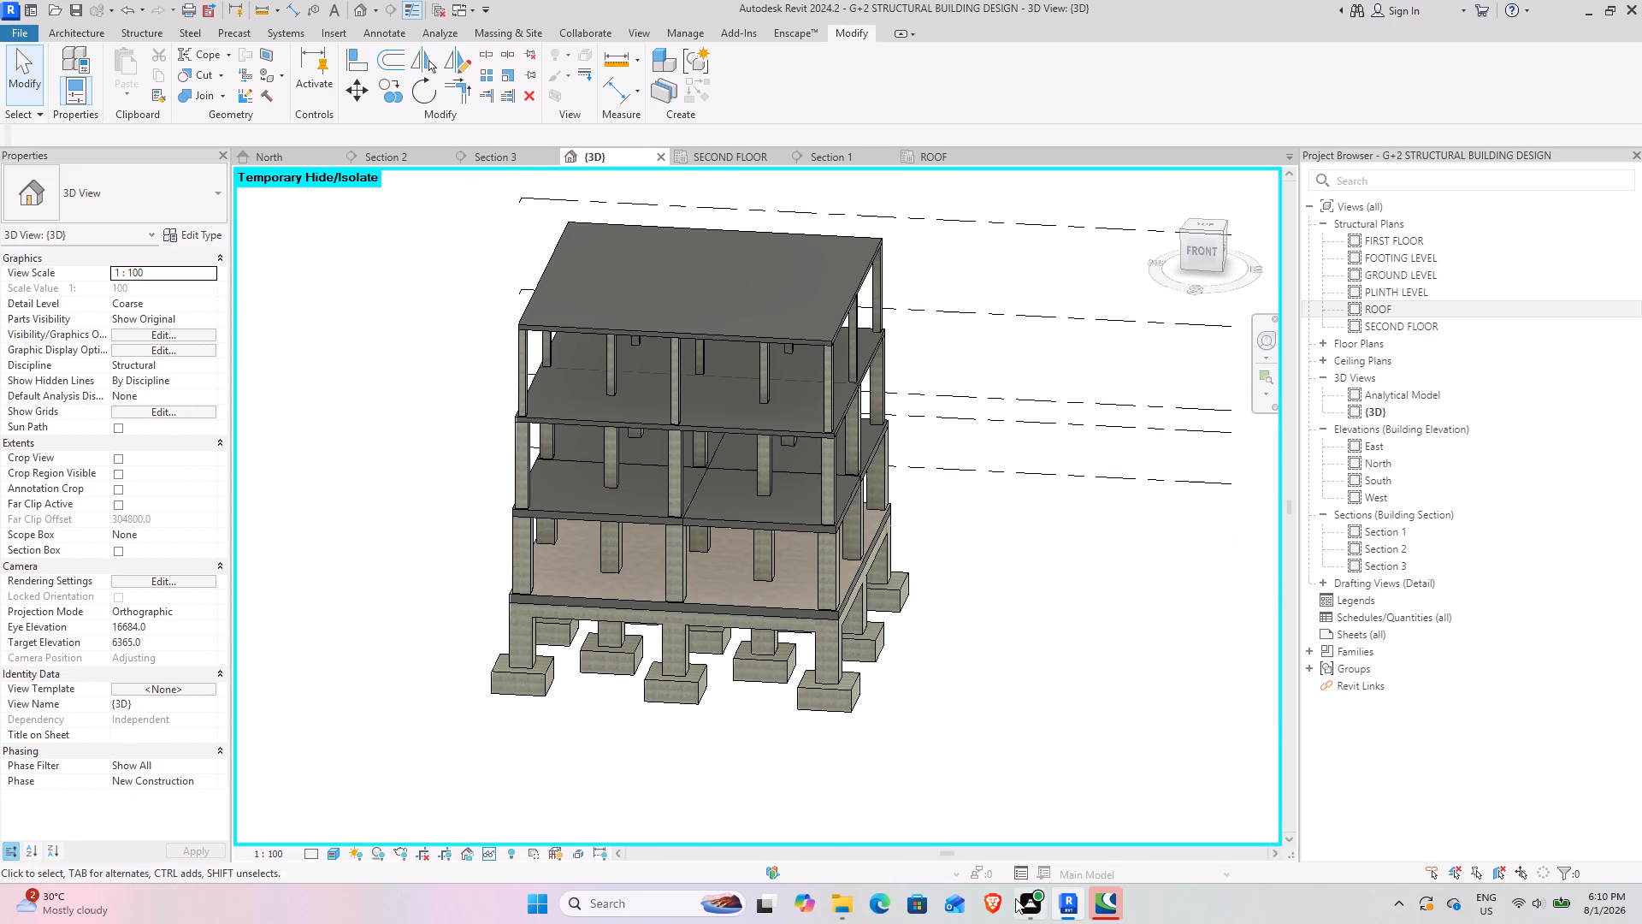
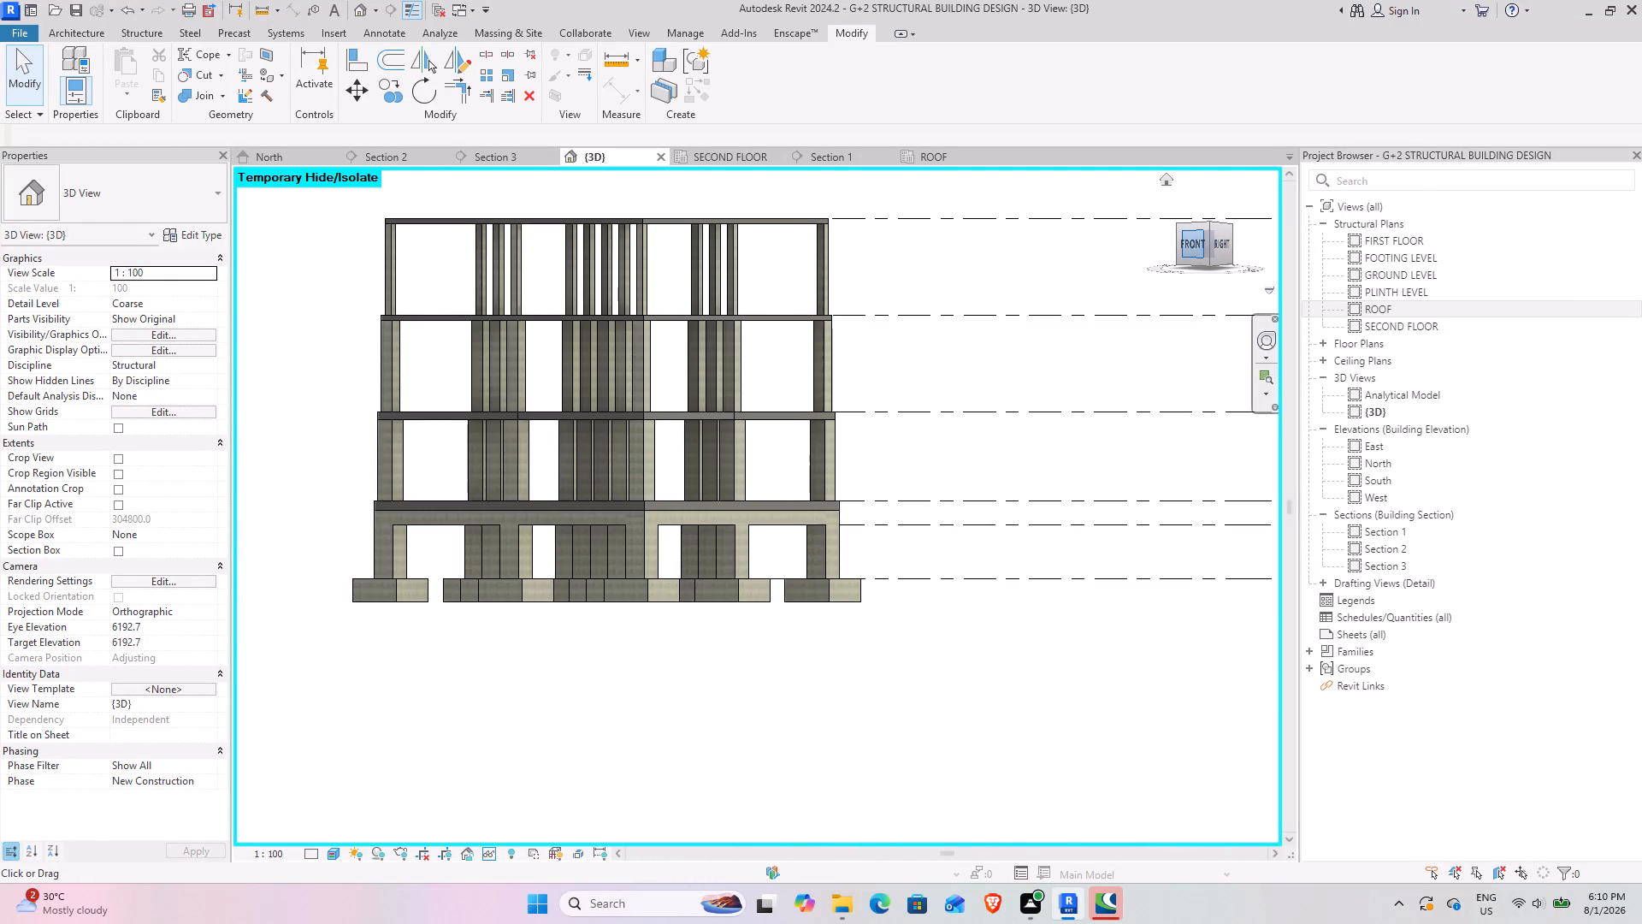
Examine the whole concrete frame from the front-right corner, above and below, including the footings and plinth beams up close.
{"action": "left_click_drag", "start_coordinate": [1199, 248], "coordinate": [1231, 269]}
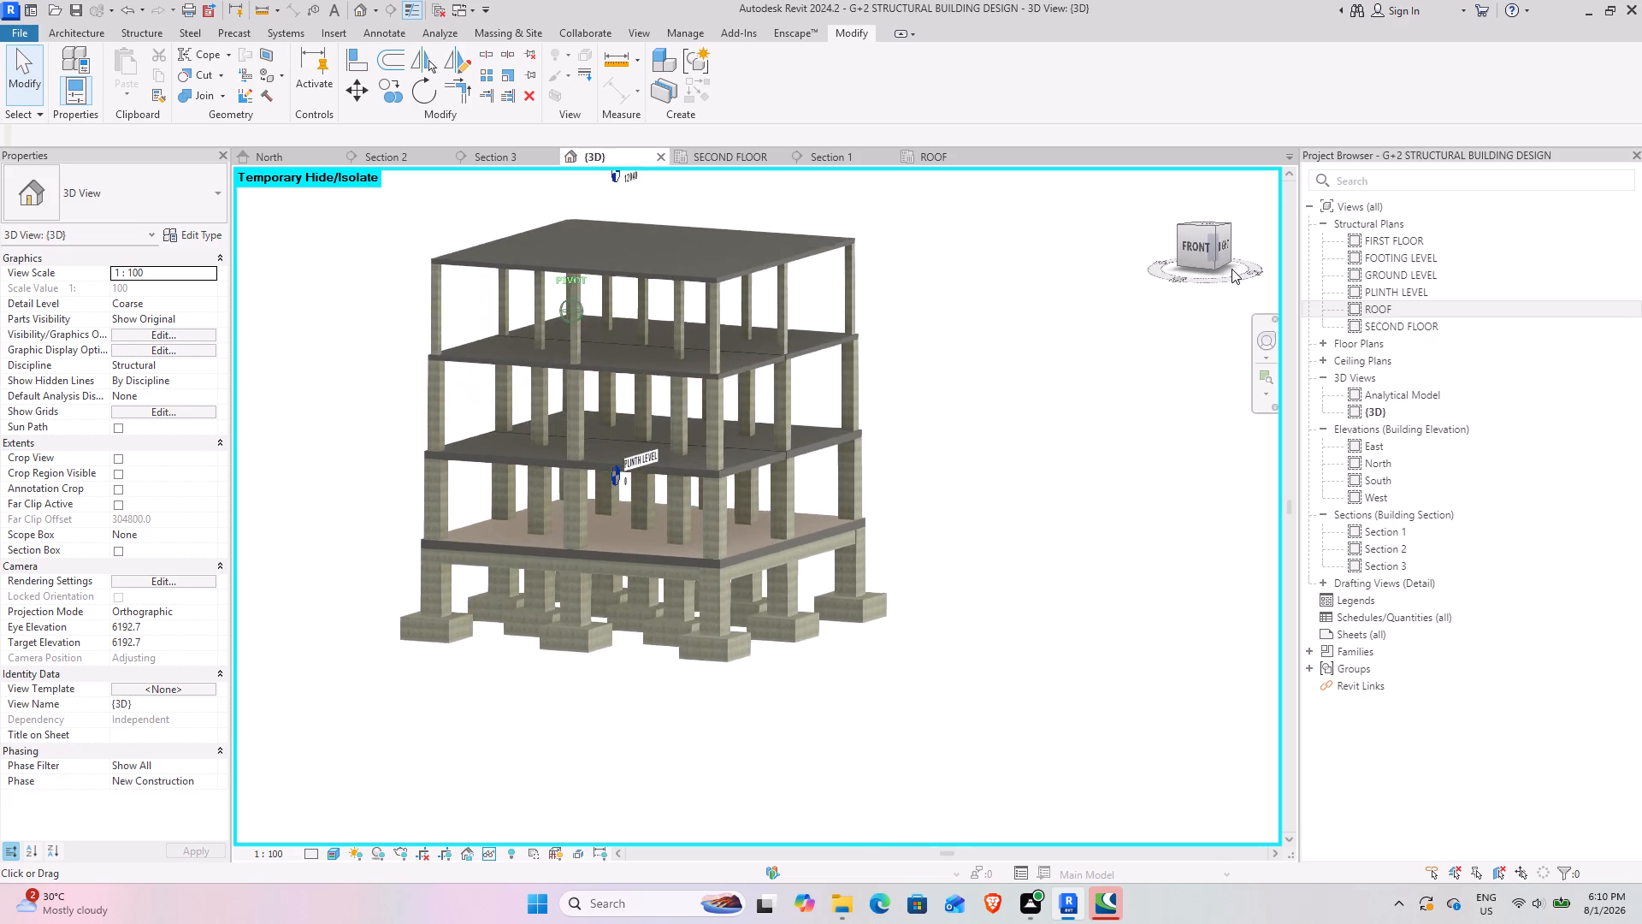
{"action": "left_click_drag", "start_coordinate": [1231, 269], "coordinate": [1231, 536]}
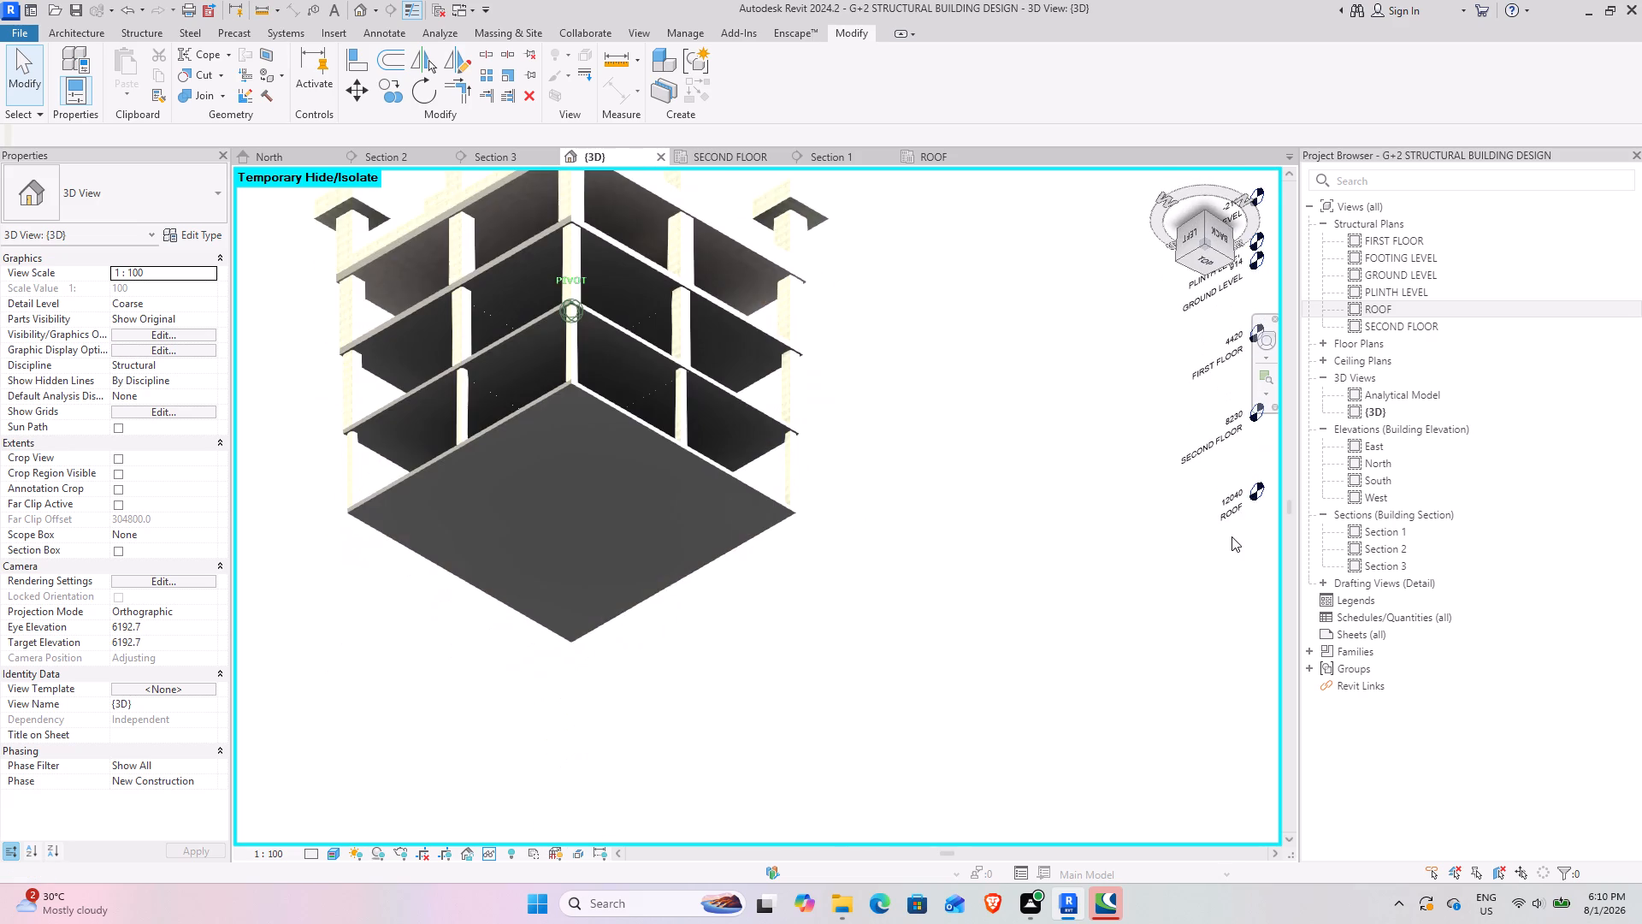
{"action": "left_click_drag", "start_coordinate": [1231, 536], "coordinate": [1222, 306]}
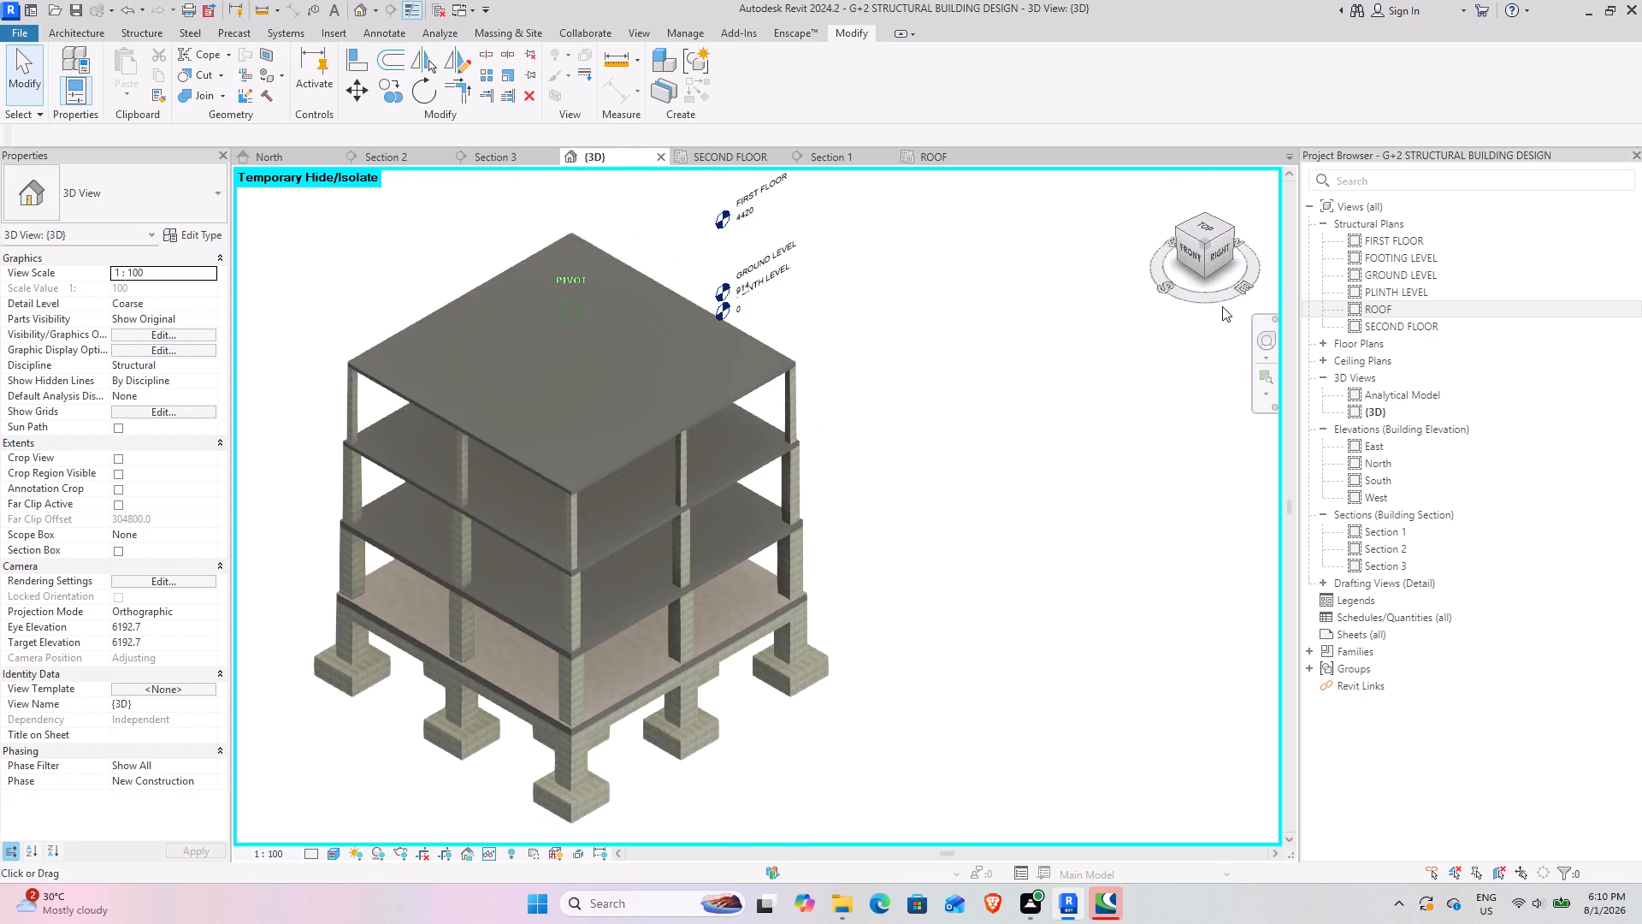
{"action": "left_click_drag", "start_coordinate": [1222, 306], "coordinate": [1230, 242]}
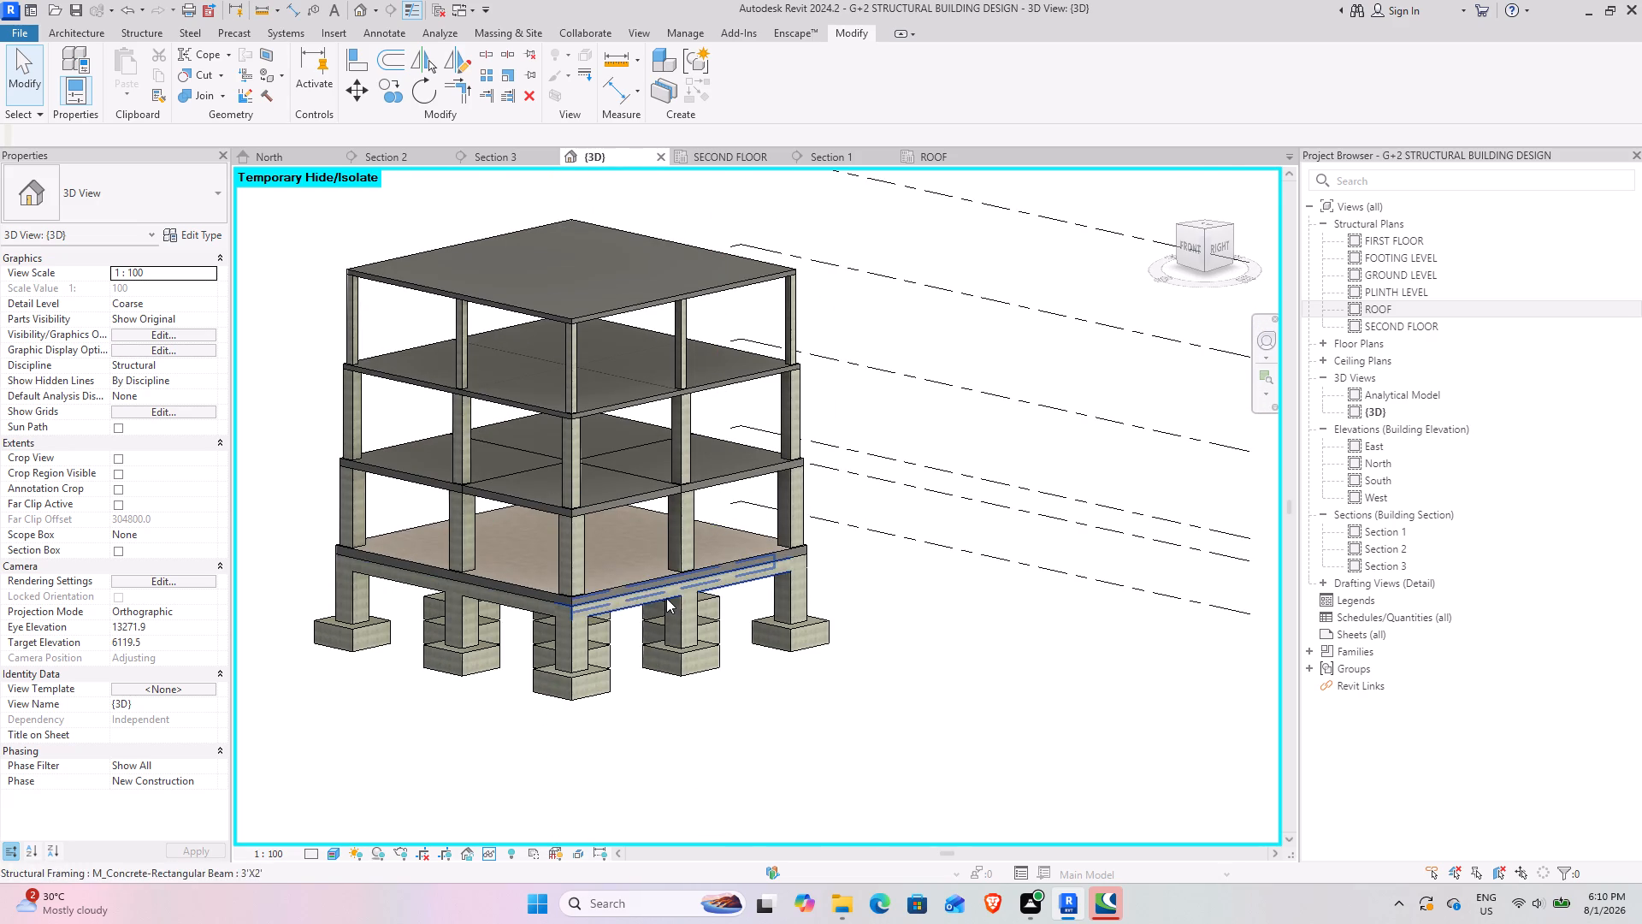
{"action": "middle_click_drag", "start_coordinate": [666, 600], "coordinate": [954, 559]}
{"action": "scroll", "coordinate": [836, 601], "scroll_direction": "up", "scroll_amount": 7}
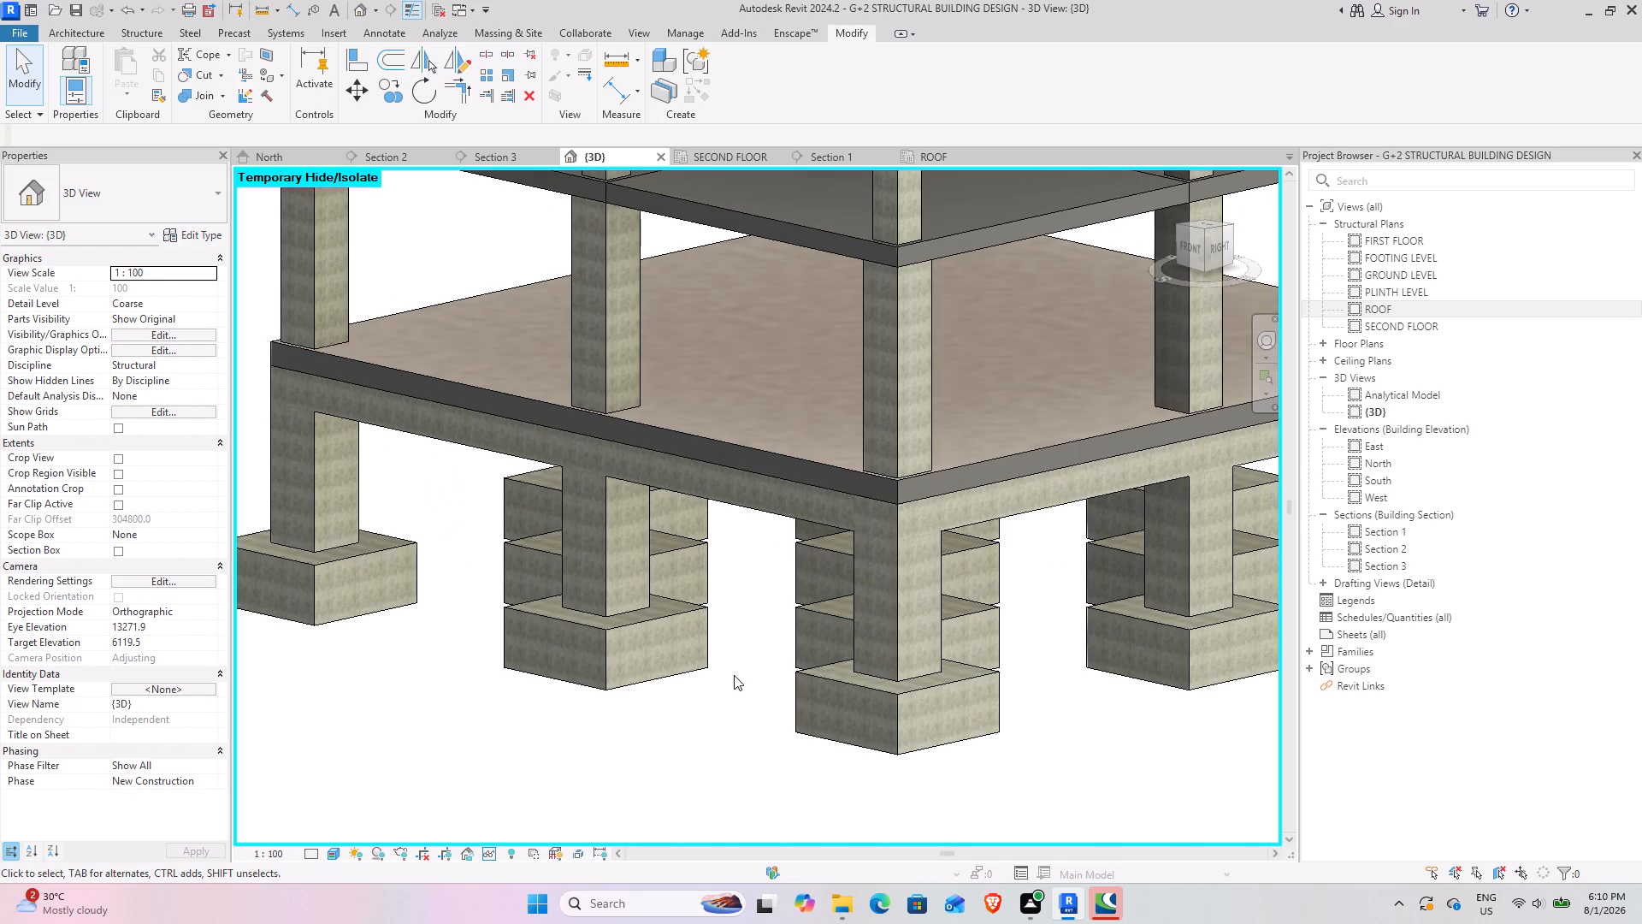
{"action": "scroll", "coordinate": [745, 666], "scroll_direction": "down", "scroll_amount": 2}
{"action": "middle_click_drag", "start_coordinate": [755, 672], "coordinate": [763, 658]}
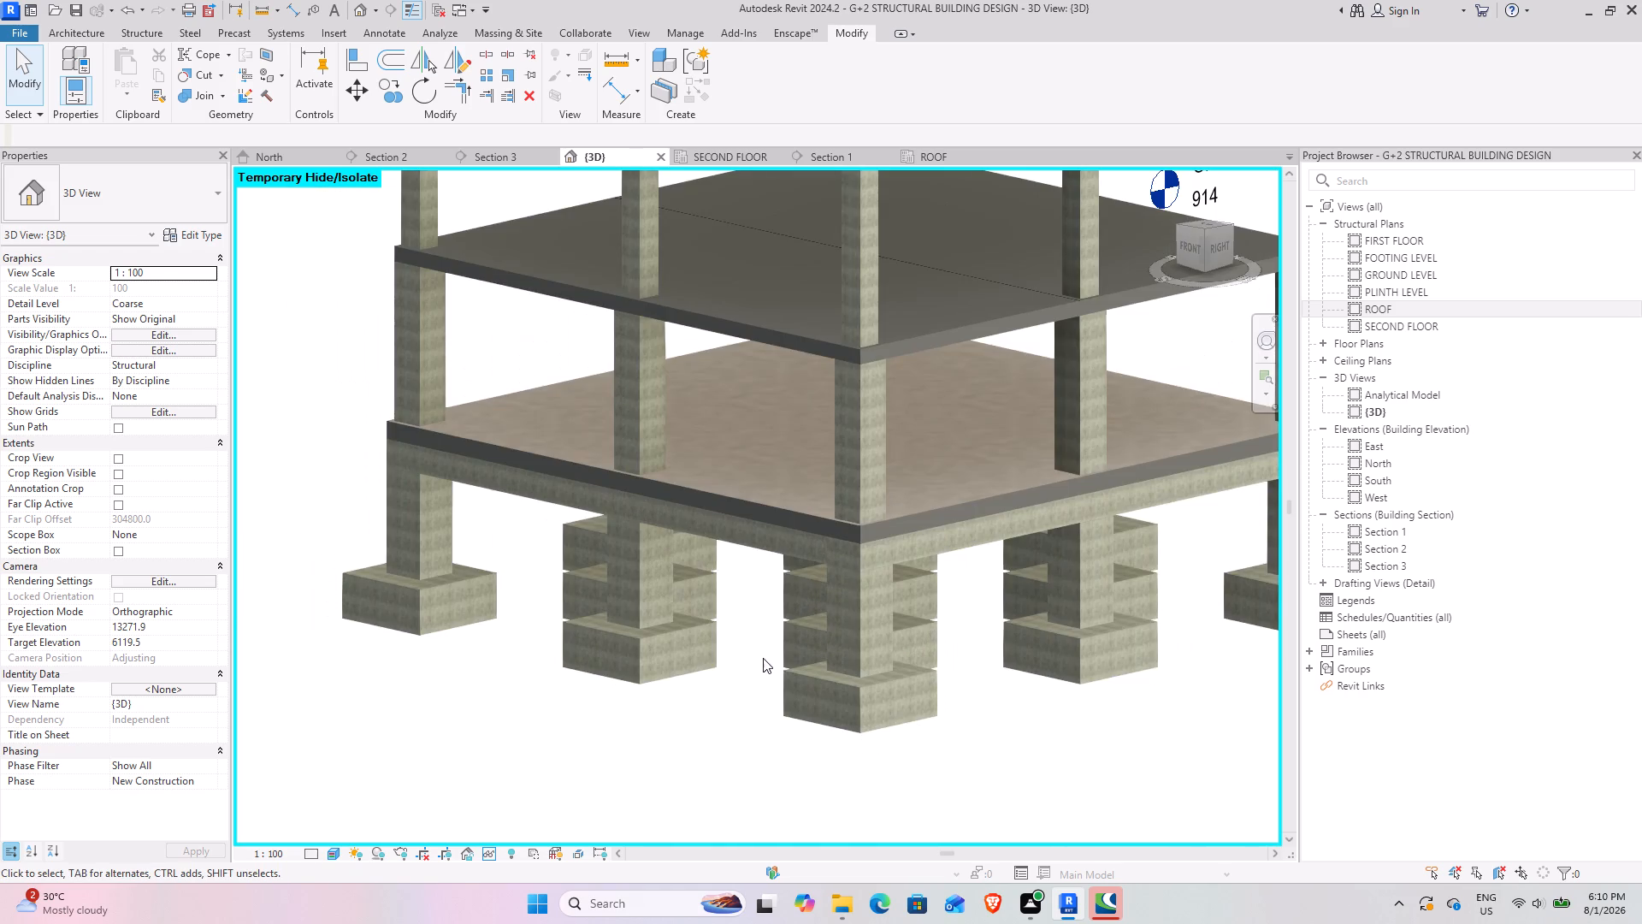
{"action": "middle_click_drag", "start_coordinate": [763, 658], "coordinate": [731, 735]}
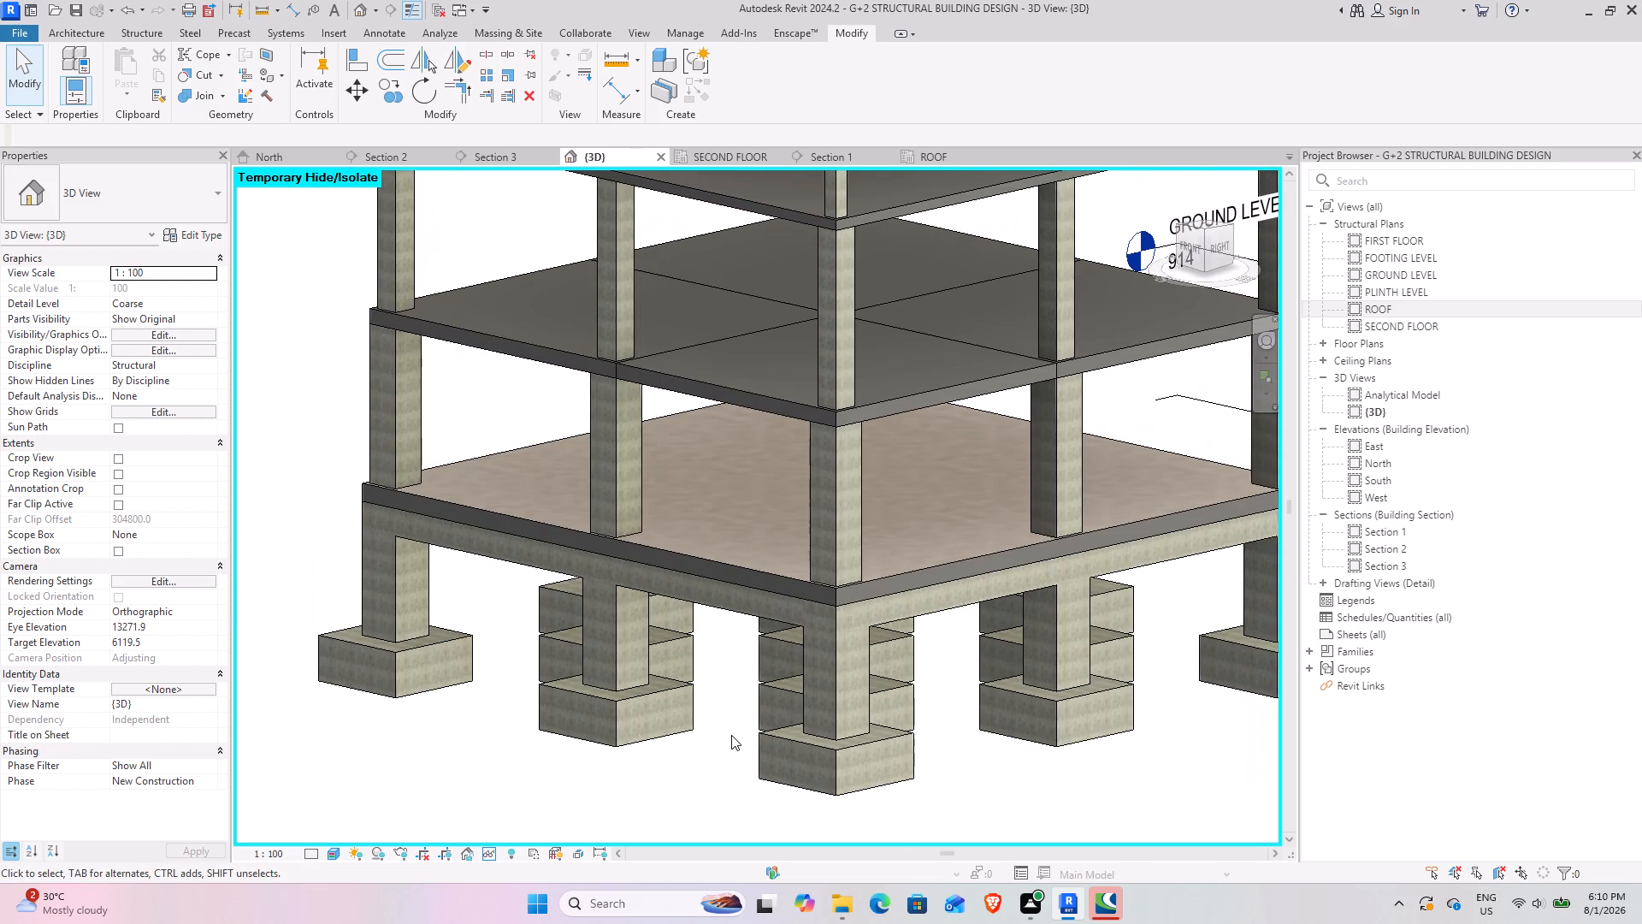
{"action": "scroll", "coordinate": [726, 736], "scroll_direction": "down", "scroll_amount": 3}
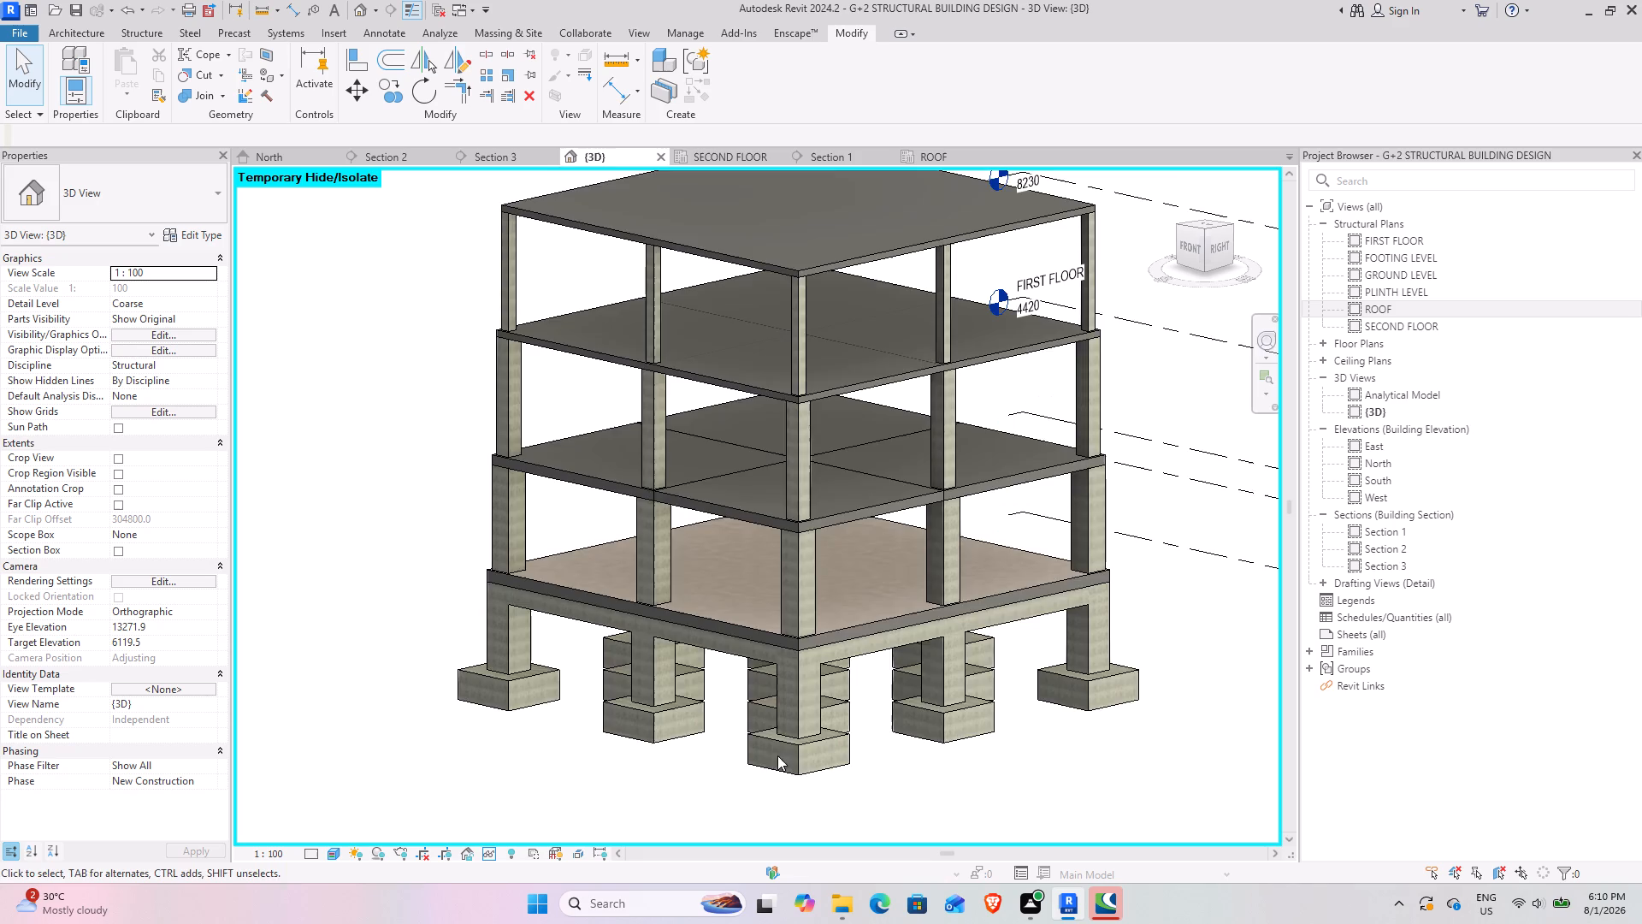
{"action": "middle_click_drag", "start_coordinate": [777, 755], "coordinate": [704, 743]}
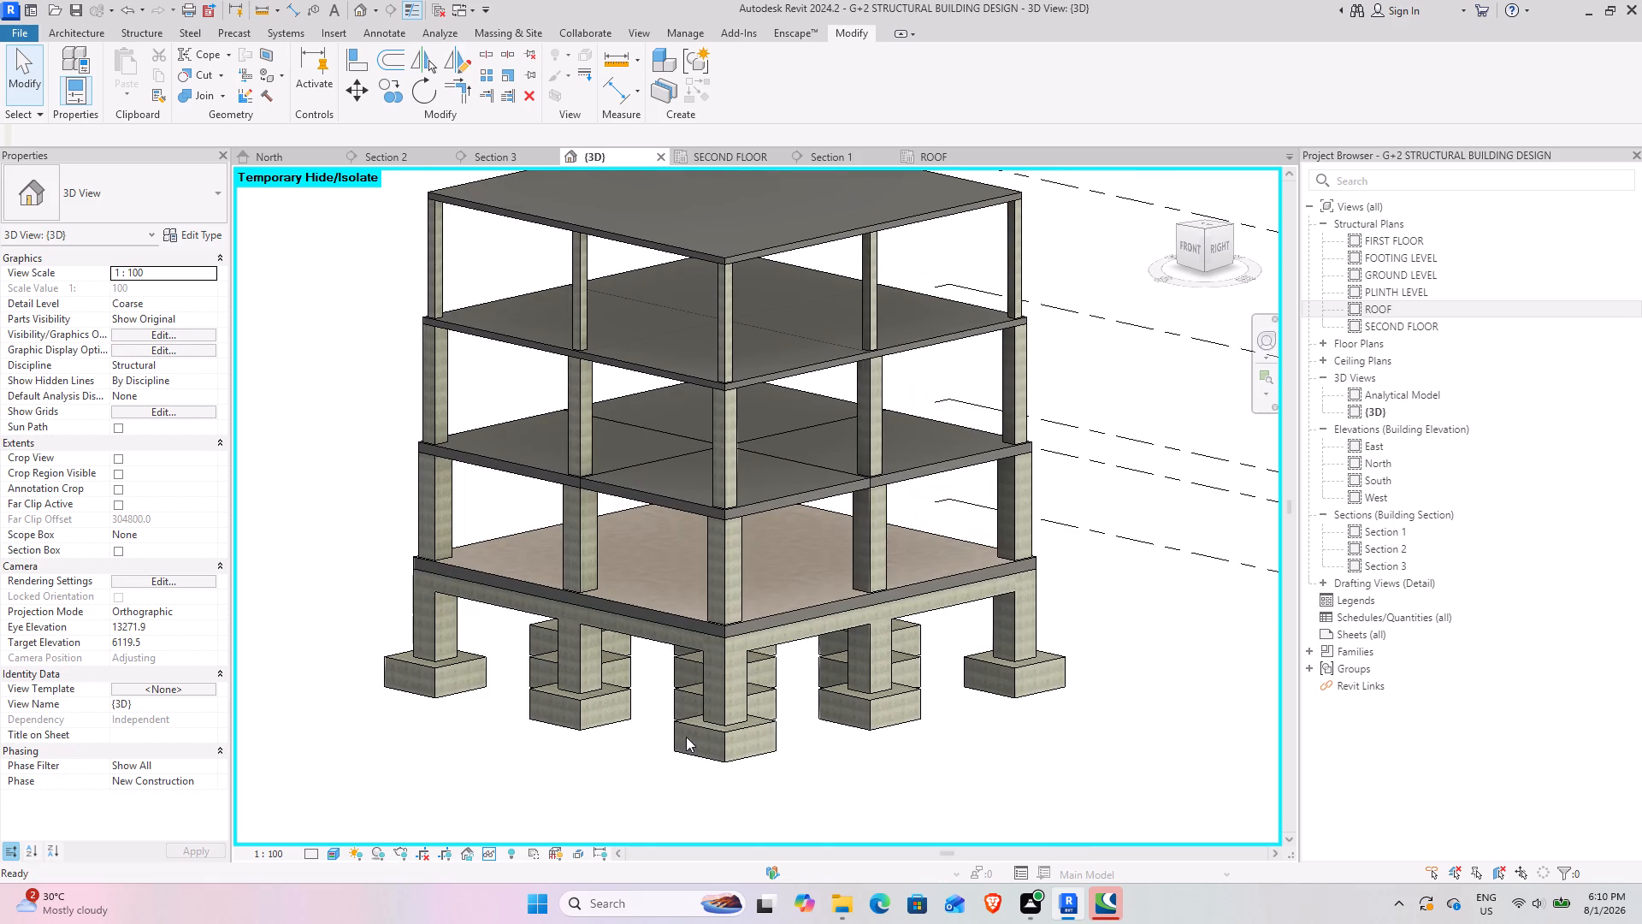
{"action": "scroll", "coordinate": [1006, 638], "scroll_direction": "down", "scroll_amount": 2}
{"action": "middle_click_drag", "start_coordinate": [720, 740], "coordinate": [641, 750]}
{"action": "scroll", "coordinate": [638, 750], "scroll_direction": "down", "scroll_amount": 1}
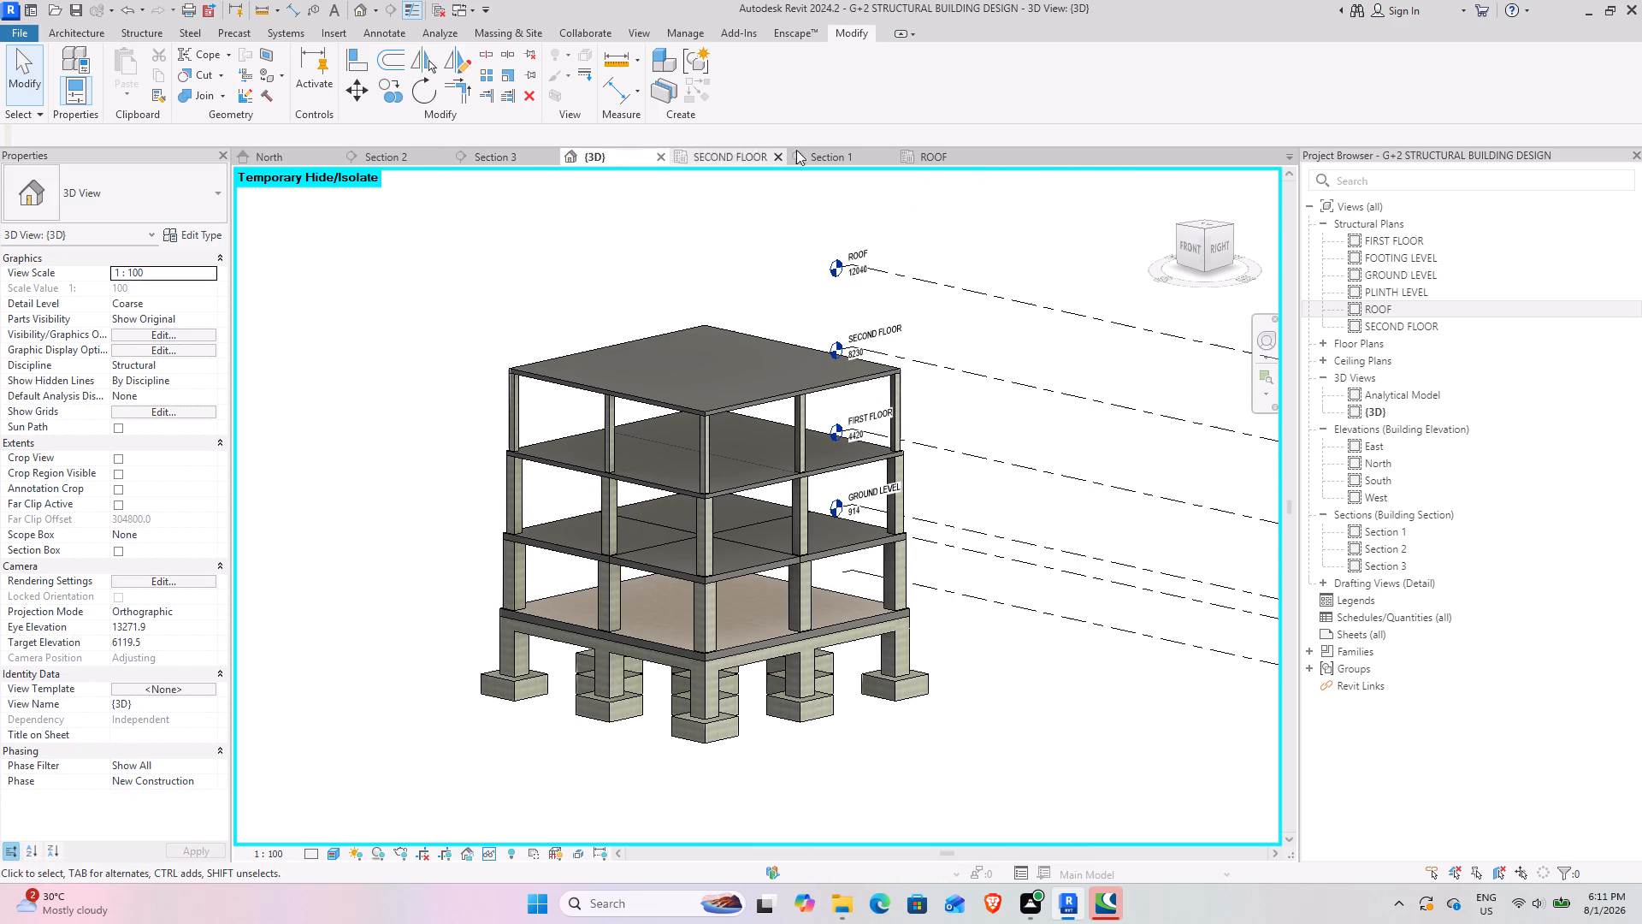
Open the GROUND LEVEL structural plan and examine the slab, beam and column reinforcement across grids 1–5 and 6–10.
{"action": "double_click", "coordinate": [1409, 275]}
{"action": "scroll", "coordinate": [603, 312], "scroll_direction": "up", "scroll_amount": 3}
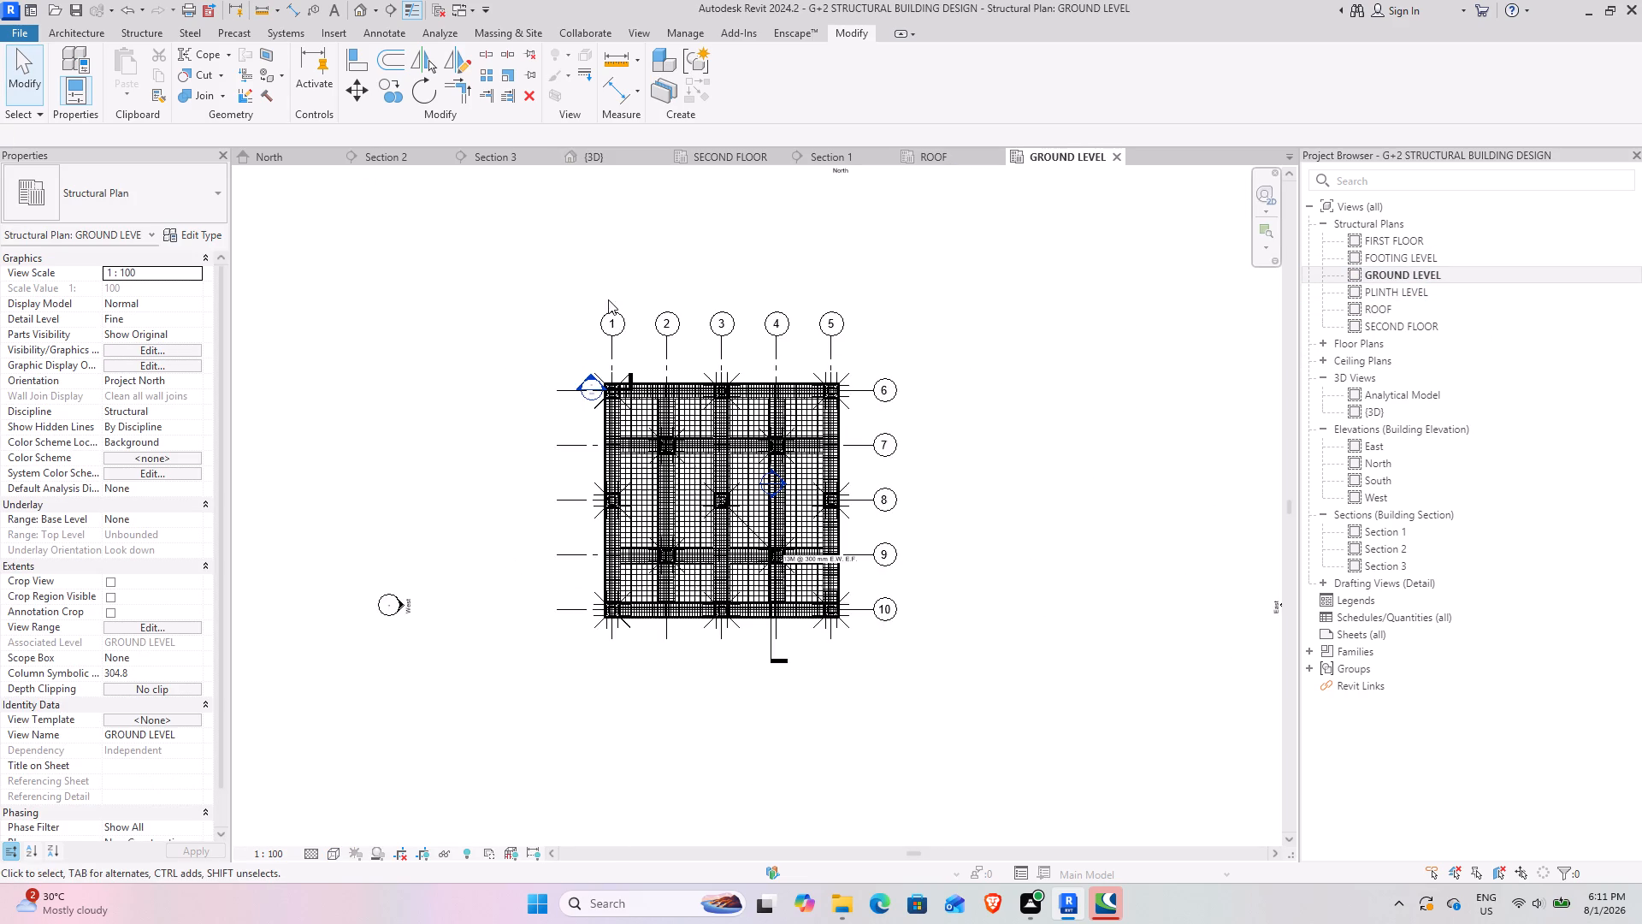
{"action": "scroll", "coordinate": [608, 299], "scroll_direction": "up", "scroll_amount": 4}
{"action": "middle_click_drag", "start_coordinate": [647, 598], "coordinate": [662, 572]}
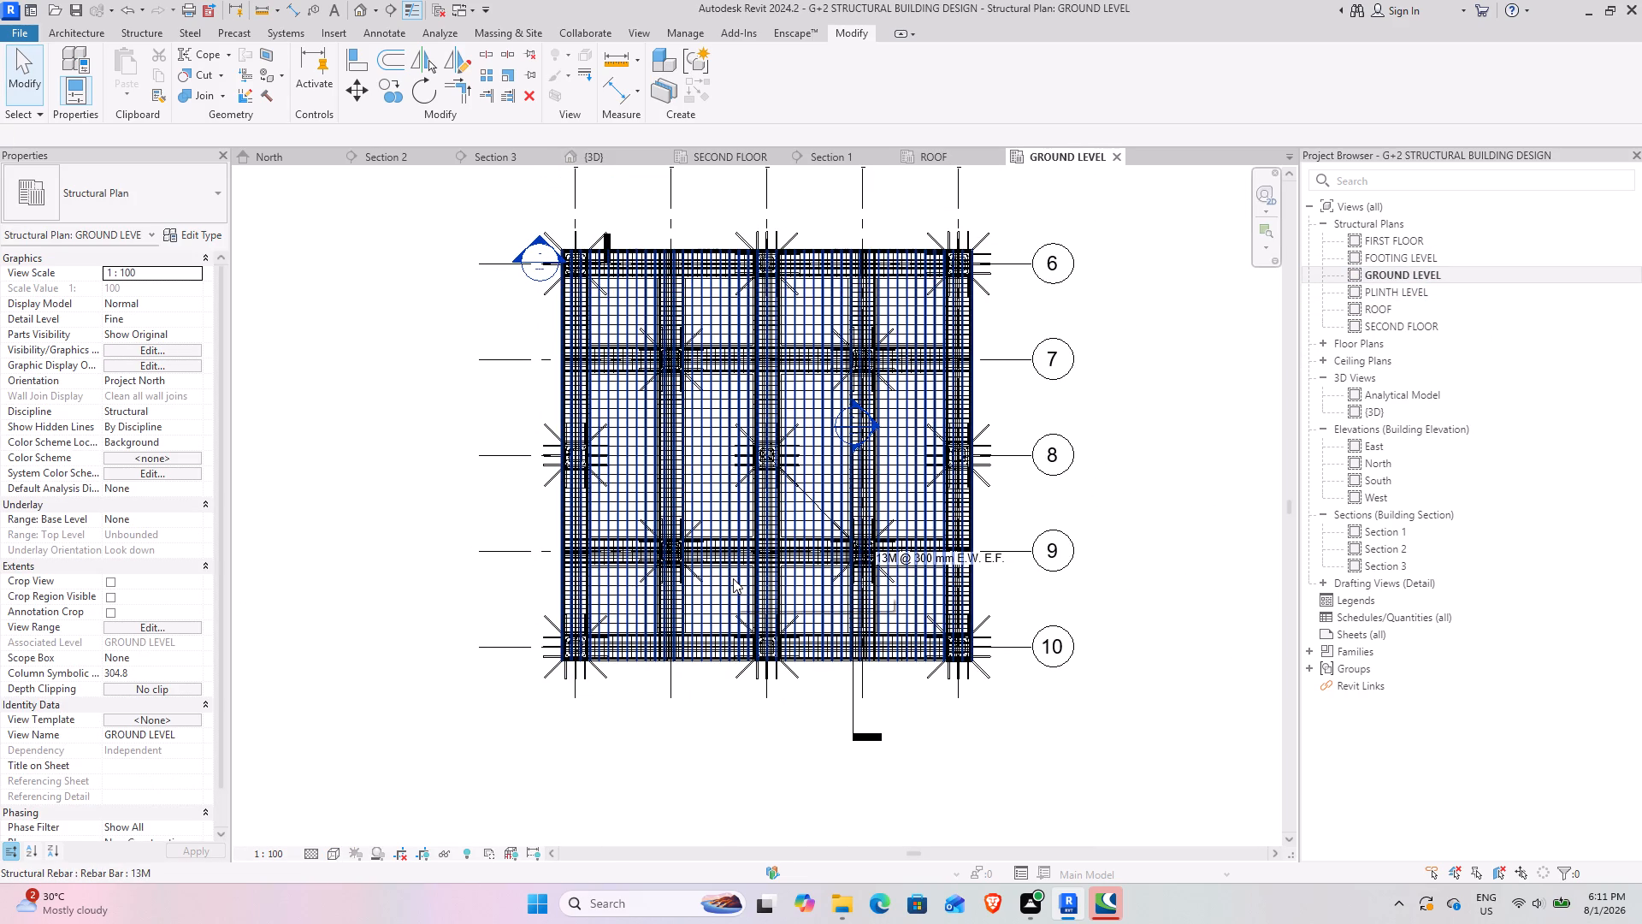
{"action": "scroll", "coordinate": [682, 592], "scroll_direction": "down", "scroll_amount": 3}
{"action": "middle_click_drag", "start_coordinate": [629, 636], "coordinate": [612, 638]}
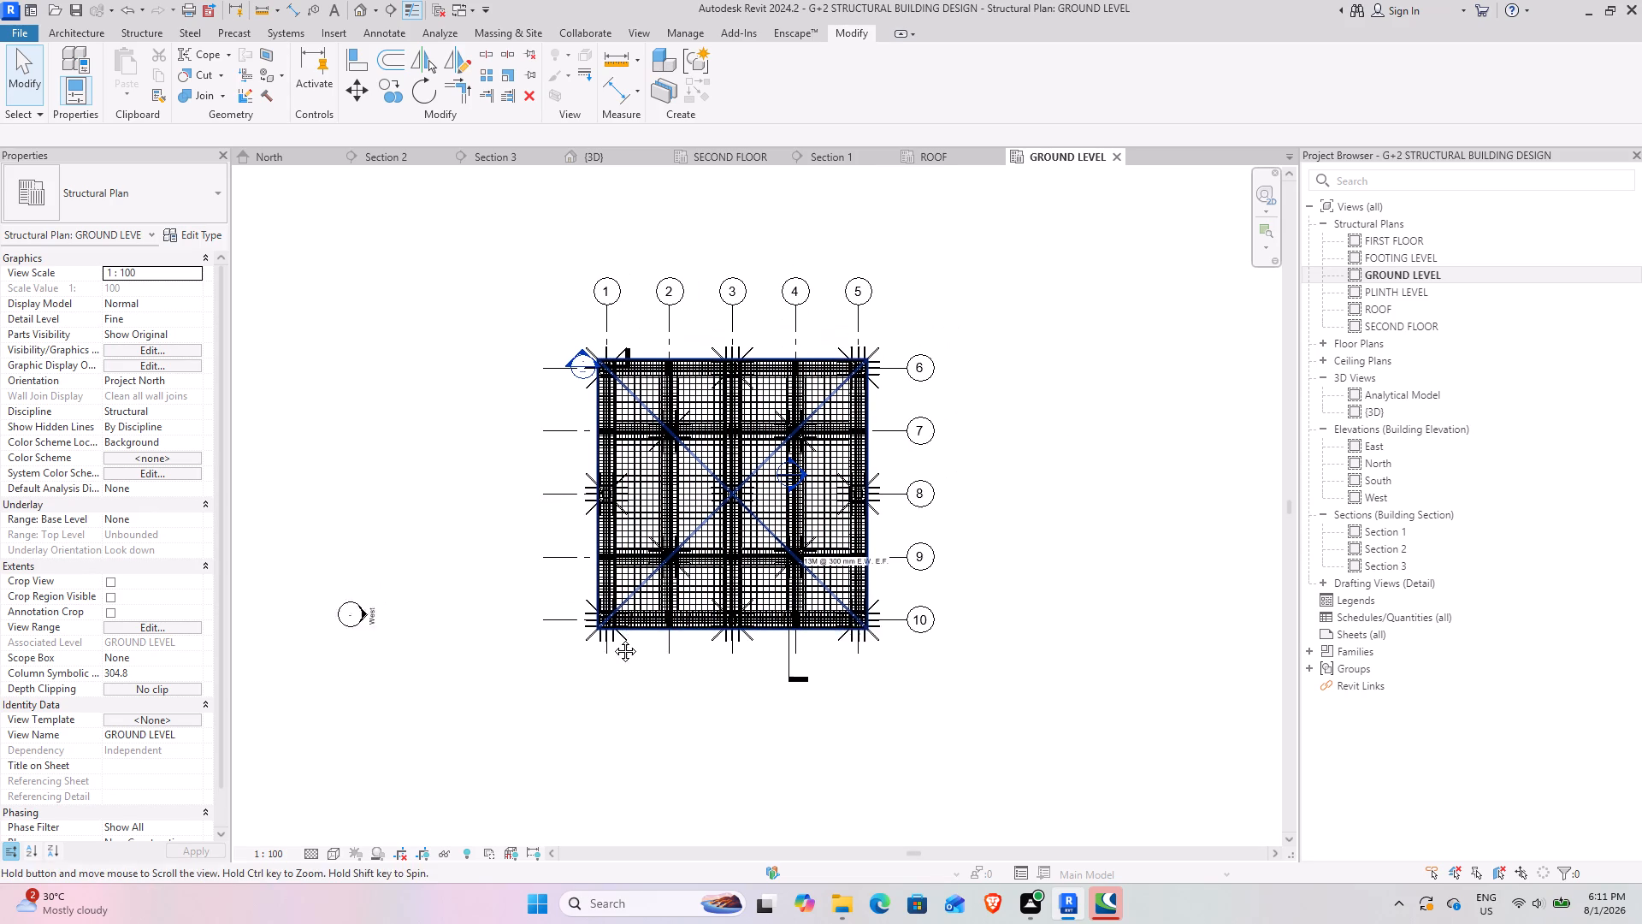
{"action": "middle_click_drag", "start_coordinate": [612, 638], "coordinate": [601, 644]}
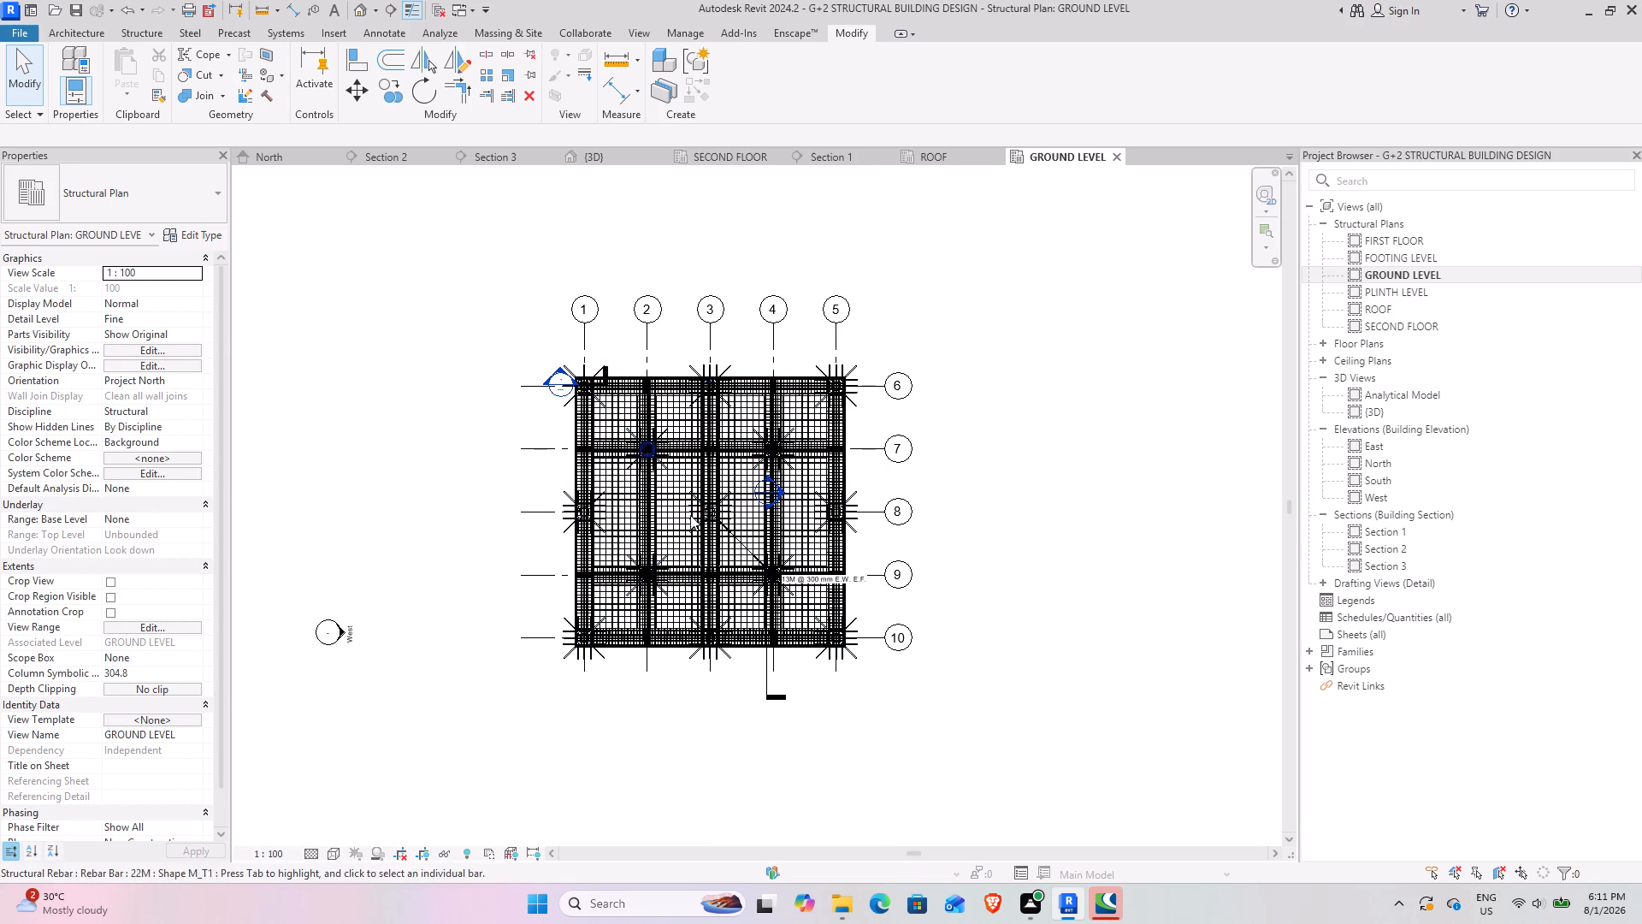
{"action": "scroll", "coordinate": [505, 518], "scroll_direction": "up", "scroll_amount": 3}
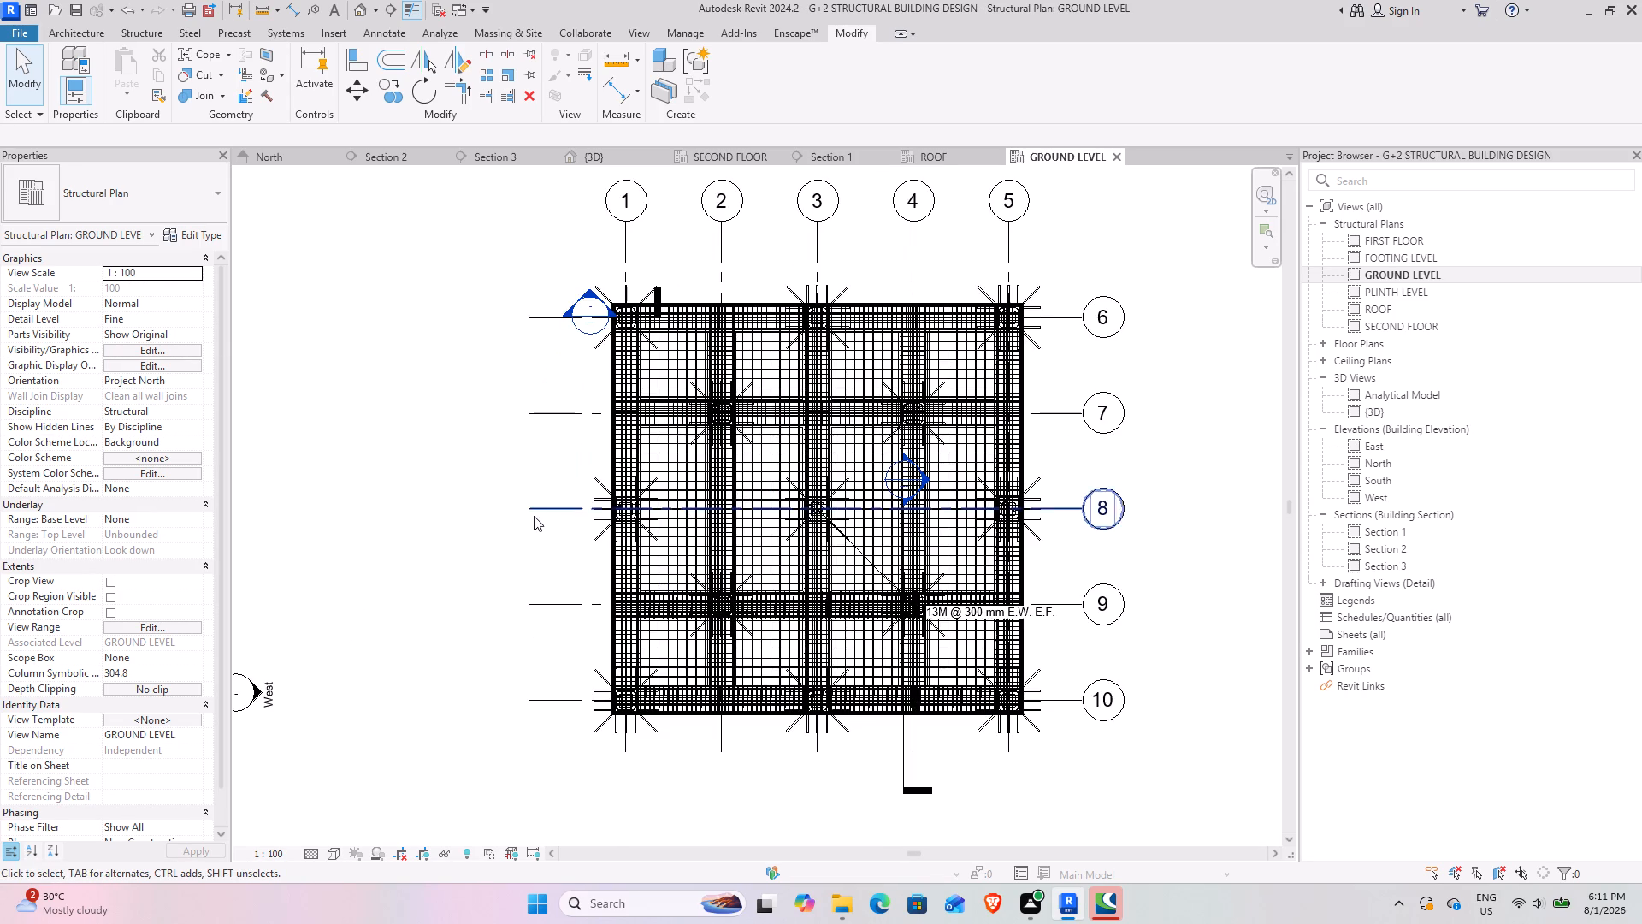
{"action": "scroll", "coordinate": [535, 517], "scroll_direction": "up", "scroll_amount": 4}
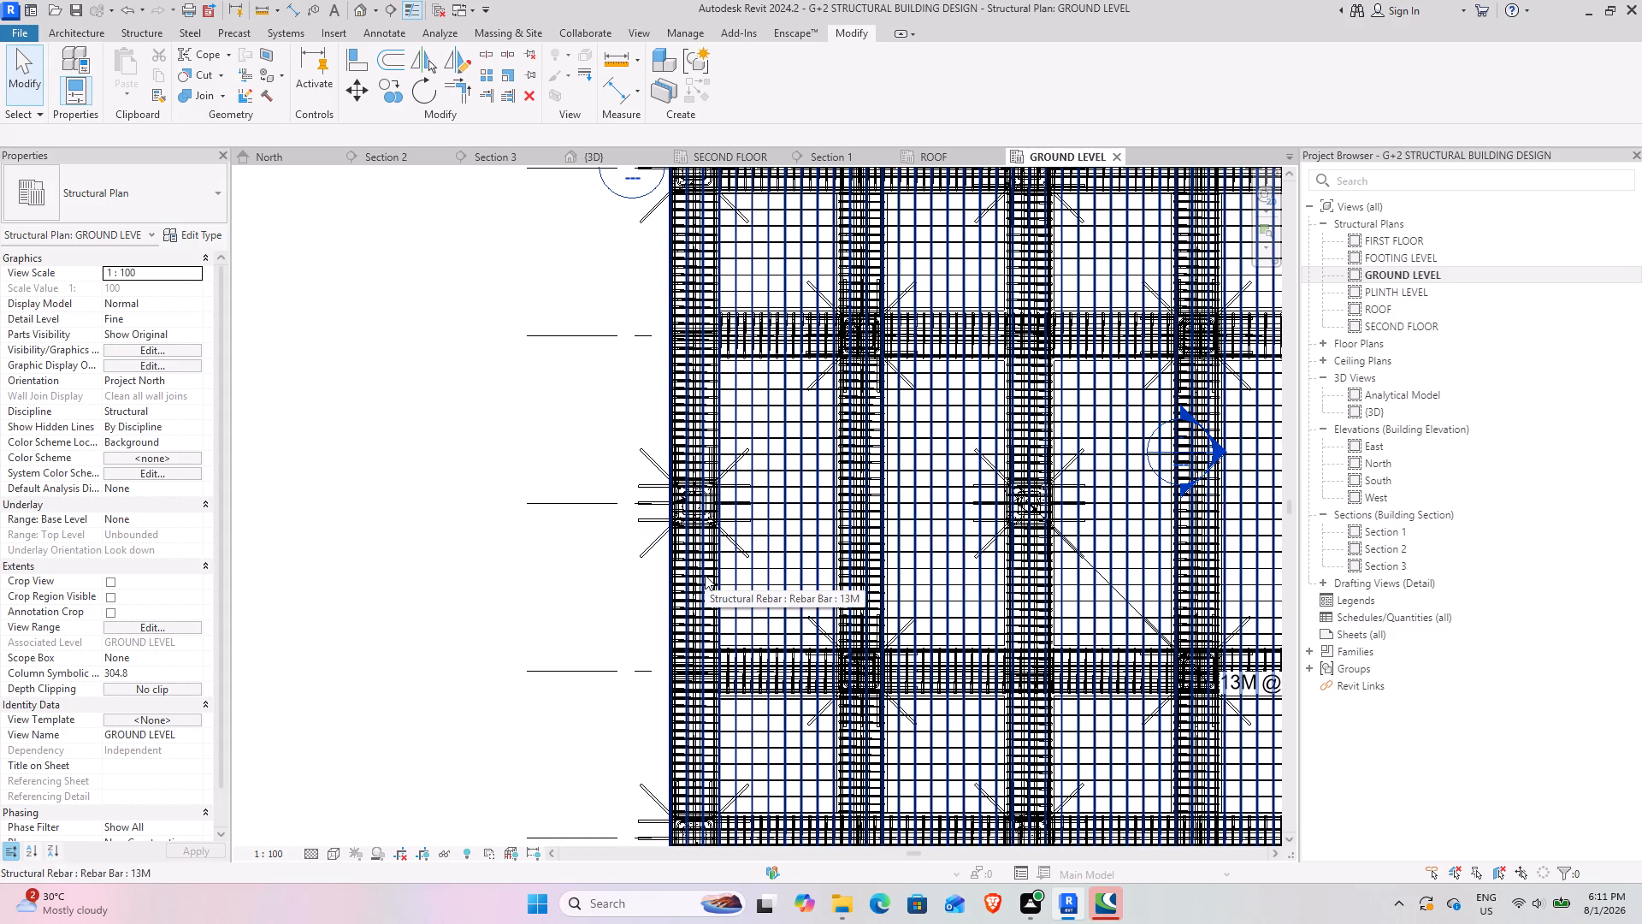
{"action": "scroll", "coordinate": [720, 560], "scroll_direction": "down", "scroll_amount": 5}
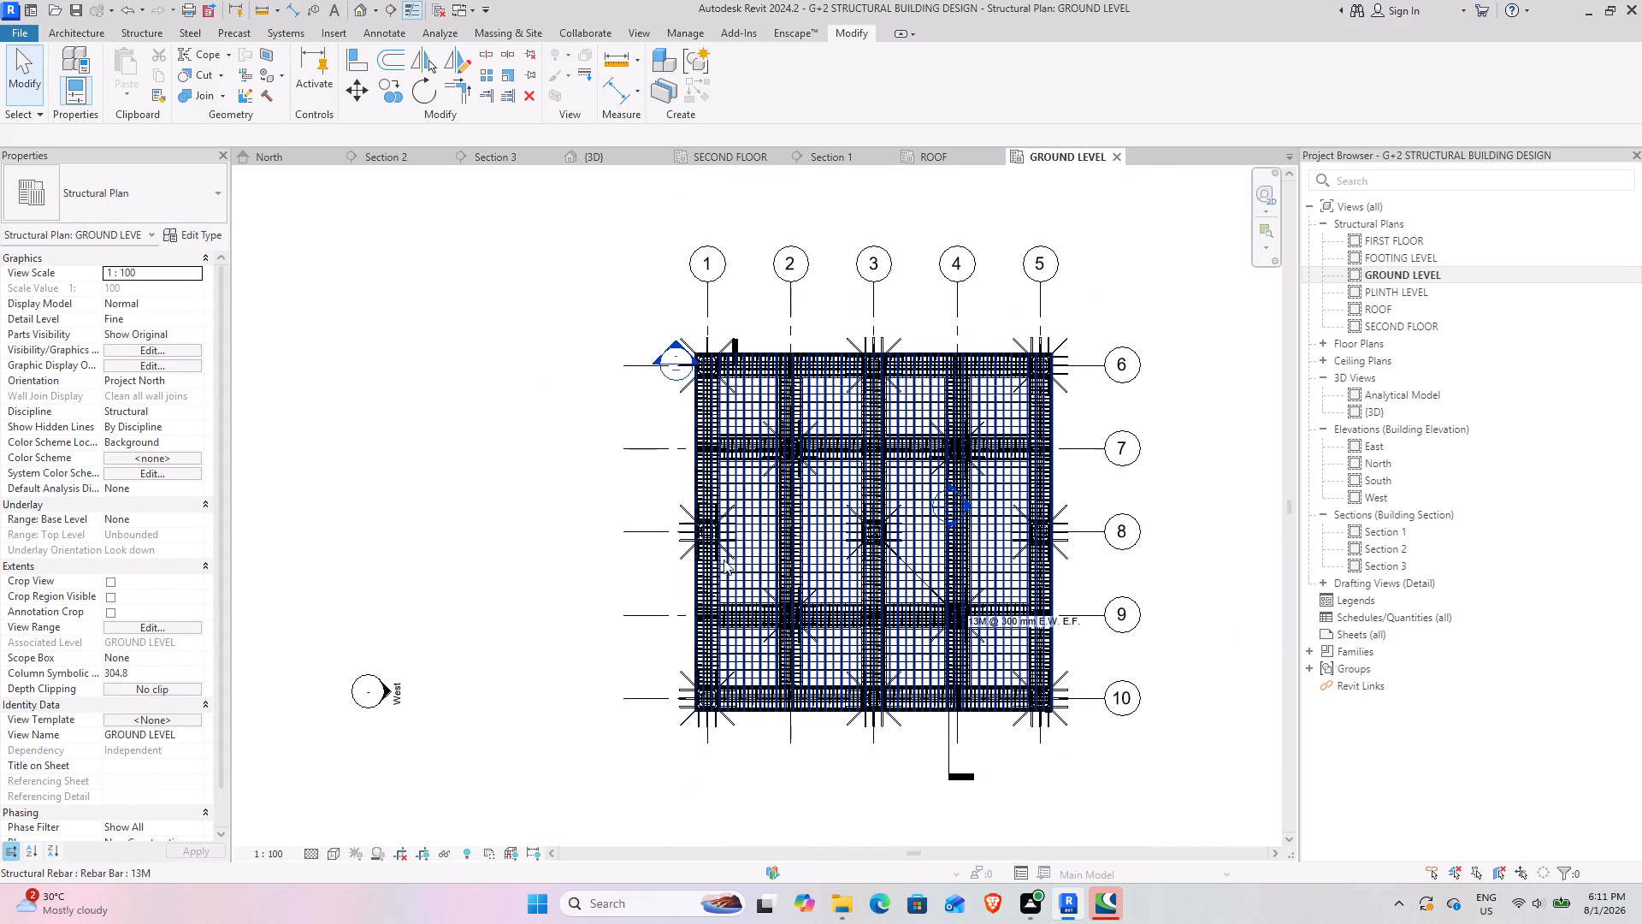
{"action": "middle_click_drag", "start_coordinate": [773, 568], "coordinate": [668, 572]}
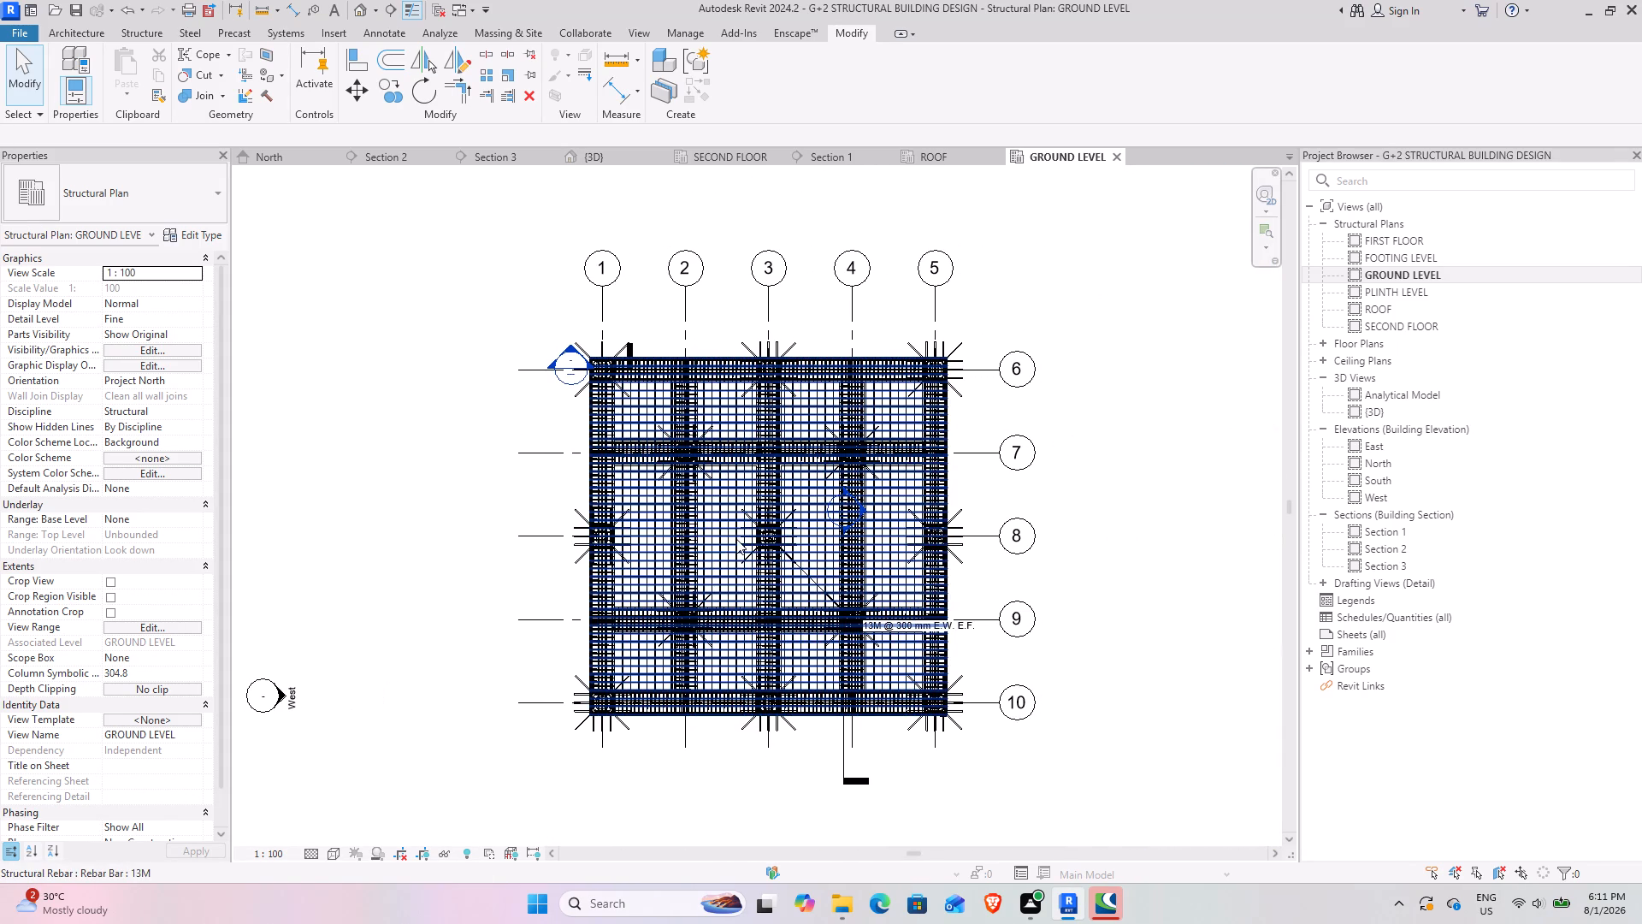
Inspect the 13M slab rebar set in the GROUND LEVEL plan and examine the beam reinforcement along grid 7 up close.
{"action": "left_click", "coordinate": [709, 550]}
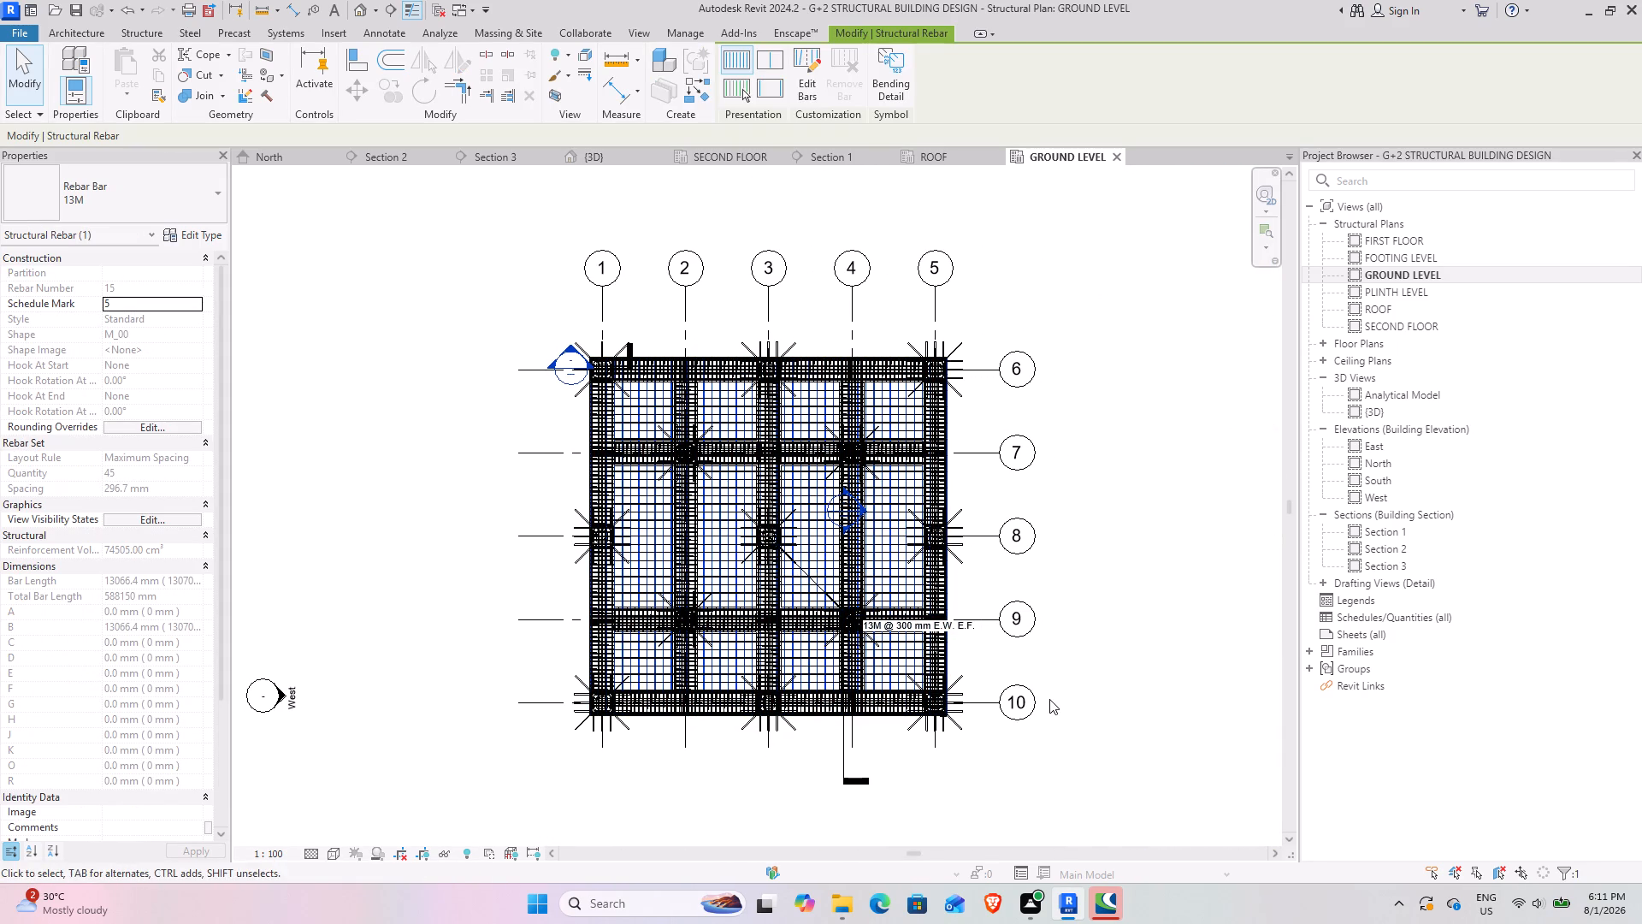
{"action": "left_click", "coordinate": [714, 587]}
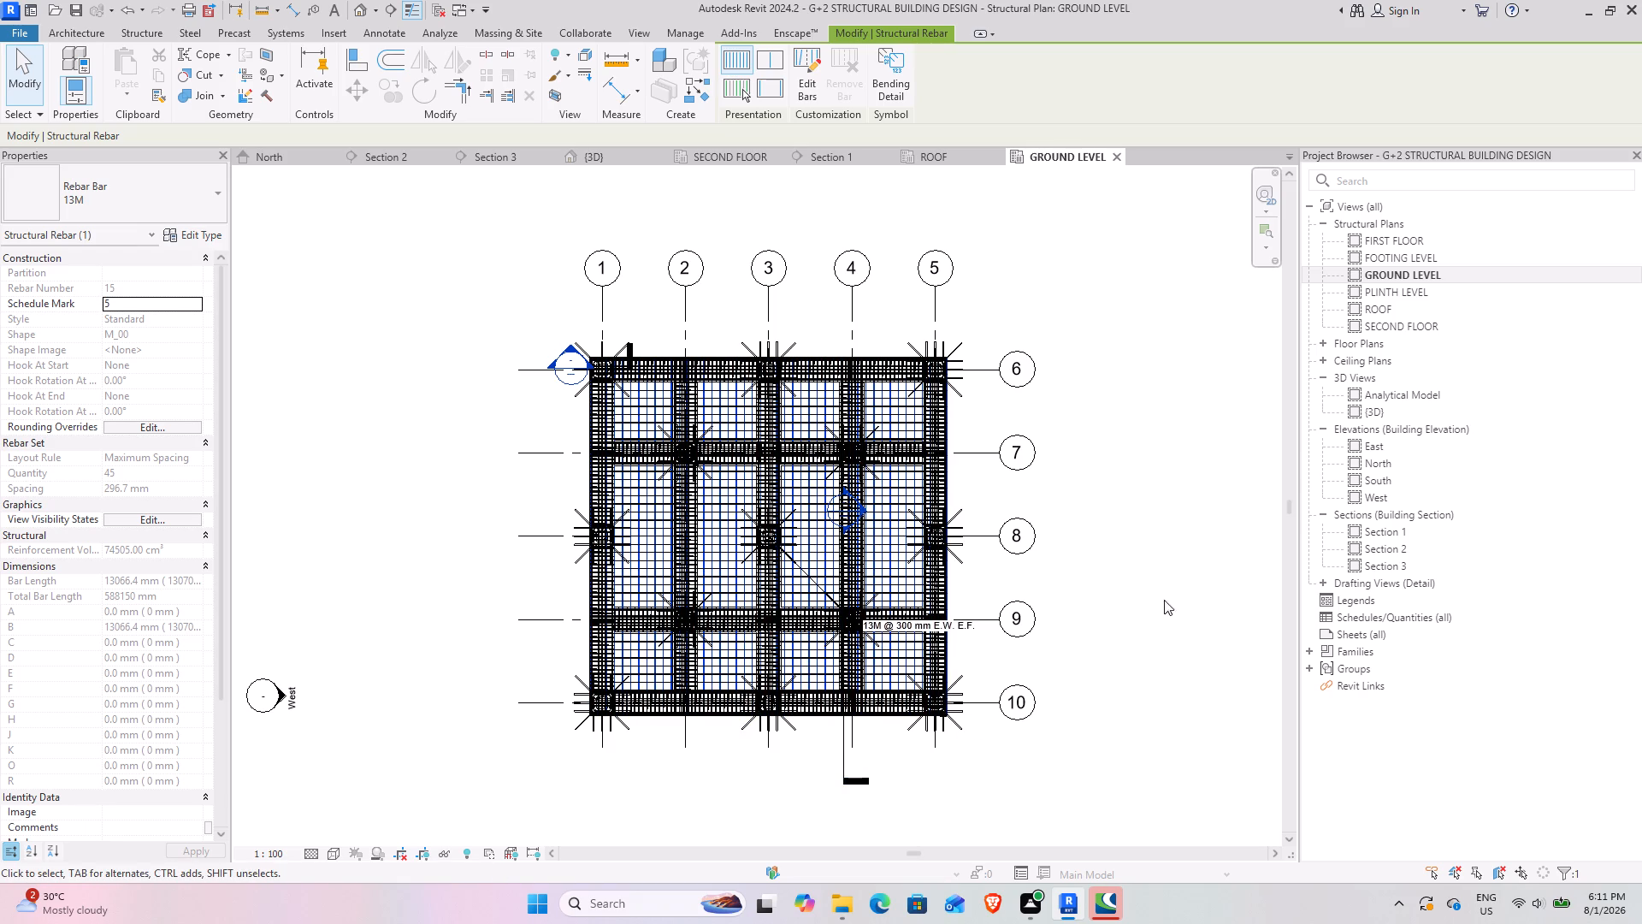
{"action": "left_click", "coordinate": [1174, 404]}
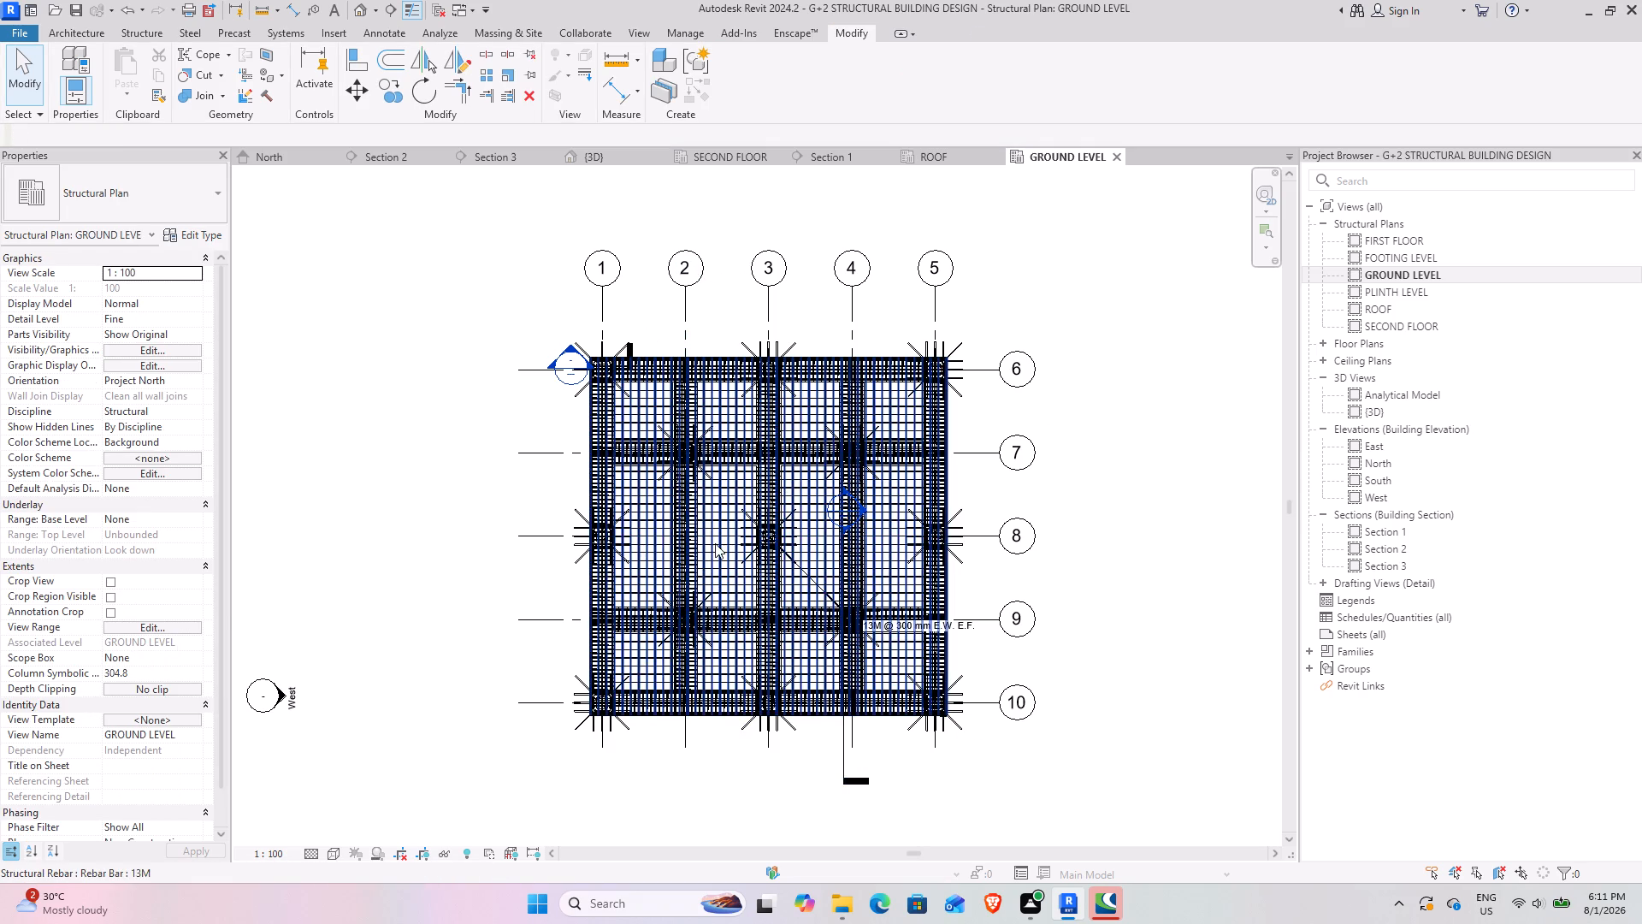
{"action": "scroll", "coordinate": [752, 454], "scroll_direction": "up", "scroll_amount": 11}
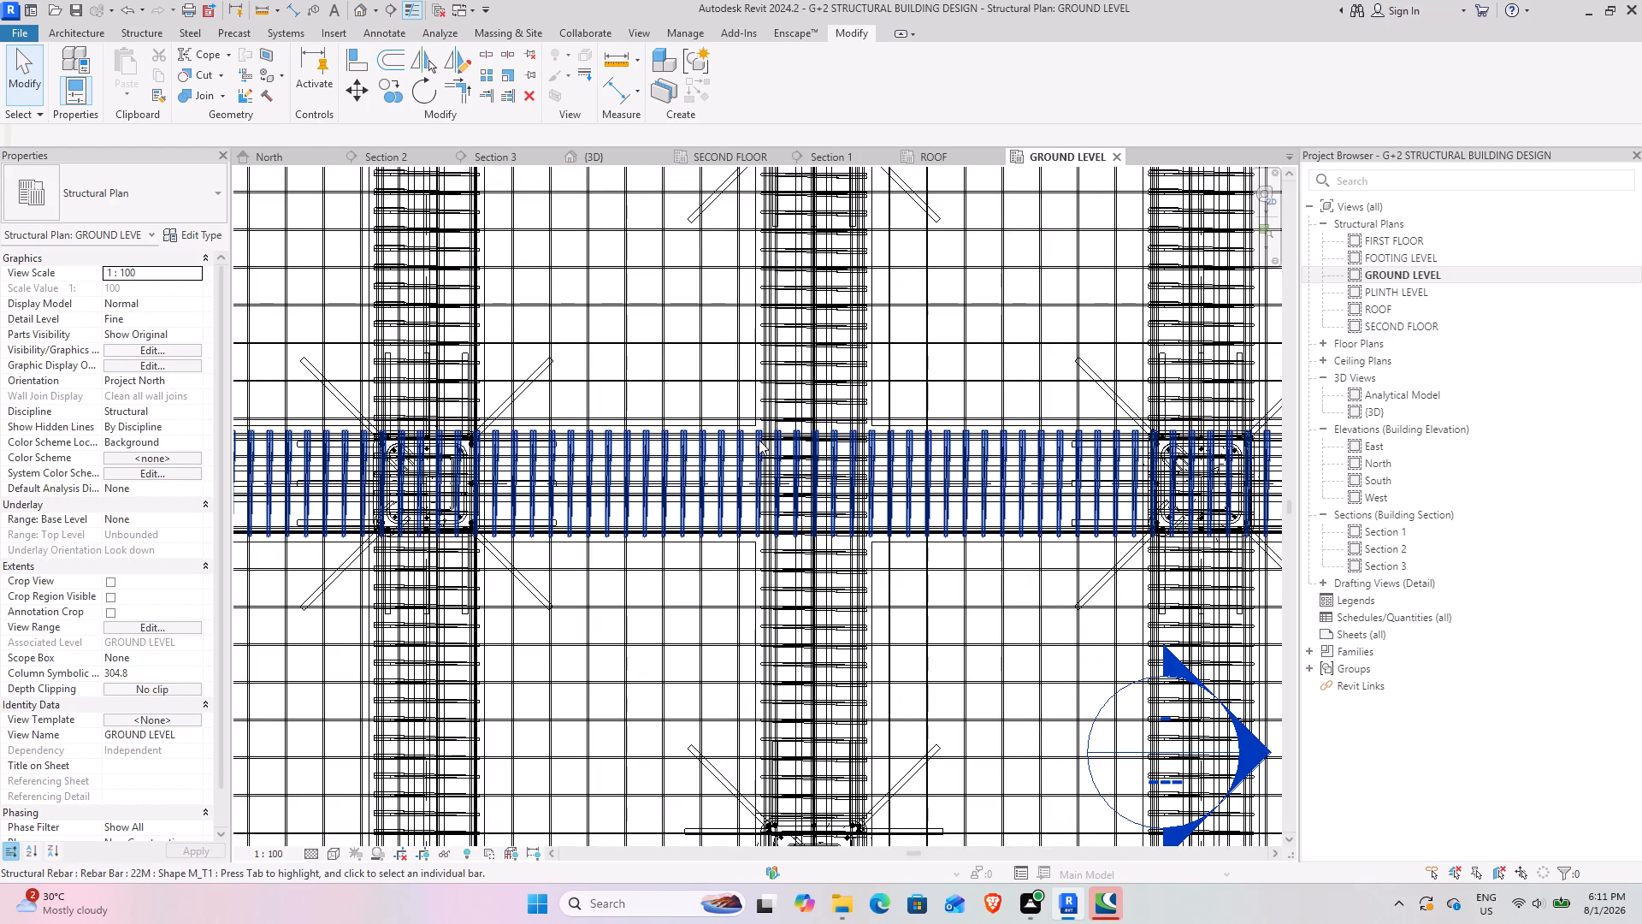
{"action": "scroll", "coordinate": [705, 531], "scroll_direction": "down", "scroll_amount": 12}
{"action": "middle_click_drag", "start_coordinate": [665, 611], "coordinate": [656, 608]}
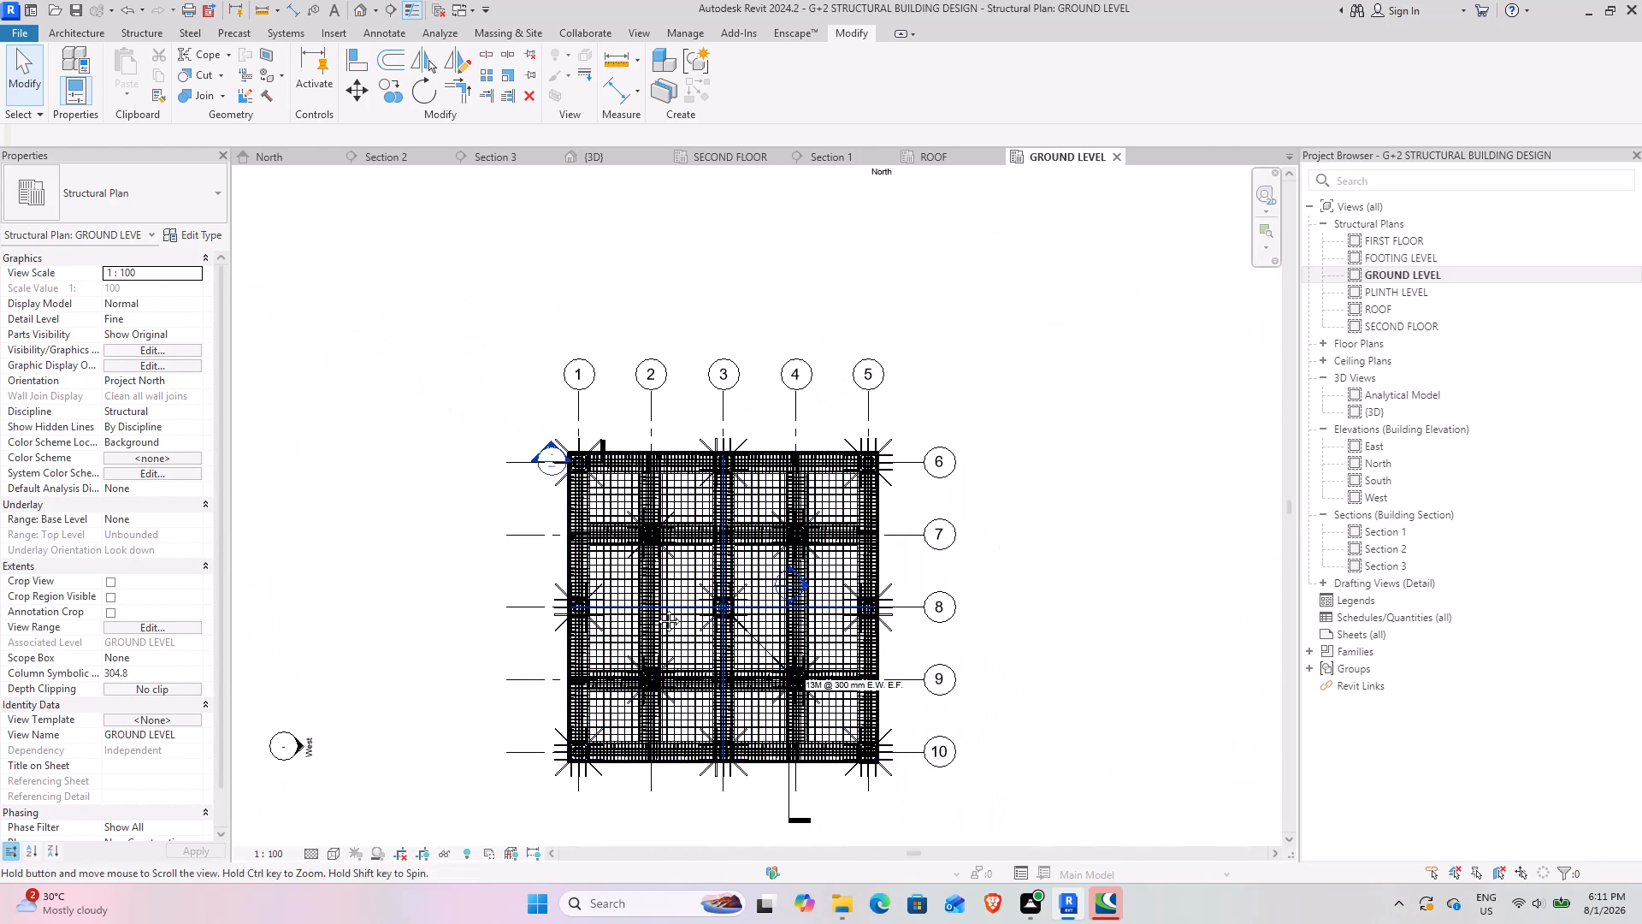
{"action": "middle_click_drag", "start_coordinate": [656, 608], "coordinate": [640, 497]}
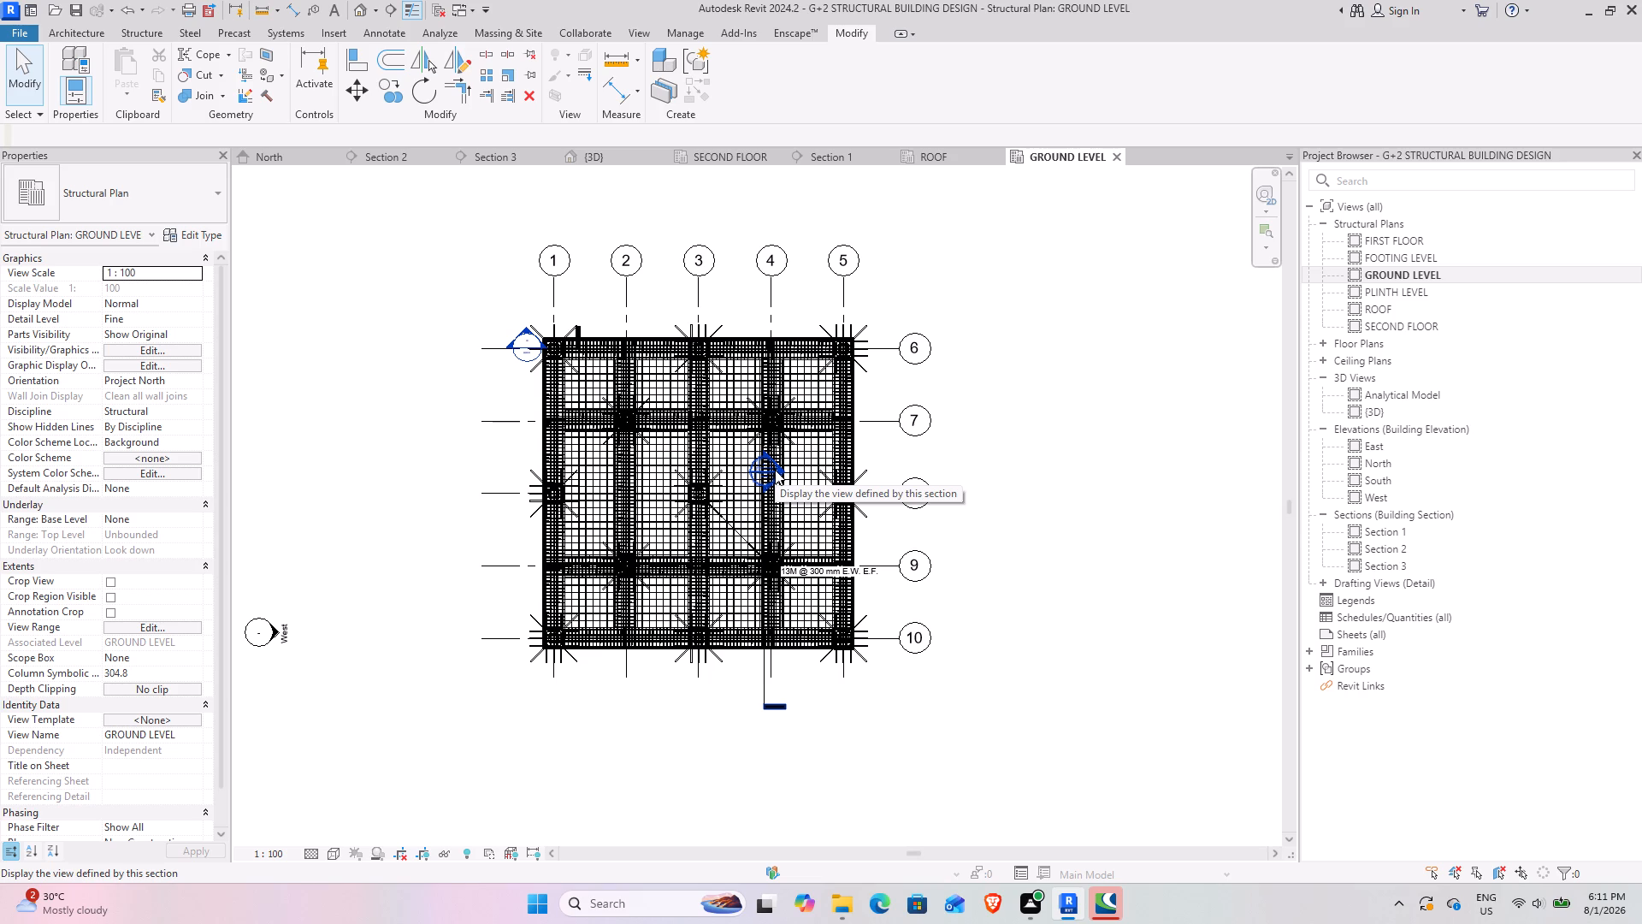
Return to the {3D} view and examine the first-floor slab edge and columns up close, including the overall frame.
{"action": "left_click", "coordinate": [597, 156]}
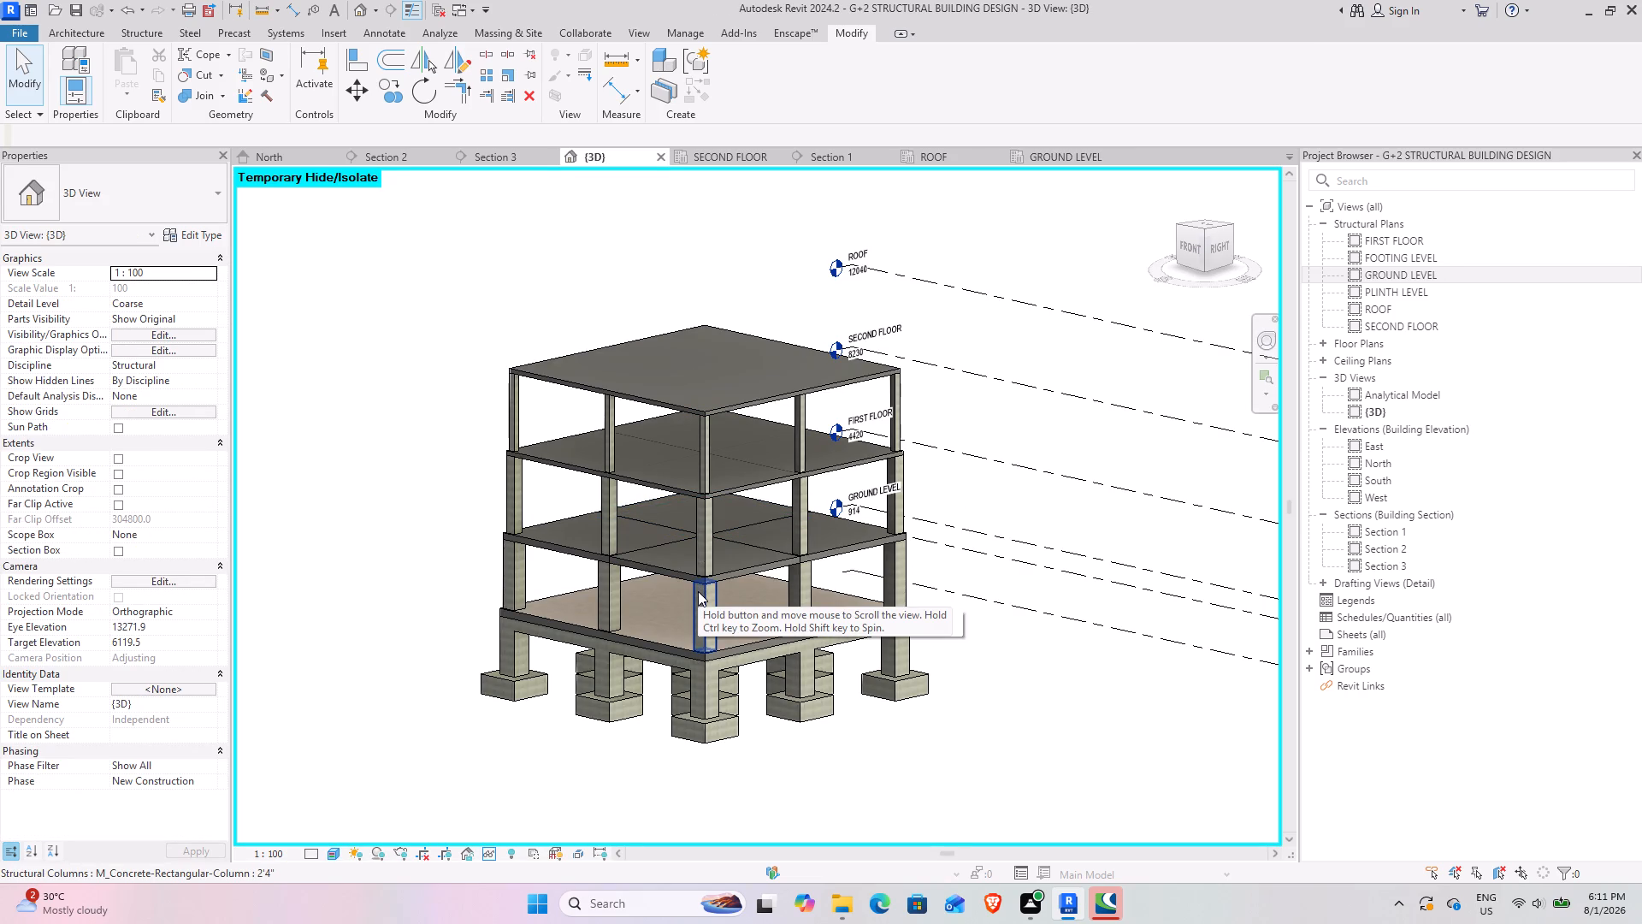
{"action": "scroll", "coordinate": [581, 668], "scroll_direction": "up", "scroll_amount": 4}
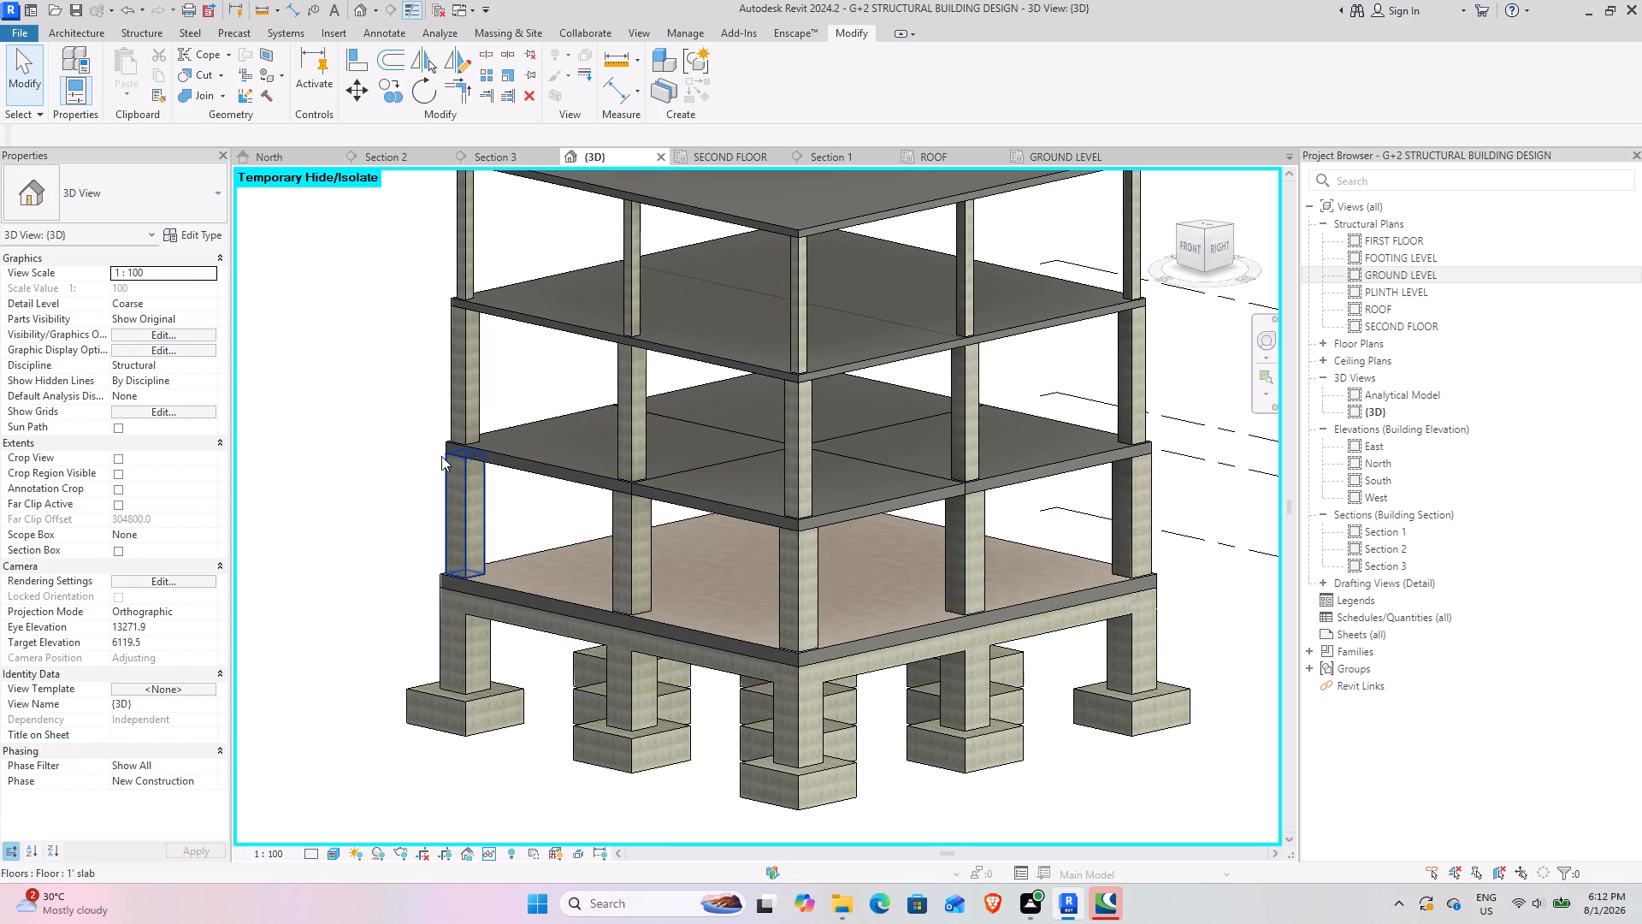
{"action": "scroll", "coordinate": [456, 400], "scroll_direction": "up", "scroll_amount": 3}
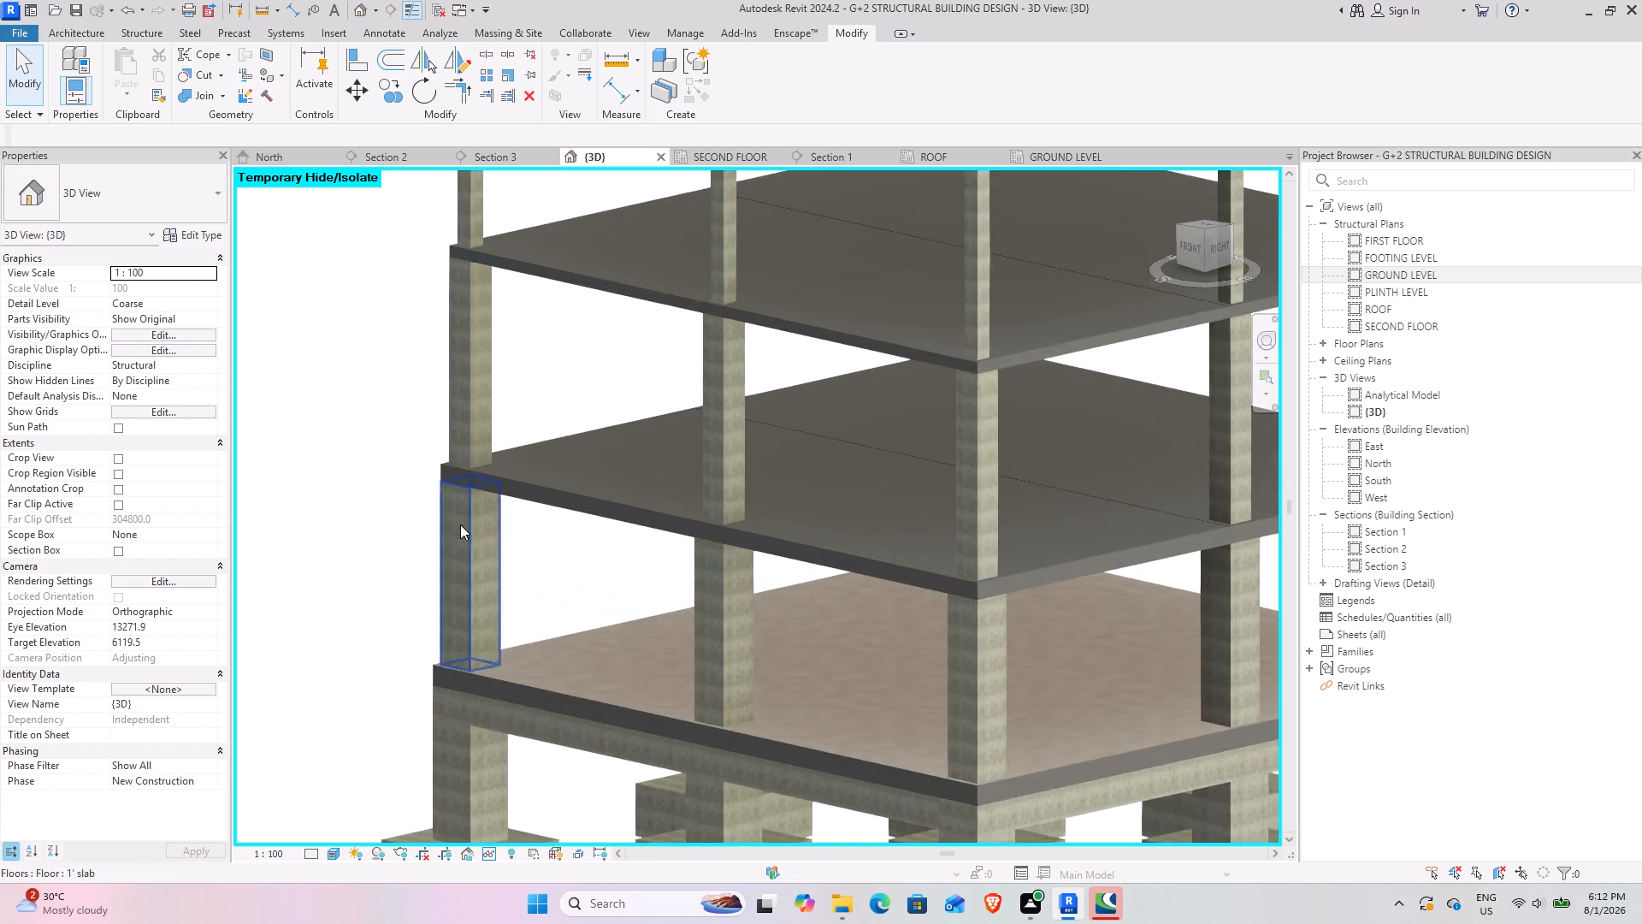
{"action": "scroll", "coordinate": [460, 524], "scroll_direction": "up", "scroll_amount": 7}
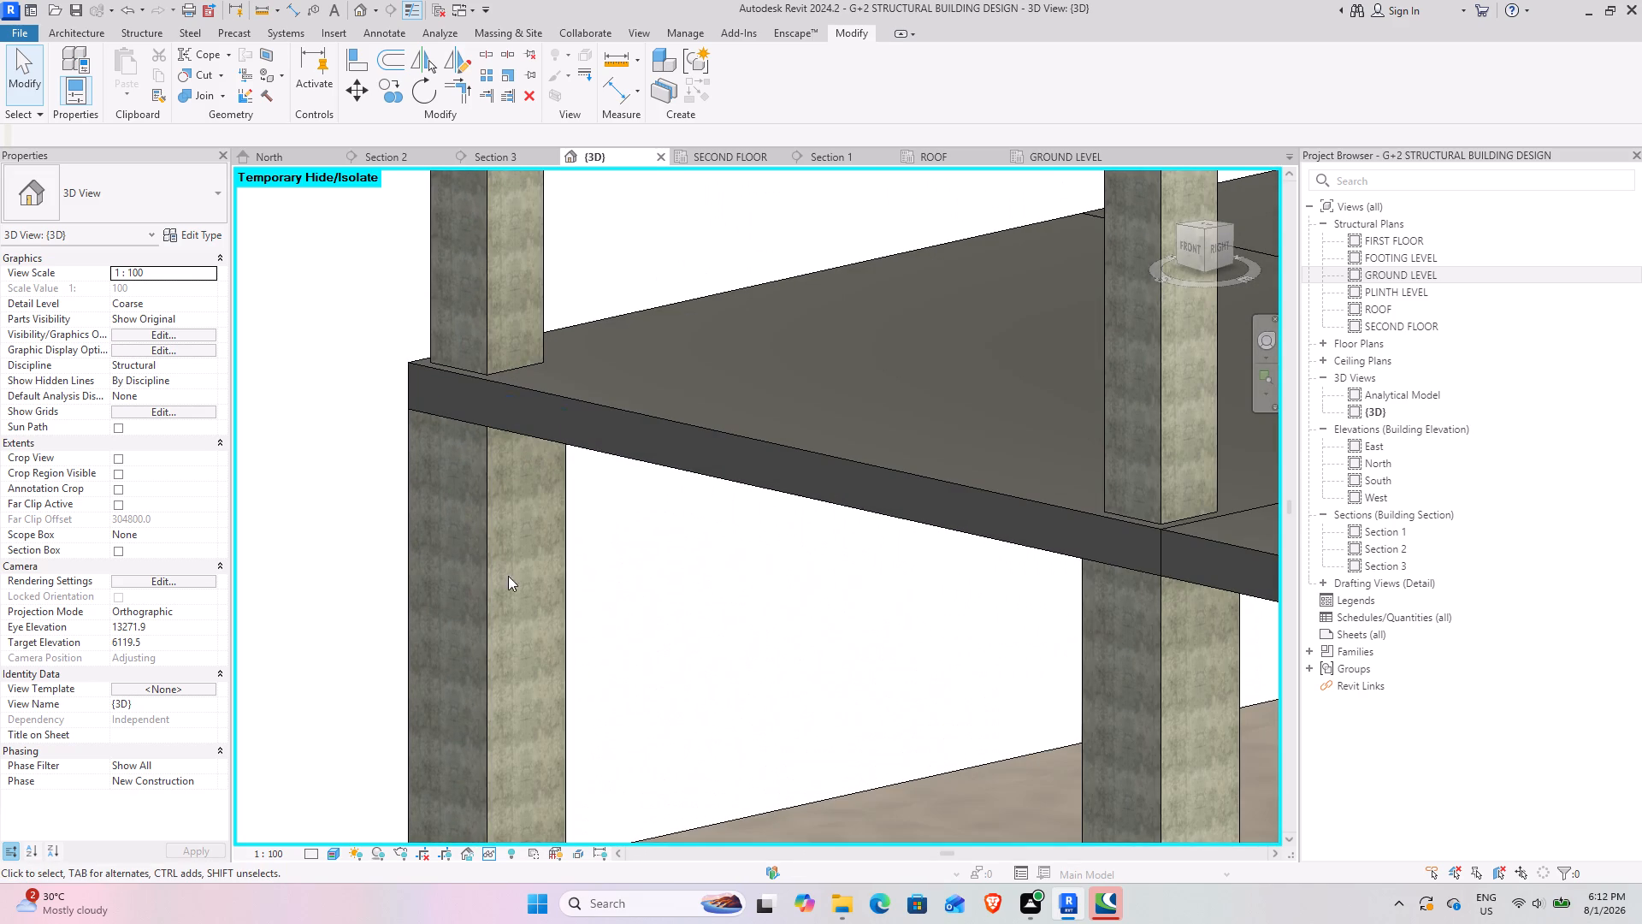
{"action": "scroll", "coordinate": [554, 549], "scroll_direction": "down", "scroll_amount": 5}
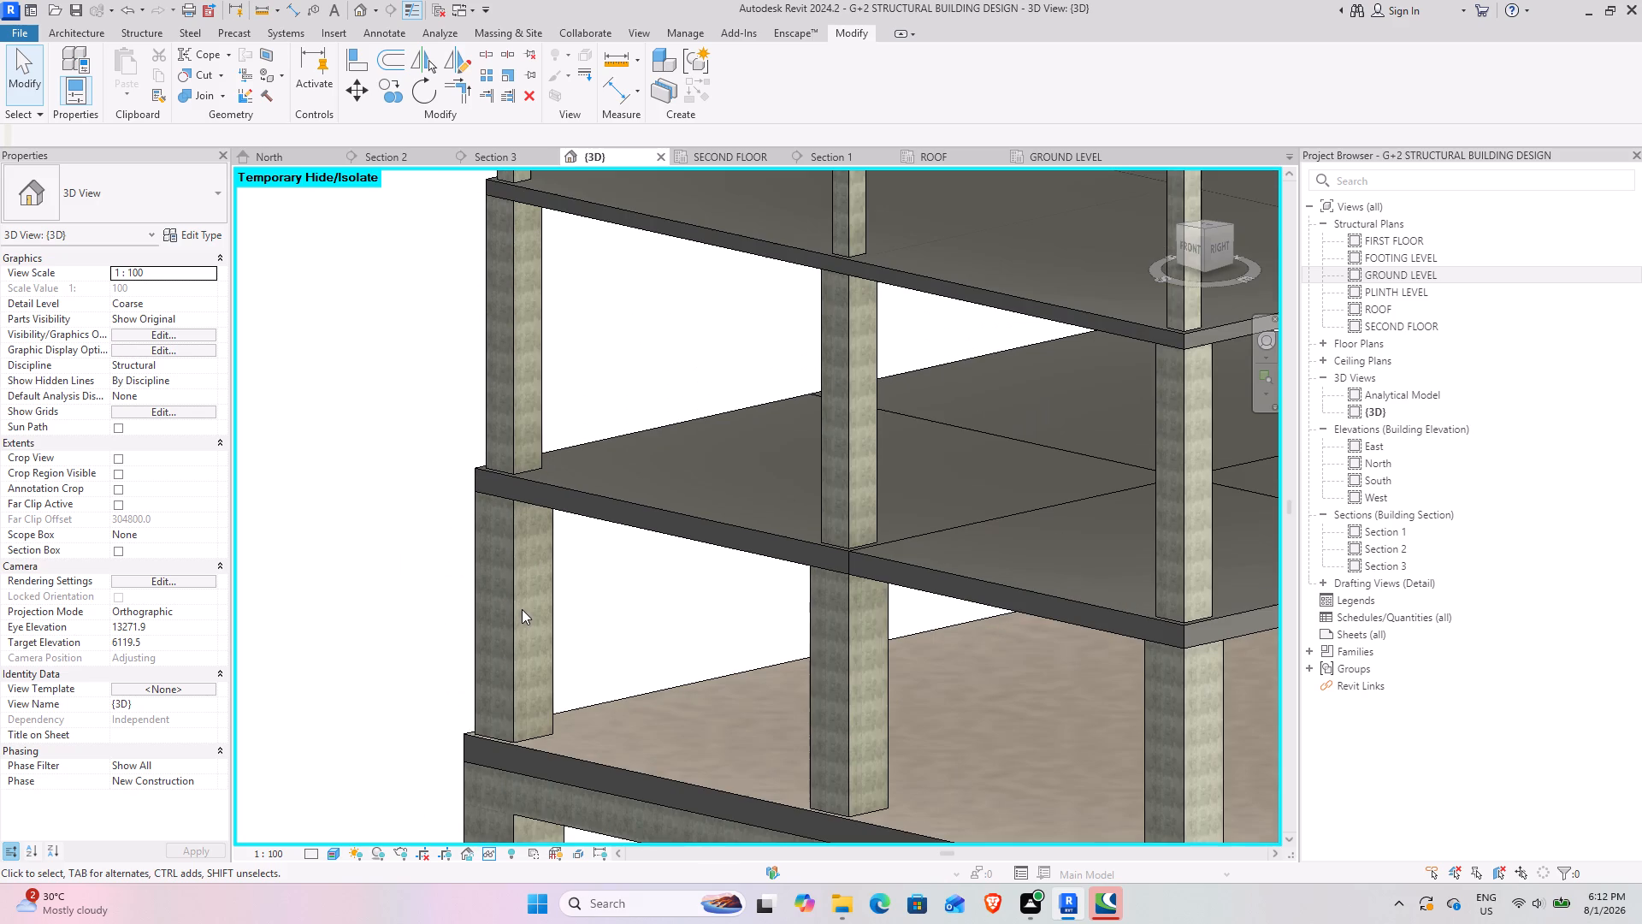
{"action": "scroll", "coordinate": [532, 625], "scroll_direction": "down", "scroll_amount": 6}
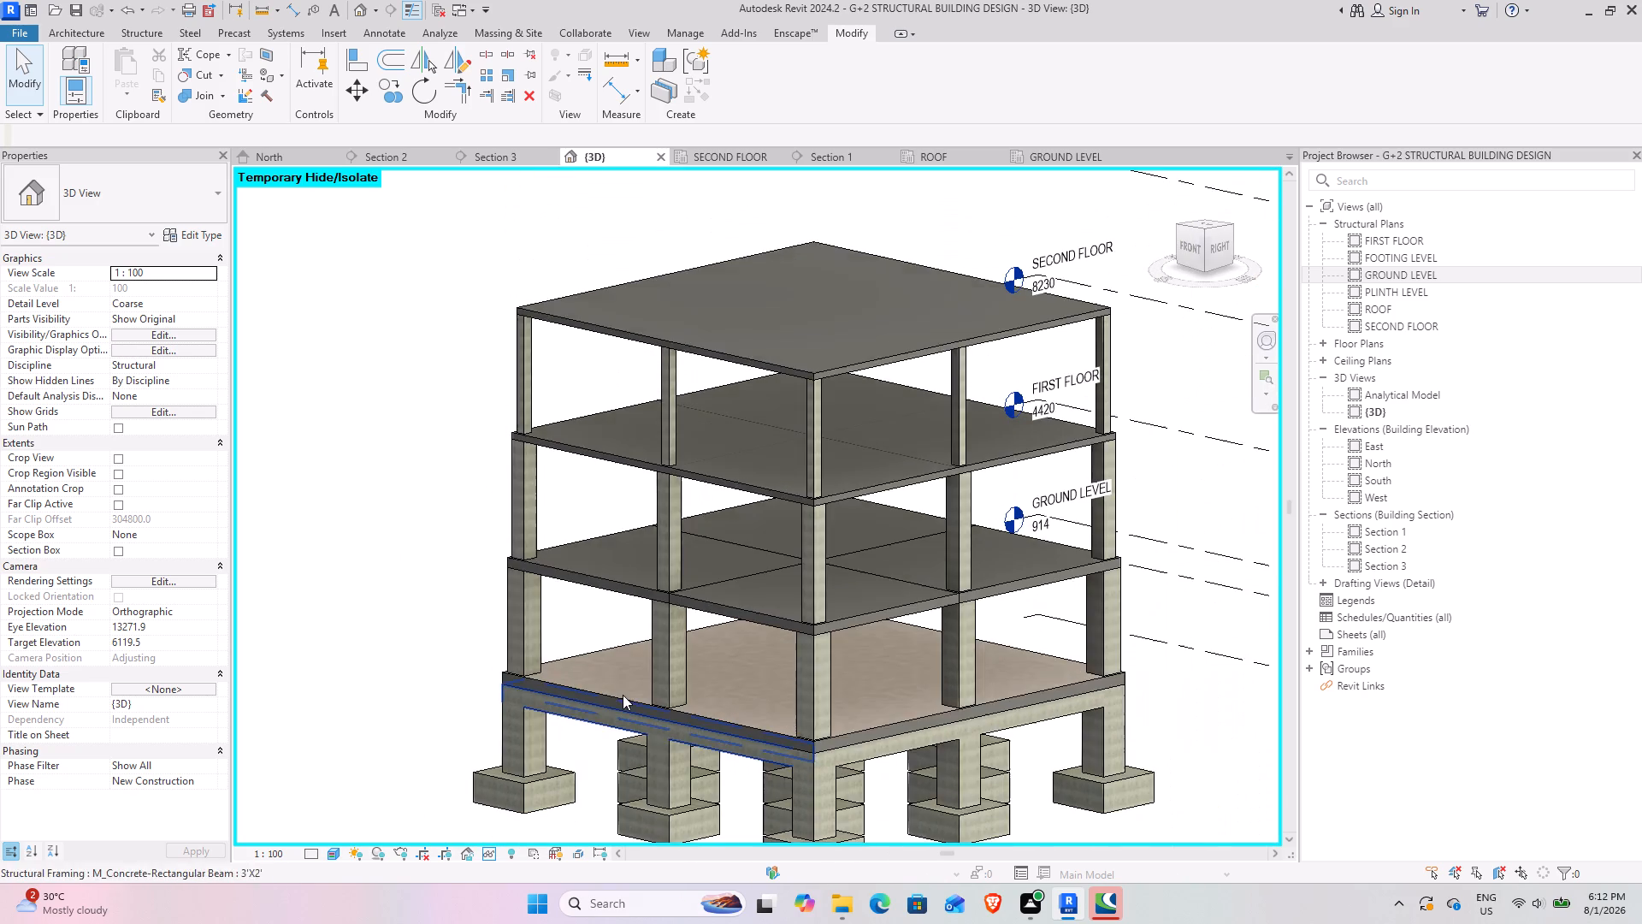
{"action": "middle_click_drag", "start_coordinate": [623, 687], "coordinate": [513, 631]}
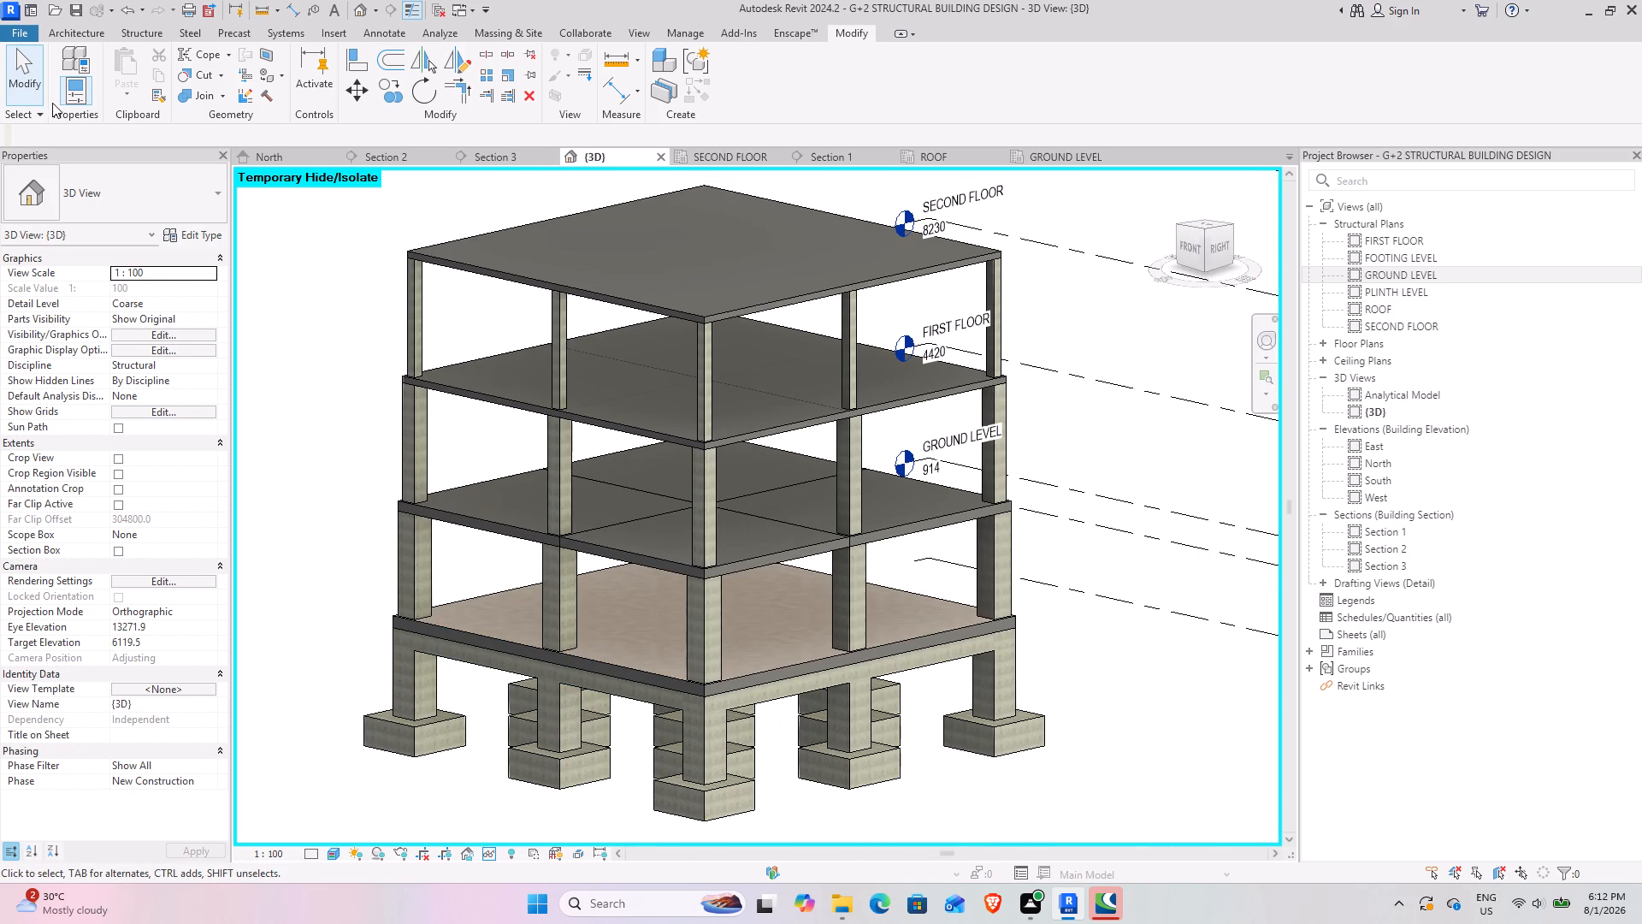
Save the project.
{"action": "left_click", "coordinate": [67, 16]}
{"action": "left_click", "coordinate": [67, 27]}
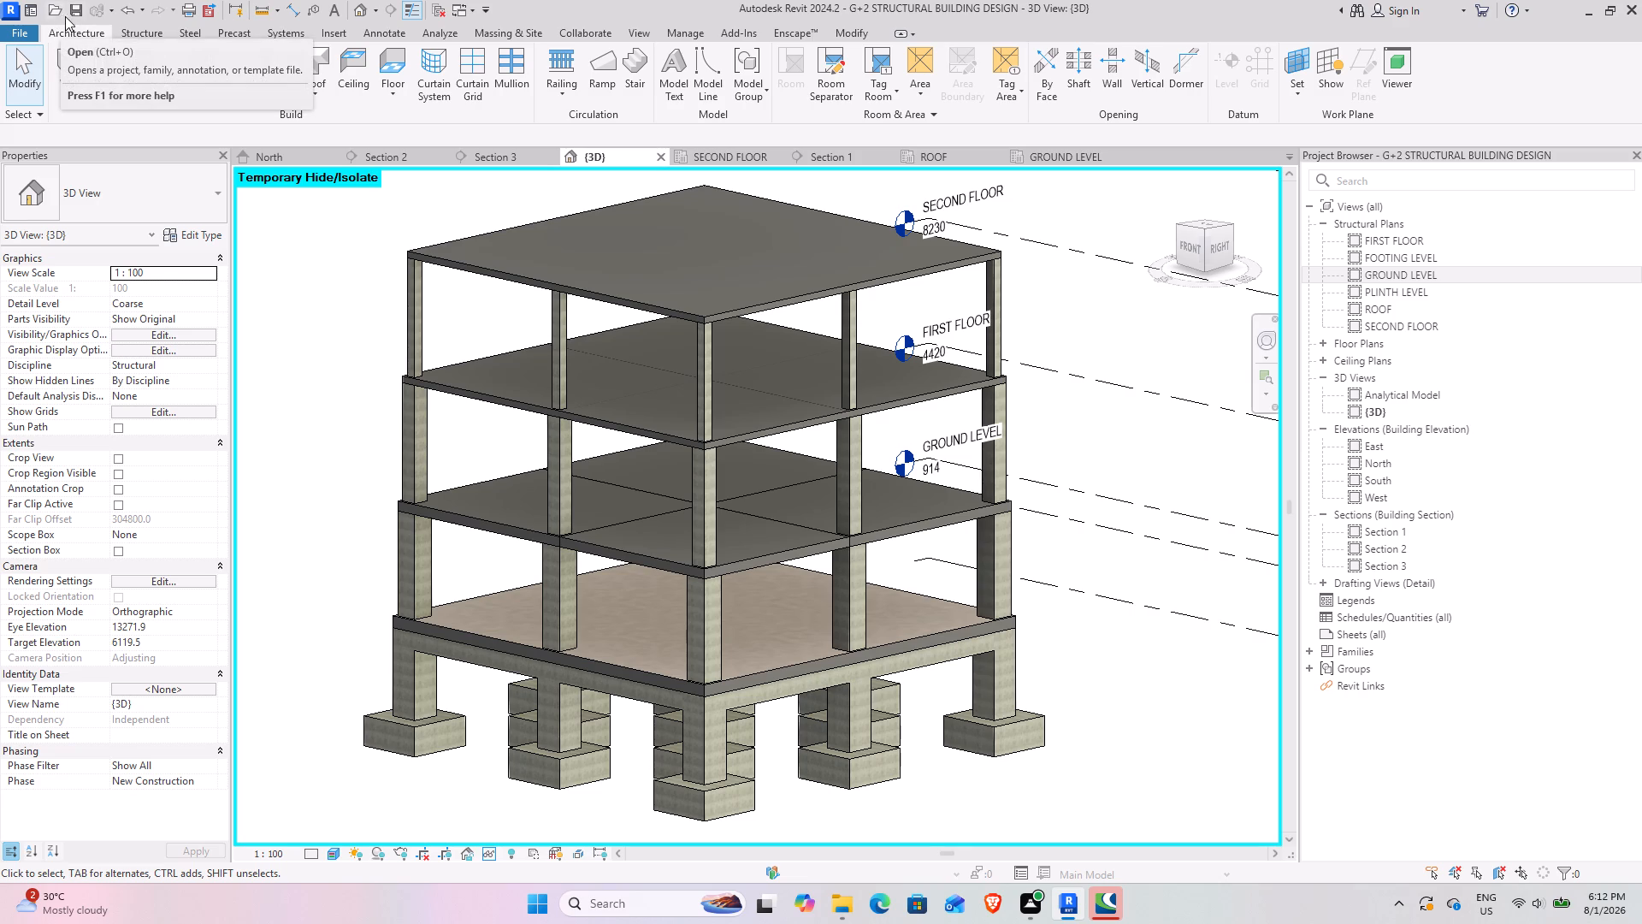
{"action": "left_click", "coordinate": [80, 17]}
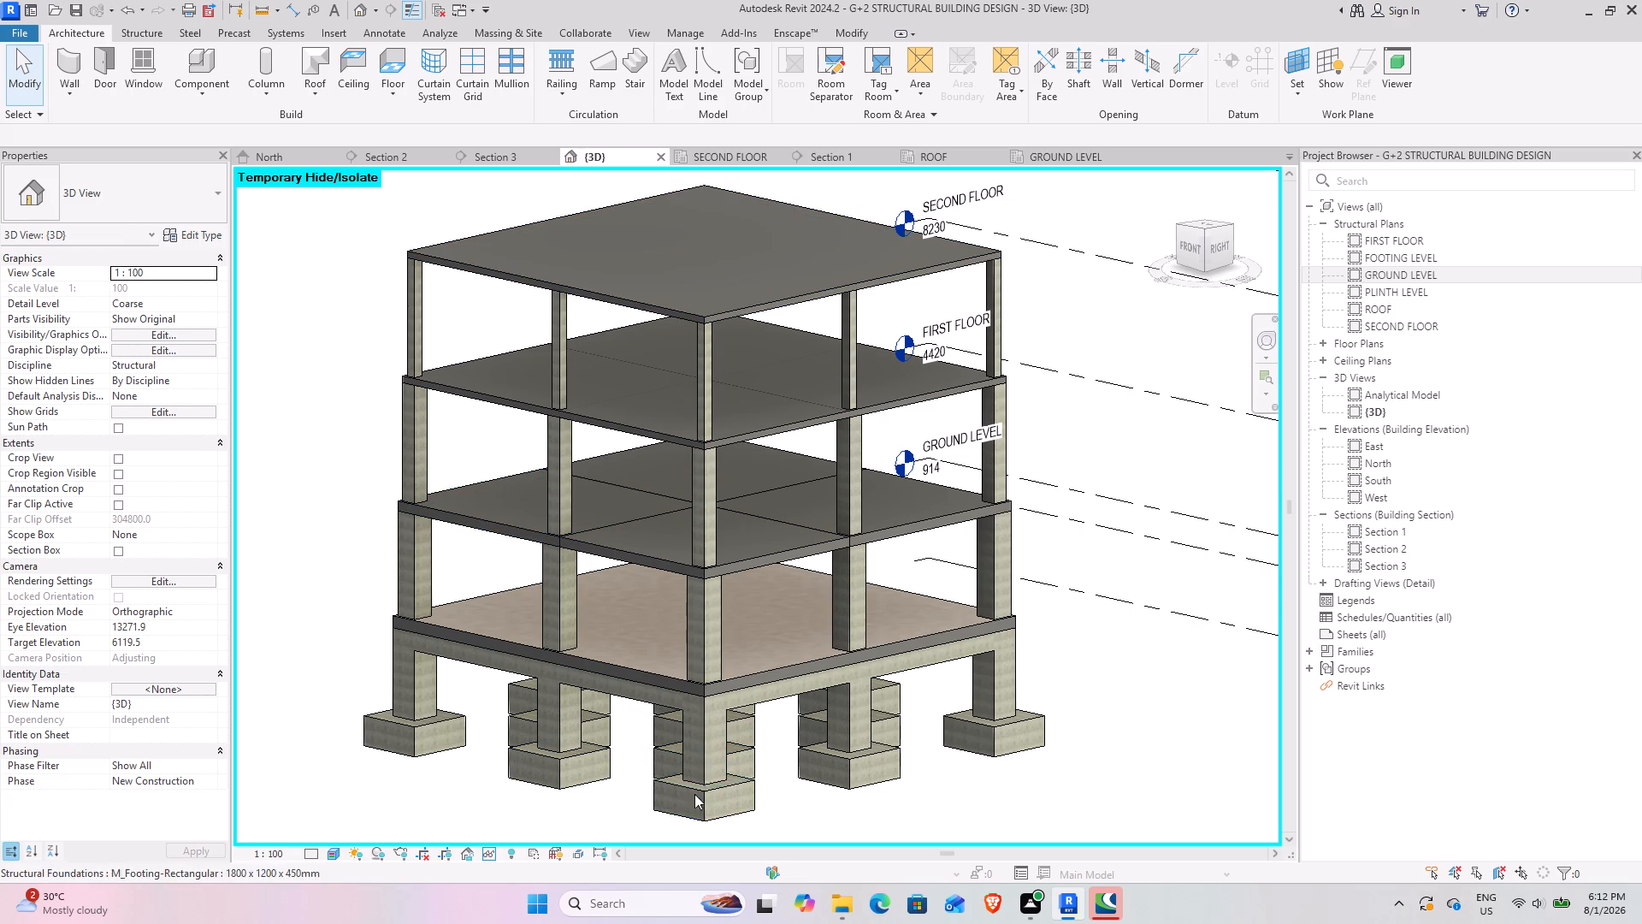
Examine the footings, column stubs and plinth beams in the 3D view, together with the overall frame.
{"action": "scroll", "coordinate": [694, 777], "scroll_direction": "up", "scroll_amount": 3}
{"action": "middle_click_drag", "start_coordinate": [682, 773], "coordinate": [731, 747]}
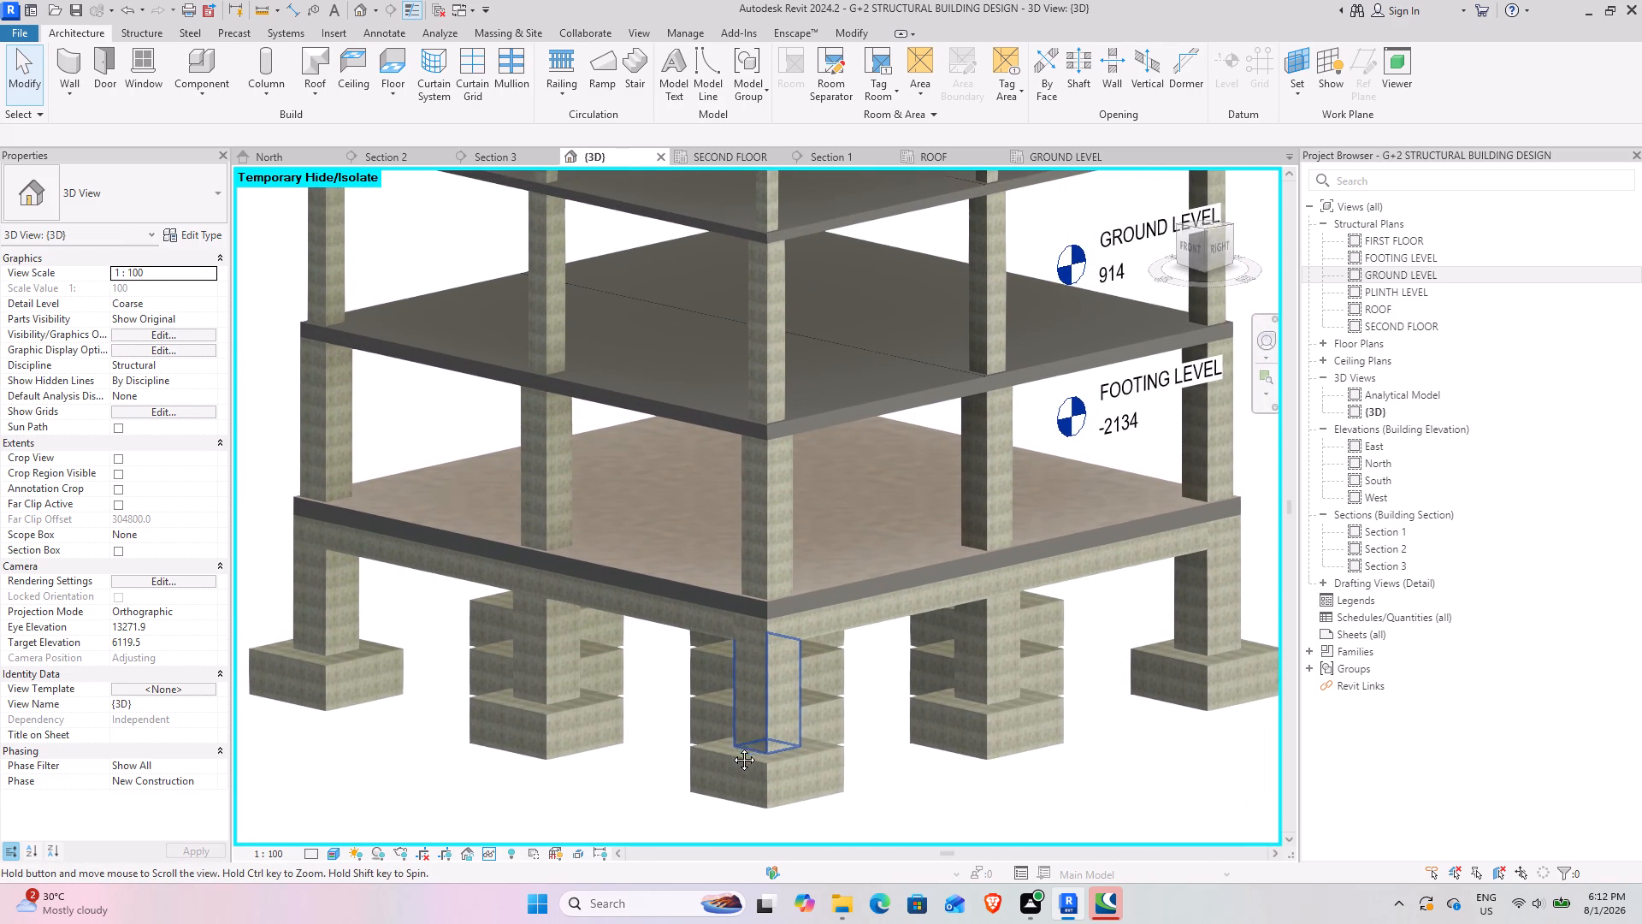
{"action": "middle_click_drag", "start_coordinate": [731, 747], "coordinate": [557, 748]}
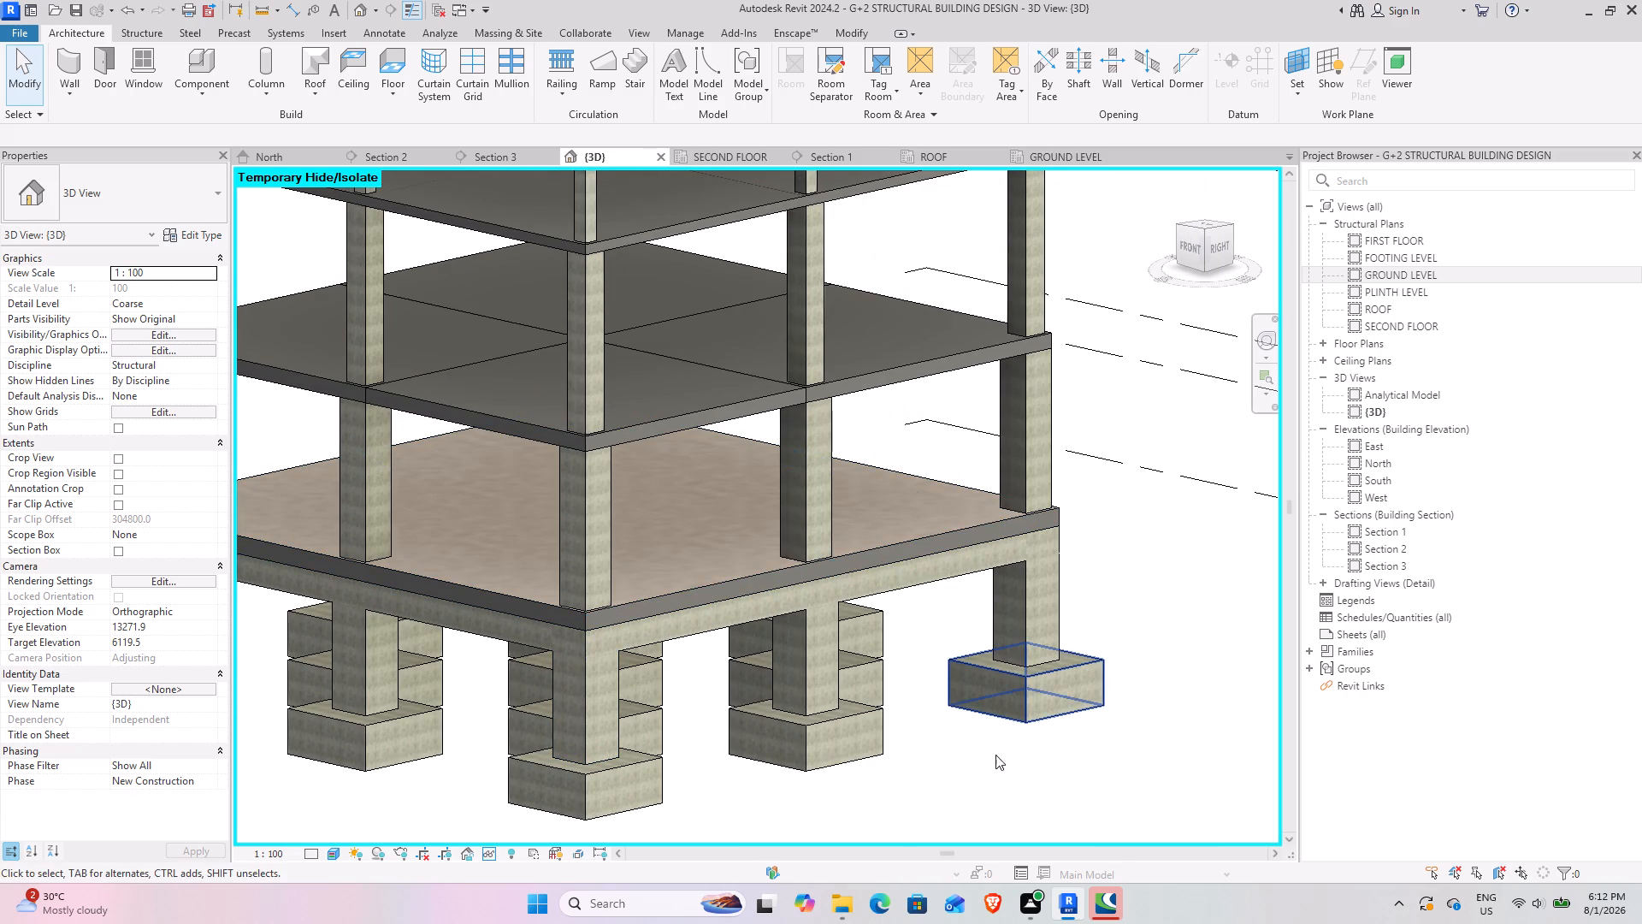
{"action": "scroll", "coordinate": [777, 583], "scroll_direction": "down", "scroll_amount": 3}
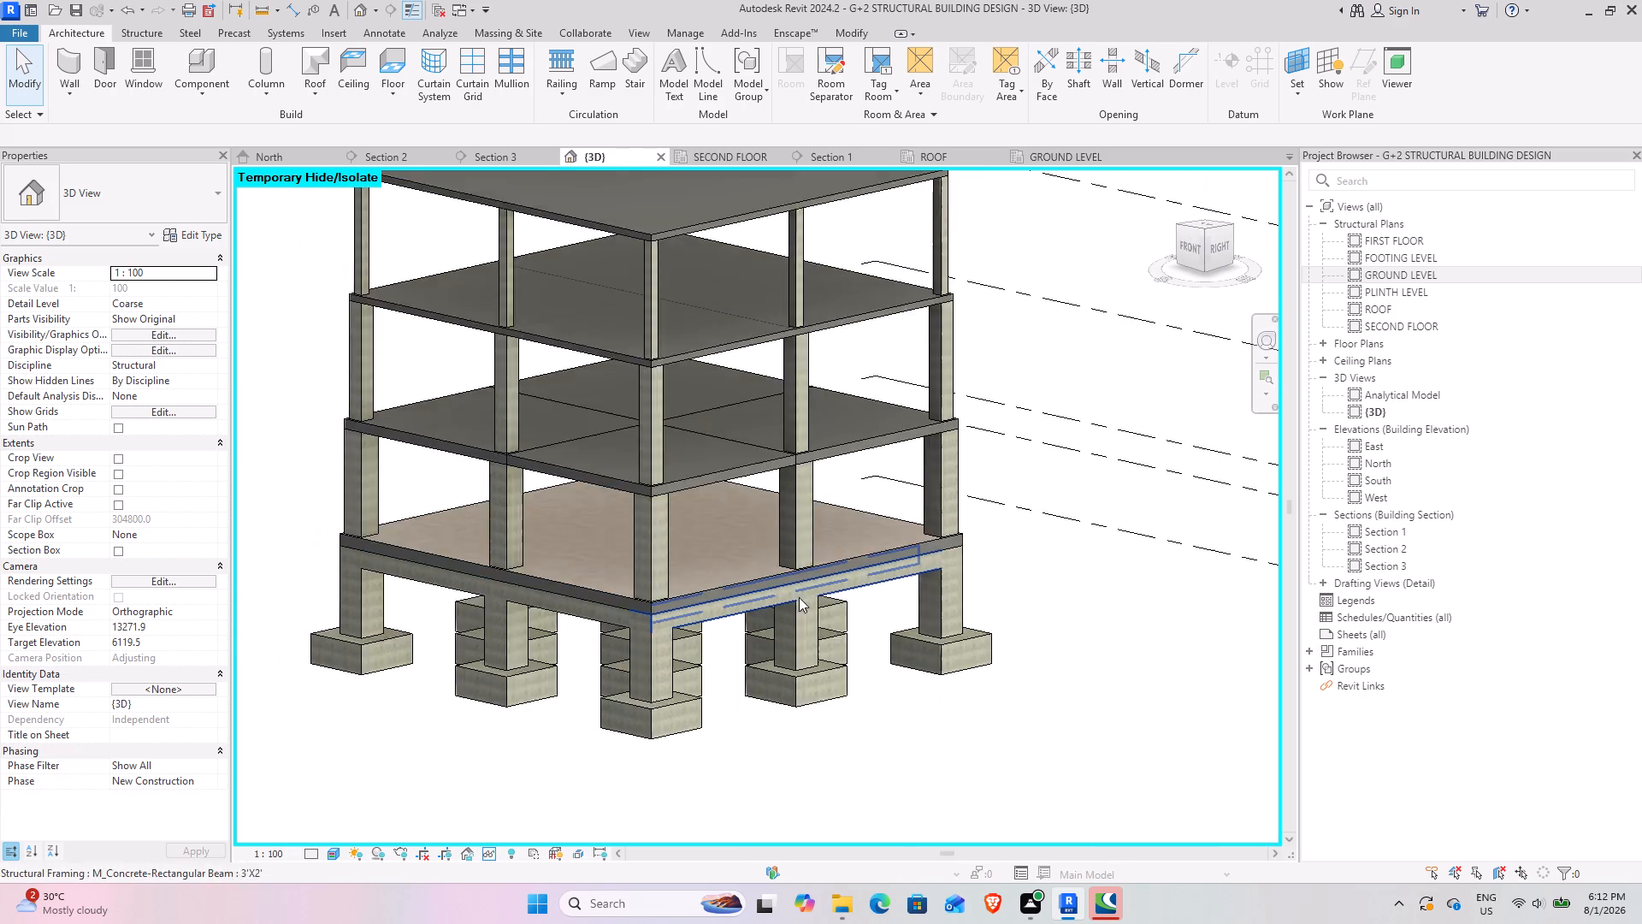
{"action": "middle_click_drag", "start_coordinate": [771, 602], "coordinate": [709, 706]}
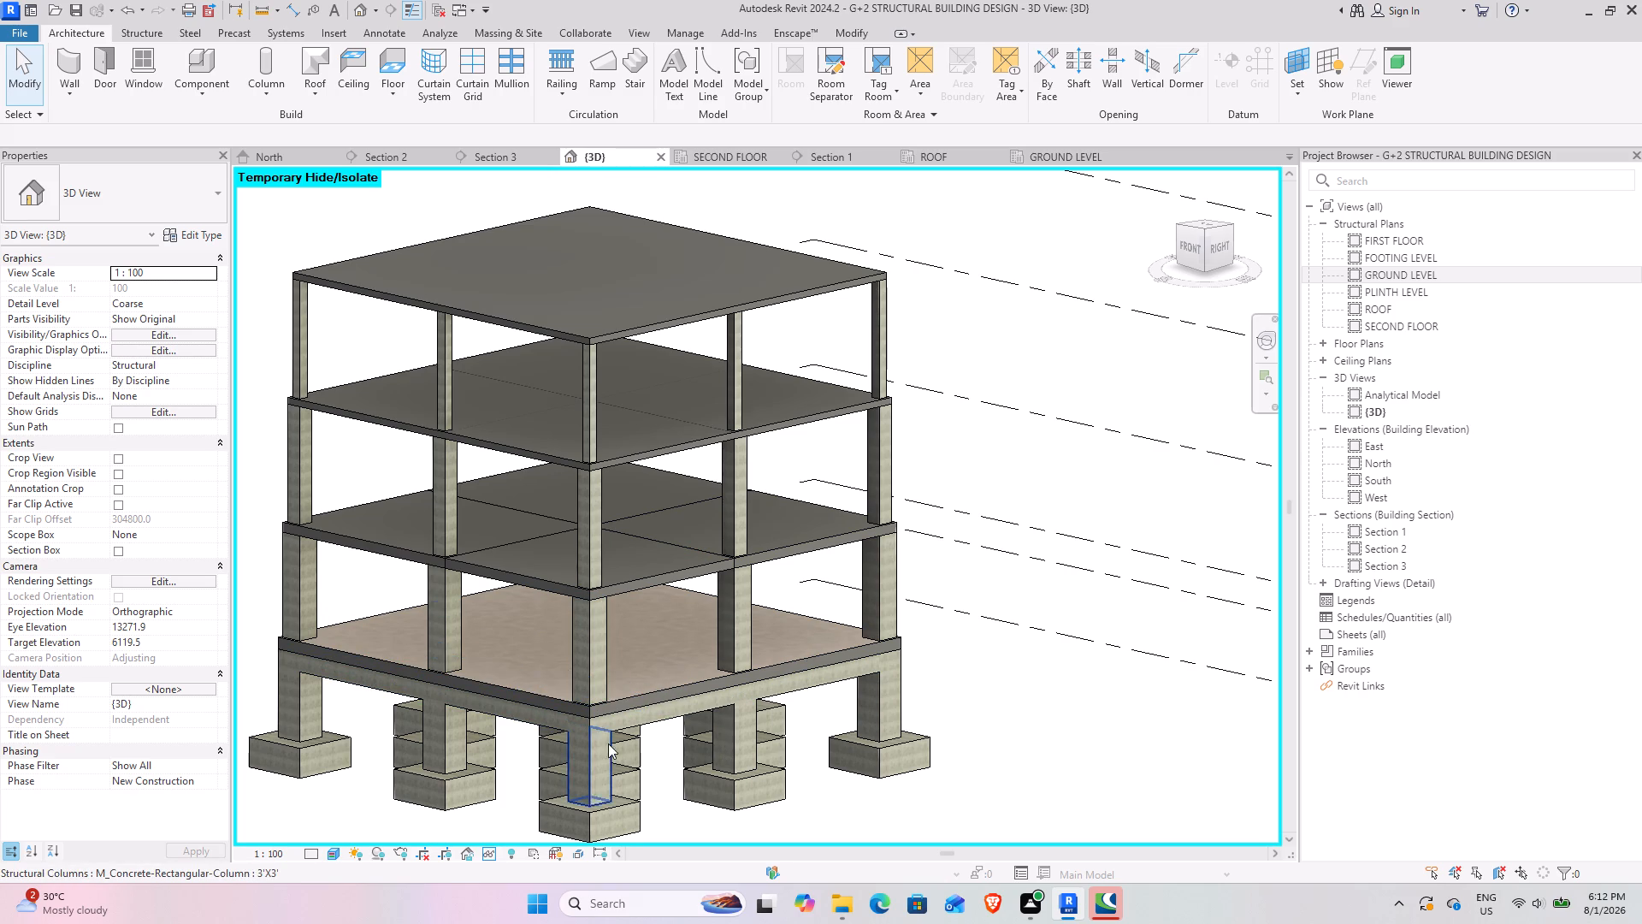
{"action": "middle_click_drag", "start_coordinate": [596, 808], "coordinate": [552, 690]}
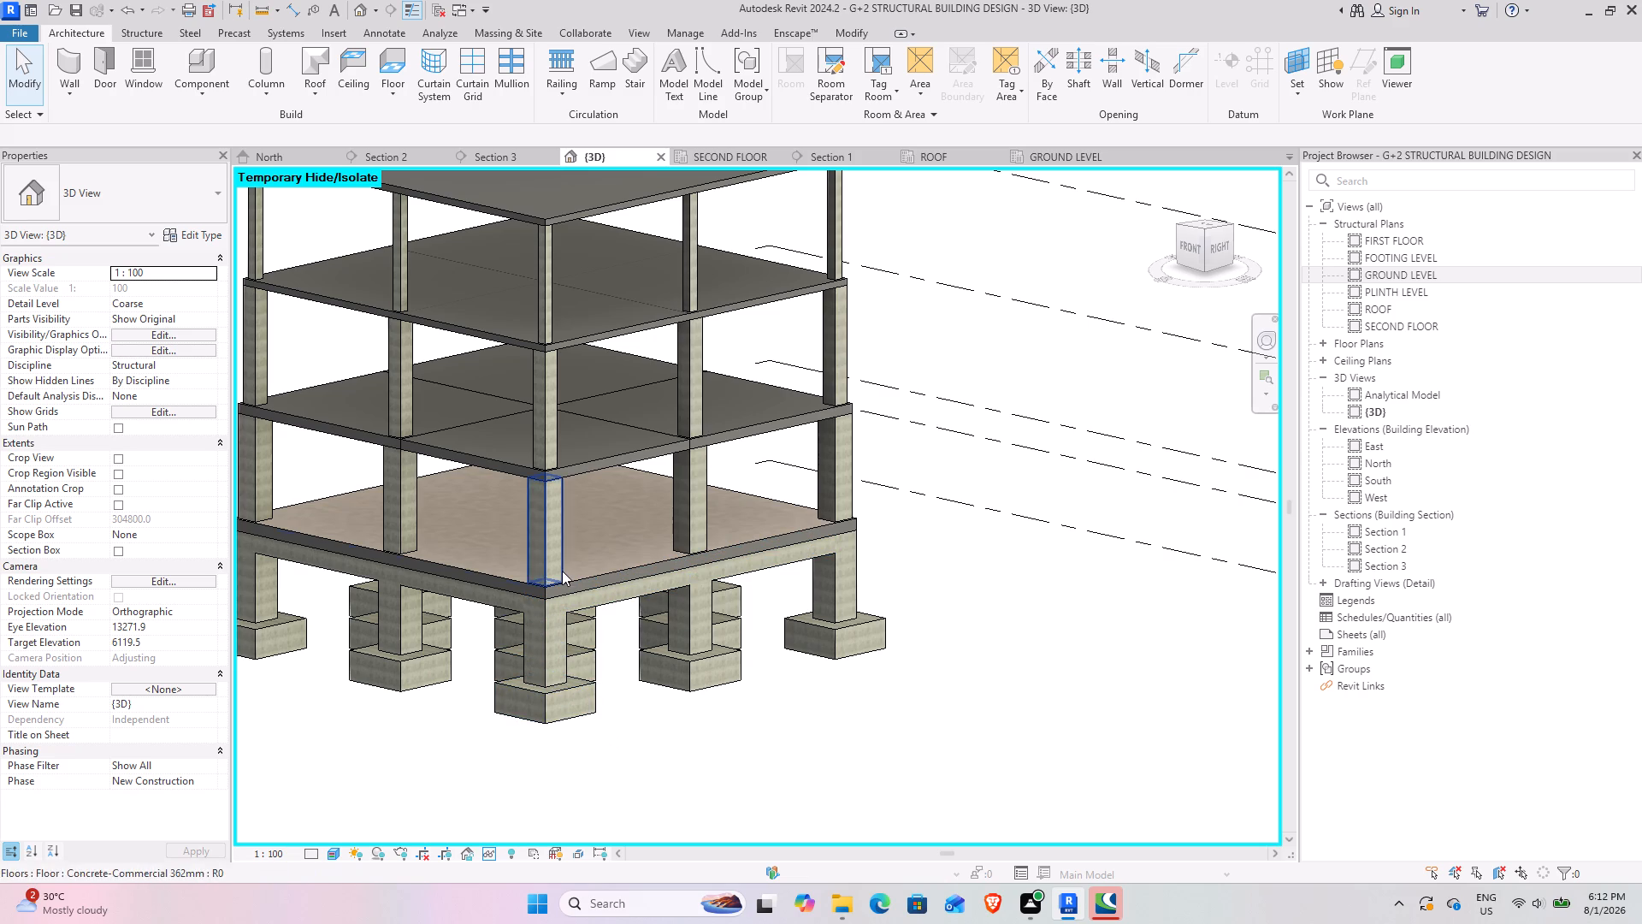
{"action": "middle_click_drag", "start_coordinate": [444, 574], "coordinate": [597, 663]}
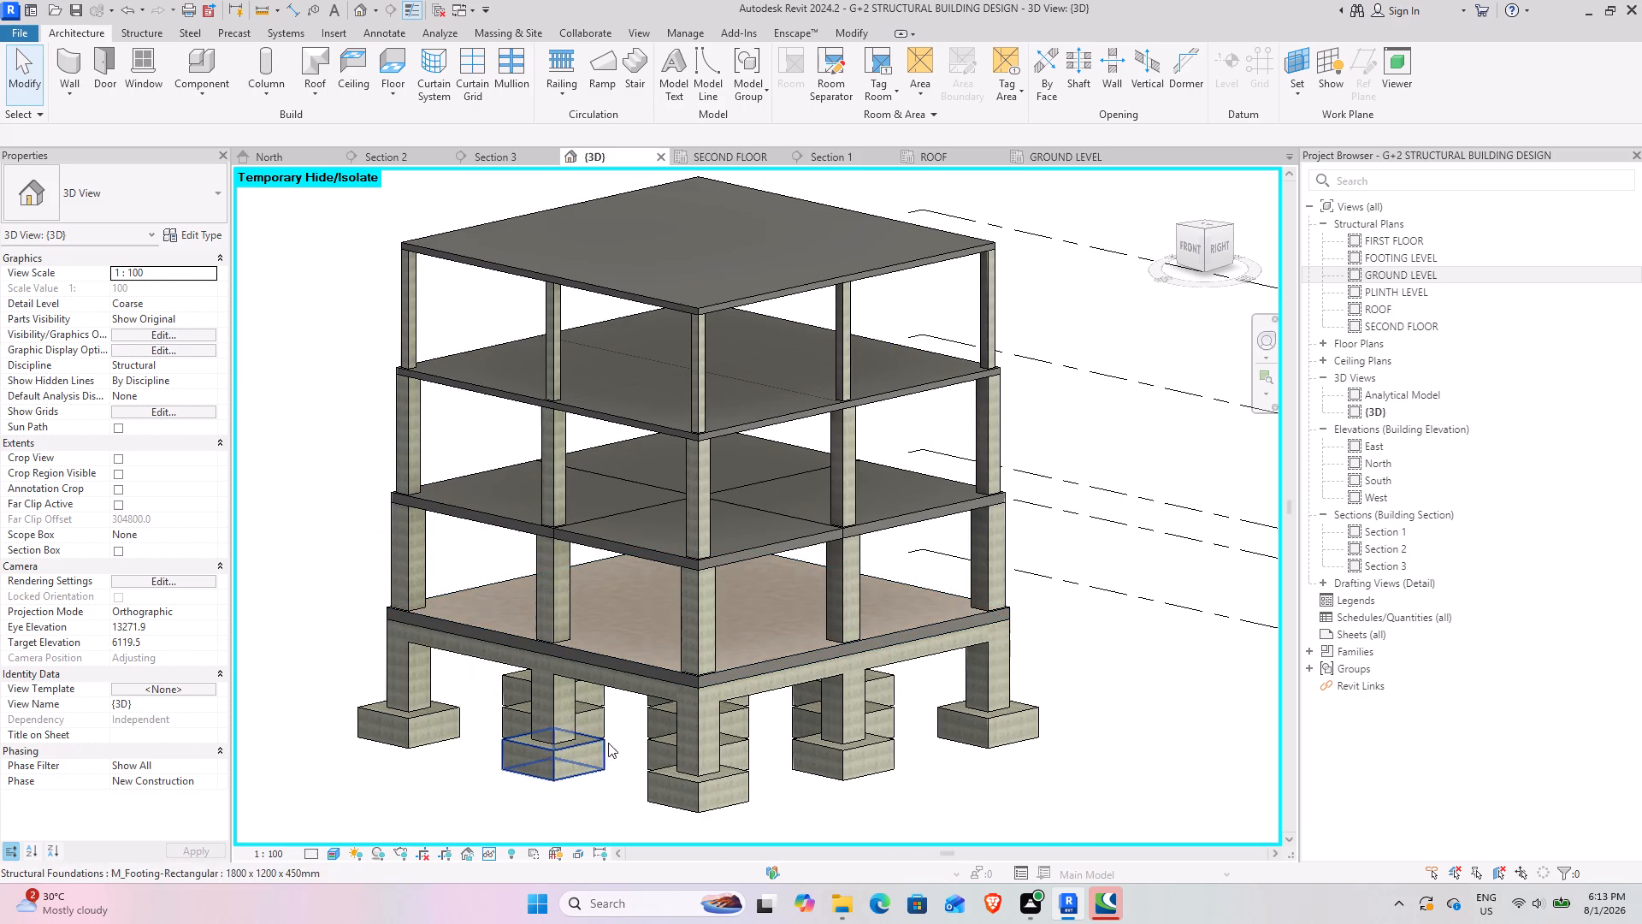
{"action": "middle_click_drag", "start_coordinate": [901, 707], "coordinate": [724, 624]}
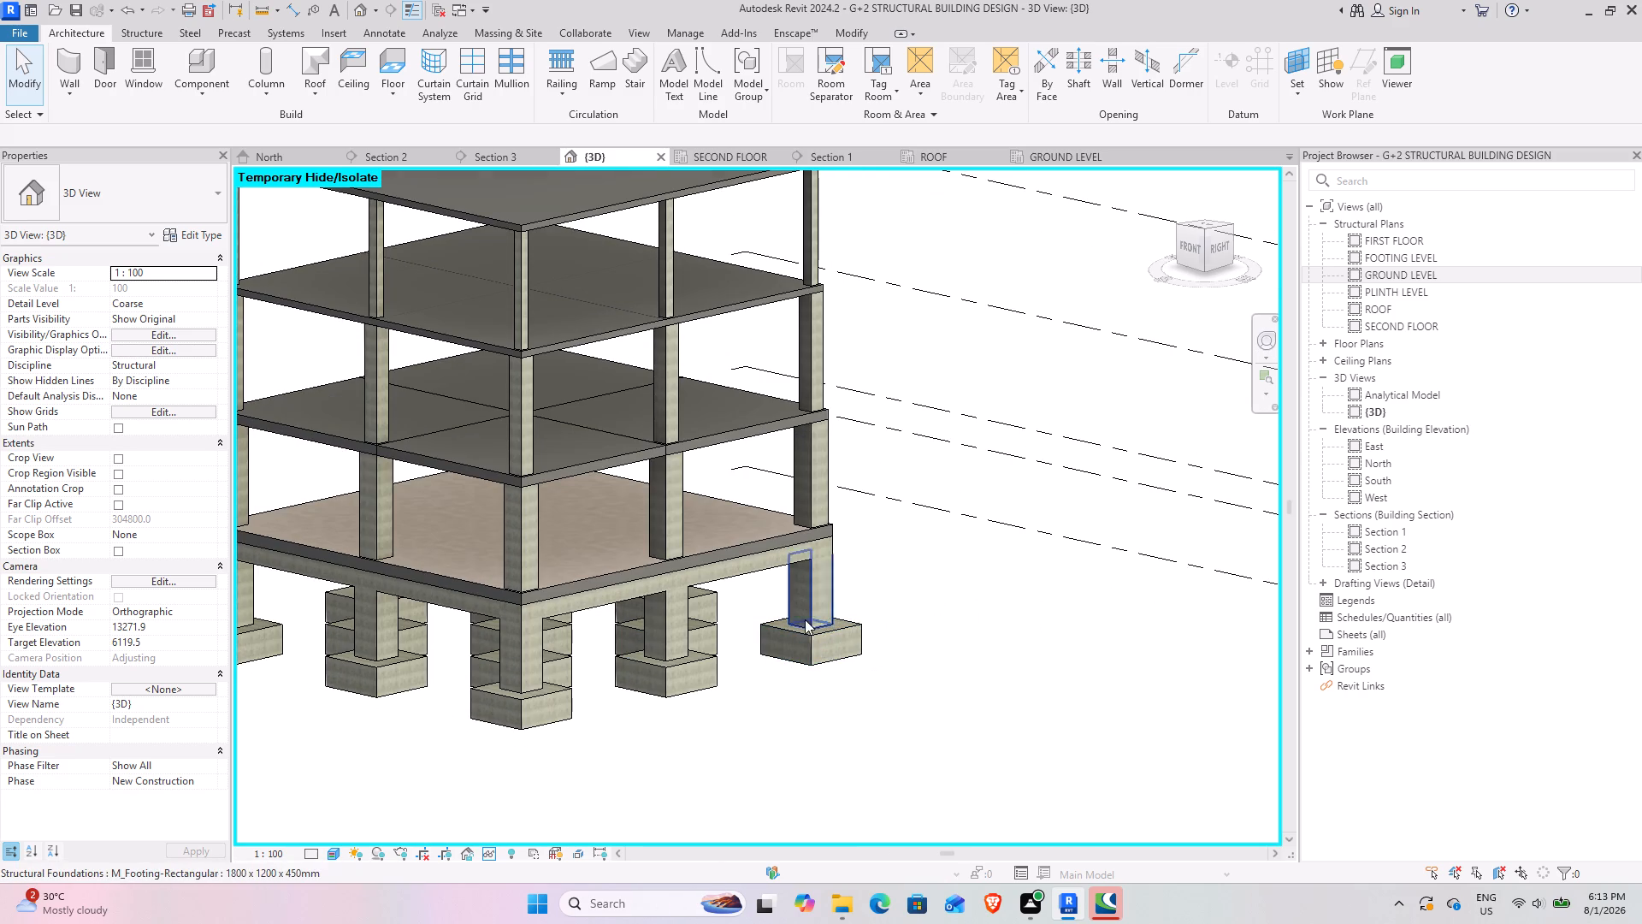
{"action": "scroll", "coordinate": [673, 564], "scroll_direction": "up", "scroll_amount": 2}
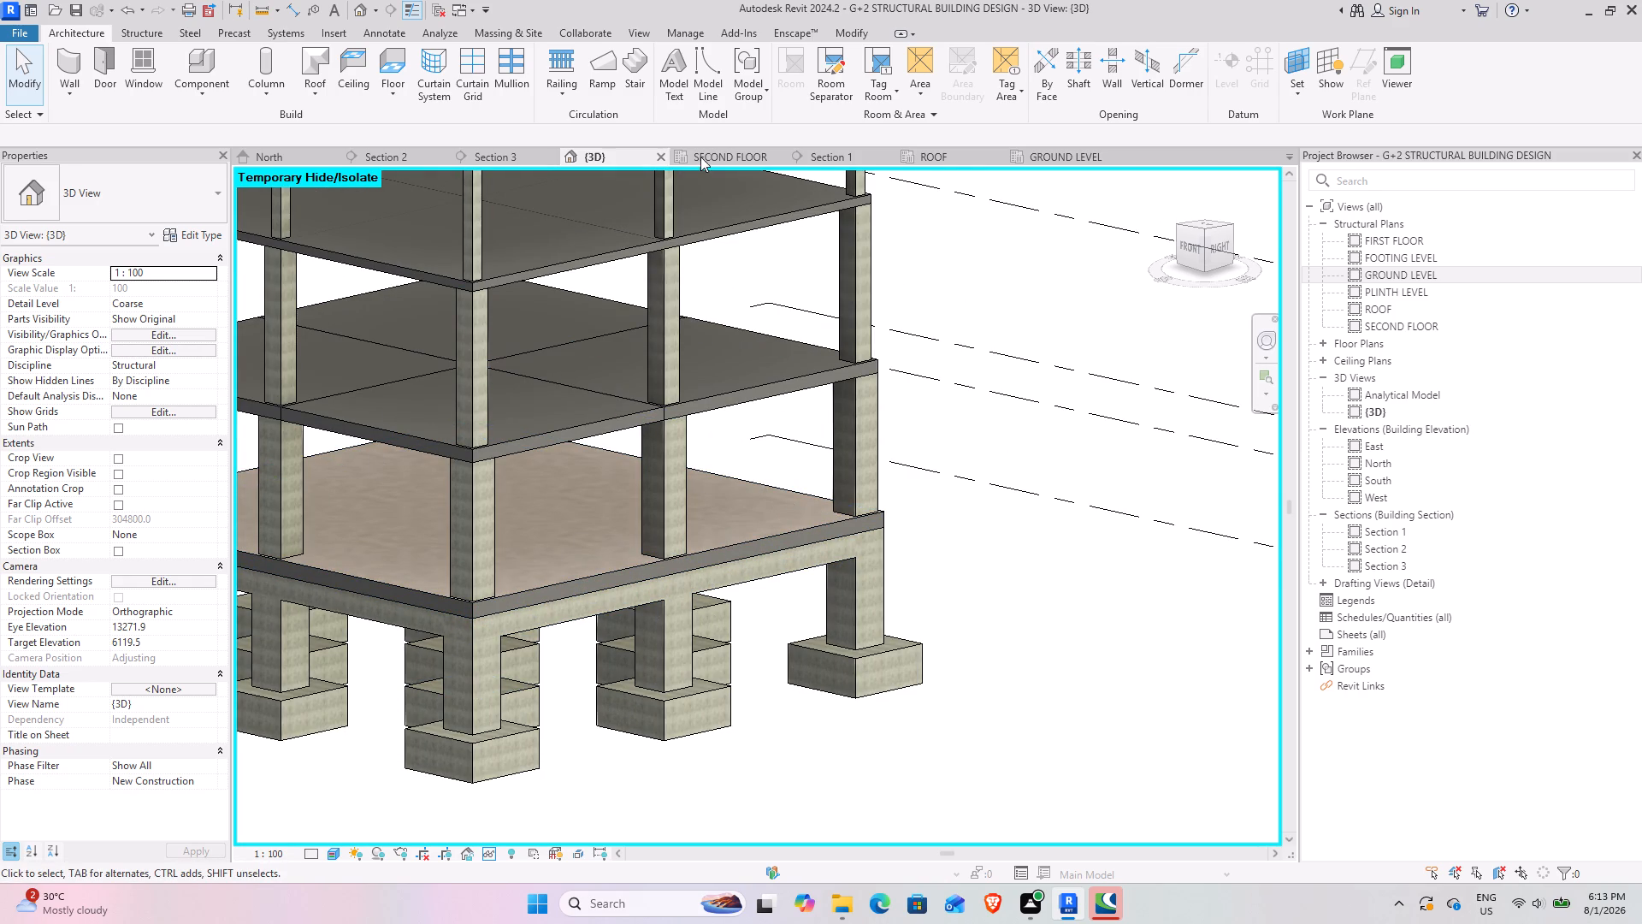
Switch to the GROUND LEVEL structural plan and examine the slab edge and column reinforcement along grids 9 and 10.
{"action": "left_click", "coordinate": [1048, 148]}
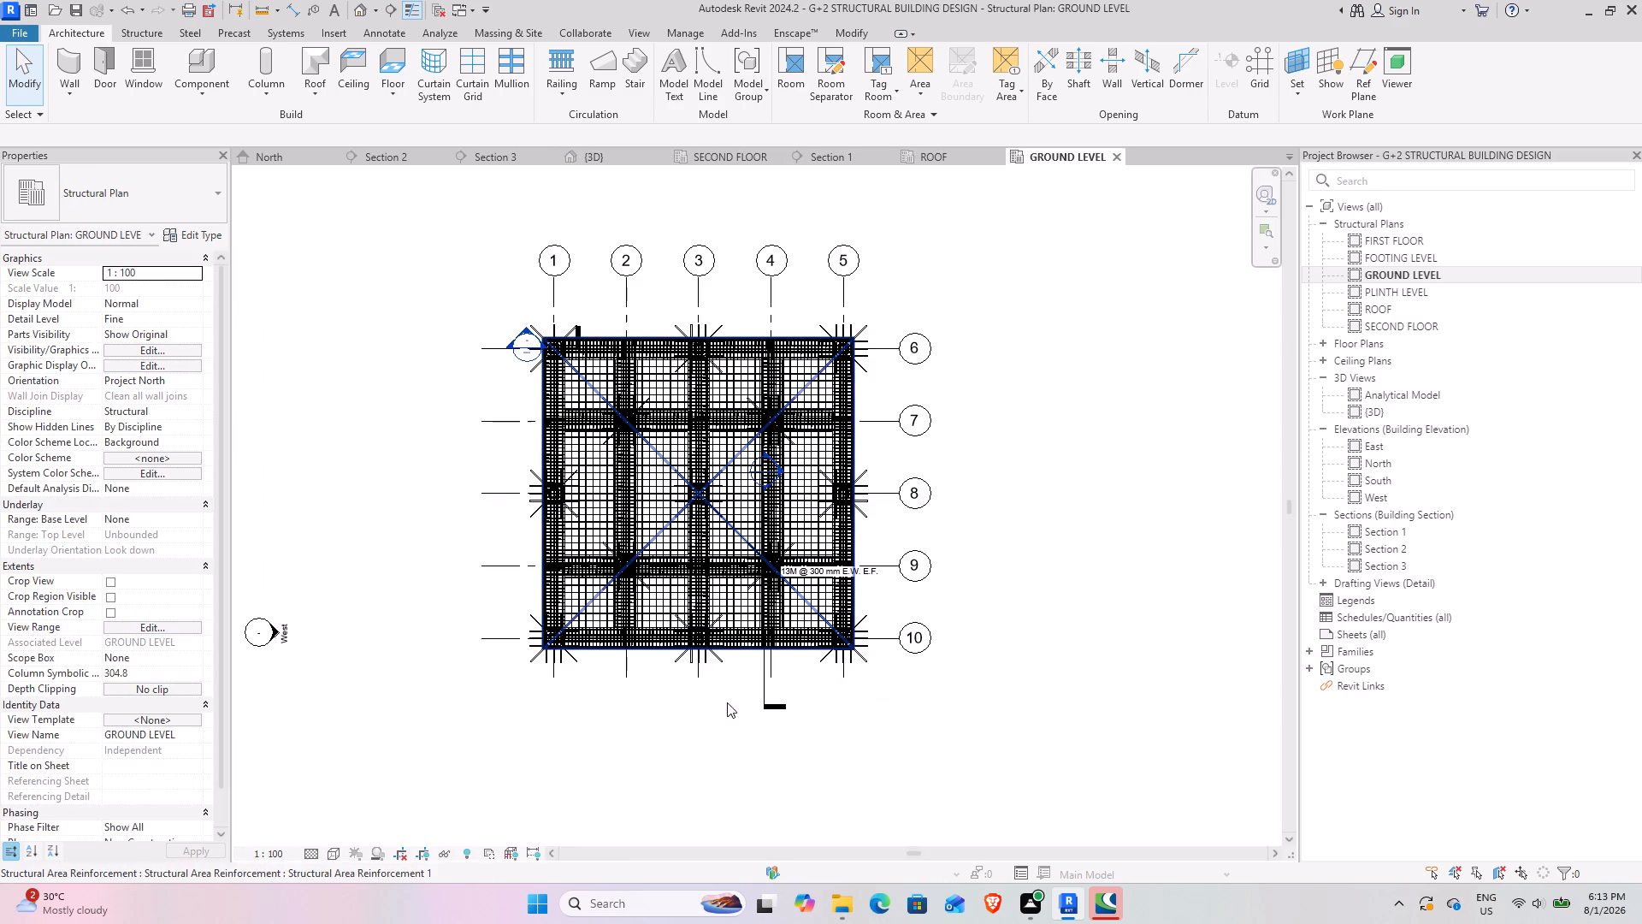
{"action": "middle_click_drag", "start_coordinate": [727, 702], "coordinate": [701, 619]}
{"action": "scroll", "coordinate": [538, 590], "scroll_direction": "up", "scroll_amount": 7}
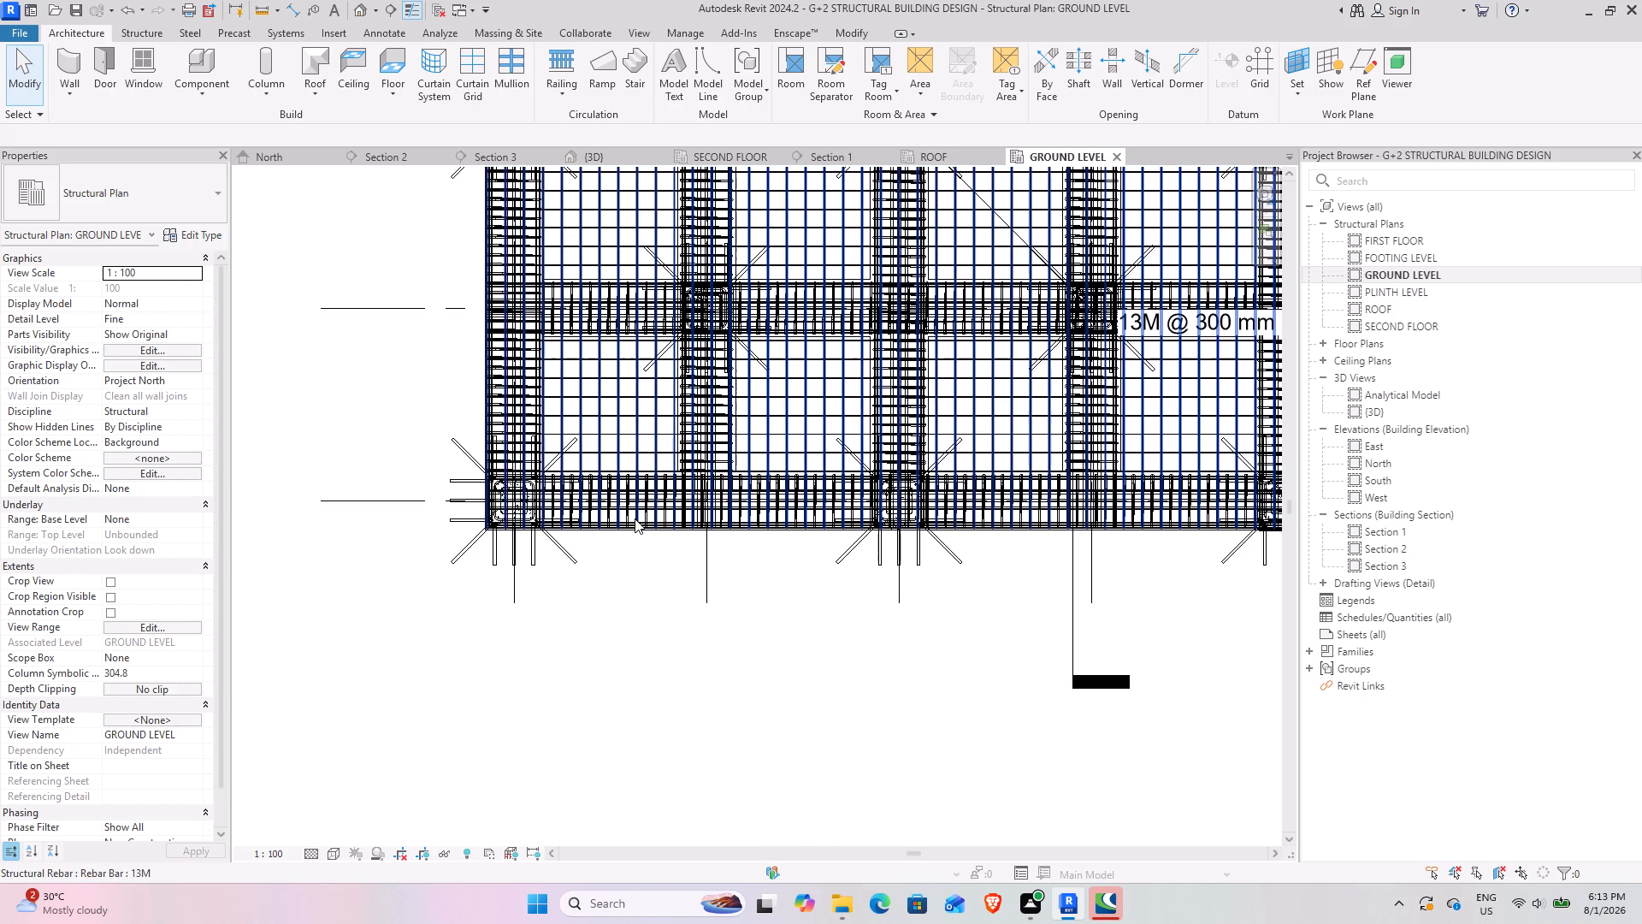
{"action": "scroll", "coordinate": [635, 518], "scroll_direction": "down", "scroll_amount": 8}
{"action": "middle_click_drag", "start_coordinate": [702, 499], "coordinate": [651, 531]}
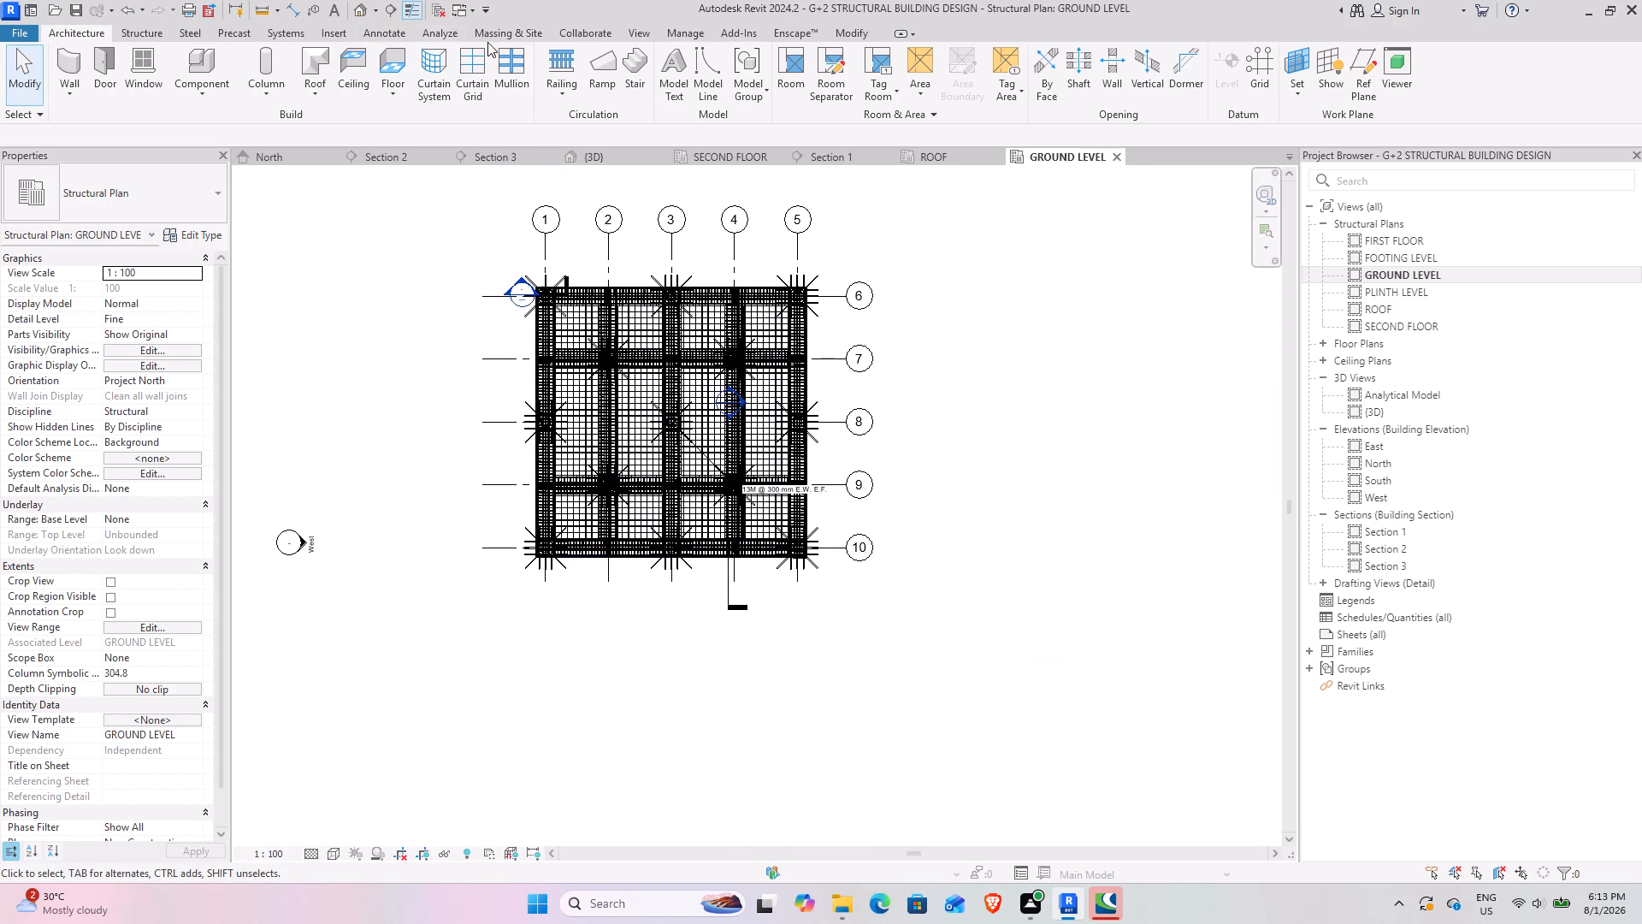
{"action": "left_click", "coordinate": [510, 33]}
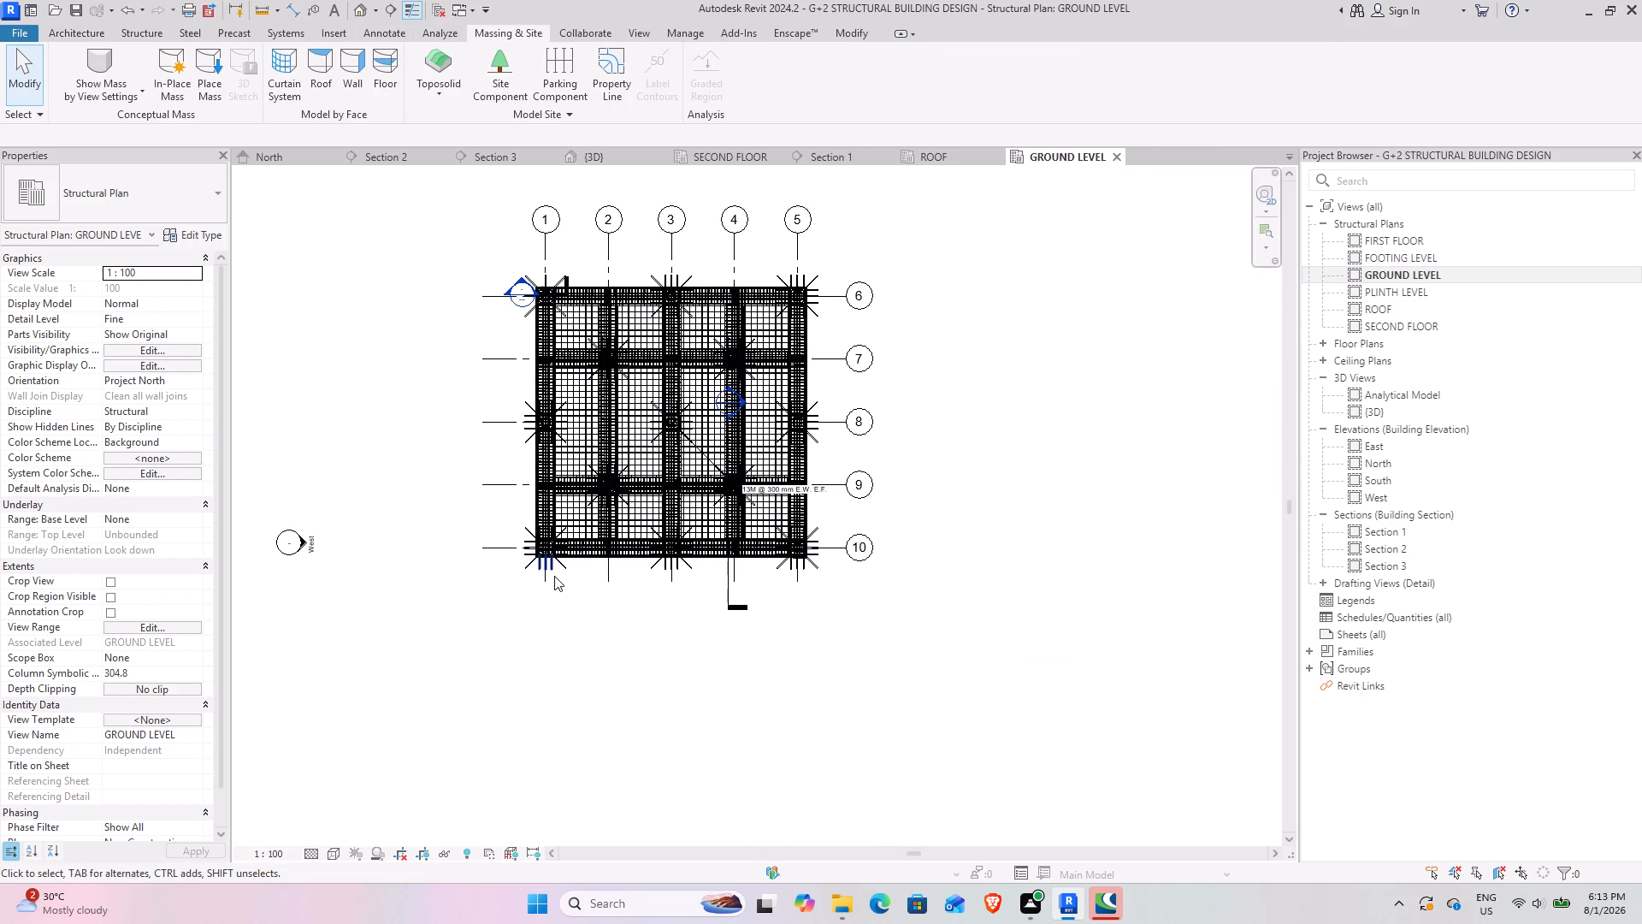
{"action": "scroll", "coordinate": [556, 575], "scroll_direction": "up", "scroll_amount": 7}
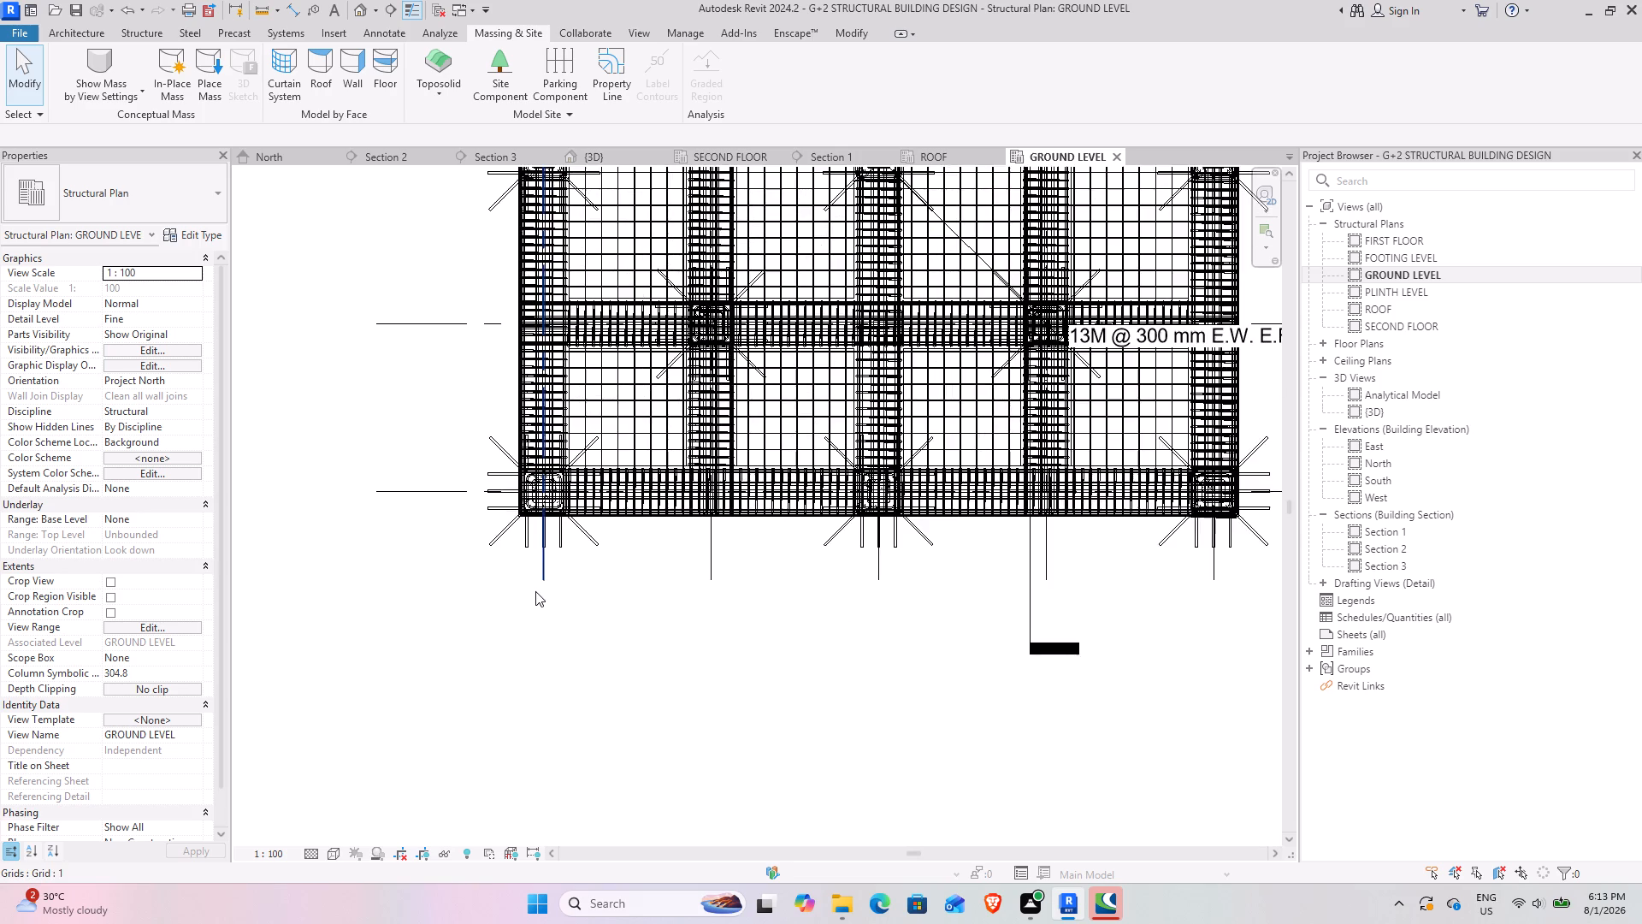
{"action": "scroll", "coordinate": [535, 591], "scroll_direction": "up", "scroll_amount": 3}
{"action": "middle_click_drag", "start_coordinate": [570, 498], "coordinate": [375, 575]}
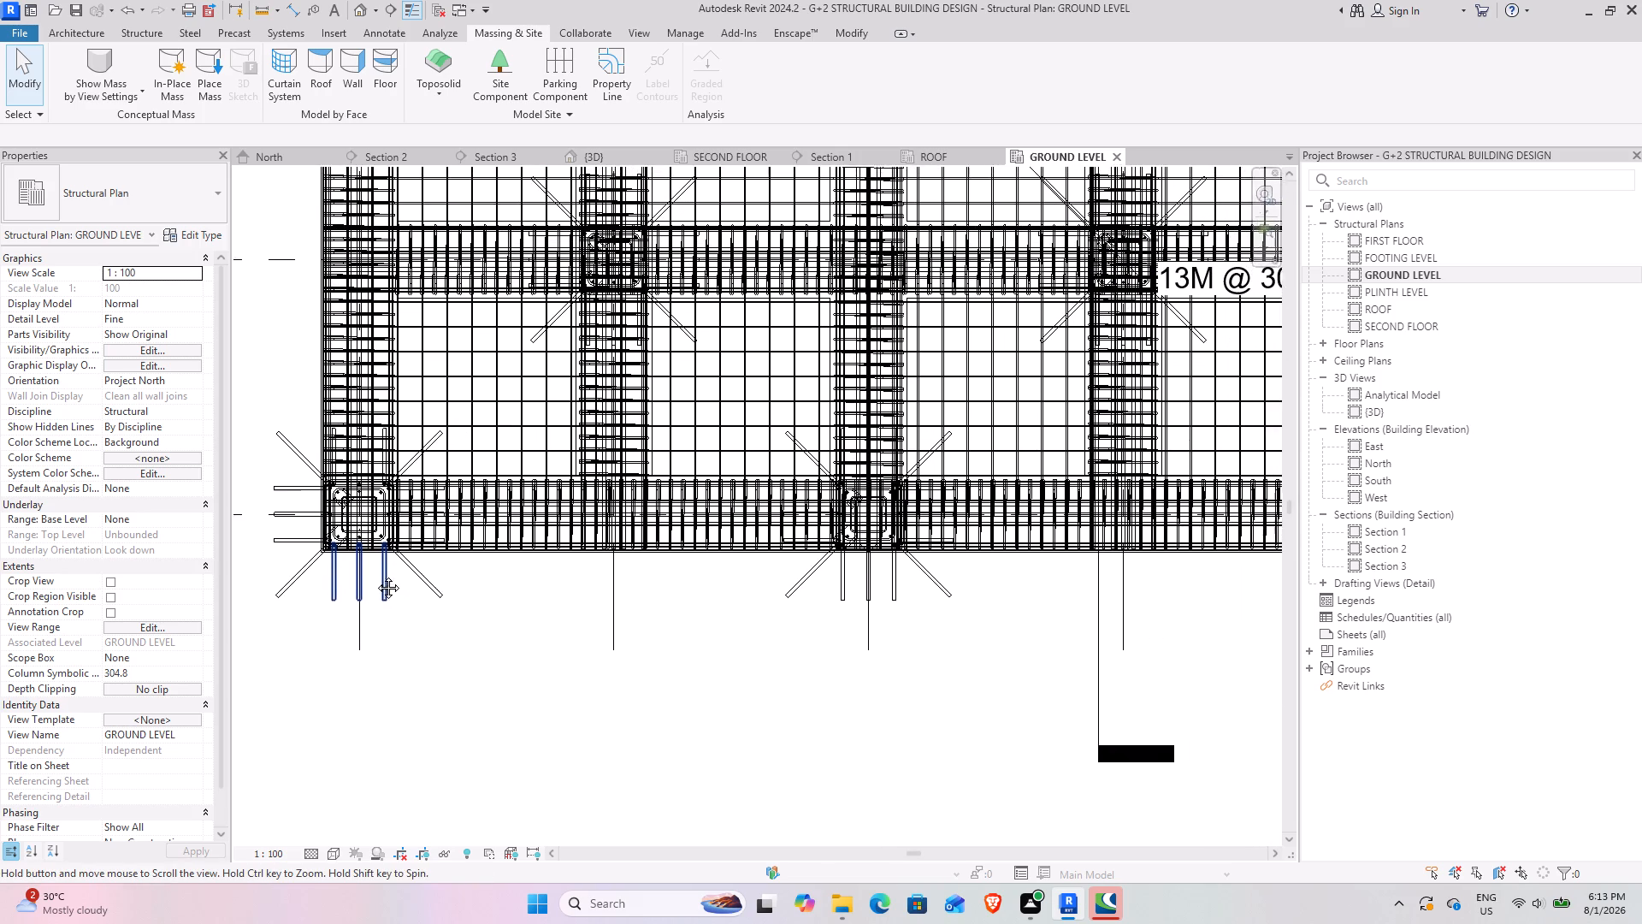
{"action": "middle_click_drag", "start_coordinate": [375, 575], "coordinate": [368, 577]}
{"action": "scroll", "coordinate": [531, 626], "scroll_direction": "down", "scroll_amount": 3}
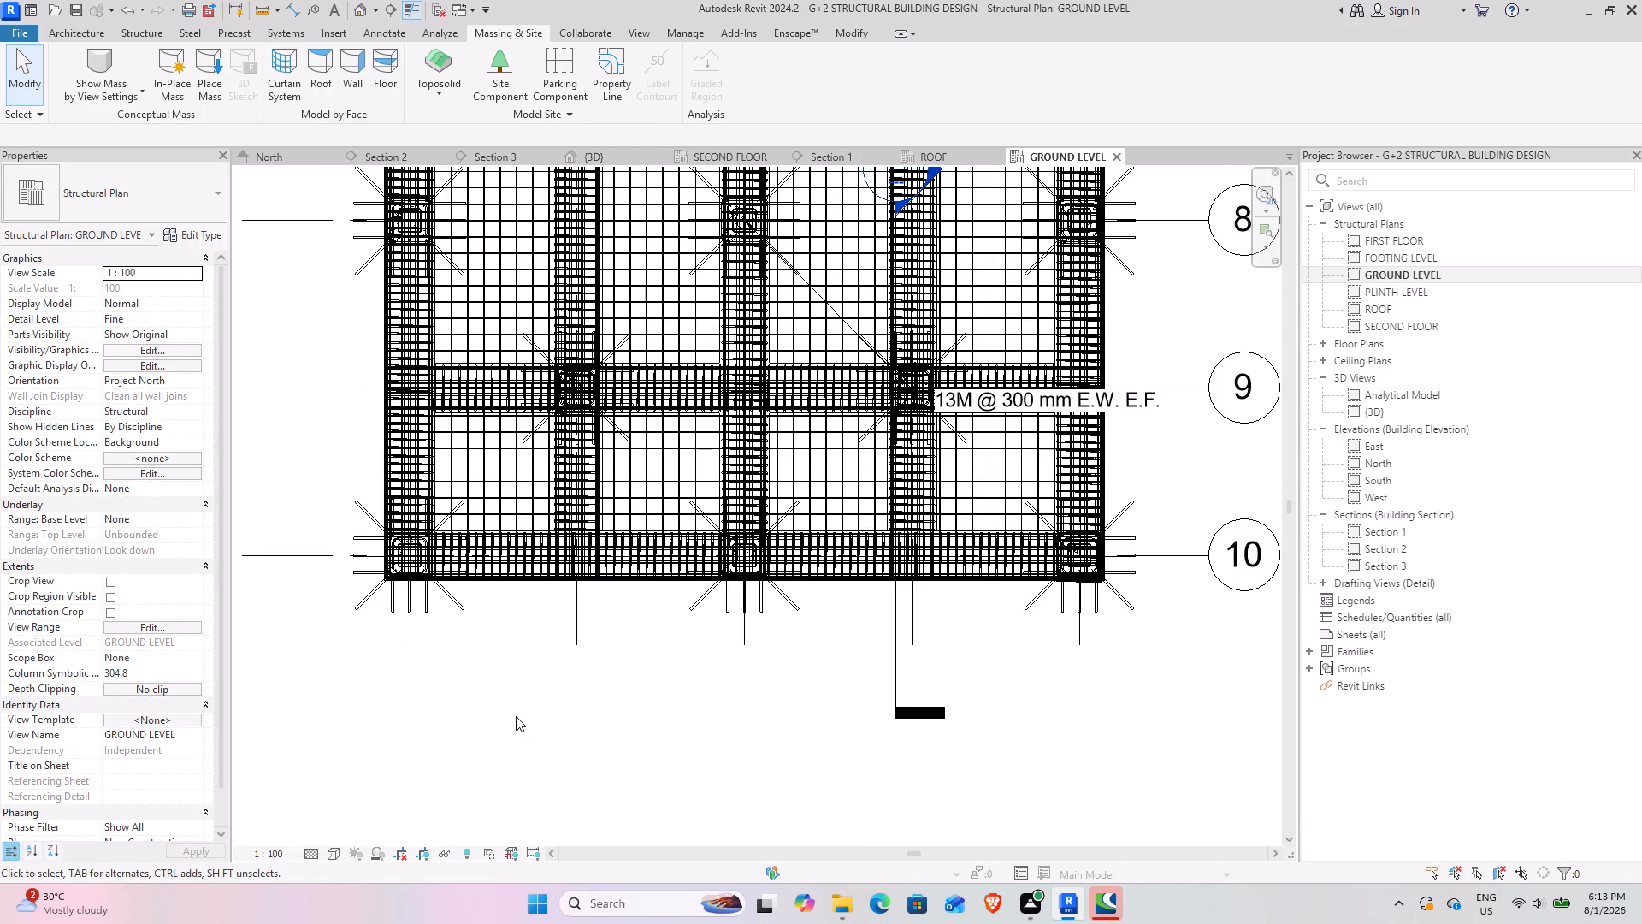
{"action": "middle_click_drag", "start_coordinate": [511, 716], "coordinate": [506, 616]}
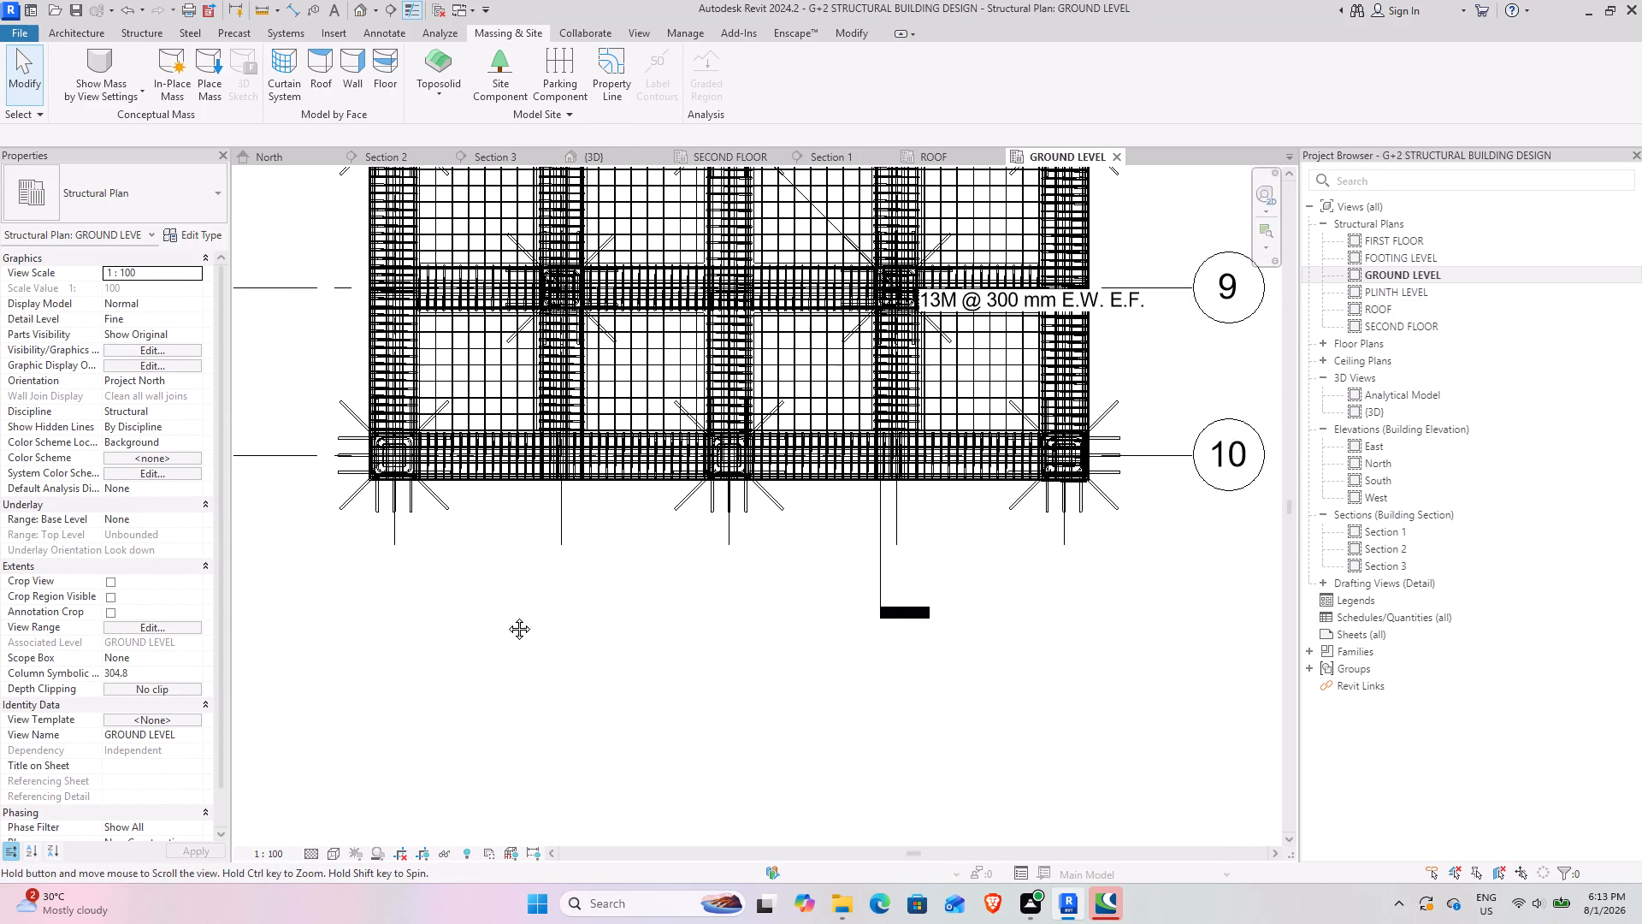
{"action": "middle_click_drag", "start_coordinate": [506, 616], "coordinate": [444, 710]}
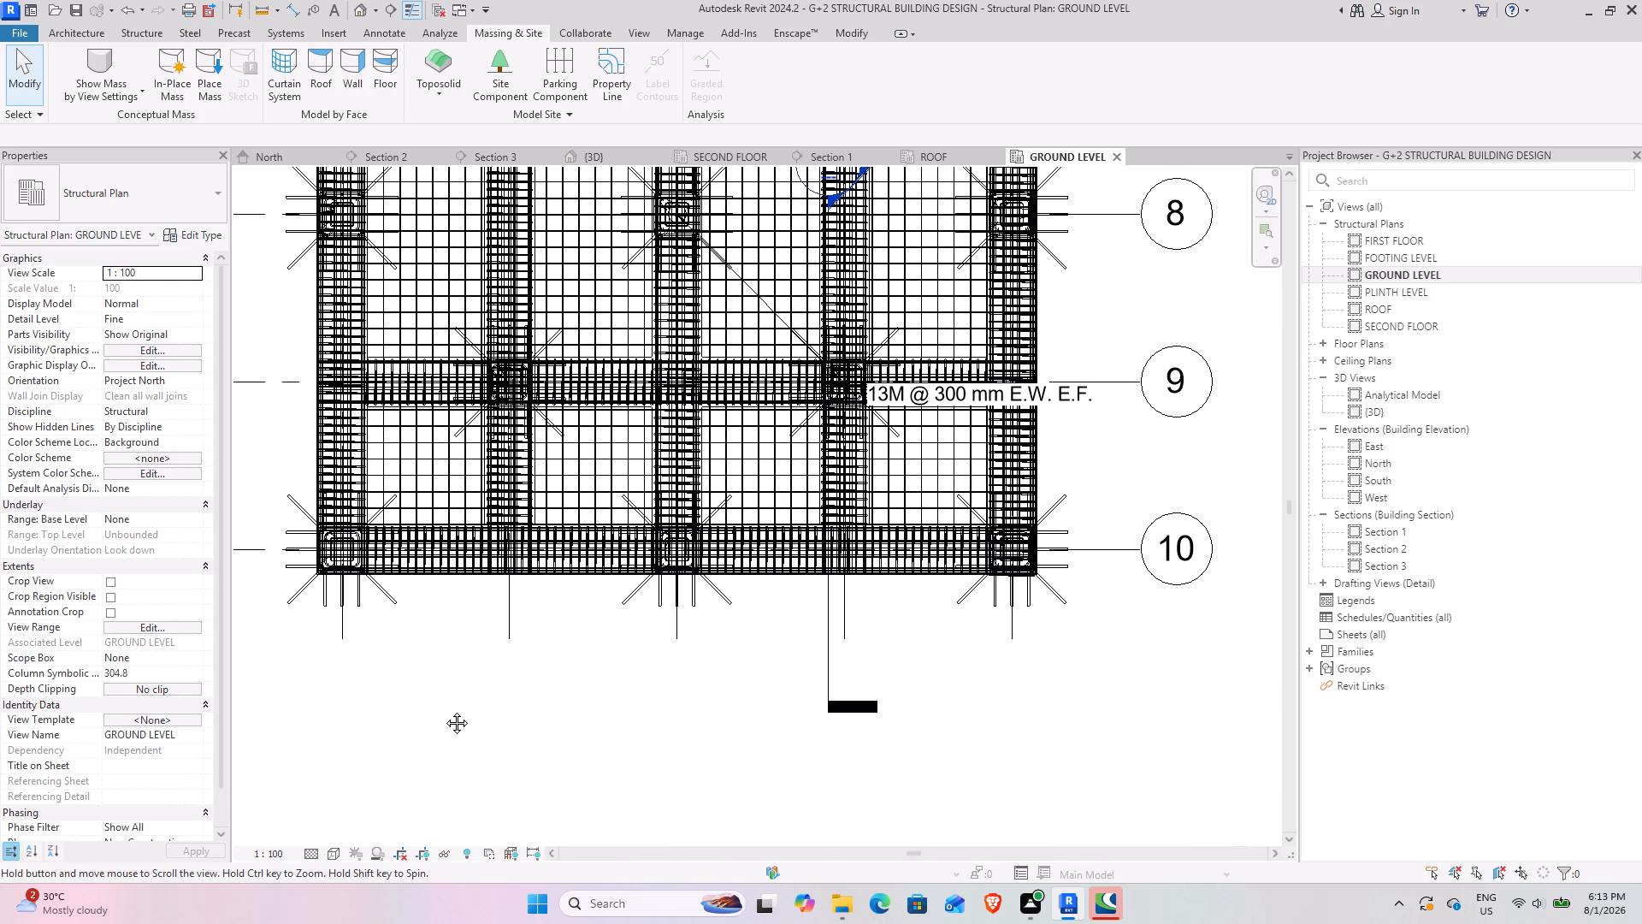
{"action": "middle_click_drag", "start_coordinate": [444, 710], "coordinate": [429, 721]}
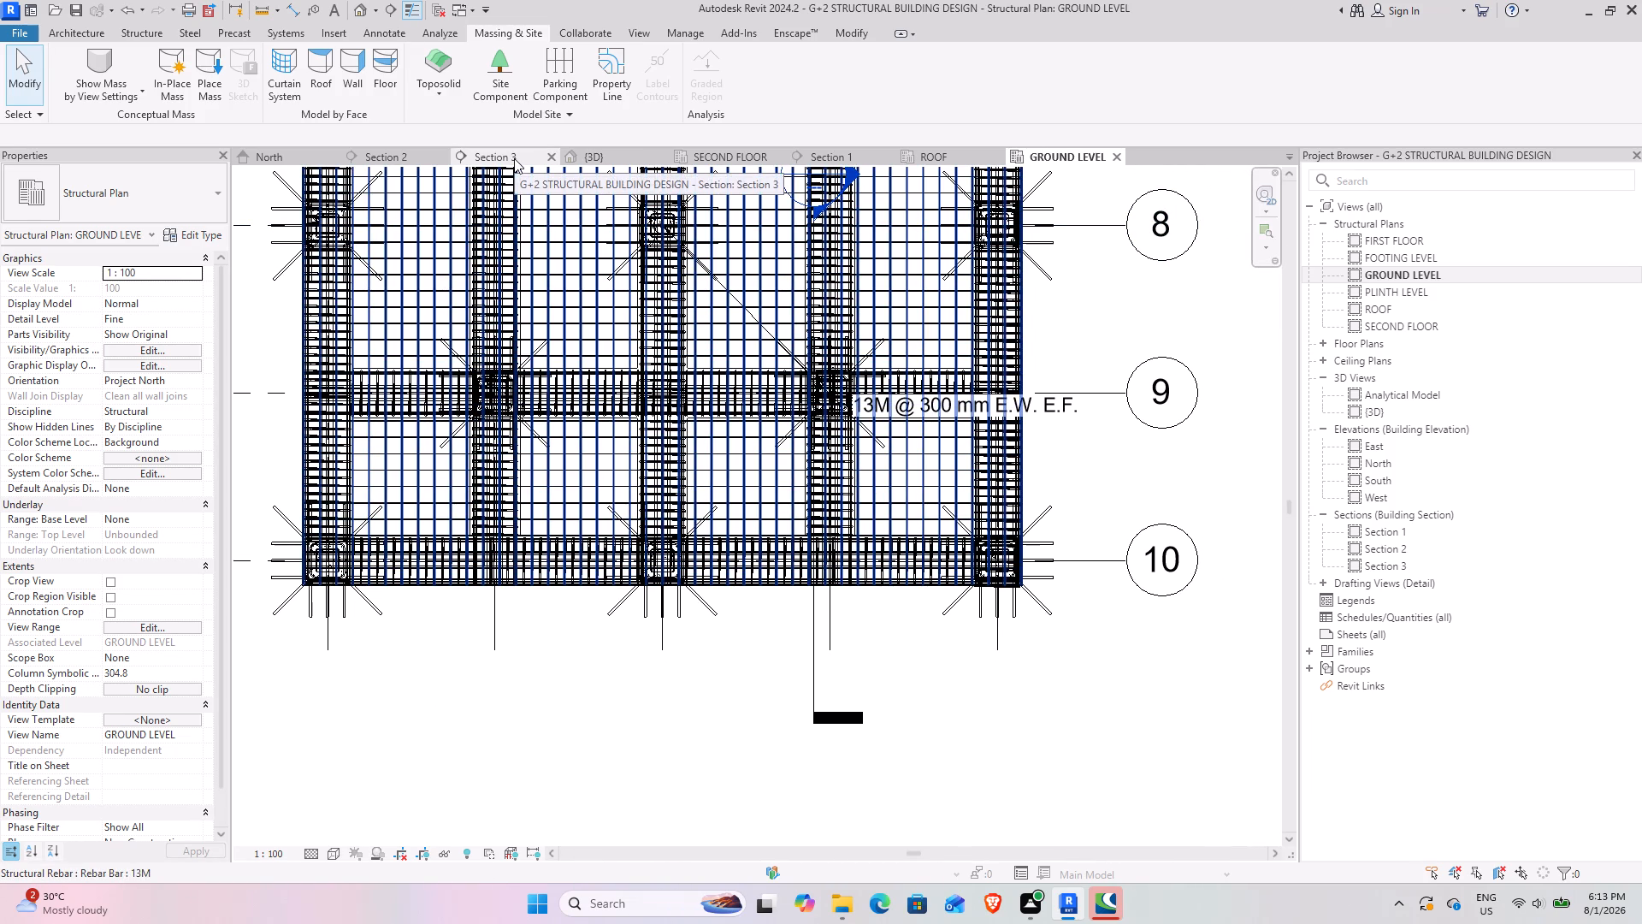
Open the North elevation and examine the footings, plinth and ground levels against the full frame height.
{"action": "left_click", "coordinate": [293, 156]}
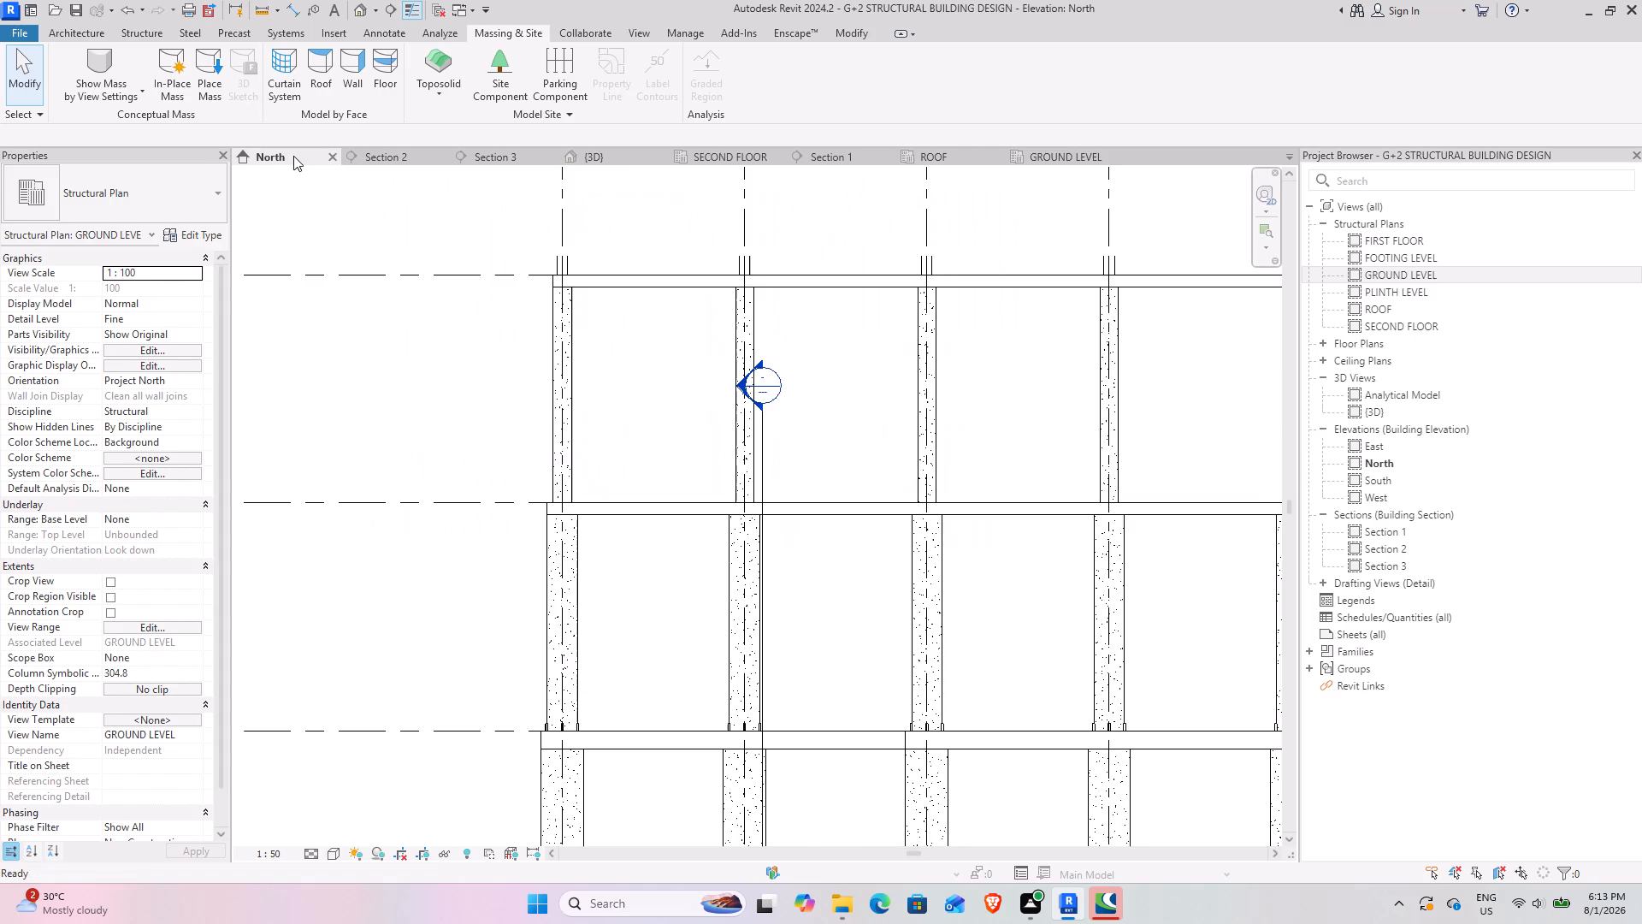
{"action": "scroll", "coordinate": [812, 575], "scroll_direction": "down", "scroll_amount": 8}
{"action": "middle_click_drag", "start_coordinate": [925, 623], "coordinate": [865, 498]}
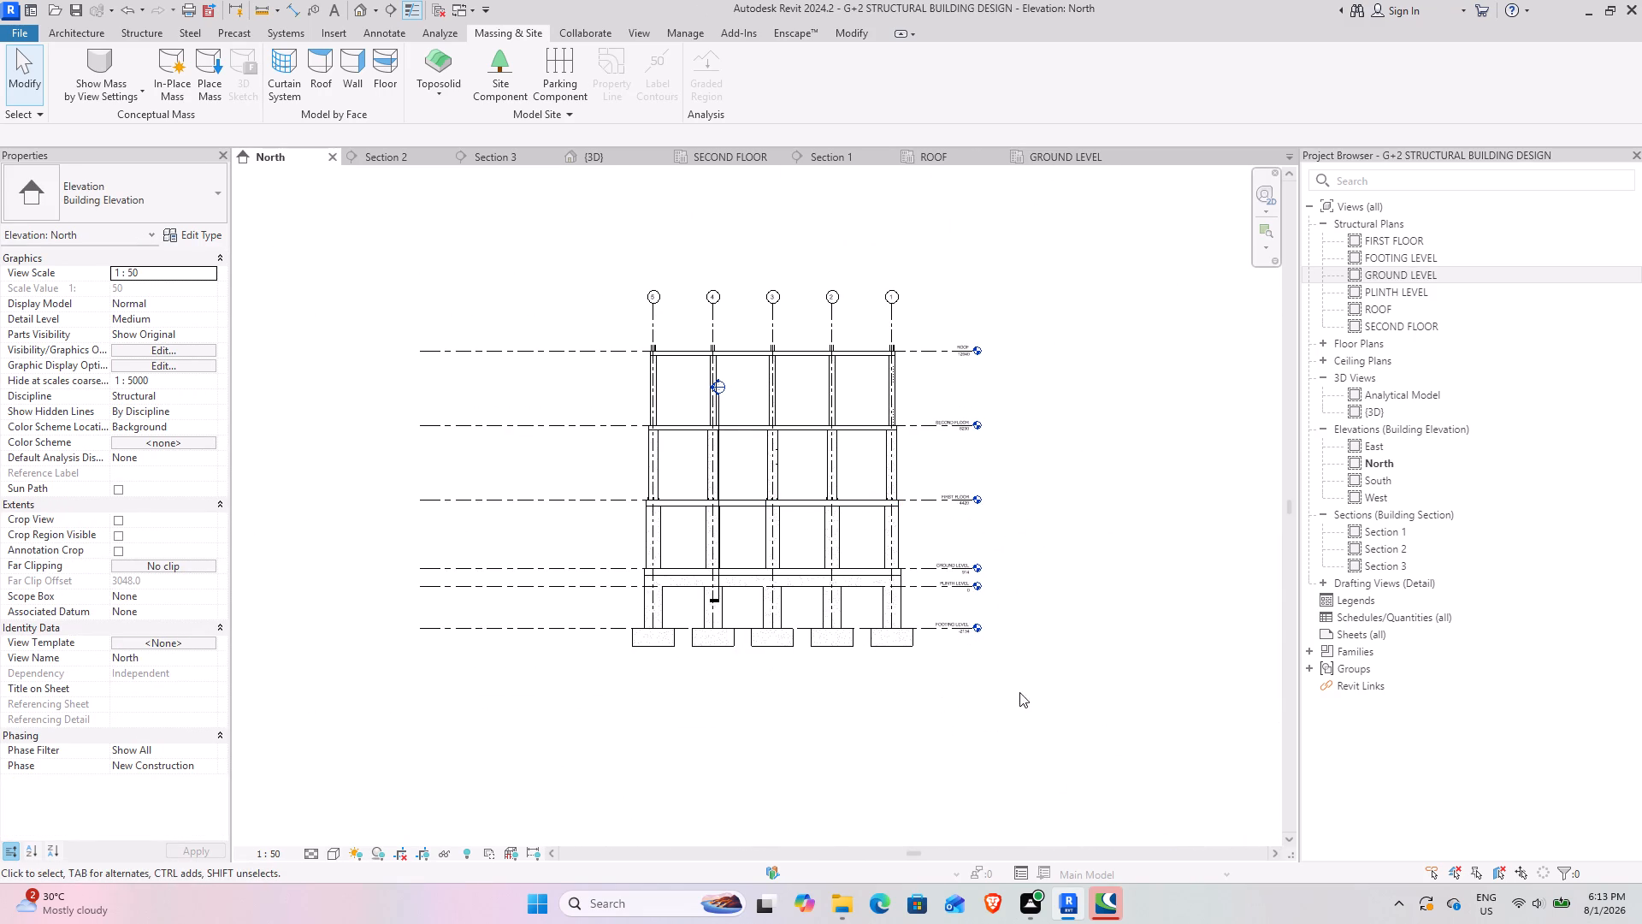
{"action": "middle_click_drag", "start_coordinate": [700, 613], "coordinate": [856, 585]}
{"action": "scroll", "coordinate": [728, 604], "scroll_direction": "up", "scroll_amount": 7}
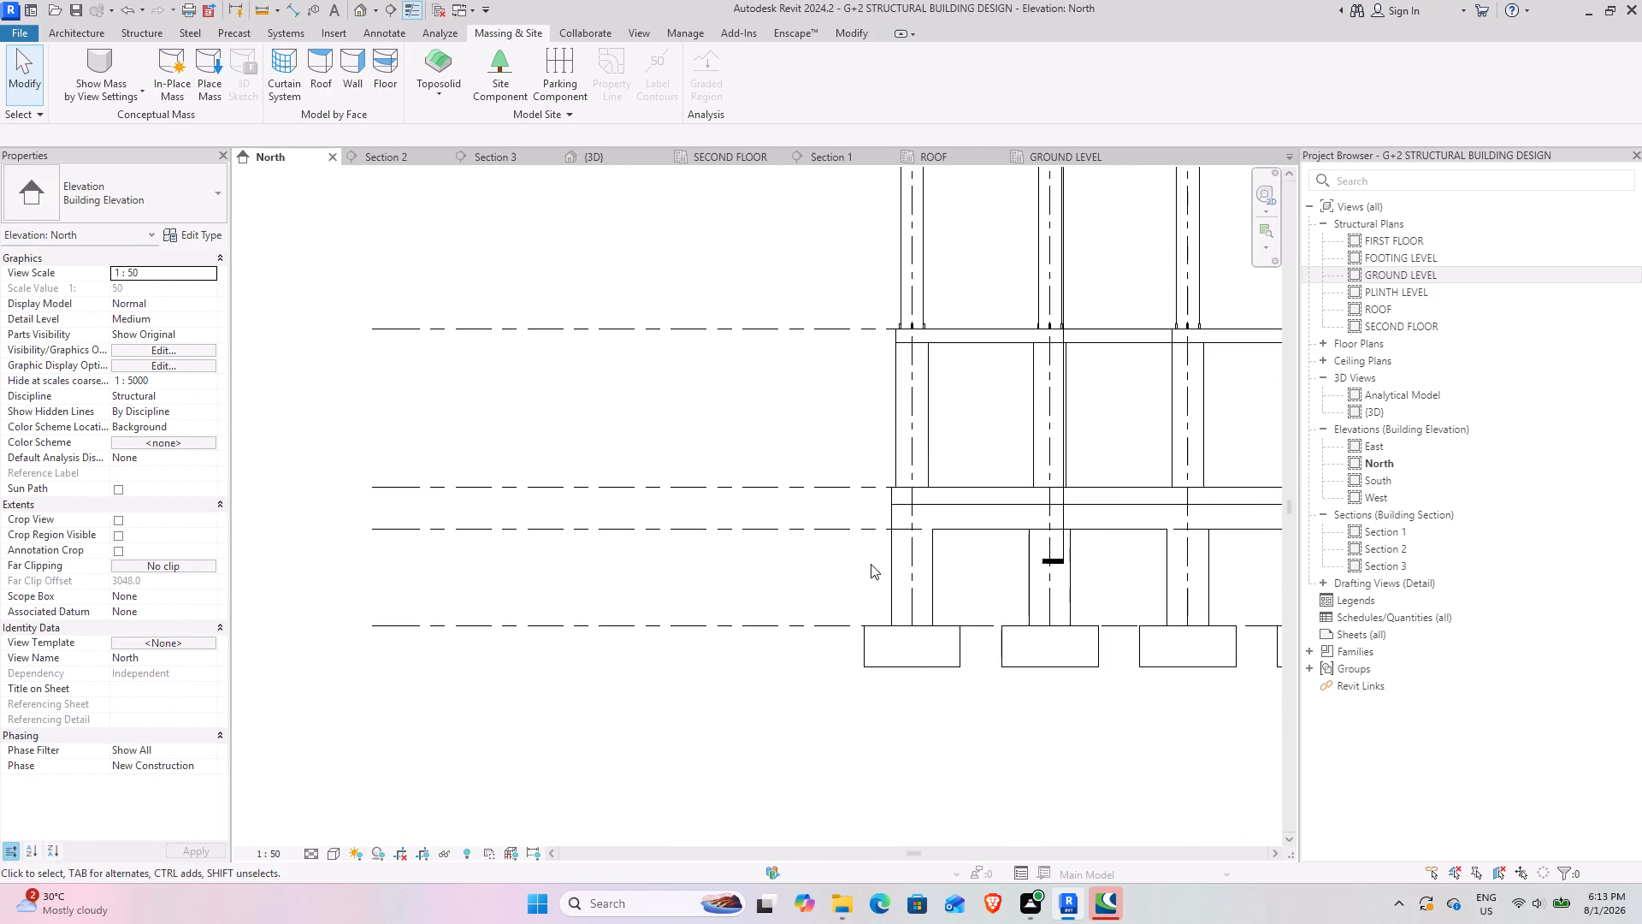
{"action": "scroll", "coordinate": [885, 605], "scroll_direction": "down", "scroll_amount": 3}
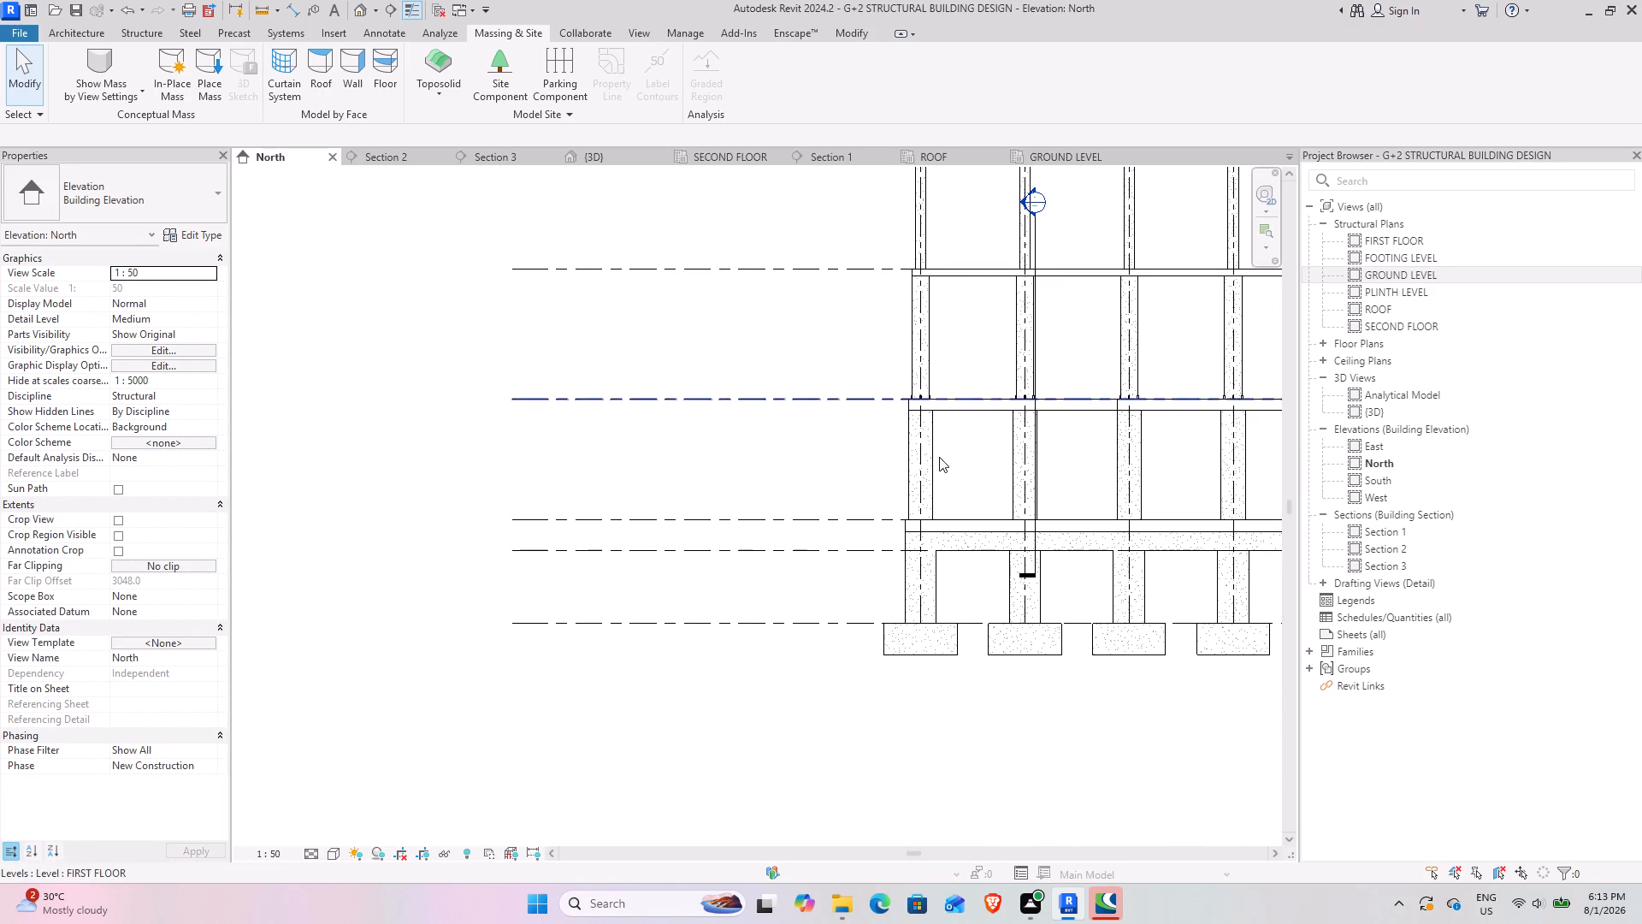
{"action": "scroll", "coordinate": [952, 464], "scroll_direction": "down", "scroll_amount": 4}
{"action": "middle_click_drag", "start_coordinate": [1033, 423], "coordinate": [750, 459]}
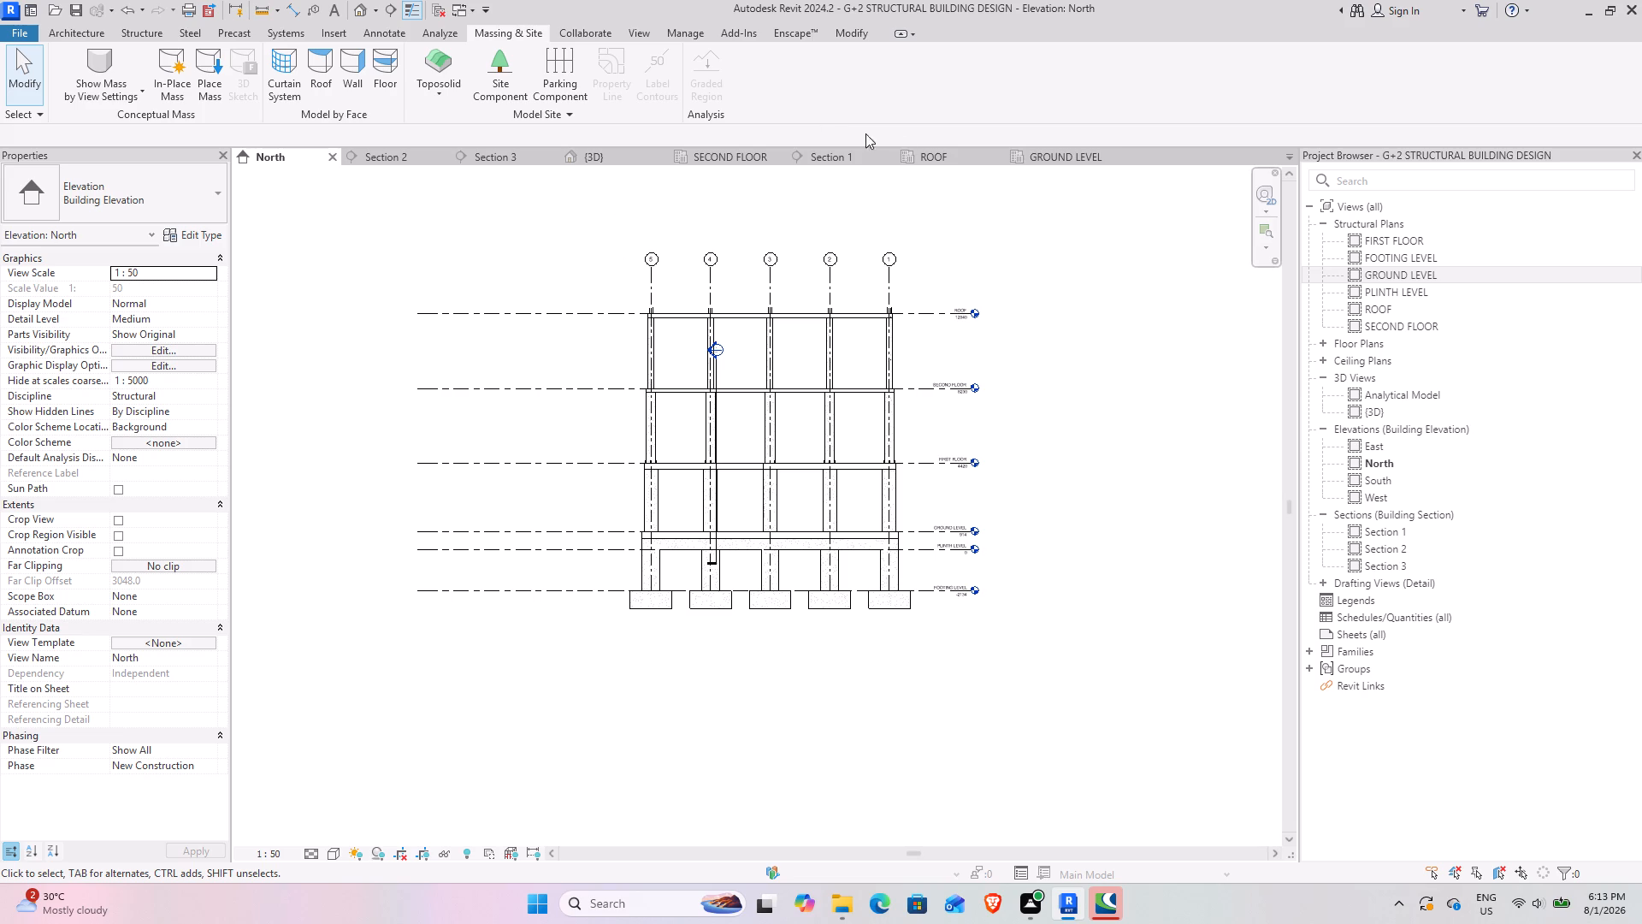
Return to the GROUND LEVEL plan and examine the building edge along grid 10 and the open area beyond it.
{"action": "left_click", "coordinate": [1042, 163]}
{"action": "scroll", "coordinate": [777, 508], "scroll_direction": "down", "scroll_amount": 3}
{"action": "middle_click_drag", "start_coordinate": [816, 615], "coordinate": [801, 500]}
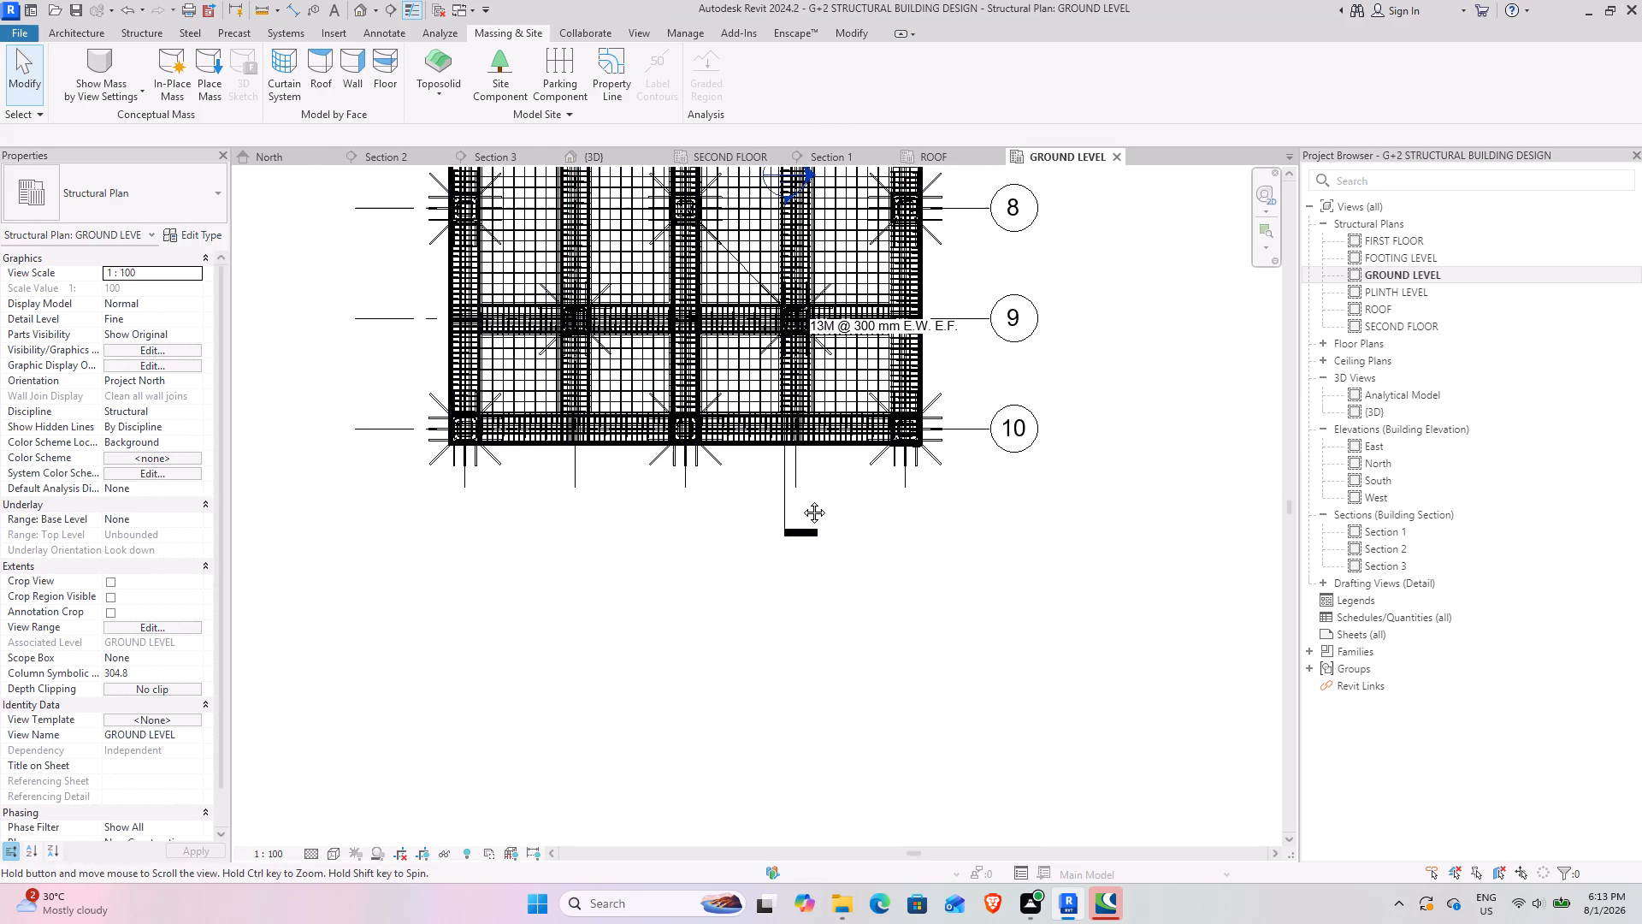
{"action": "middle_click_drag", "start_coordinate": [801, 500], "coordinate": [801, 515]}
{"action": "middle_click_drag", "start_coordinate": [632, 553], "coordinate": [686, 465]}
{"action": "scroll", "coordinate": [661, 499], "scroll_direction": "up", "scroll_amount": 3}
{"action": "middle_click_drag", "start_coordinate": [667, 497], "coordinate": [666, 499]}
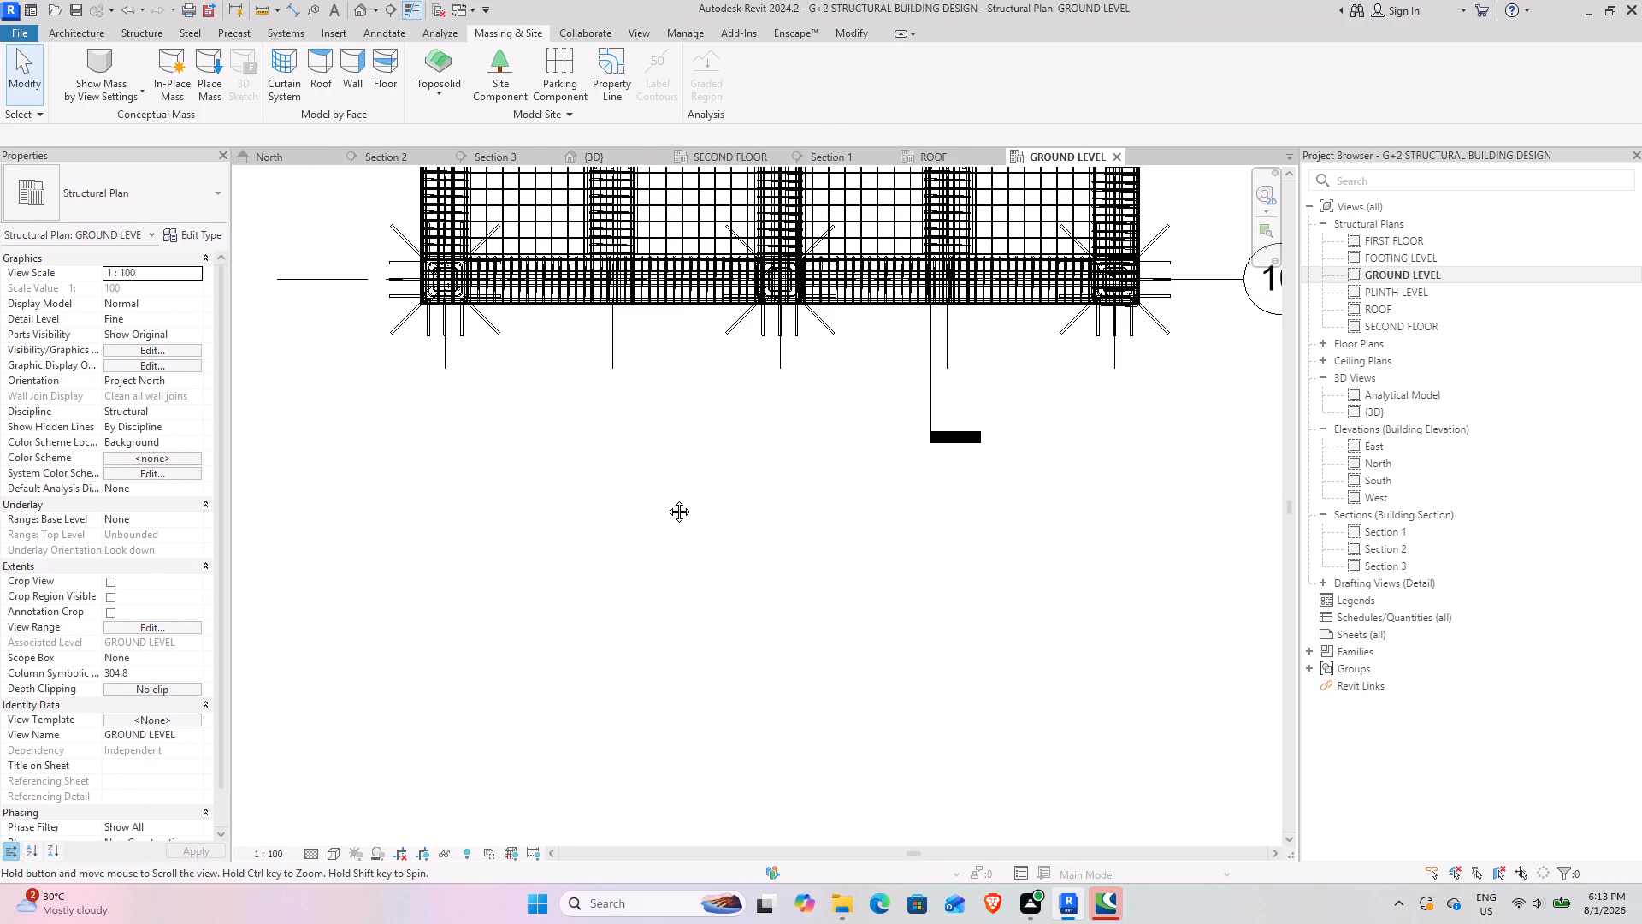
{"action": "middle_click_drag", "start_coordinate": [666, 499], "coordinate": [652, 563]}
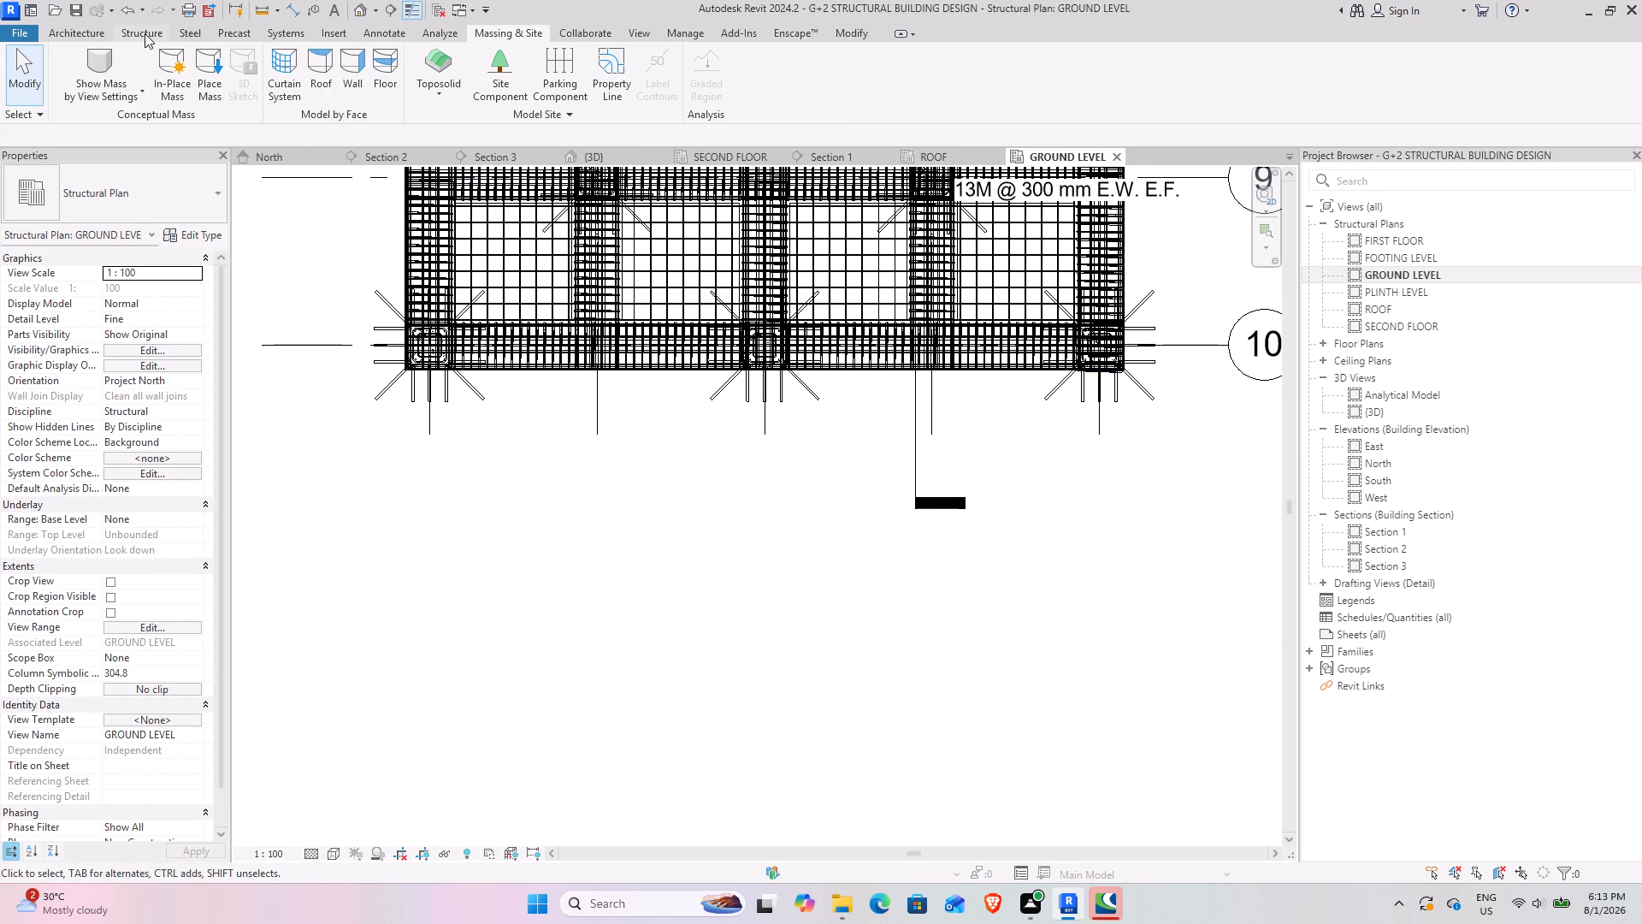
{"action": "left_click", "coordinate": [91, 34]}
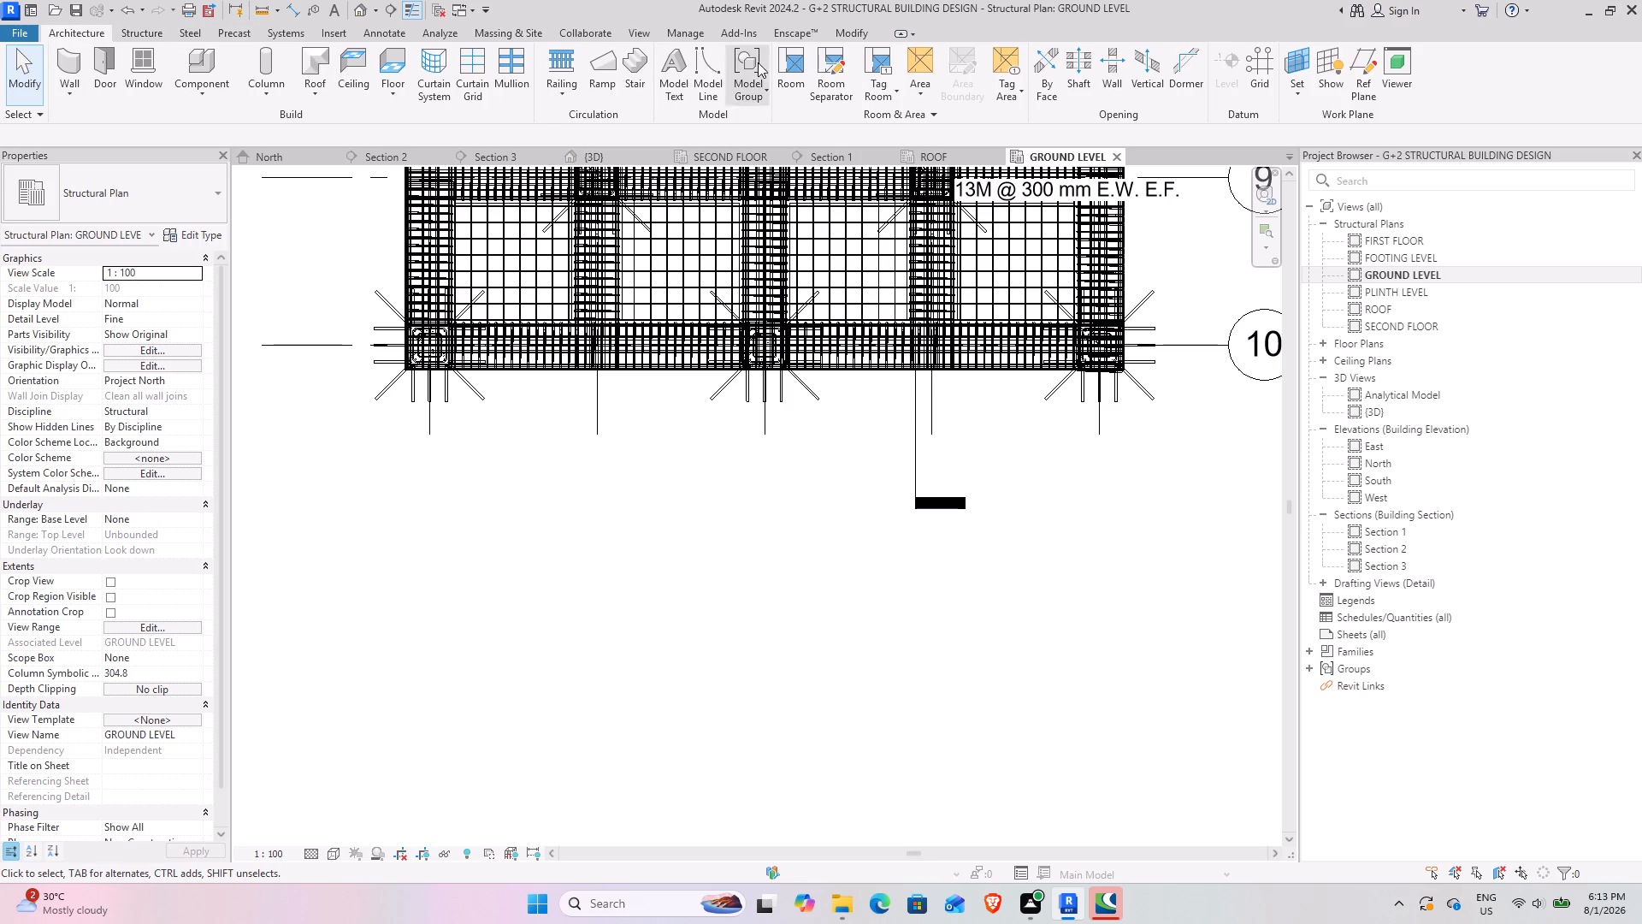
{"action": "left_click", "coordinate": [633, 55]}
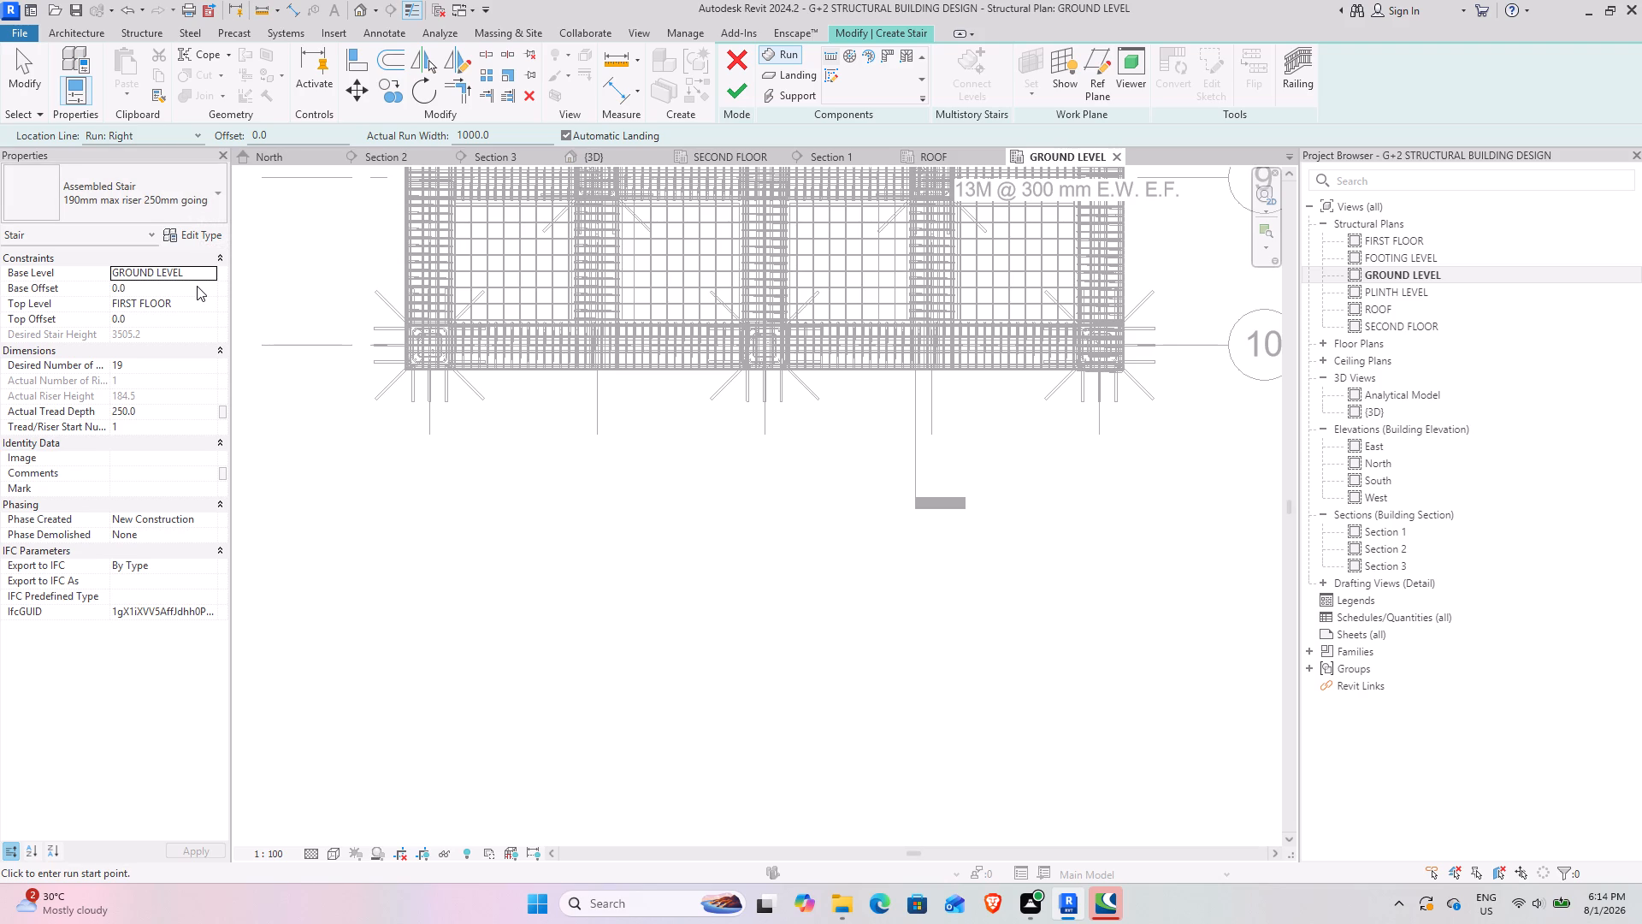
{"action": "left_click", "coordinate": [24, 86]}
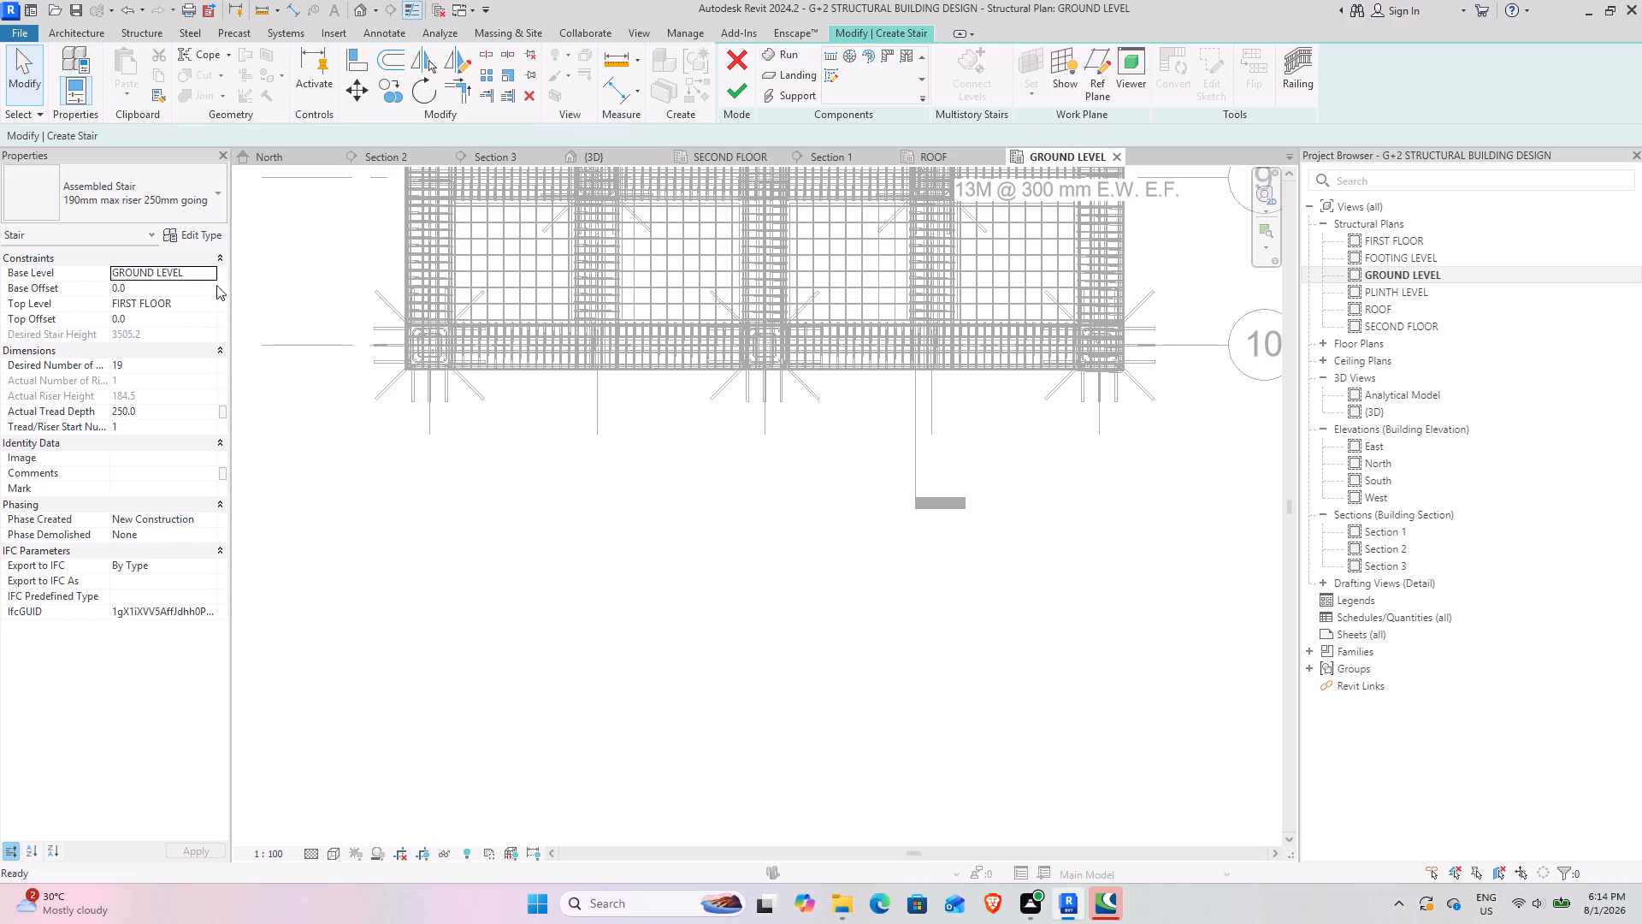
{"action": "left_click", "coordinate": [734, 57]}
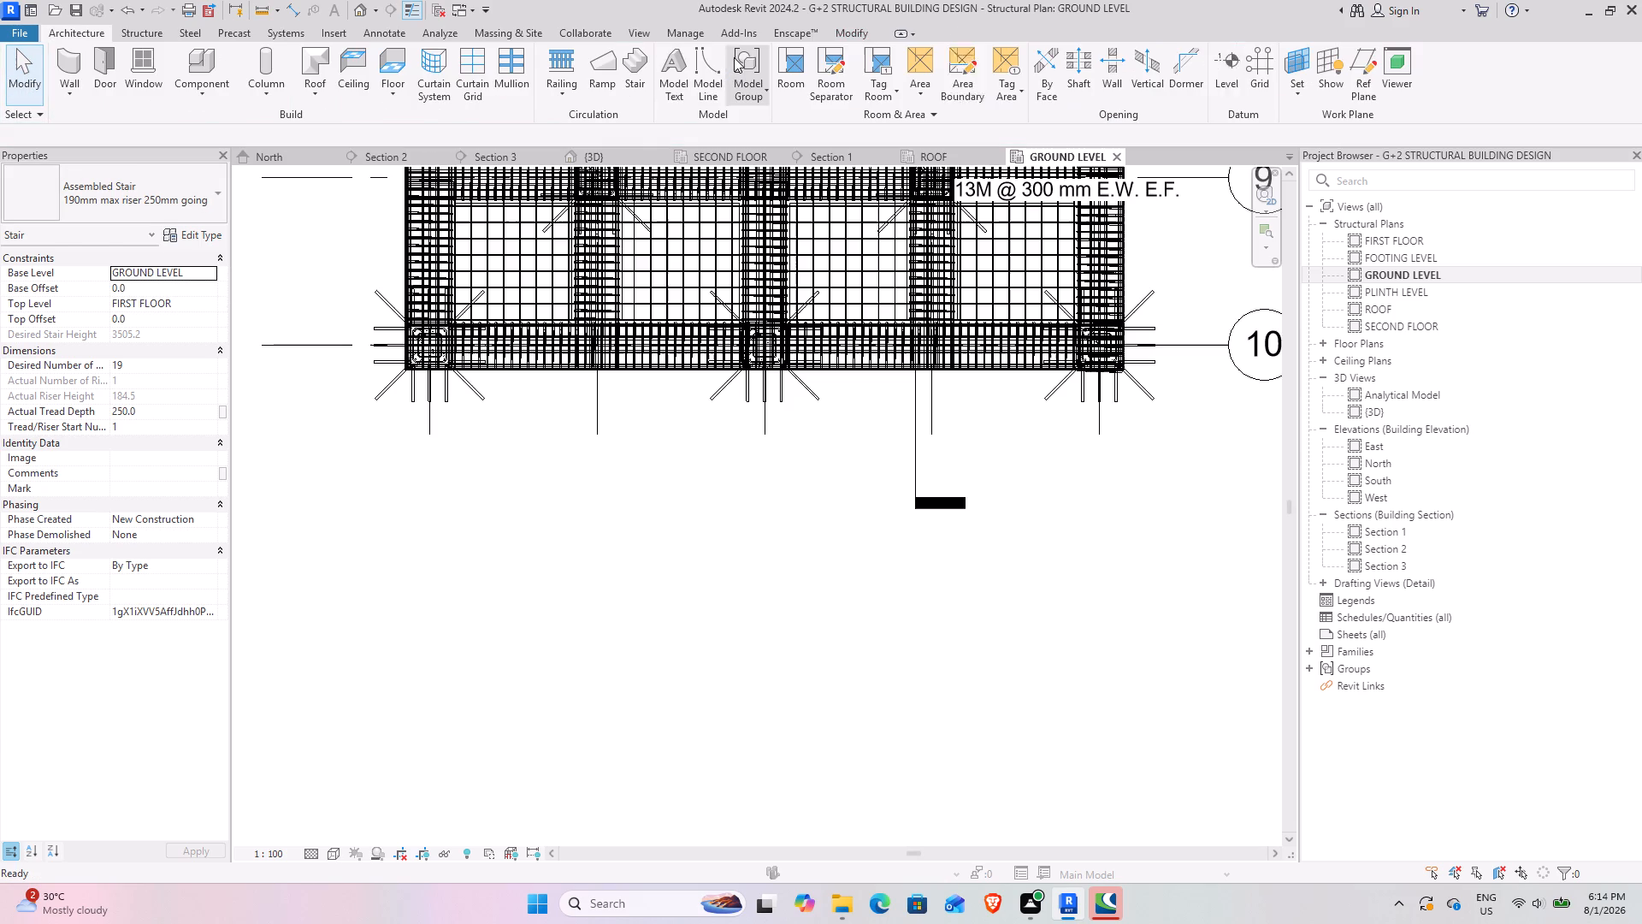
Examine the whole grid layout and the open site area around the building in the GROUND LEVEL plan.
{"action": "scroll", "coordinate": [703, 301], "scroll_direction": "down", "scroll_amount": 3}
{"action": "middle_click_drag", "start_coordinate": [721, 320], "coordinate": [627, 364]}
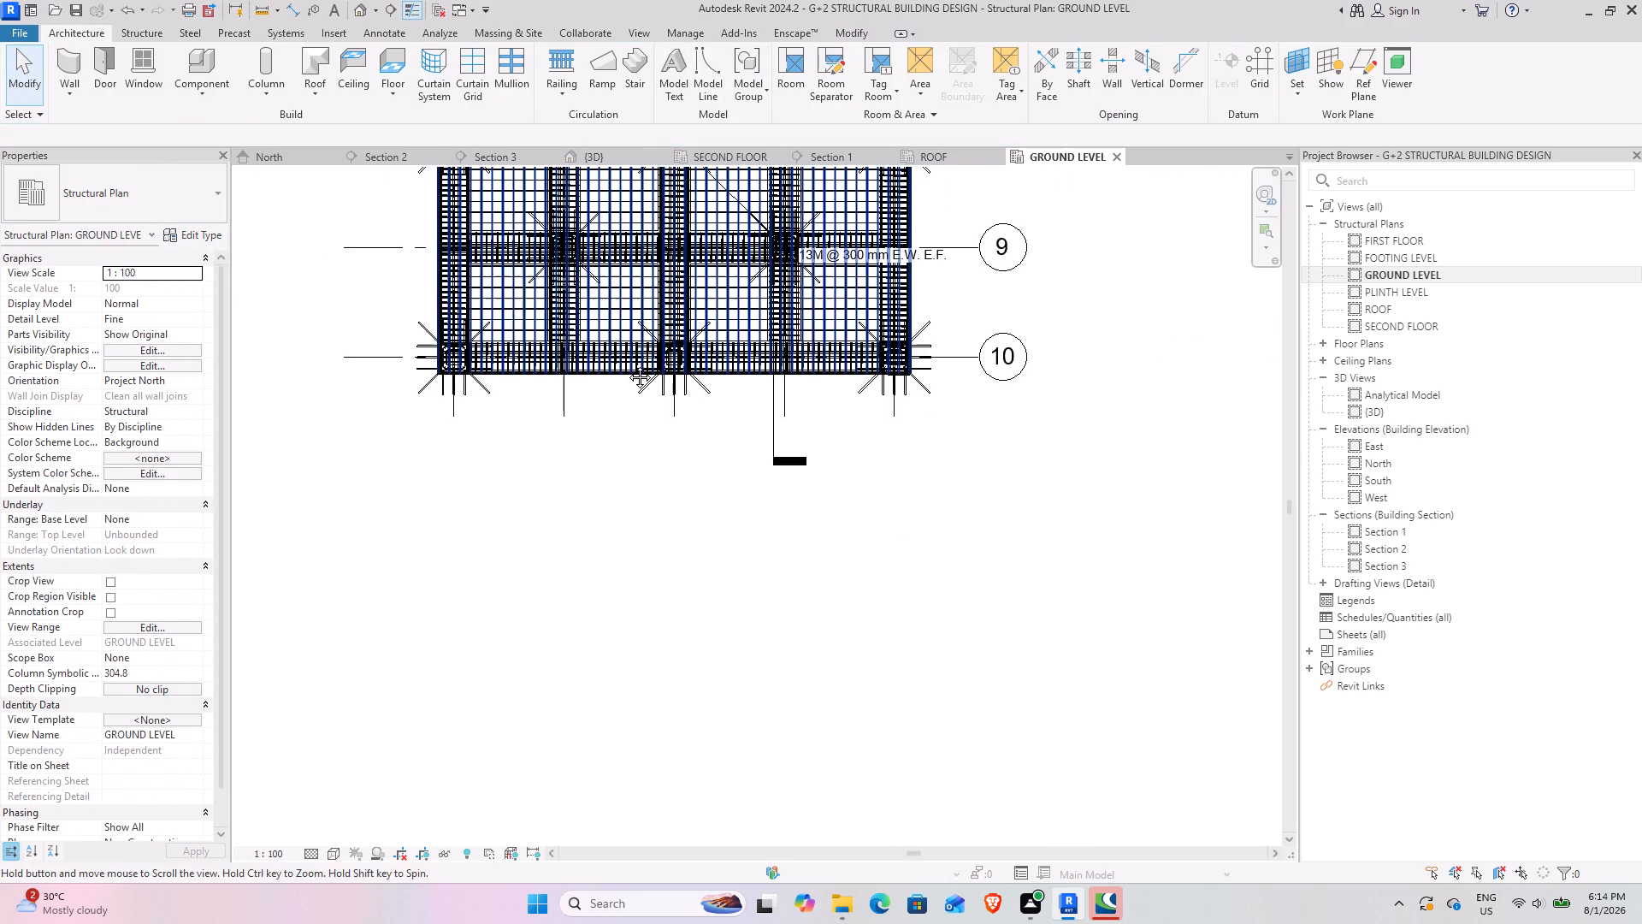
{"action": "middle_click_drag", "start_coordinate": [627, 364], "coordinate": [609, 380]}
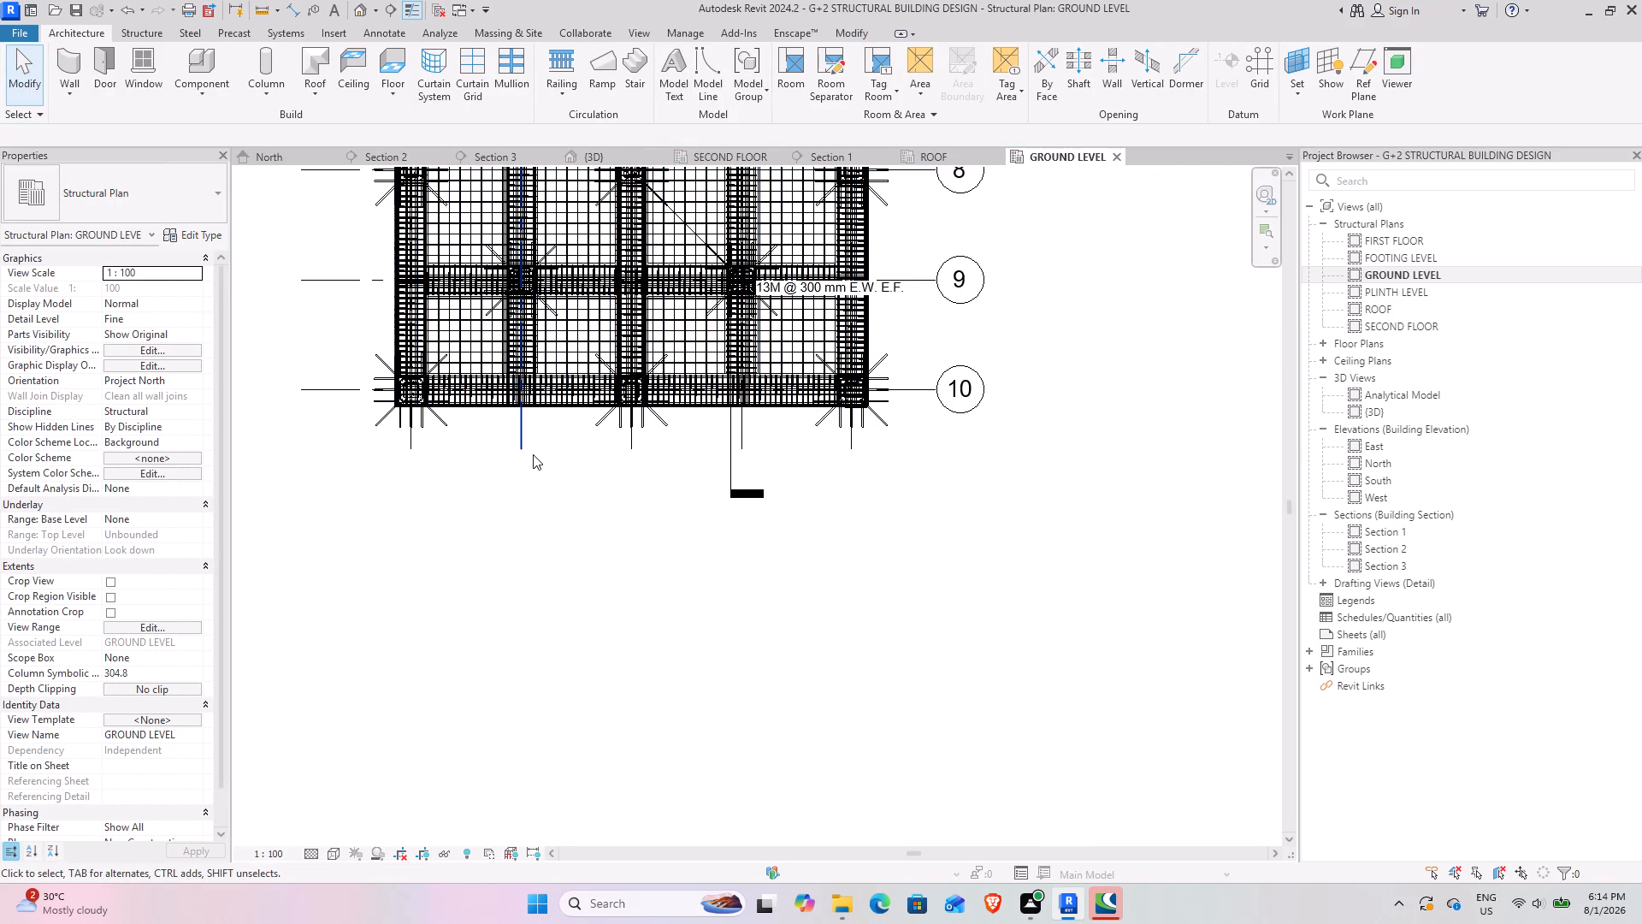
{"action": "middle_click_drag", "start_coordinate": [540, 306], "coordinate": [570, 453]}
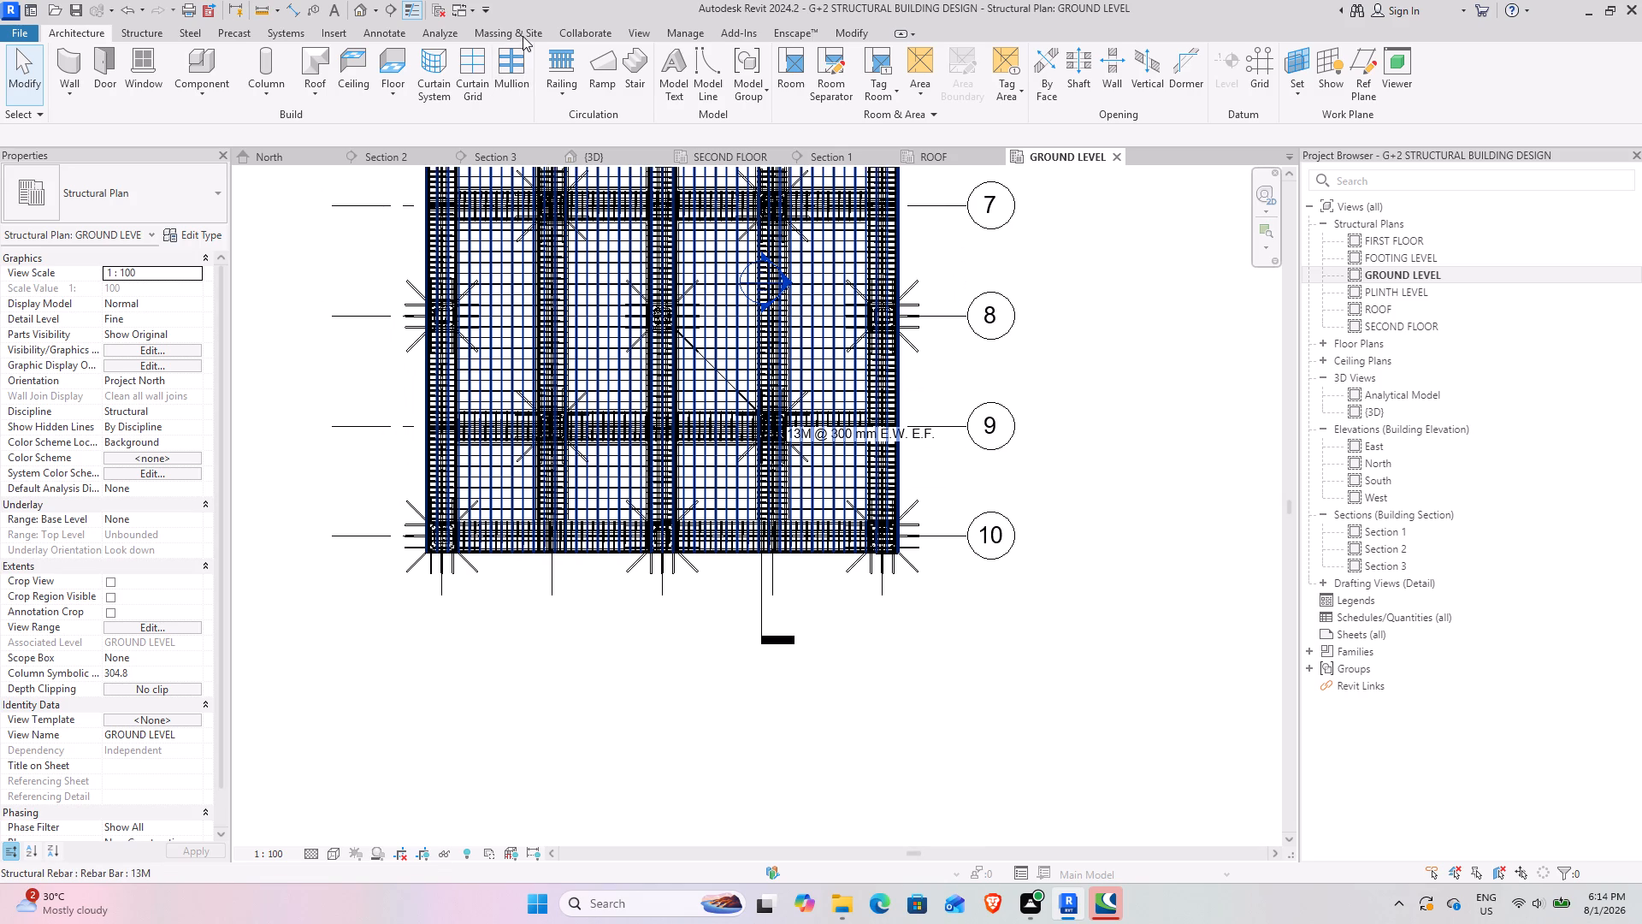
{"action": "left_click", "coordinate": [523, 36]}
{"action": "scroll", "coordinate": [633, 431], "scroll_direction": "down", "scroll_amount": 5}
{"action": "middle_click_drag", "start_coordinate": [623, 358], "coordinate": [614, 542]}
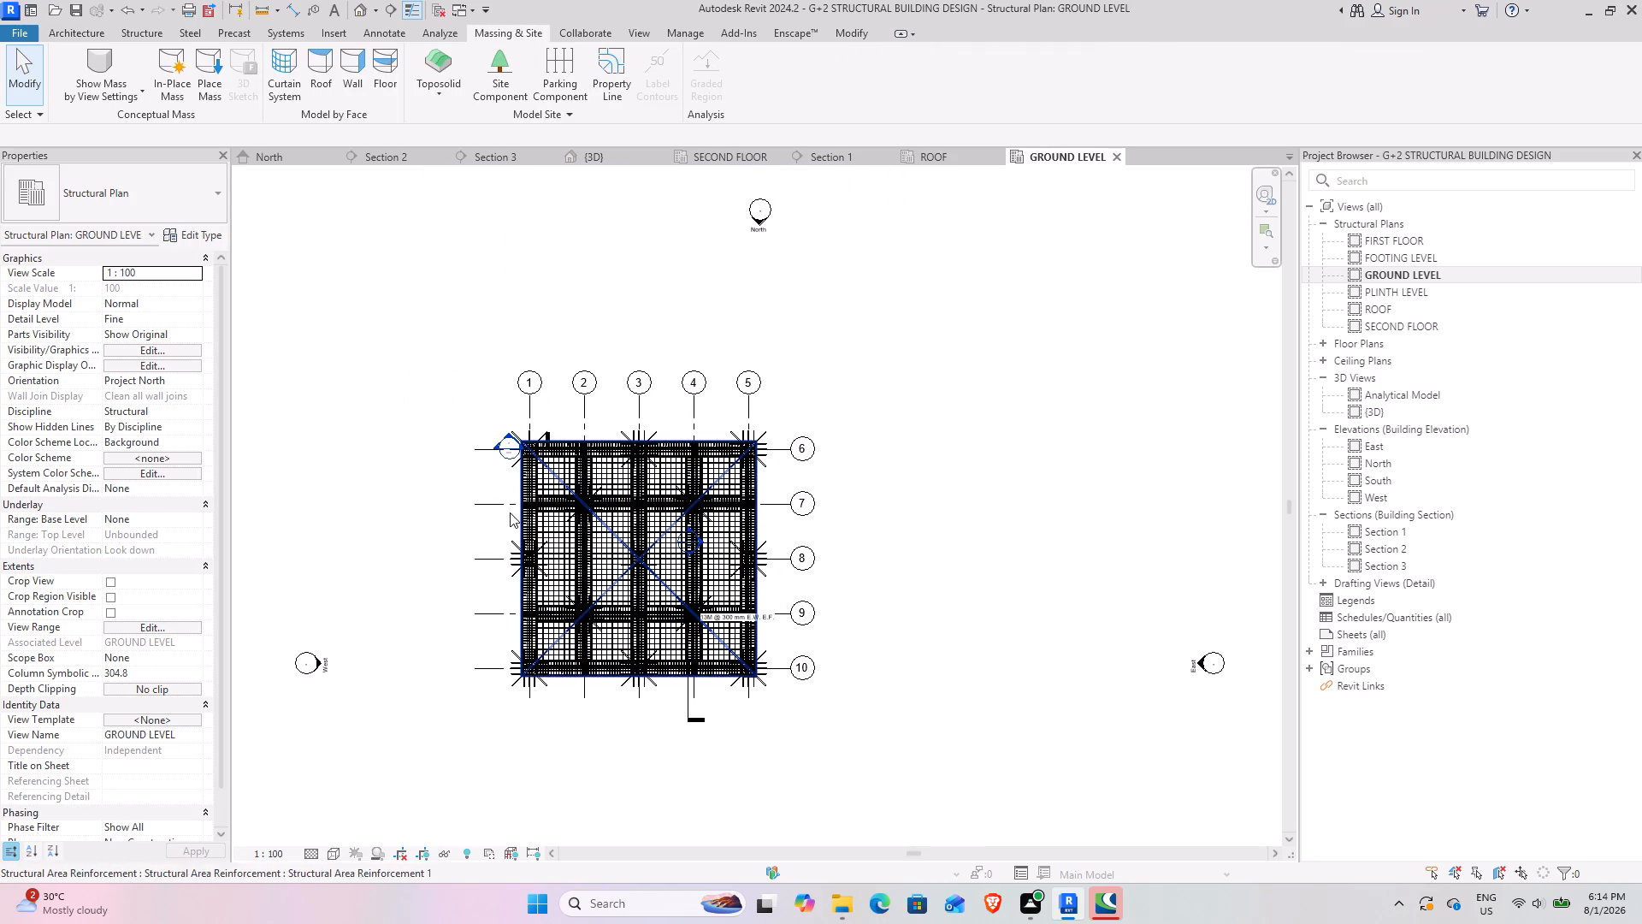
{"action": "middle_click_drag", "start_coordinate": [538, 424], "coordinate": [630, 456]}
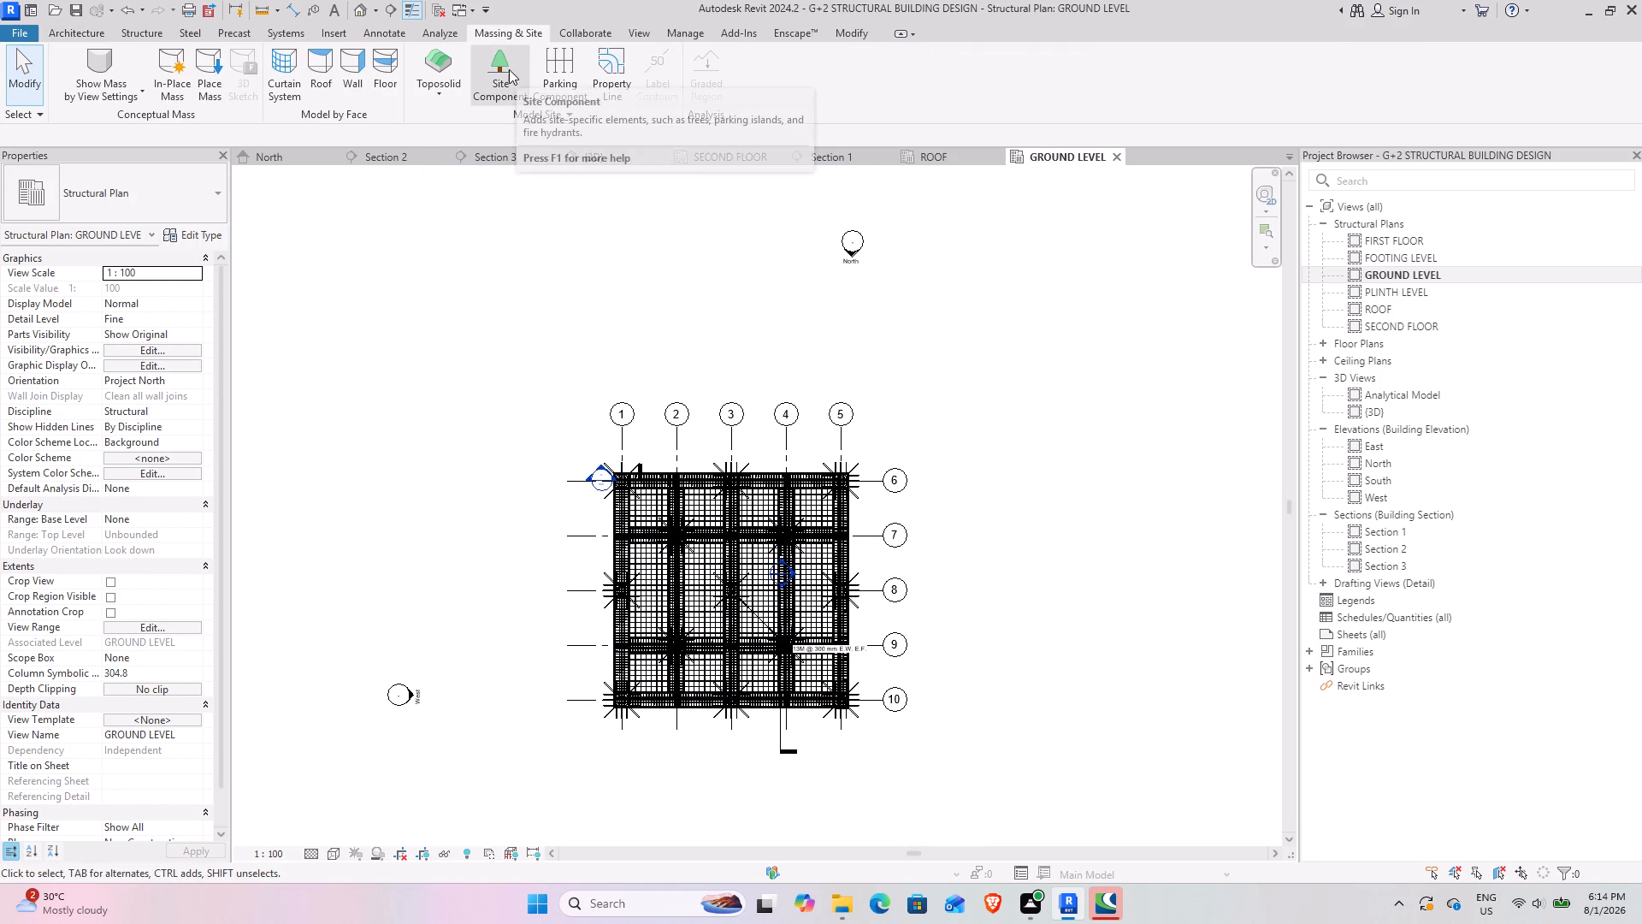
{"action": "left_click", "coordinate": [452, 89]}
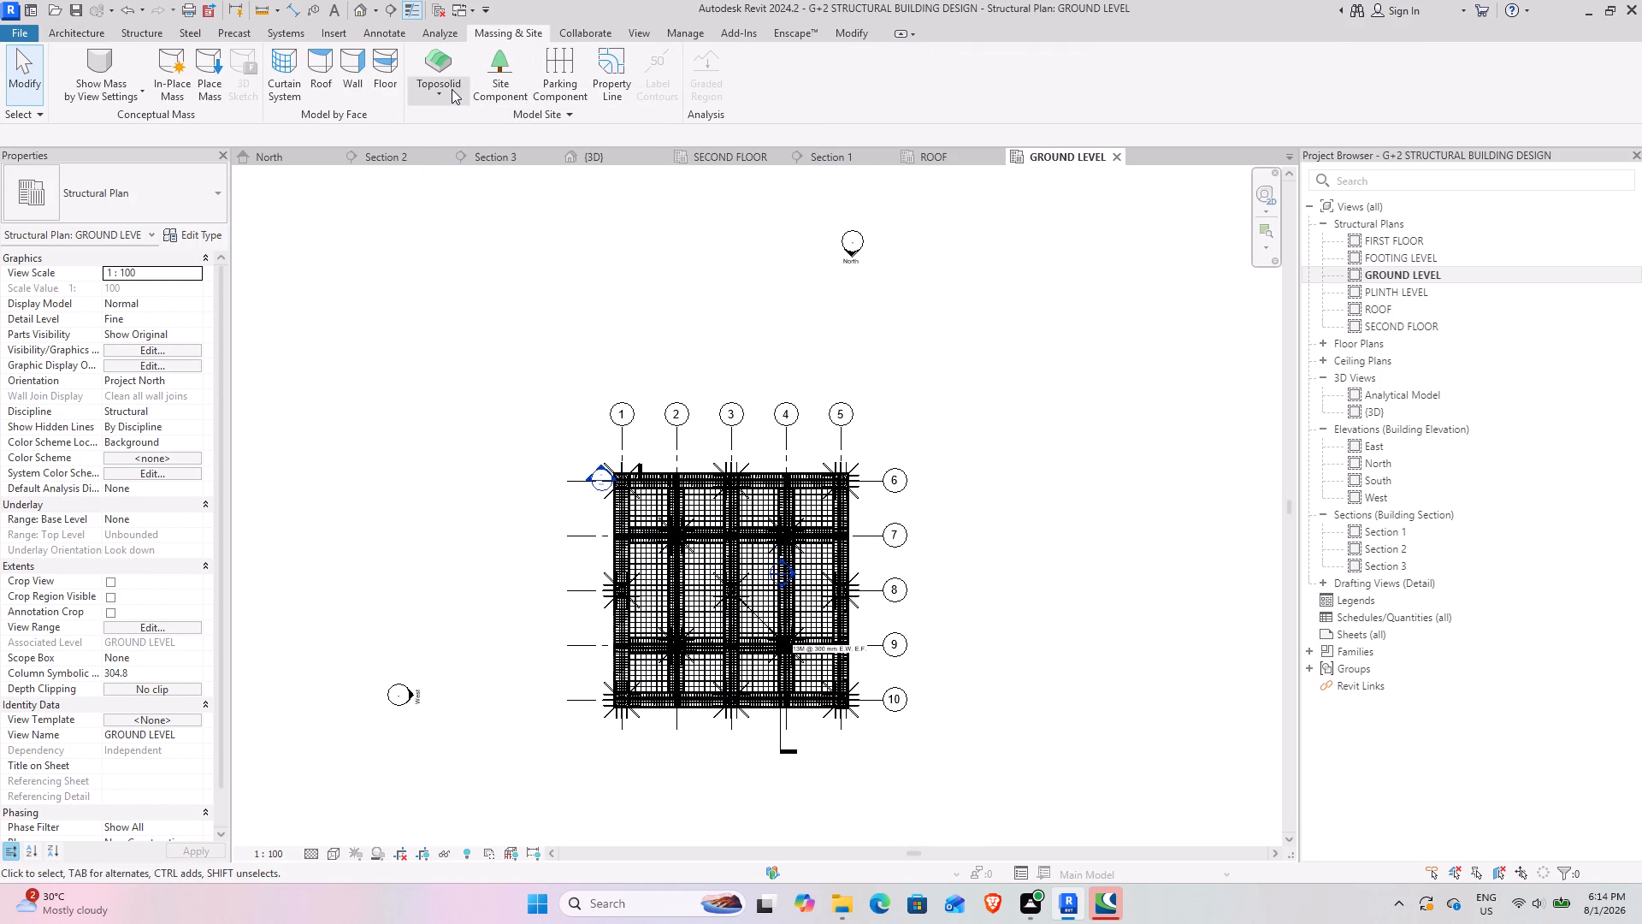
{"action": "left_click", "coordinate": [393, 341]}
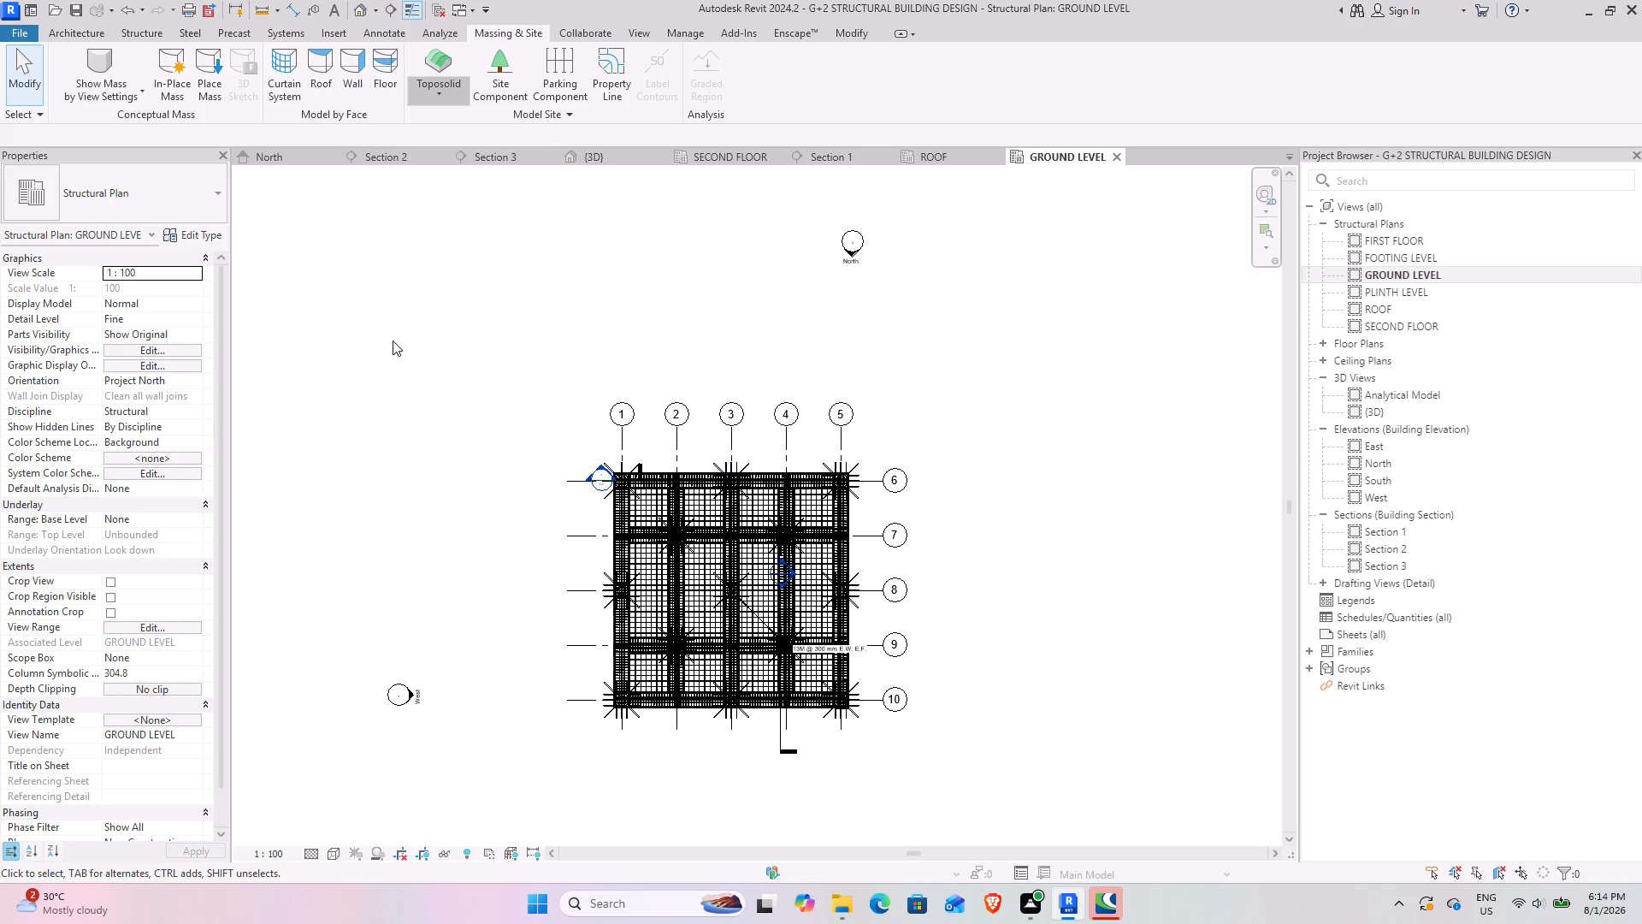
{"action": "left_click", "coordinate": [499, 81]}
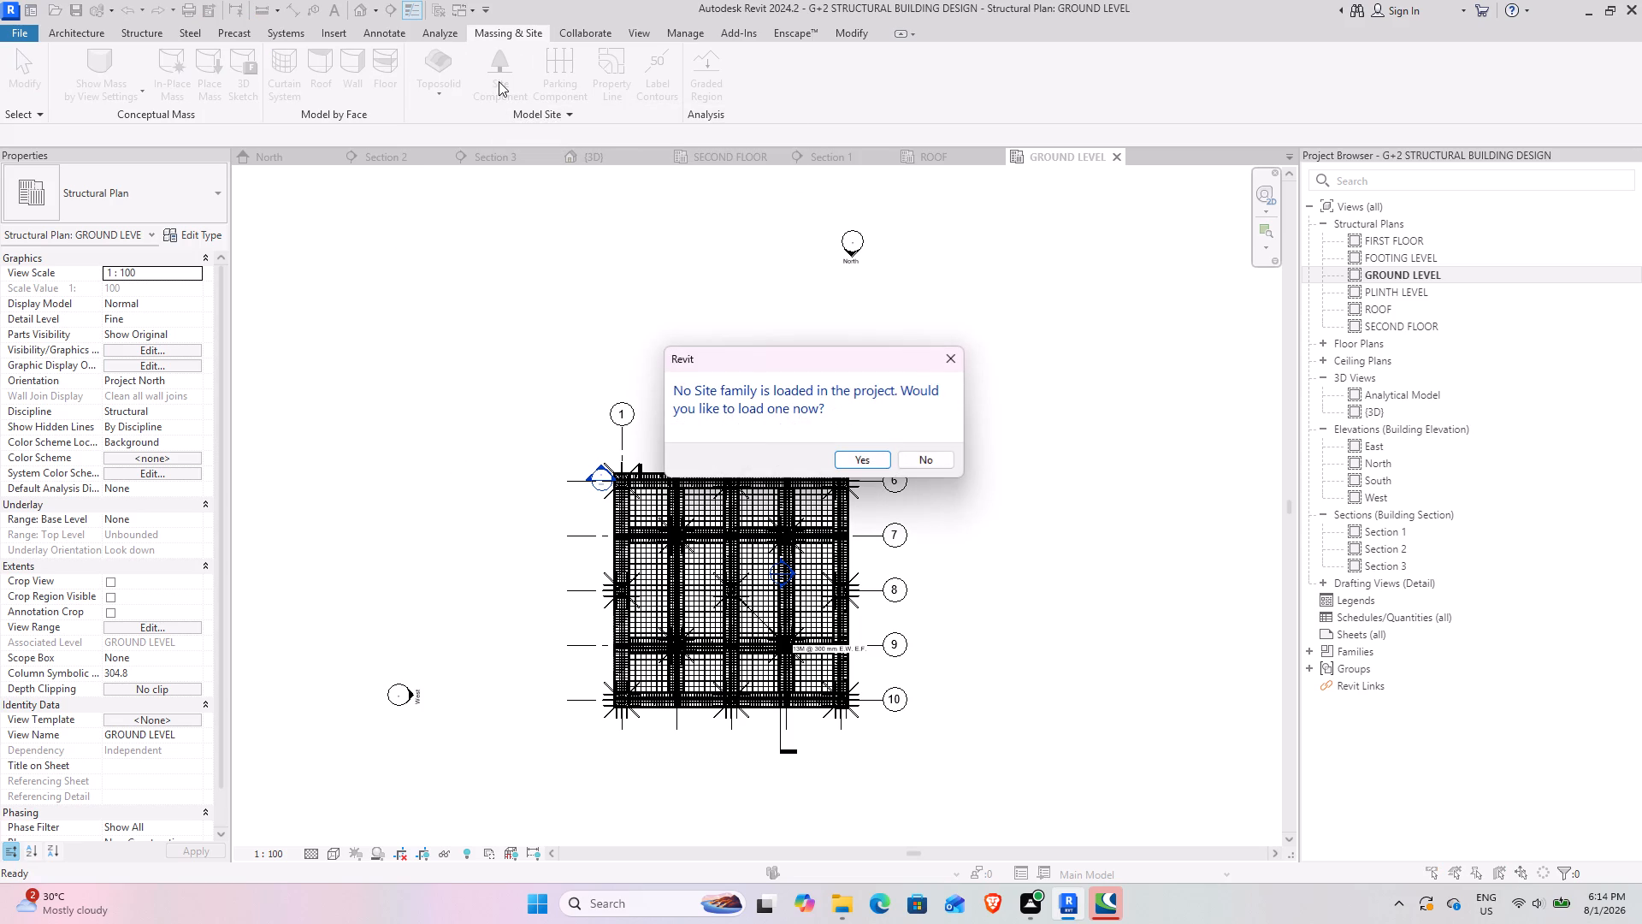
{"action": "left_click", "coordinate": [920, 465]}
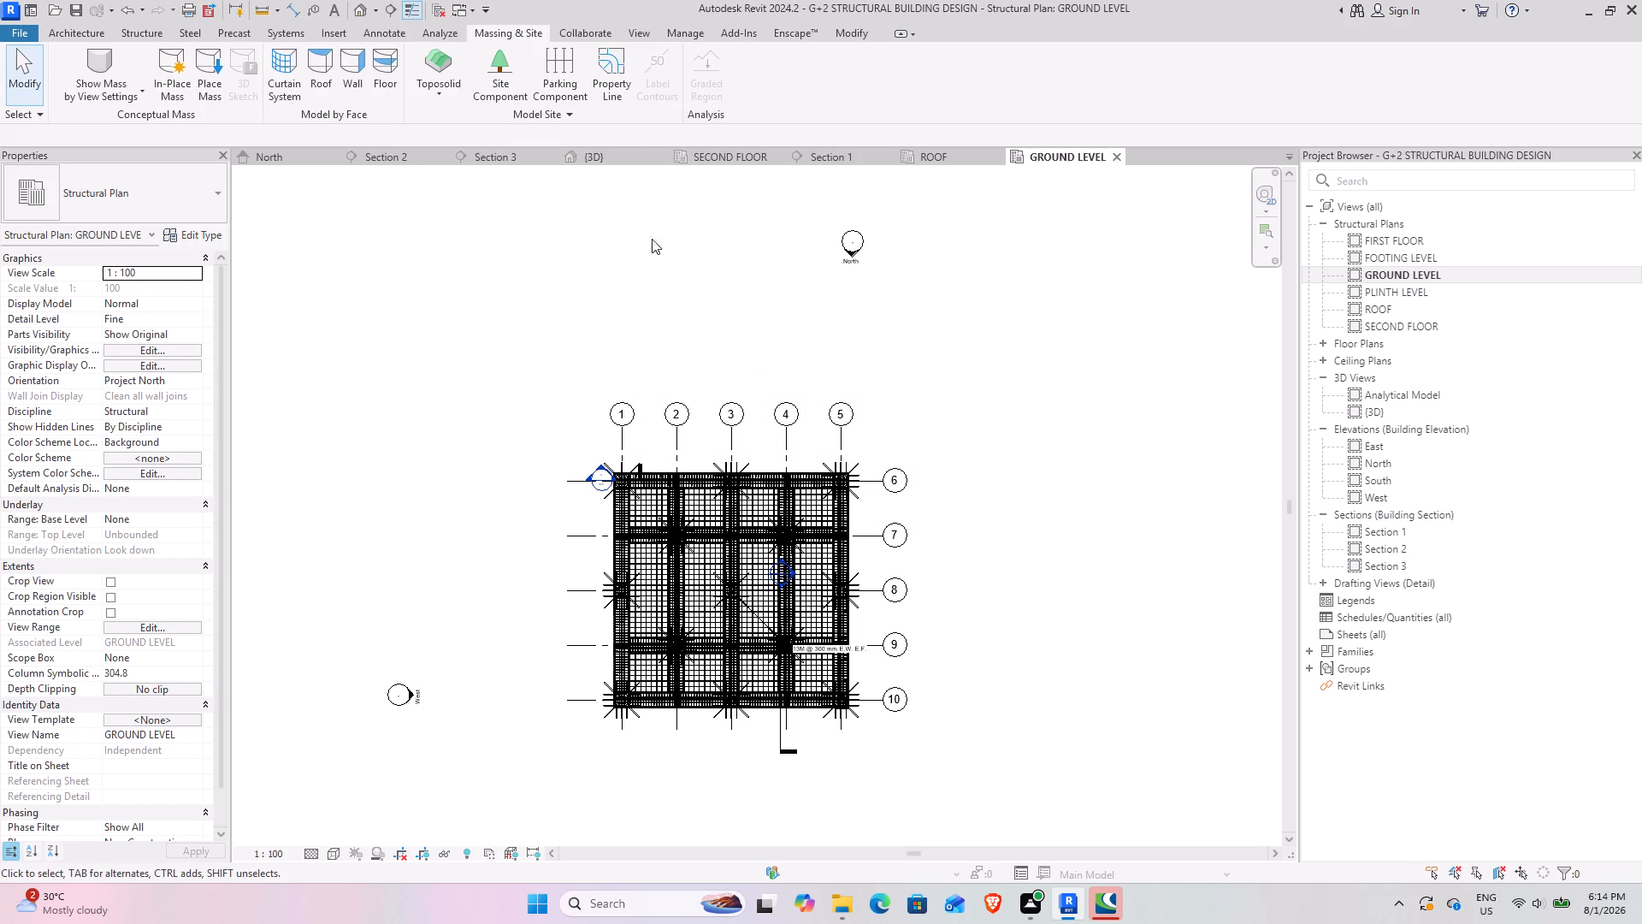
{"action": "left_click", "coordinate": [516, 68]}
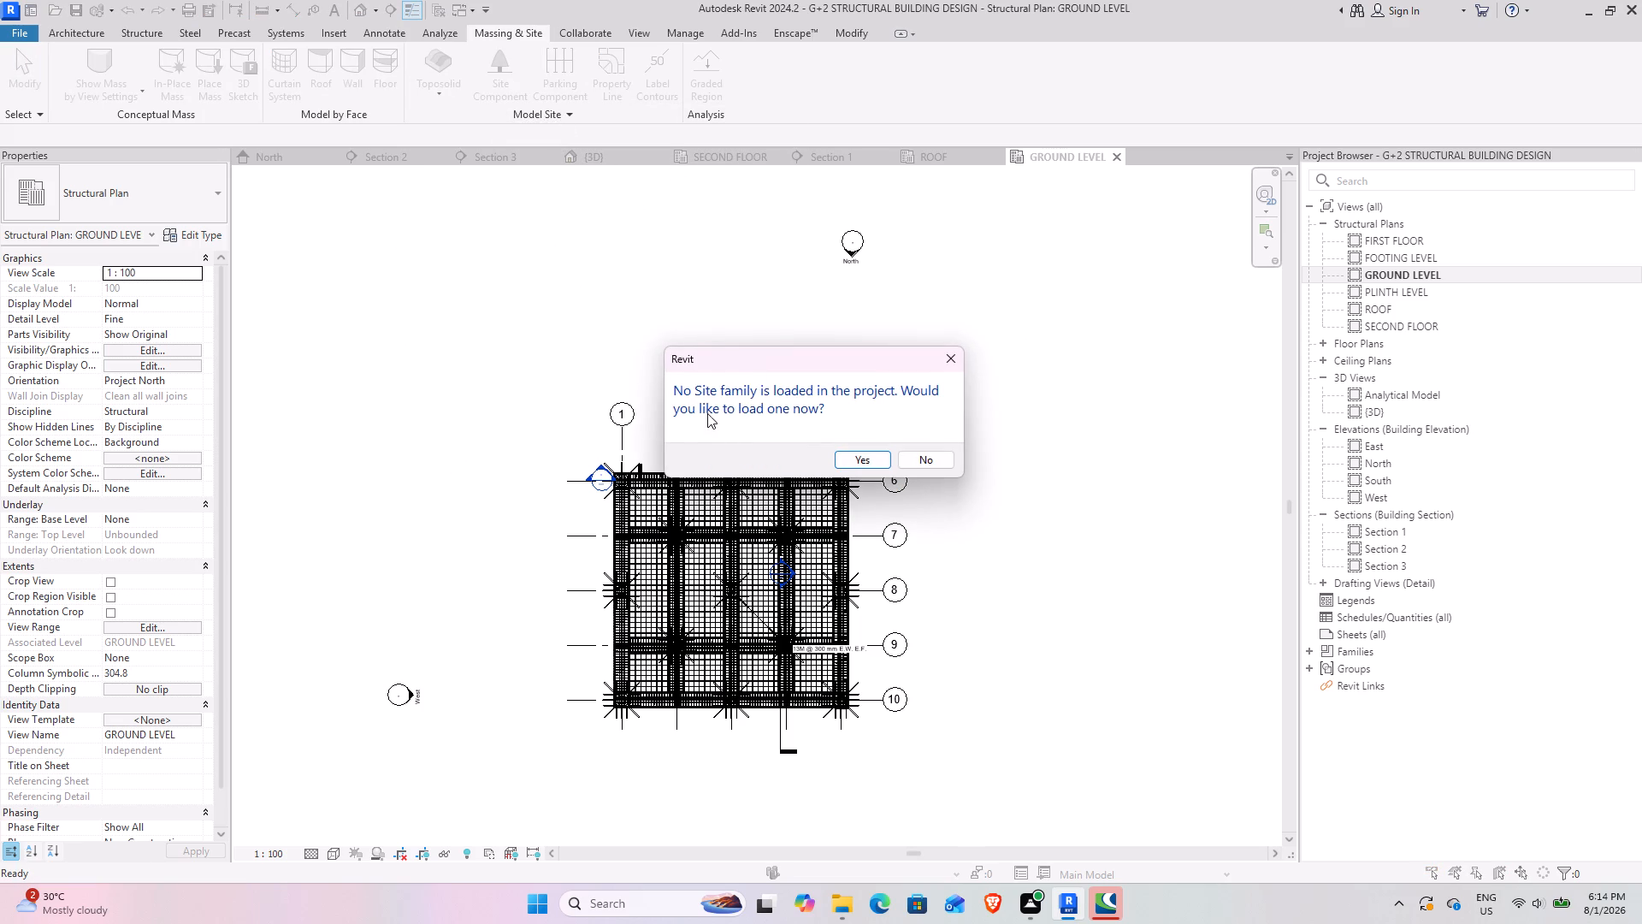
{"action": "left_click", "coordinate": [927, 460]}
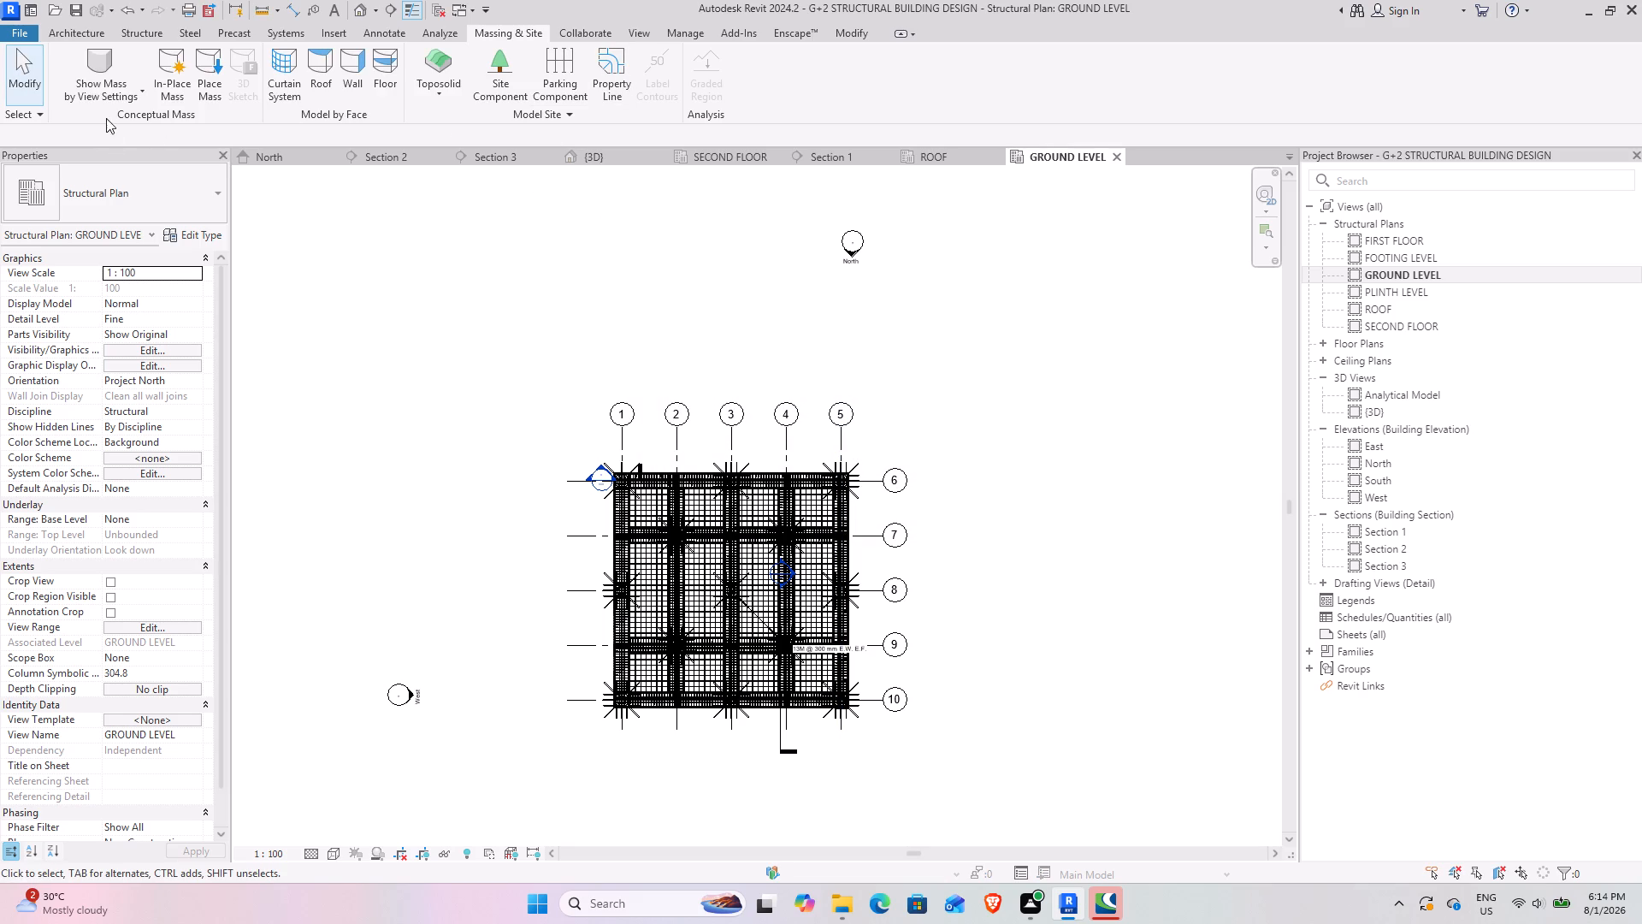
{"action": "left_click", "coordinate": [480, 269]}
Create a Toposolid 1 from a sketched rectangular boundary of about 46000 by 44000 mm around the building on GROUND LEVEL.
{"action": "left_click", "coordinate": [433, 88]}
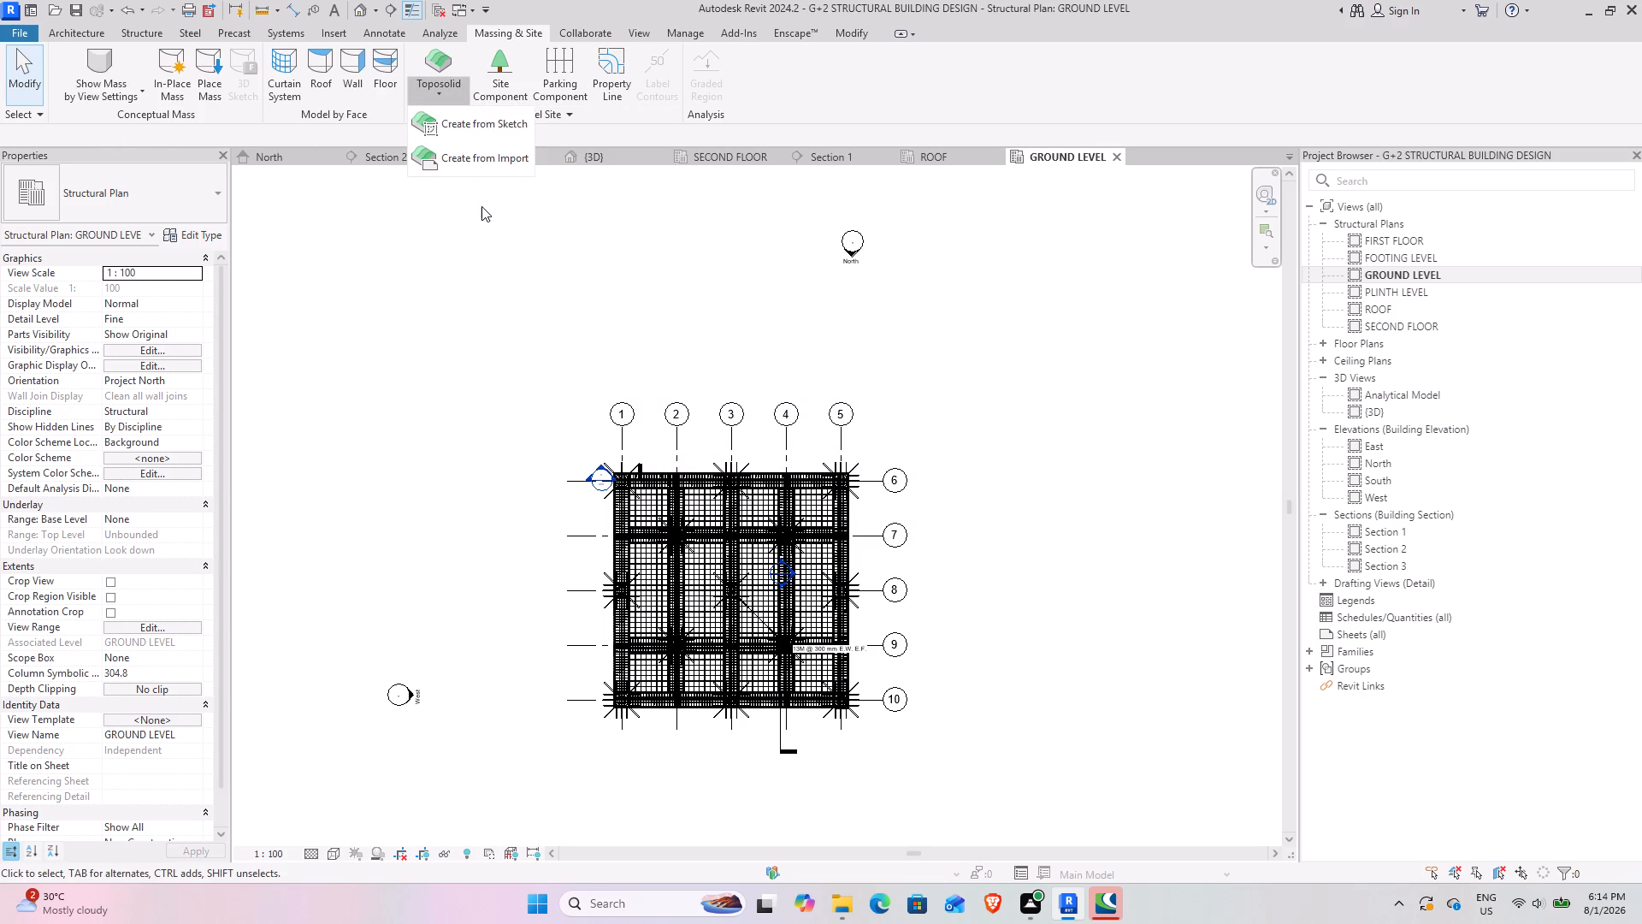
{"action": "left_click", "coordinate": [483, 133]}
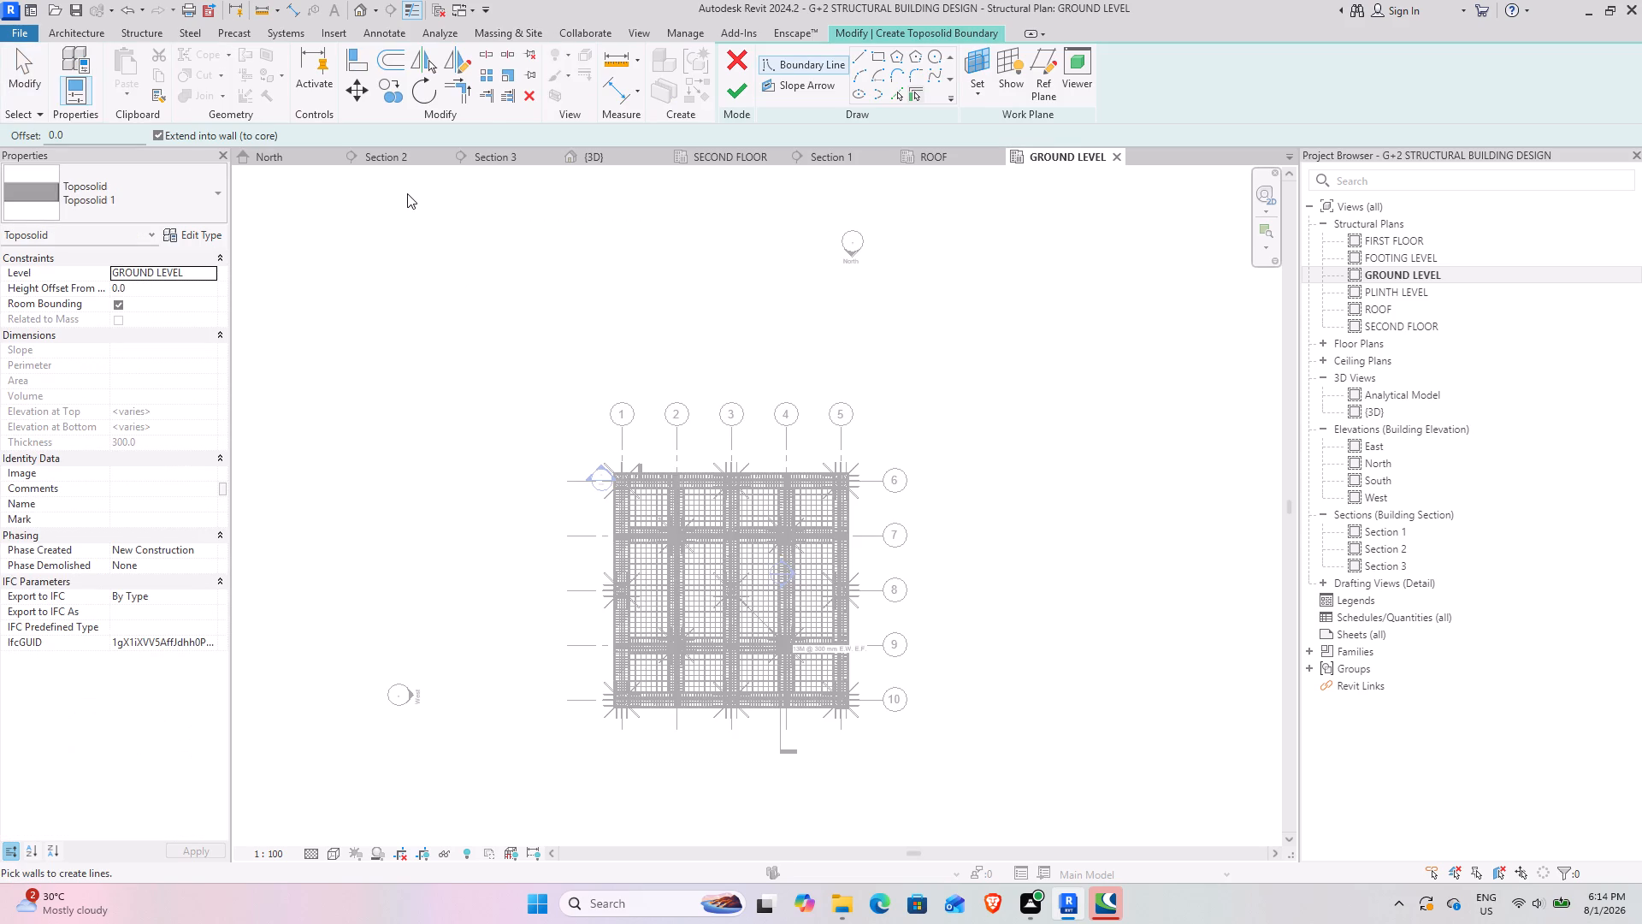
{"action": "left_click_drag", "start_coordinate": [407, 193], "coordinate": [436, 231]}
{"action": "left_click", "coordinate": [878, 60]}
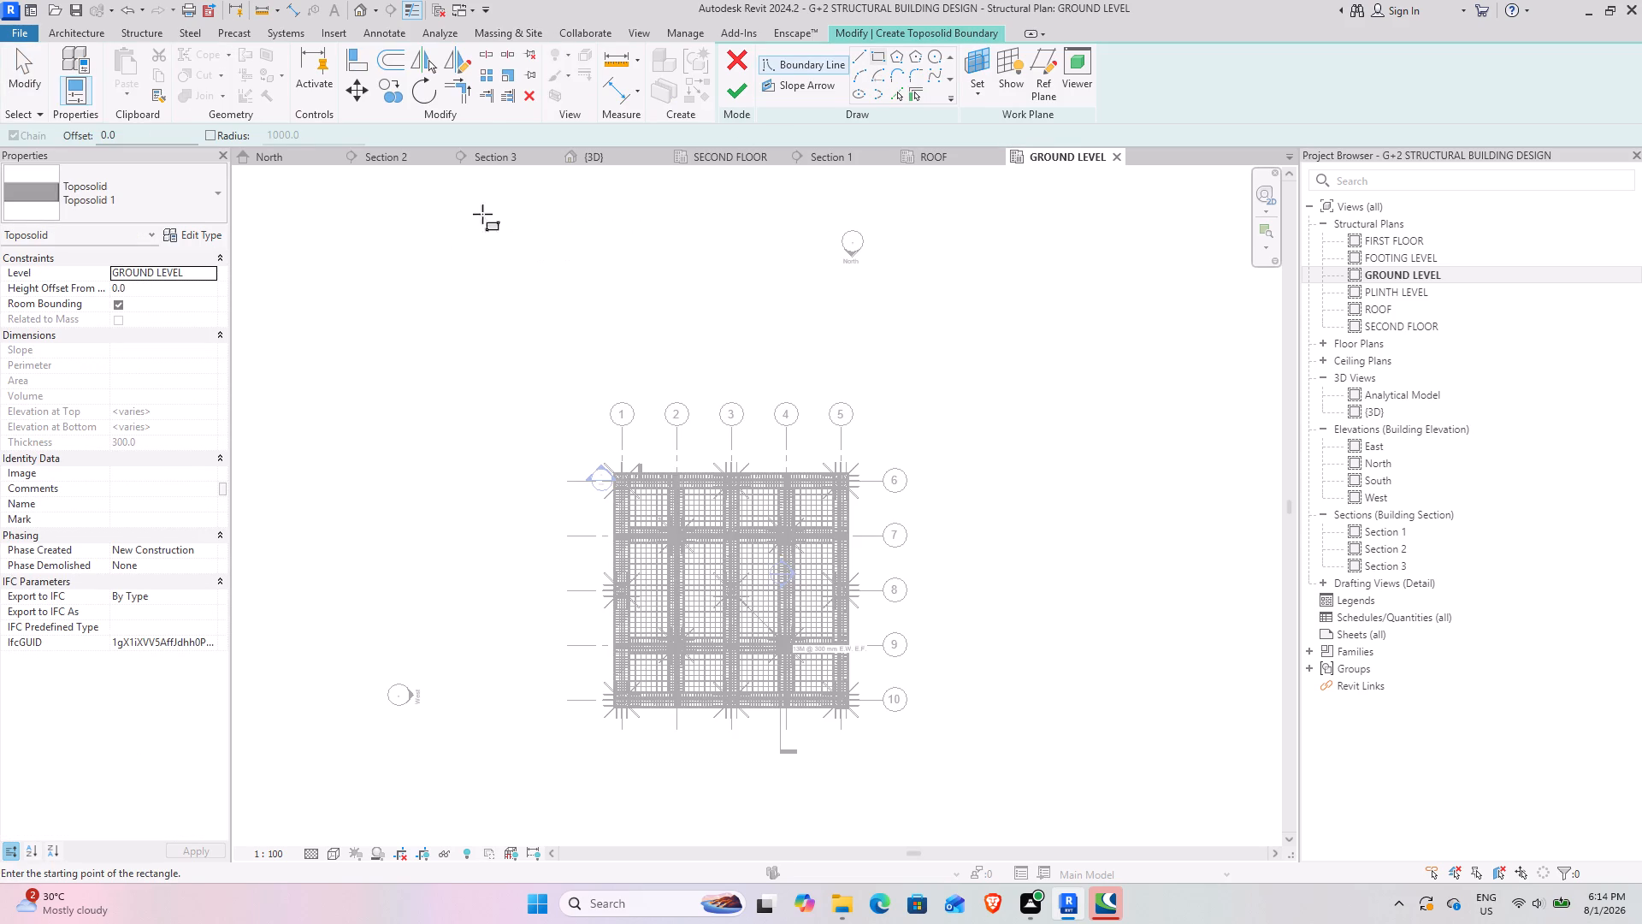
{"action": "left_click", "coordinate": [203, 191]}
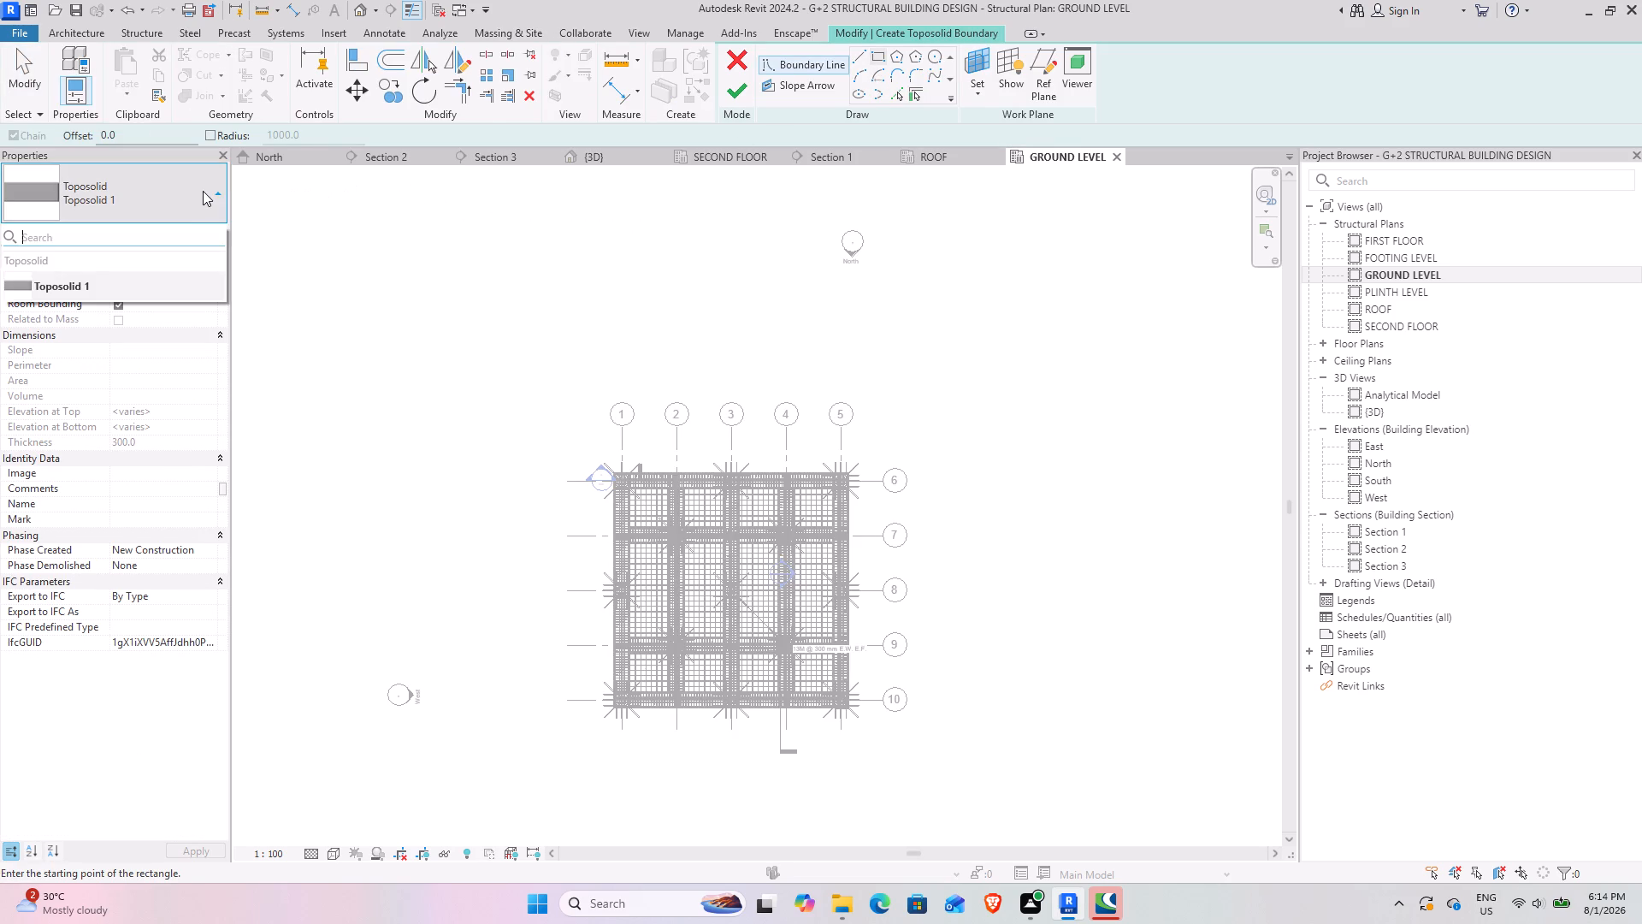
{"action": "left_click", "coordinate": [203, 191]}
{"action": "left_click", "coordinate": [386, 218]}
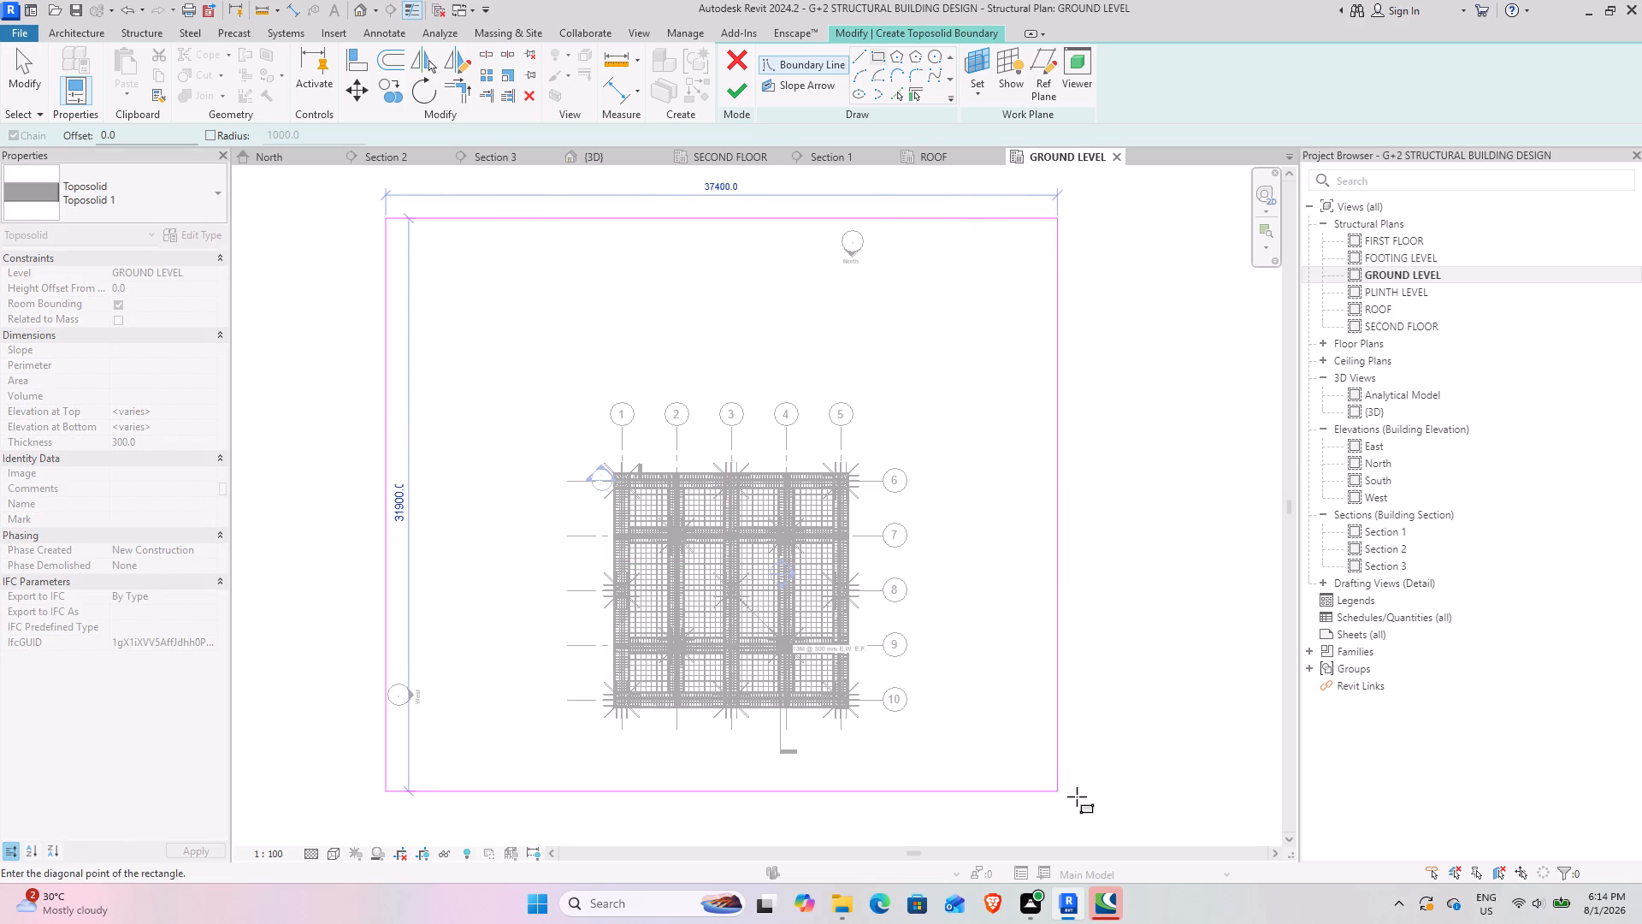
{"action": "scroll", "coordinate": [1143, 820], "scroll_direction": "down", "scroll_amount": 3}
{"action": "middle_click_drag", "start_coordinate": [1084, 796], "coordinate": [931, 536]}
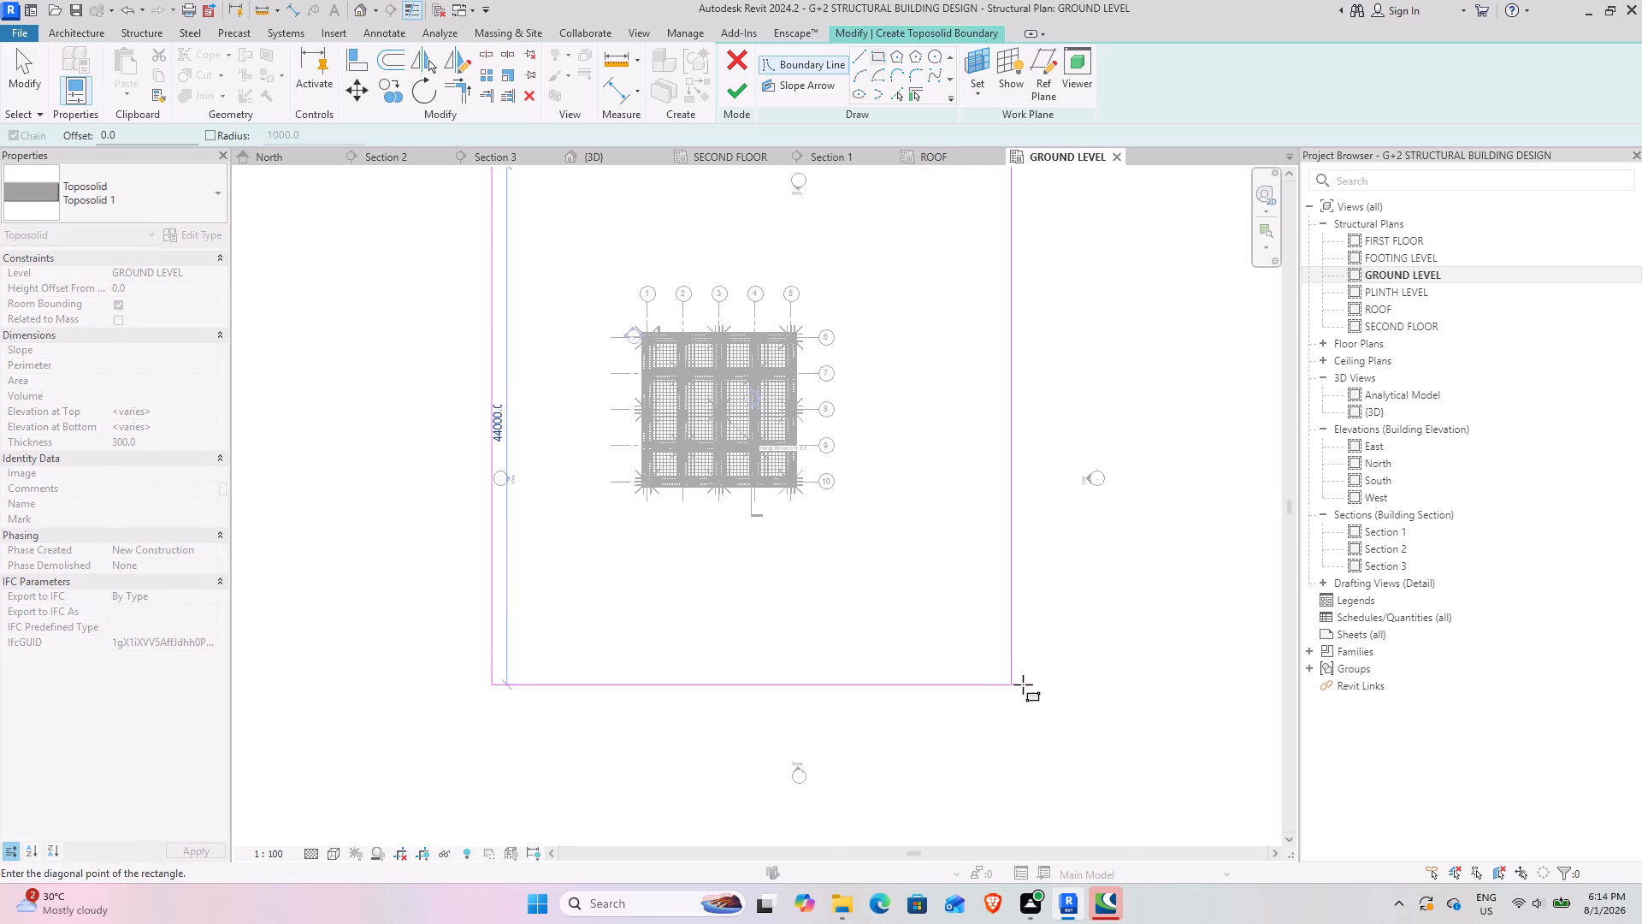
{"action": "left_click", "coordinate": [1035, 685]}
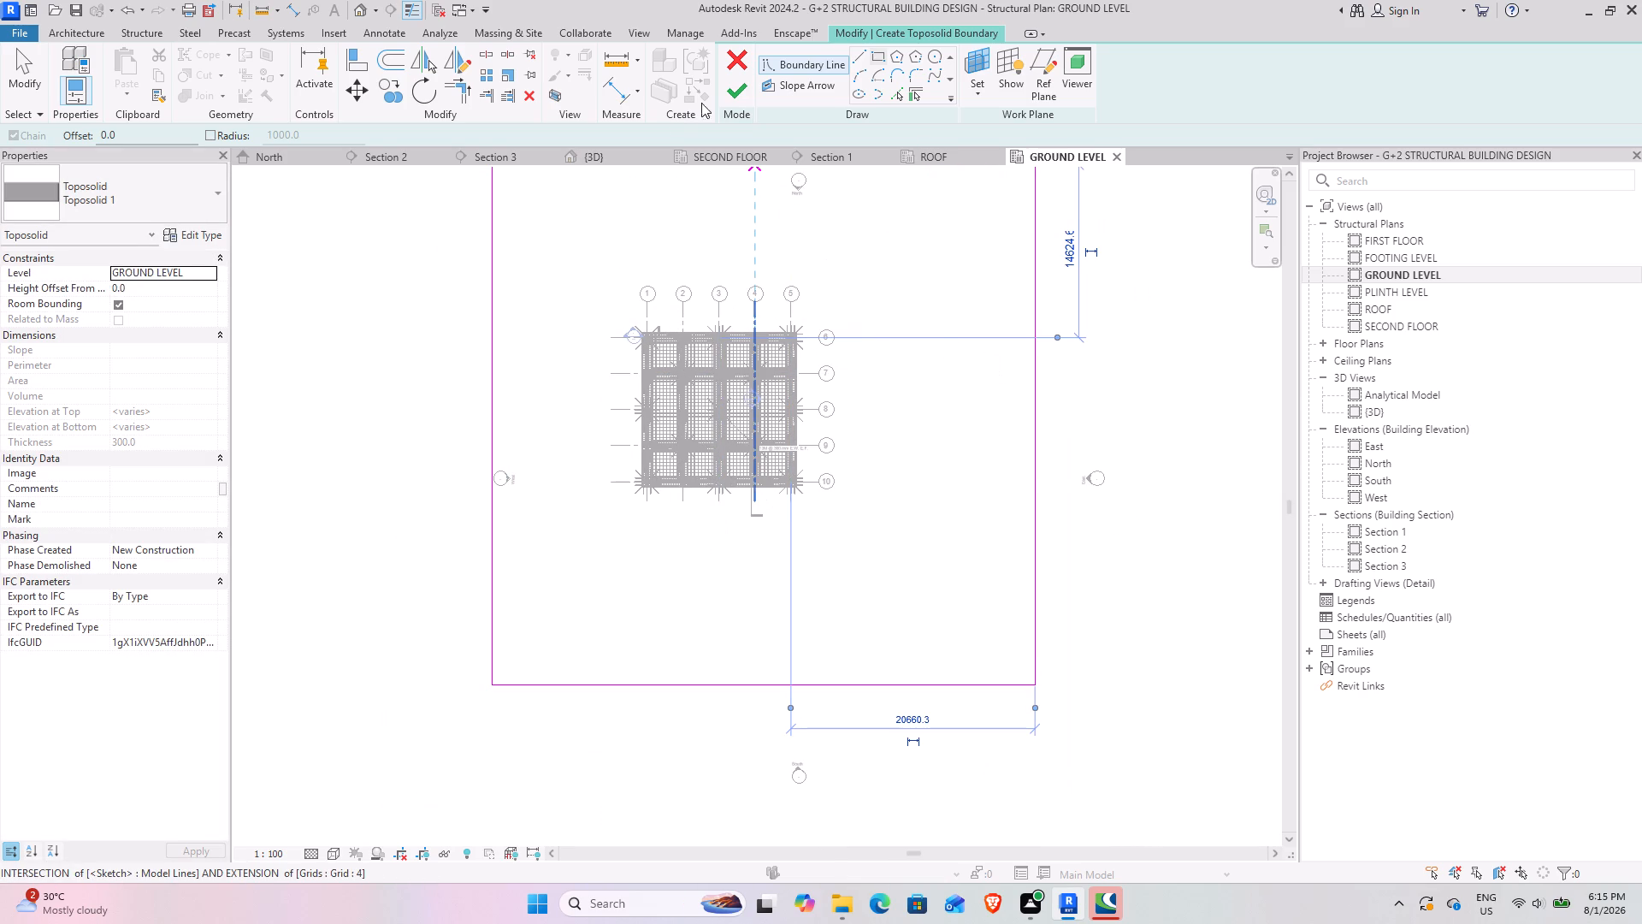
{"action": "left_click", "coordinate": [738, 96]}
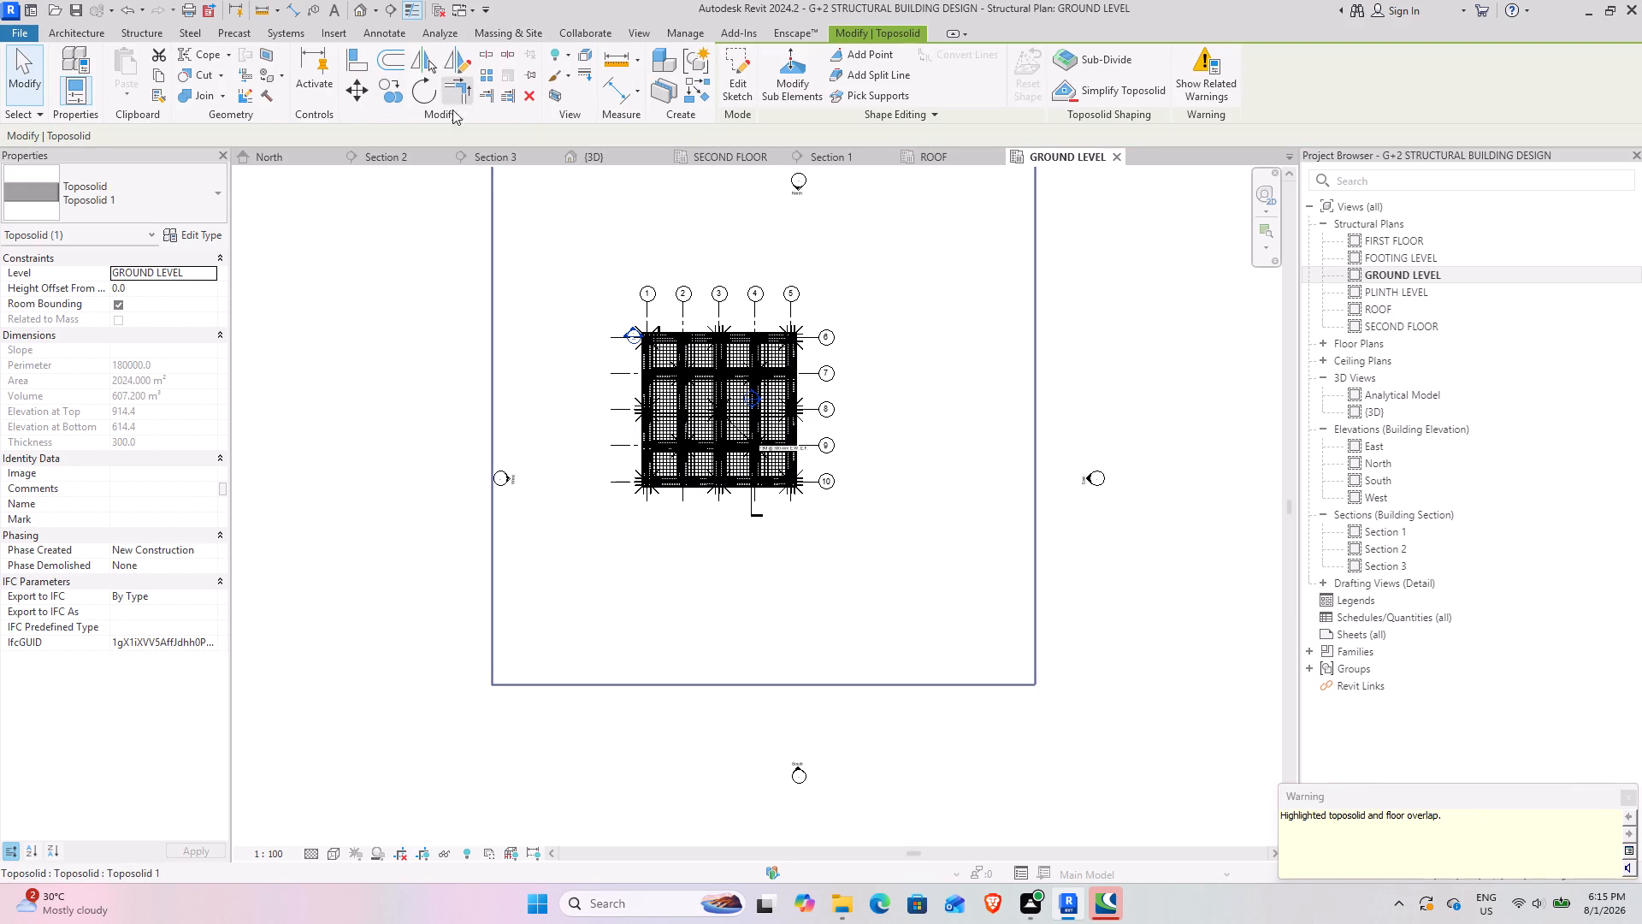
Examine in the 3D view how the toposolid sits against the footings, plinth beams and ground-storey columns.
{"action": "left_click", "coordinate": [603, 161]}
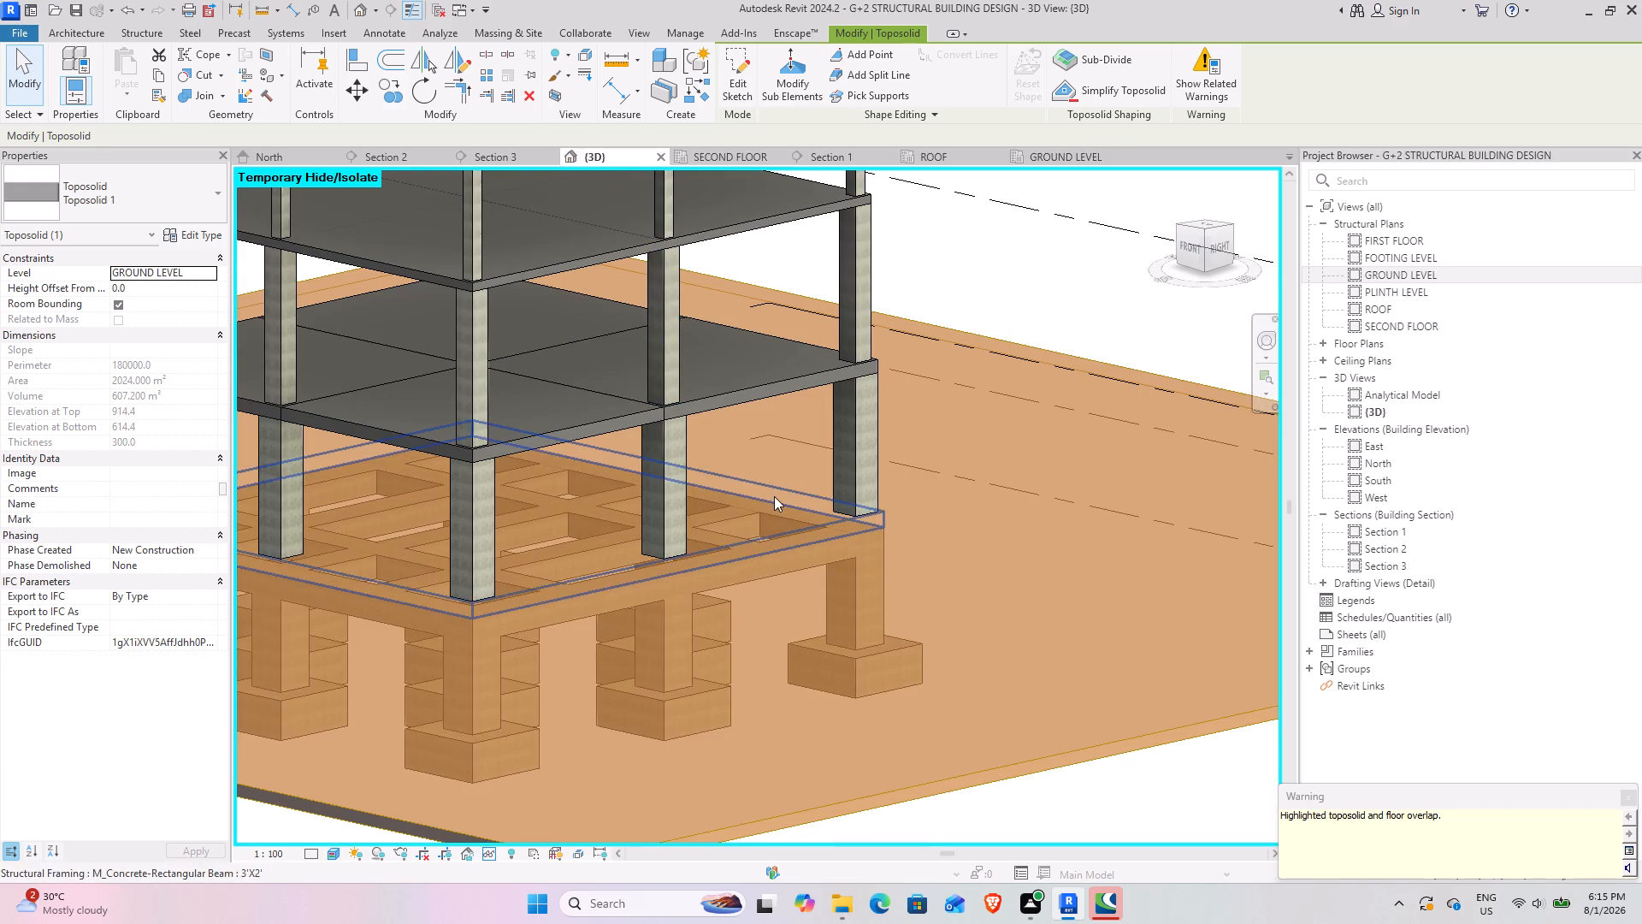
{"action": "scroll", "coordinate": [774, 496], "scroll_direction": "down", "scroll_amount": 3}
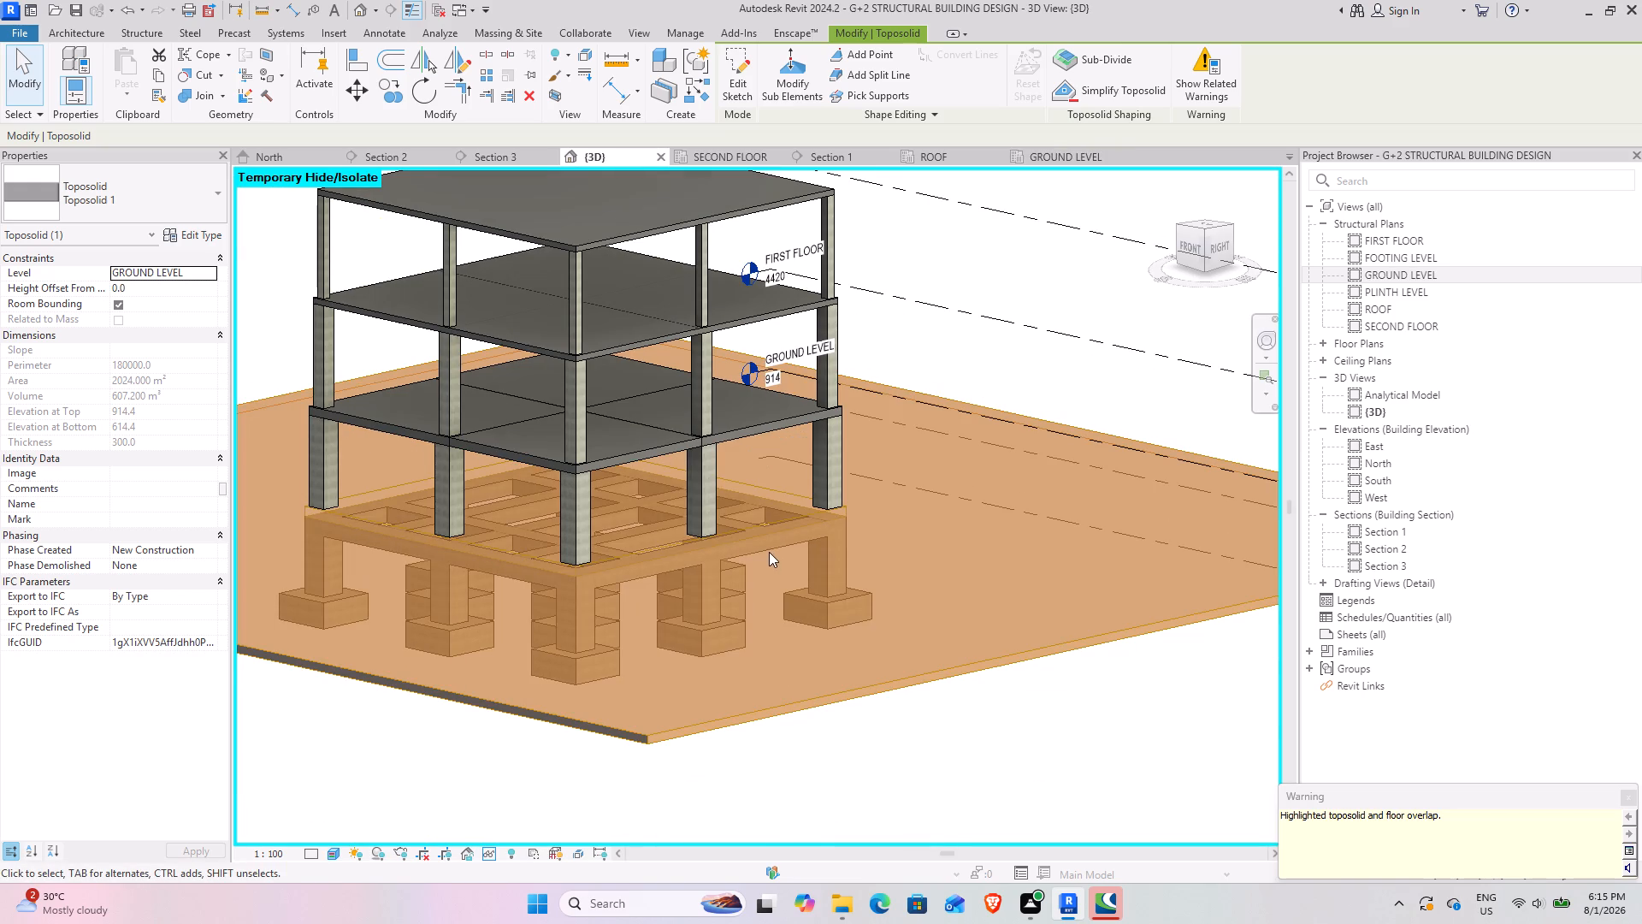
{"action": "middle_click_drag", "start_coordinate": [753, 560], "coordinate": [589, 595], "text": "shift"}
{"action": "scroll", "coordinate": [617, 592], "scroll_direction": "down", "scroll_amount": 3}
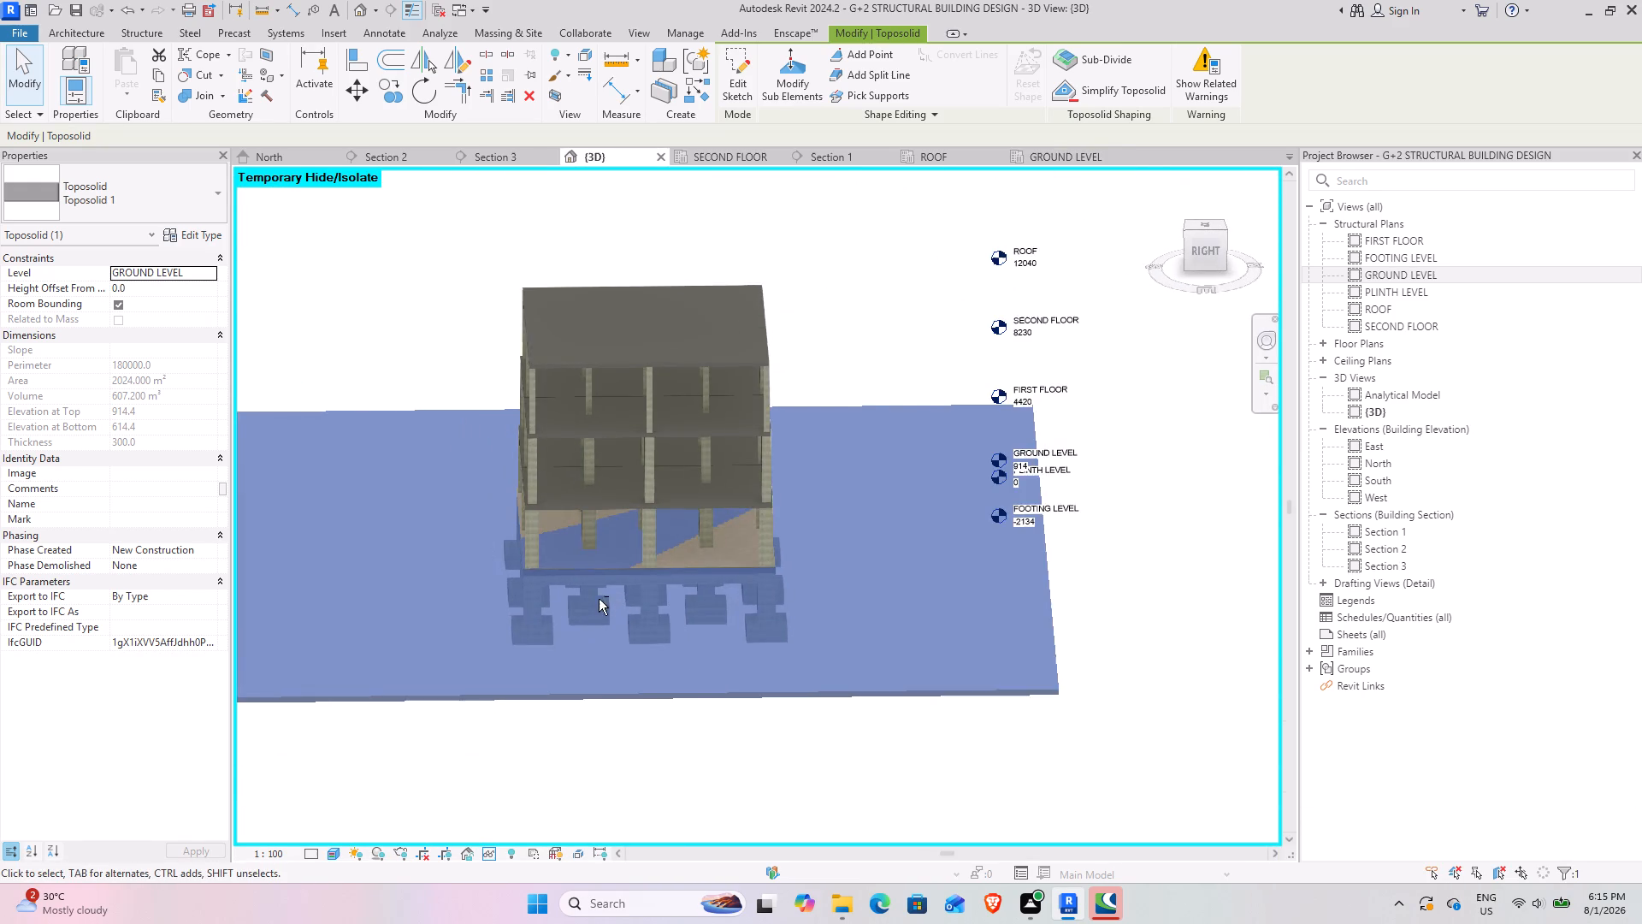
{"action": "middle_click_drag", "start_coordinate": [599, 599], "coordinate": [706, 569], "text": "shift"}
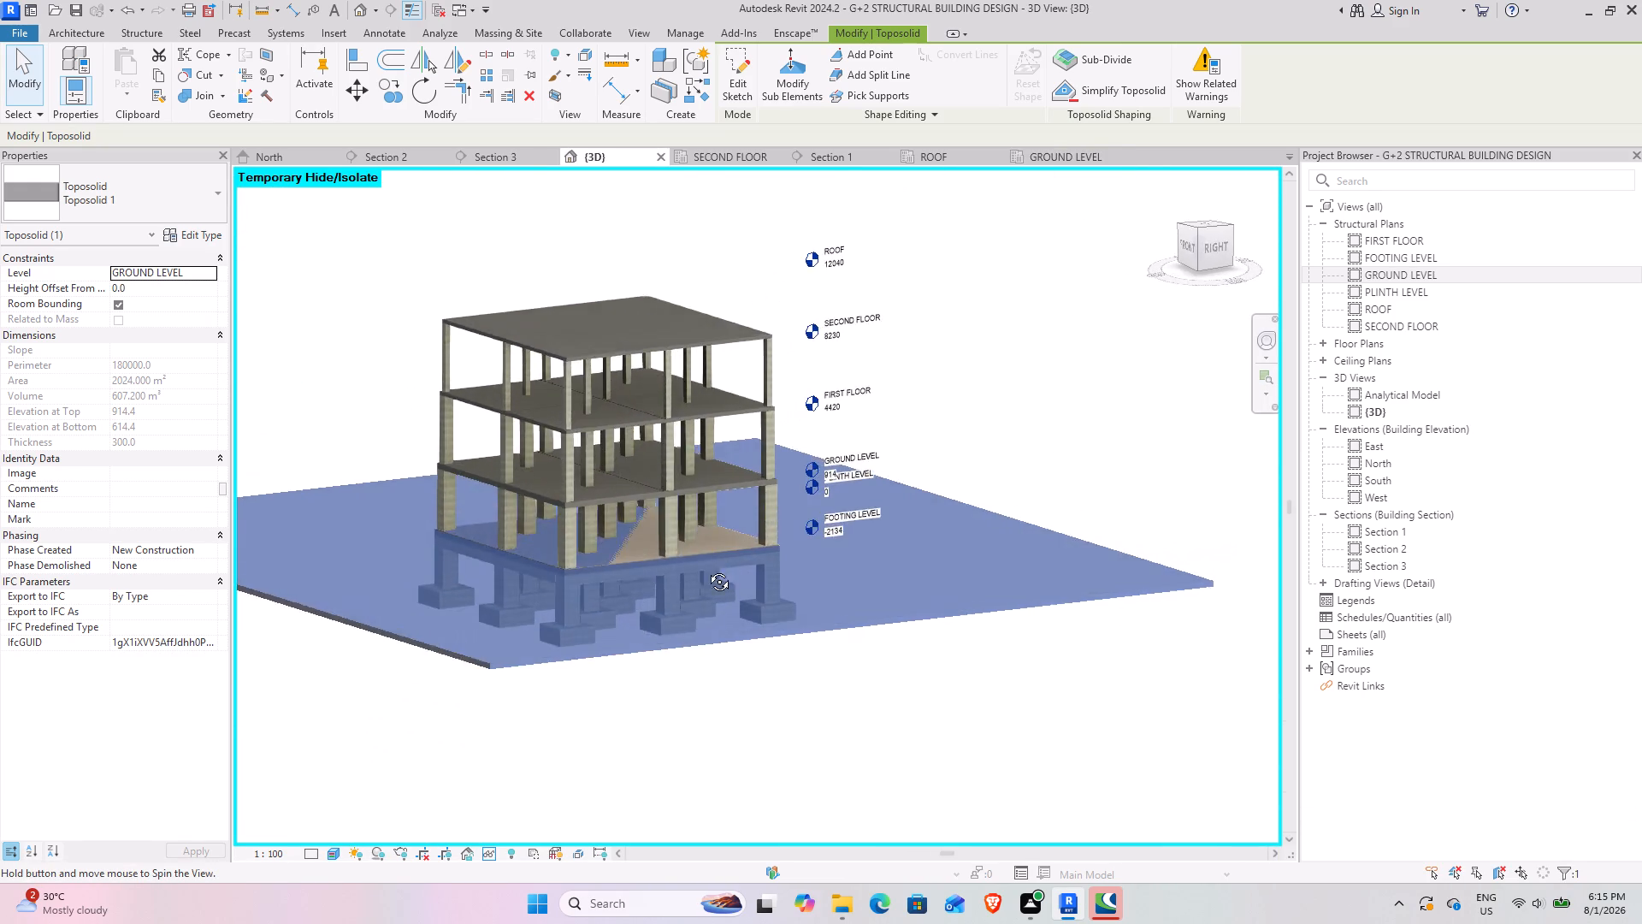
{"action": "middle_click_drag", "start_coordinate": [706, 569], "coordinate": [624, 522], "text": "shift"}
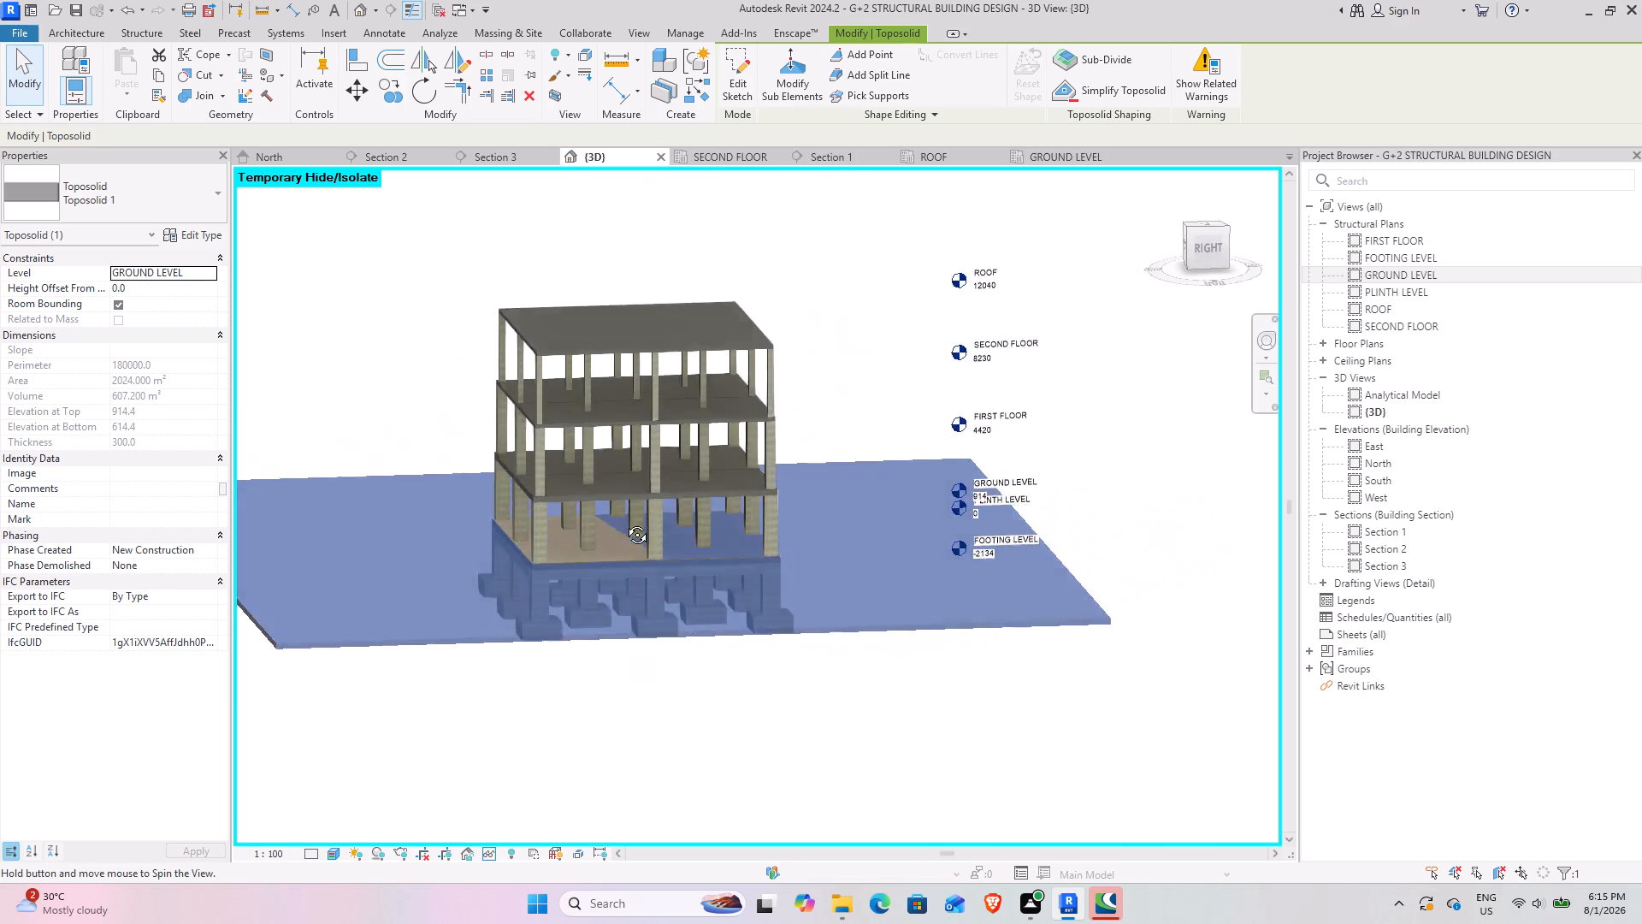
{"action": "middle_click_drag", "start_coordinate": [624, 522], "coordinate": [600, 570], "text": "shift"}
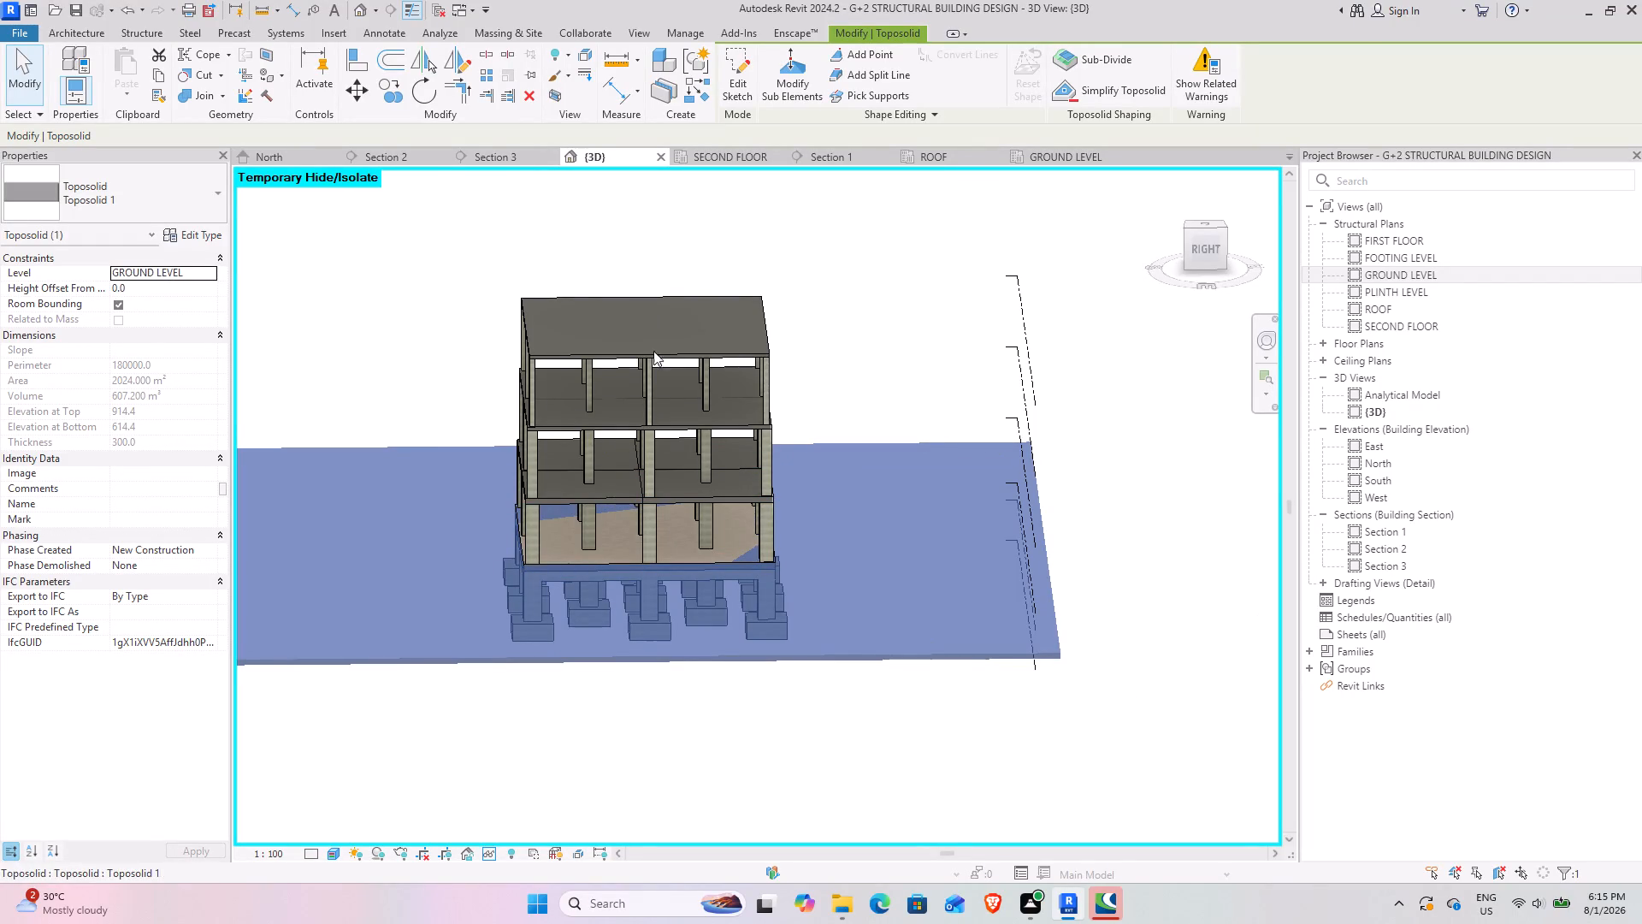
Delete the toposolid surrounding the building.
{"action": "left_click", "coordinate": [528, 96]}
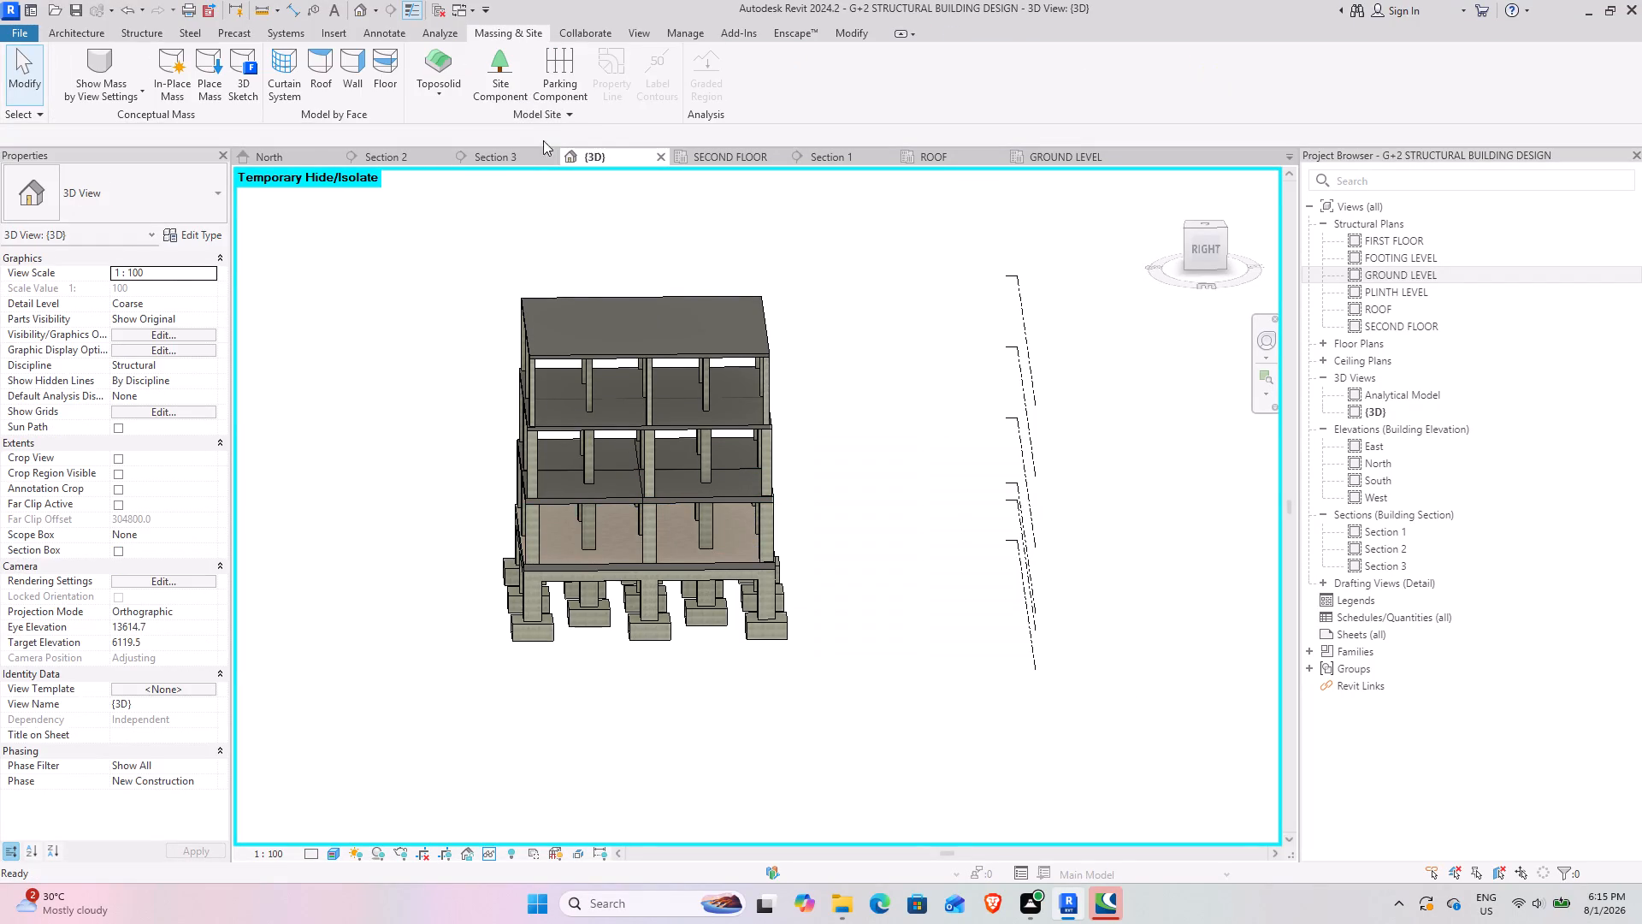
Create a Toposolid 1 on GROUND LEVEL from a rectangular boundary about 78000 by 102000 mm around the building in plan.
{"action": "left_click", "coordinate": [1062, 151]}
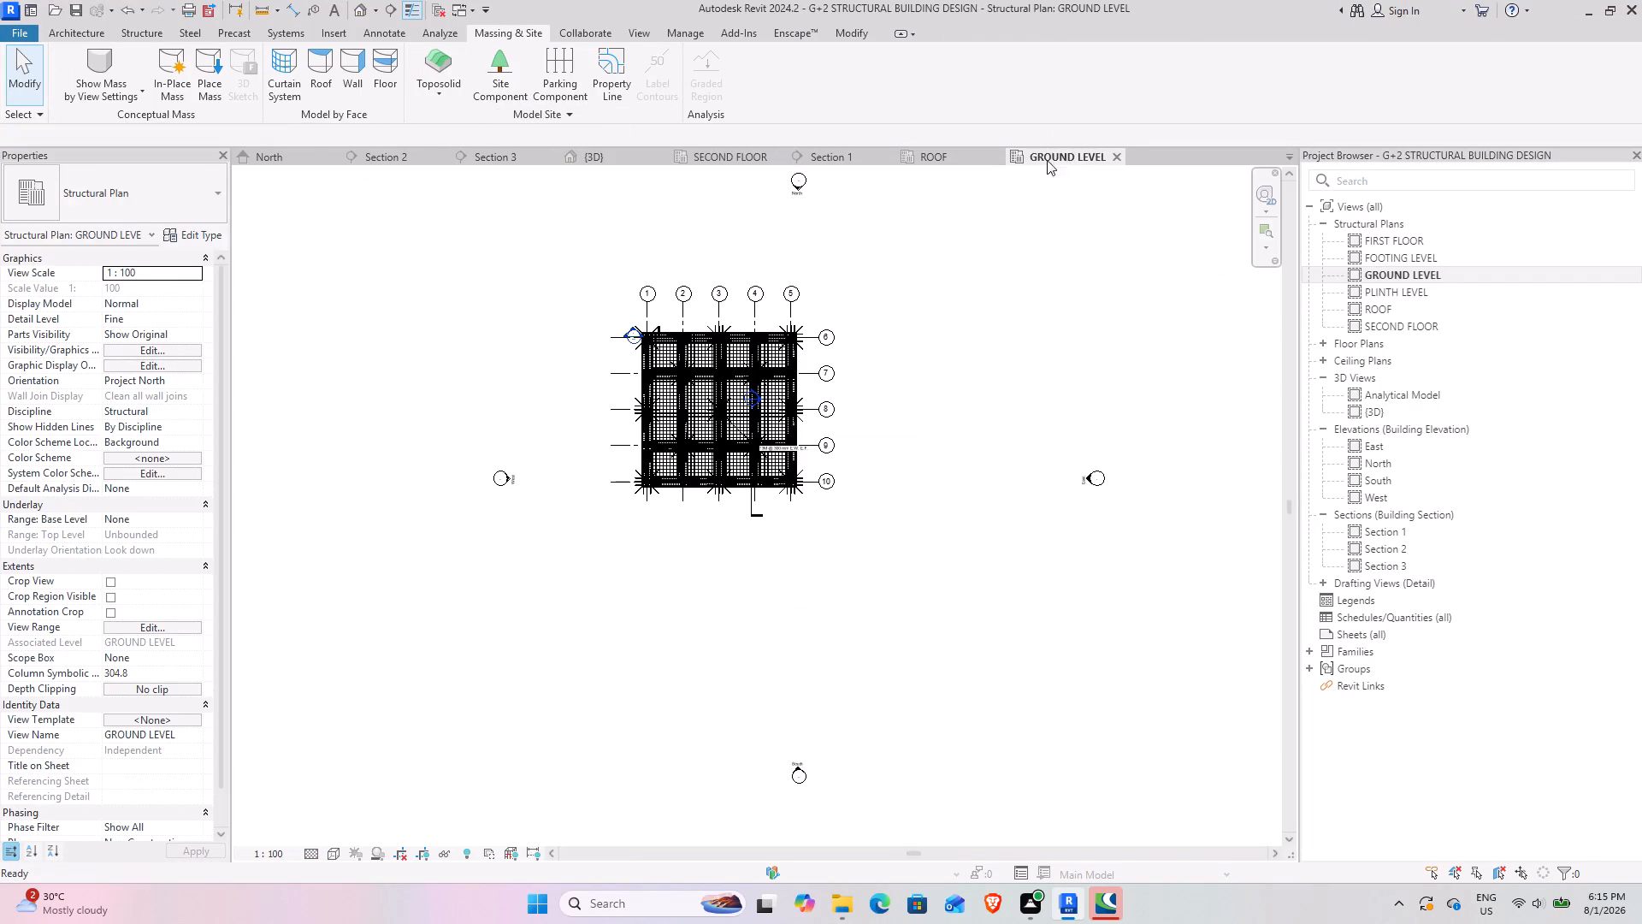
{"action": "scroll", "coordinate": [700, 314], "scroll_direction": "down", "scroll_amount": 2}
{"action": "middle_click_drag", "start_coordinate": [681, 448], "coordinate": [629, 597]}
{"action": "scroll", "coordinate": [681, 448], "scroll_direction": "down", "scroll_amount": 1}
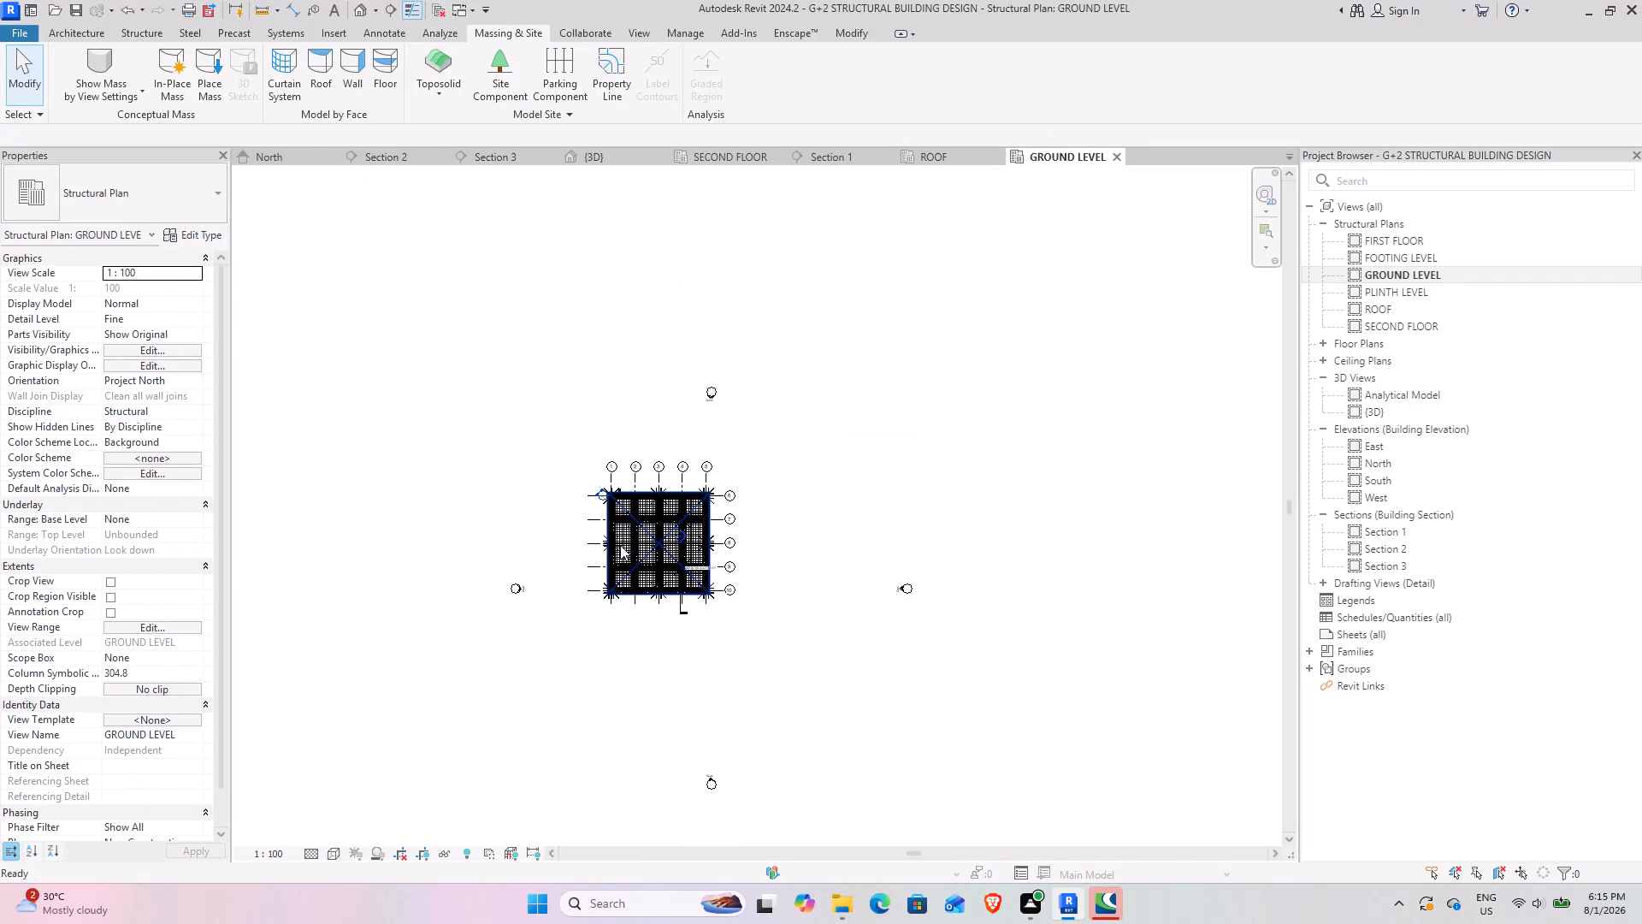
{"action": "scroll", "coordinate": [612, 510], "scroll_direction": "up", "scroll_amount": 4}
{"action": "middle_click_drag", "start_coordinate": [580, 615], "coordinate": [653, 542]}
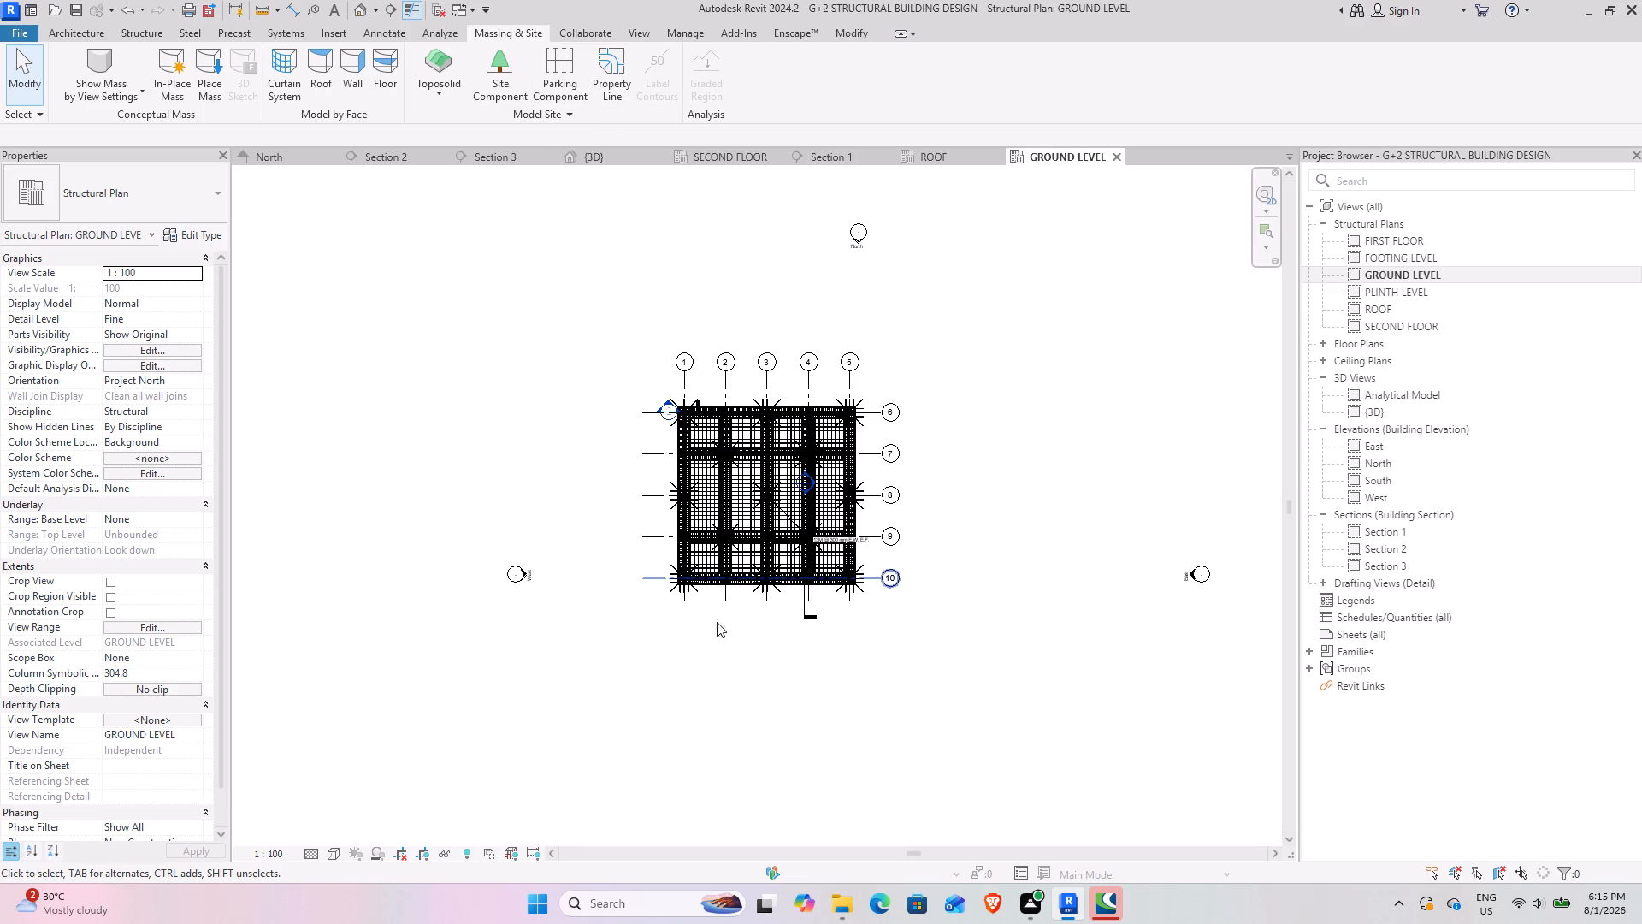
{"action": "middle_click_drag", "start_coordinate": [749, 584], "coordinate": [692, 602]}
{"action": "scroll", "coordinate": [658, 557], "scroll_direction": "up", "scroll_amount": 2}
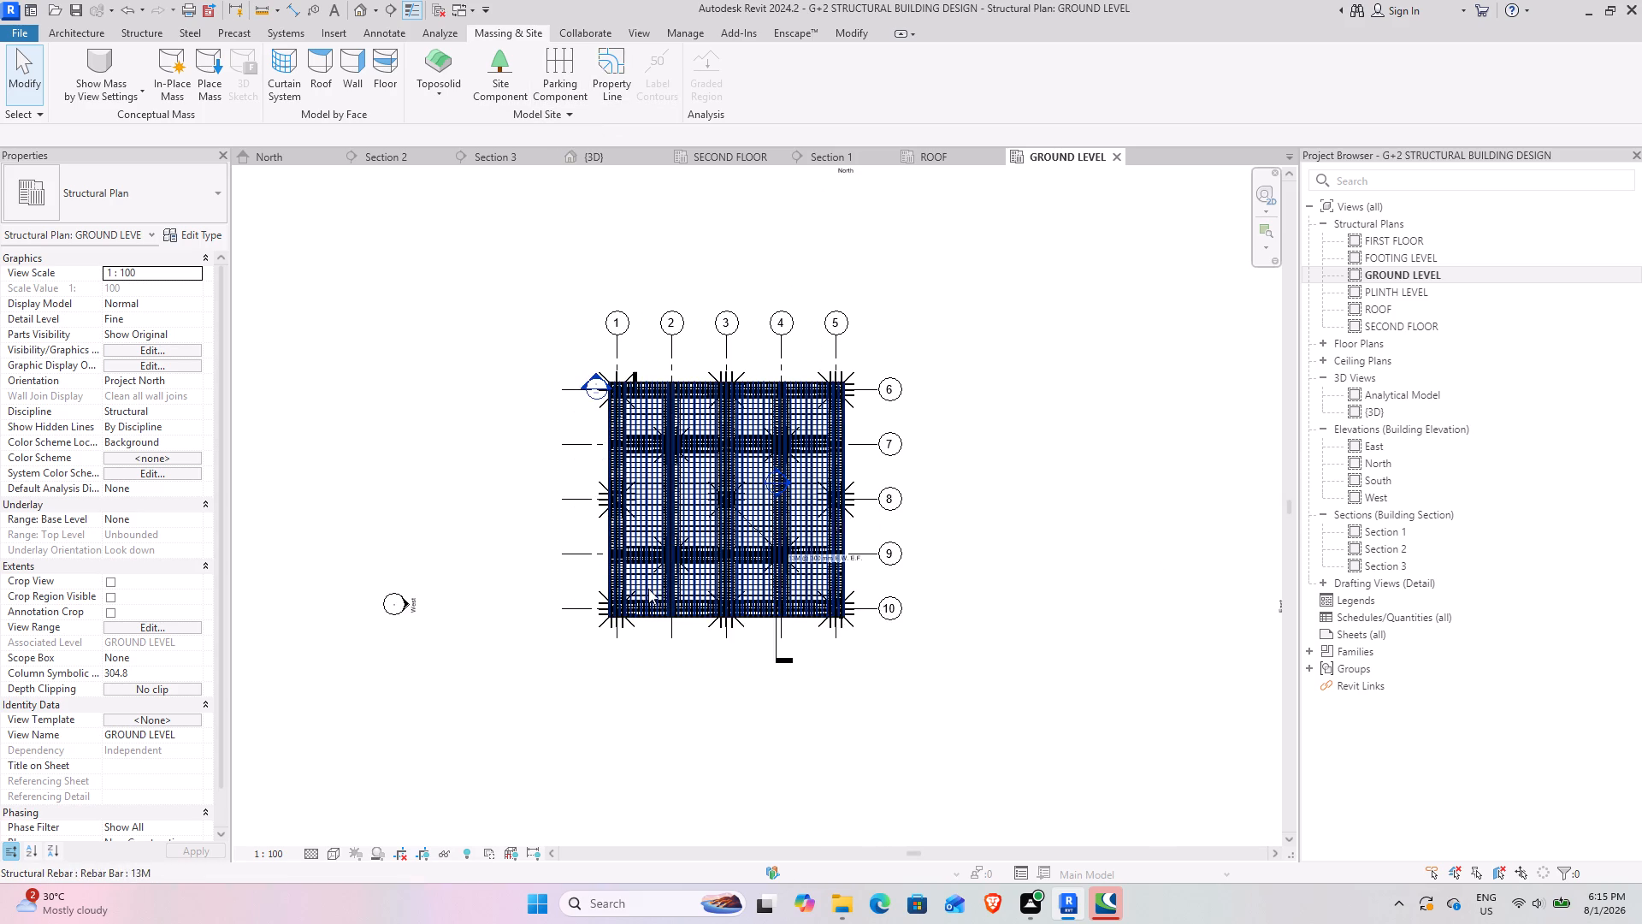
{"action": "middle_click_drag", "start_coordinate": [649, 565], "coordinate": [644, 588]}
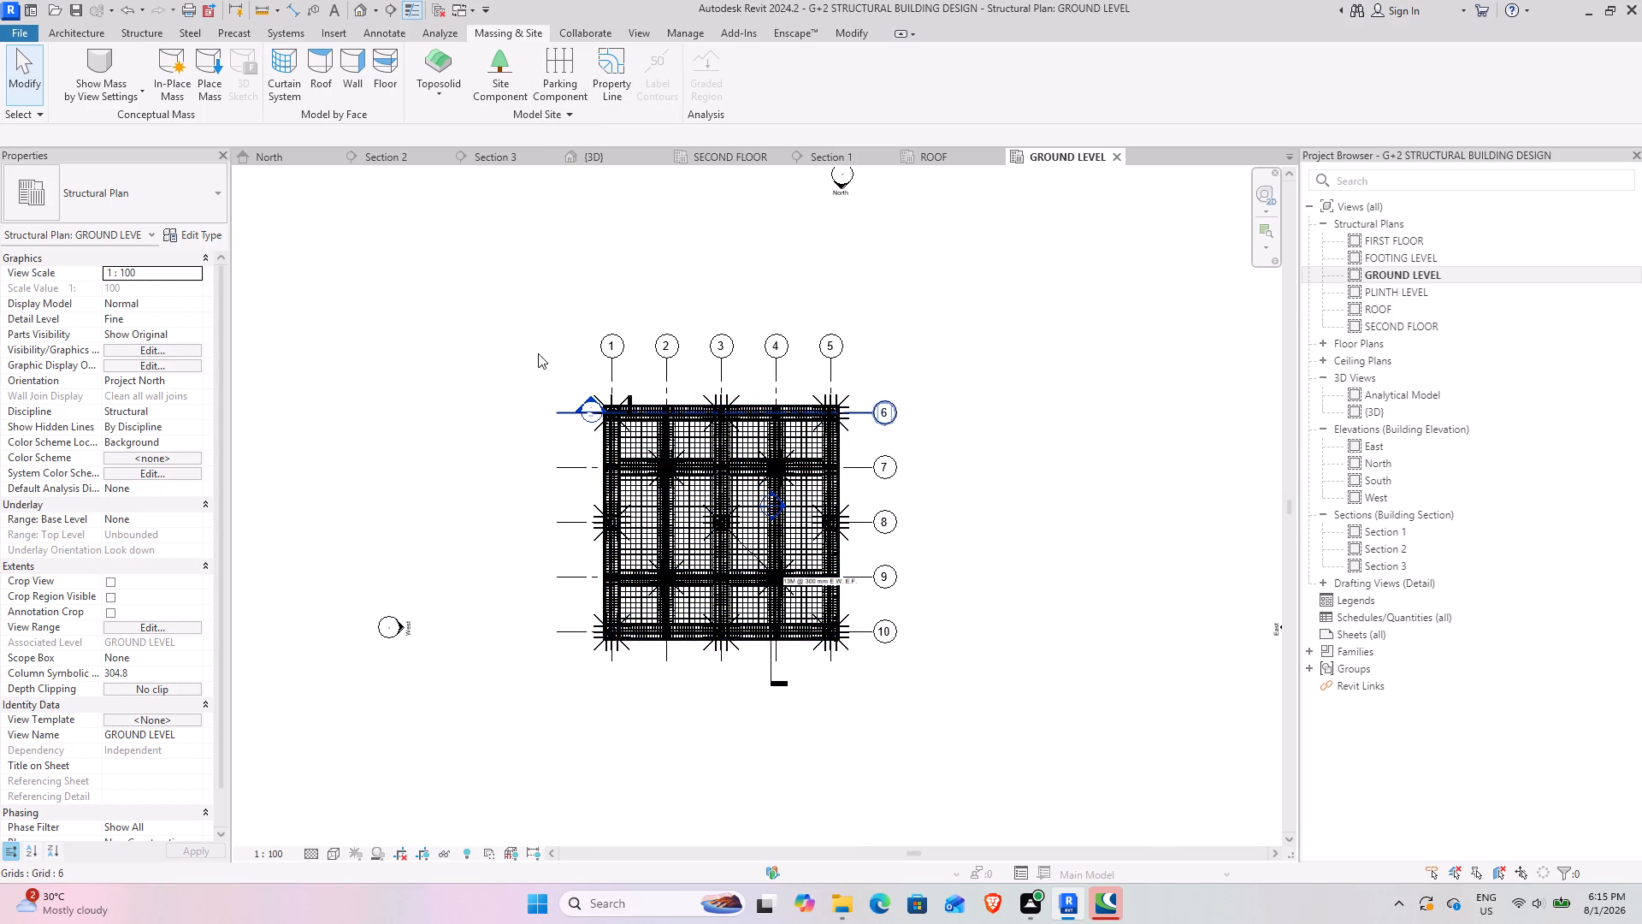
{"action": "left_click", "coordinate": [452, 105]}
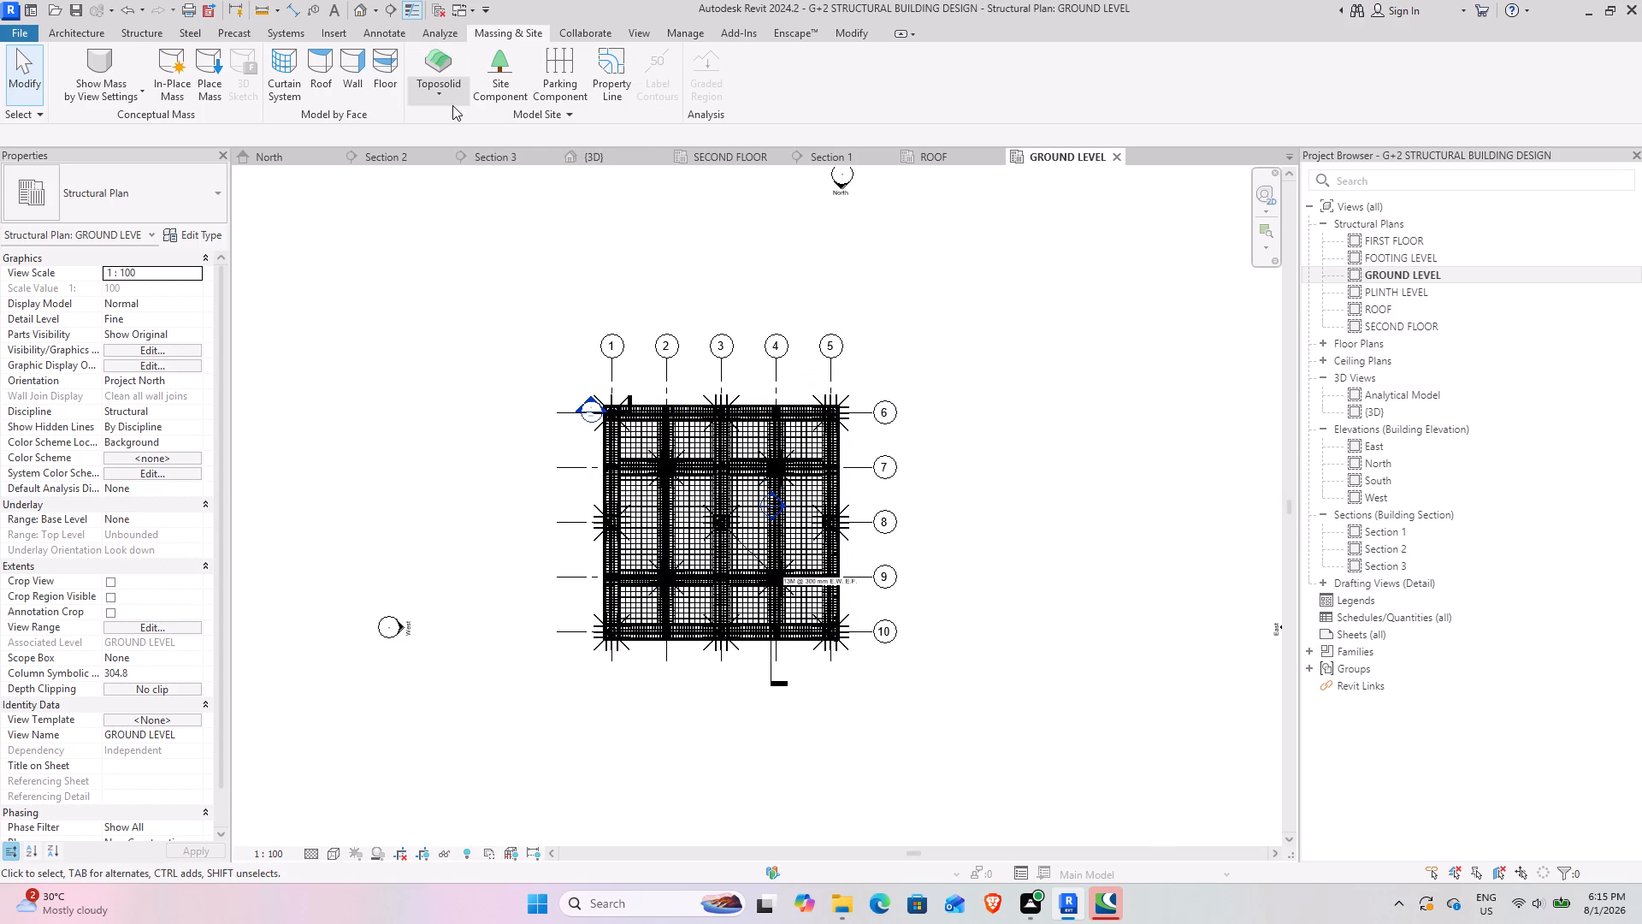
{"action": "left_click", "coordinate": [463, 128]}
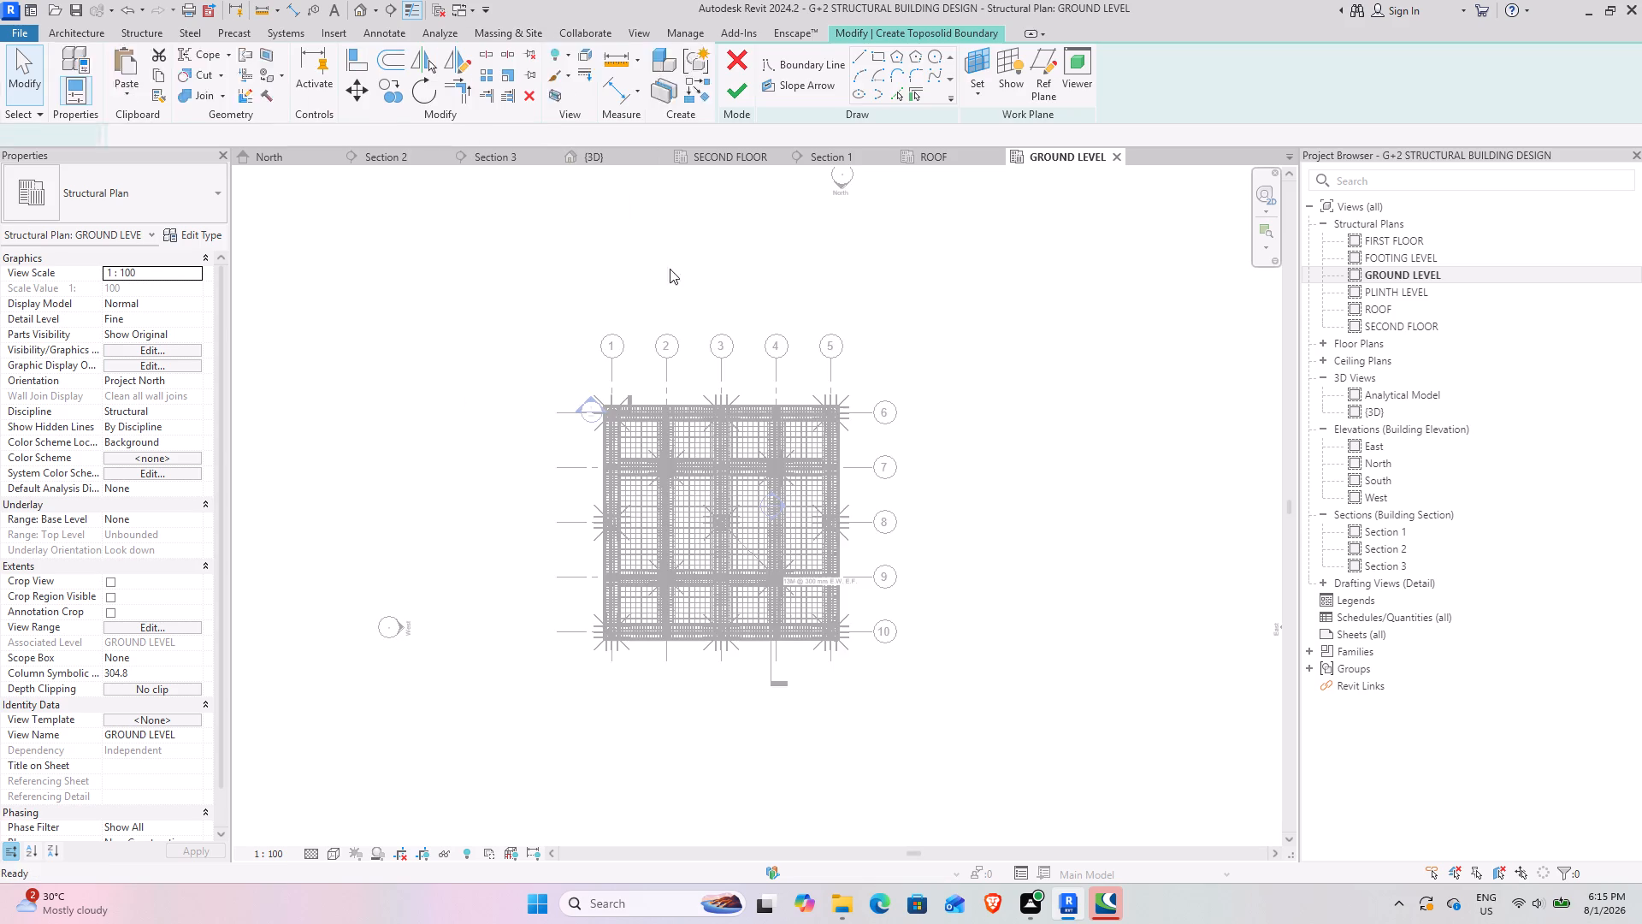
{"action": "scroll", "coordinate": [670, 375], "scroll_direction": "down", "scroll_amount": 14}
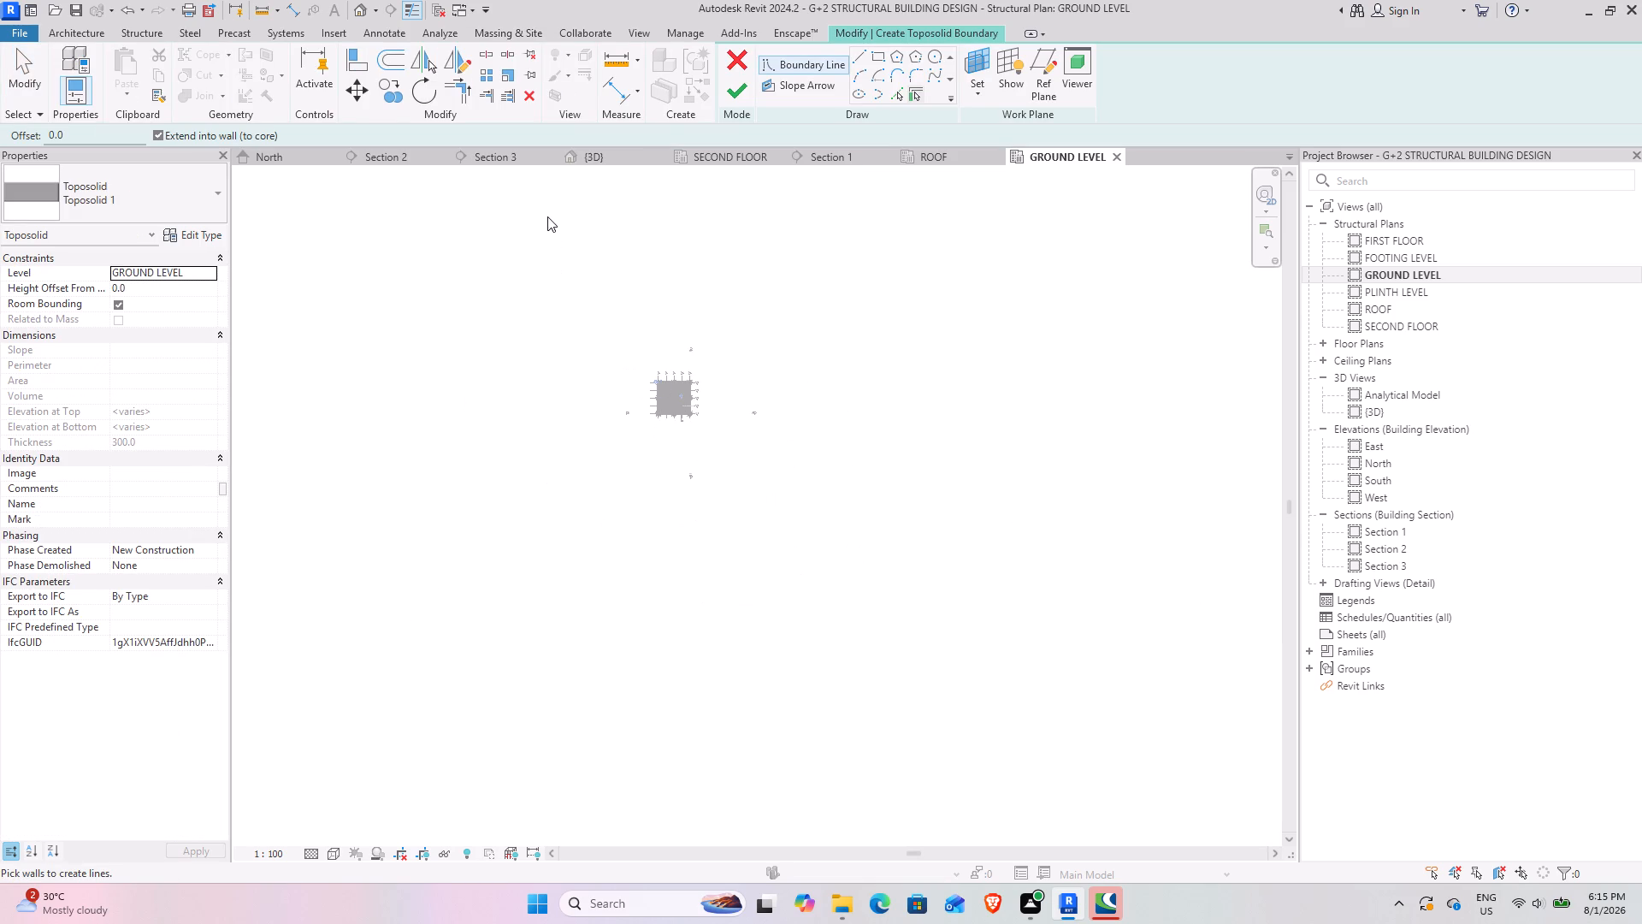
{"action": "left_click", "coordinate": [547, 216]}
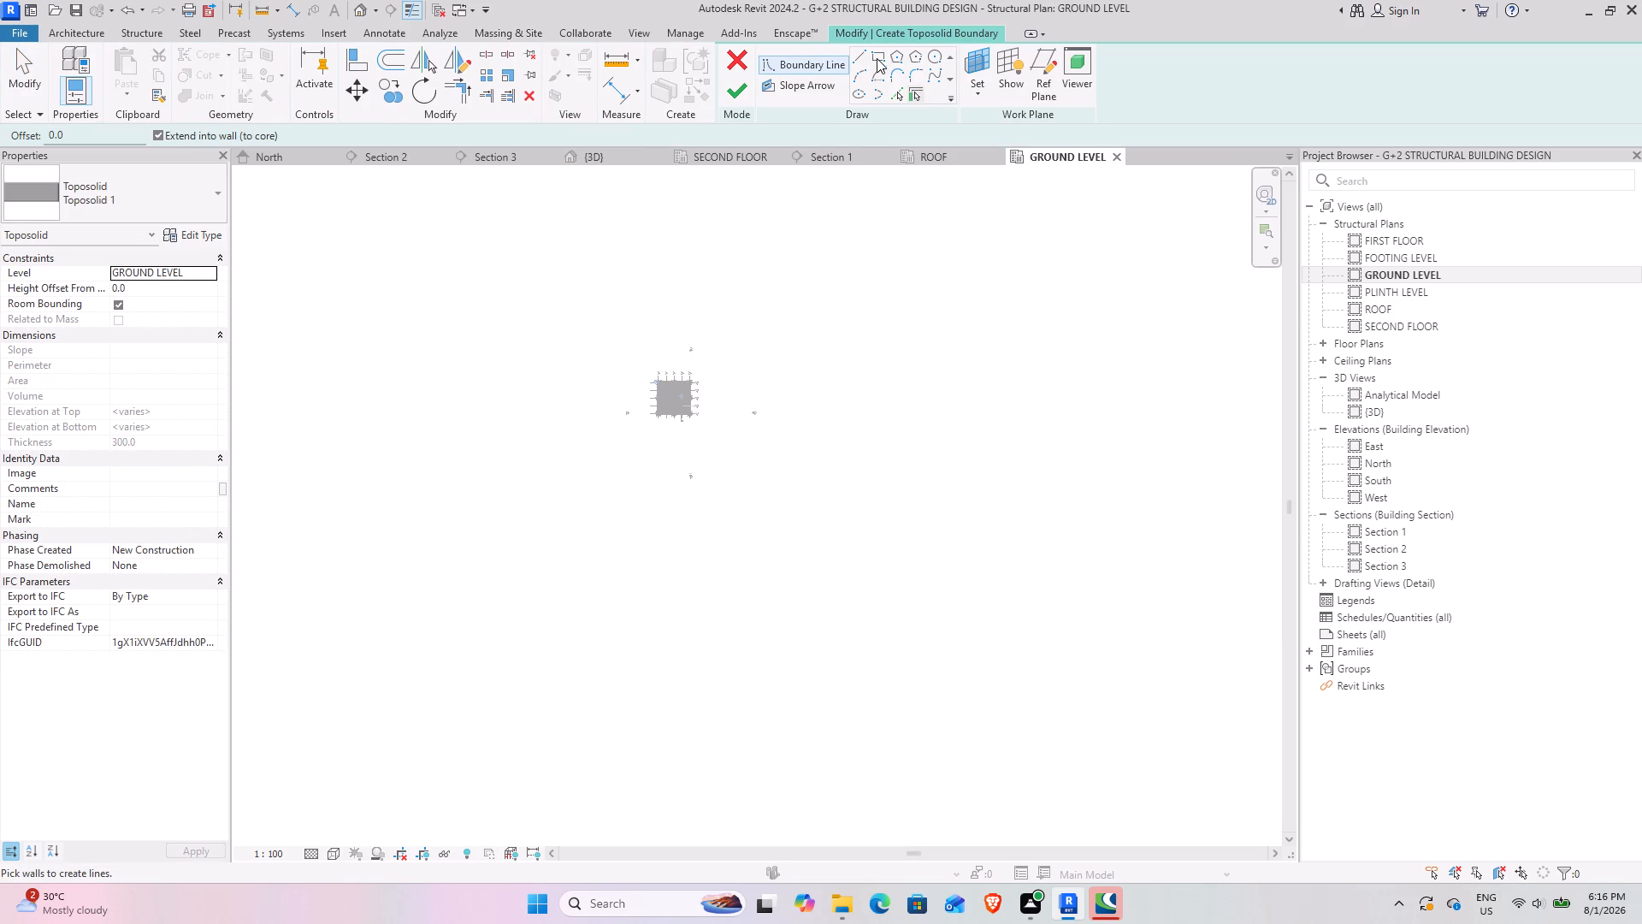
{"action": "left_click", "coordinate": [877, 58]}
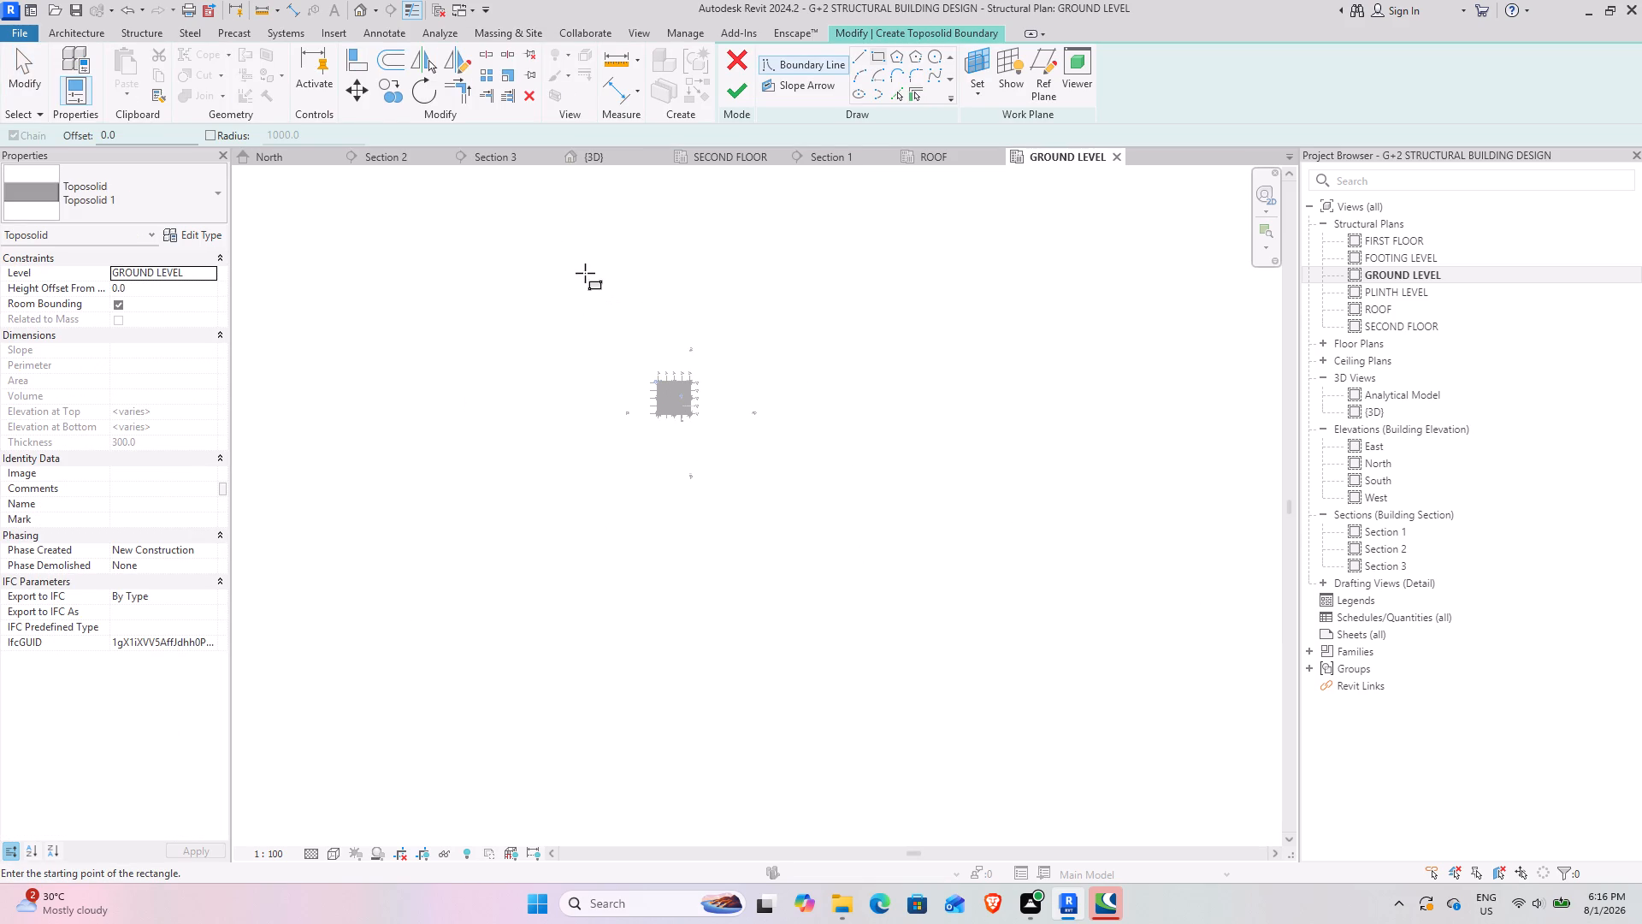
{"action": "left_click", "coordinate": [582, 270]}
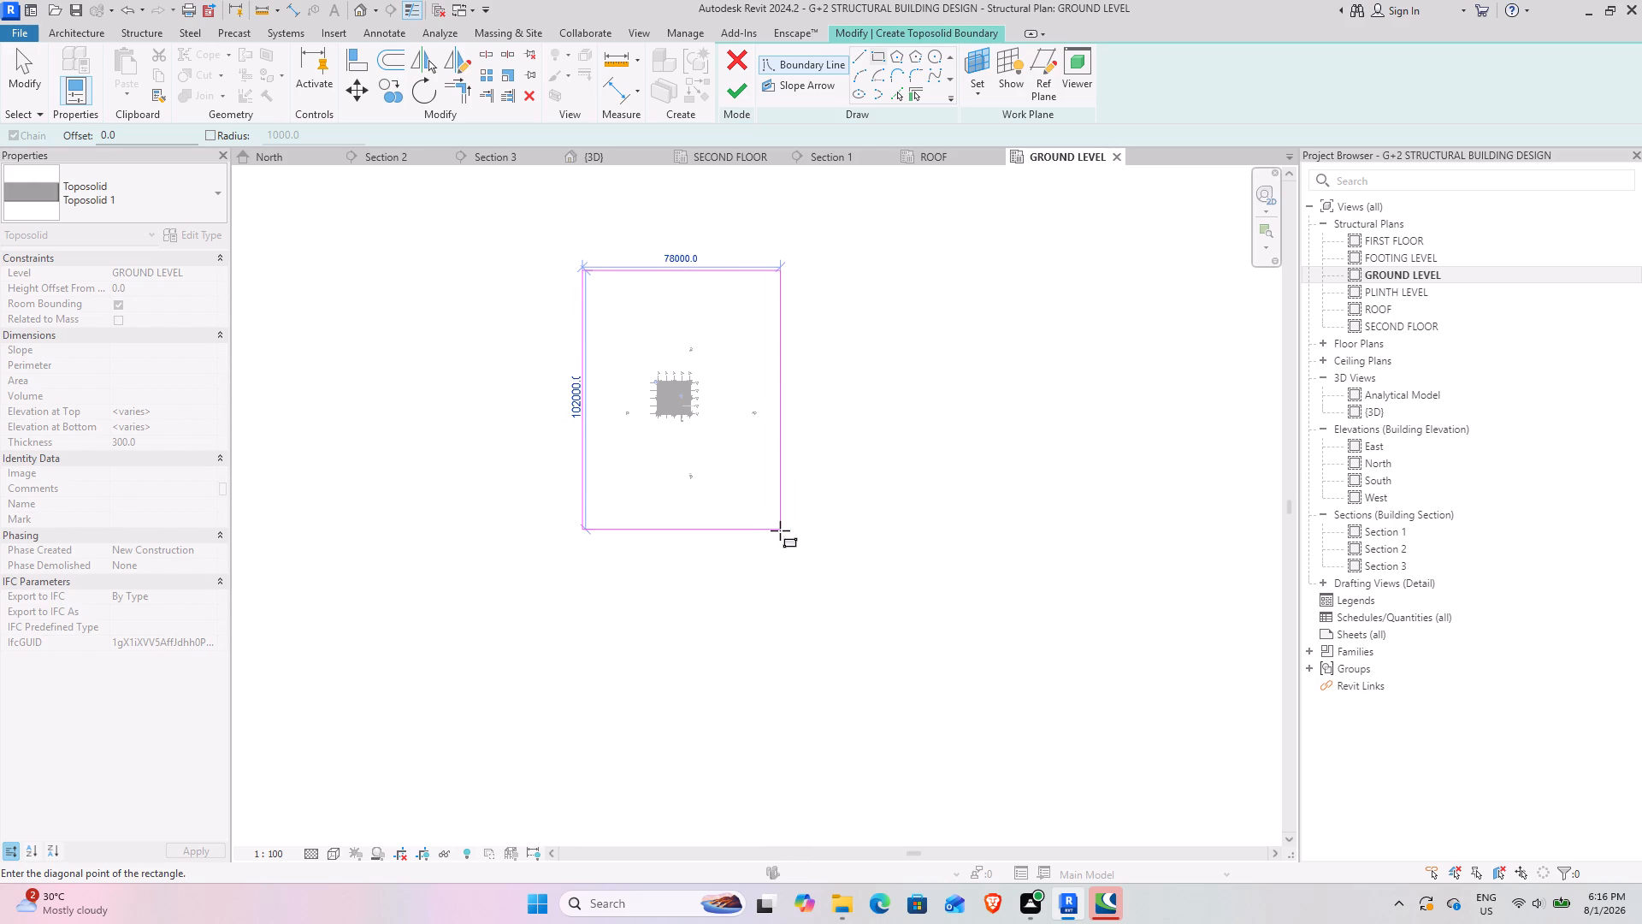
{"action": "left_click", "coordinate": [780, 530]}
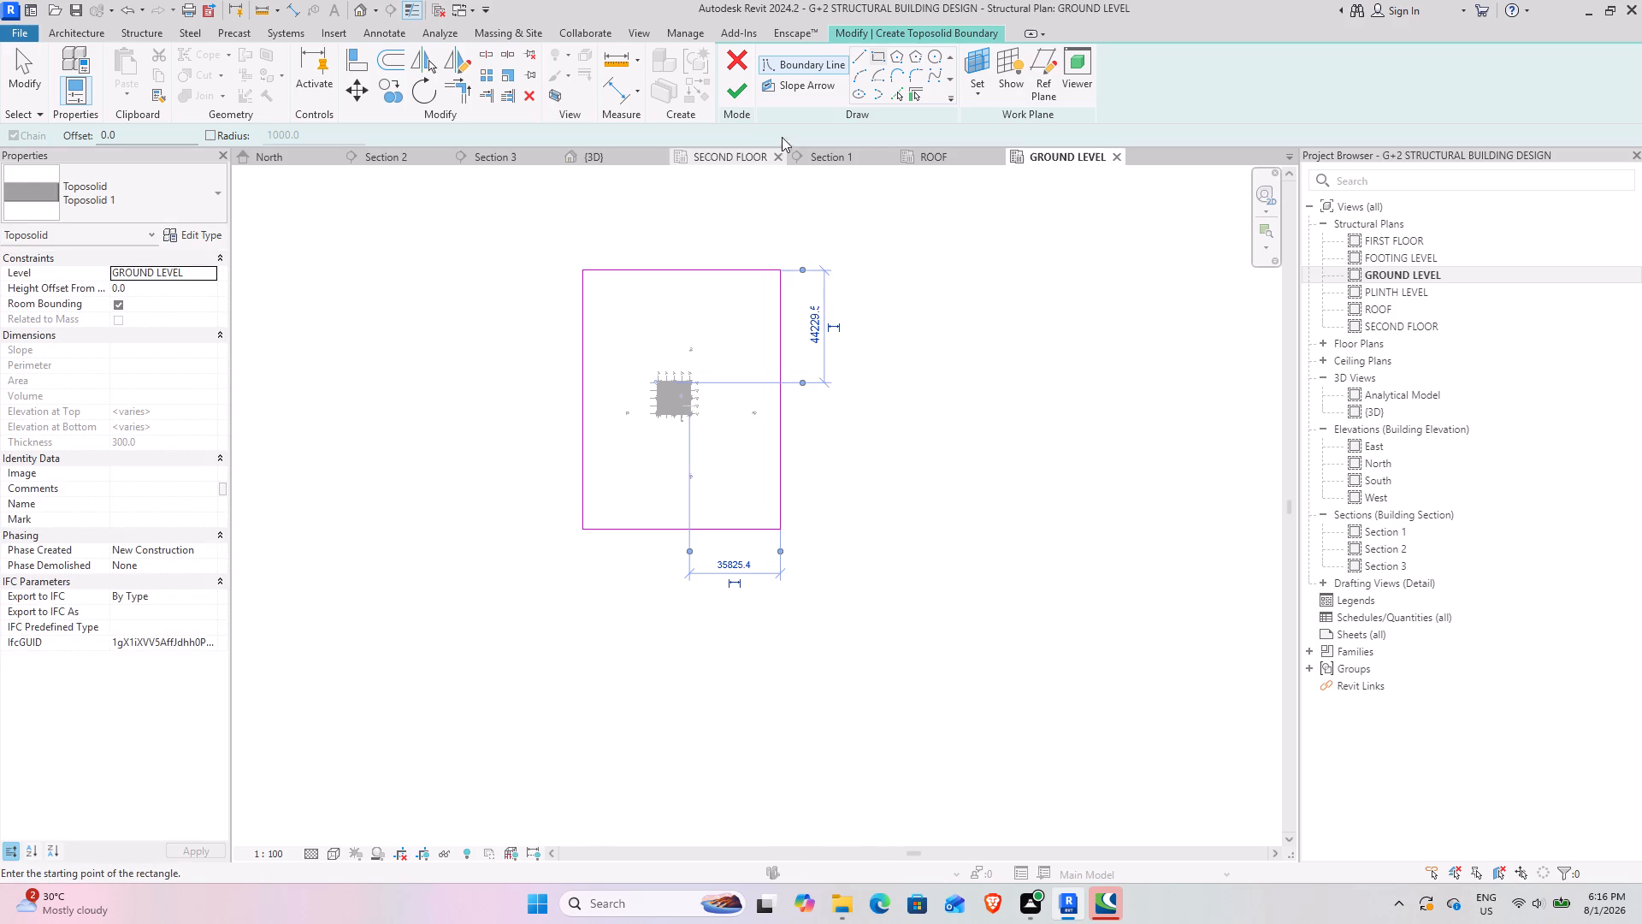
{"action": "left_click", "coordinate": [730, 90]}
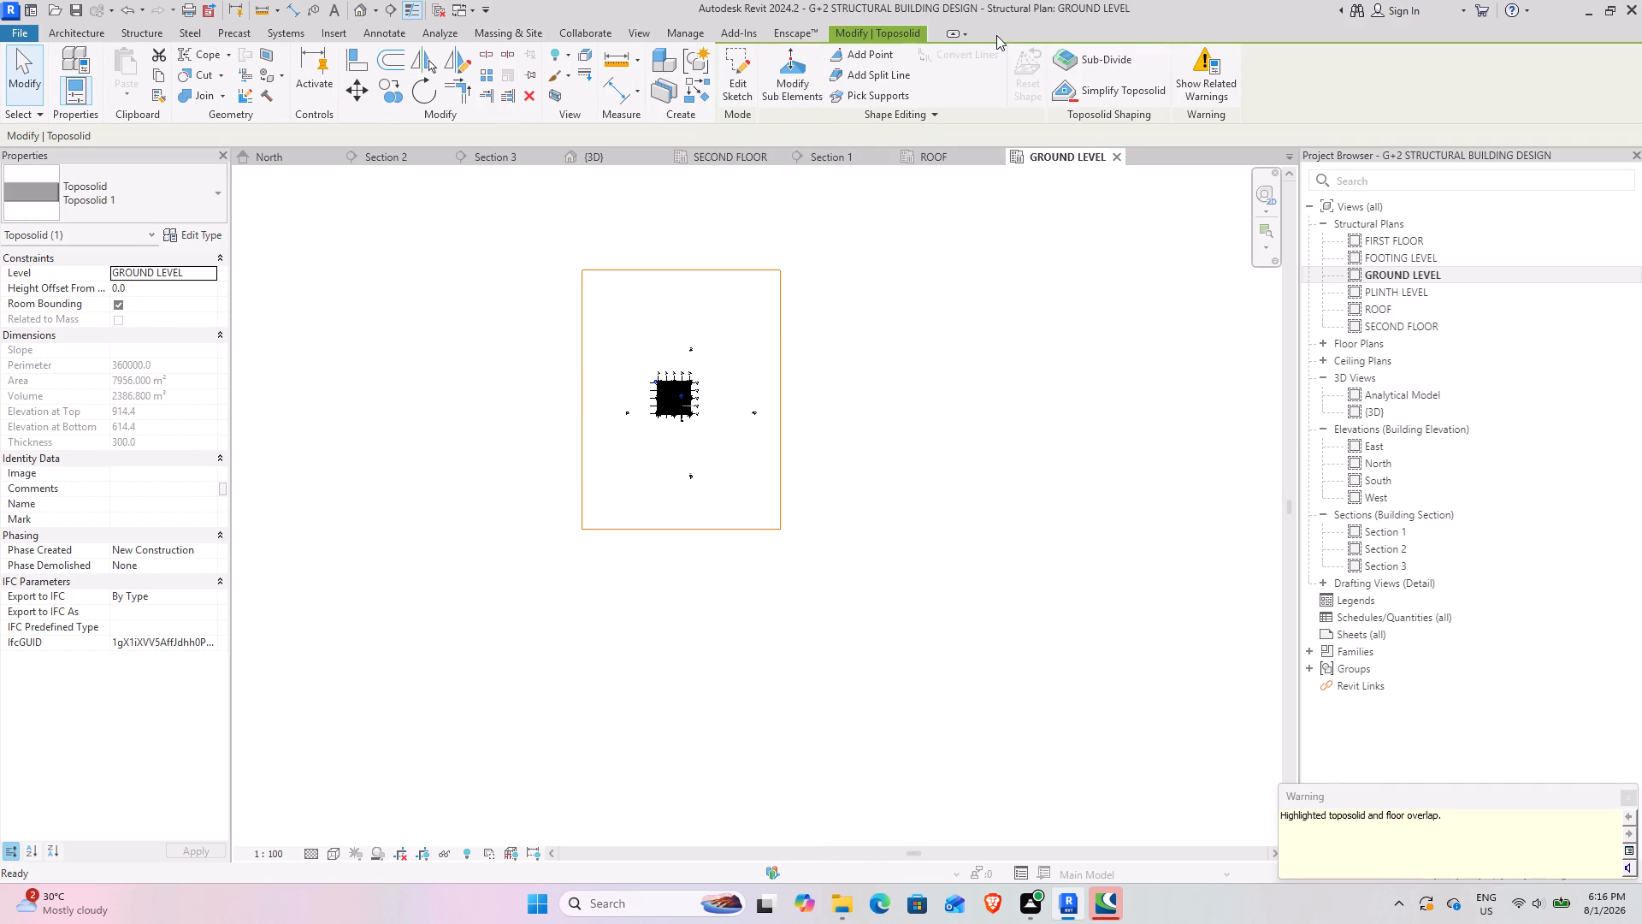
{"action": "left_click", "coordinate": [1175, 442]}
Examine in the 3D view how the larger toposolid lies around the building and how far it extends.
{"action": "left_click", "coordinate": [589, 157]}
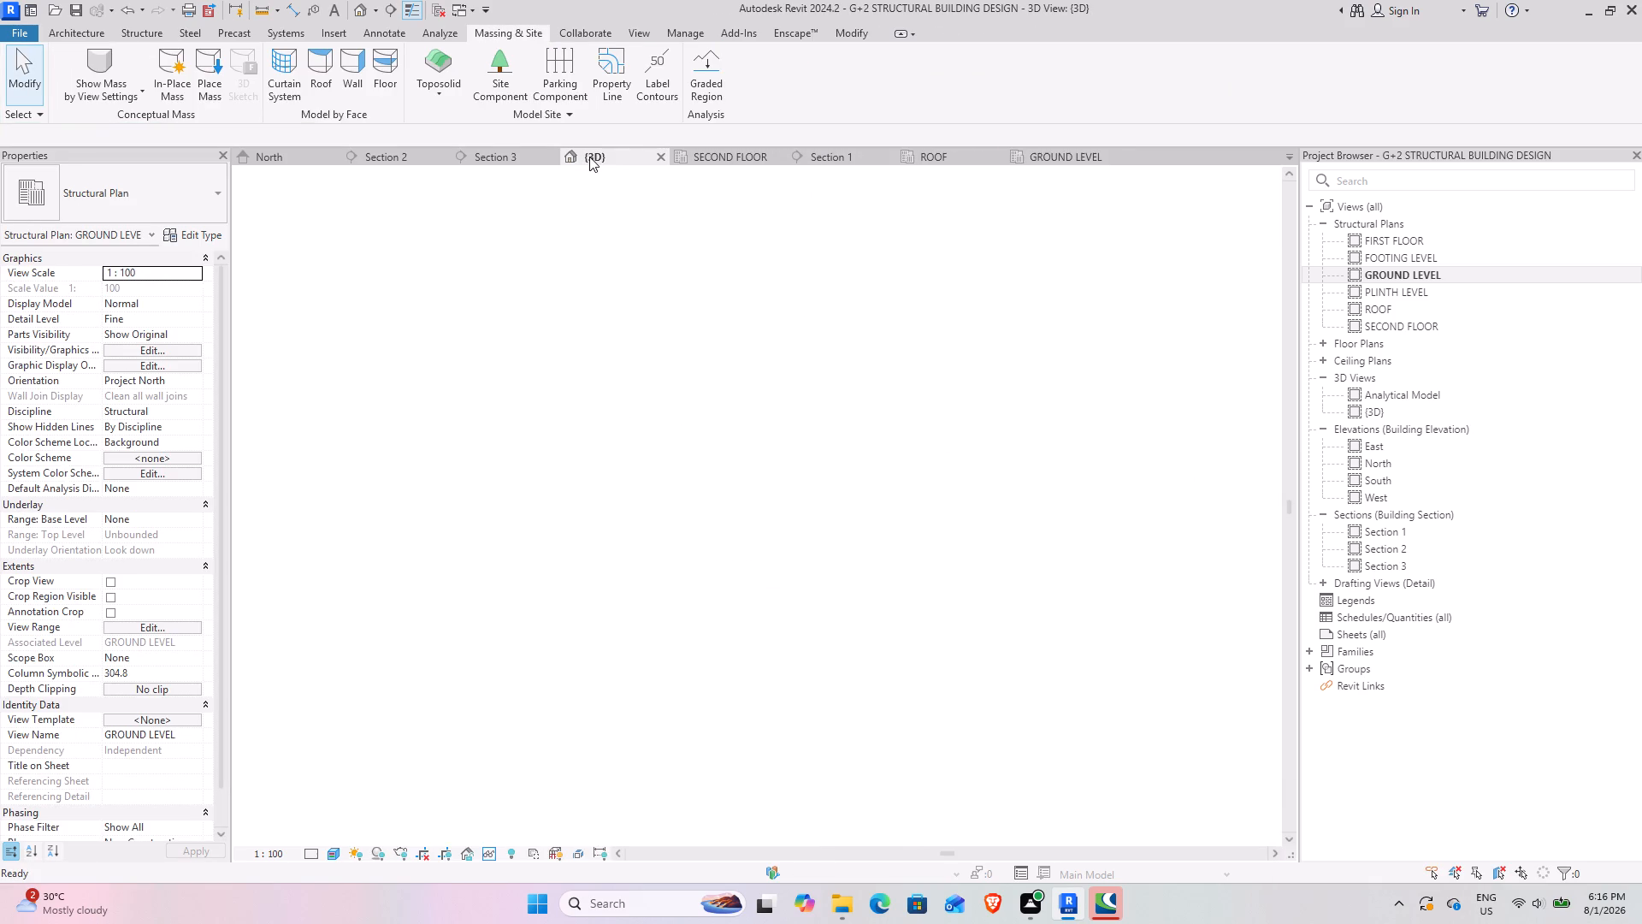
{"action": "scroll", "coordinate": [764, 537], "scroll_direction": "down", "scroll_amount": 2}
{"action": "middle_click_drag", "start_coordinate": [951, 573], "coordinate": [923, 573]}
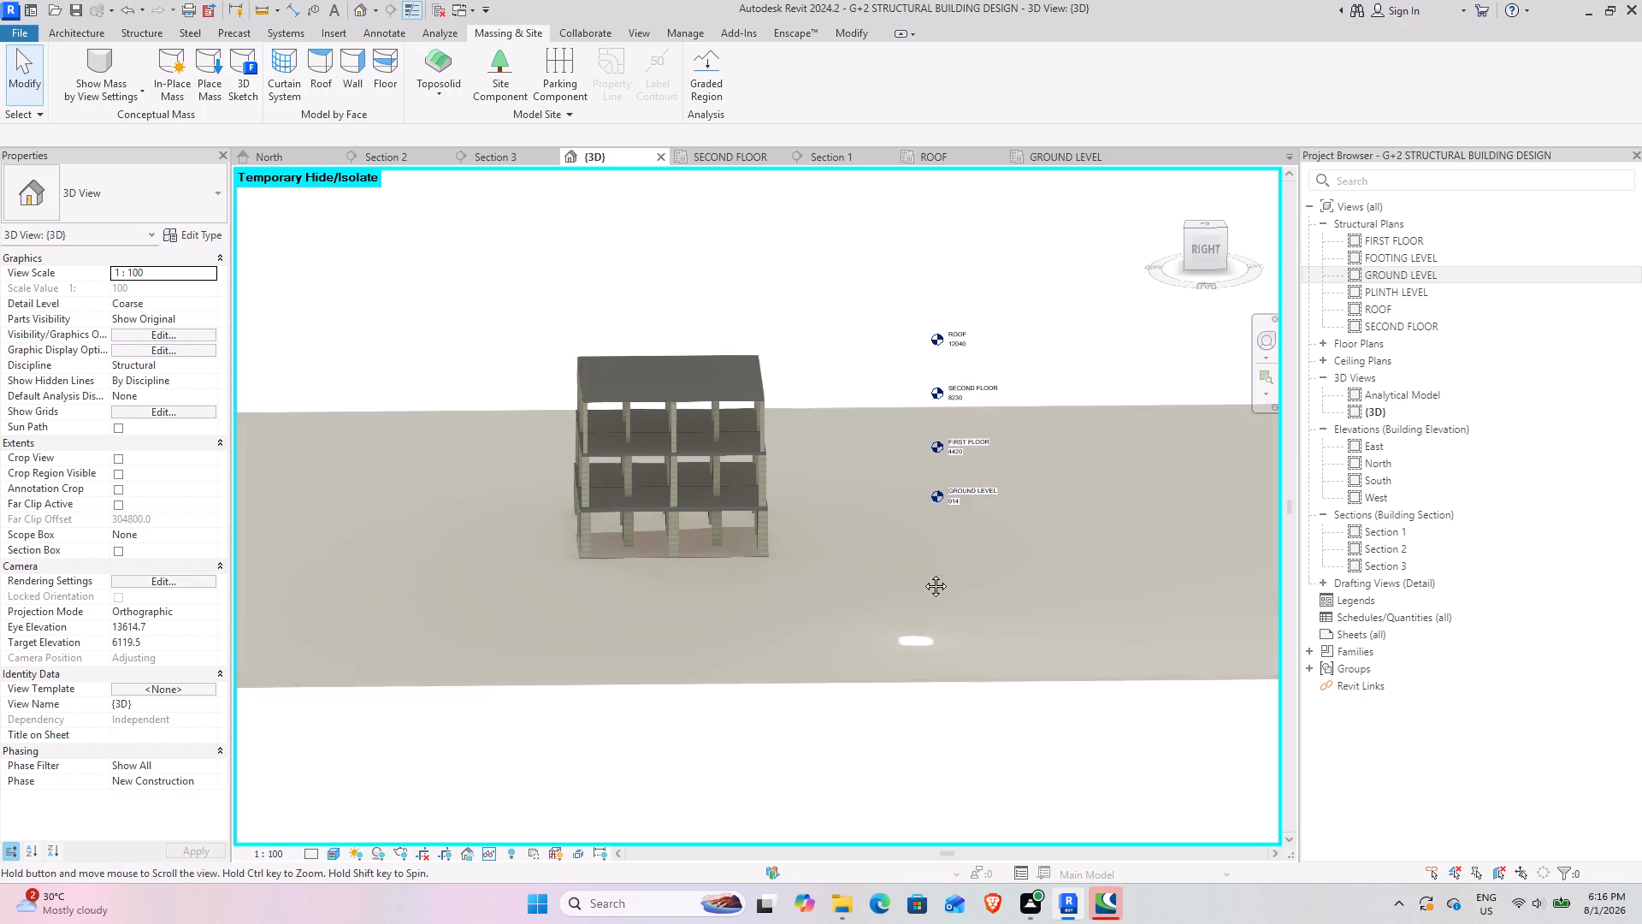
{"action": "middle_click_drag", "start_coordinate": [923, 573], "coordinate": [676, 500]}
{"action": "middle_click_drag", "start_coordinate": [714, 565], "coordinate": [1030, 577]}
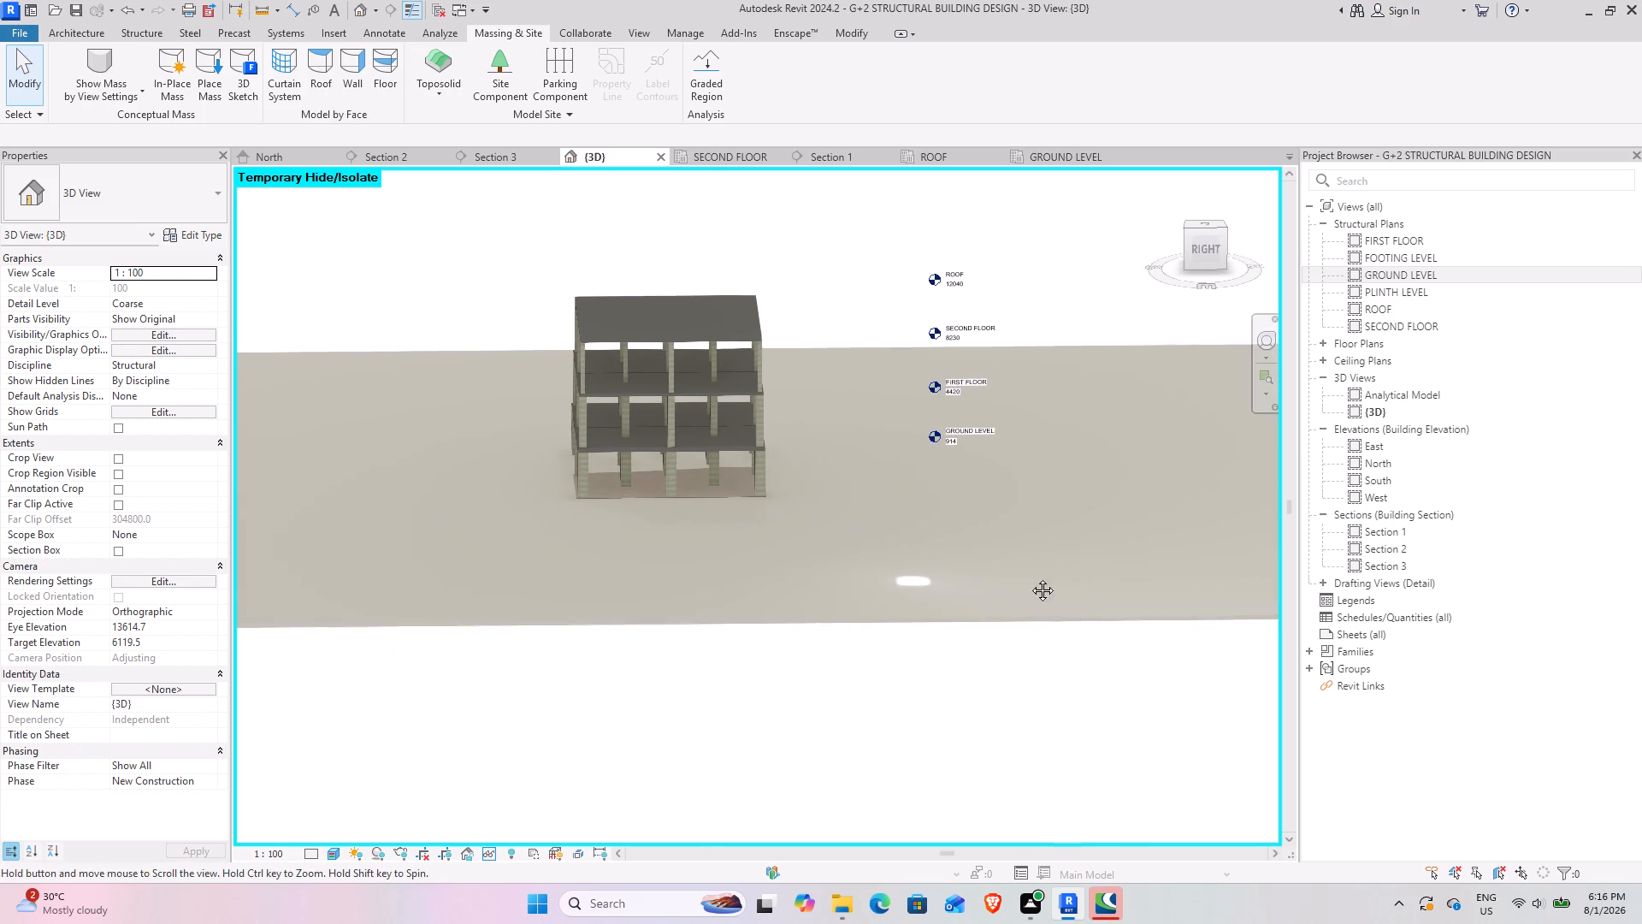
{"action": "middle_click_drag", "start_coordinate": [1030, 577], "coordinate": [1095, 577]}
{"action": "scroll", "coordinate": [881, 555], "scroll_direction": "down", "scroll_amount": 3}
{"action": "middle_click_drag", "start_coordinate": [816, 588], "coordinate": [813, 601]}
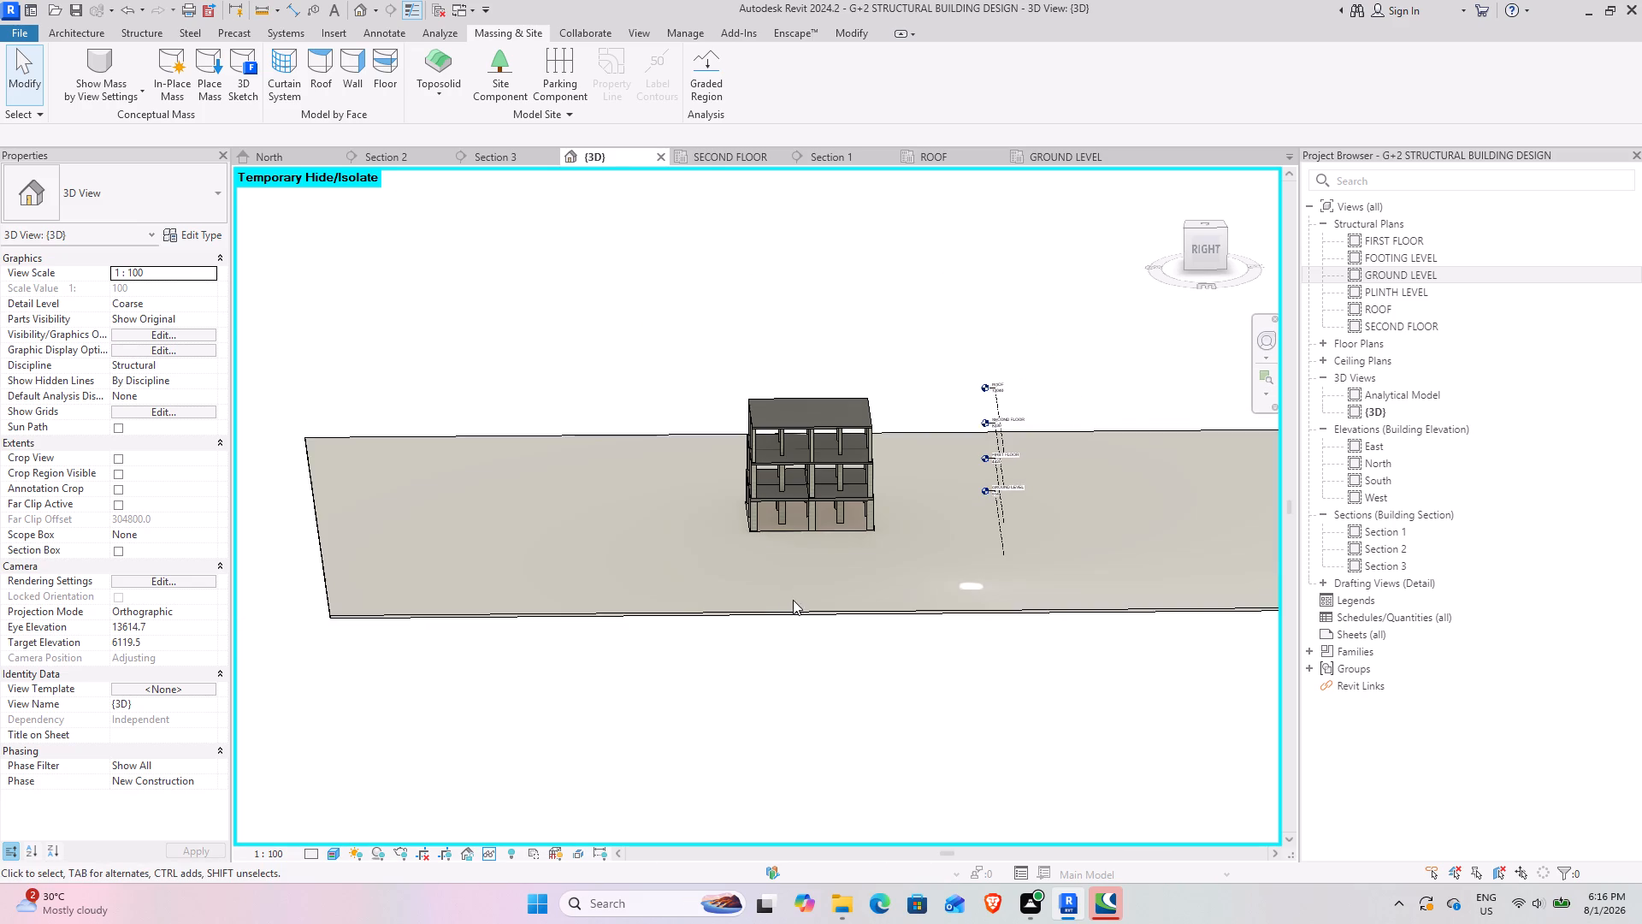
Change the toposolid's level constraint to PLINTH LEVEL and check where it meets the building base in 3D.
{"action": "left_click", "coordinate": [773, 610]}
{"action": "left_click", "coordinate": [177, 213]}
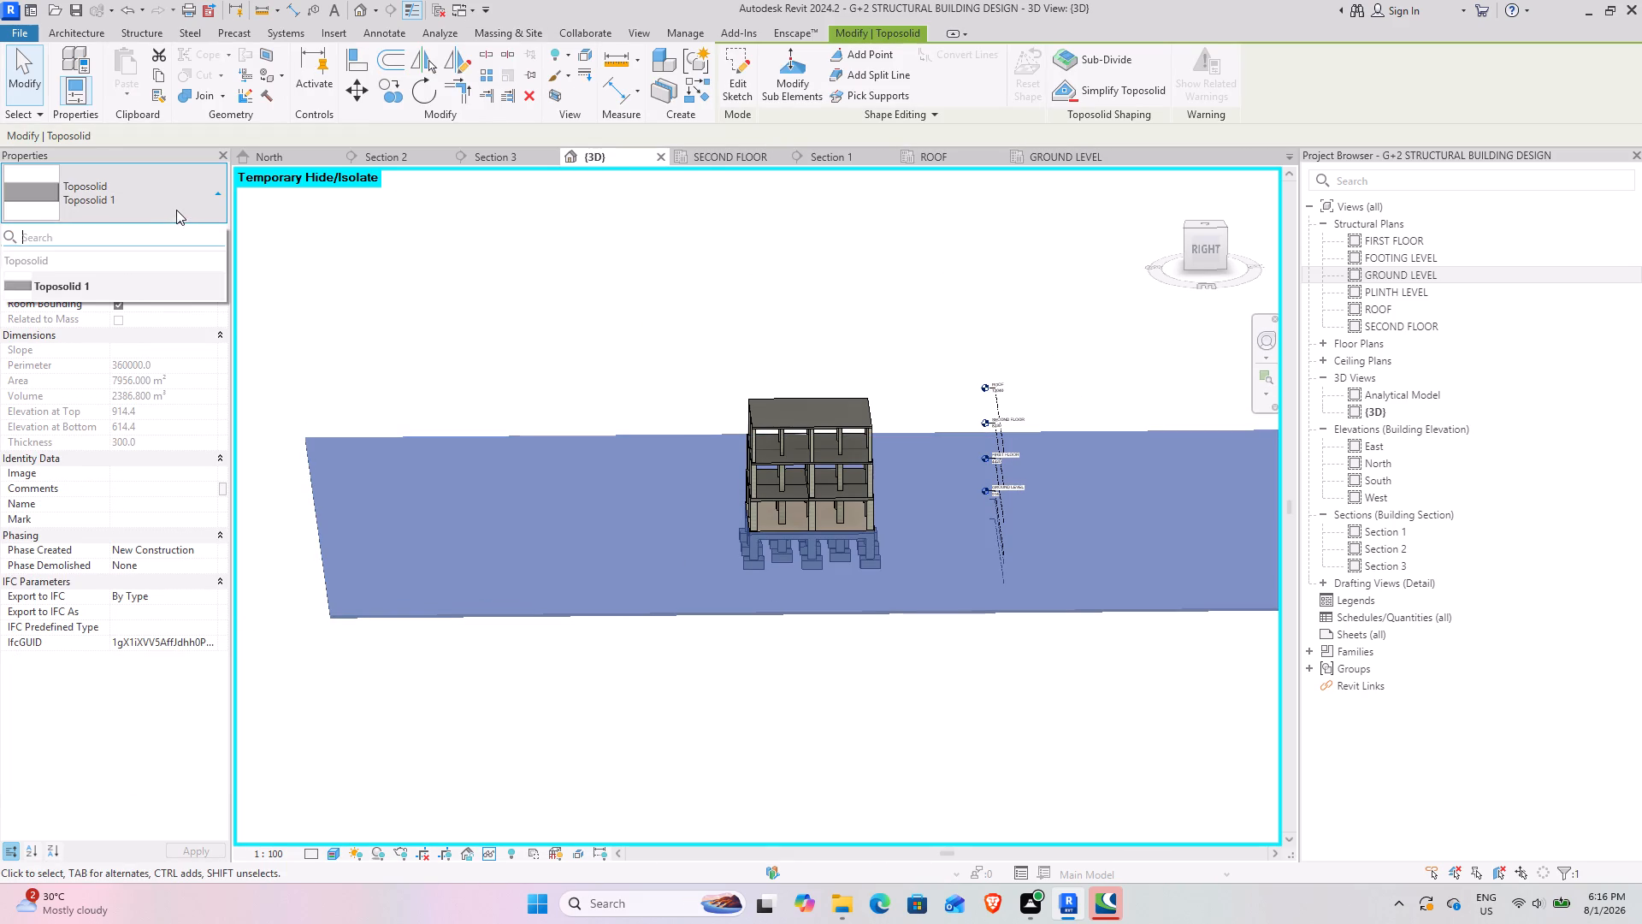
{"action": "left_click", "coordinate": [223, 178]}
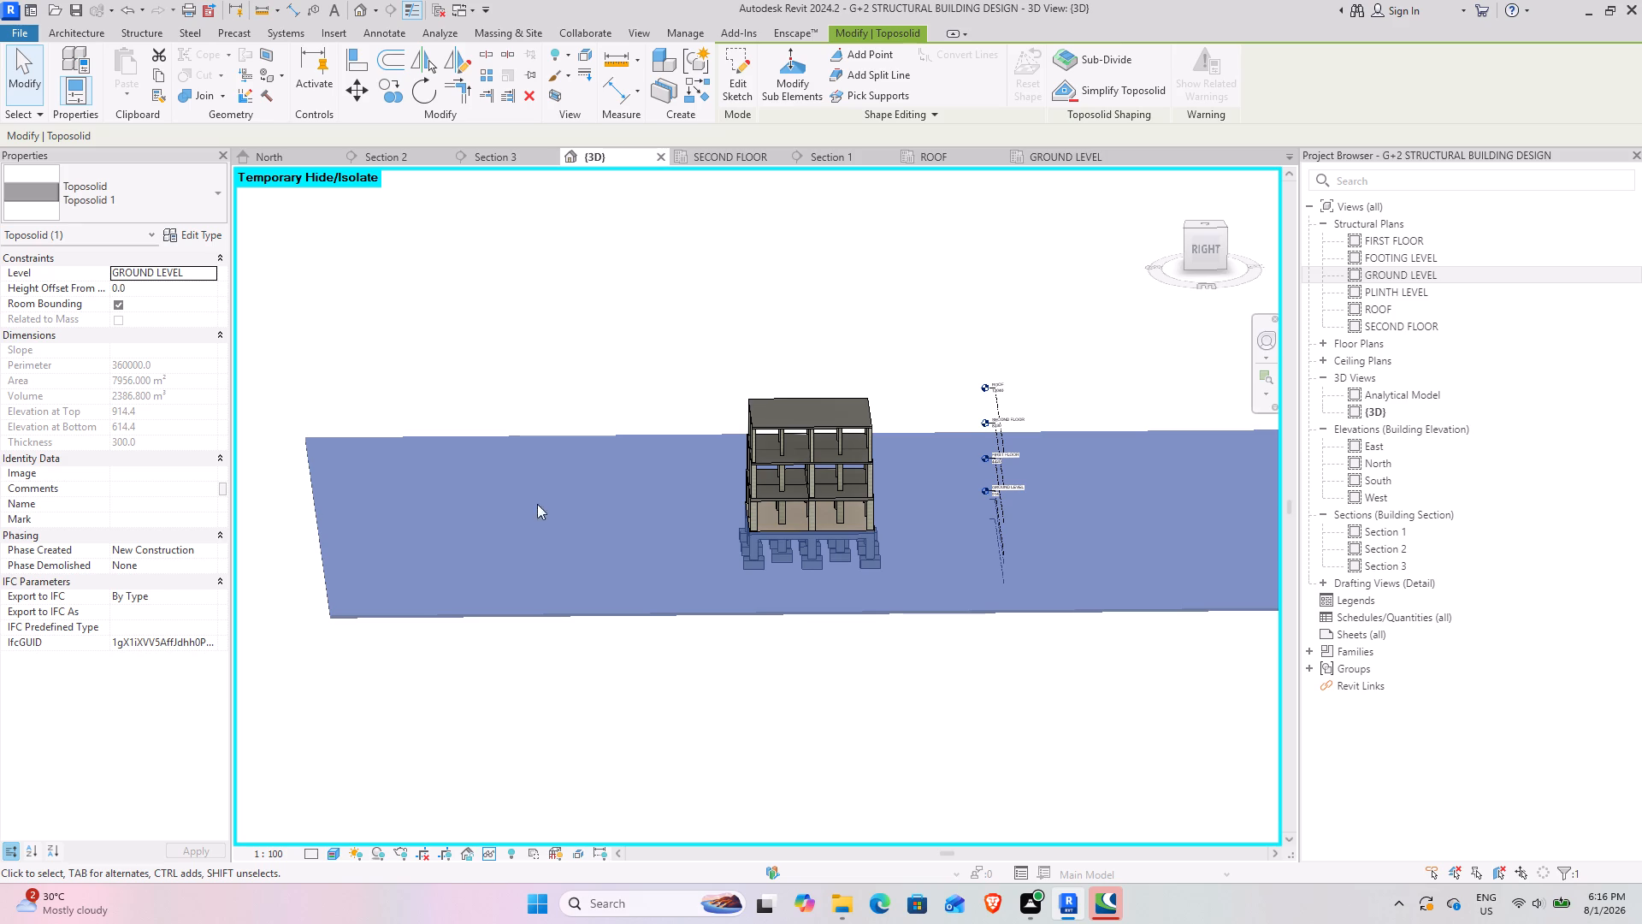
{"action": "scroll", "coordinate": [723, 543], "scroll_direction": "up", "scroll_amount": 7}
{"action": "middle_click_drag", "start_coordinate": [908, 548], "coordinate": [689, 638]}
{"action": "scroll", "coordinate": [675, 584], "scroll_direction": "up", "scroll_amount": 8}
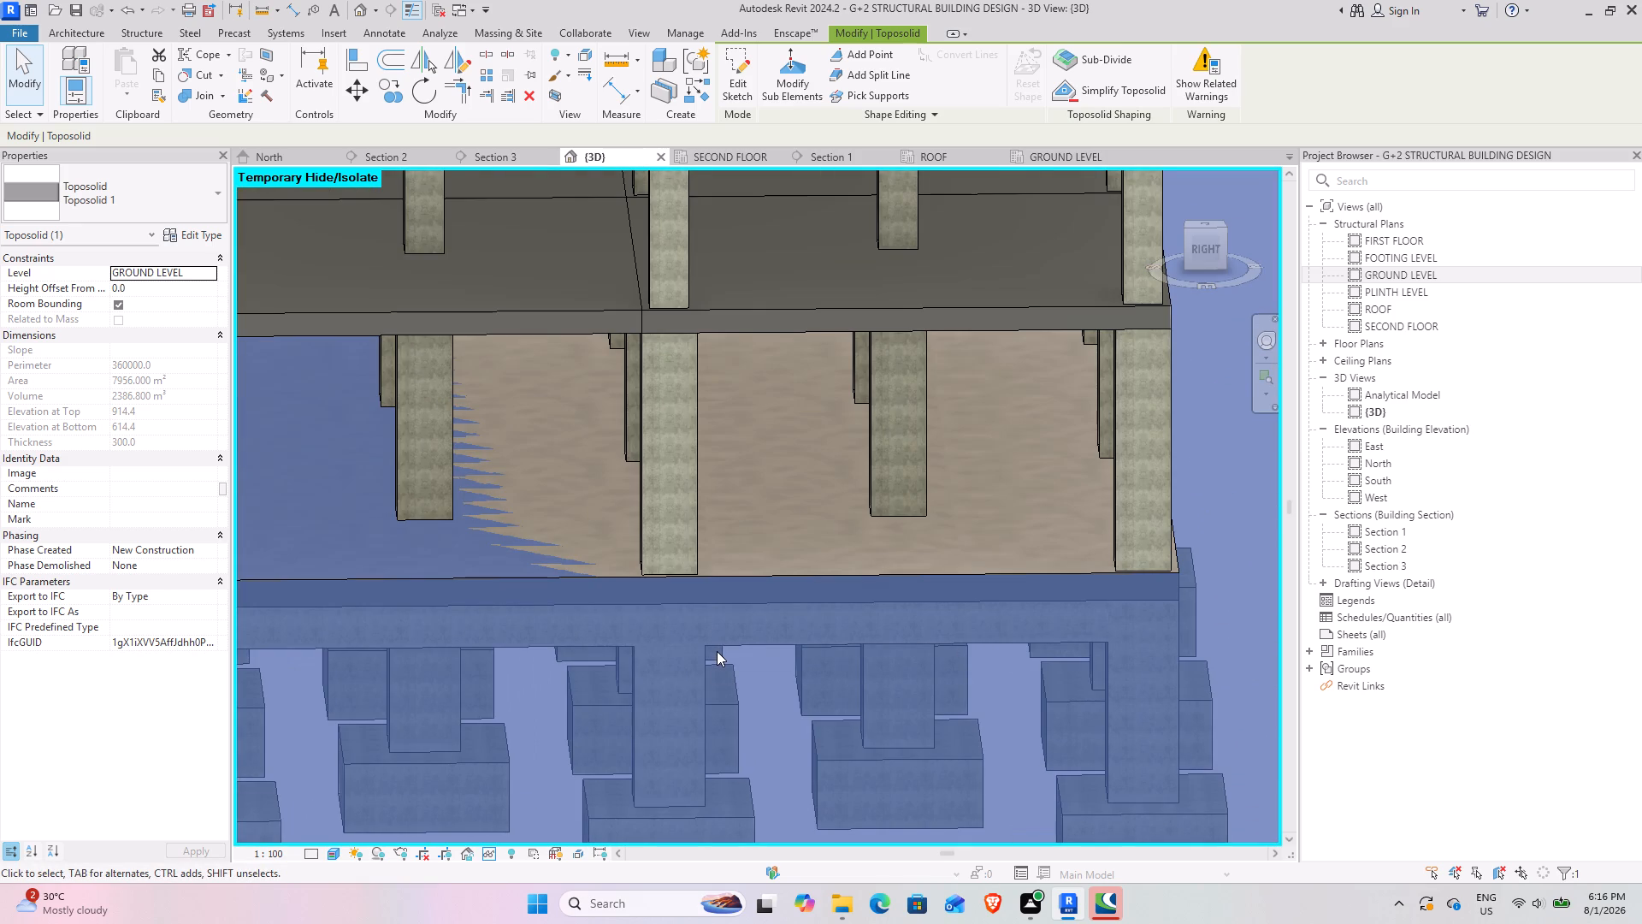
{"action": "scroll", "coordinate": [720, 651], "scroll_direction": "down", "scroll_amount": 6}
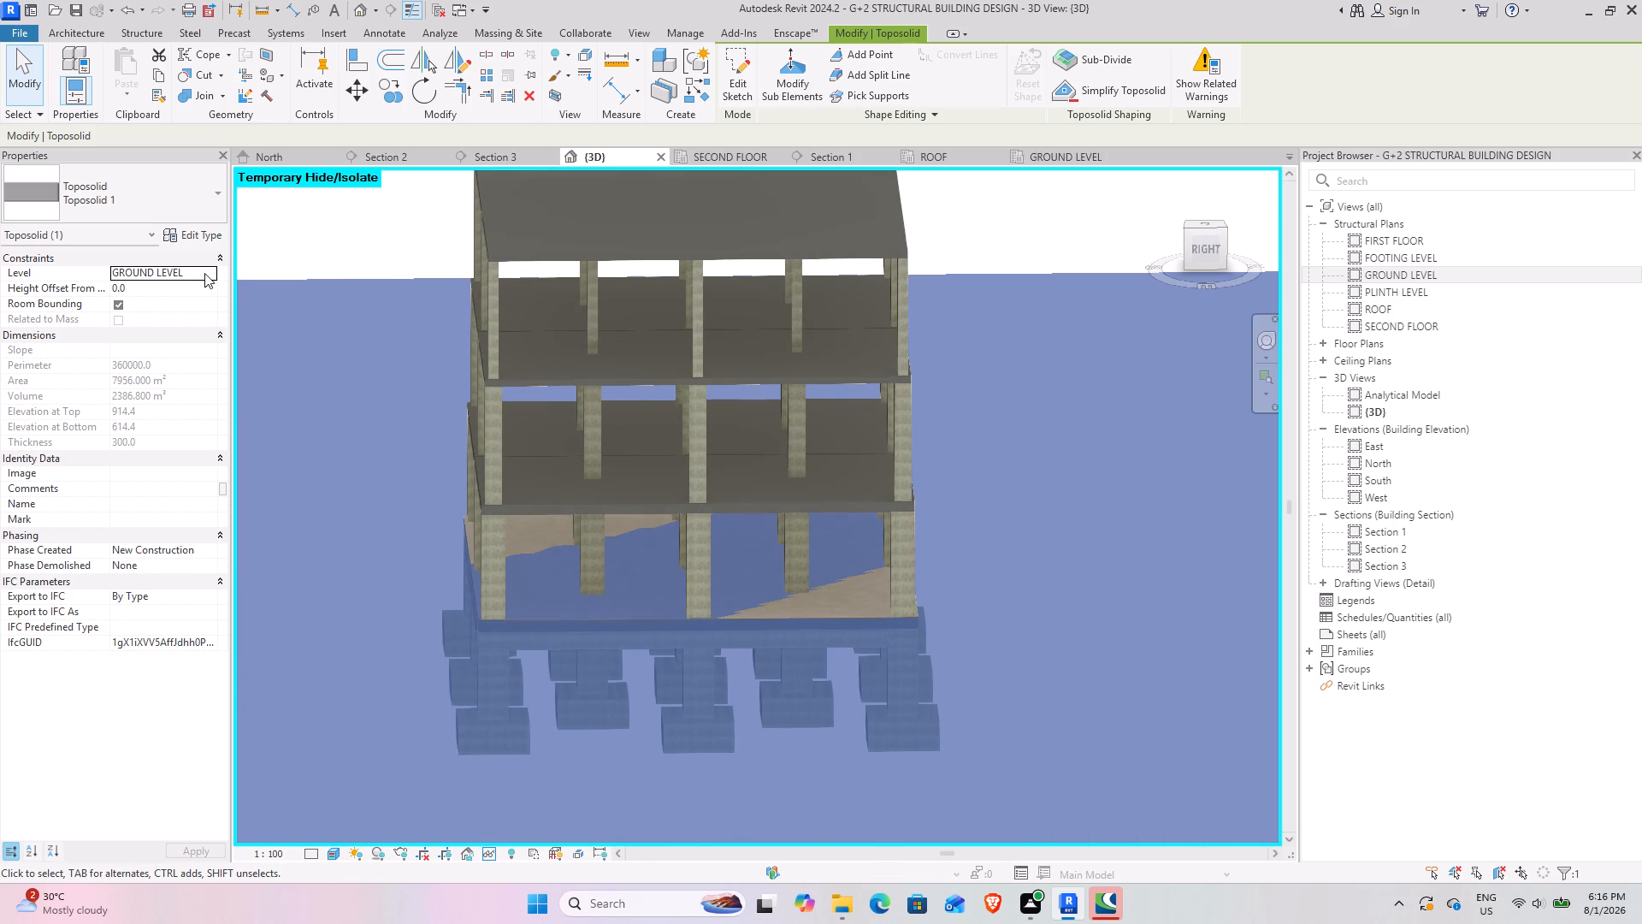
{"action": "left_click", "coordinate": [202, 275]}
{"action": "left_click", "coordinate": [218, 269]}
{"action": "left_click", "coordinate": [208, 276]}
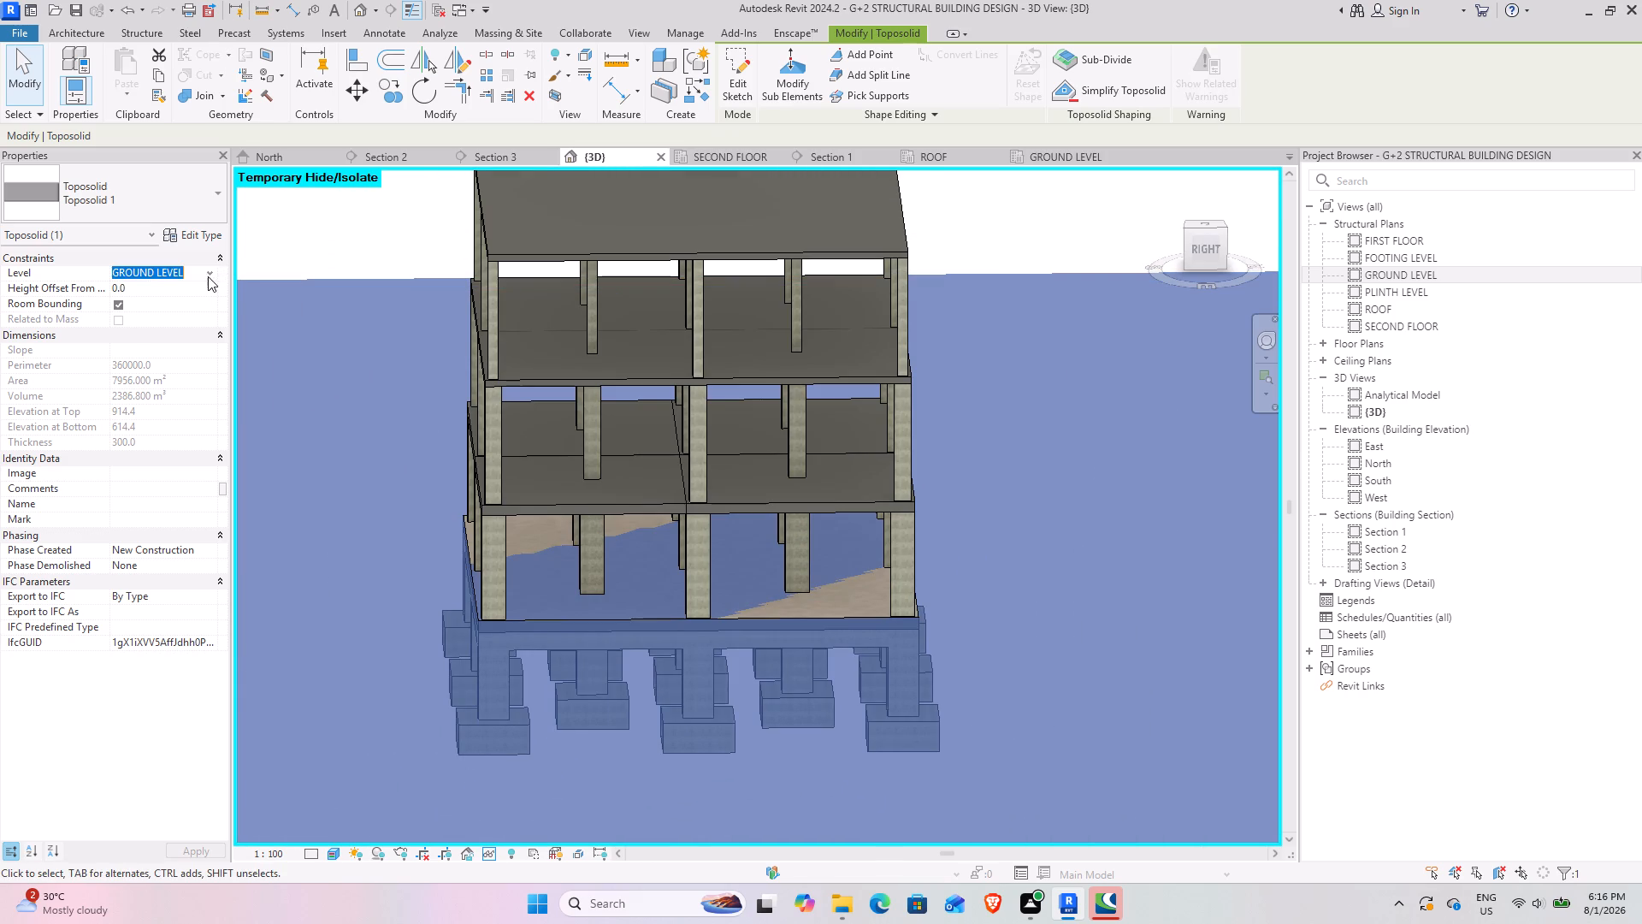
{"action": "left_click", "coordinate": [159, 296]}
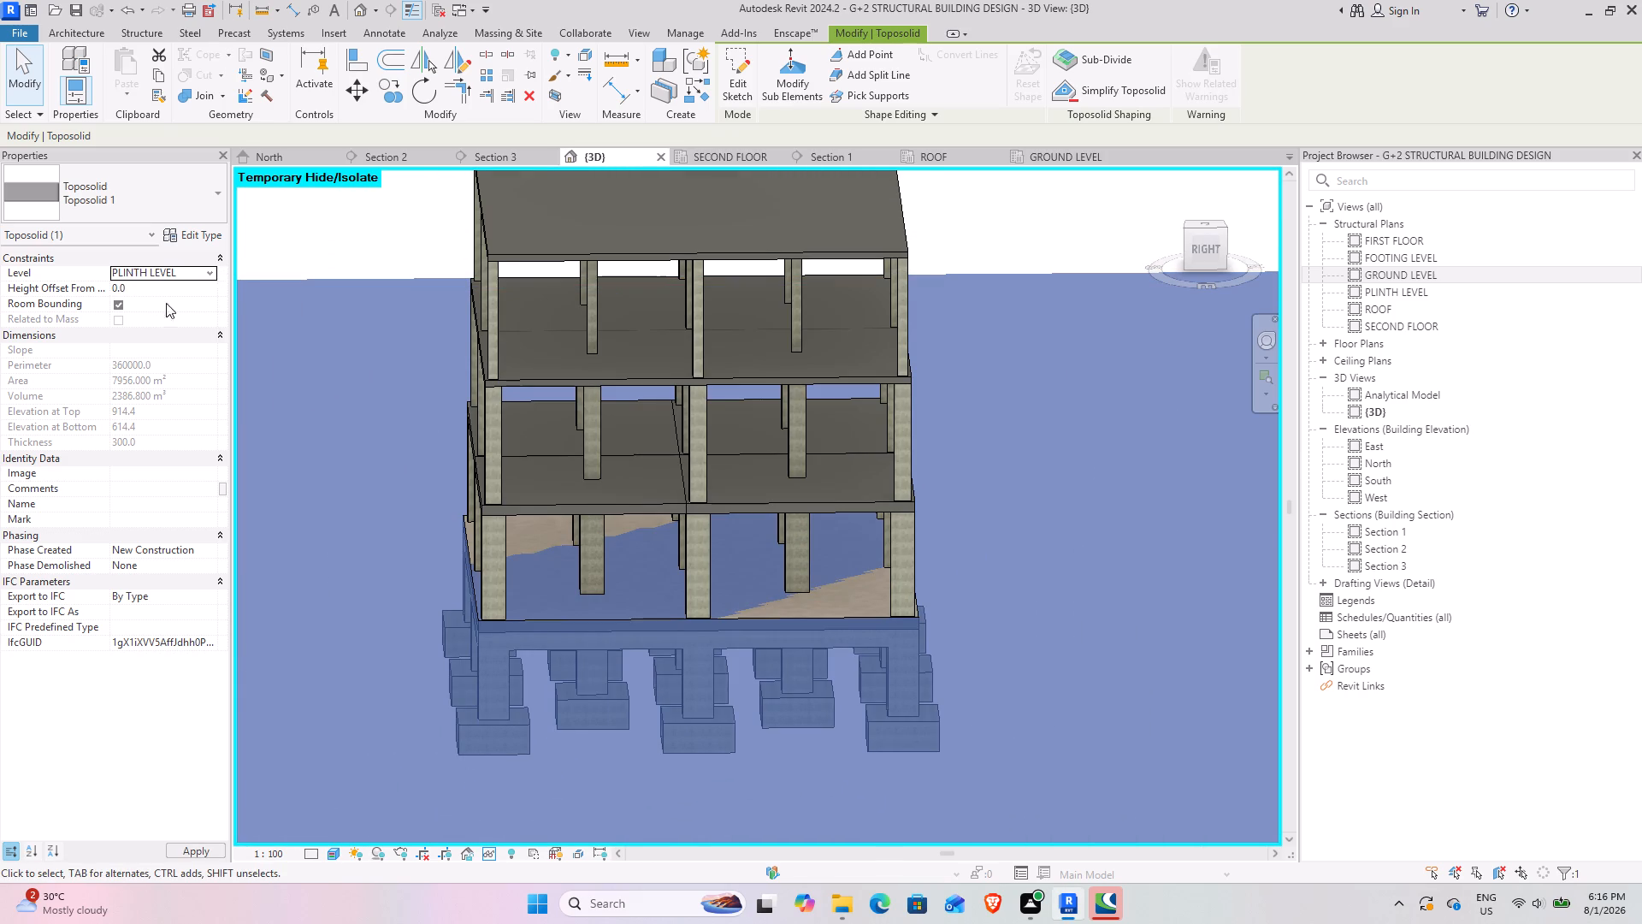
{"action": "left_click", "coordinate": [558, 710]}
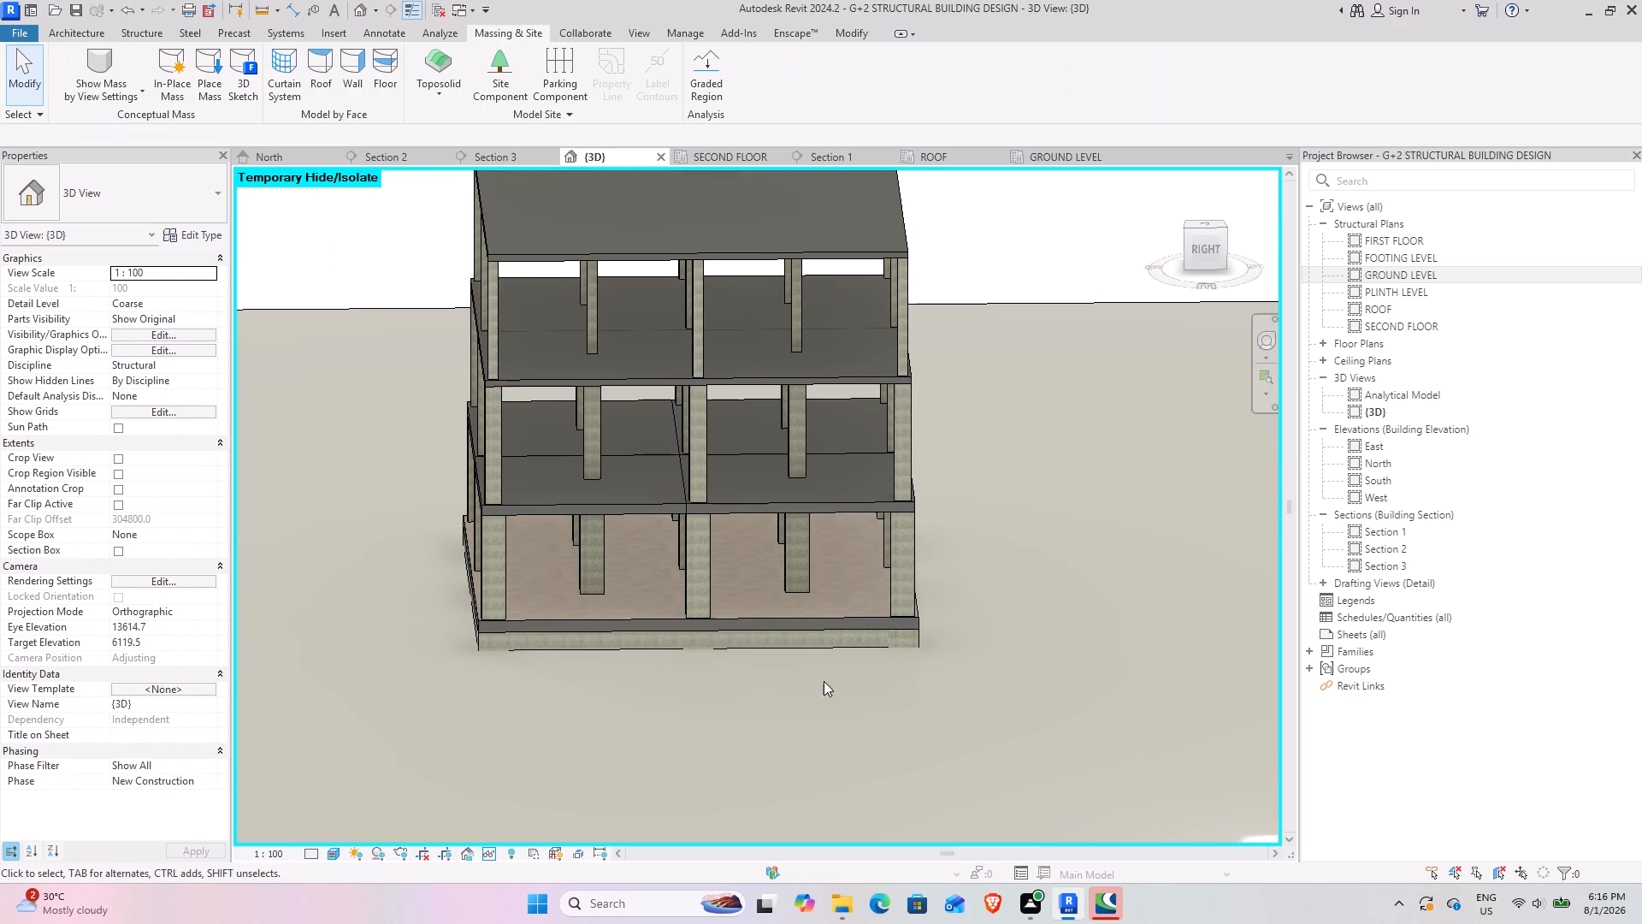
{"action": "scroll", "coordinate": [824, 670], "scroll_direction": "down", "scroll_amount": 3}
{"action": "middle_click_drag", "start_coordinate": [700, 724], "coordinate": [724, 594]}
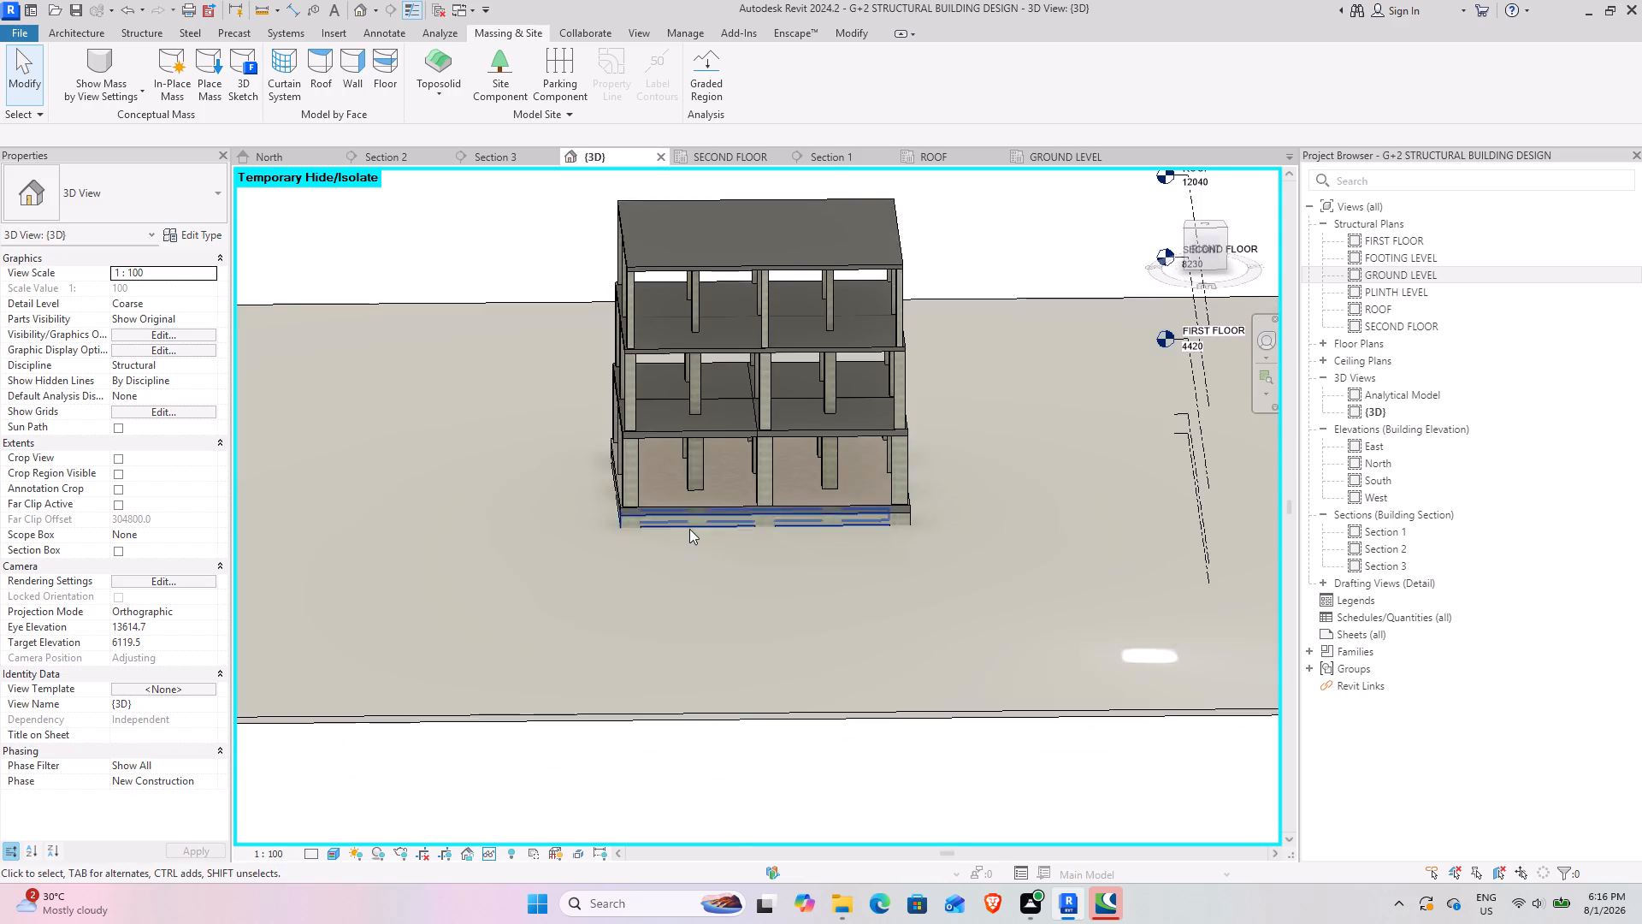
{"action": "scroll", "coordinate": [689, 529], "scroll_direction": "up", "scroll_amount": 7}
{"action": "middle_click_drag", "start_coordinate": [625, 530], "coordinate": [618, 647]}
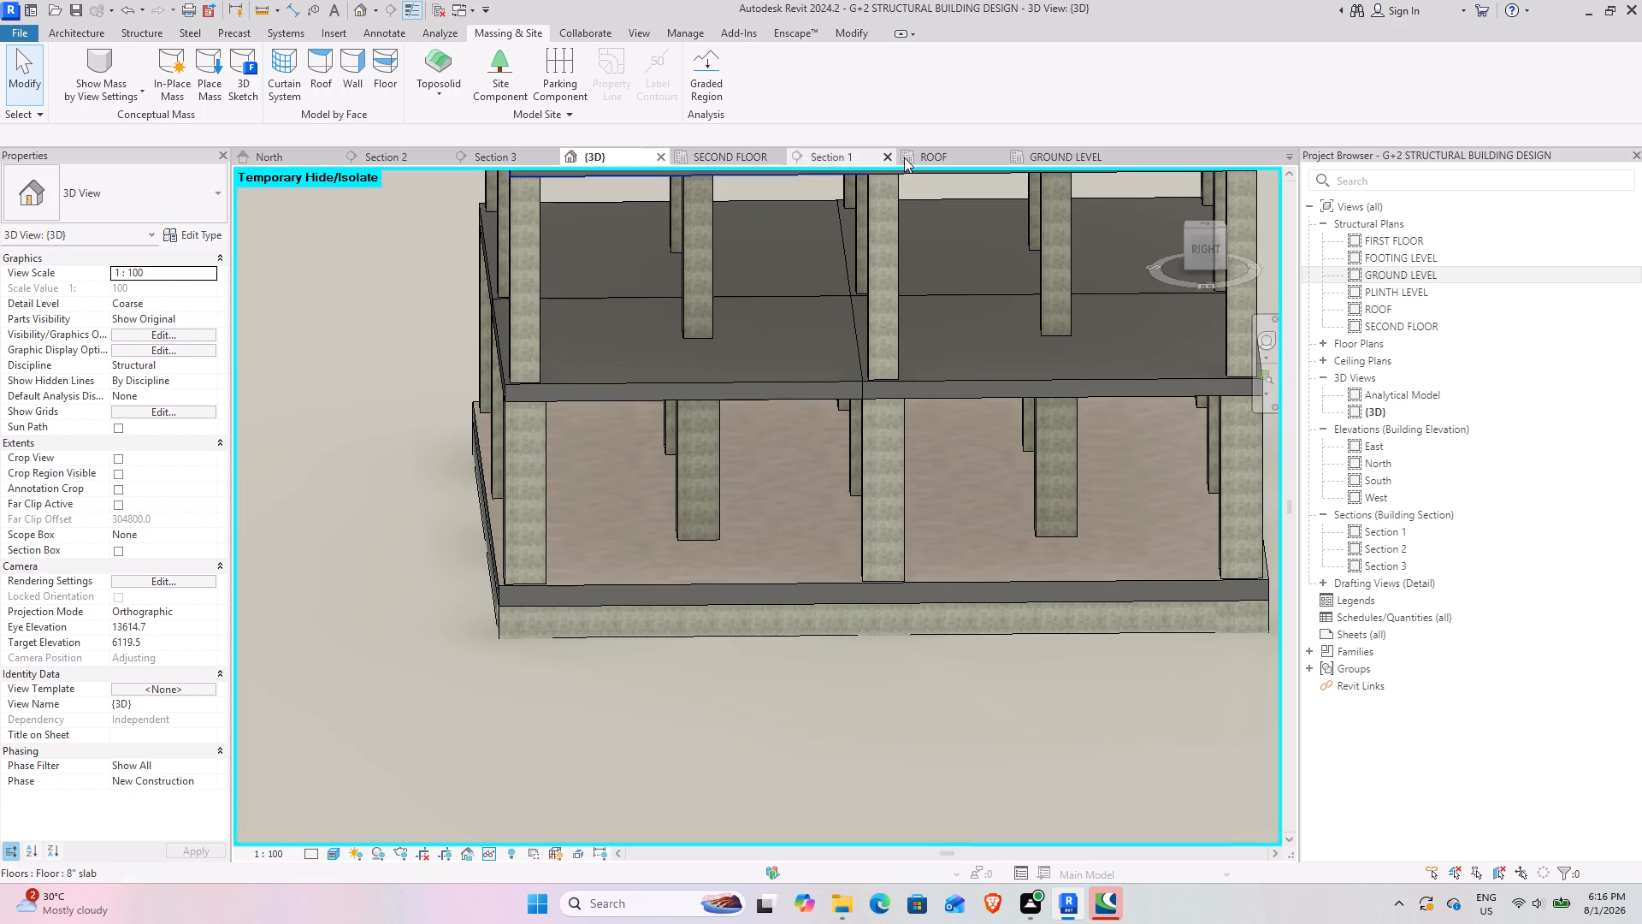
Temporarily hide the structural rebar and grids in the GROUND LEVEL plan by filtering a selection of the whole building.
{"action": "left_click", "coordinate": [1054, 163]}
{"action": "scroll", "coordinate": [653, 364], "scroll_direction": "up", "scroll_amount": 10}
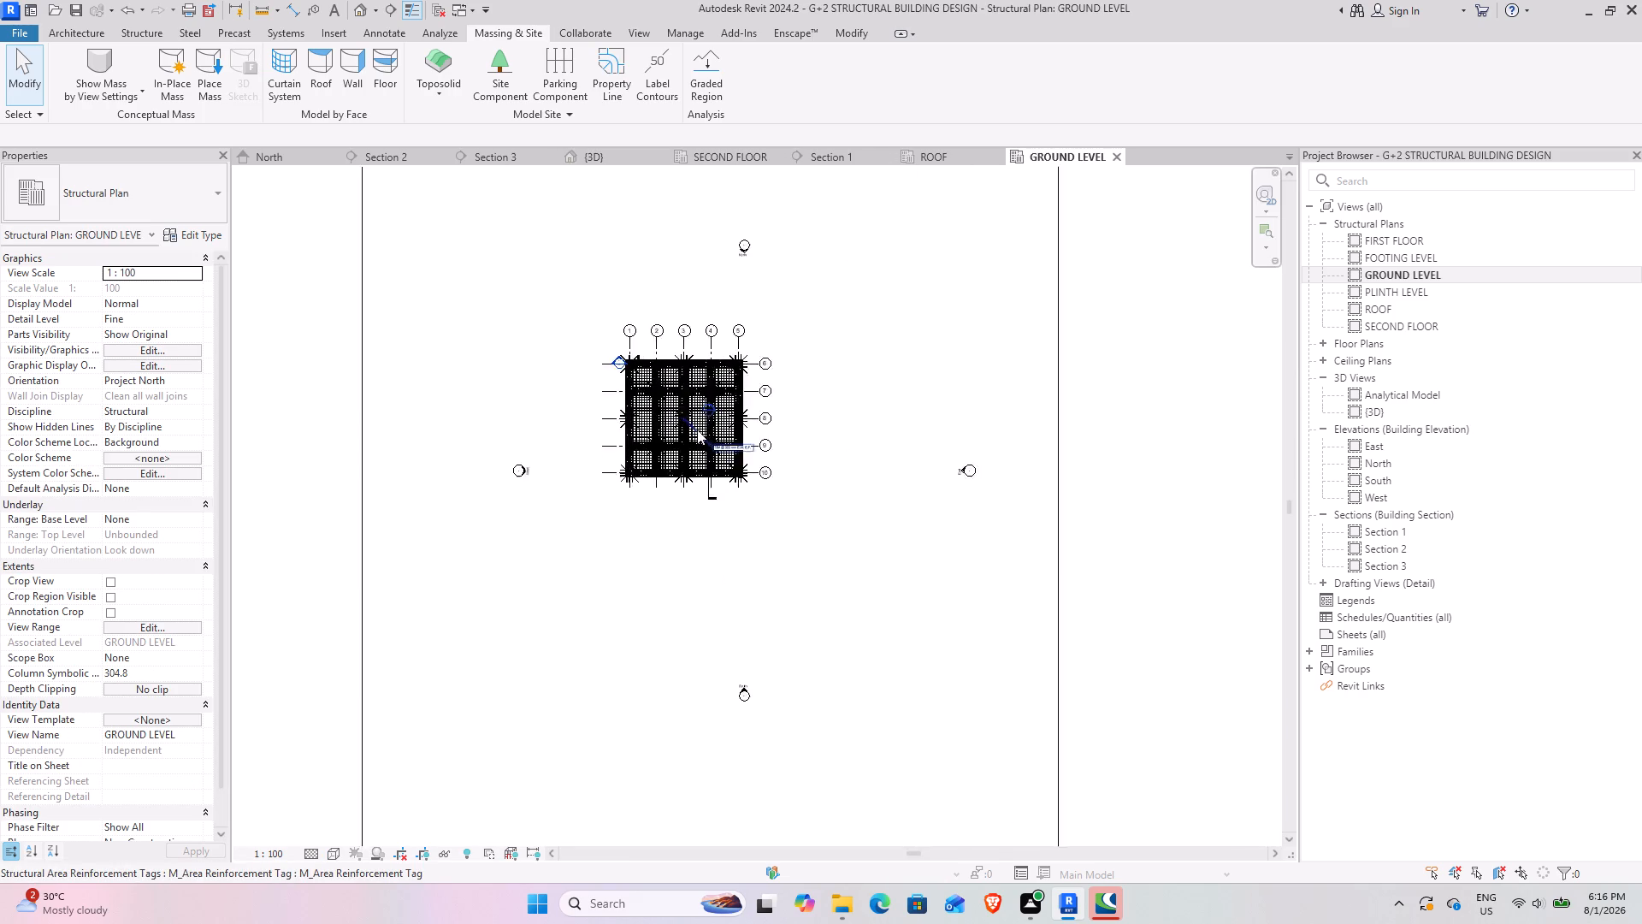
{"action": "scroll", "coordinate": [697, 429], "scroll_direction": "up", "scroll_amount": 3}
{"action": "left_click_drag", "start_coordinate": [504, 202], "coordinate": [868, 591]}
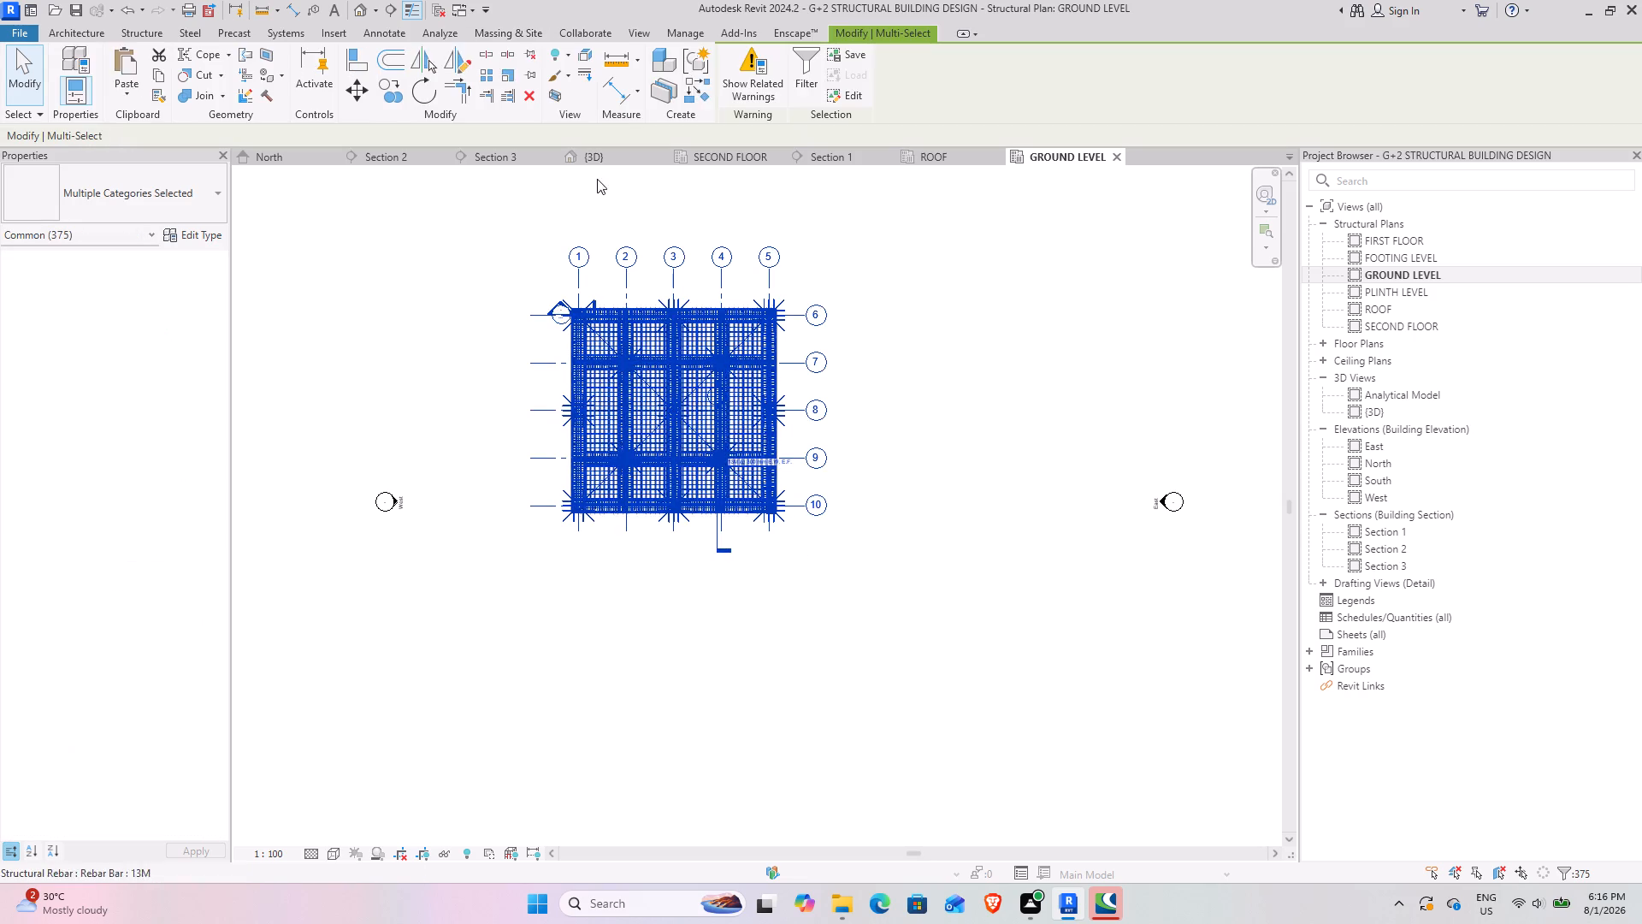
{"action": "left_click", "coordinate": [817, 80]}
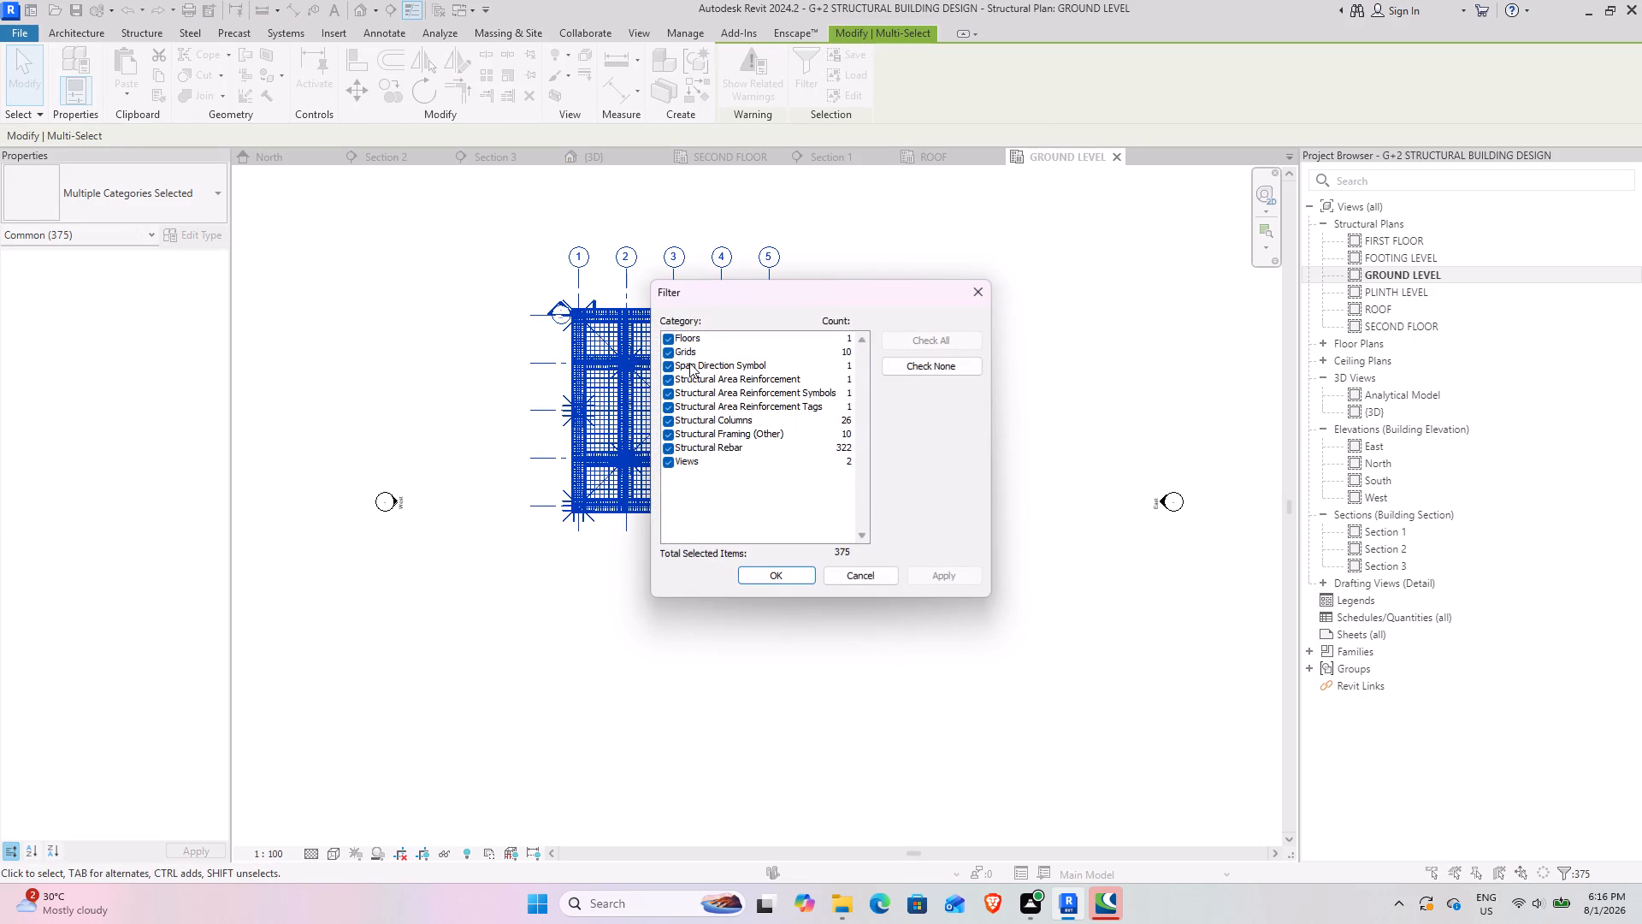
{"action": "left_click", "coordinate": [933, 372]}
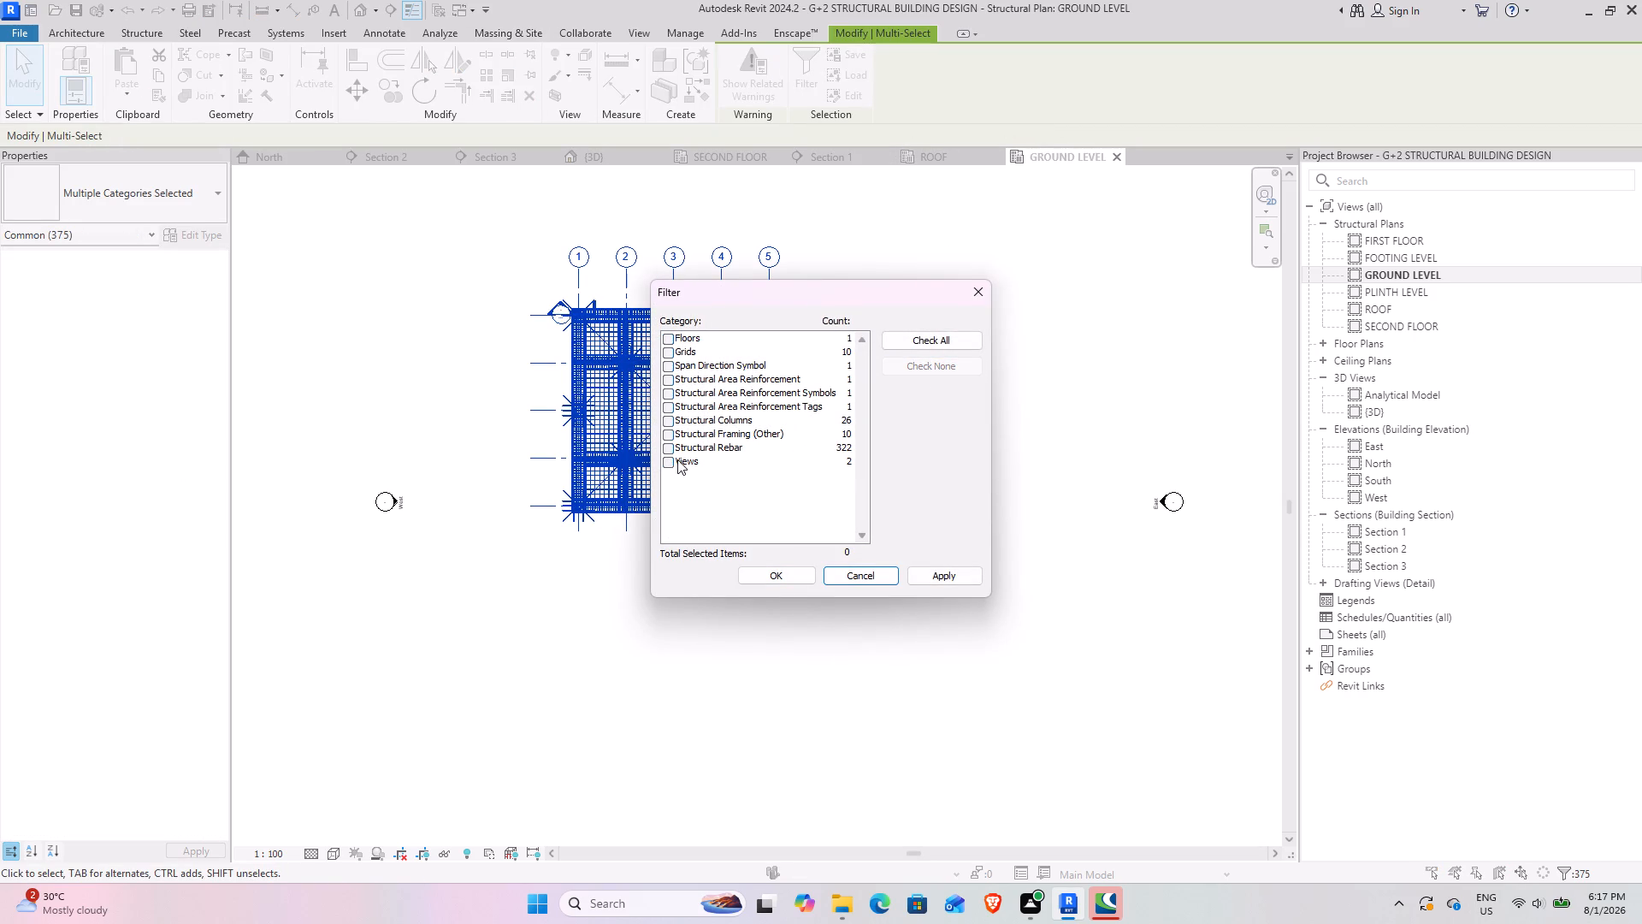
{"action": "left_click", "coordinate": [667, 442]}
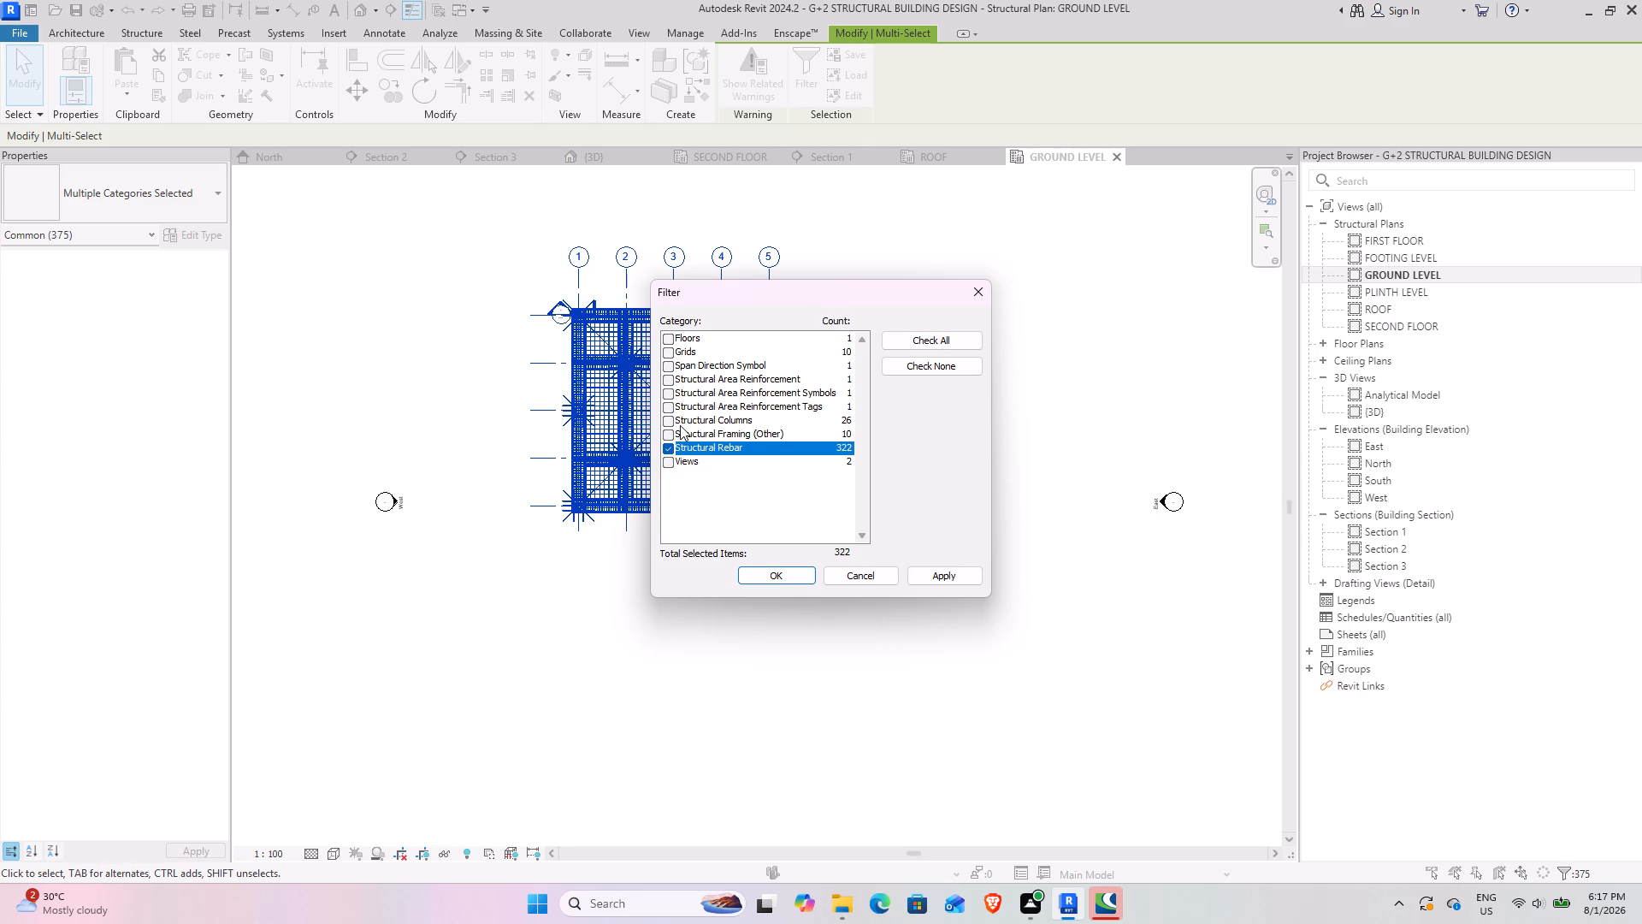
{"action": "left_click", "coordinate": [668, 357]}
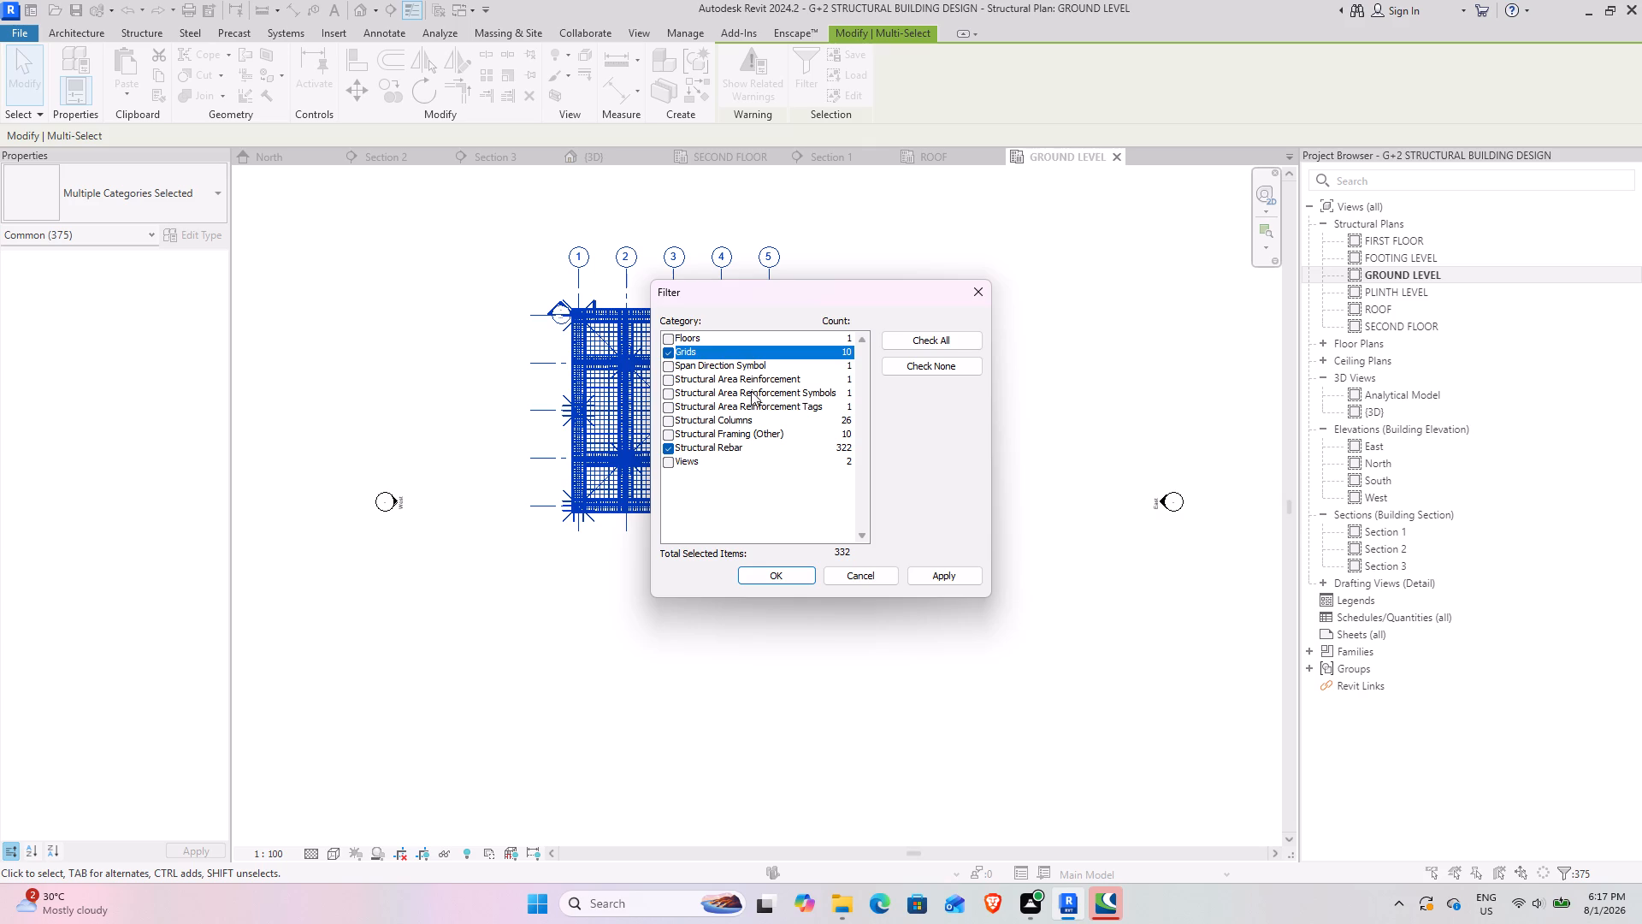
{"action": "left_click", "coordinate": [782, 573]}
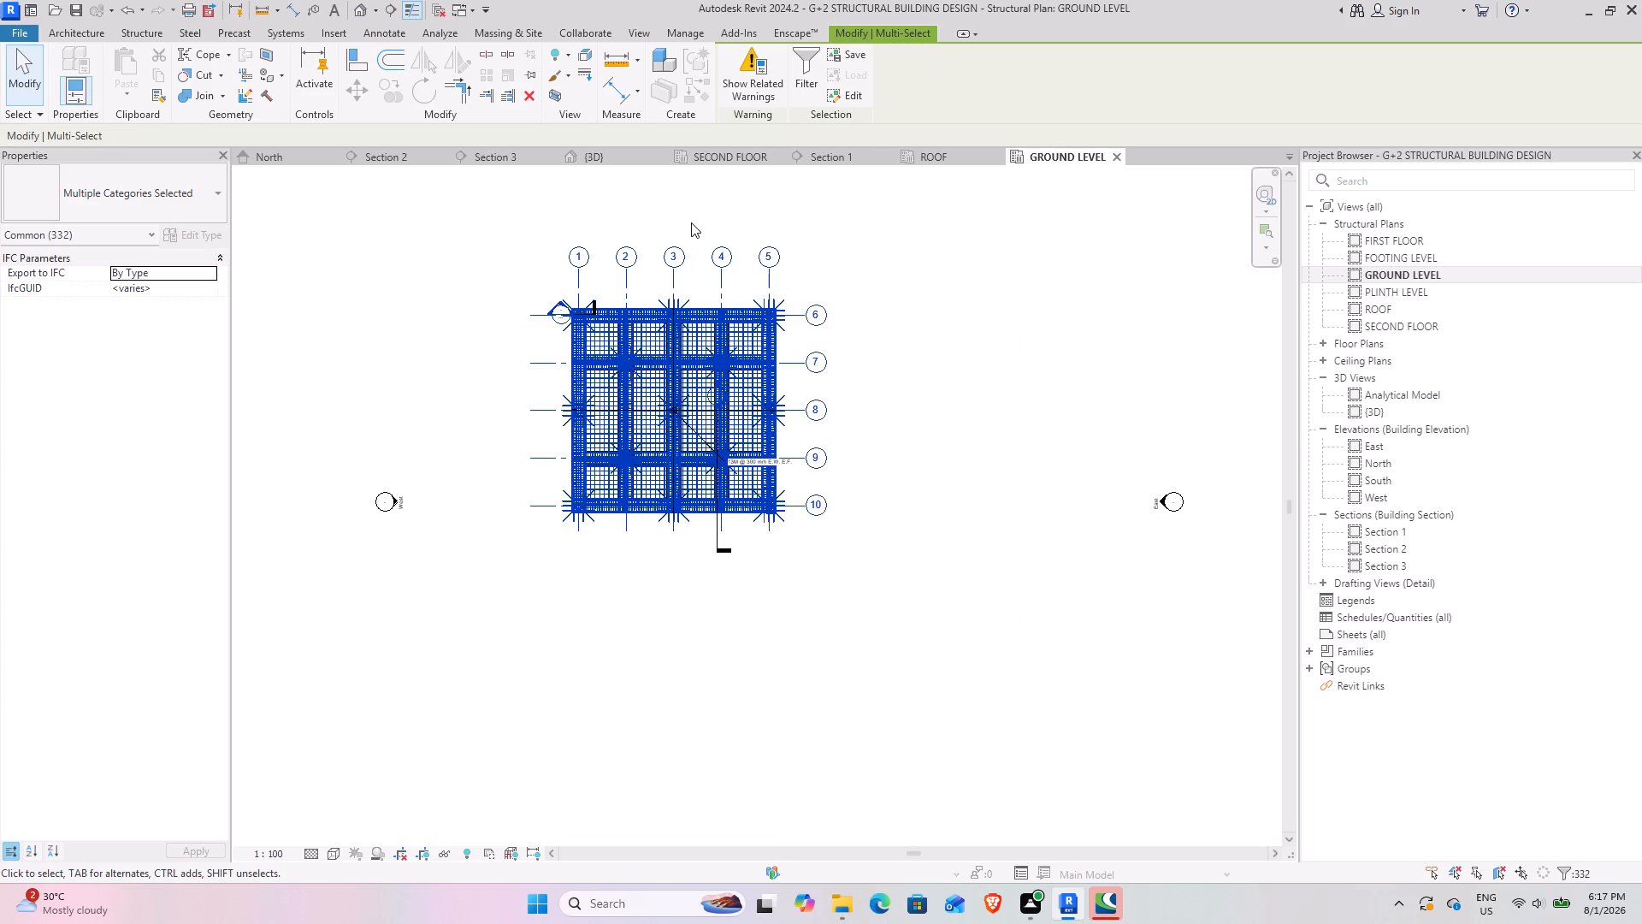
{"action": "type", "text": "hh"}
{"action": "scroll", "coordinate": [617, 337], "scroll_direction": "up", "scroll_amount": 6}
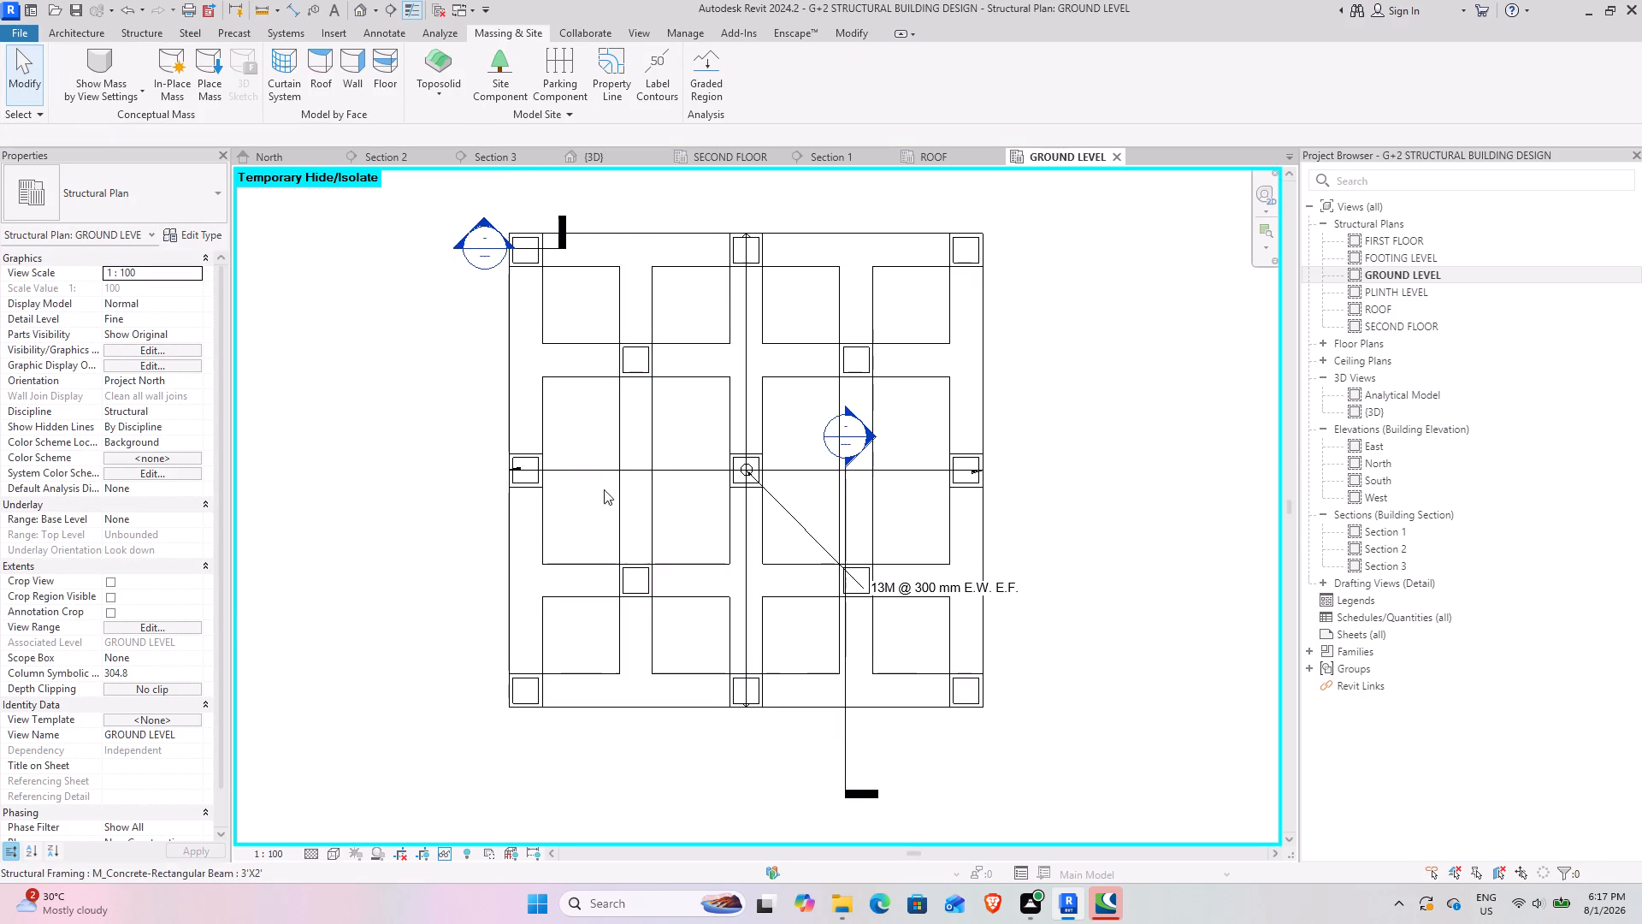
{"action": "middle_click_drag", "start_coordinate": [604, 489], "coordinate": [667, 518]}
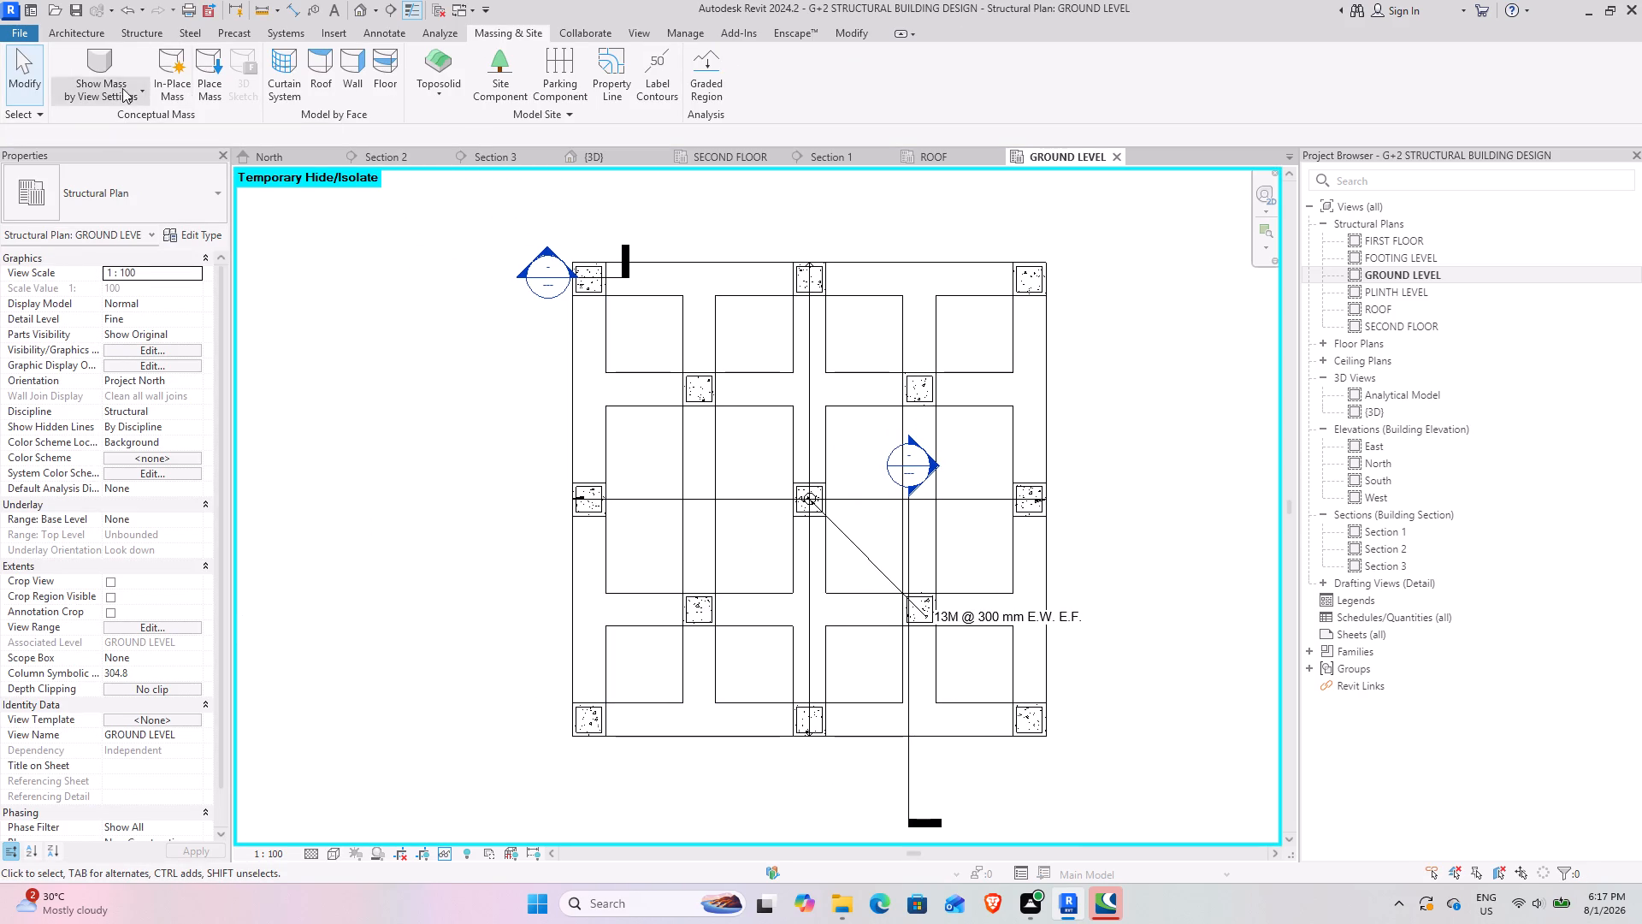
Set up a new Generic - 200mm wall with its height up to FIRST FLOOR and location line at Finish Face: Exterior.
{"action": "left_click", "coordinate": [94, 32]}
{"action": "left_click", "coordinate": [58, 69]}
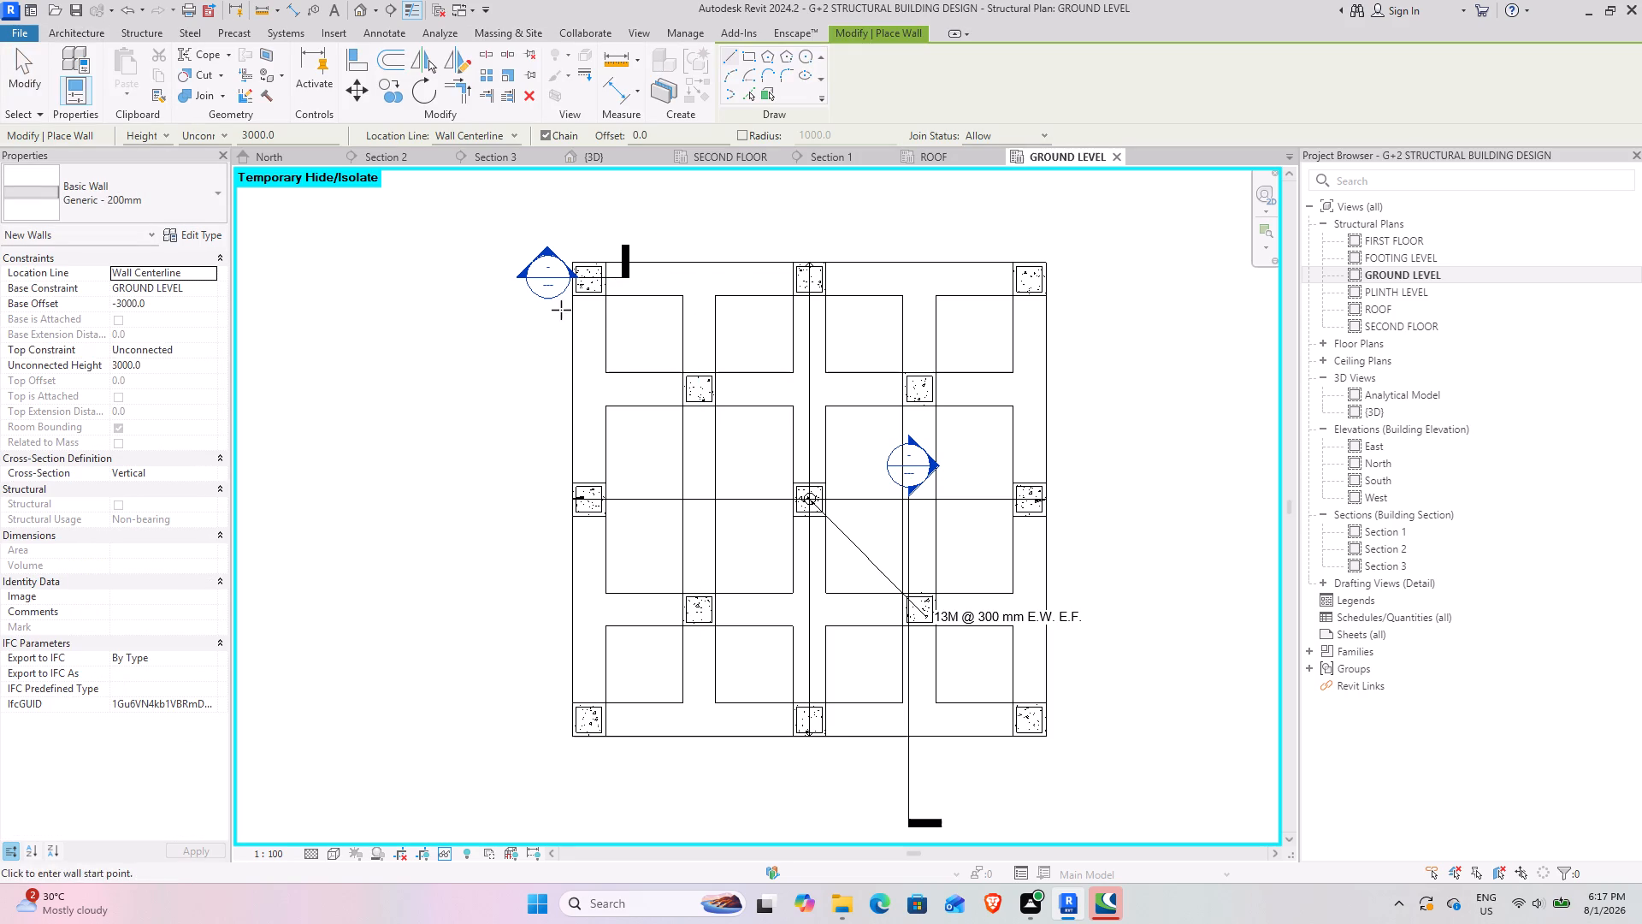
{"action": "scroll", "coordinate": [570, 305], "scroll_direction": "up", "scroll_amount": 7}
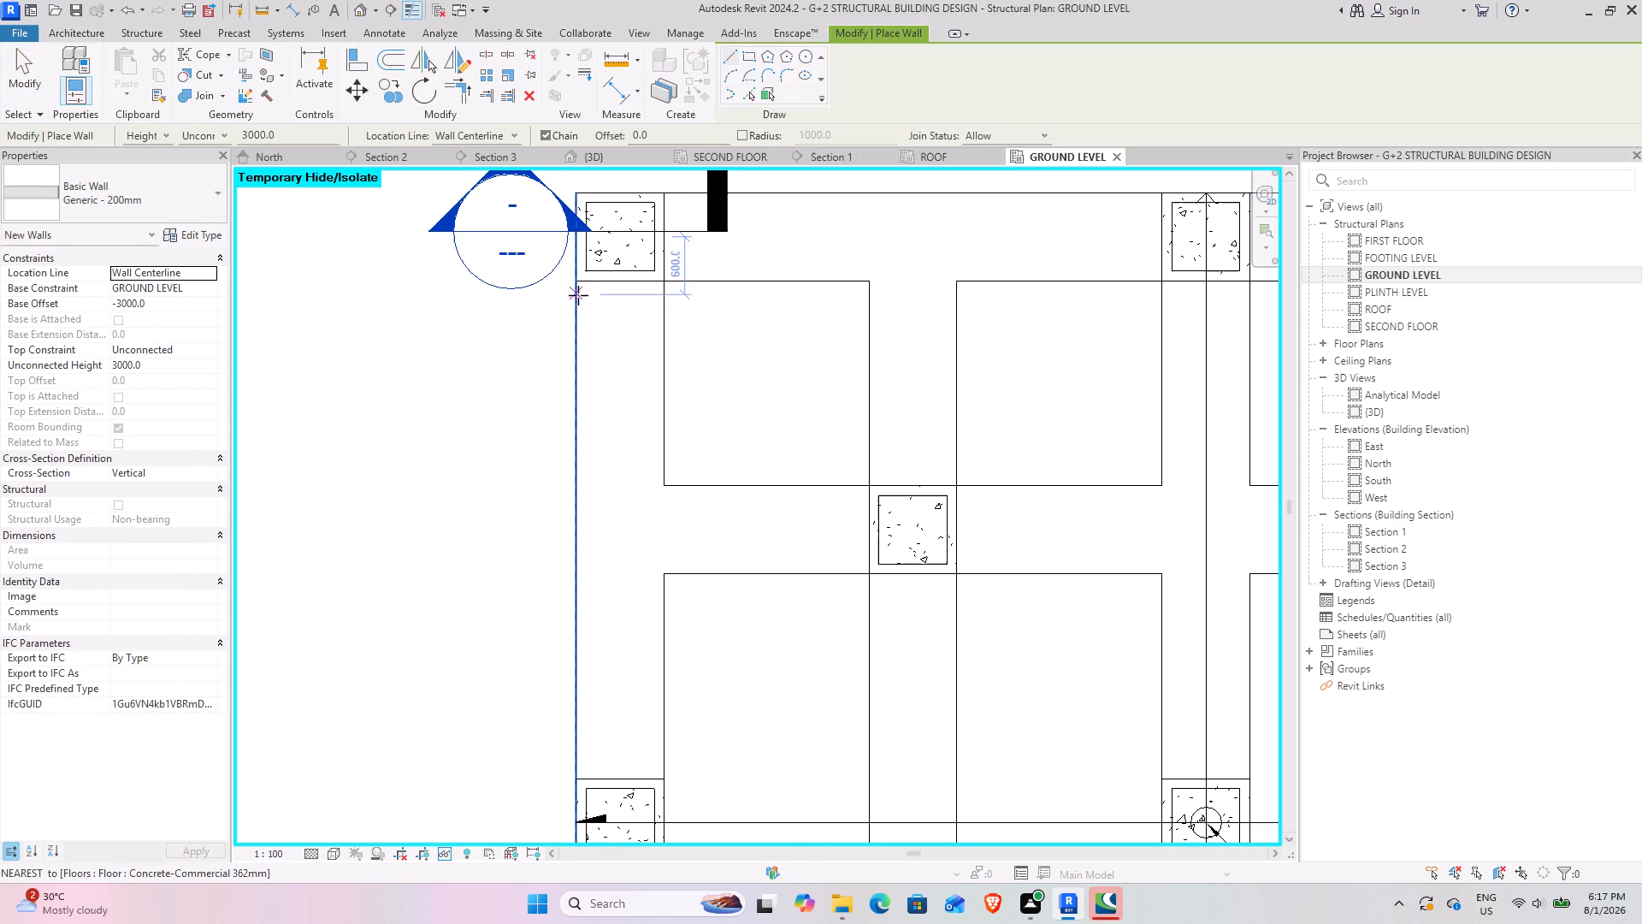
{"action": "scroll", "coordinate": [577, 287], "scroll_direction": "up", "scroll_amount": 4}
{"action": "left_click", "coordinate": [579, 281]}
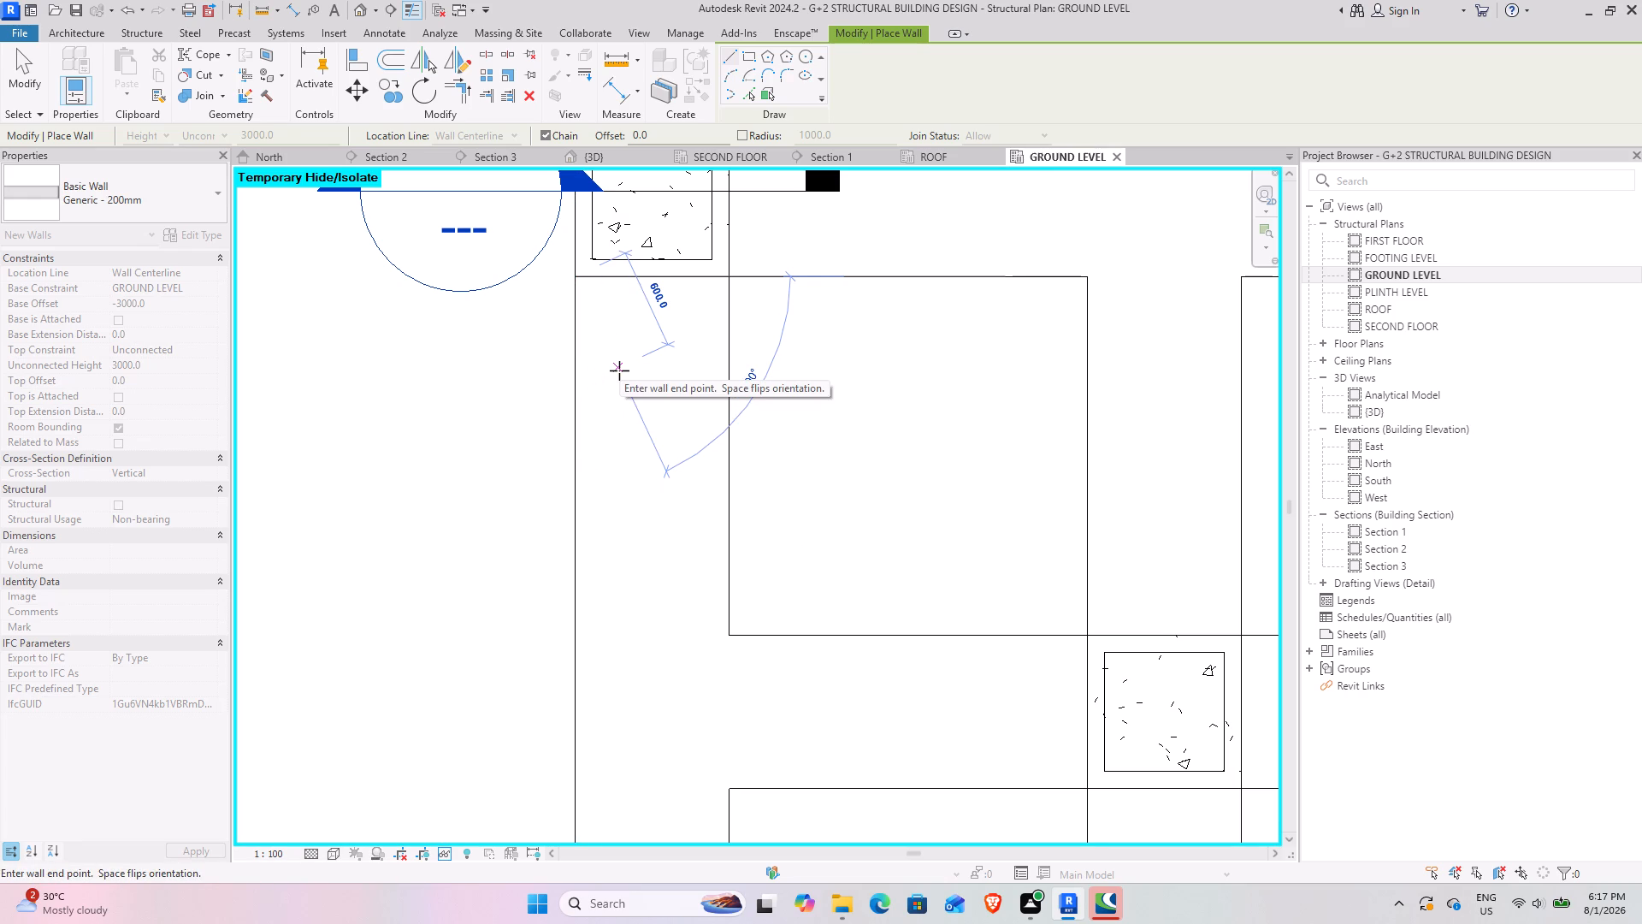
{"action": "key", "text": "Escape"}
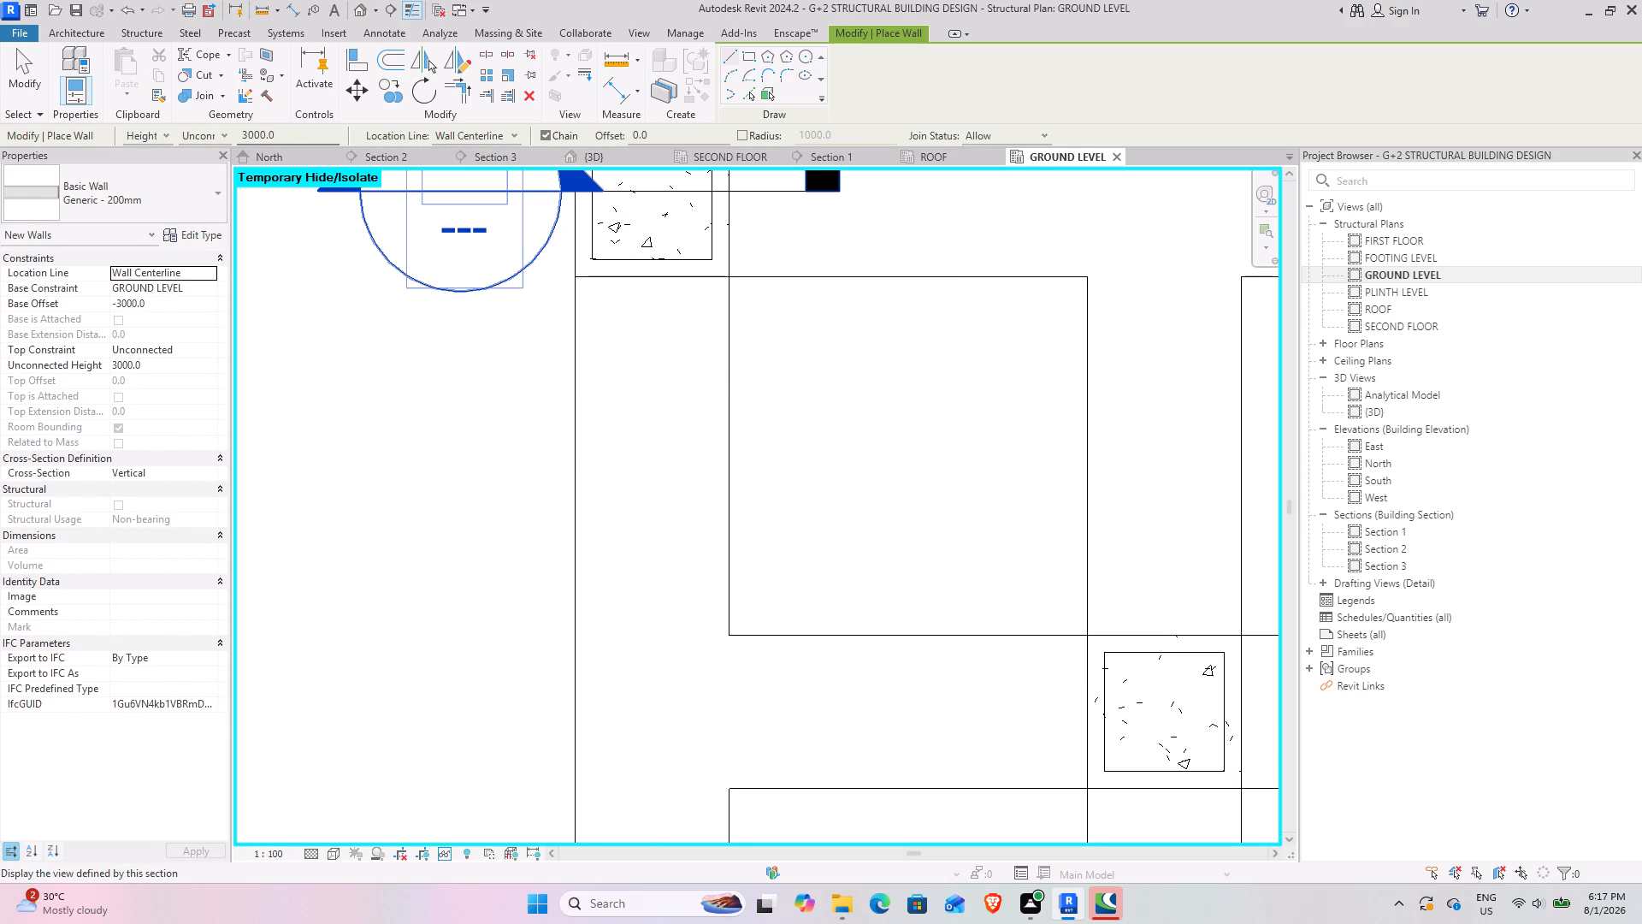
{"action": "left_click", "coordinate": [220, 131]}
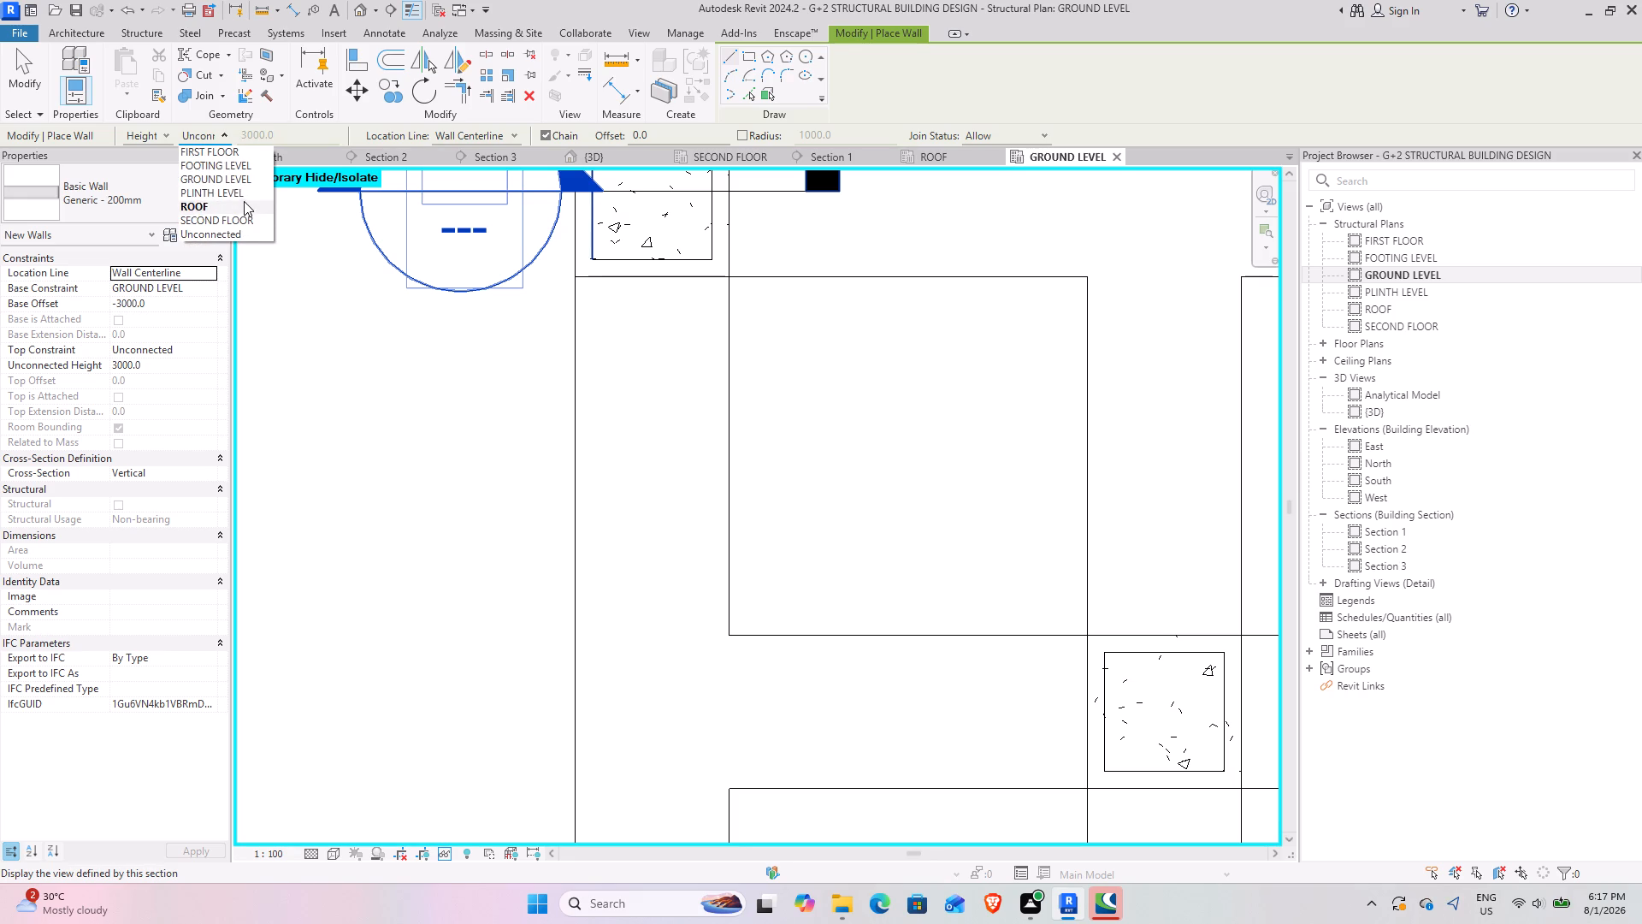
{"action": "left_click", "coordinate": [238, 157]}
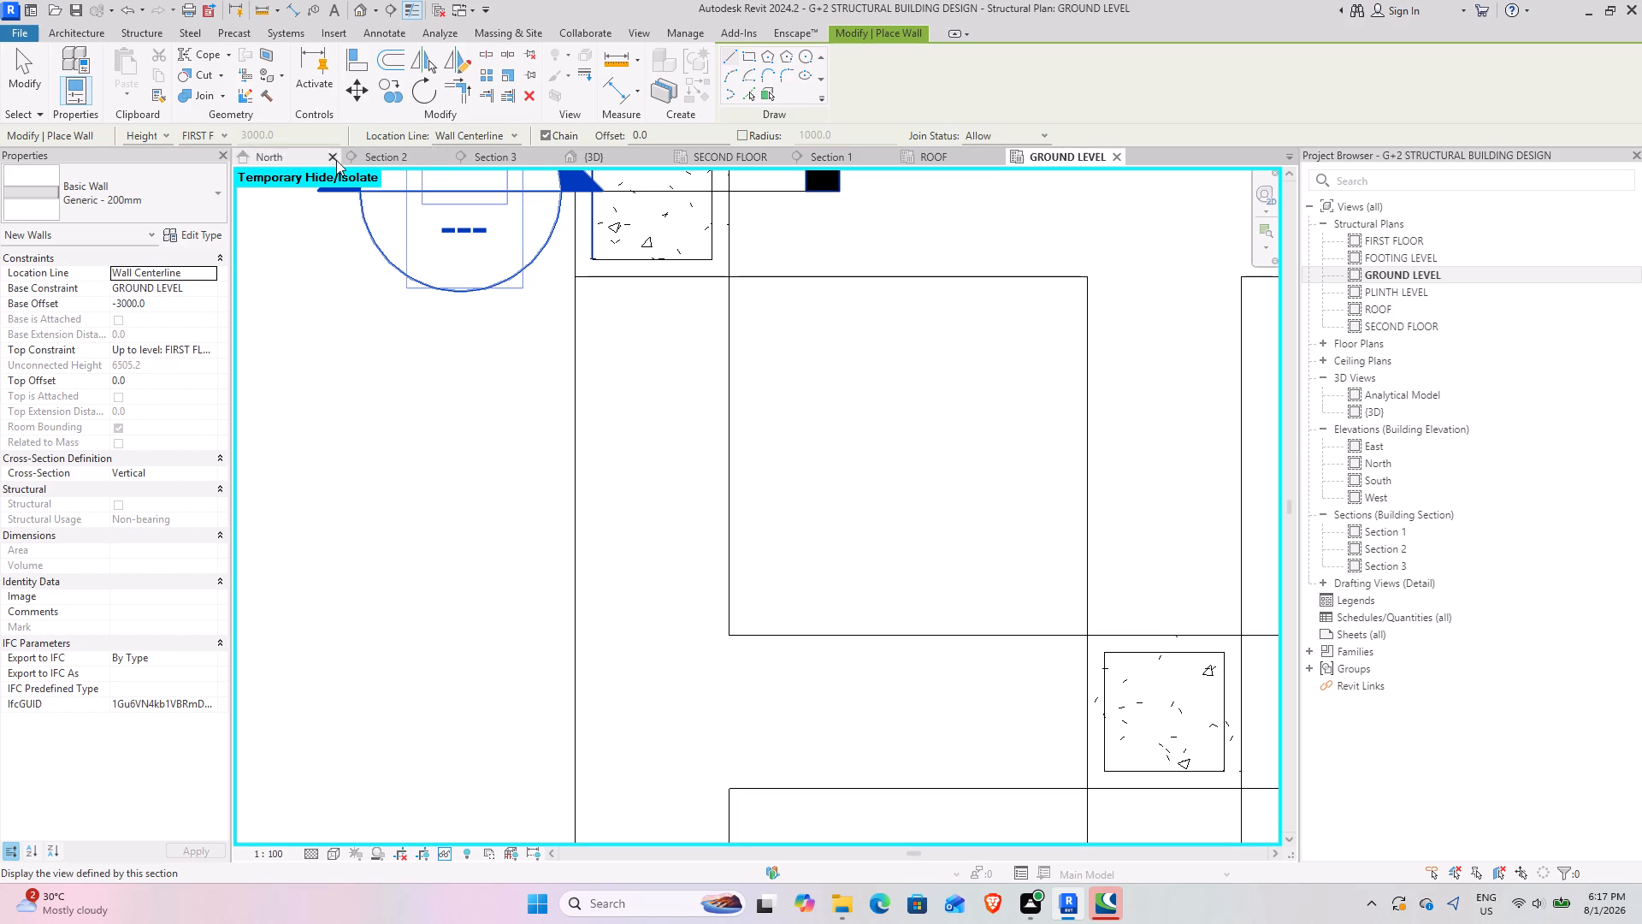
{"action": "left_click", "coordinate": [511, 132]}
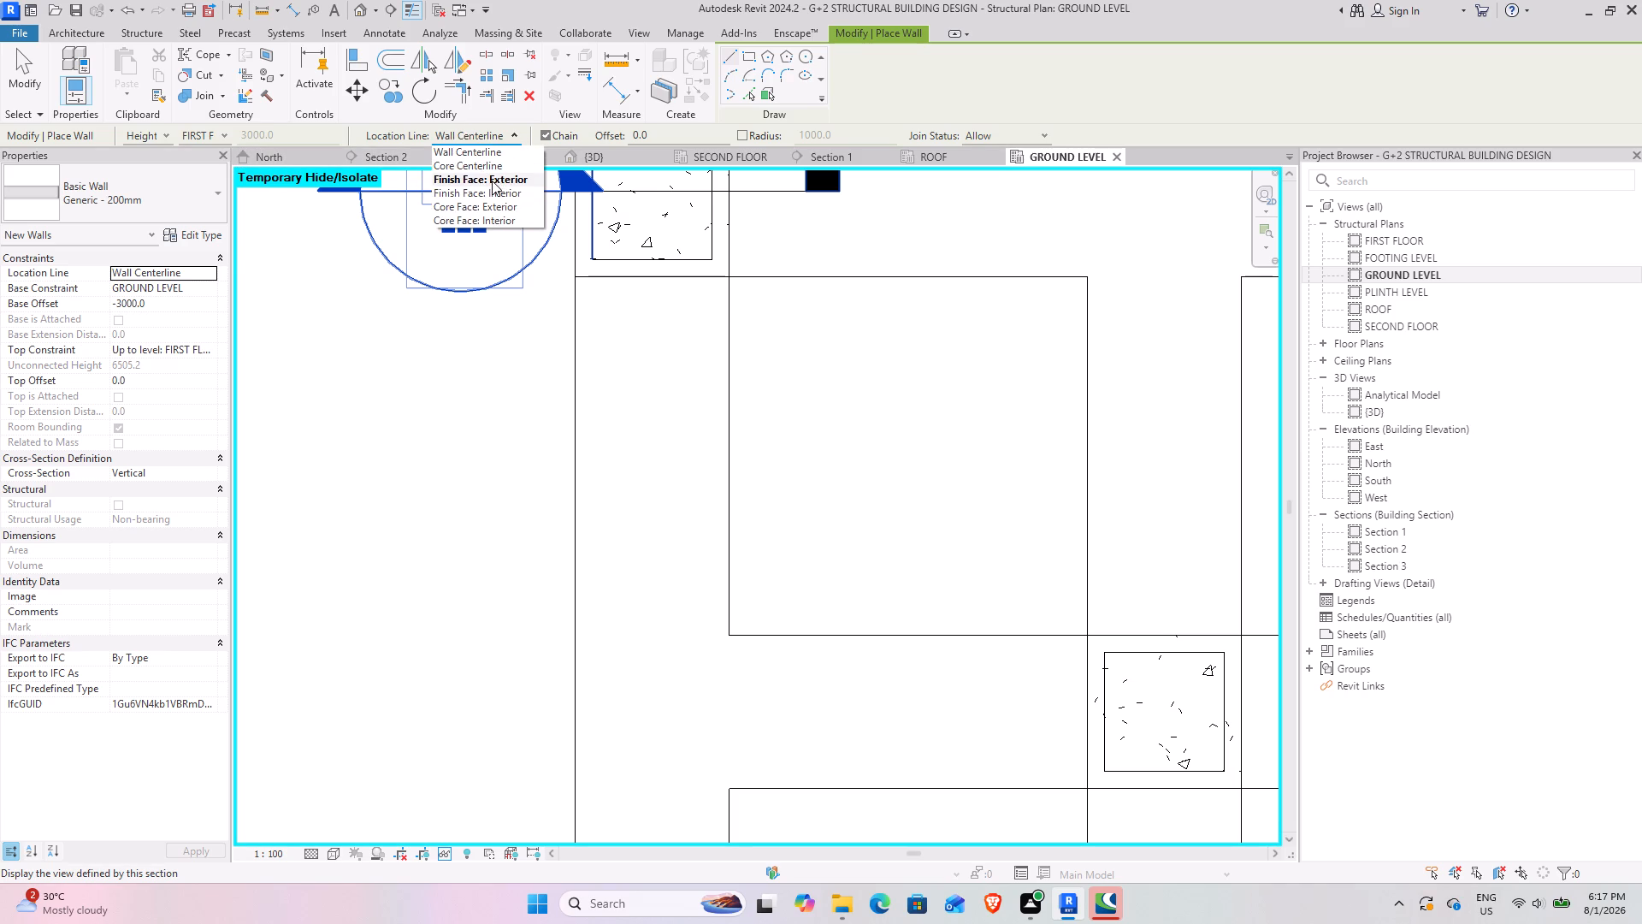
{"action": "left_click", "coordinate": [492, 181]}
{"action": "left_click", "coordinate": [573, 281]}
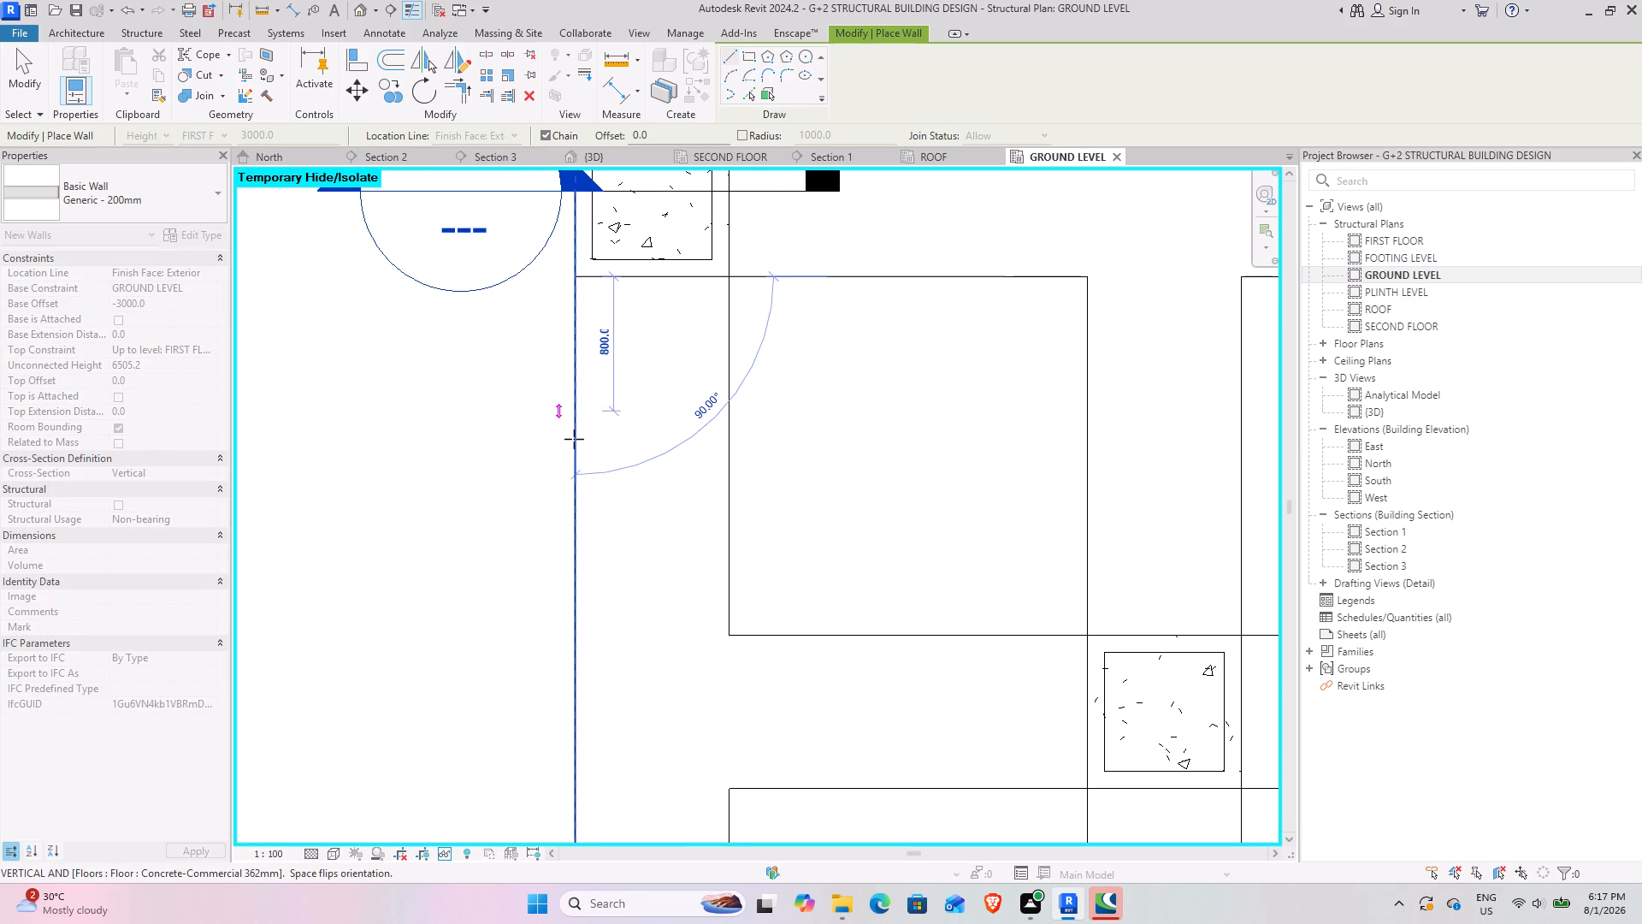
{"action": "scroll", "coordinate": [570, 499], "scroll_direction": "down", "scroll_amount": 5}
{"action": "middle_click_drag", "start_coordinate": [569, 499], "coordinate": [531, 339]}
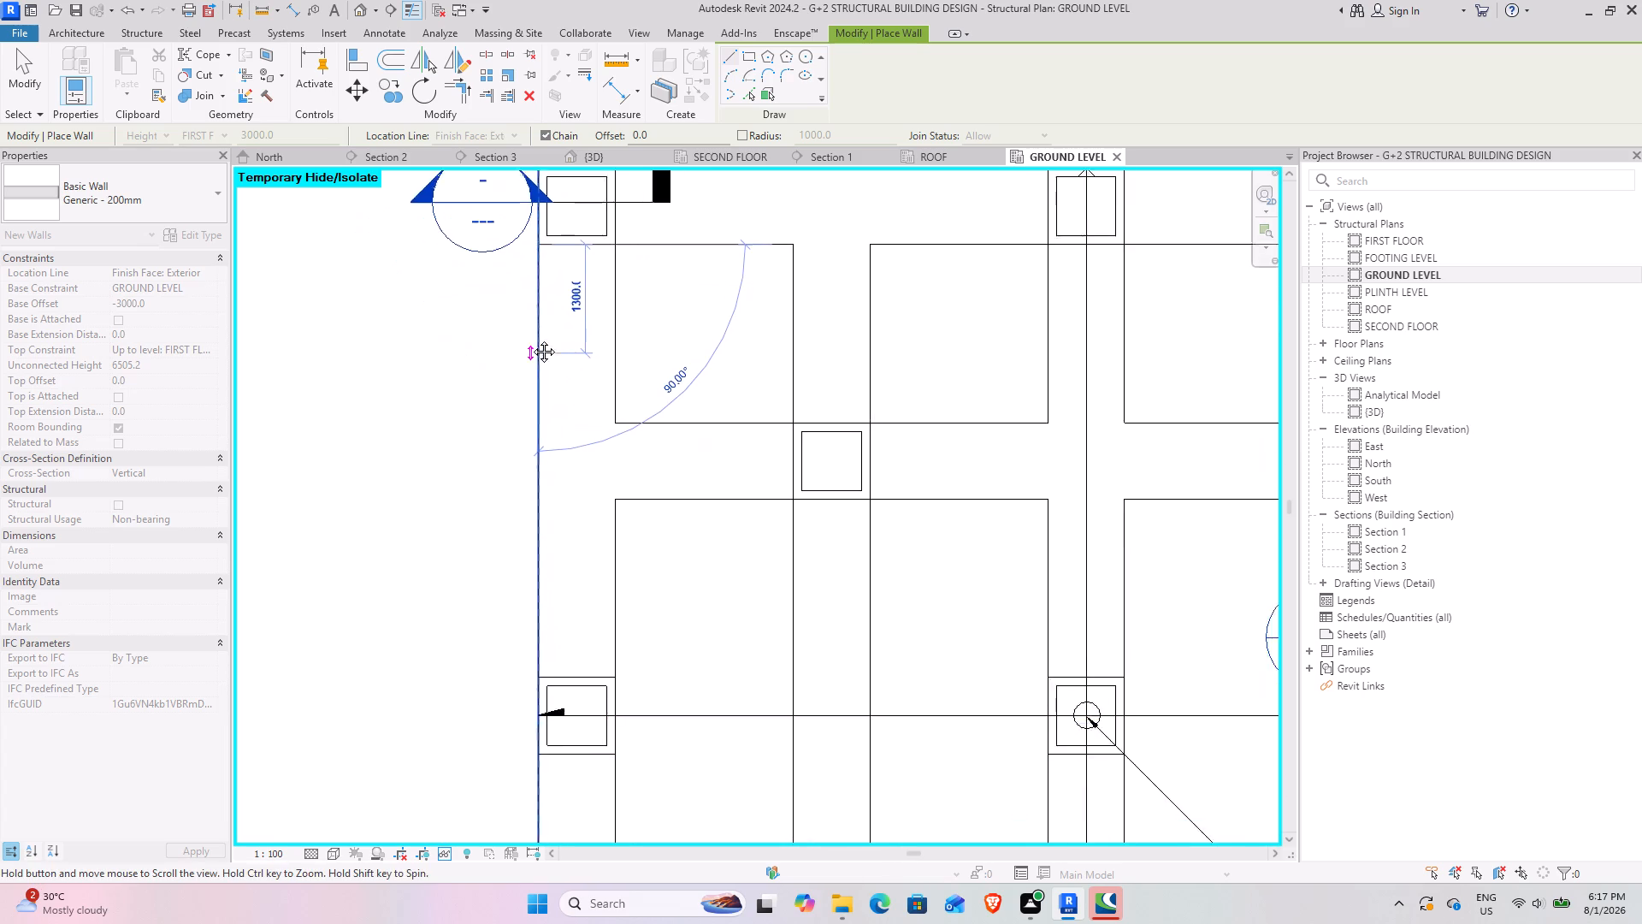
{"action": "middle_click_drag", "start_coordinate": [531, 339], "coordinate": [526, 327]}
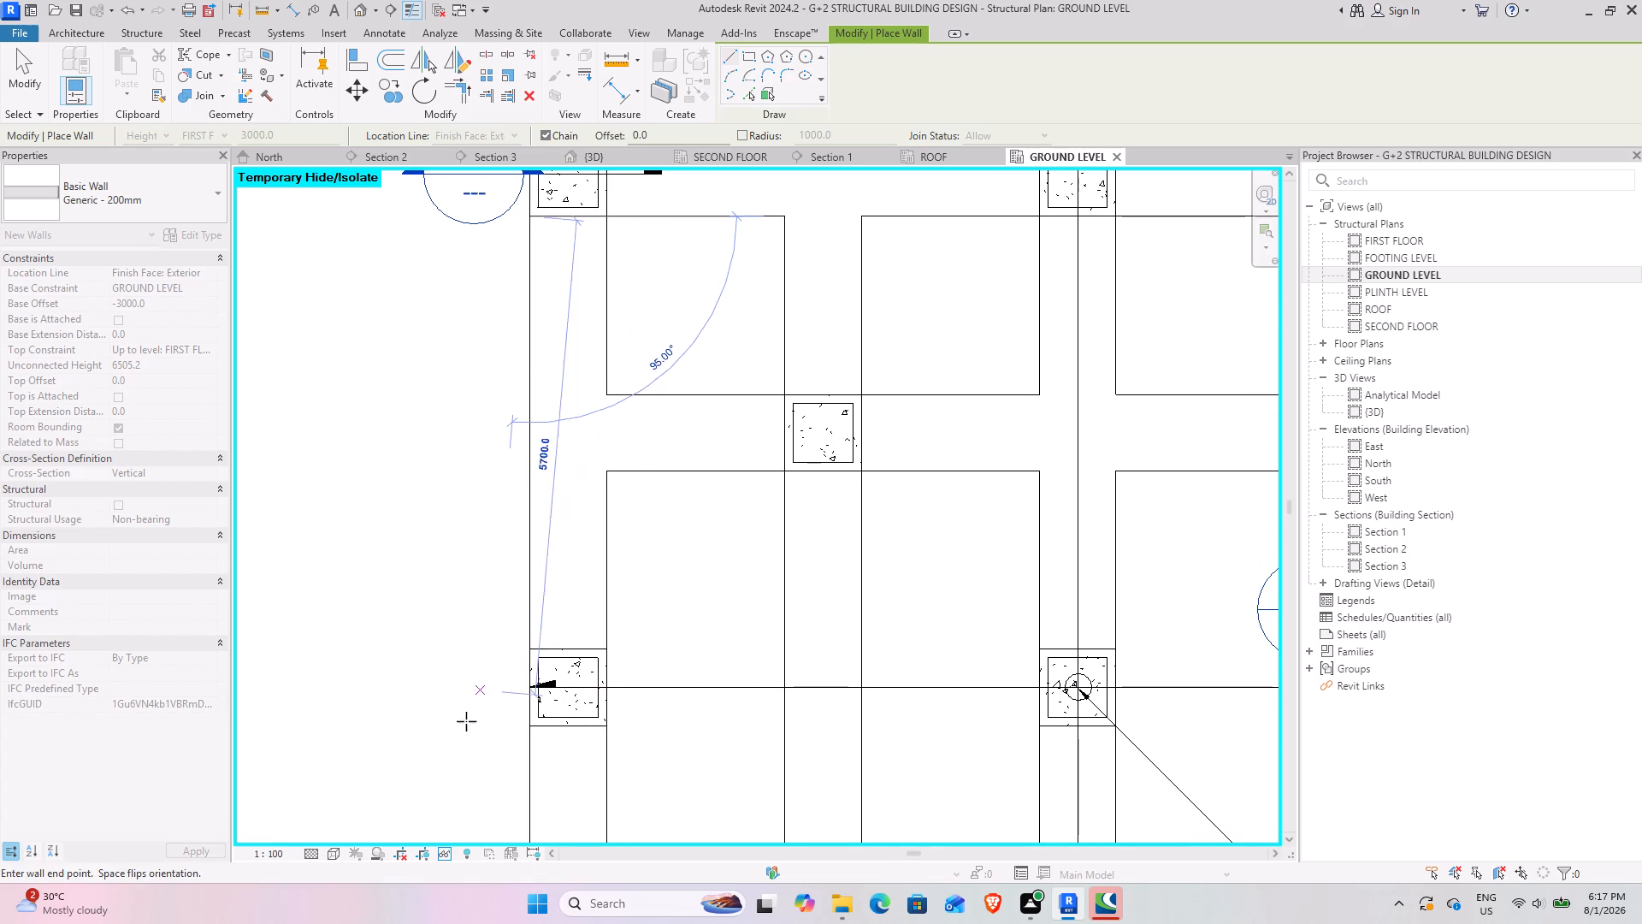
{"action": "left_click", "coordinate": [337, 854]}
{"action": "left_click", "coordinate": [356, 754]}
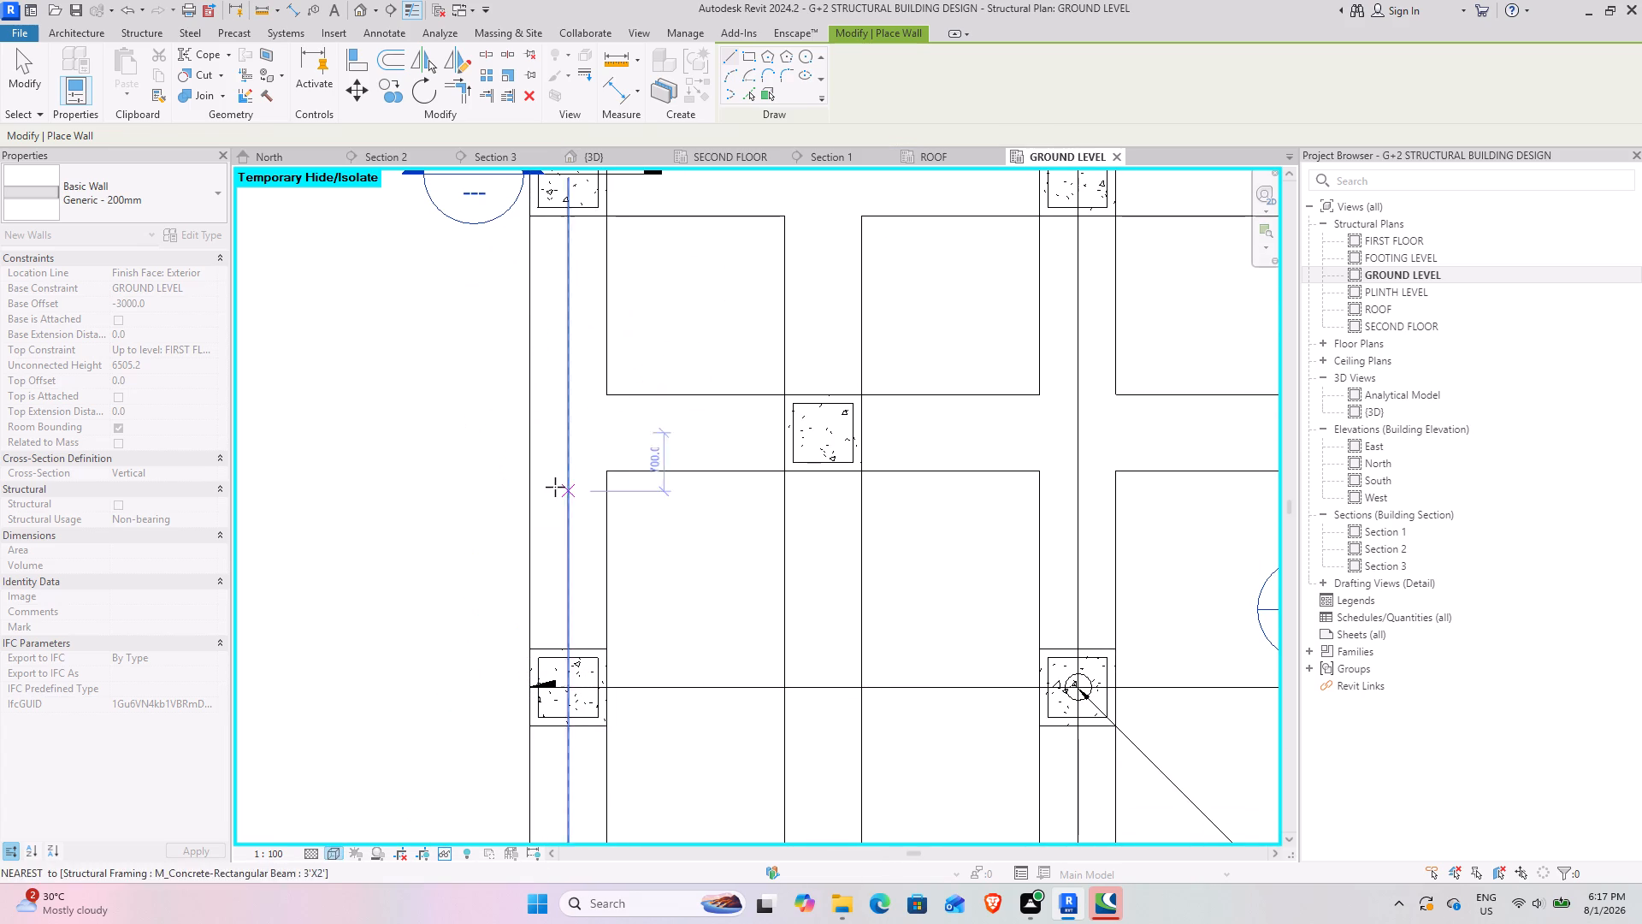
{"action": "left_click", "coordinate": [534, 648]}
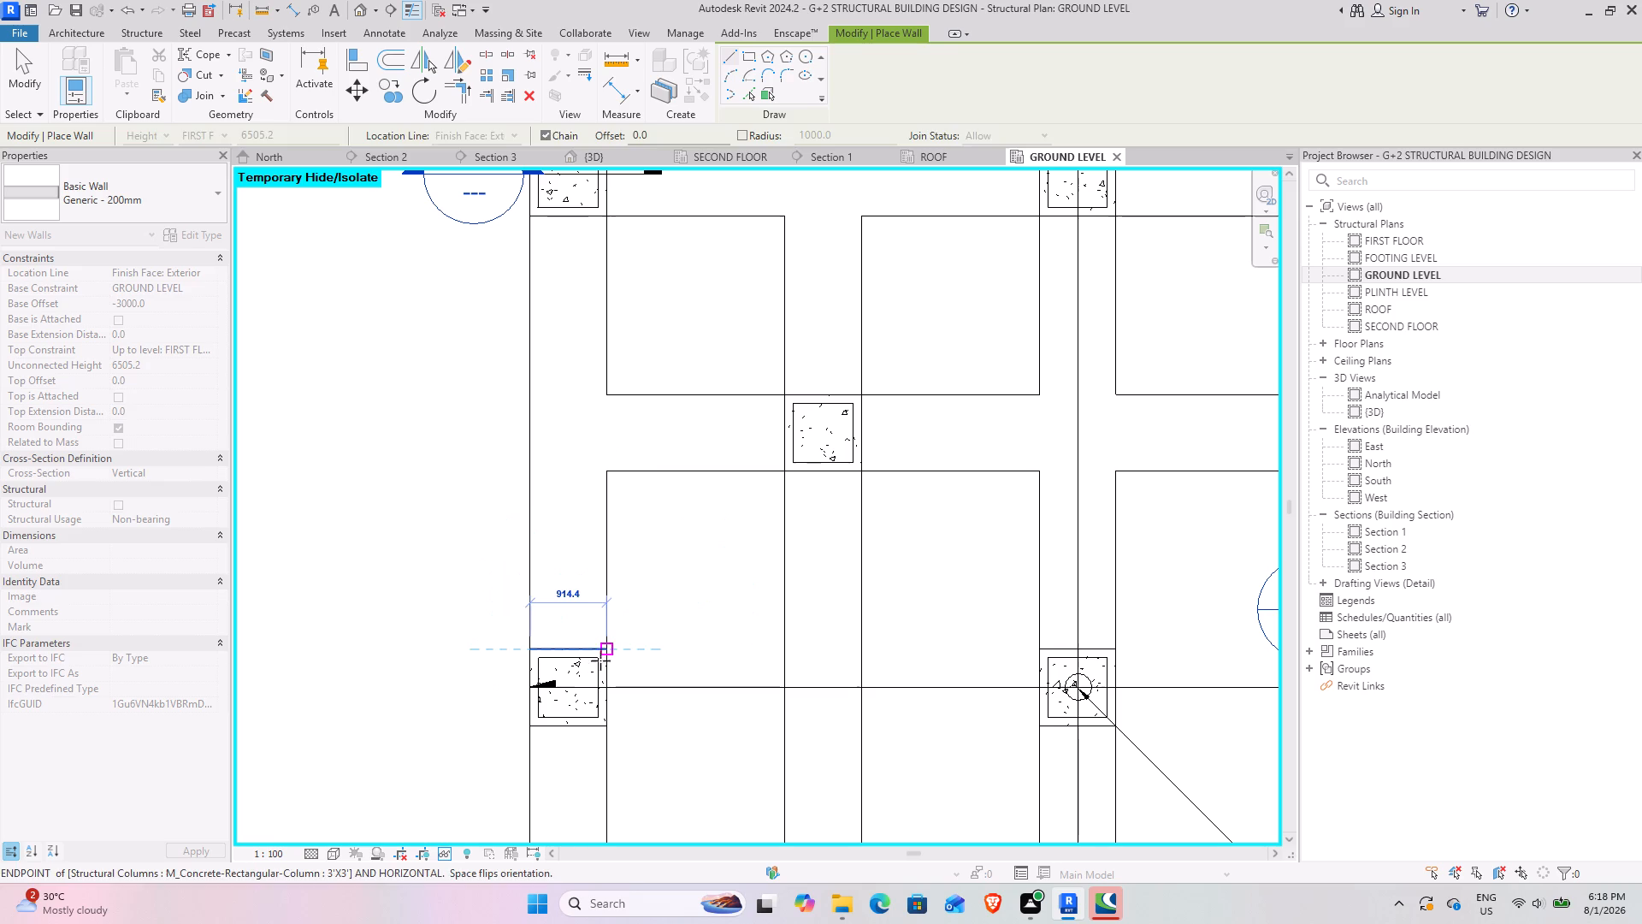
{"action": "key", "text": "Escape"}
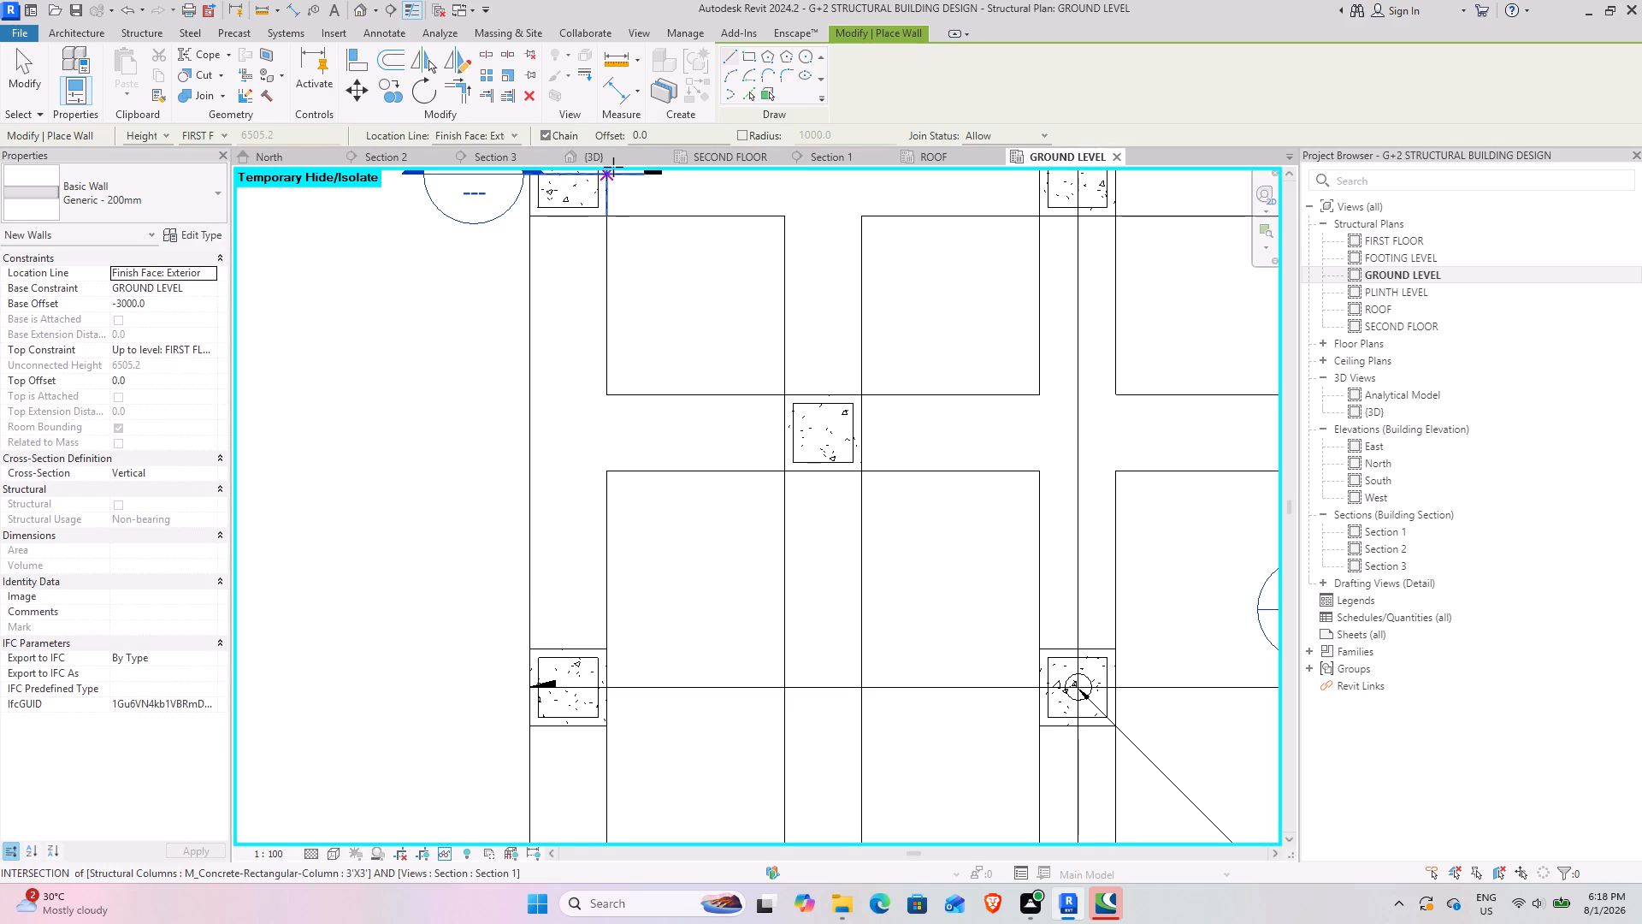
Examine the building's base and lower storeys from the front and right sides in the 3D view.
{"action": "left_click", "coordinate": [613, 167]}
{"action": "left_click", "coordinate": [608, 158]}
{"action": "scroll", "coordinate": [710, 459], "scroll_direction": "down", "scroll_amount": 2}
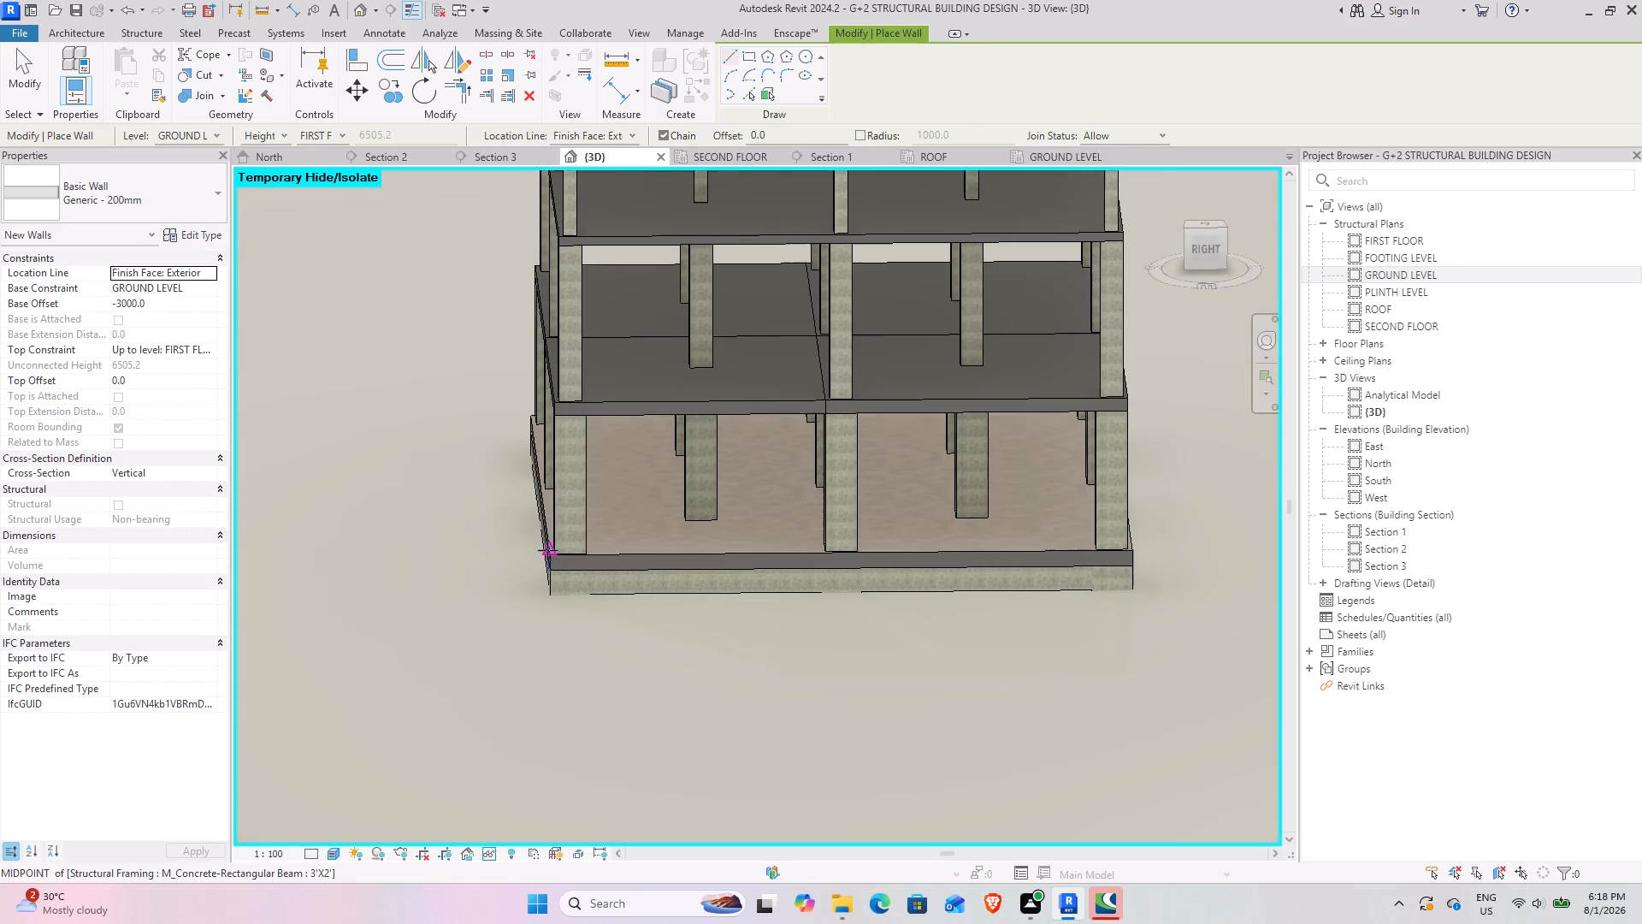
{"action": "middle_click_drag", "start_coordinate": [545, 551], "coordinate": [703, 543], "text": "shift"}
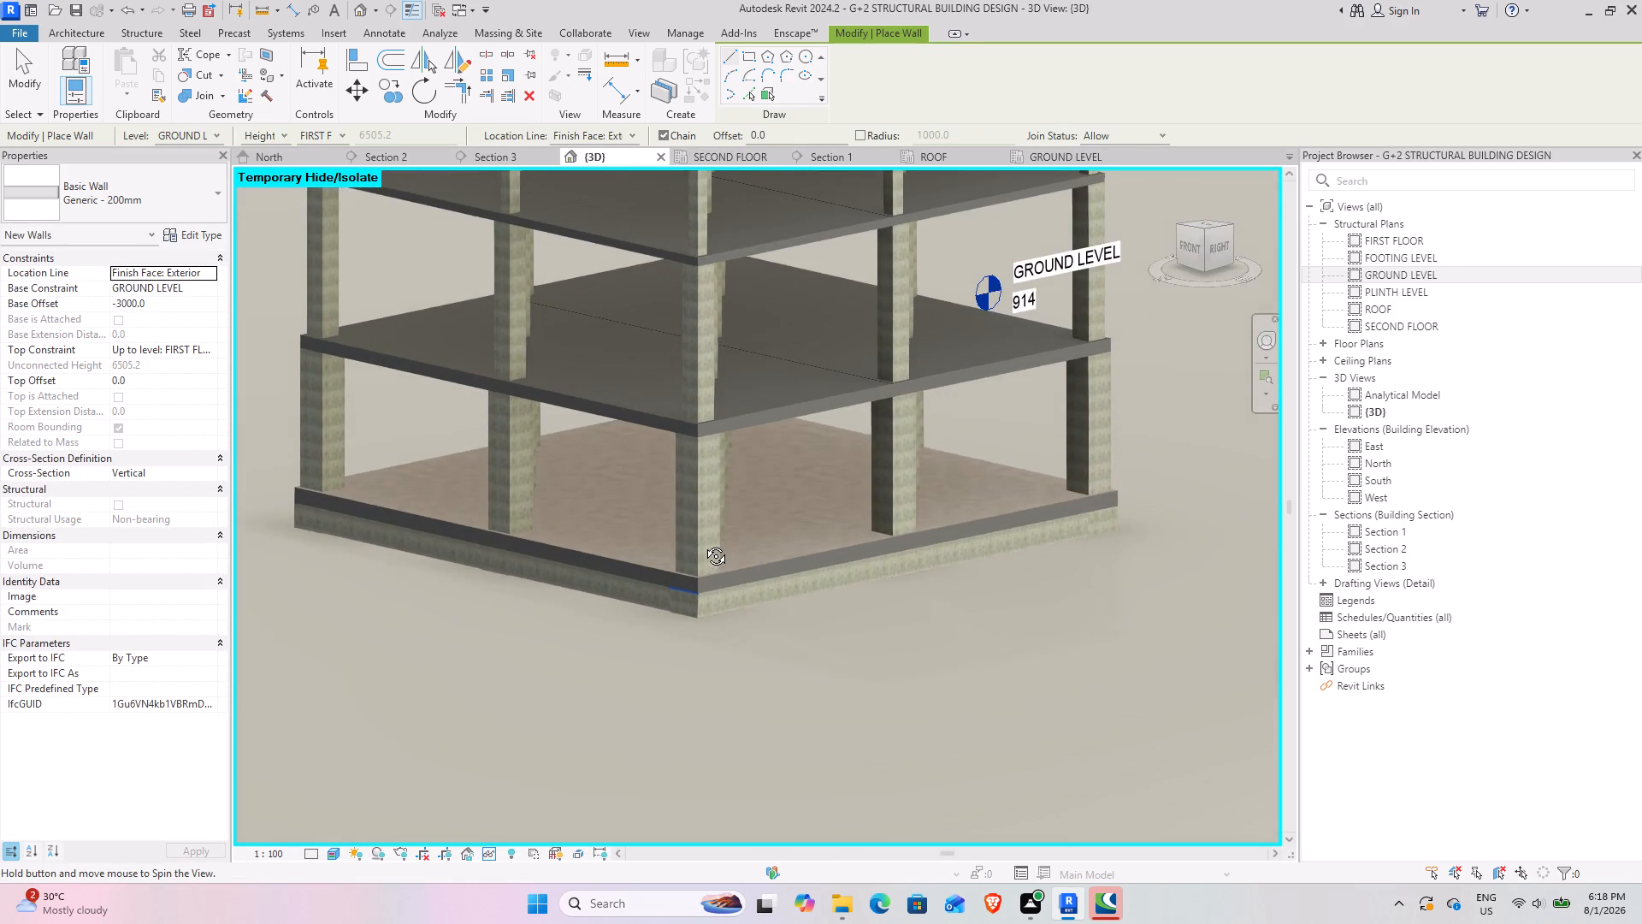
{"action": "middle_click_drag", "start_coordinate": [703, 543], "coordinate": [709, 513], "text": "shift"}
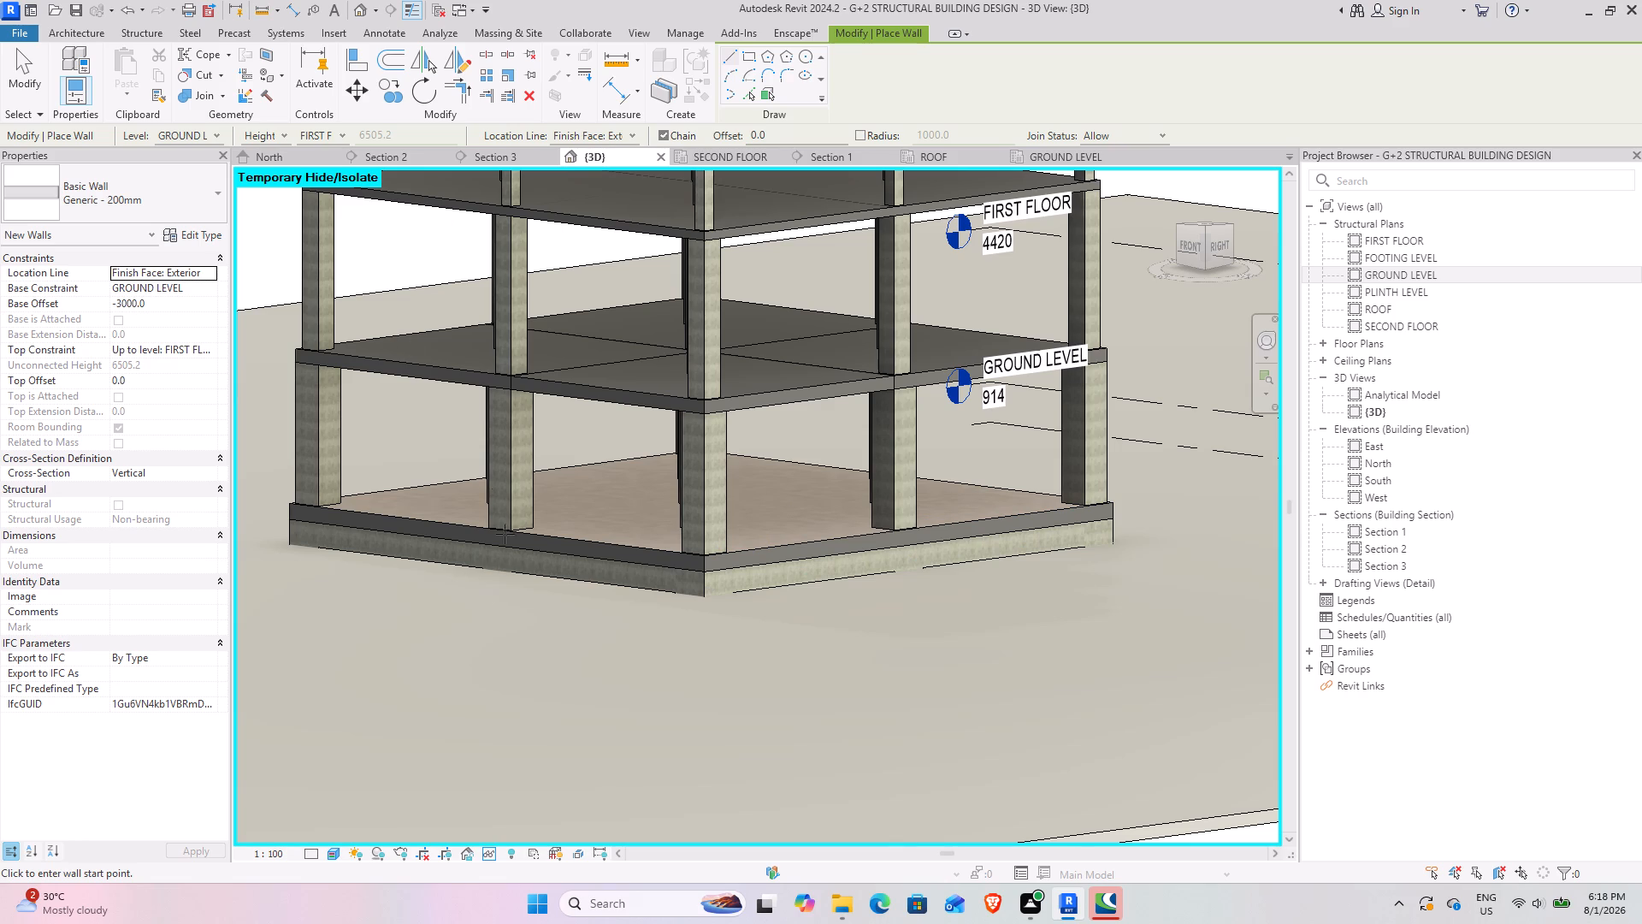
{"action": "middle_click_drag", "start_coordinate": [513, 525], "coordinate": [384, 599], "text": "shift"}
{"action": "middle_click_drag", "start_coordinate": [466, 528], "coordinate": [459, 587], "text": "shift"}
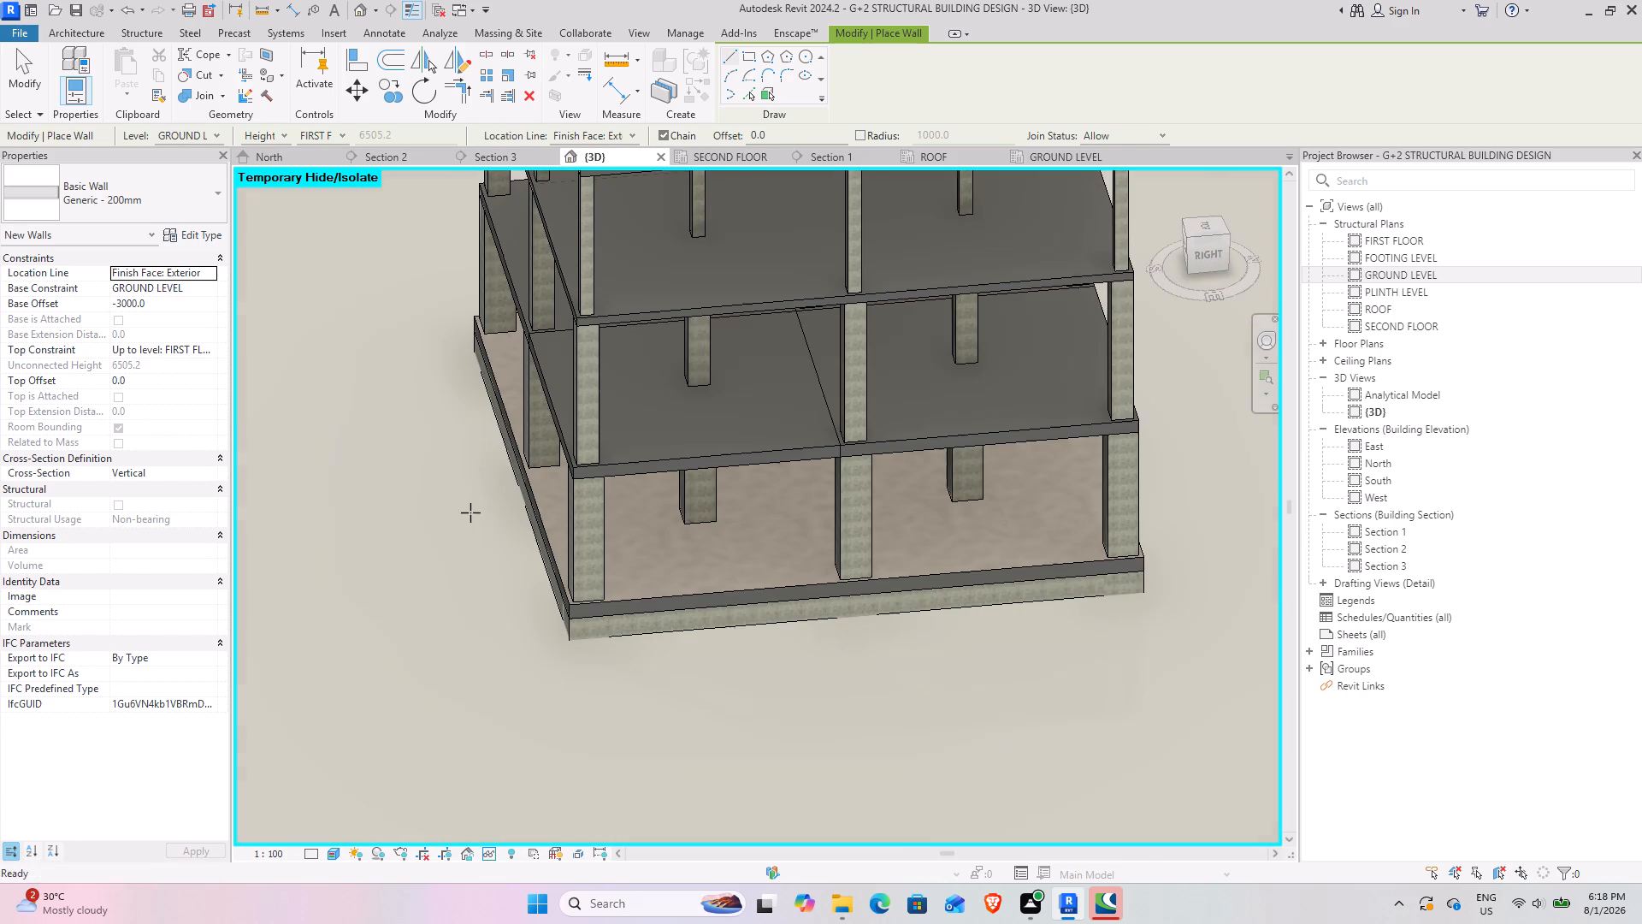
Draw a short north-south wall segment along the west edge beam in the GROUND LEVEL plan, just south of the north-west corner column.
{"action": "left_click", "coordinate": [1043, 159]}
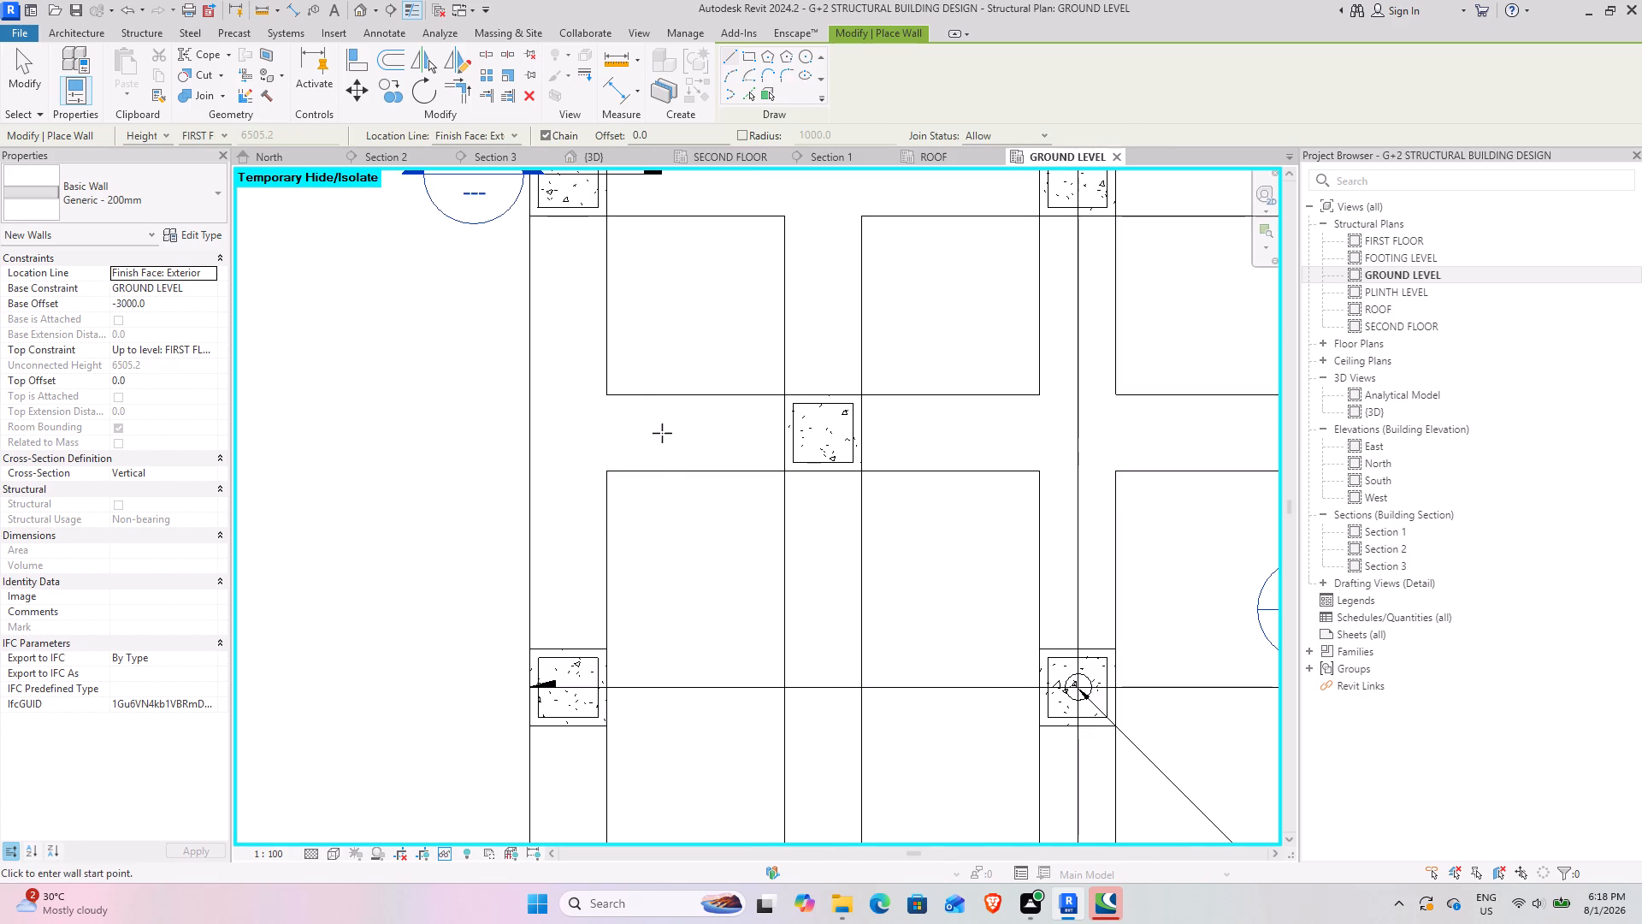
{"action": "scroll", "coordinate": [635, 385], "scroll_direction": "down", "scroll_amount": 3}
{"action": "middle_click_drag", "start_coordinate": [608, 310], "coordinate": [635, 389]}
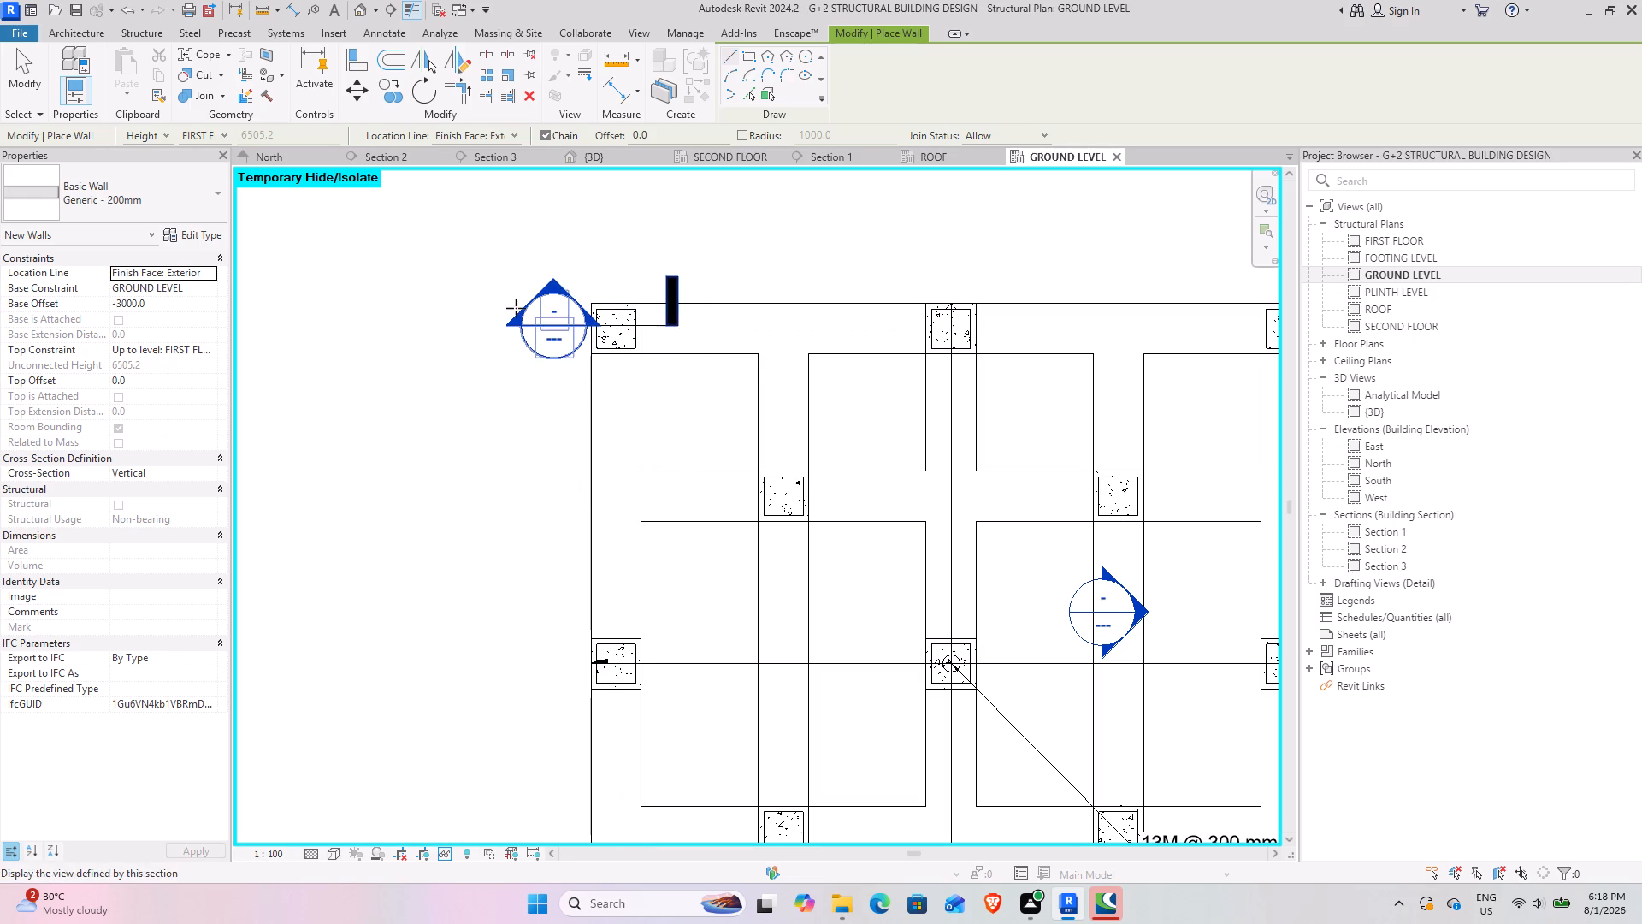
{"action": "left_click", "coordinate": [620, 393]}
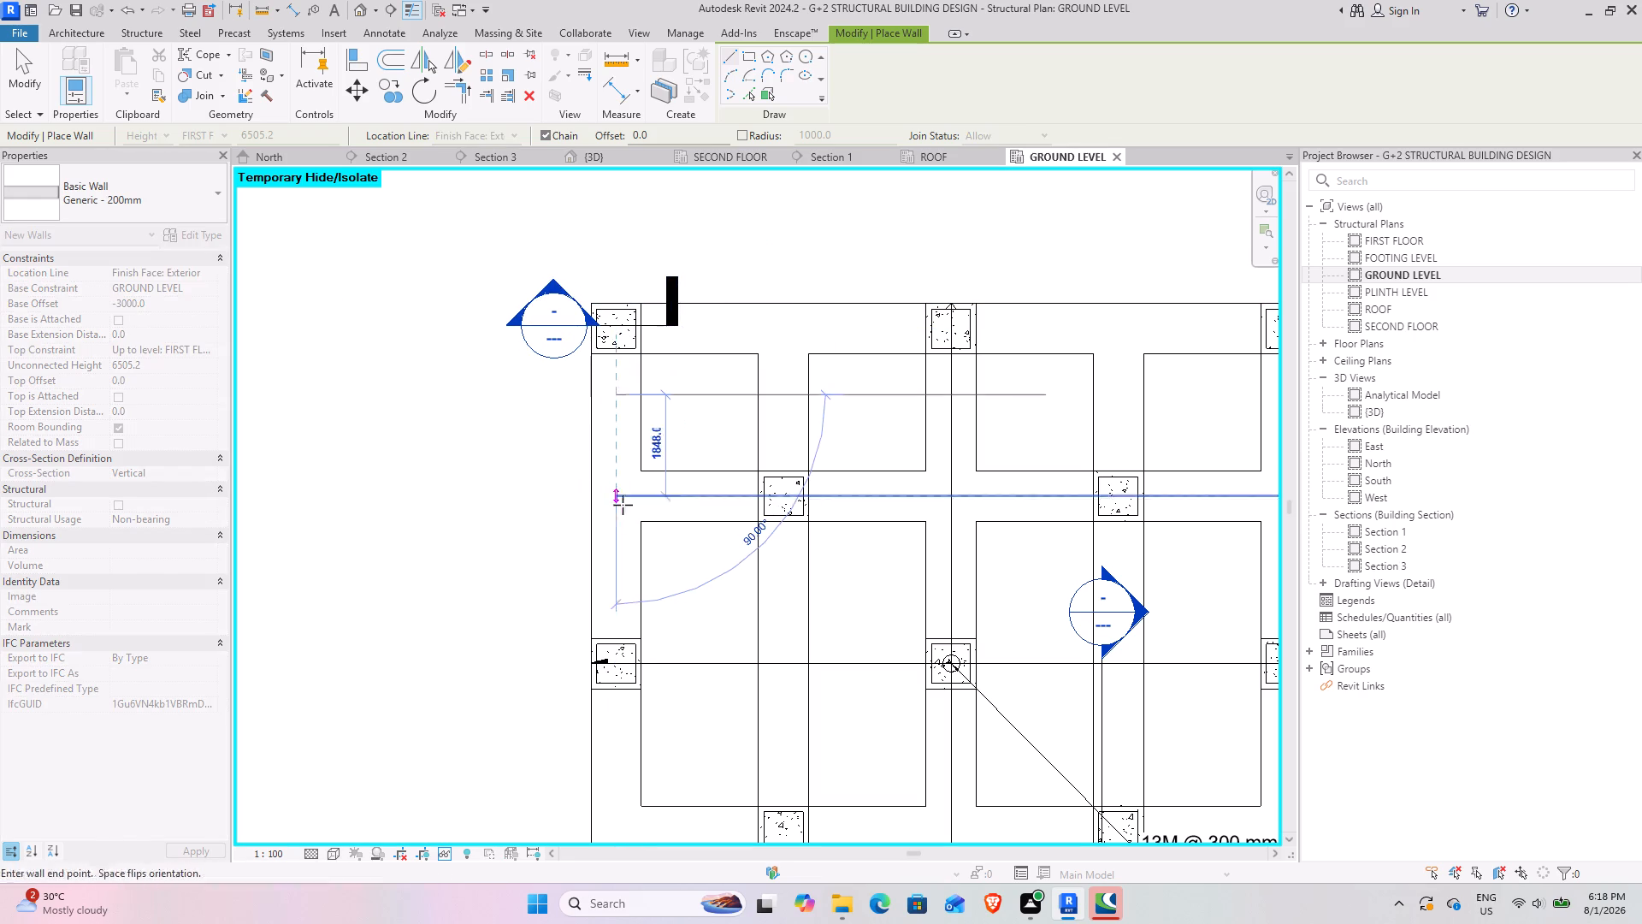
{"action": "left_click", "coordinate": [620, 532]}
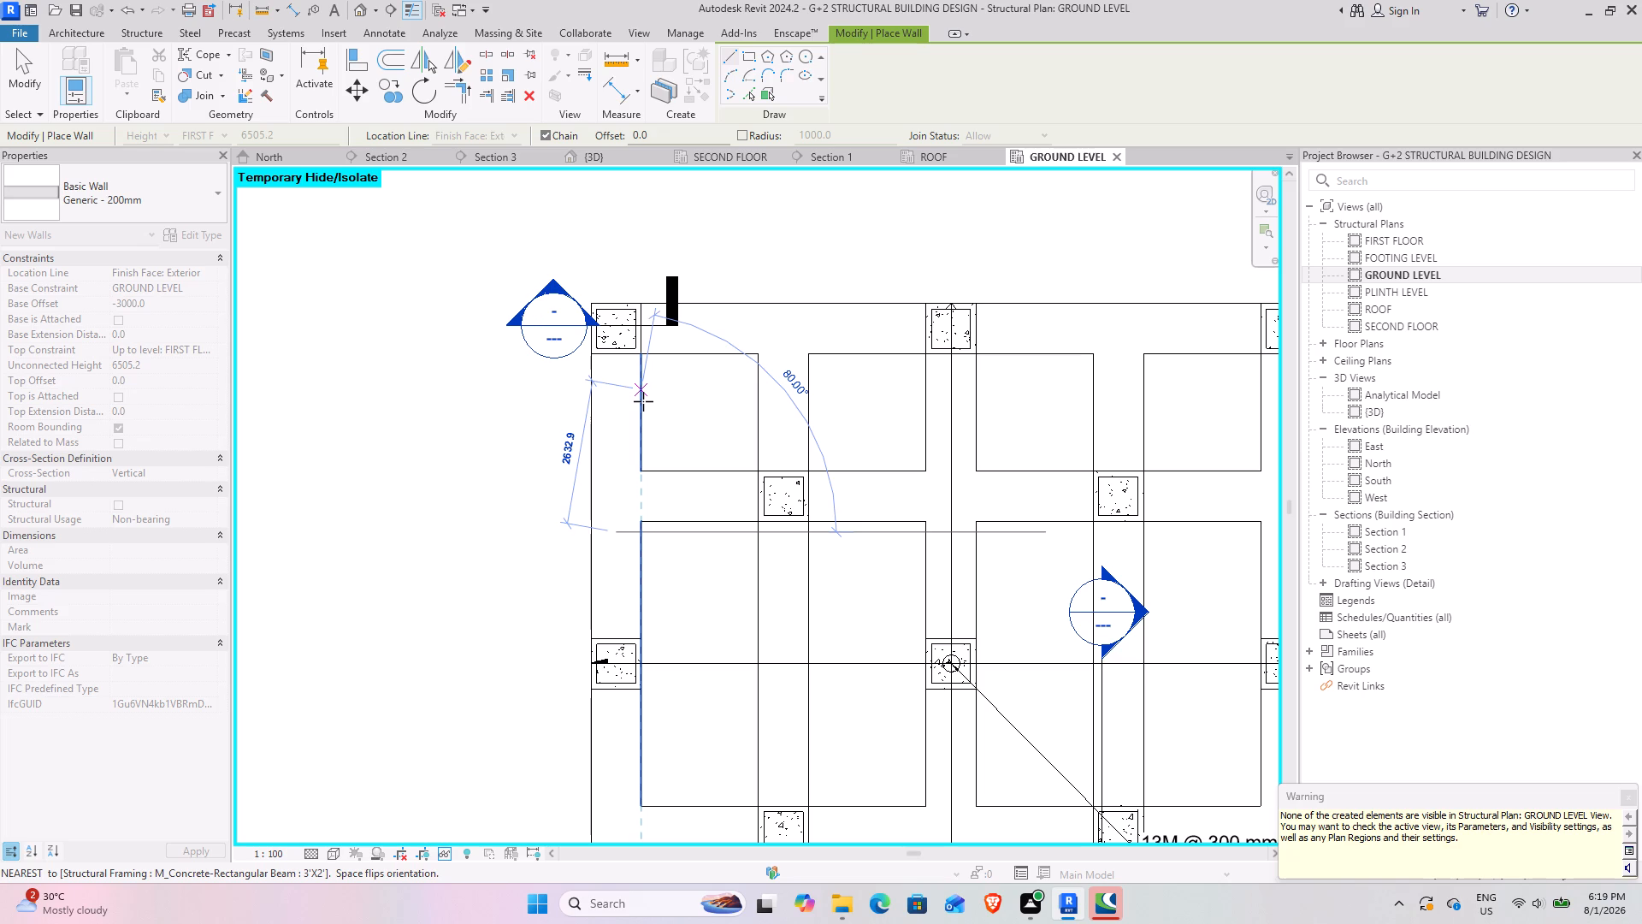
{"action": "key", "text": "Escape"}
{"action": "key", "text": "Escape"}
{"action": "key", "text": "Escape"}
{"action": "key", "text": "Escape"}
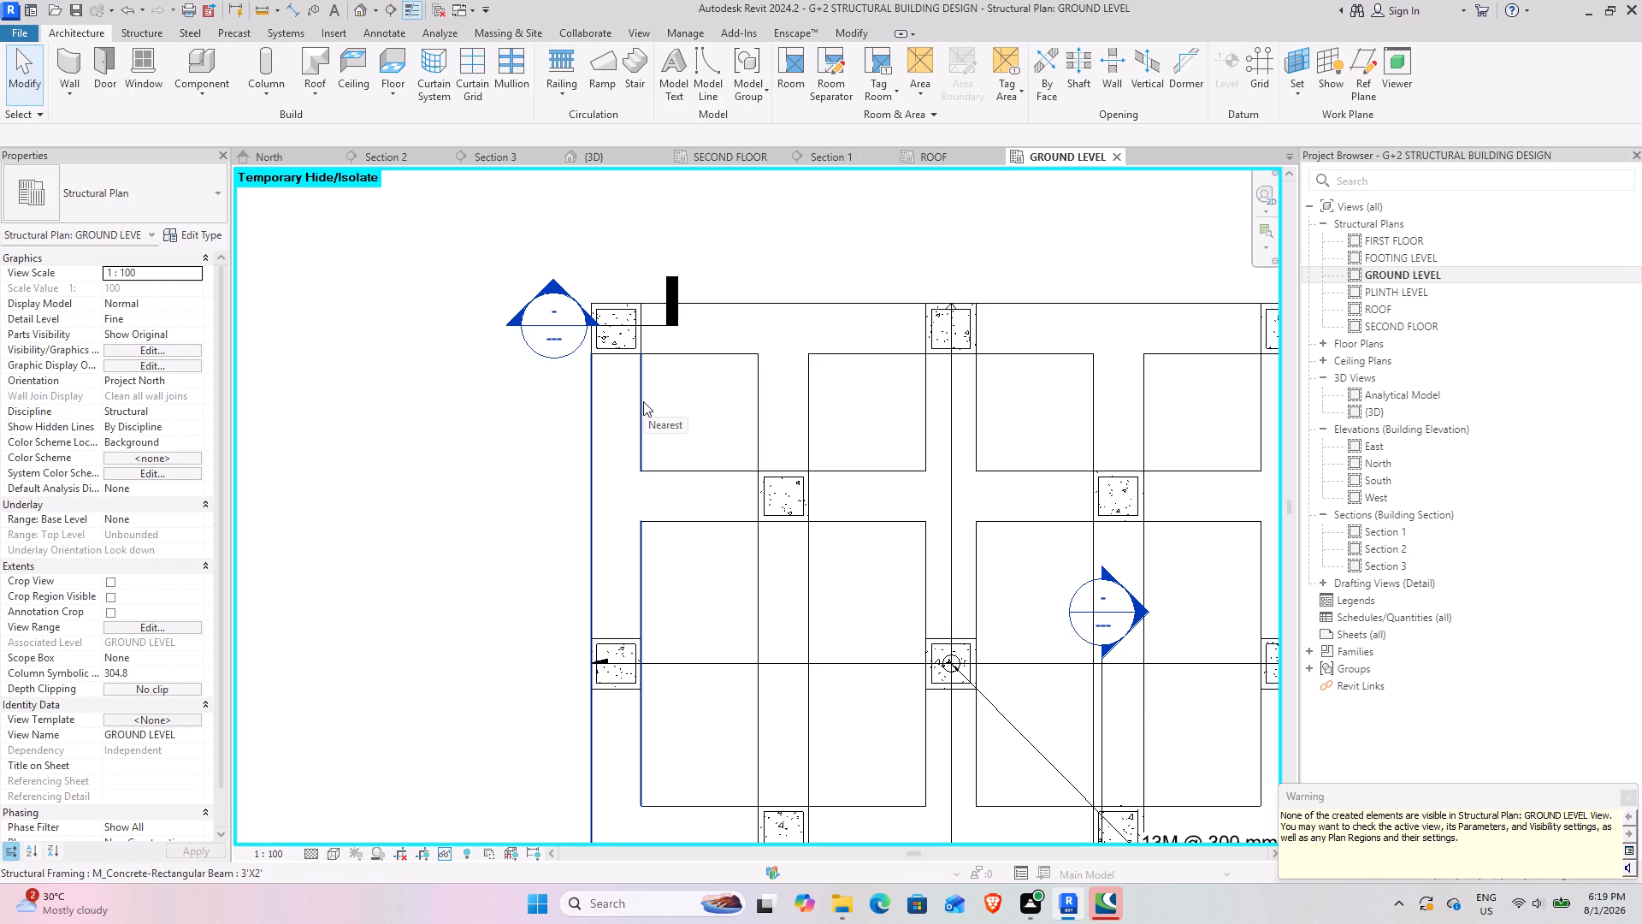
Delete the large toposolid around the building in the 3D view.
{"action": "scroll", "coordinate": [569, 427], "scroll_direction": "down", "scroll_amount": 2}
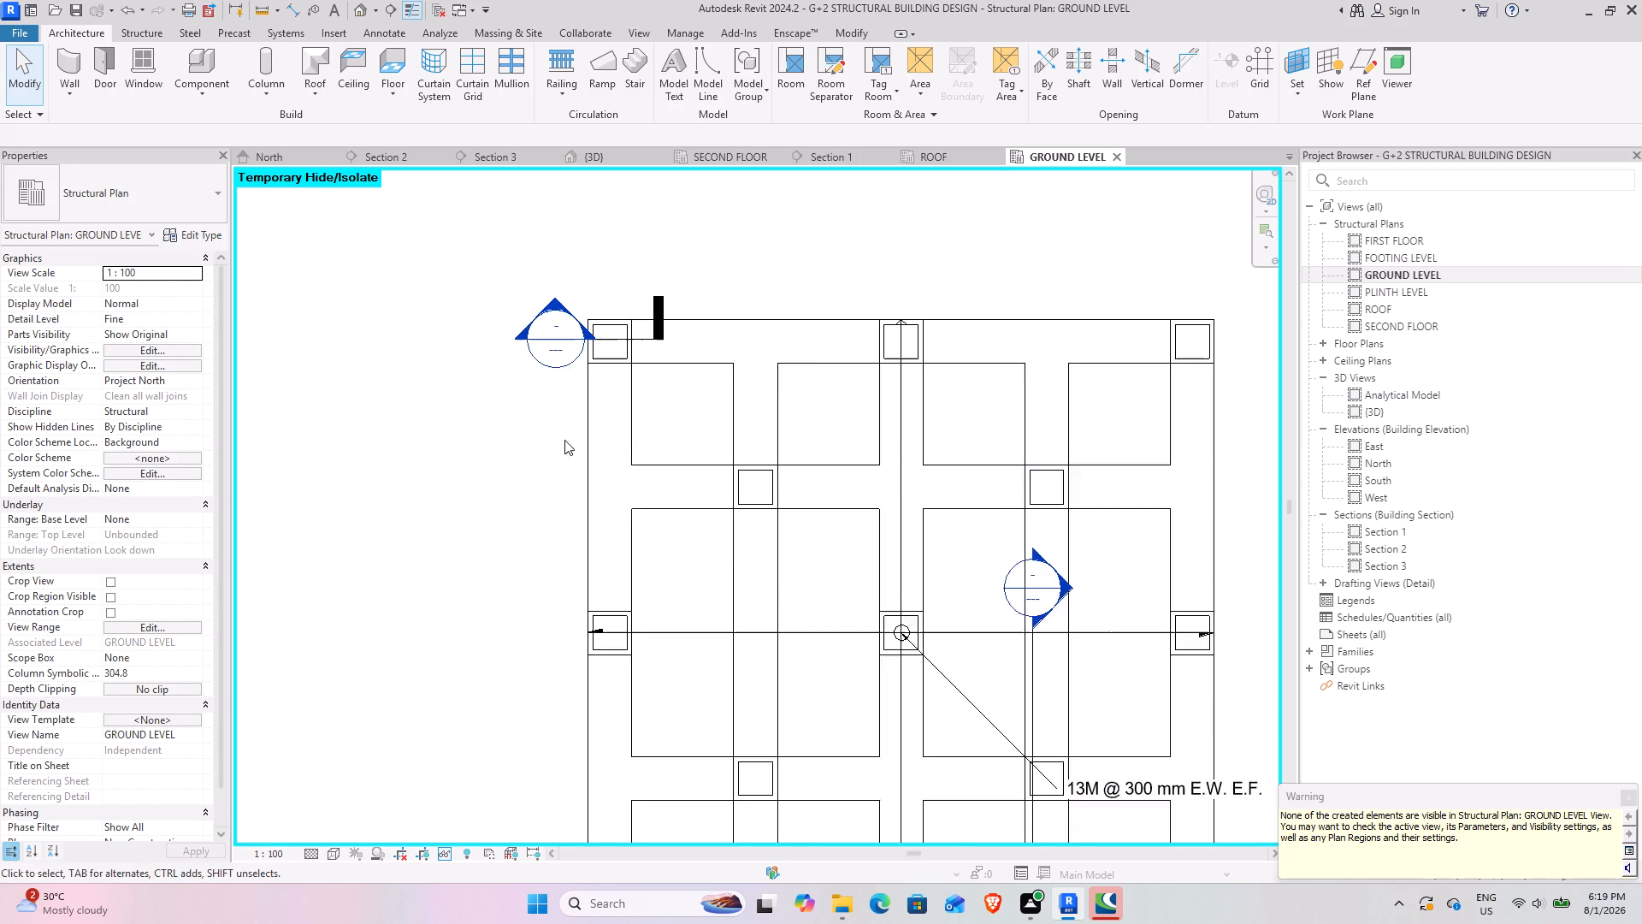
{"action": "scroll", "coordinate": [564, 440], "scroll_direction": "down", "scroll_amount": 6}
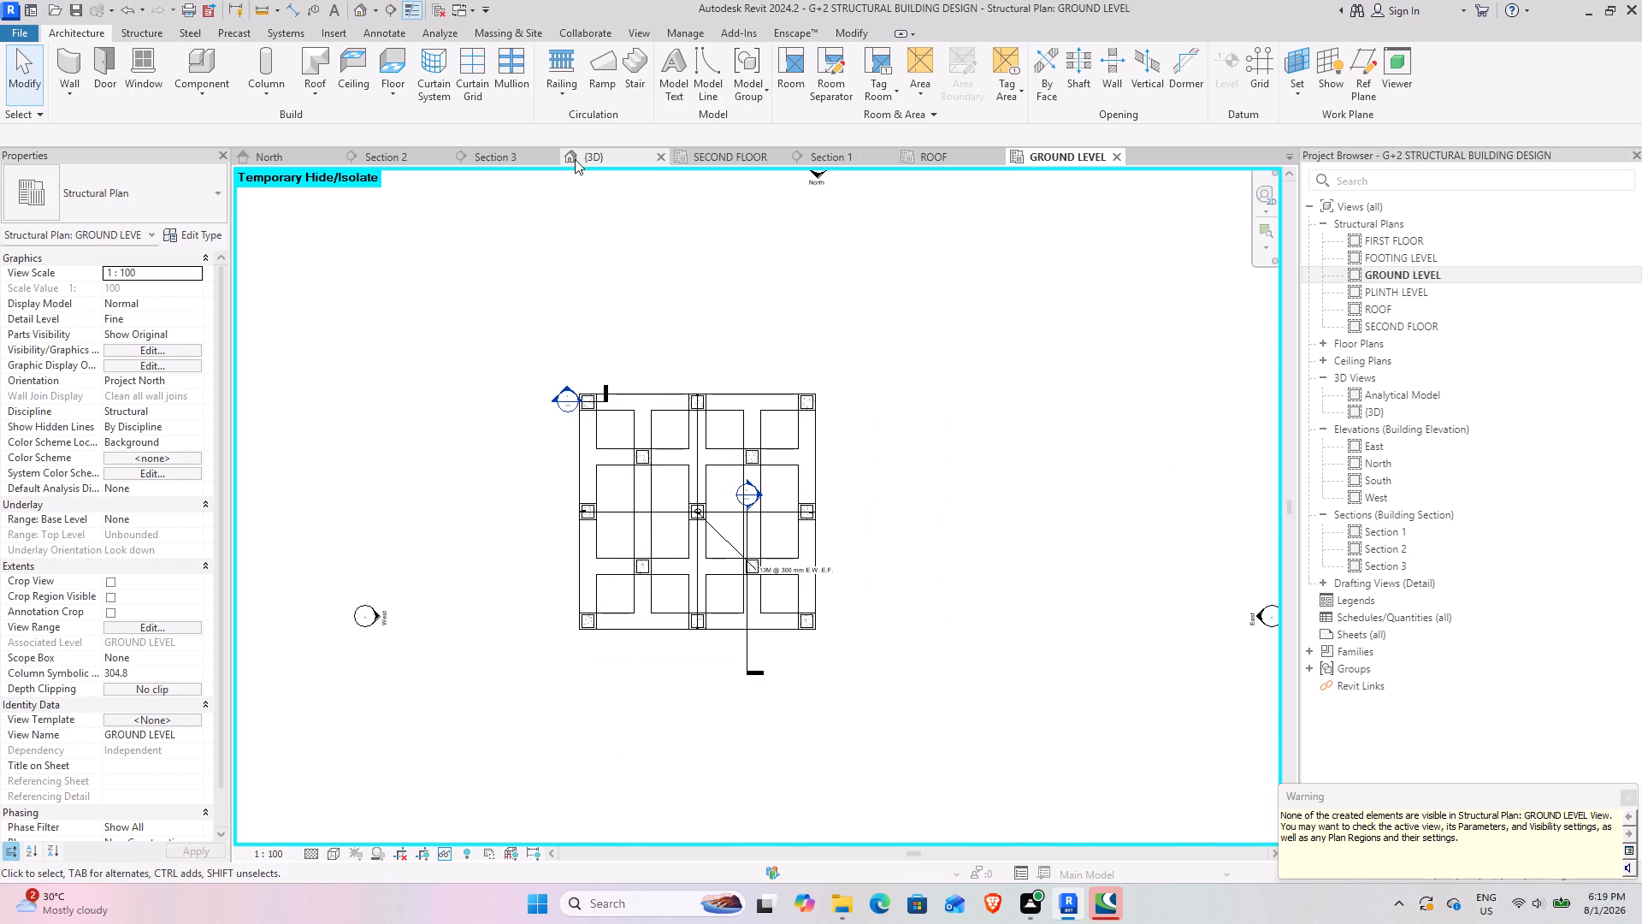
{"action": "left_click", "coordinate": [581, 157]}
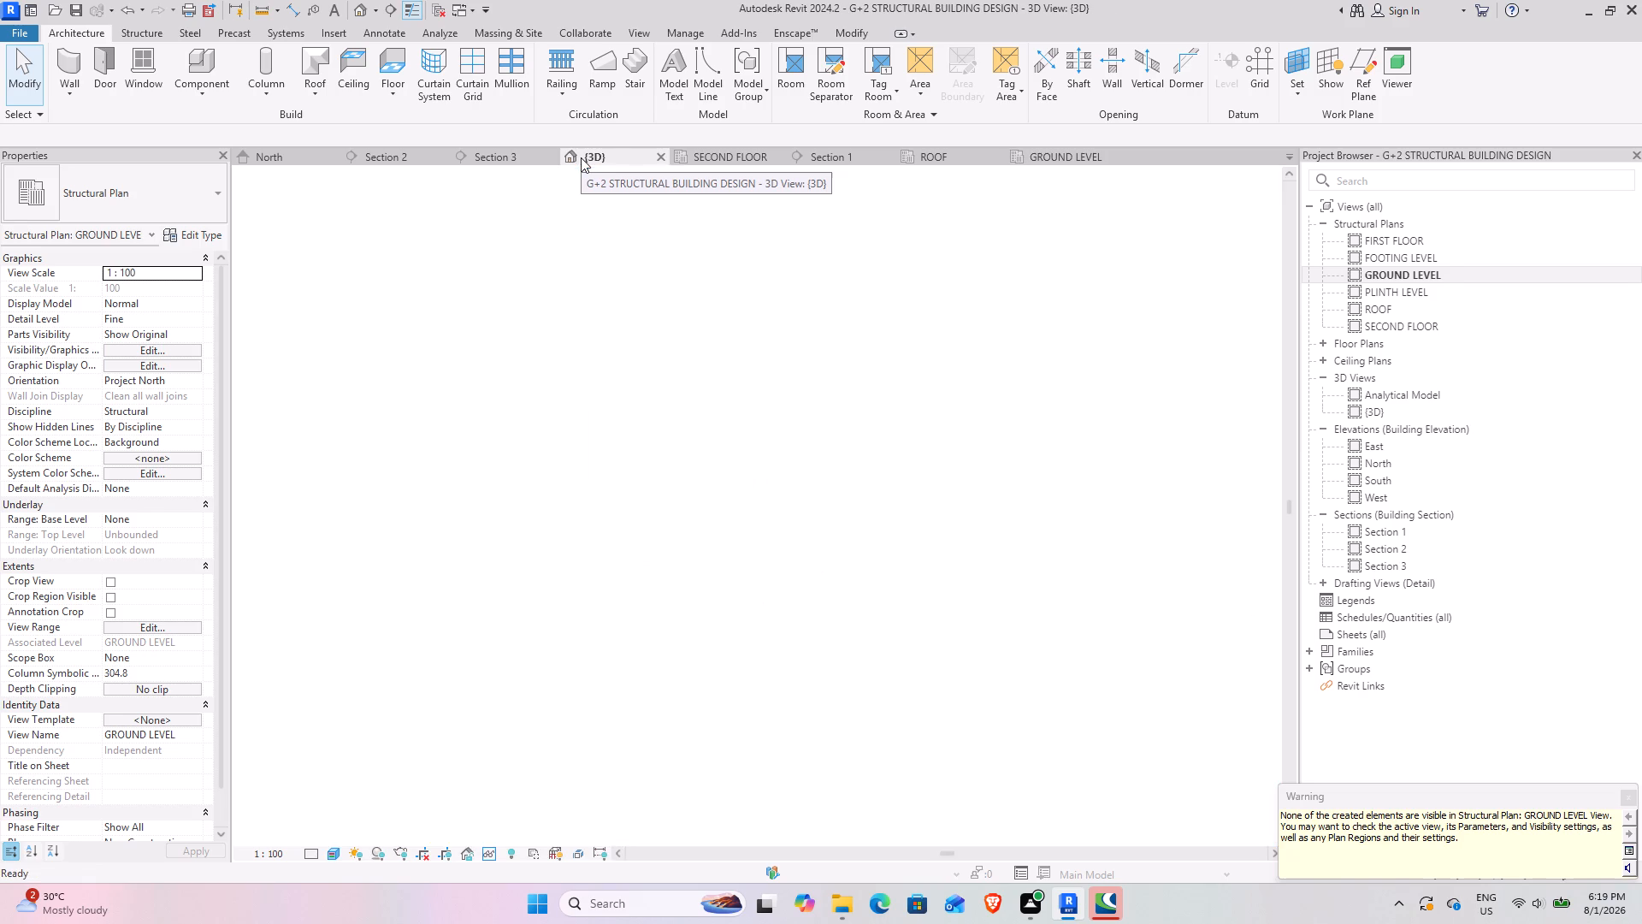
{"action": "scroll", "coordinate": [750, 486], "scroll_direction": "down", "scroll_amount": 13}
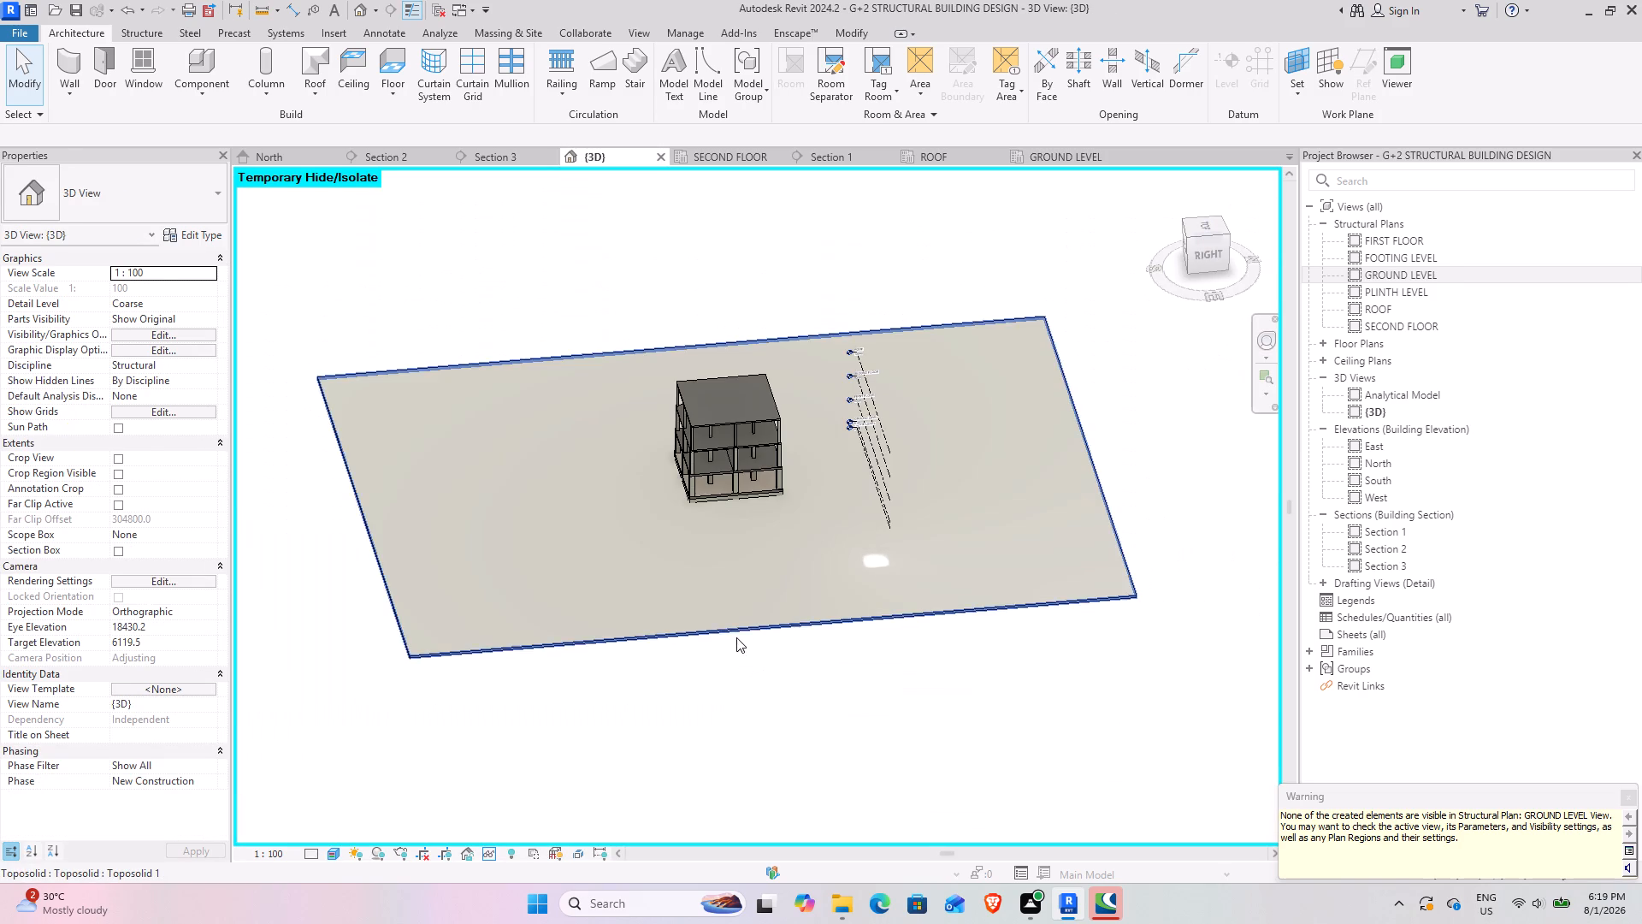
{"action": "left_click", "coordinate": [736, 636]}
{"action": "left_click", "coordinate": [519, 95]}
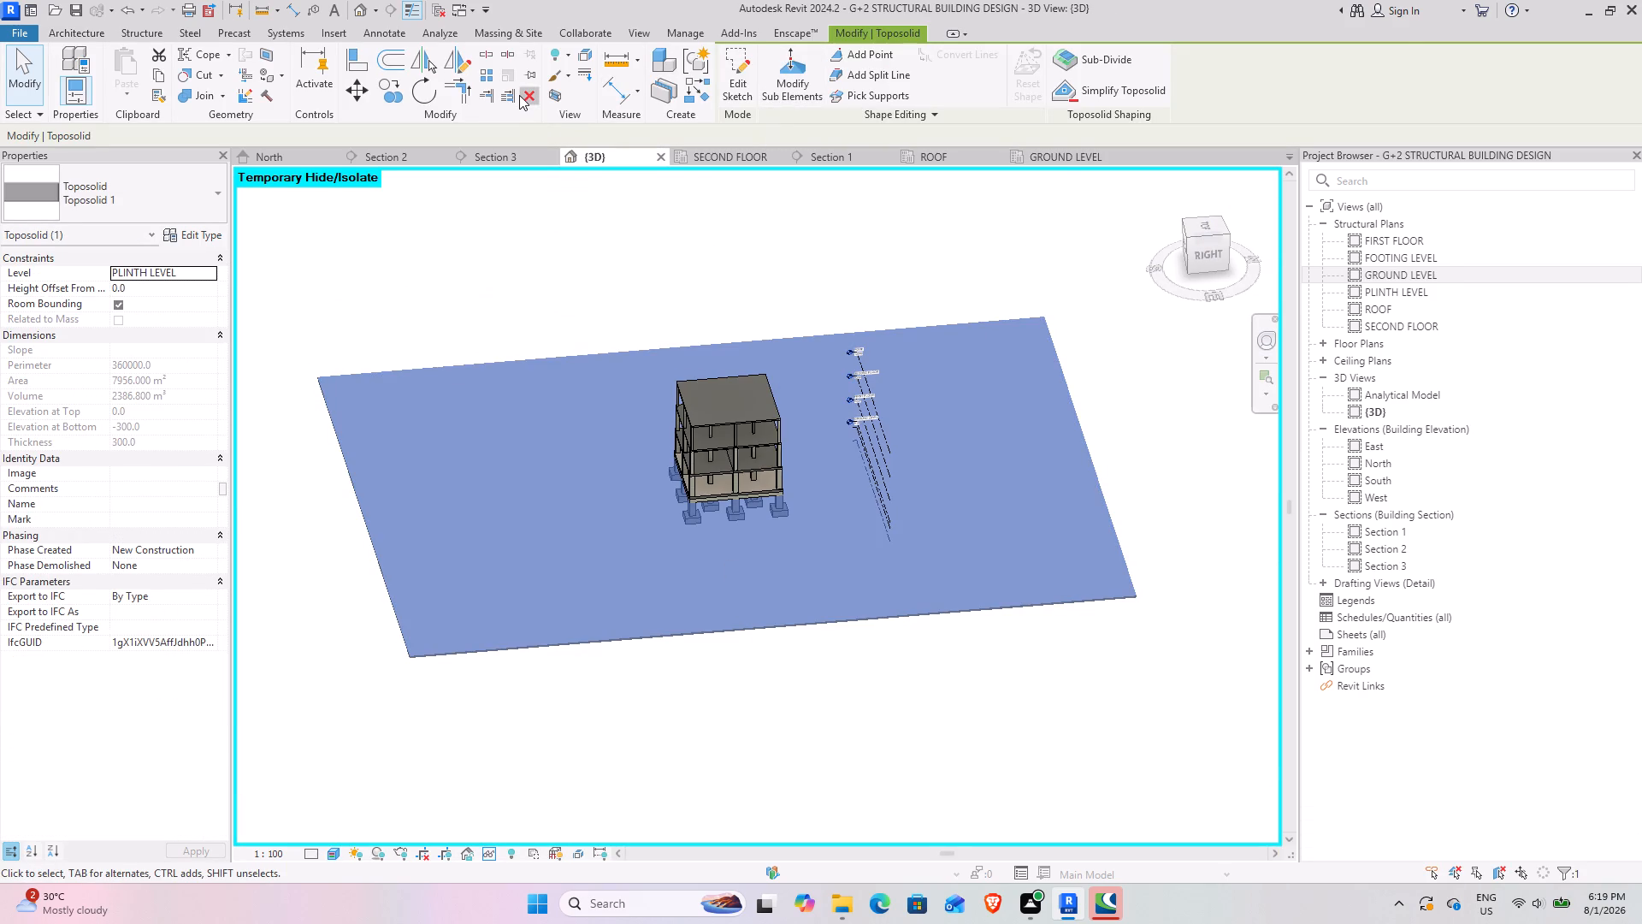
{"action": "scroll", "coordinate": [686, 465], "scroll_direction": "down", "scroll_amount": 3}
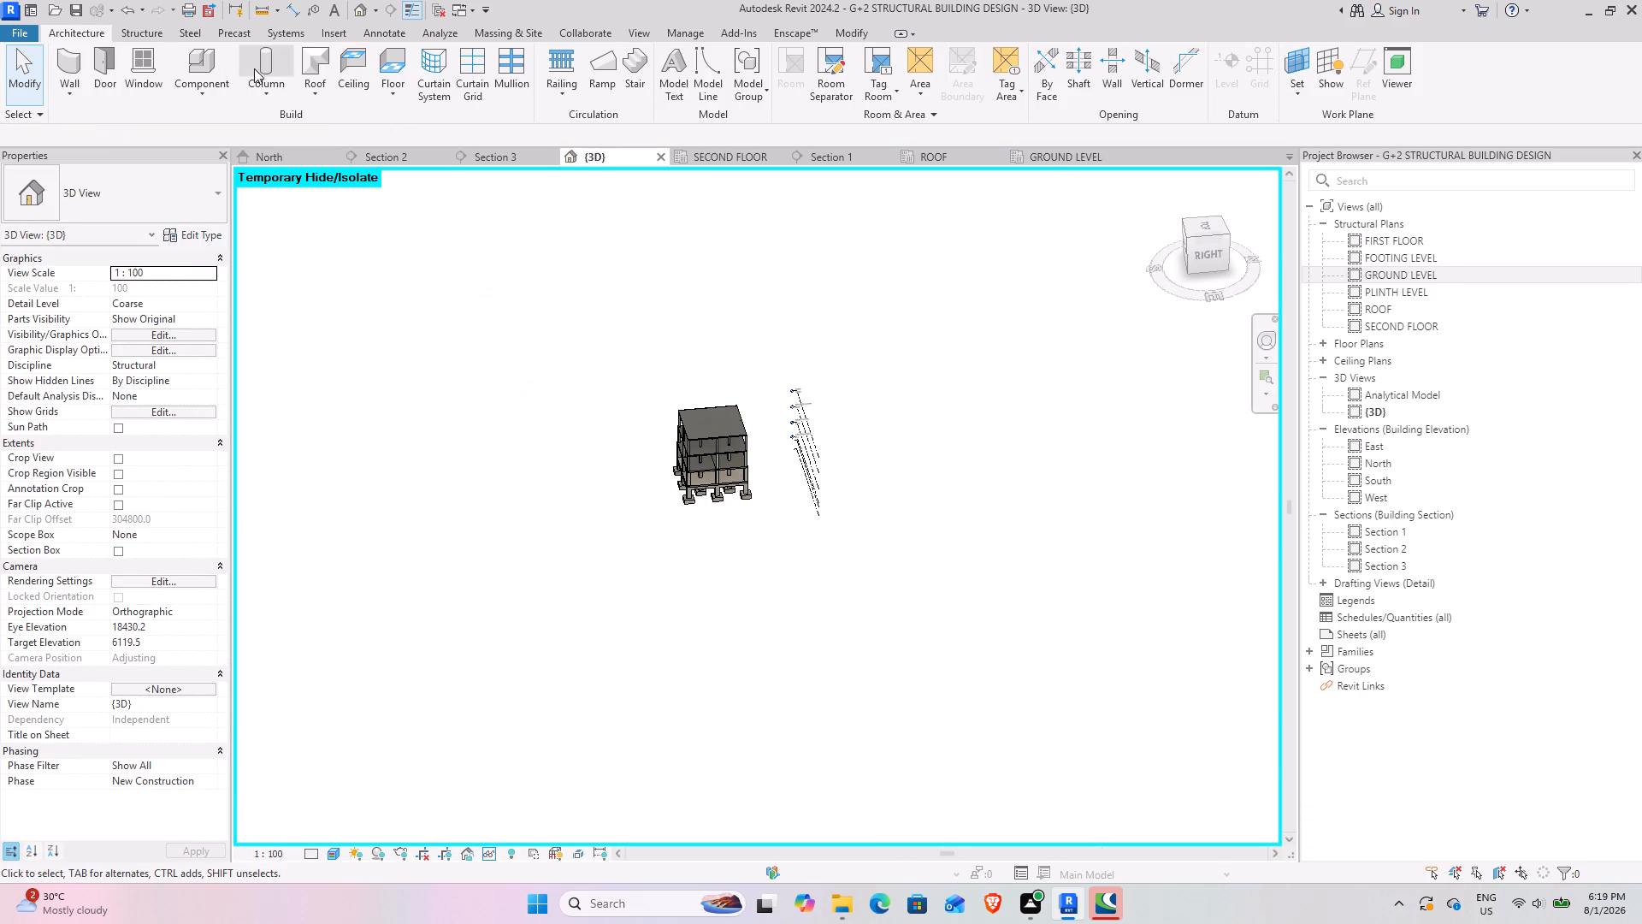
Save the project.
{"action": "left_click", "coordinate": [79, 3]}
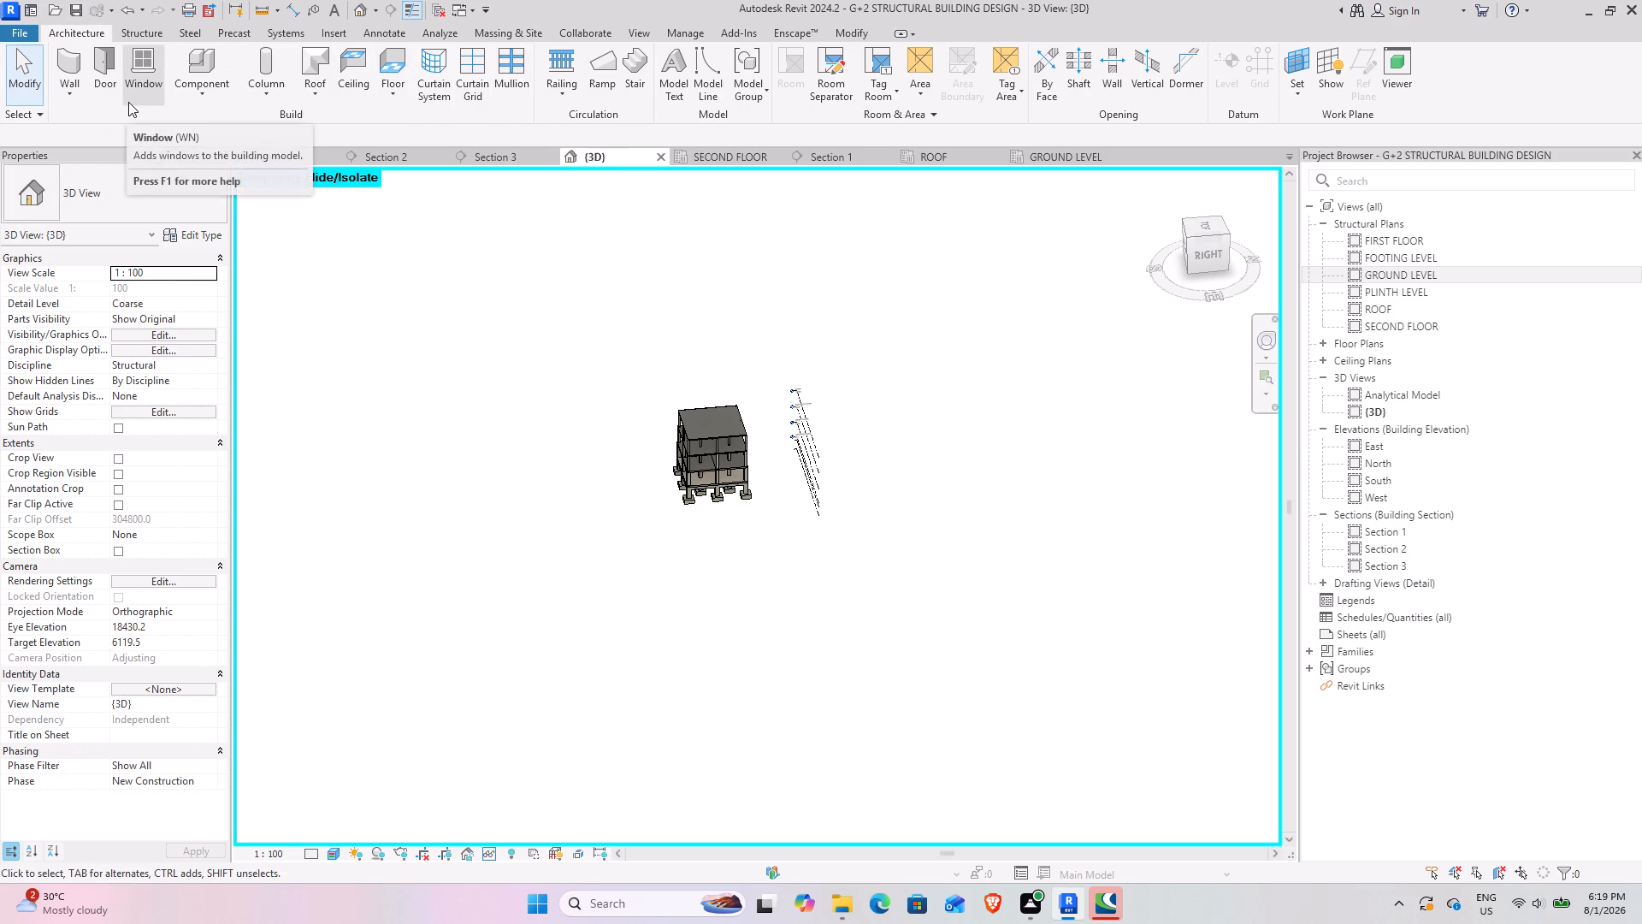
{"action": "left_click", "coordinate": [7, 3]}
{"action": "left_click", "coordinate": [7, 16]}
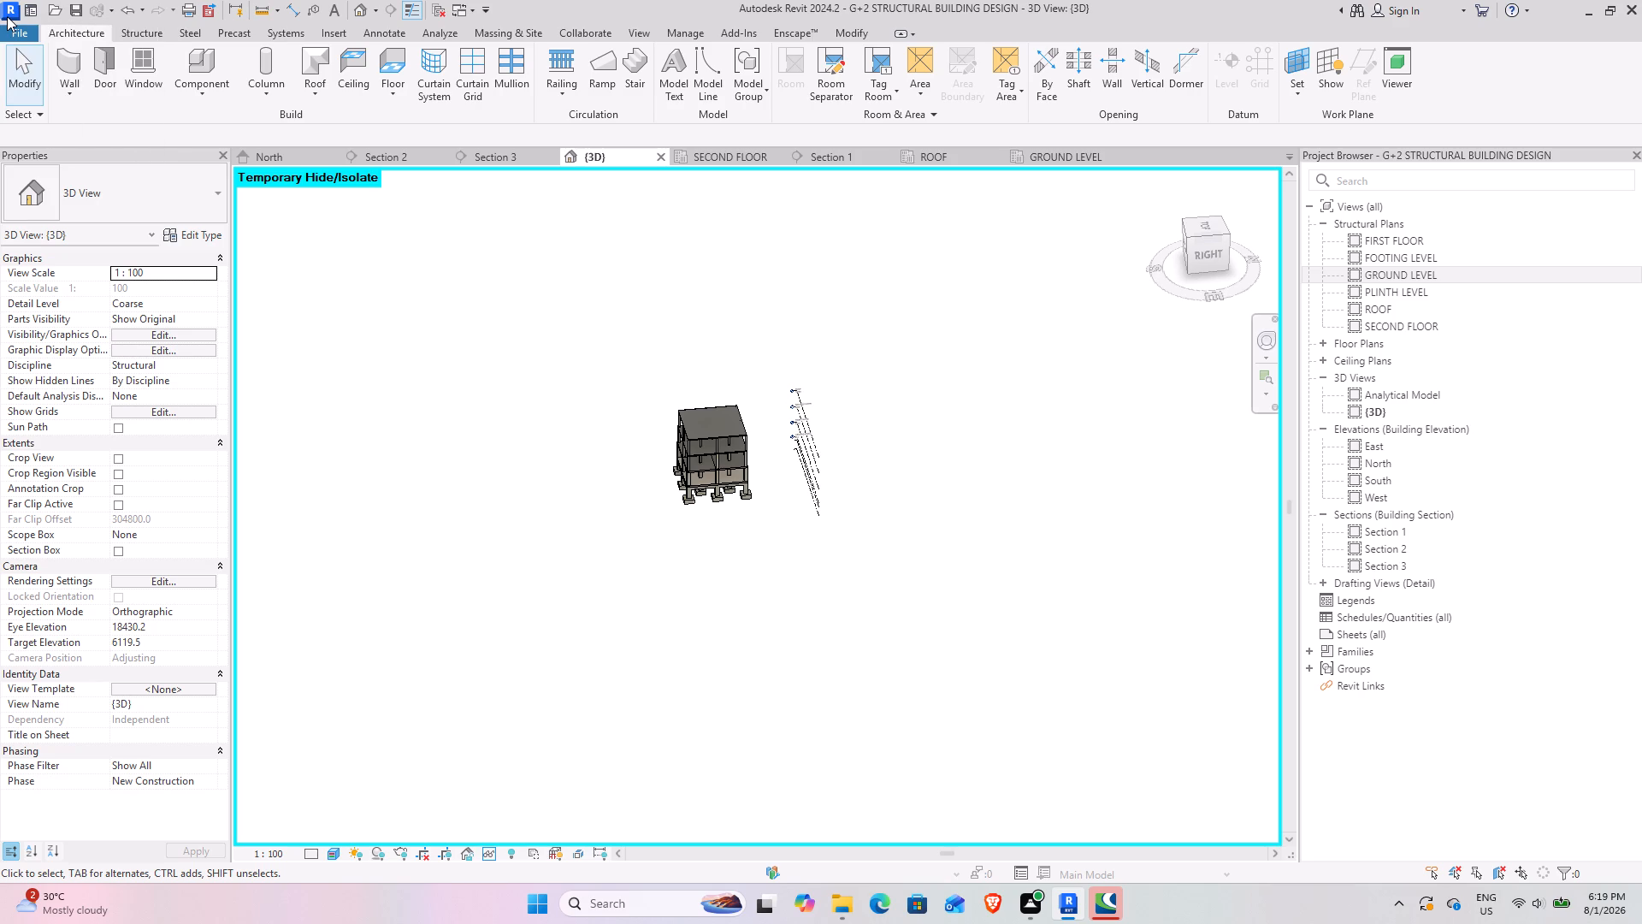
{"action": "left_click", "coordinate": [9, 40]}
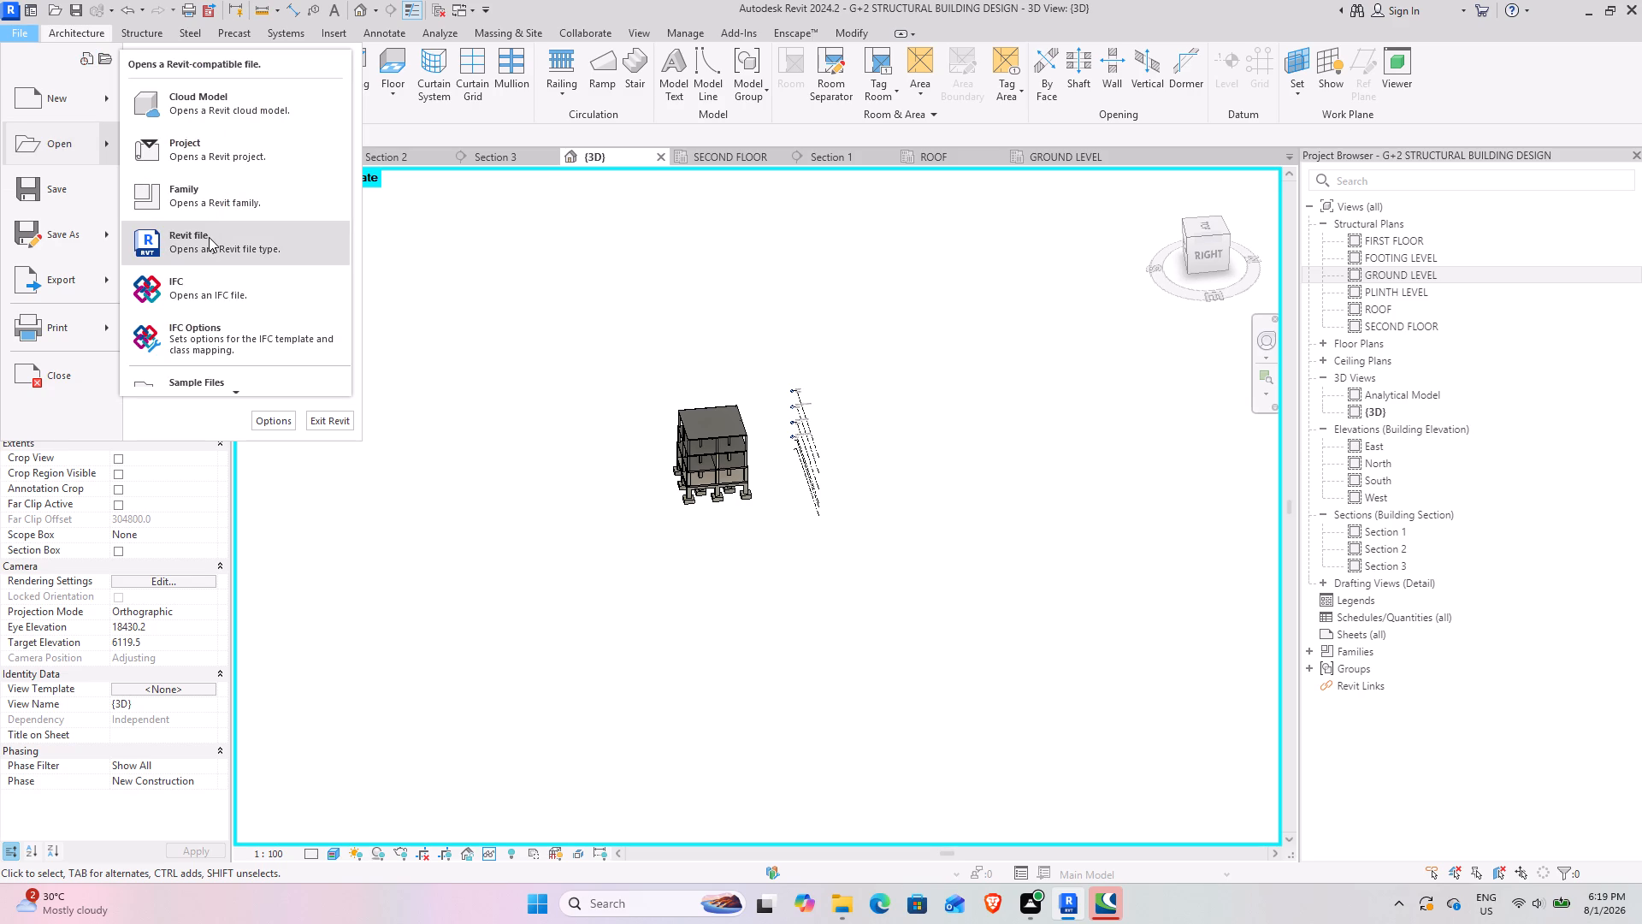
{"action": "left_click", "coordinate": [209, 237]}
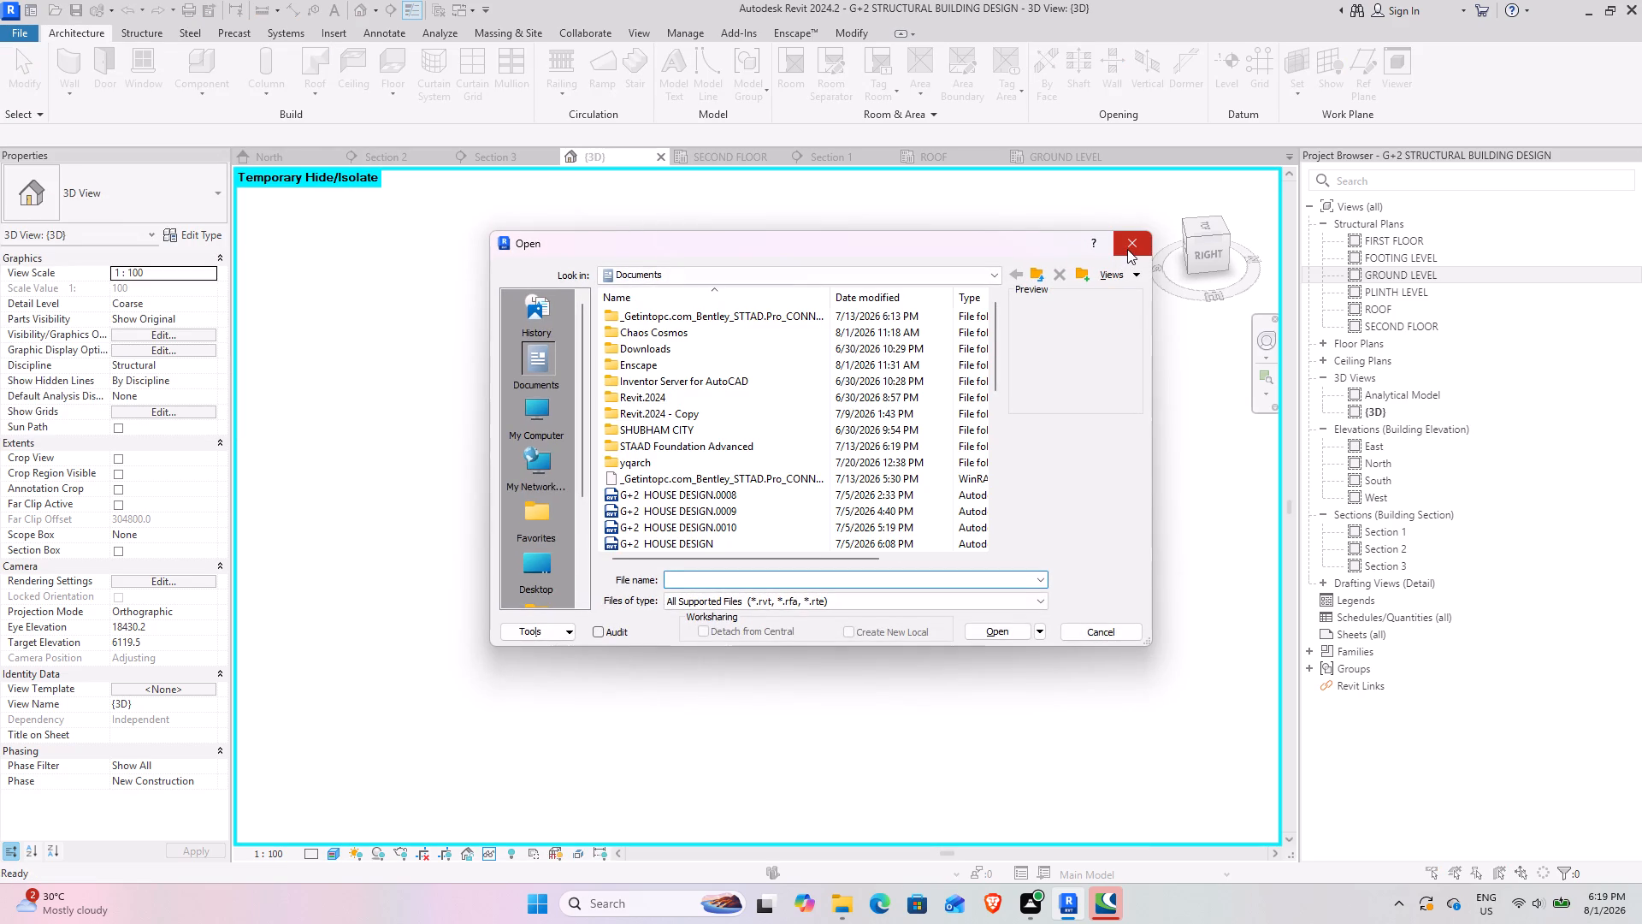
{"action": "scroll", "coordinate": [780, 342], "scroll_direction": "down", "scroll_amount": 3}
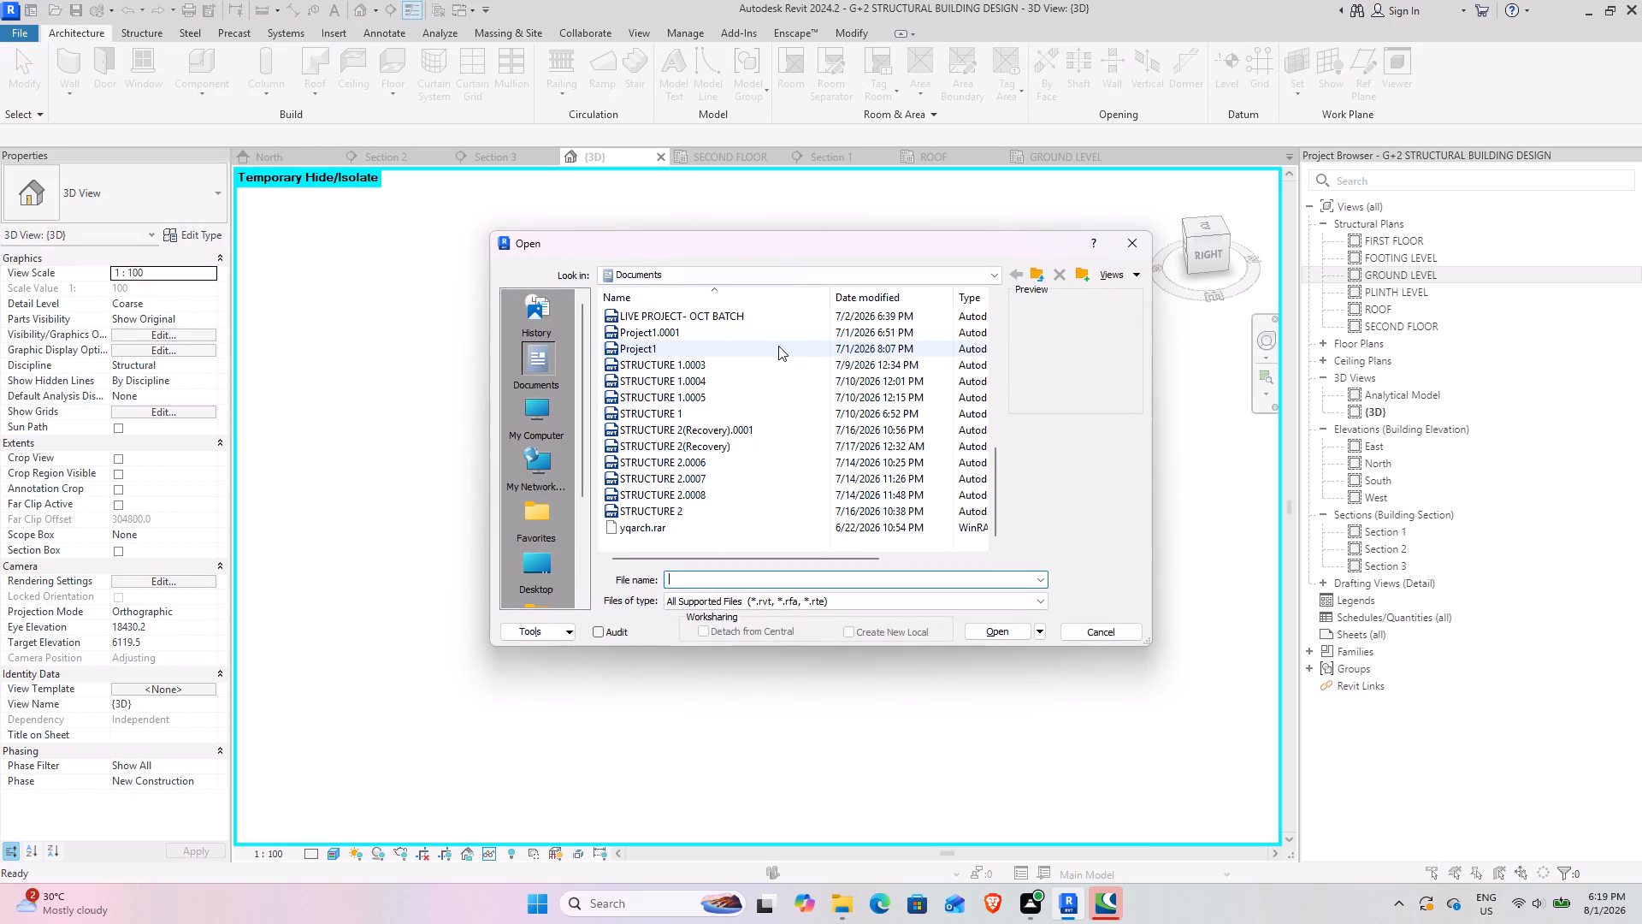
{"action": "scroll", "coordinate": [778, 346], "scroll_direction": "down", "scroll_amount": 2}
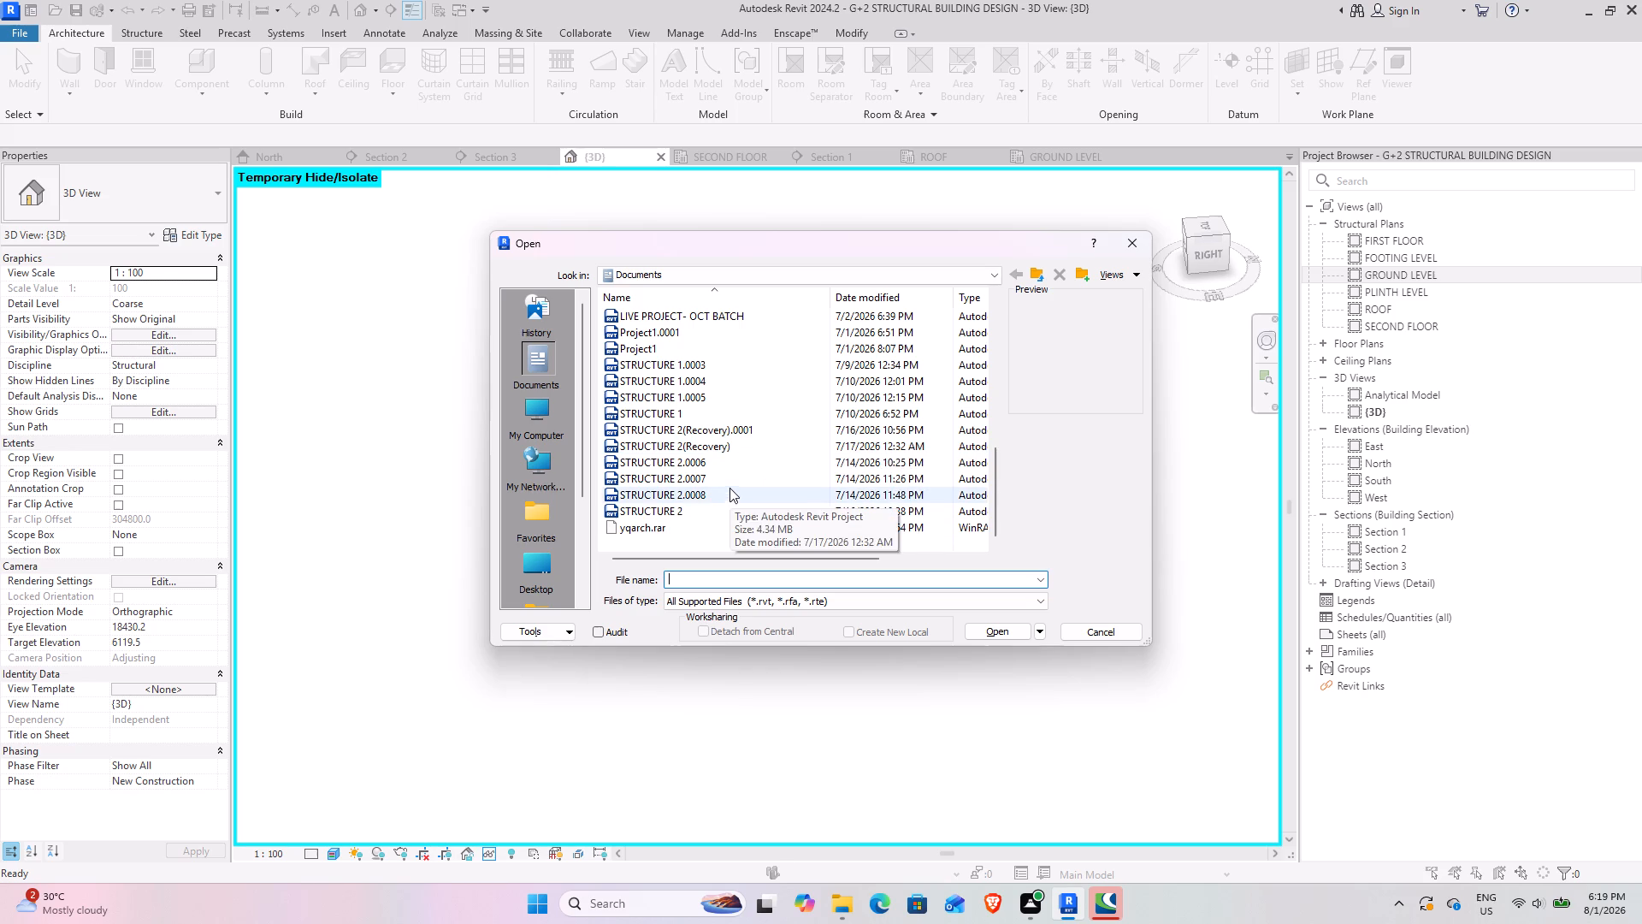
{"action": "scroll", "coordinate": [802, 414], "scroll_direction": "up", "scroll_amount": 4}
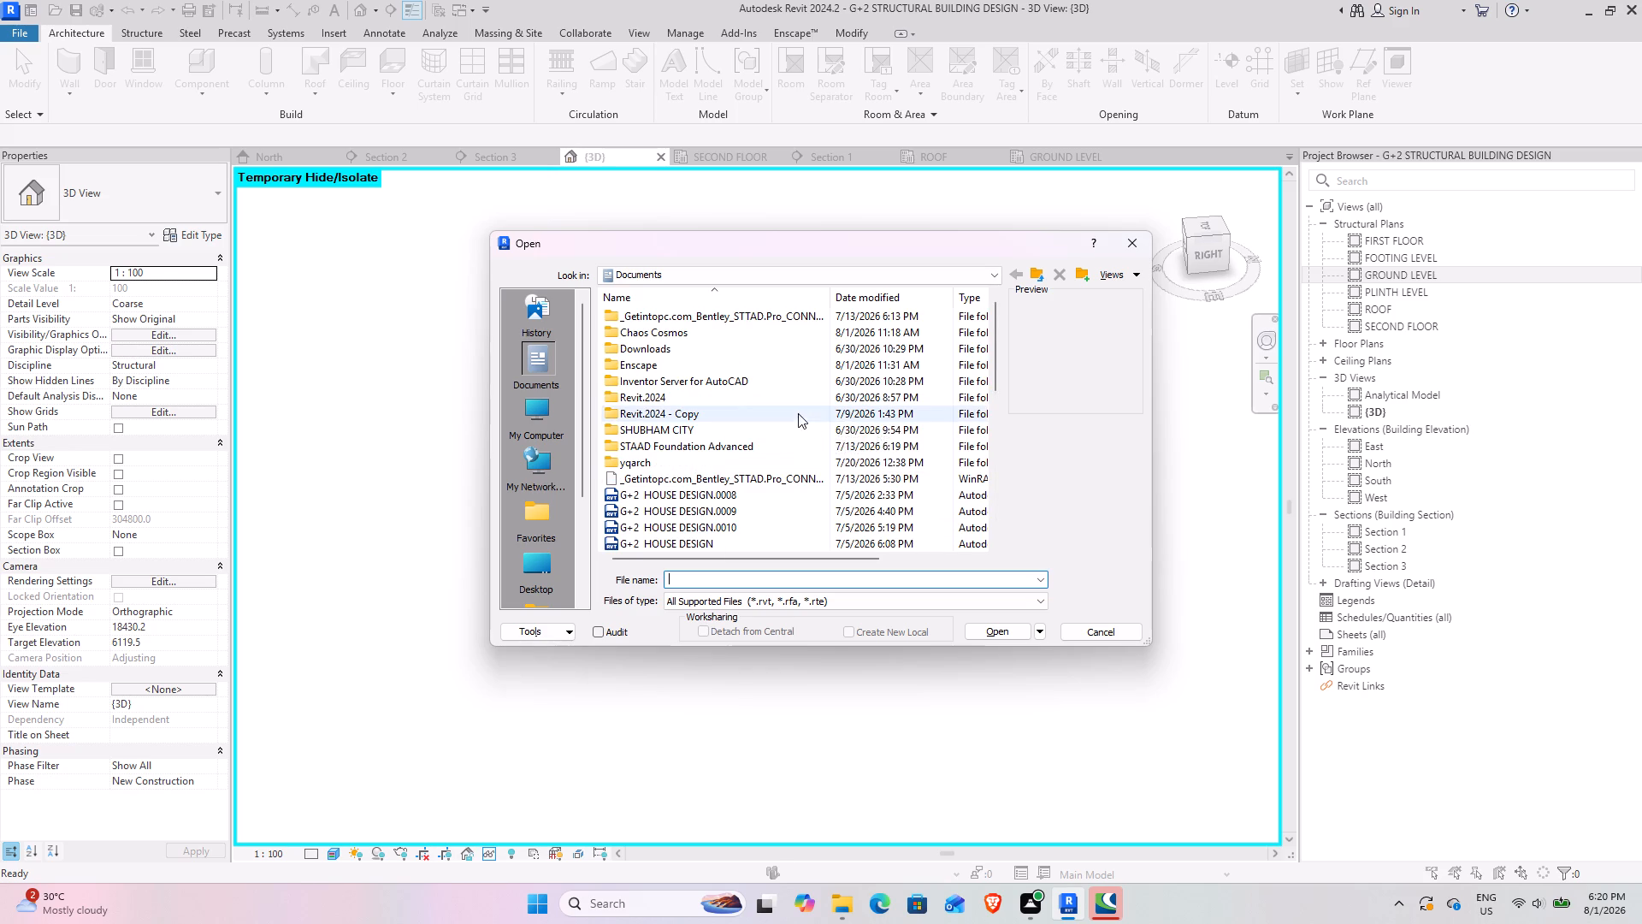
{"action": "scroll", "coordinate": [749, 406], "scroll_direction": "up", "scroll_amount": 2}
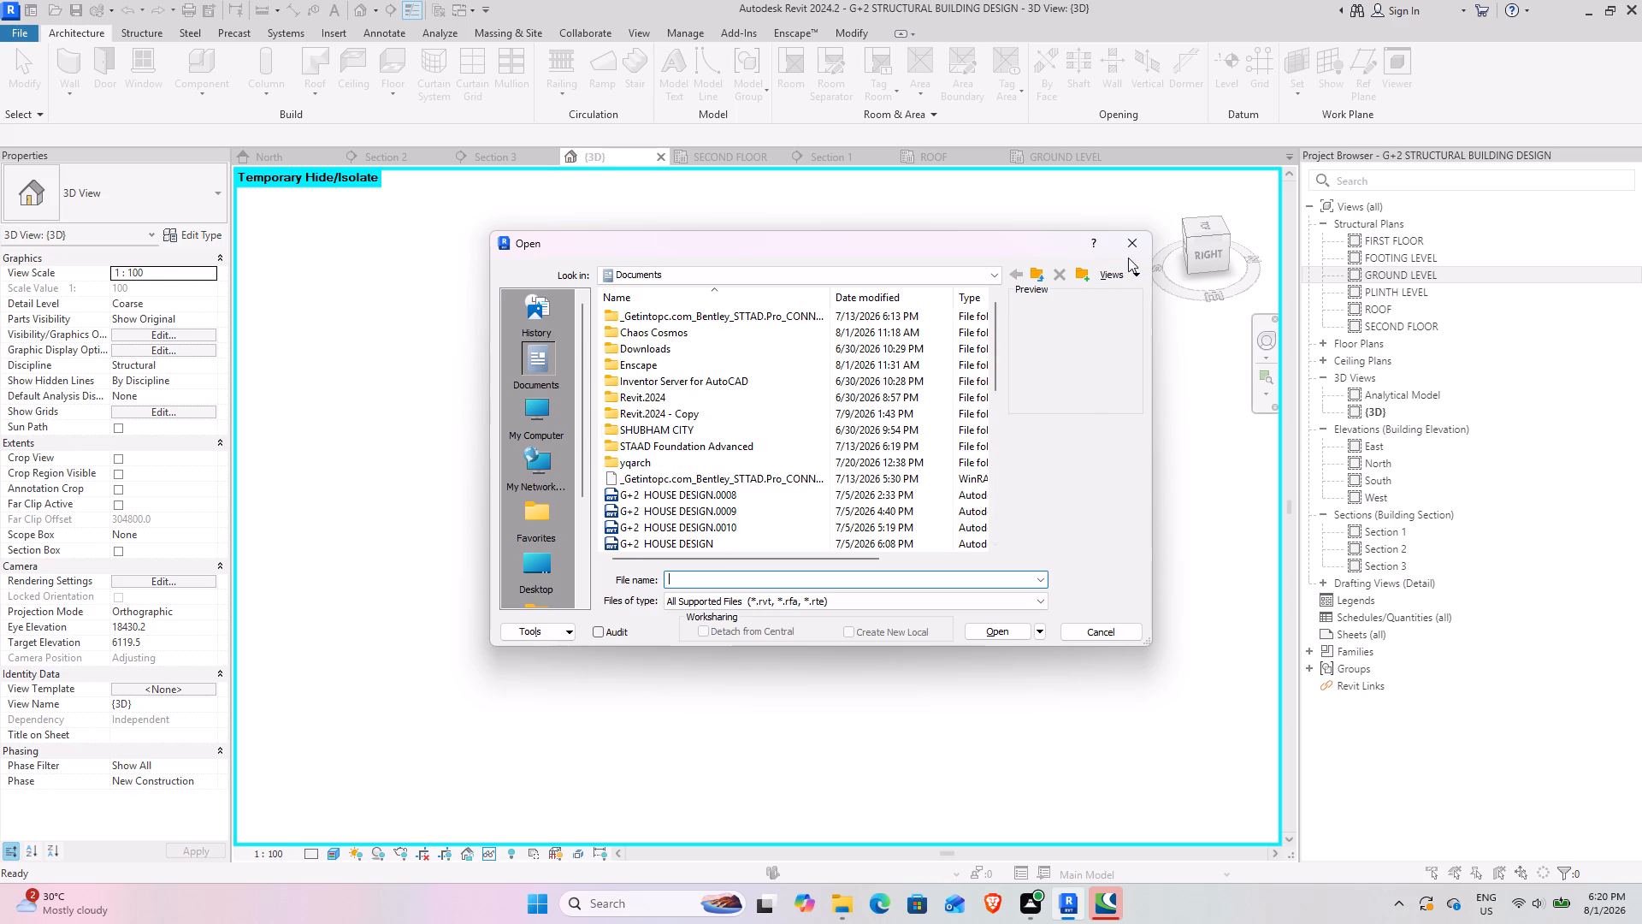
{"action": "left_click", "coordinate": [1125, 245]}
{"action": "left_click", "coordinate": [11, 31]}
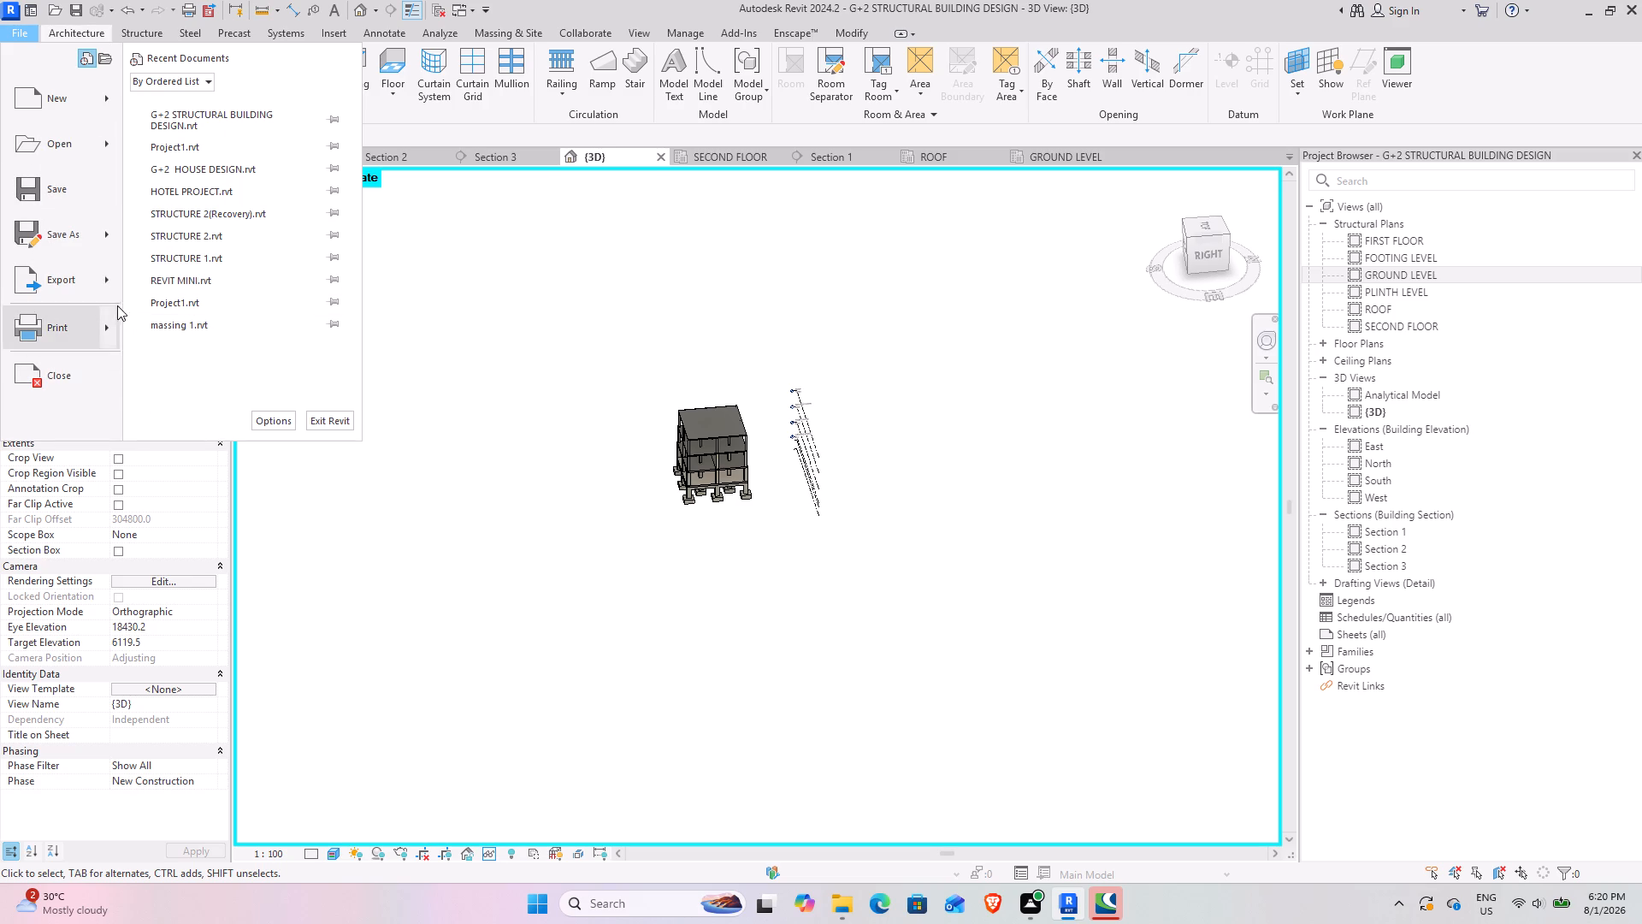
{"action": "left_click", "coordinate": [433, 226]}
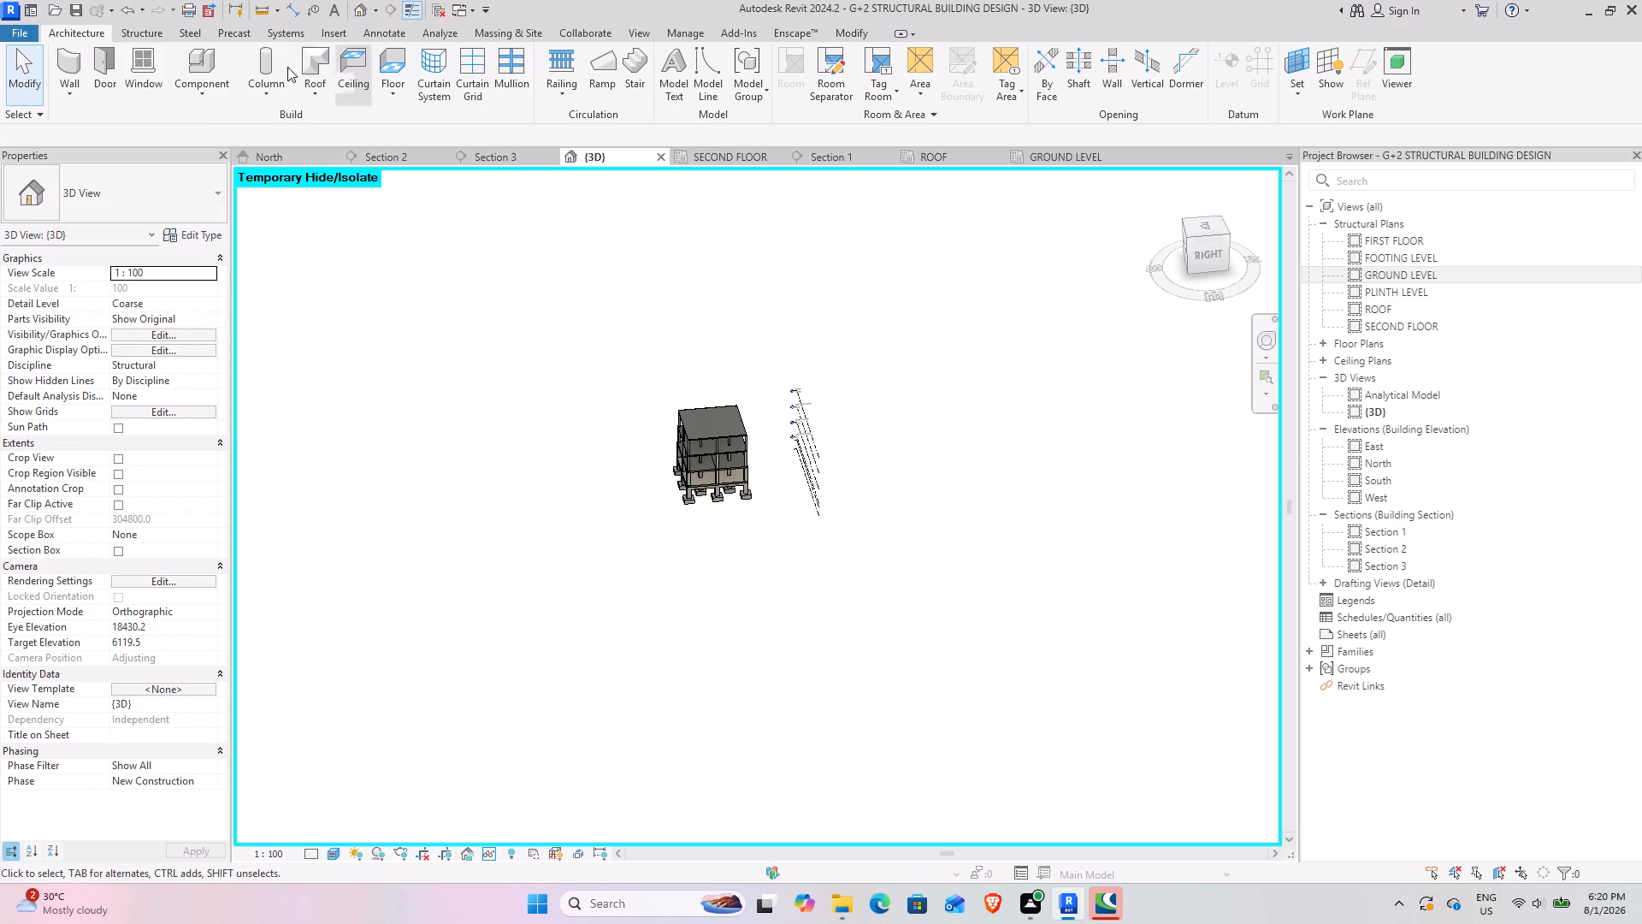
Create a new project from the DefaultMetric template in the English templates folder.
{"action": "left_click", "coordinate": [10, 36]}
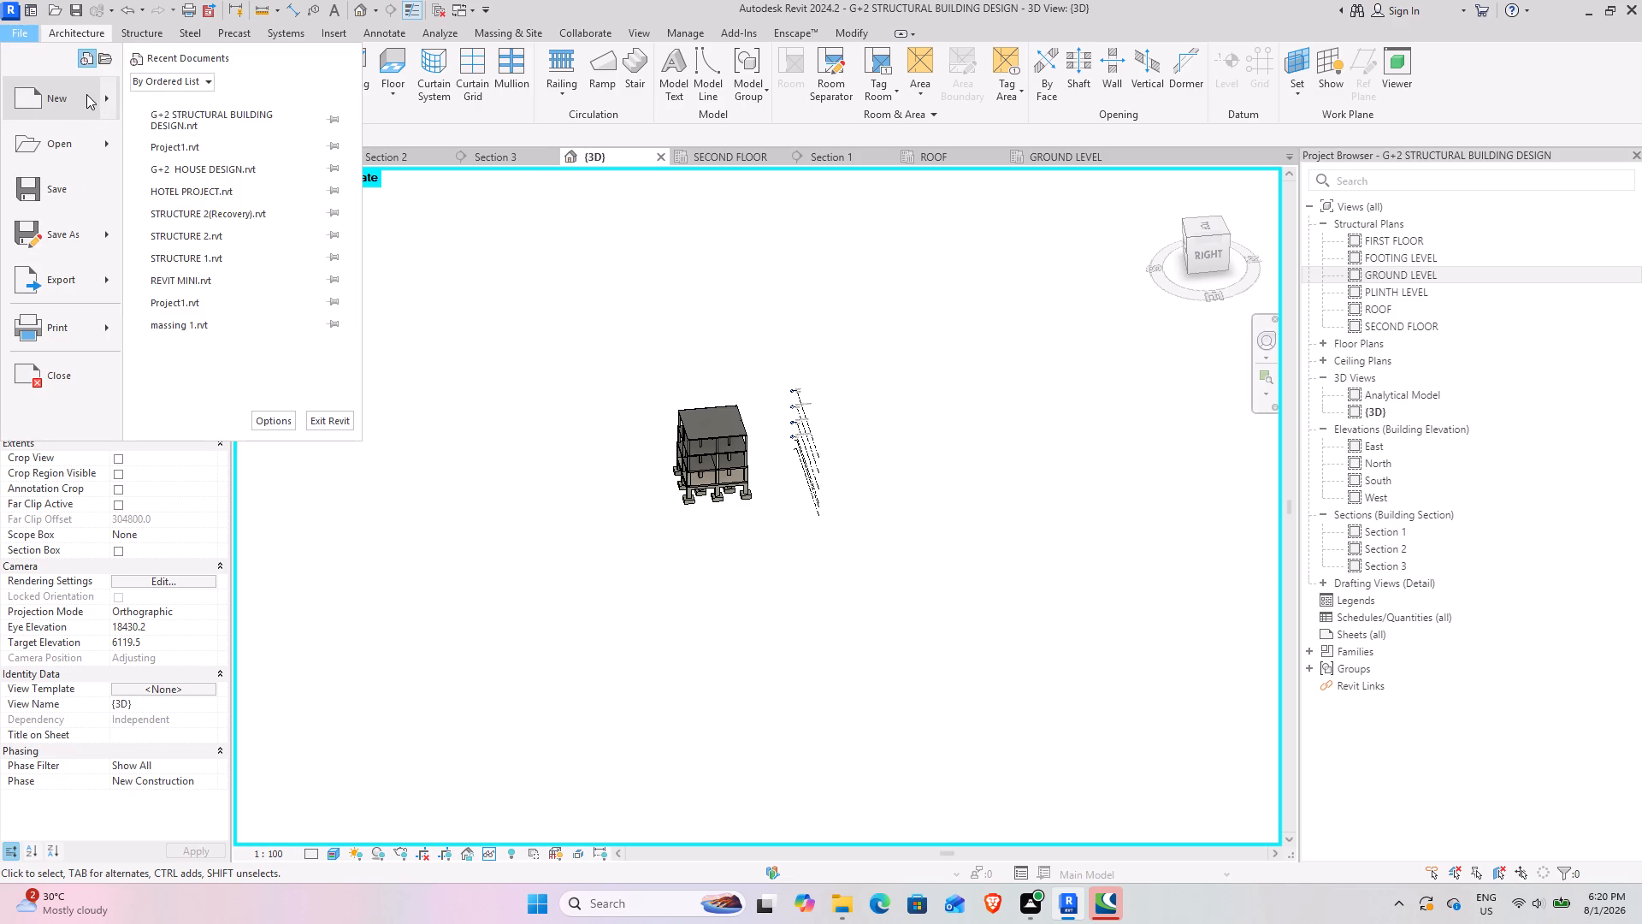
{"action": "left_click", "coordinate": [205, 120]}
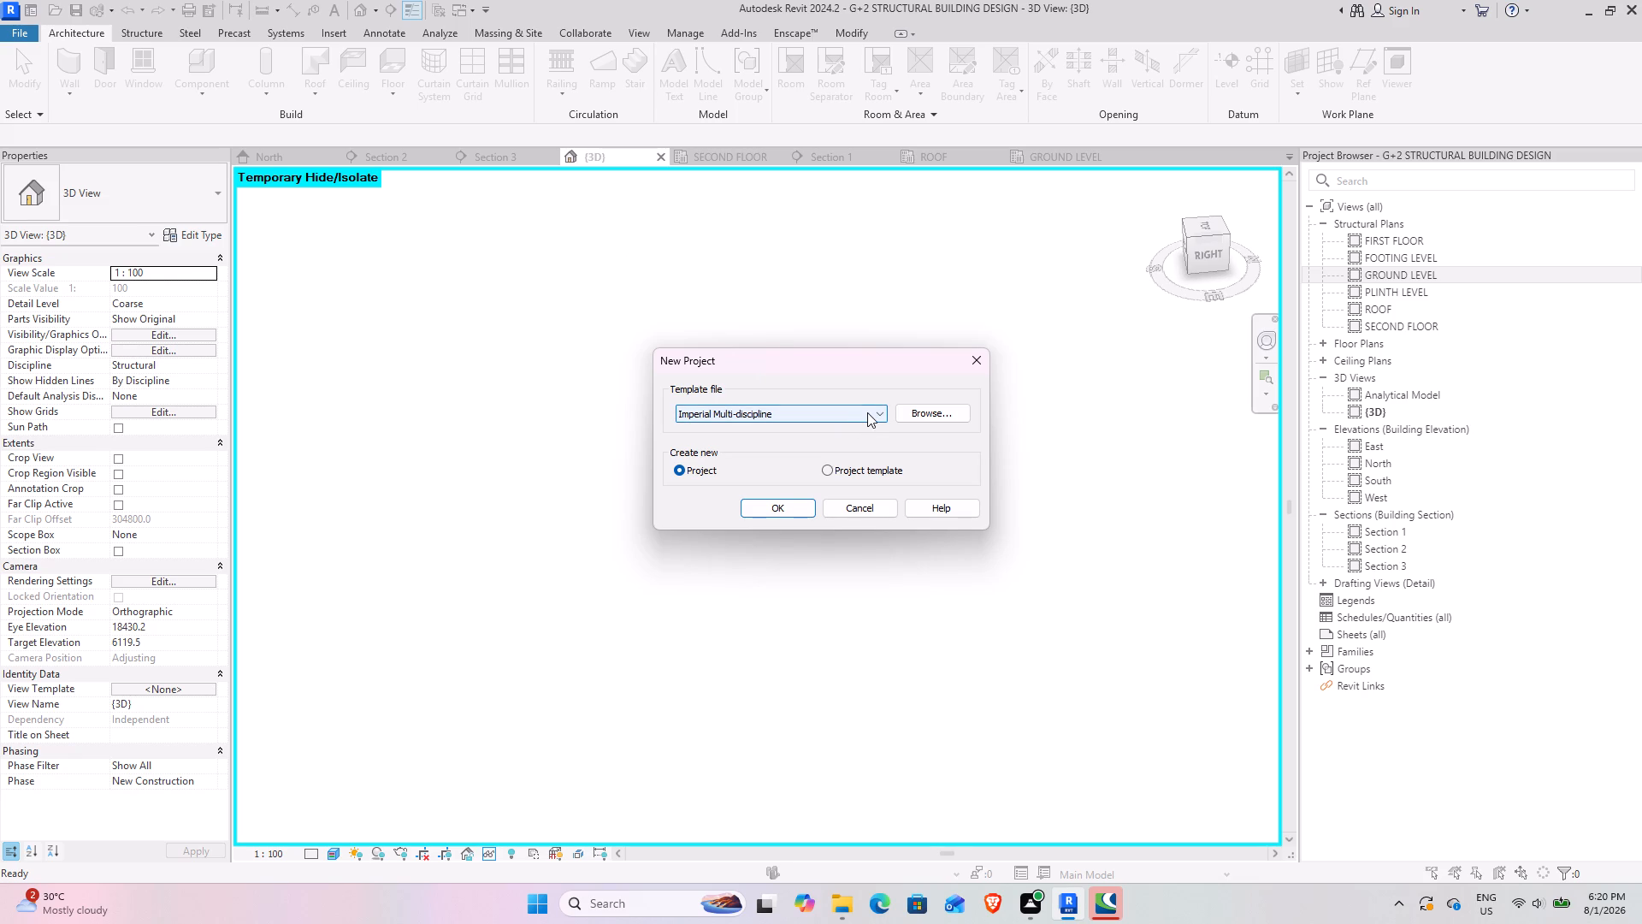
{"action": "left_click", "coordinate": [875, 410]}
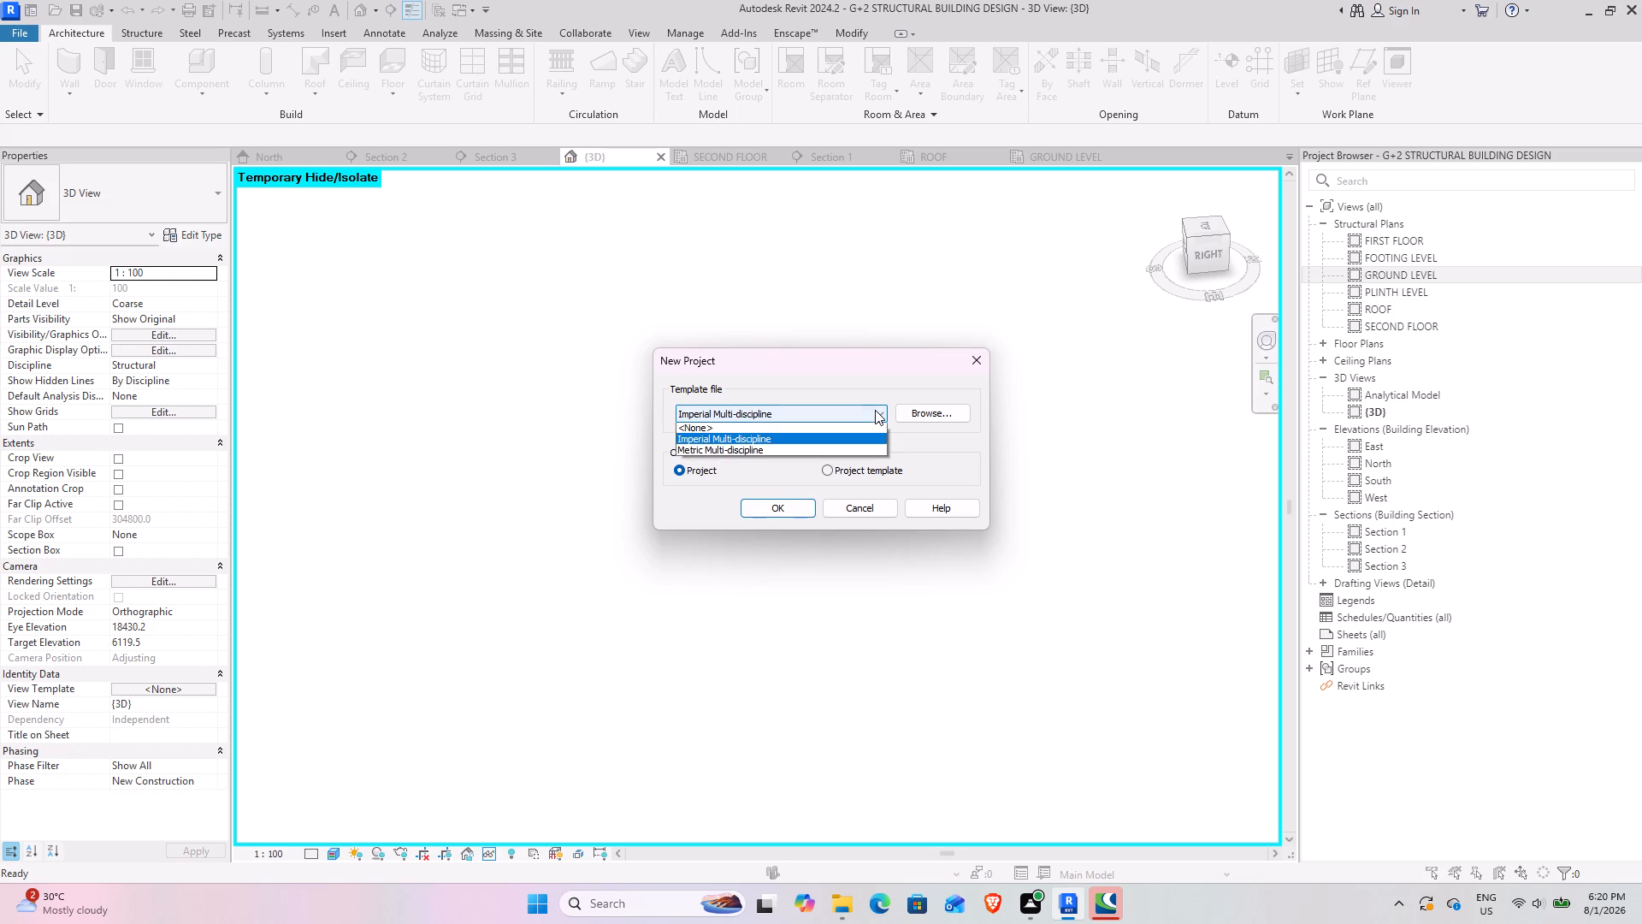
{"action": "left_click", "coordinate": [875, 410]}
{"action": "left_click", "coordinate": [918, 412]}
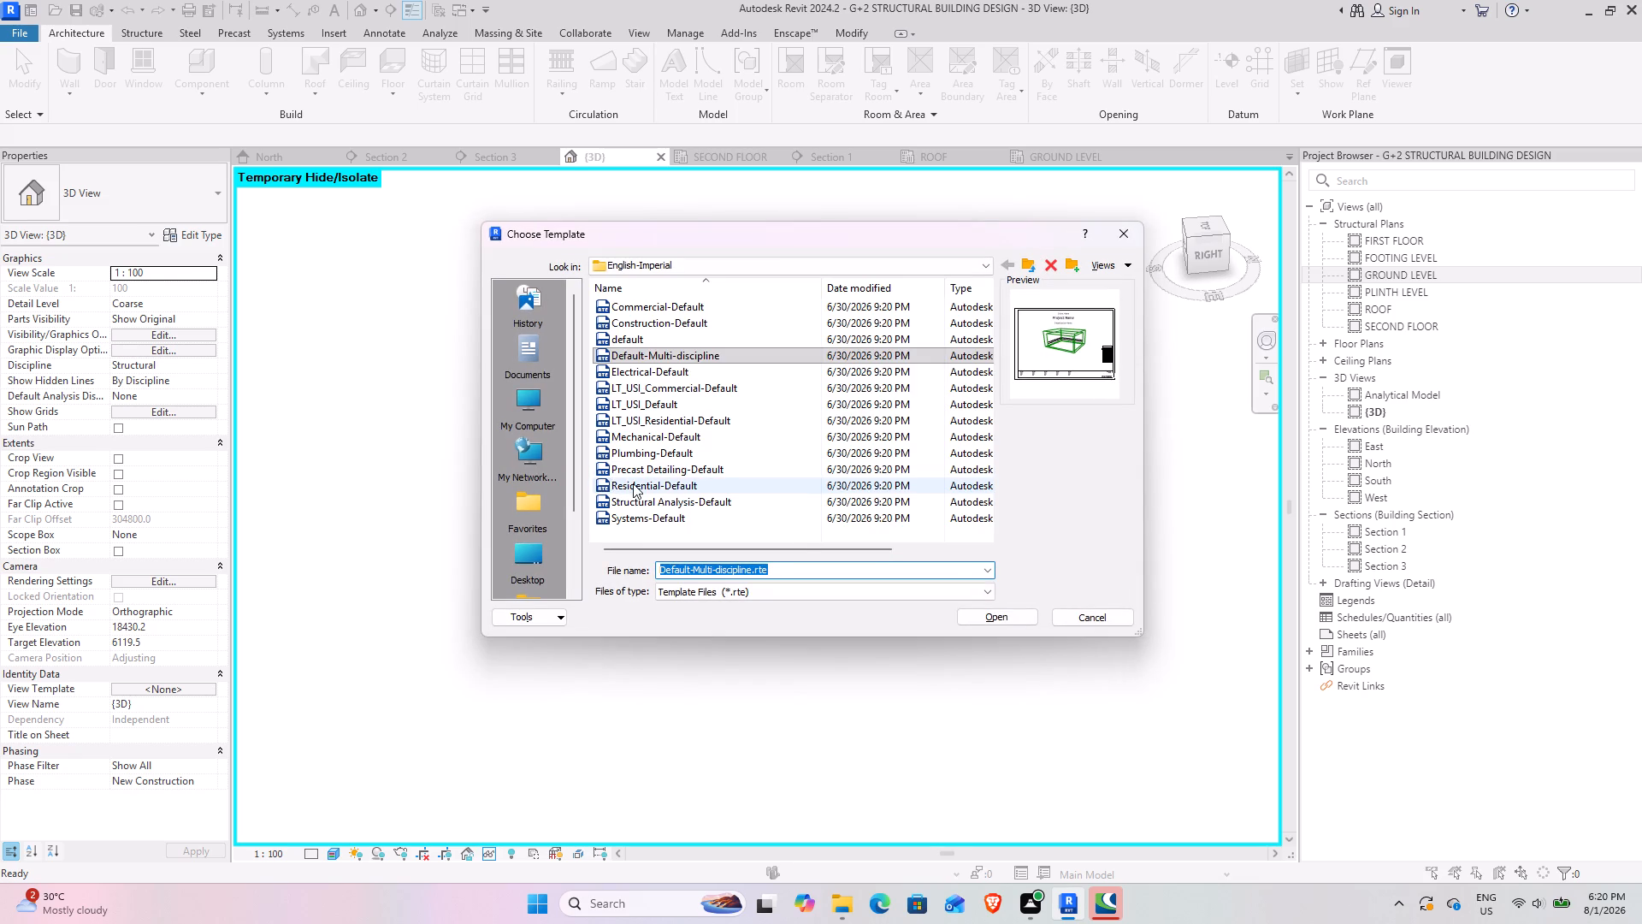
{"action": "left_click", "coordinate": [1027, 258]}
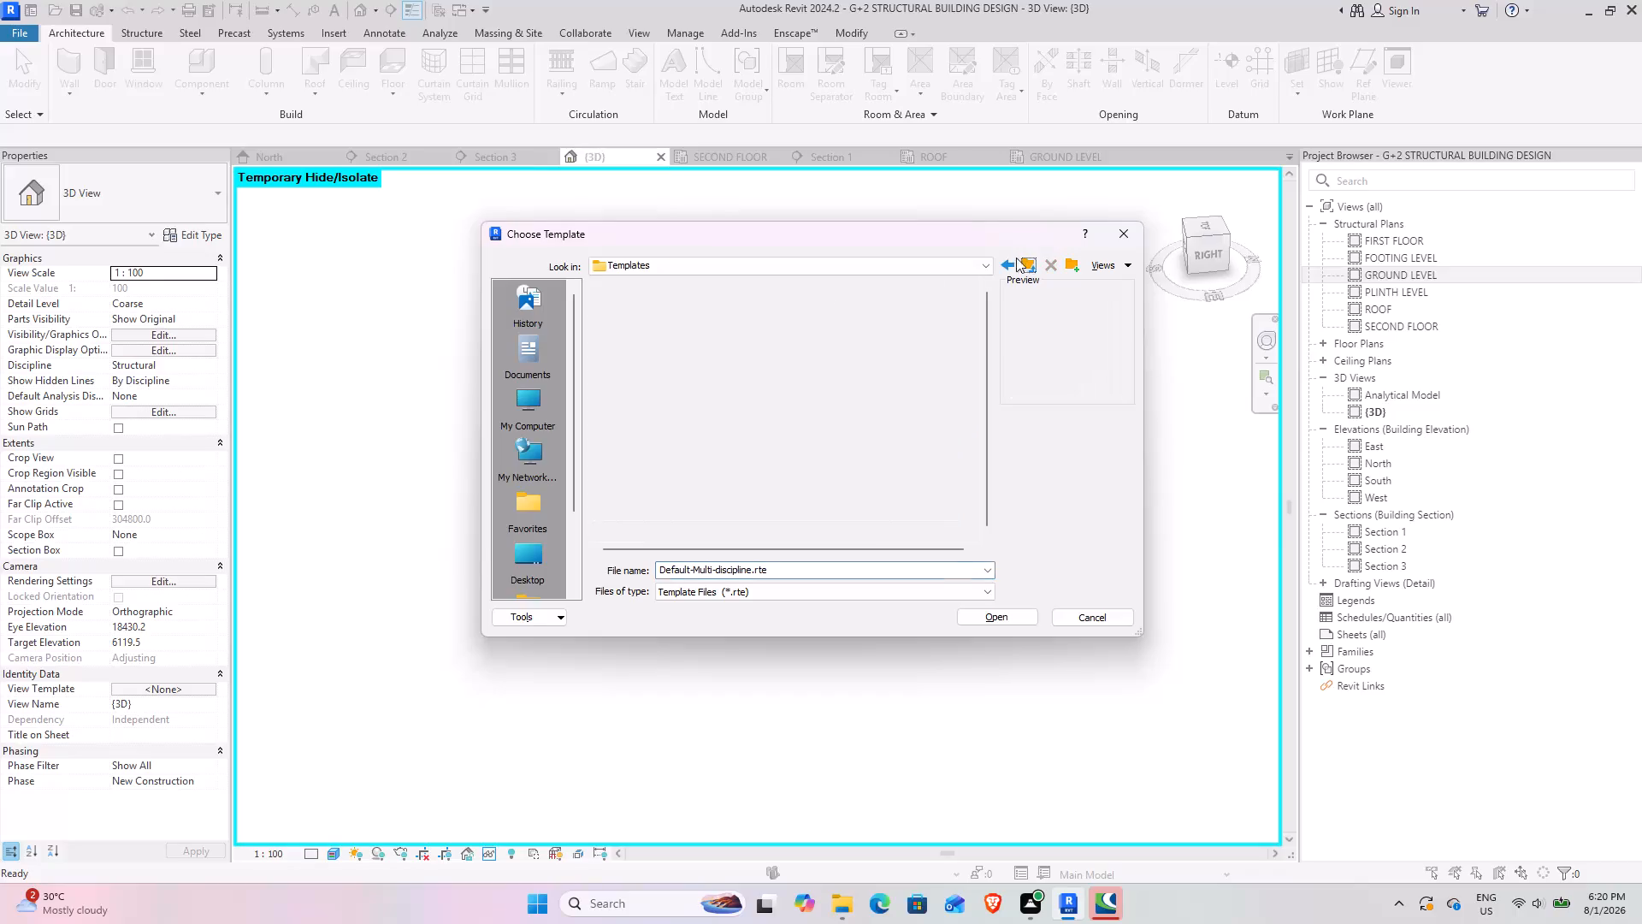
{"action": "double_click", "coordinate": [658, 337]}
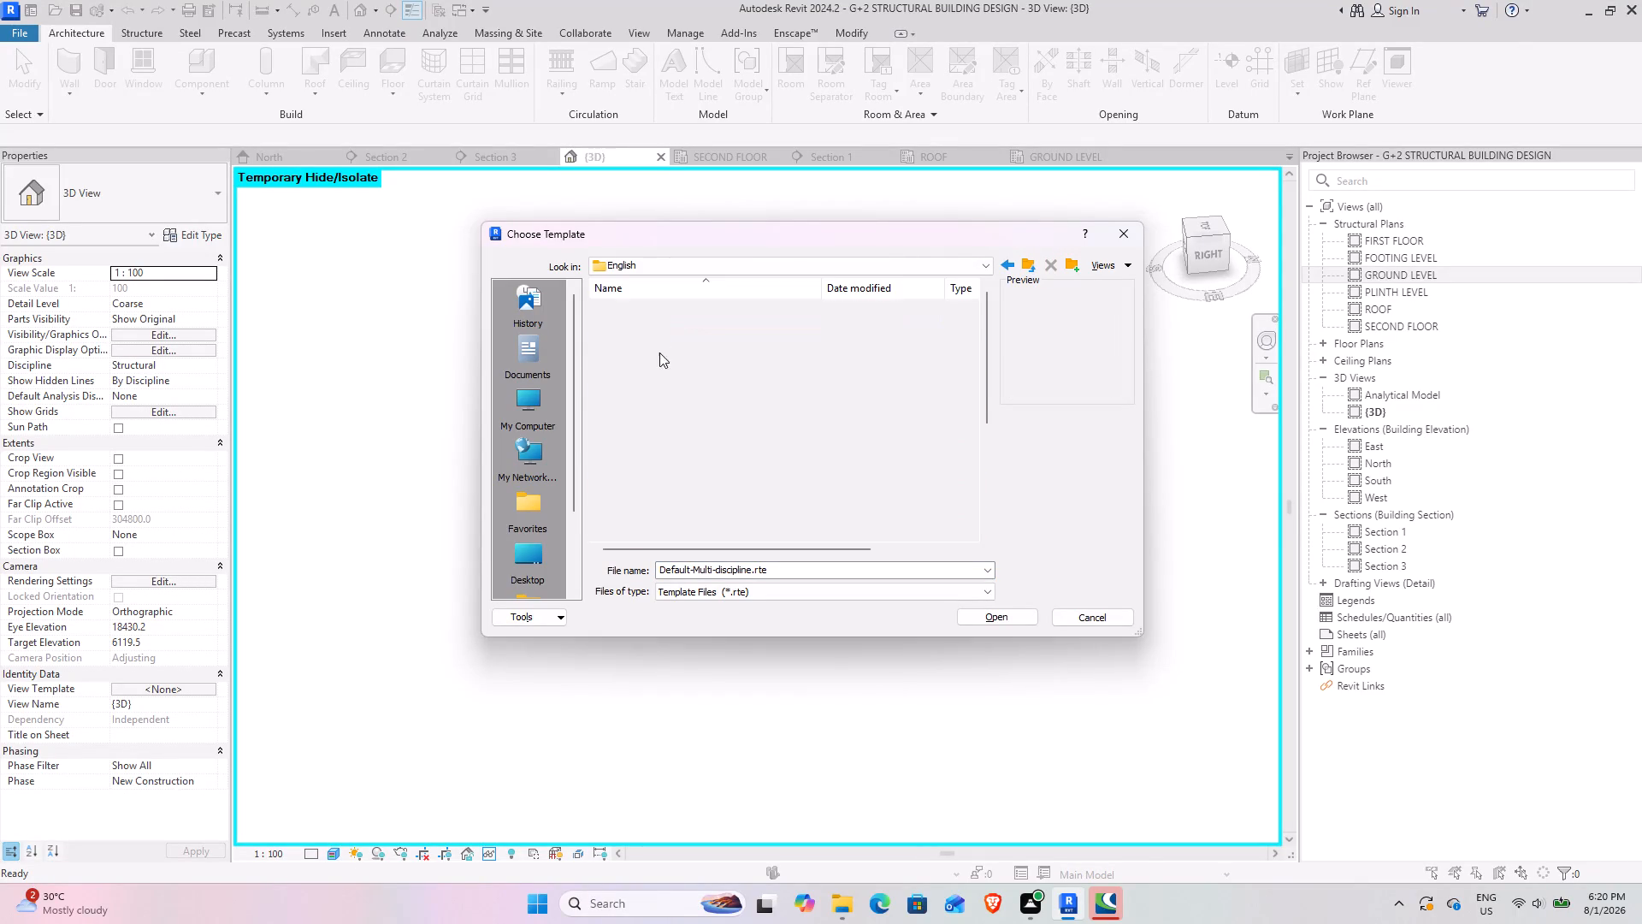
{"action": "scroll", "coordinate": [729, 505], "scroll_direction": "down", "scroll_amount": 2}
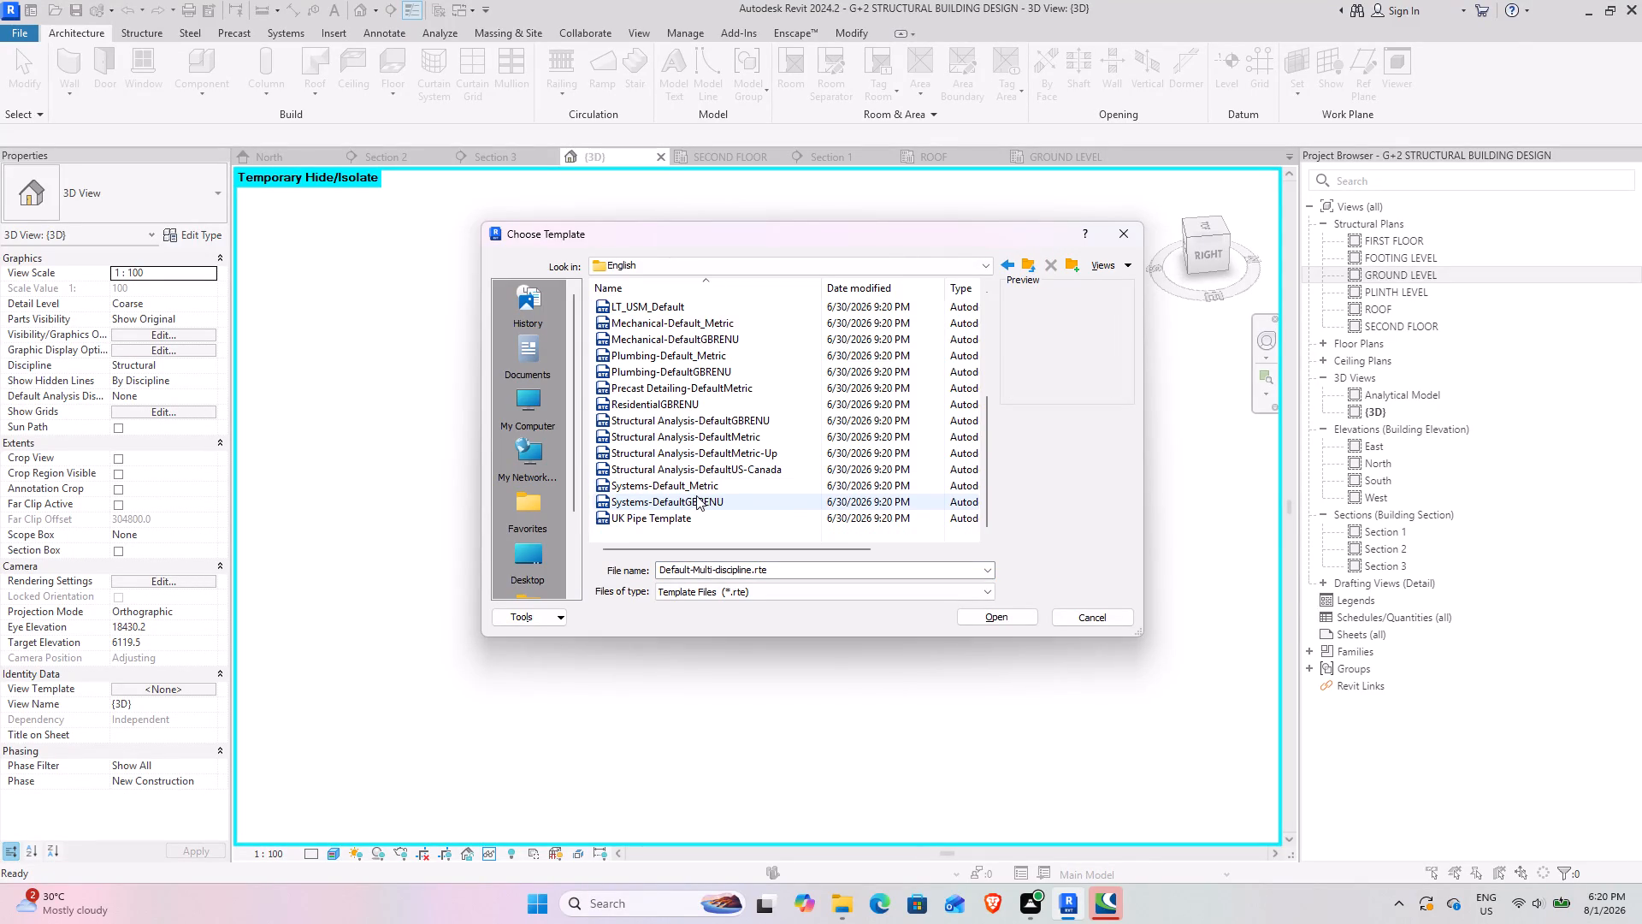
{"action": "scroll", "coordinate": [688, 424], "scroll_direction": "up", "scroll_amount": 2}
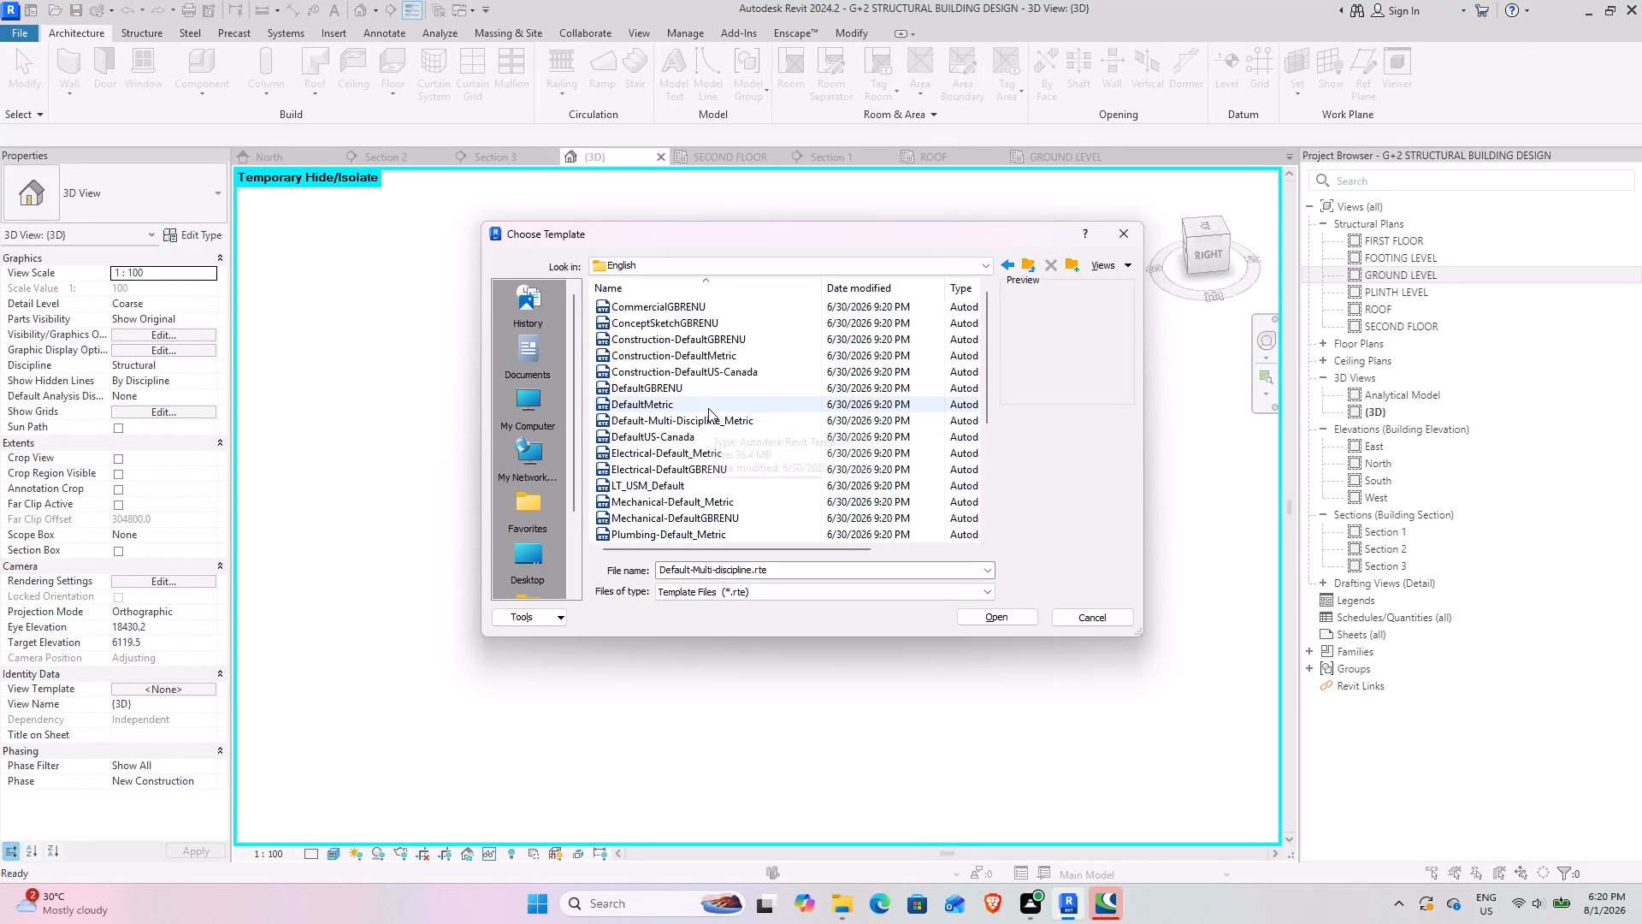
{"action": "left_click", "coordinate": [708, 406]}
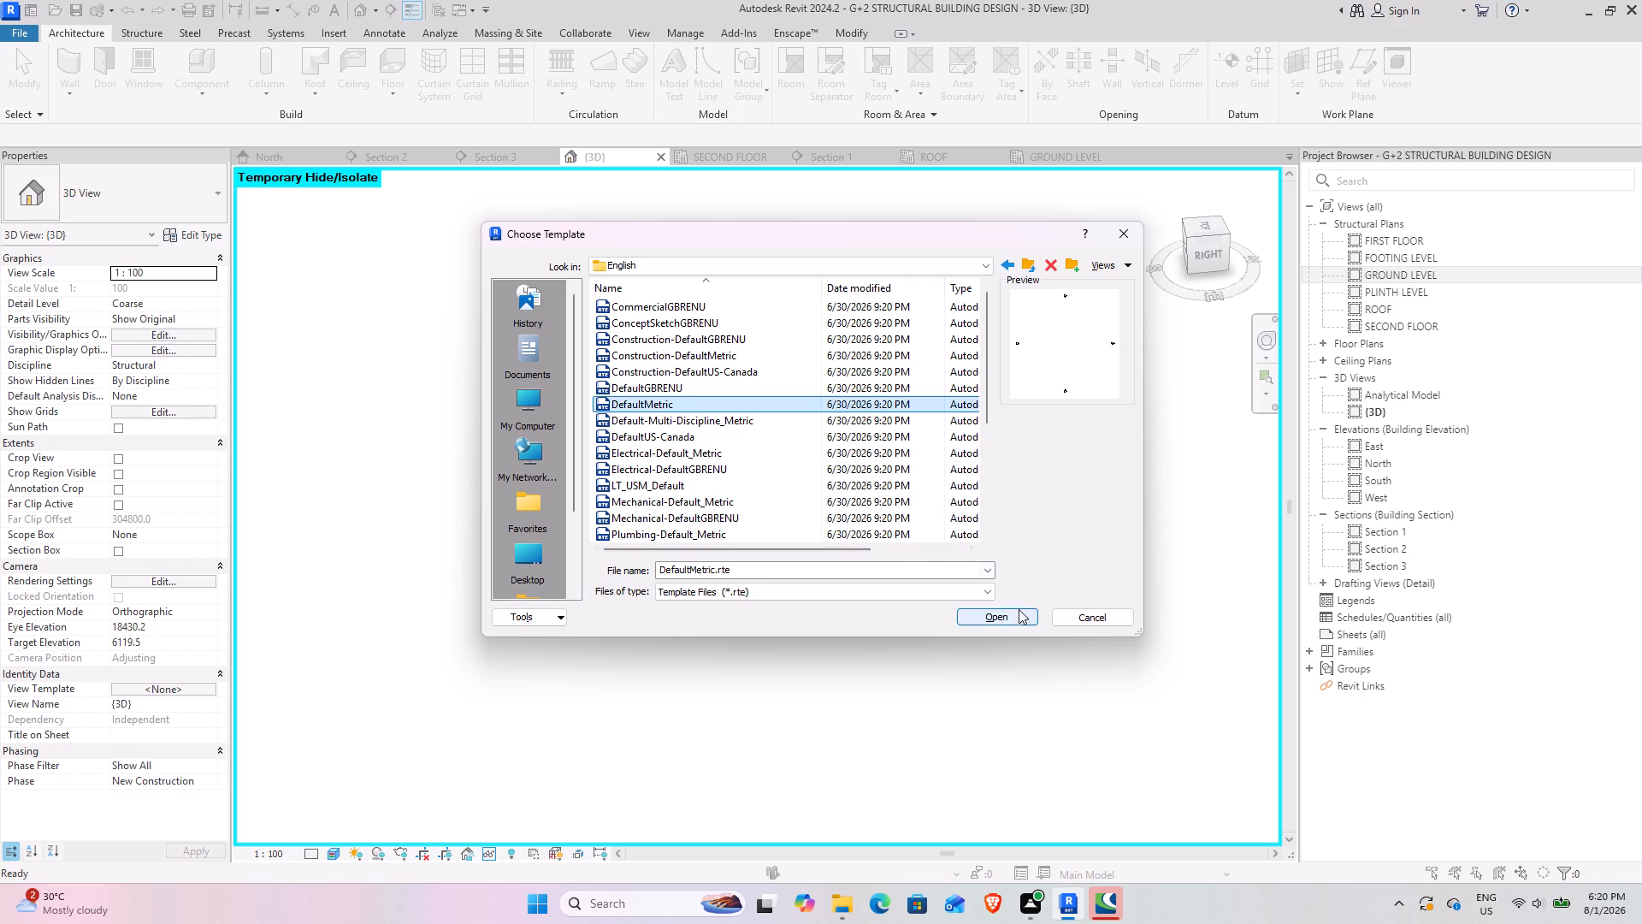
{"action": "left_click", "coordinate": [991, 615]}
{"action": "left_click", "coordinate": [767, 512]}
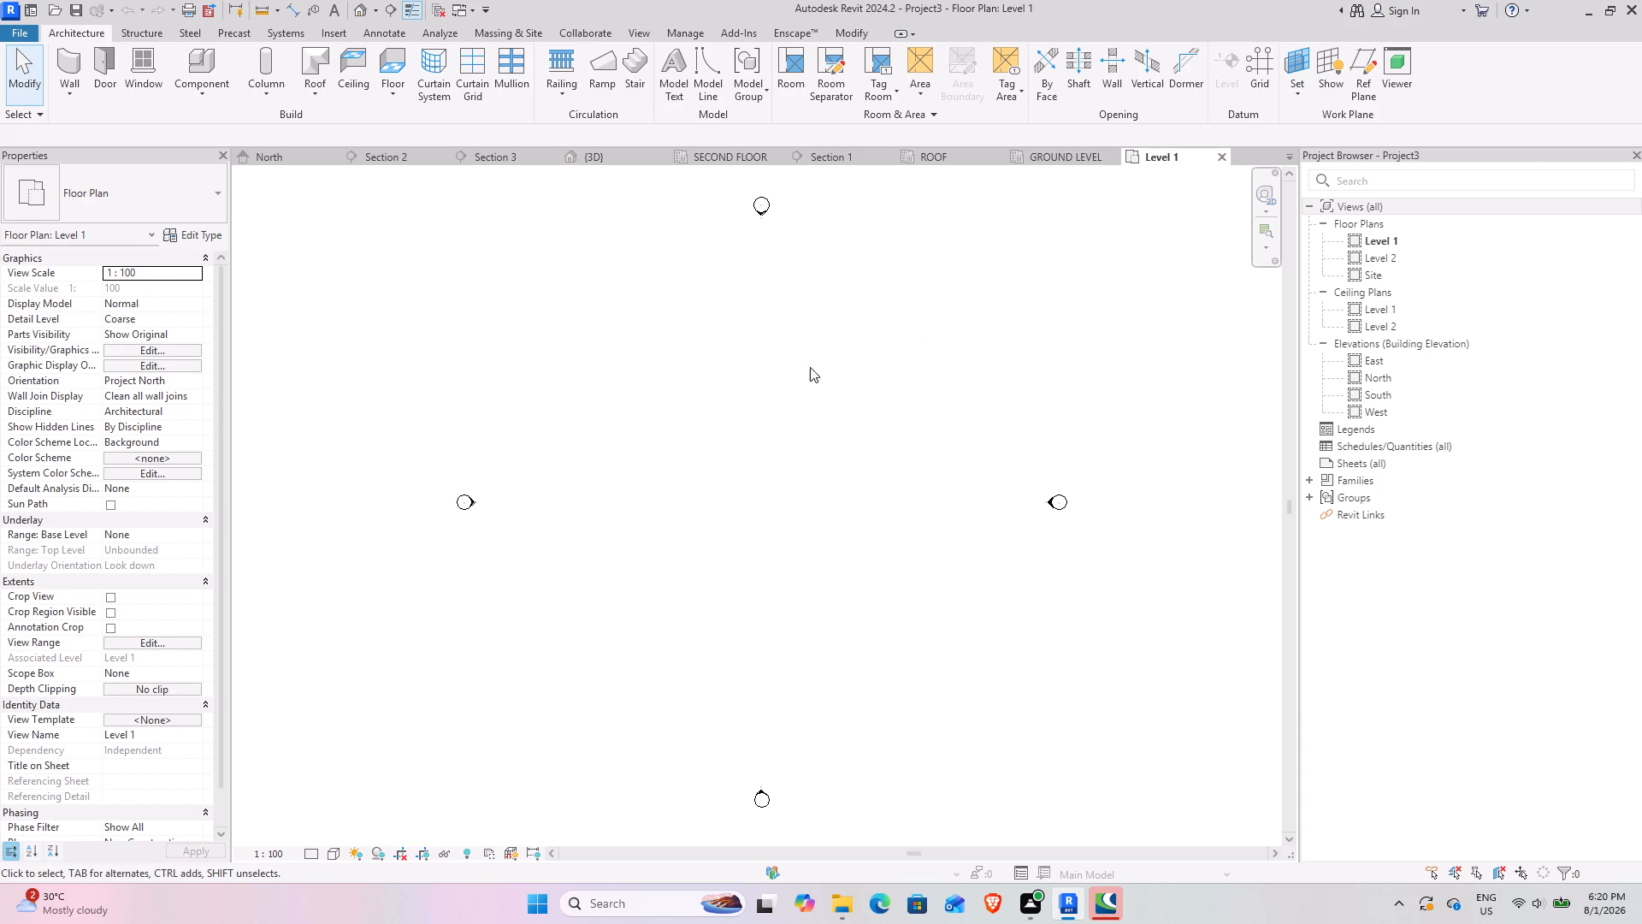
Link the Revit model G+2 STRUCTURAL BUILDING DESIGN.0011 from Documents into the Level 1 plan, positioned internal origin to internal origin.
{"action": "scroll", "coordinate": [726, 386], "scroll_direction": "down", "scroll_amount": 2}
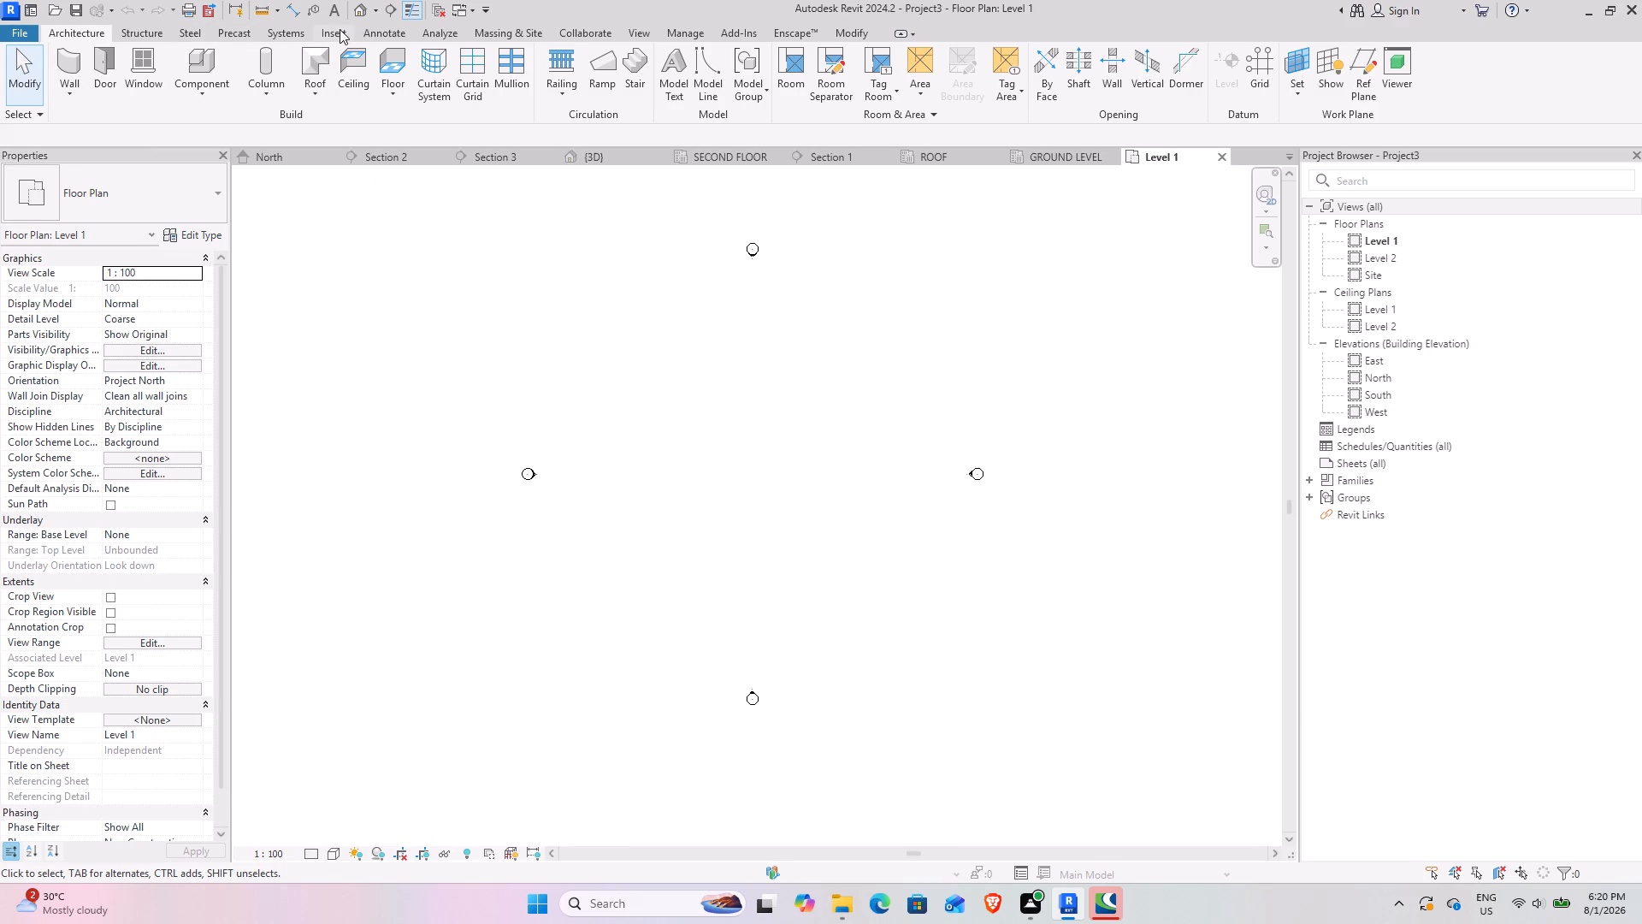
{"action": "left_click", "coordinate": [340, 29]}
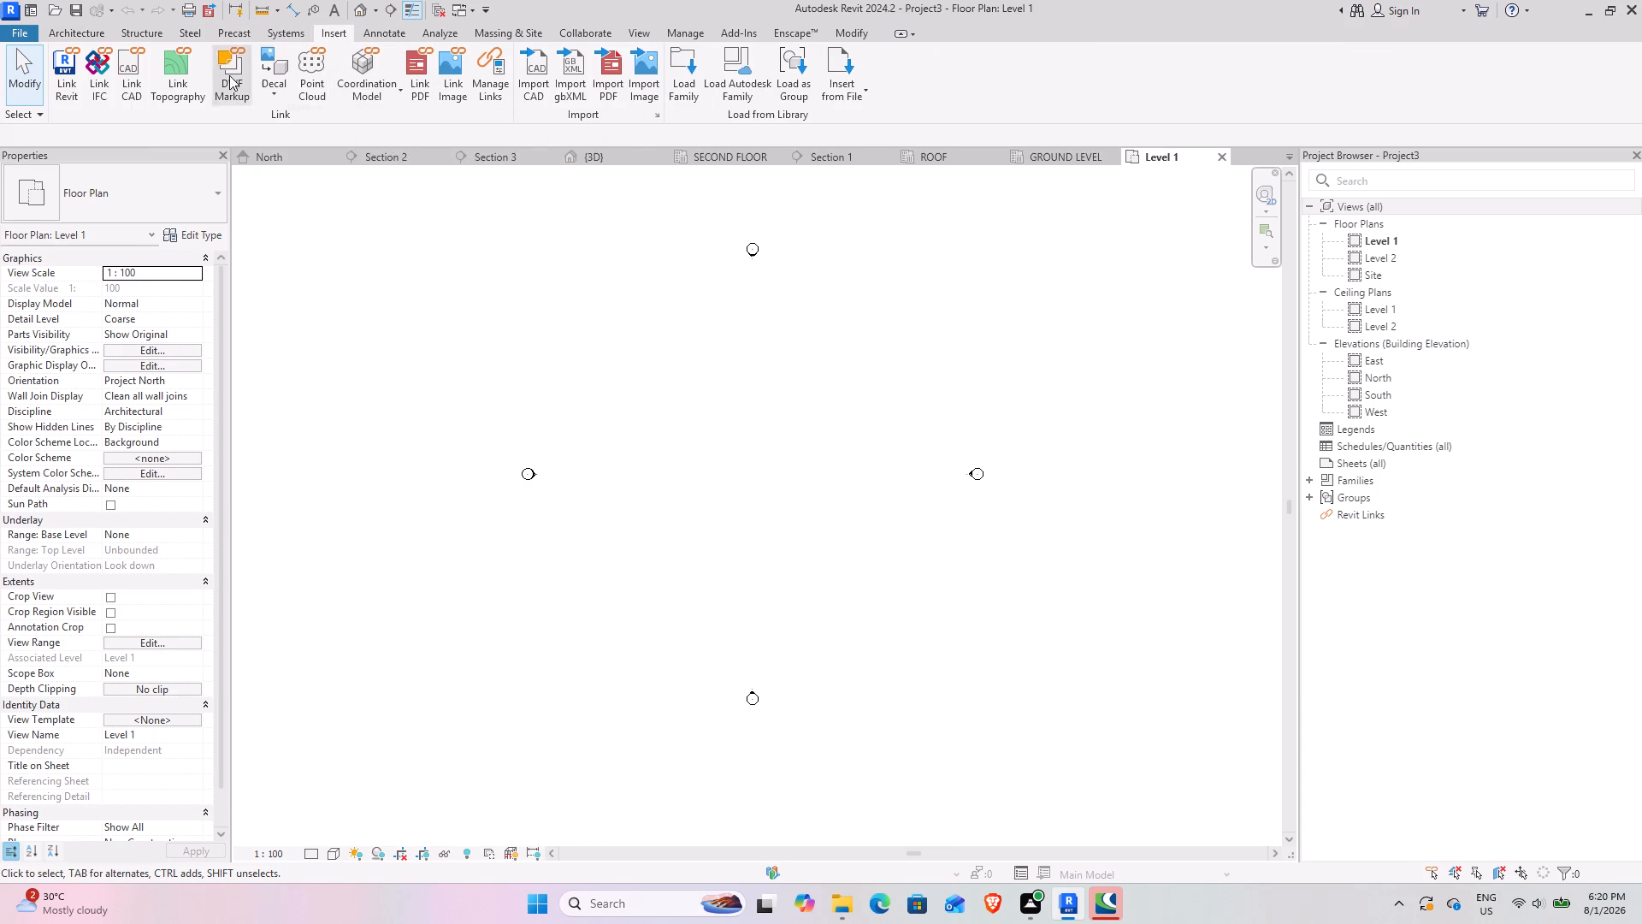
{"action": "left_click", "coordinate": [67, 74]}
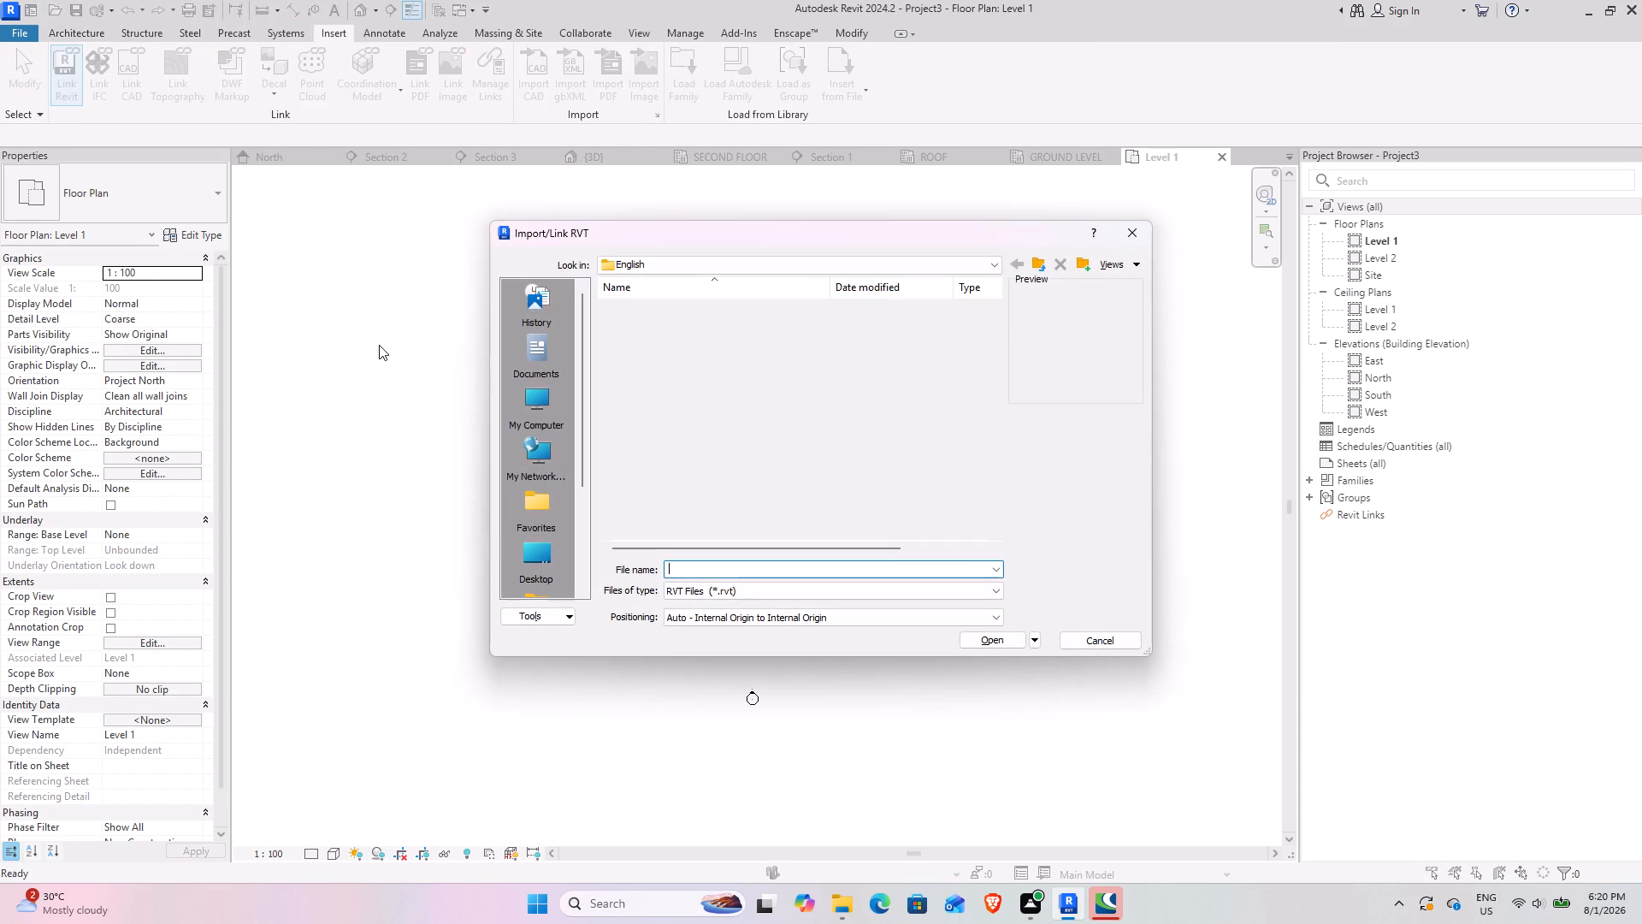
{"action": "left_click", "coordinate": [517, 352]}
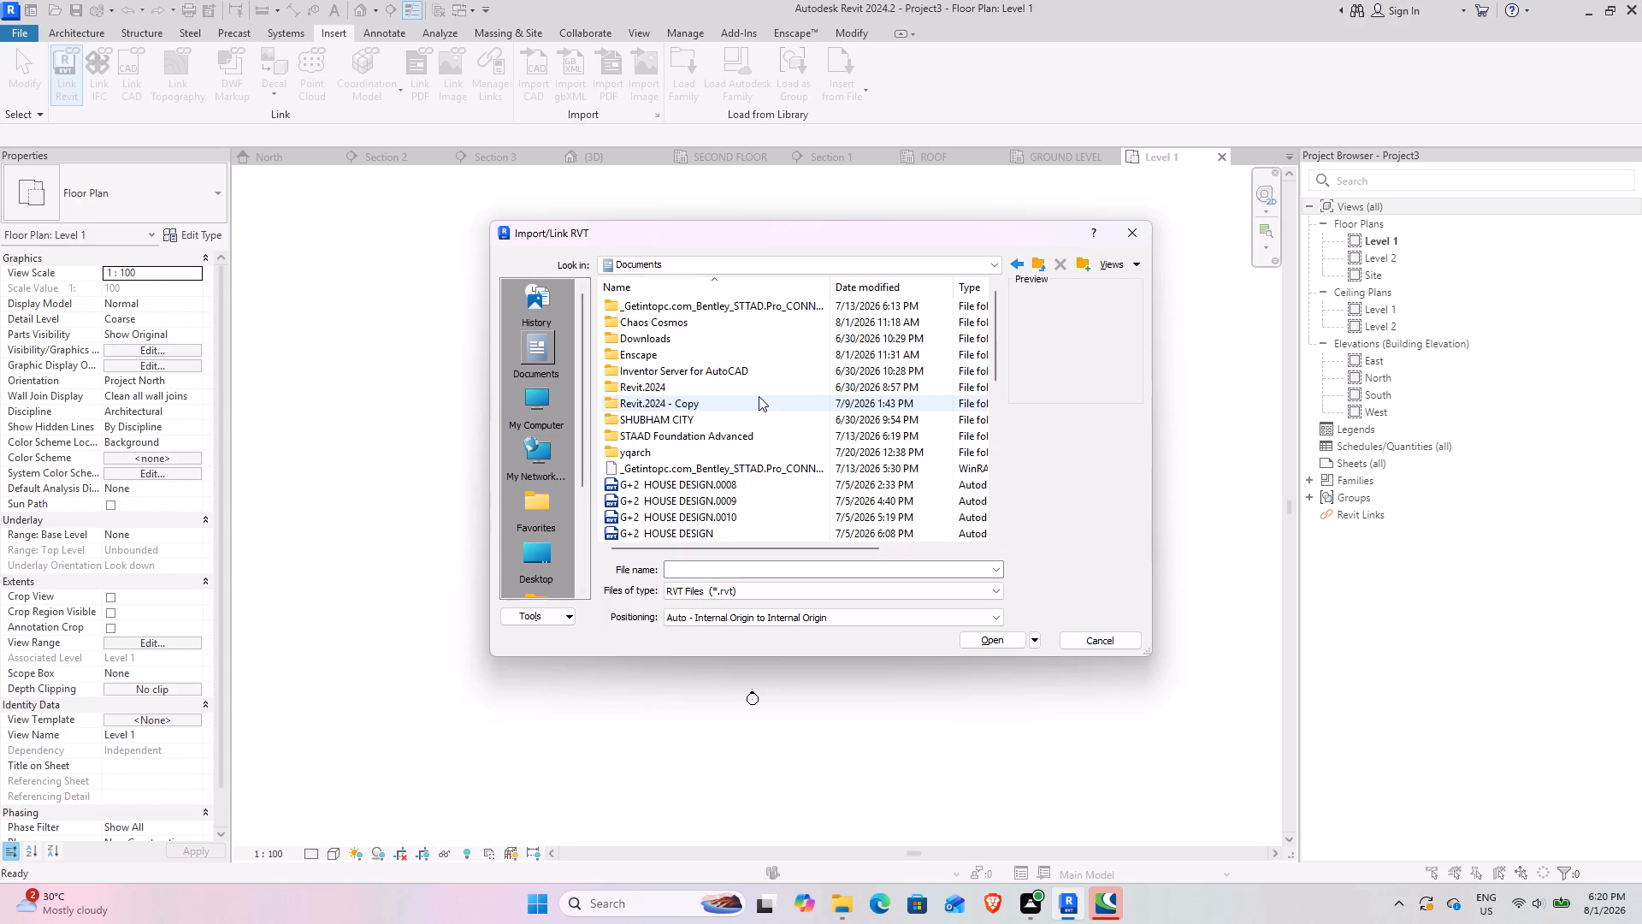
{"action": "scroll", "coordinate": [747, 411], "scroll_direction": "down", "scroll_amount": 1}
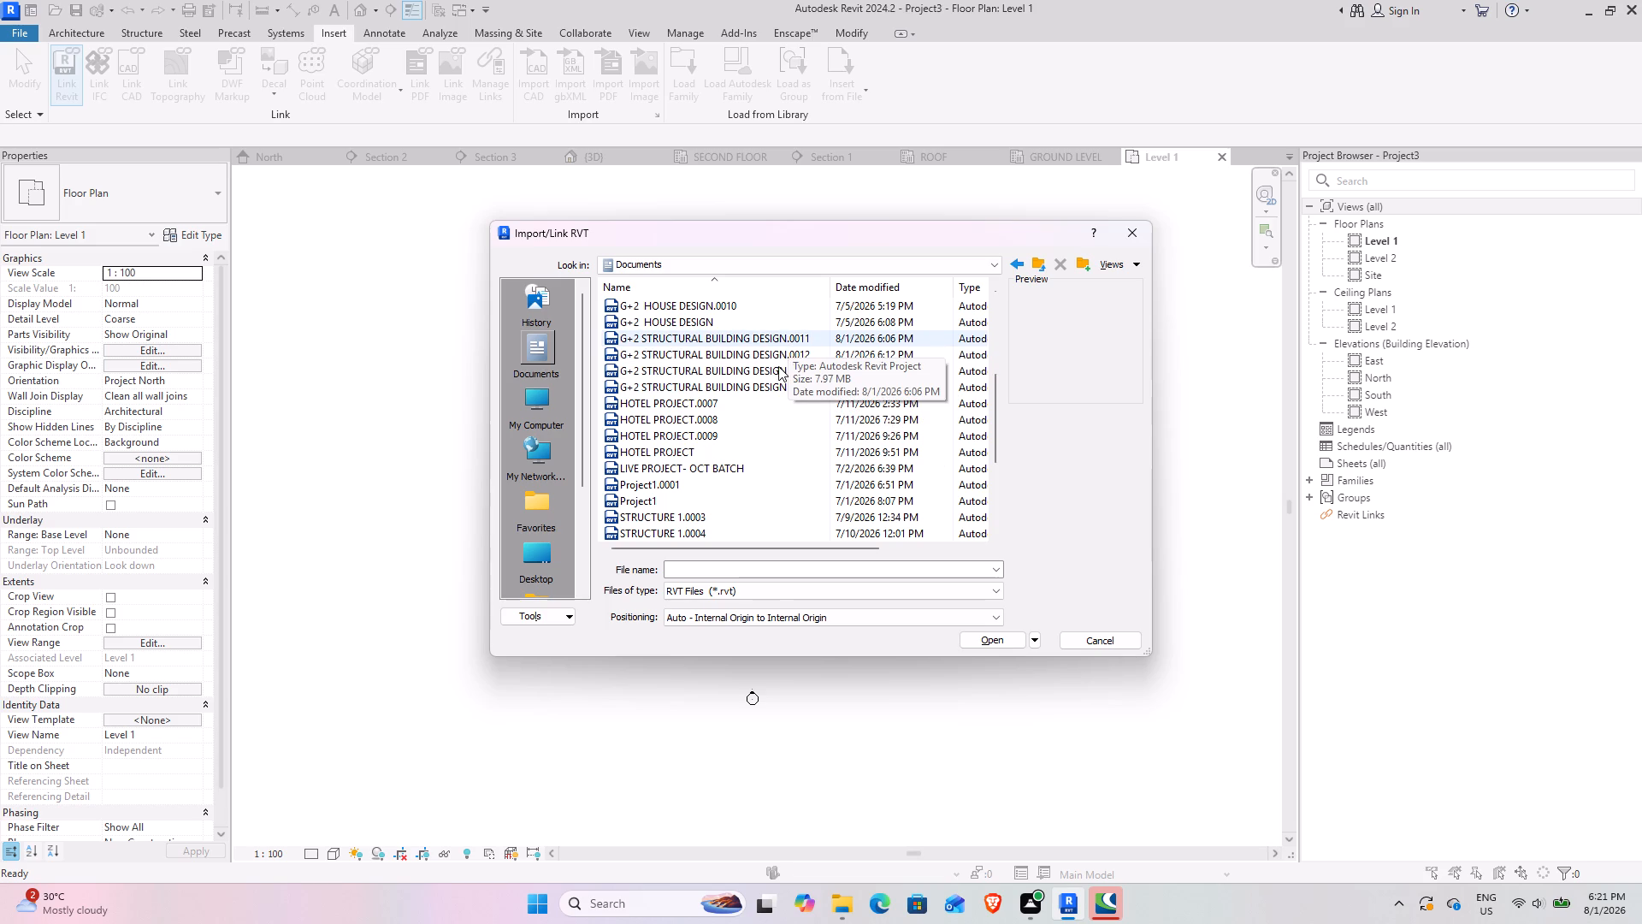
{"action": "left_click", "coordinate": [776, 340]}
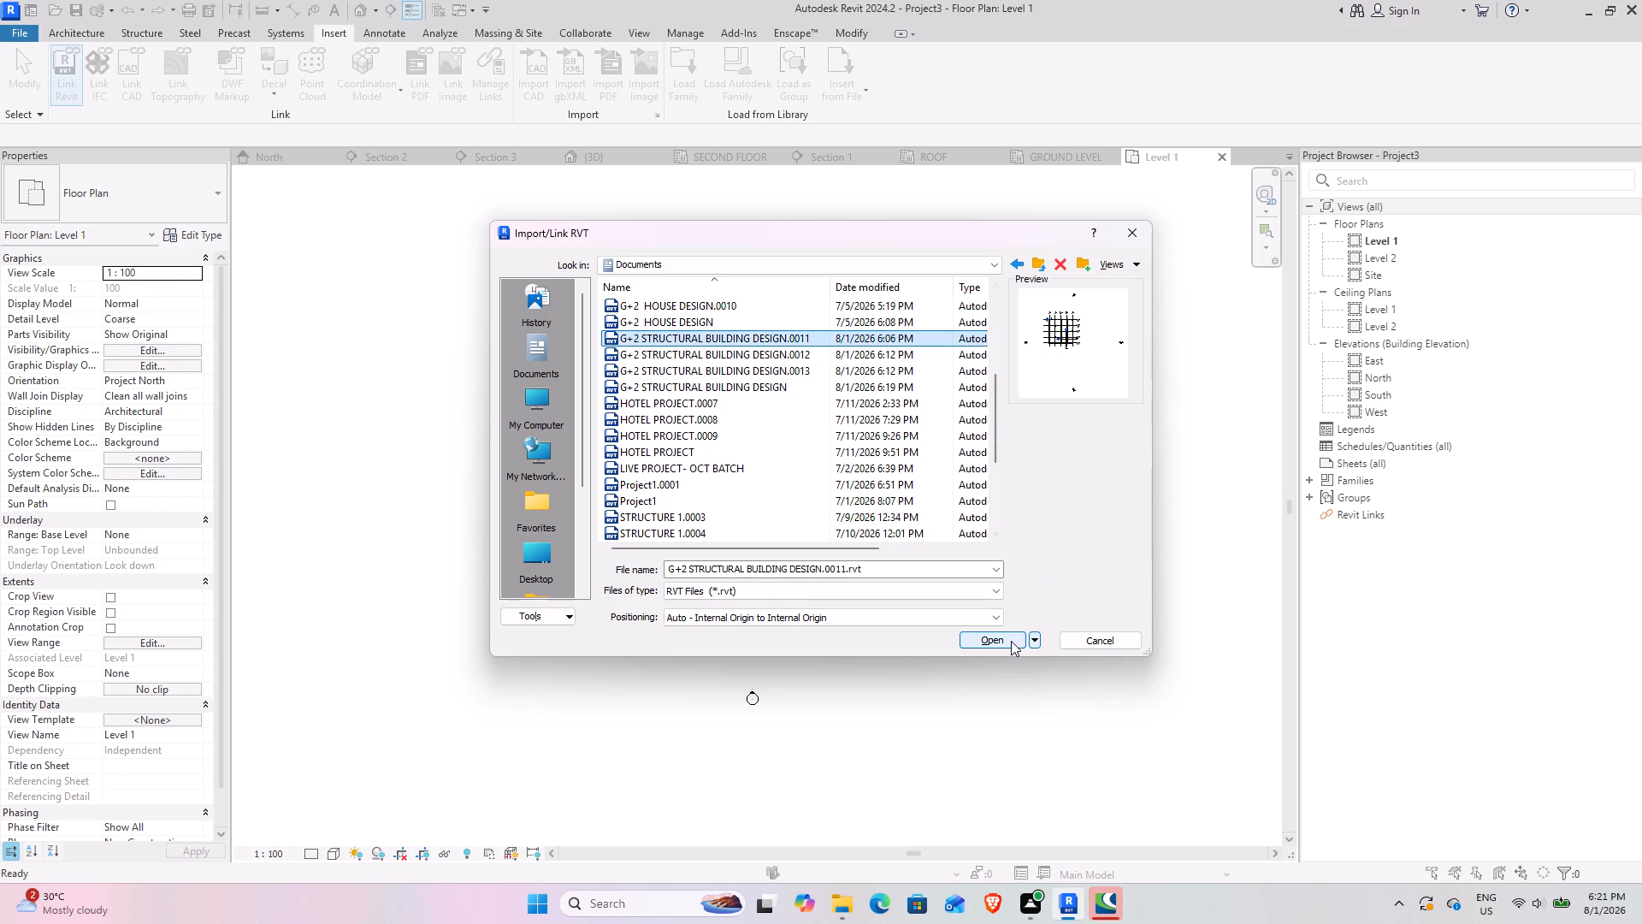
{"action": "left_click", "coordinate": [1010, 641]}
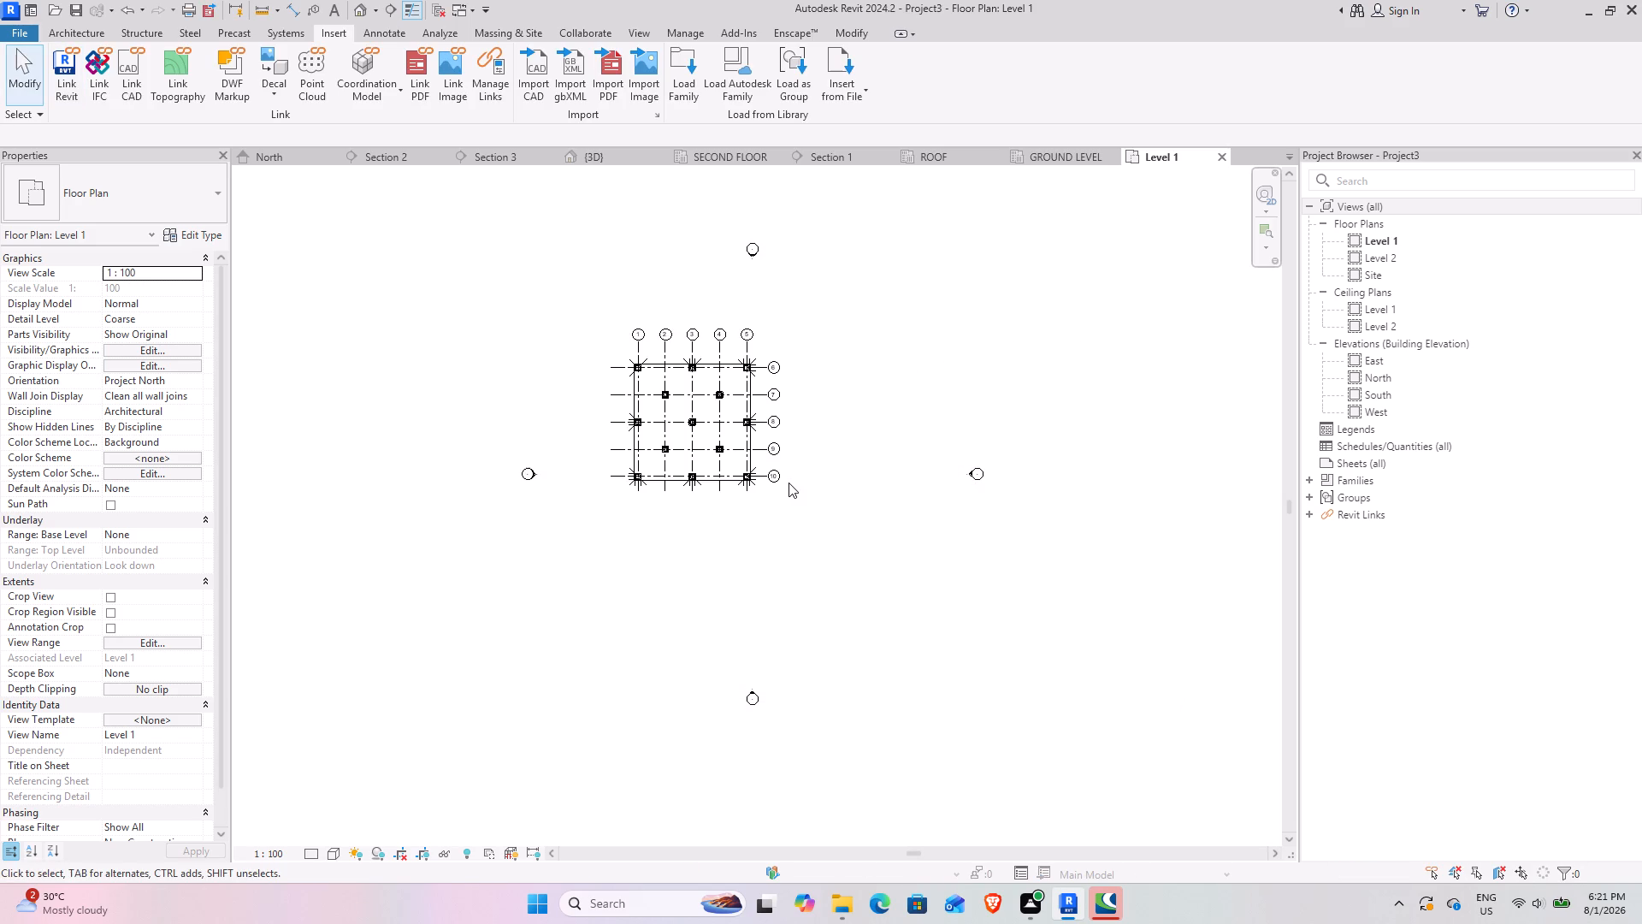
Examine the linked structural model in the Level 1 plan and the North elevation, comparing its levels with the host project's levels.
{"action": "scroll", "coordinate": [671, 354], "scroll_direction": "up", "scroll_amount": 10}
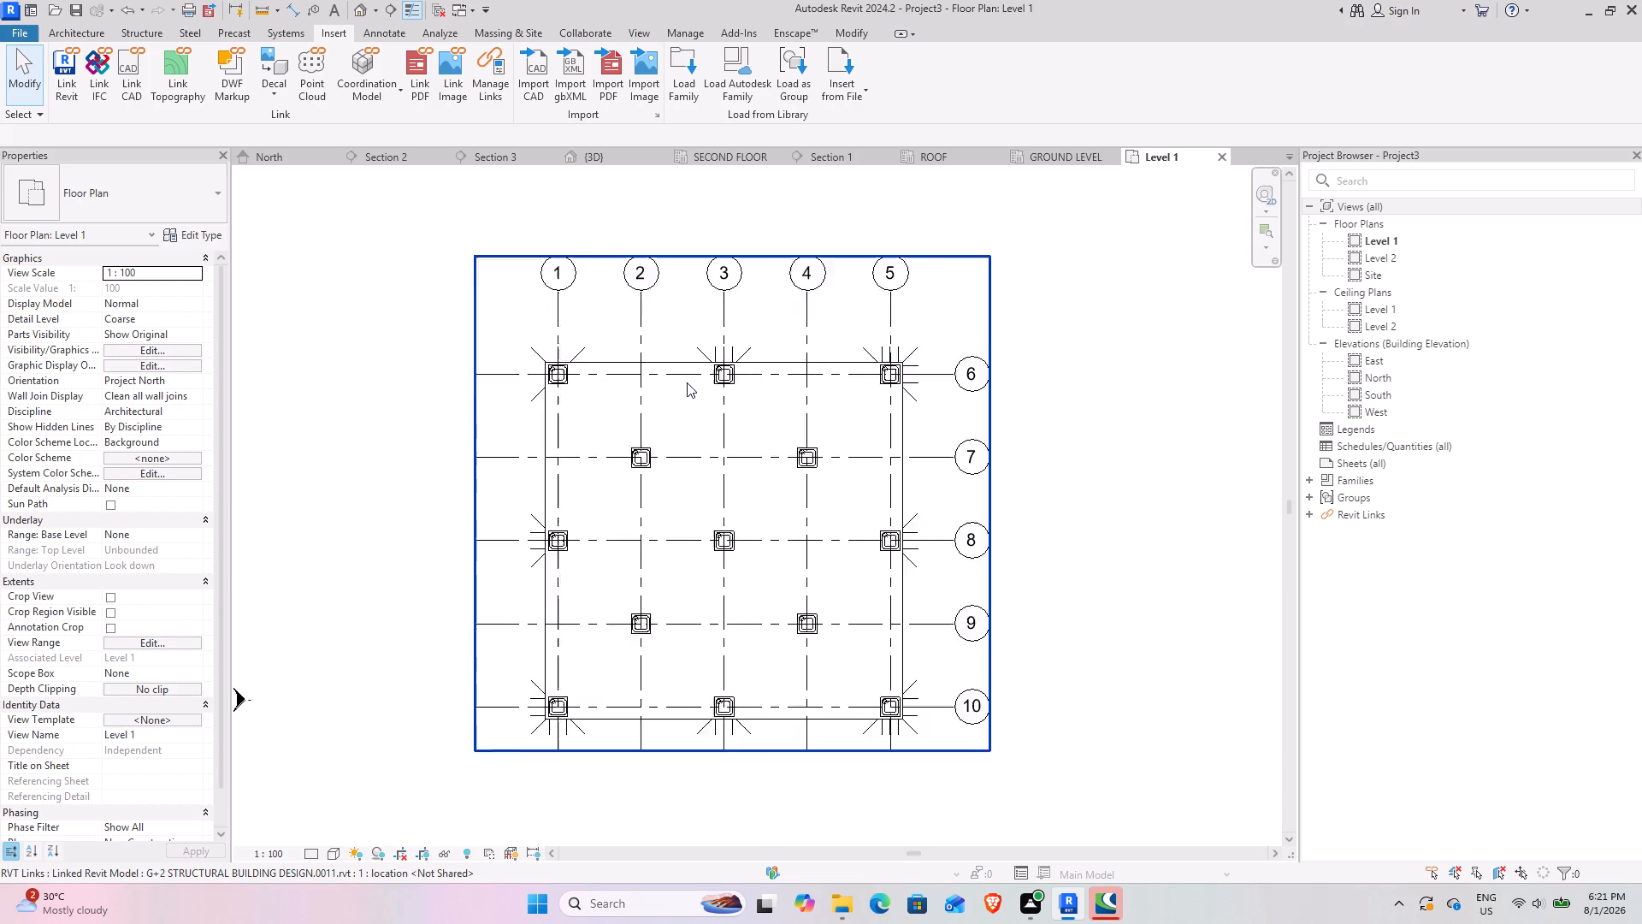
{"action": "scroll", "coordinate": [661, 464], "scroll_direction": "down", "scroll_amount": 4}
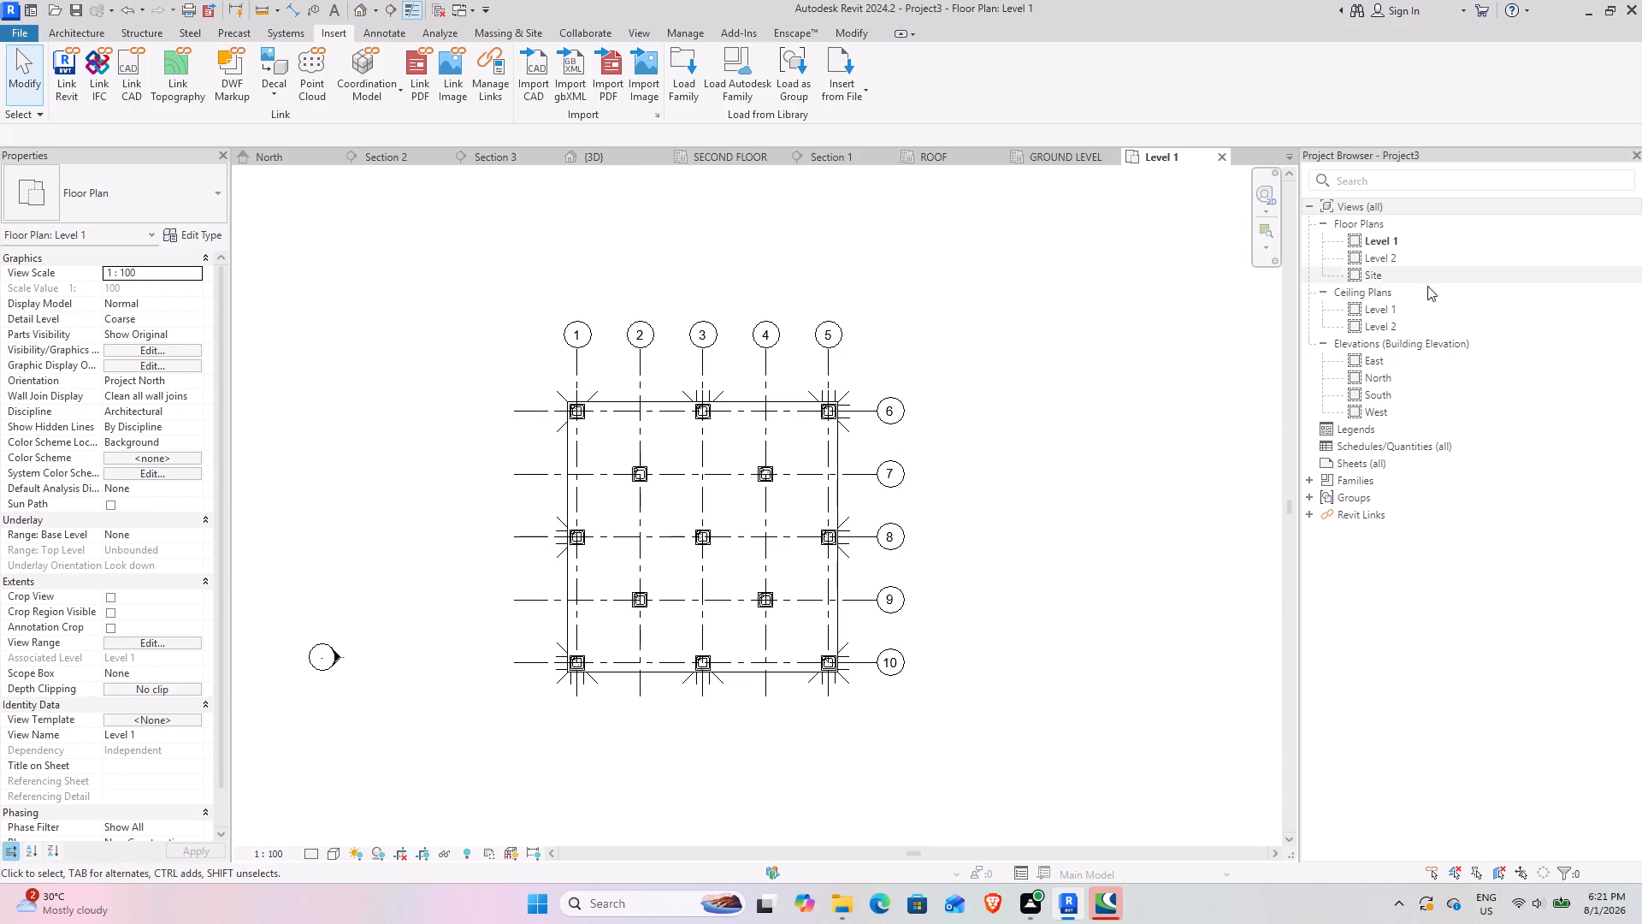
{"action": "double_click", "coordinate": [1394, 383]}
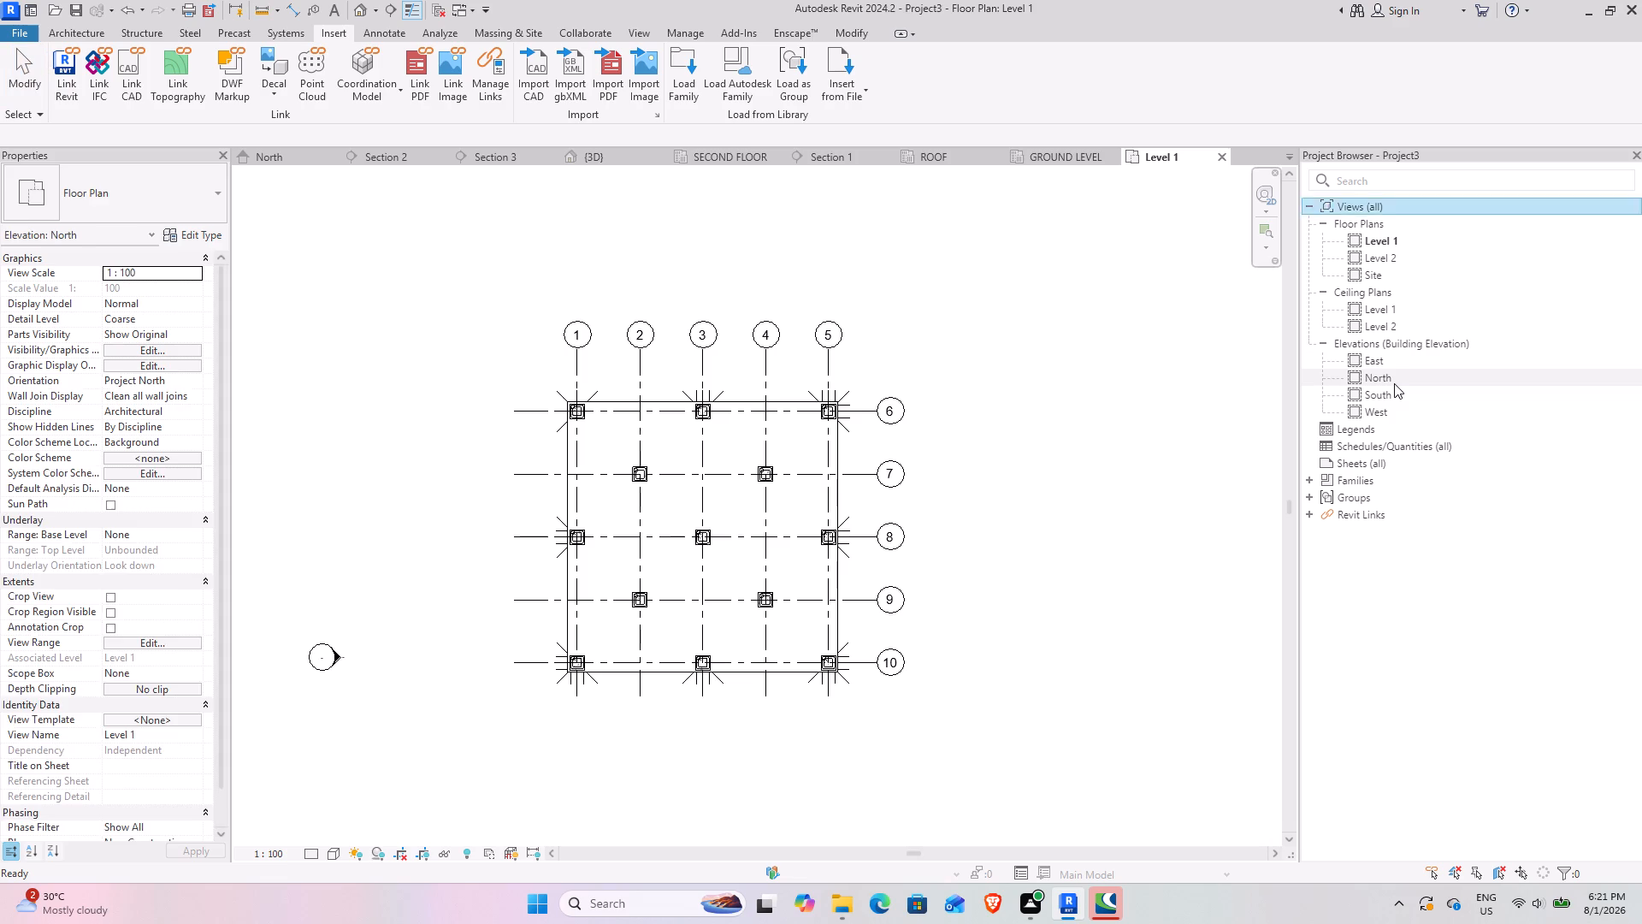
{"action": "scroll", "coordinate": [1024, 549], "scroll_direction": "down", "scroll_amount": 4}
{"action": "middle_click_drag", "start_coordinate": [1032, 543], "coordinate": [984, 541]}
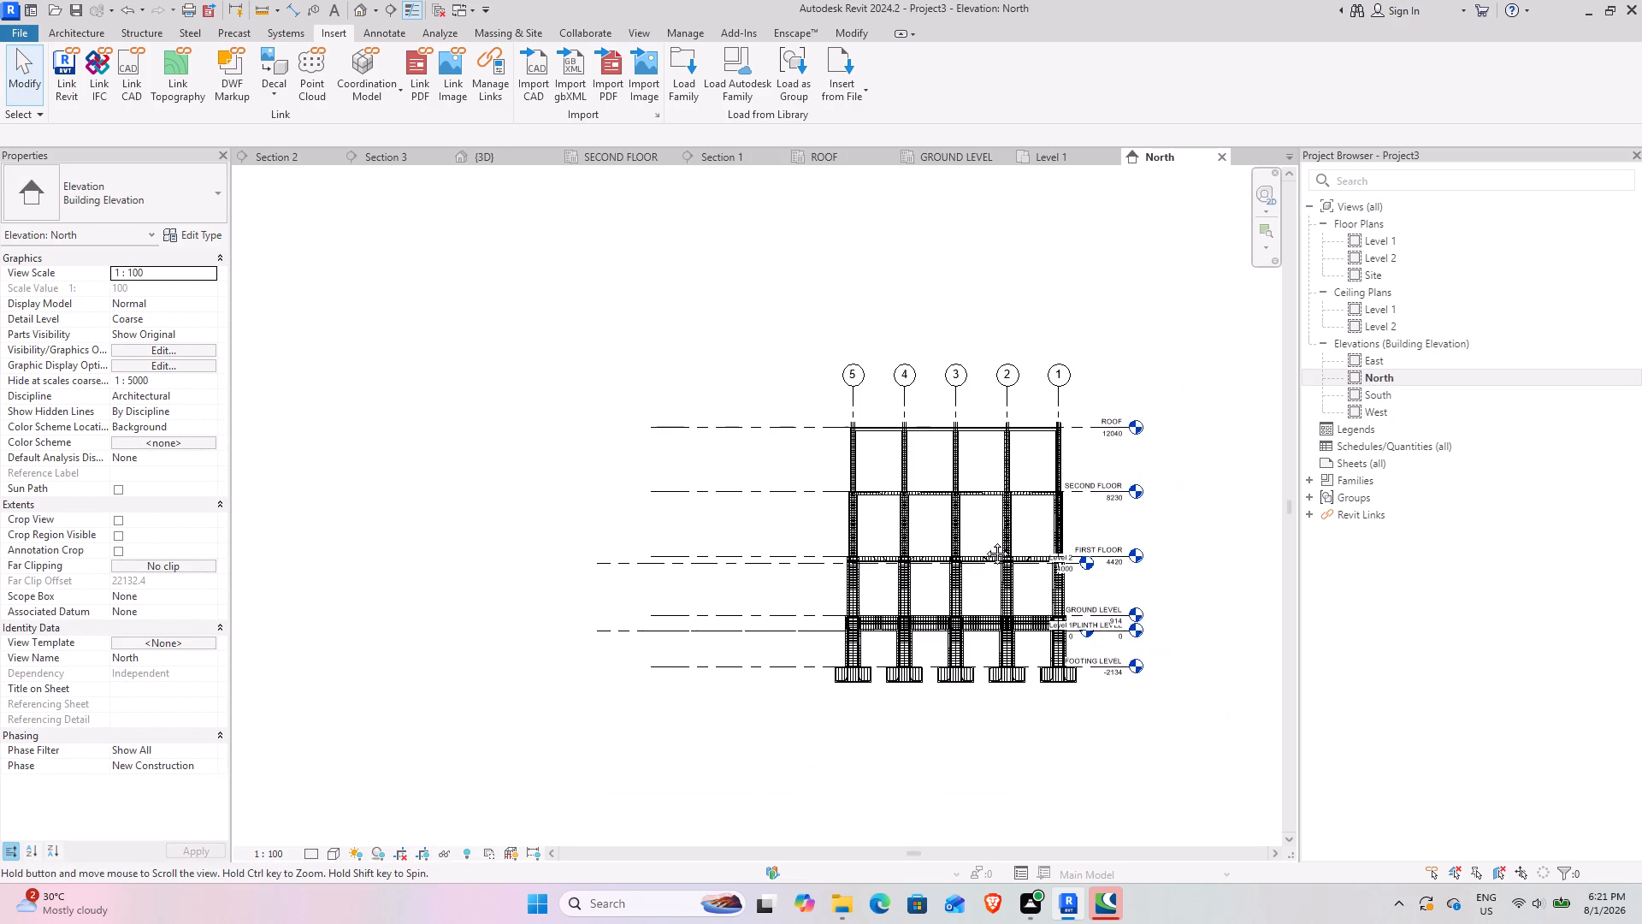
{"action": "middle_click_drag", "start_coordinate": [984, 541], "coordinate": [843, 515]}
{"action": "scroll", "coordinate": [770, 676], "scroll_direction": "up", "scroll_amount": 6}
{"action": "middle_click_drag", "start_coordinate": [871, 626], "coordinate": [843, 636]}
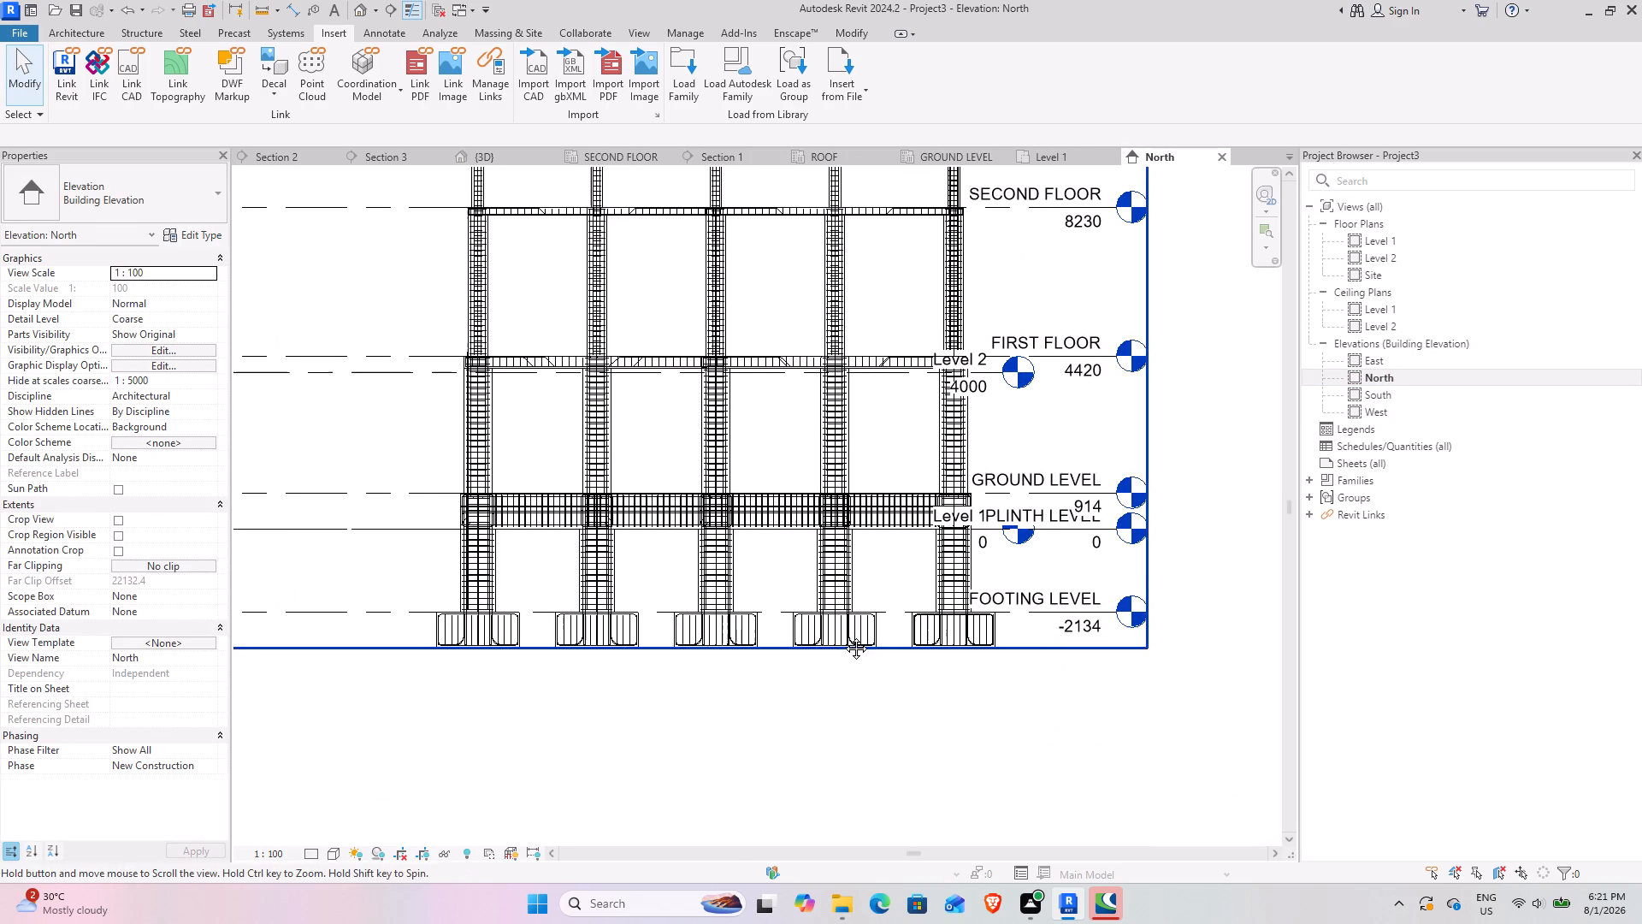
{"action": "middle_click_drag", "start_coordinate": [843, 636], "coordinate": [842, 637]}
{"action": "scroll", "coordinate": [836, 638], "scroll_direction": "up", "scroll_amount": 4}
{"action": "scroll", "coordinate": [800, 661], "scroll_direction": "down", "scroll_amount": 3}
{"action": "middle_click_drag", "start_coordinate": [789, 660], "coordinate": [790, 749]}
{"action": "scroll", "coordinate": [789, 660], "scroll_direction": "down", "scroll_amount": 1}
{"action": "scroll", "coordinate": [815, 566], "scroll_direction": "down", "scroll_amount": 3}
{"action": "middle_click_drag", "start_coordinate": [813, 548], "coordinate": [801, 596]}
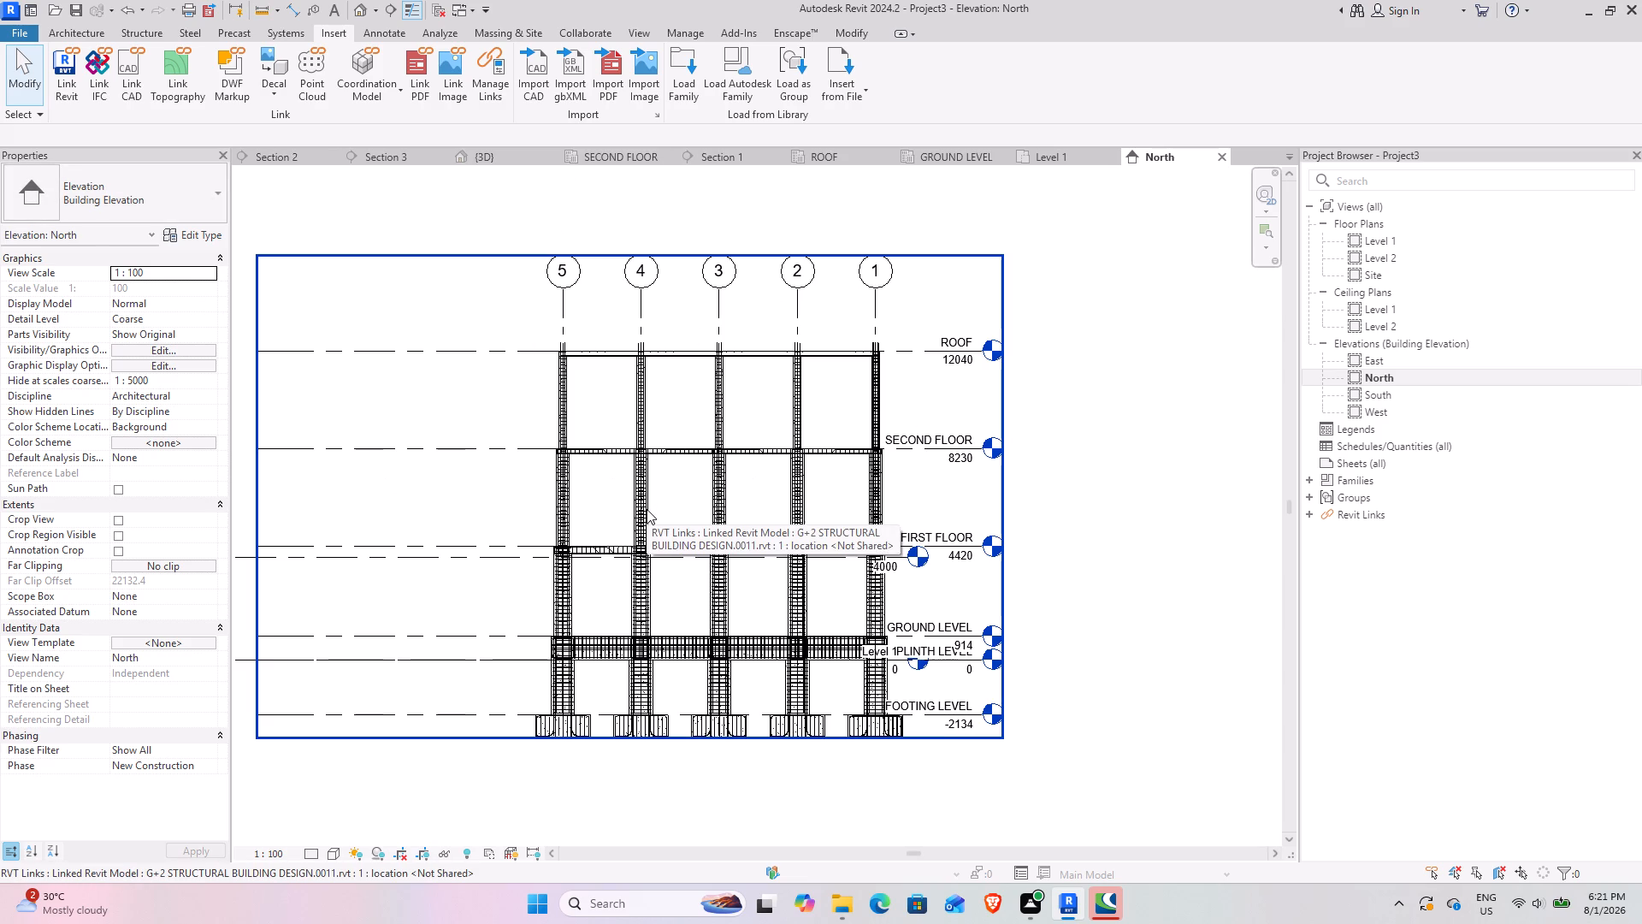
{"action": "scroll", "coordinate": [724, 671], "scroll_direction": "down", "scroll_amount": 3}
{"action": "middle_click_drag", "start_coordinate": [766, 688], "coordinate": [747, 582]}
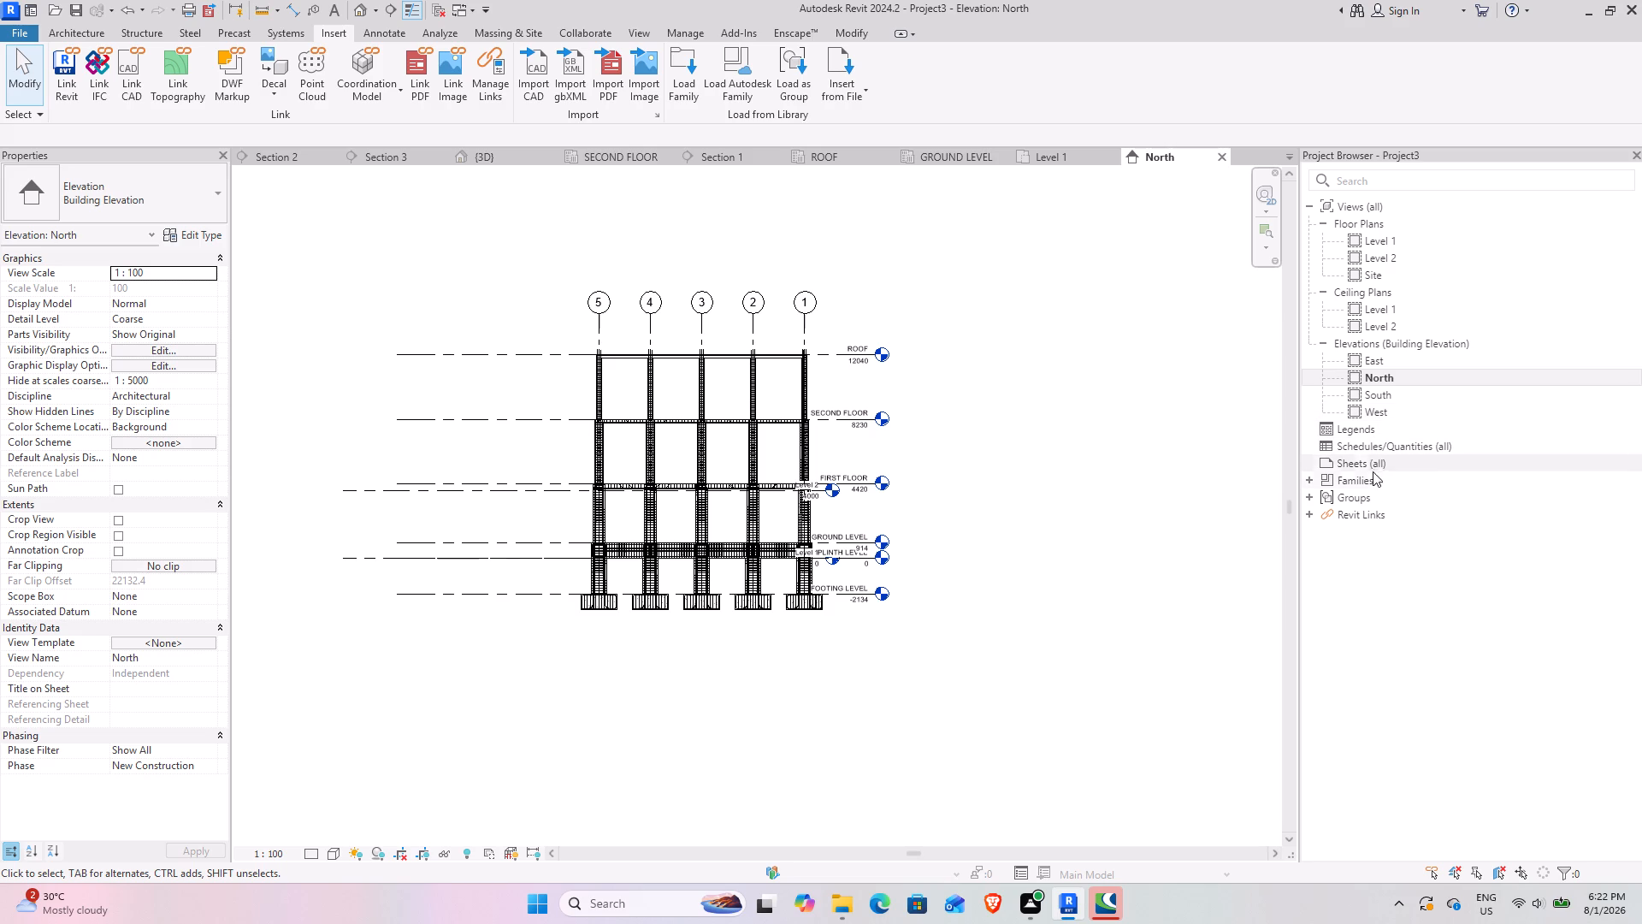
Close the North elevation and Level 1 plan of Project3, discarding the project's changes.
{"action": "left_click", "coordinate": [1221, 158]}
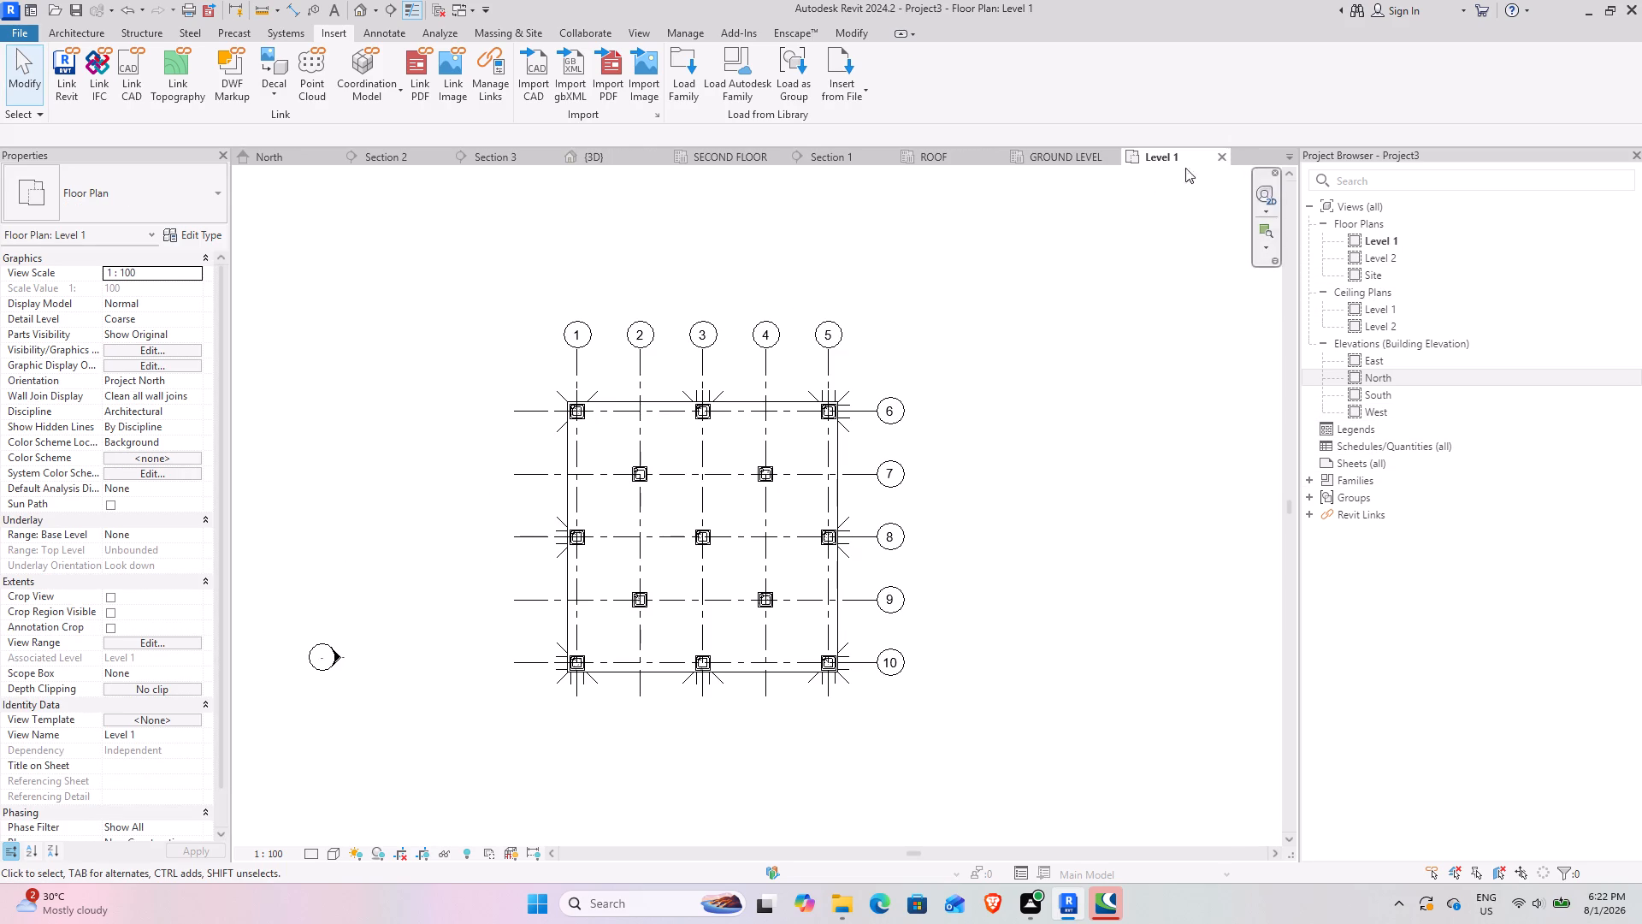
{"action": "left_click", "coordinate": [1228, 157]}
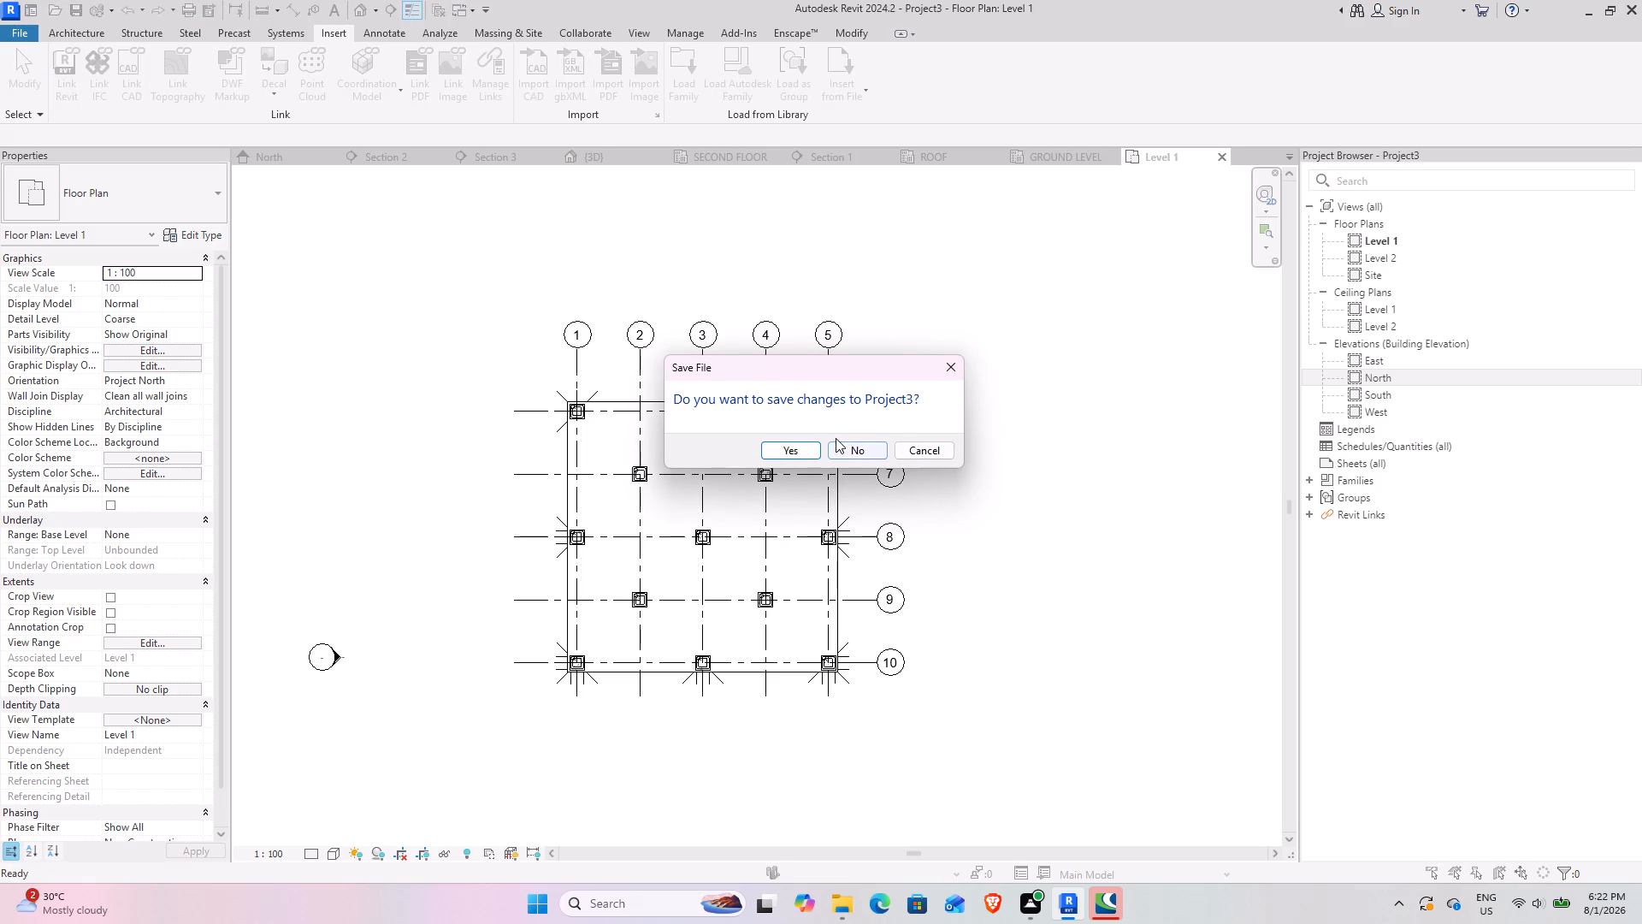
{"action": "left_click", "coordinate": [846, 453]}
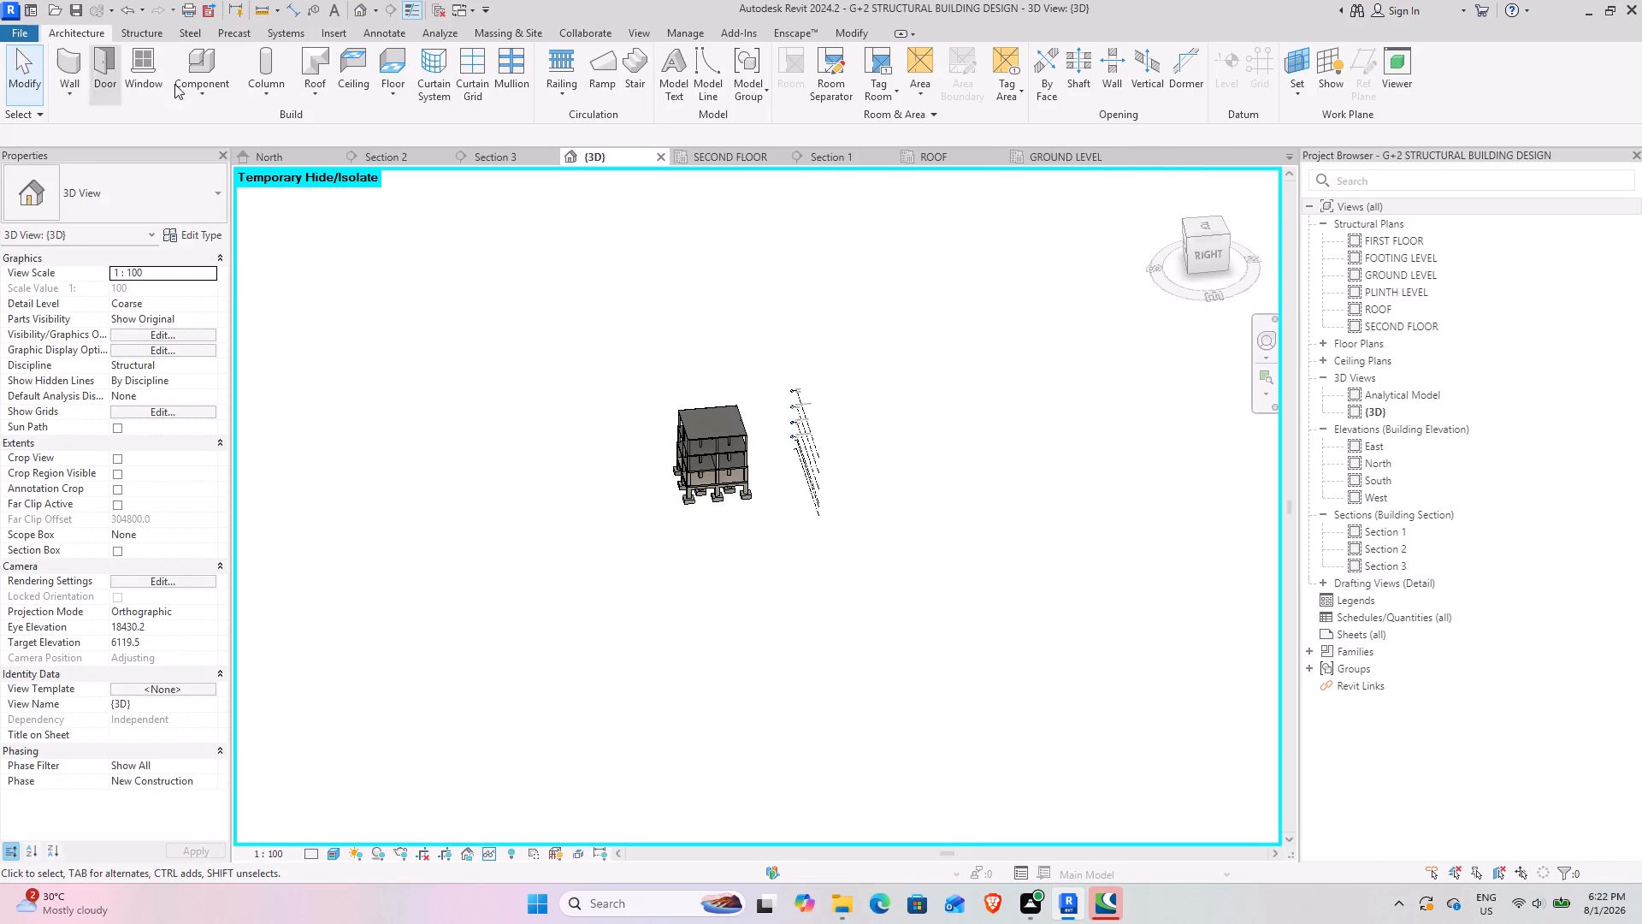
Create a new project from the DefaultMetric template in the English templates folder.
{"action": "left_click", "coordinate": [22, 31]}
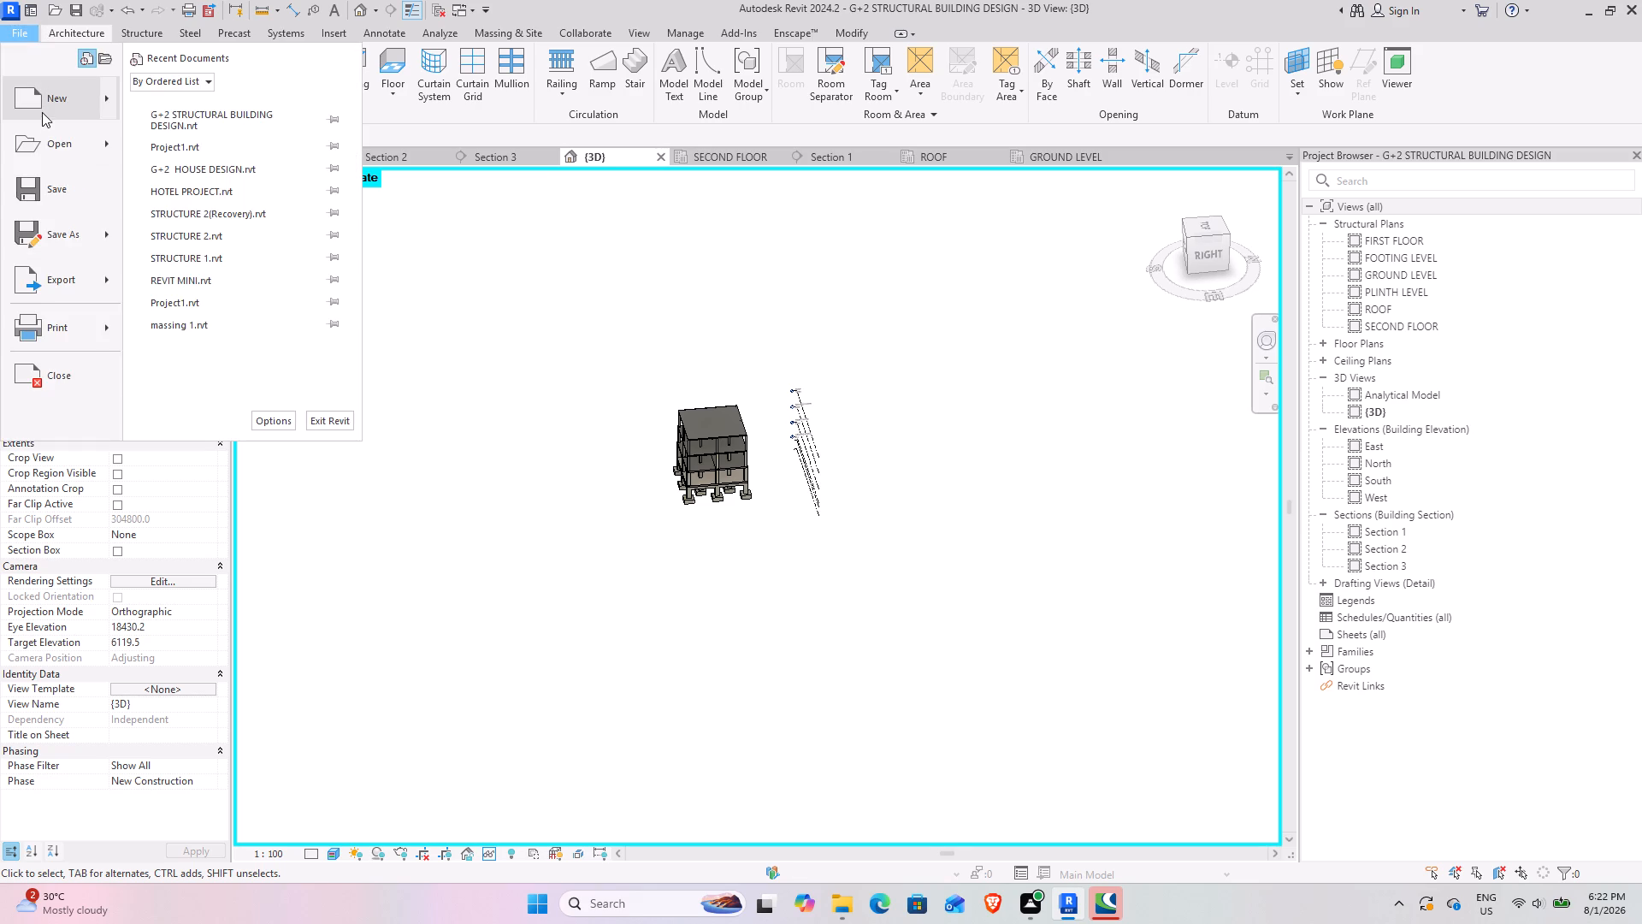
{"action": "left_click", "coordinate": [42, 115]}
{"action": "left_click", "coordinate": [942, 400]}
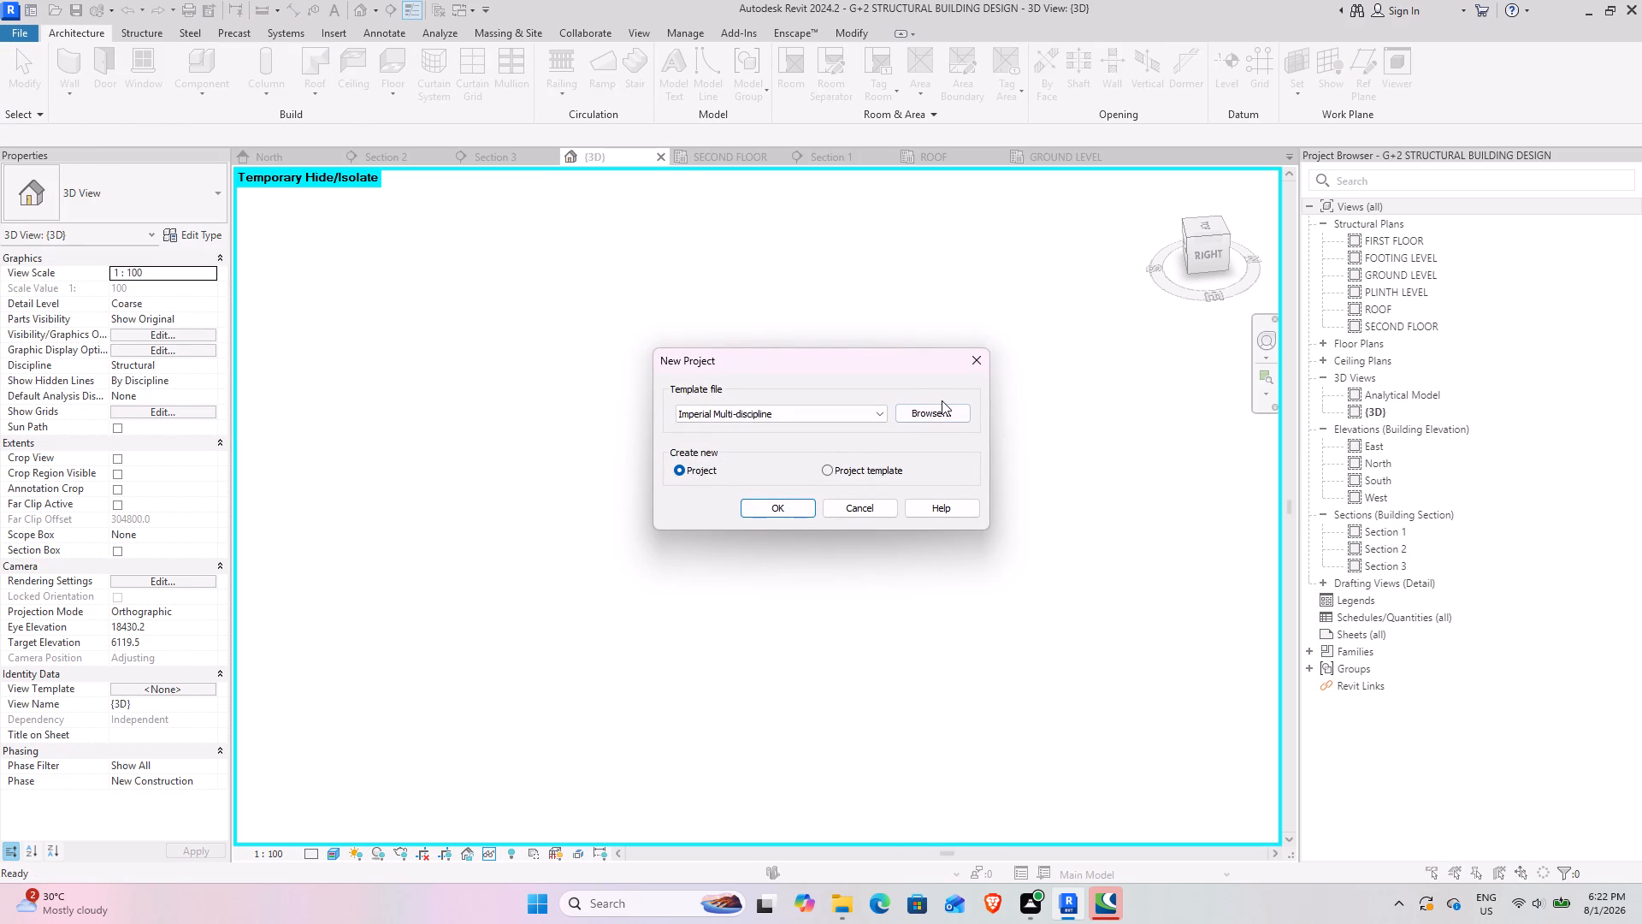
{"action": "left_click", "coordinate": [940, 402]}
{"action": "left_click", "coordinate": [937, 412]}
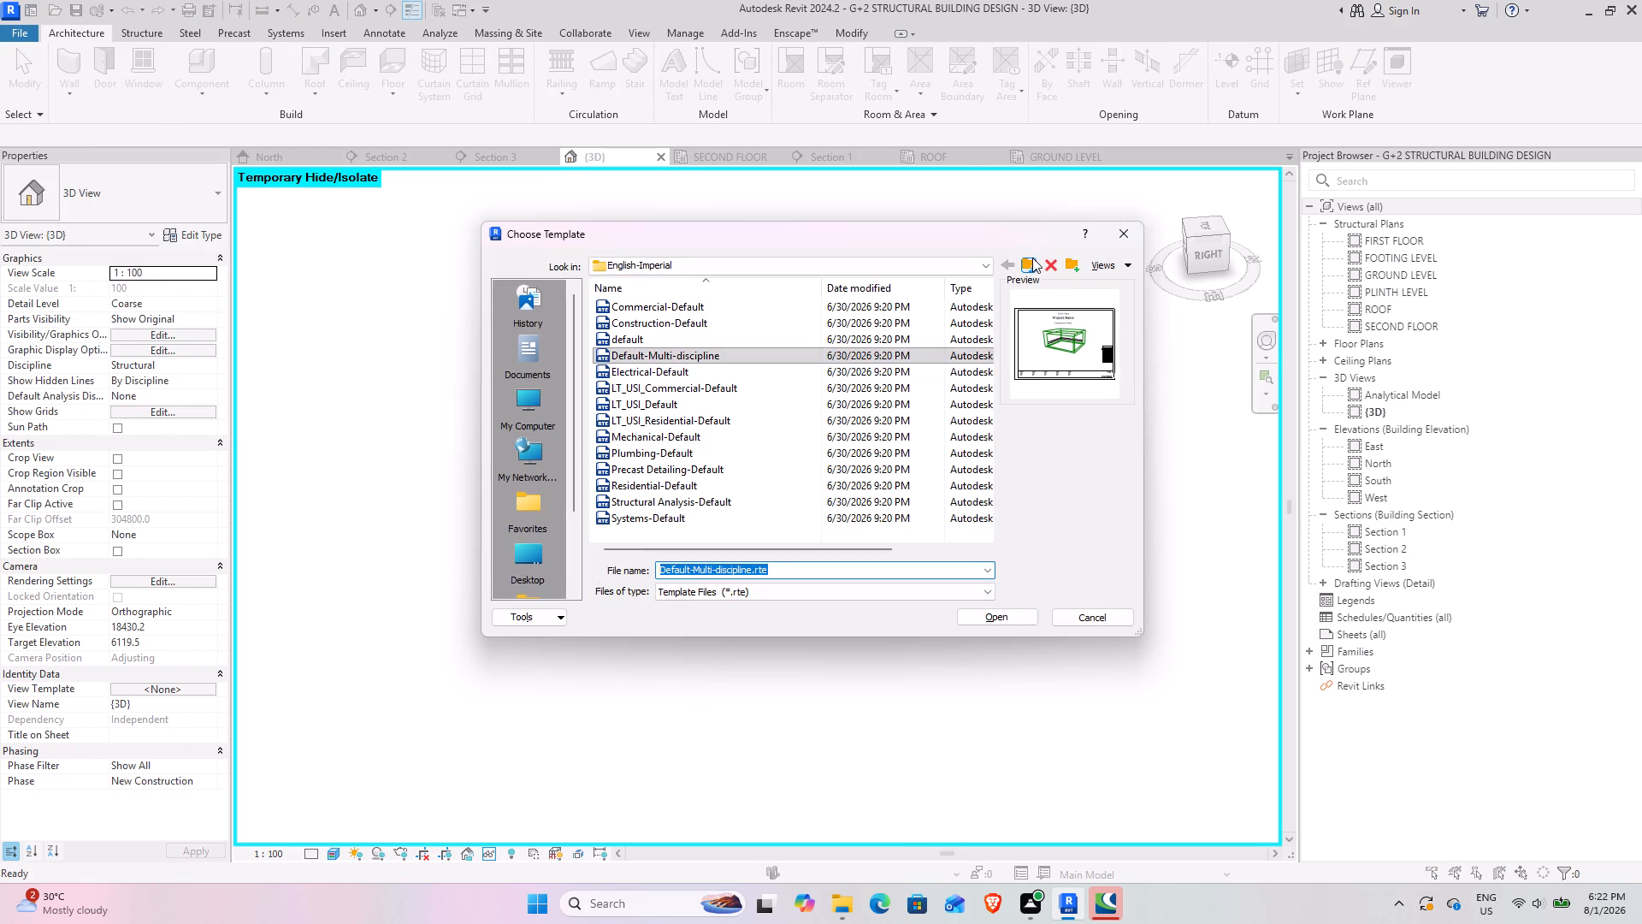
{"action": "left_click", "coordinate": [1032, 258]}
{"action": "double_click", "coordinate": [666, 346]}
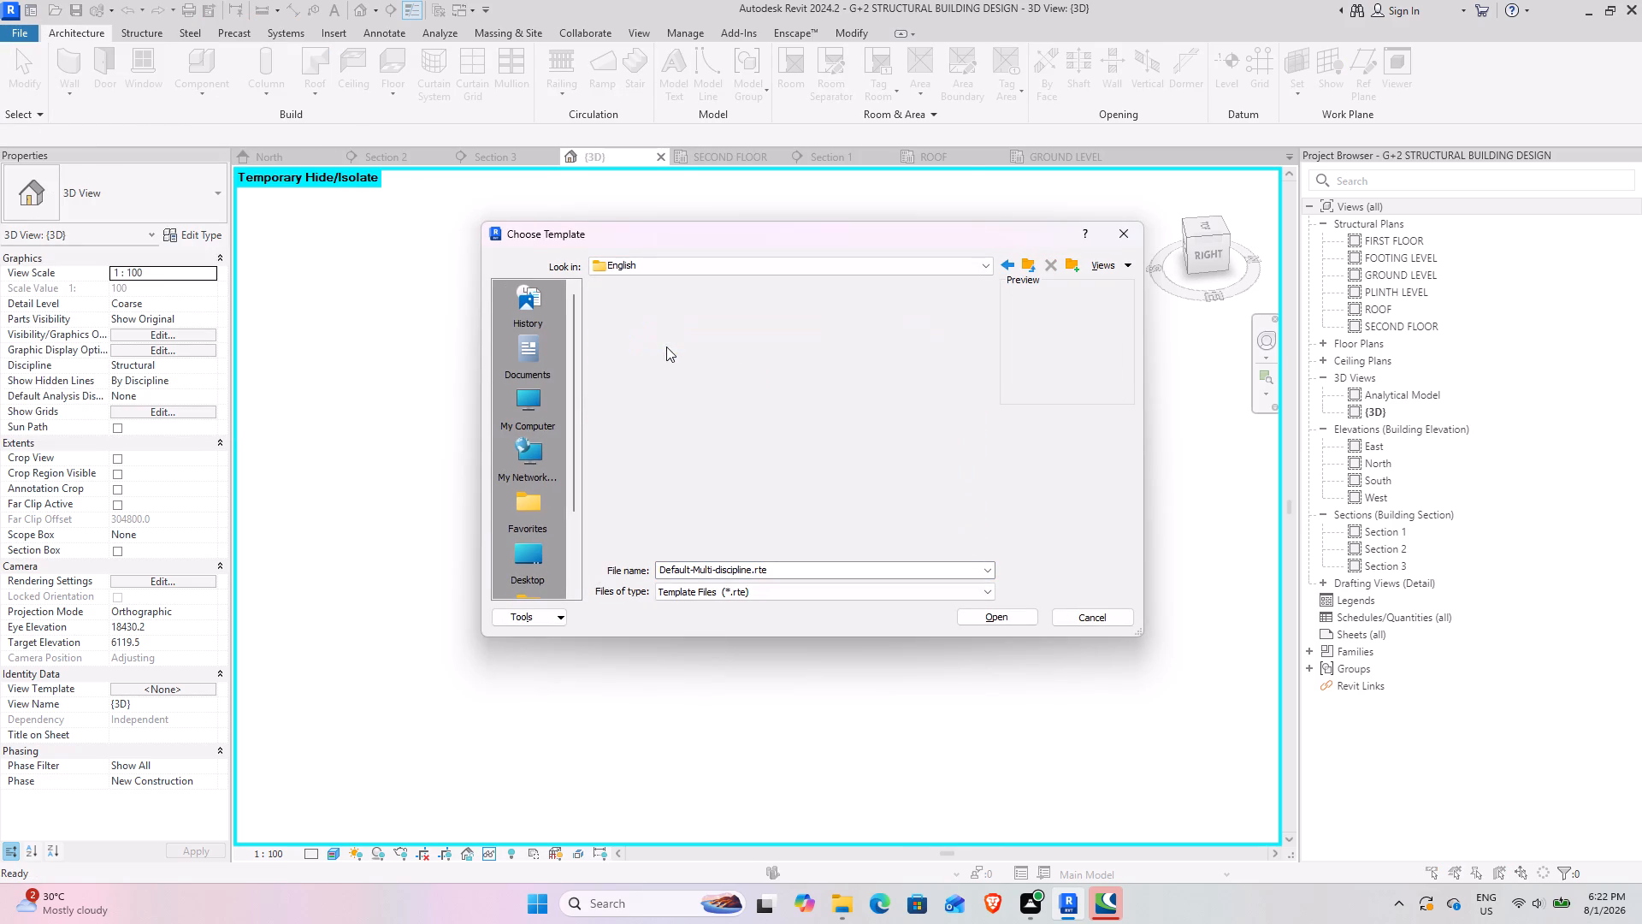
{"action": "left_click", "coordinate": [676, 406]}
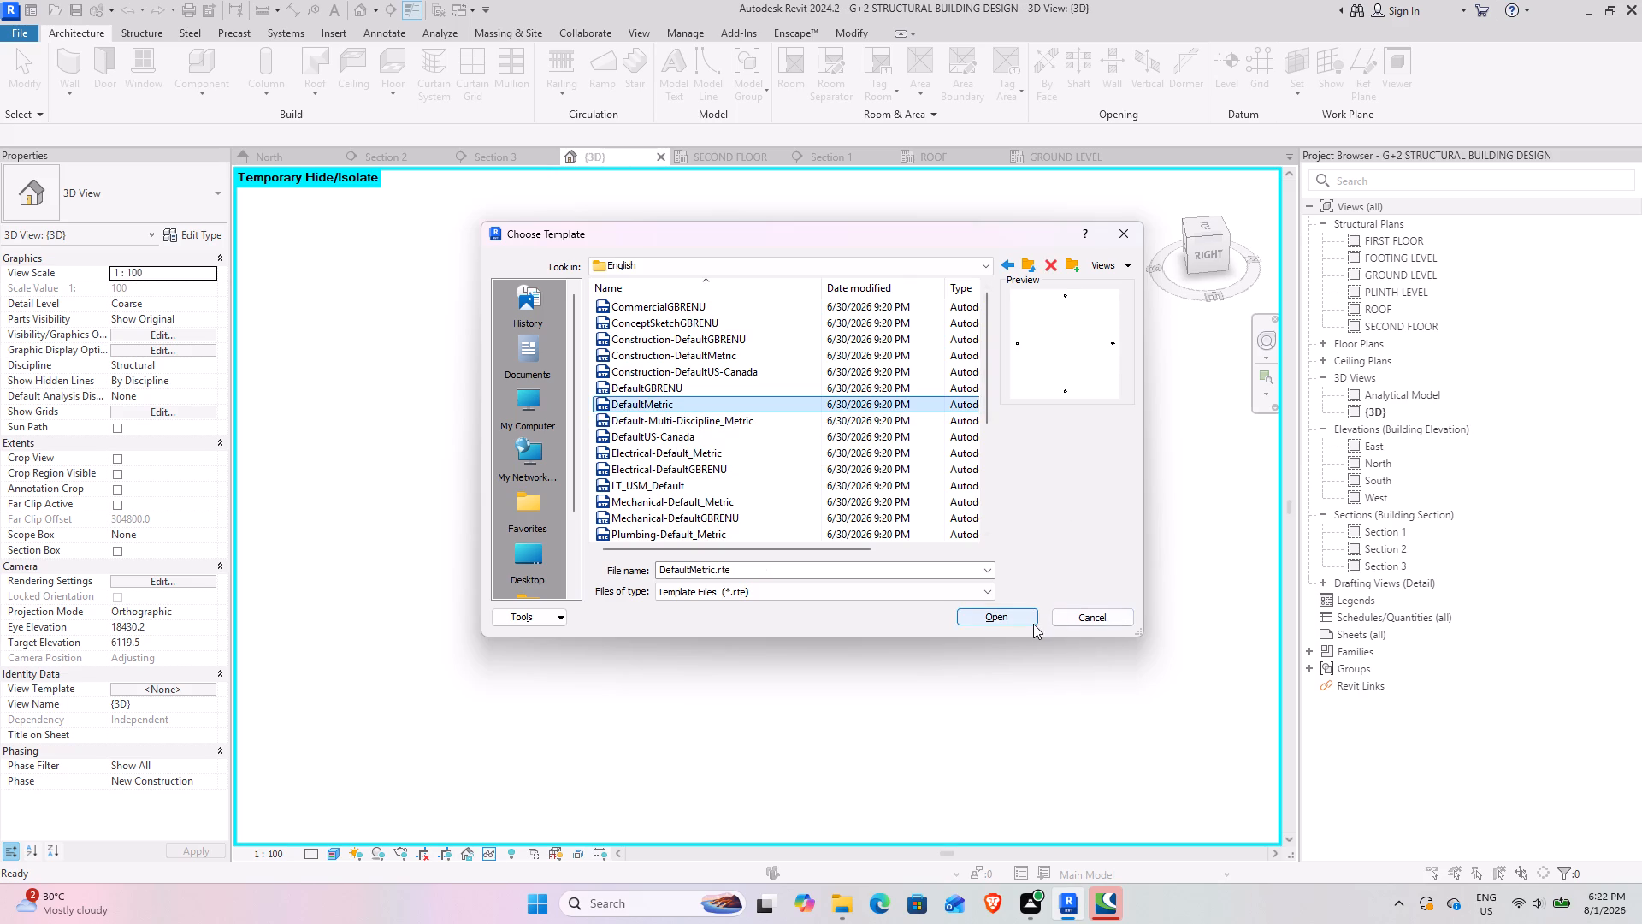
{"action": "left_click", "coordinate": [1033, 624]}
{"action": "left_click", "coordinate": [773, 504]}
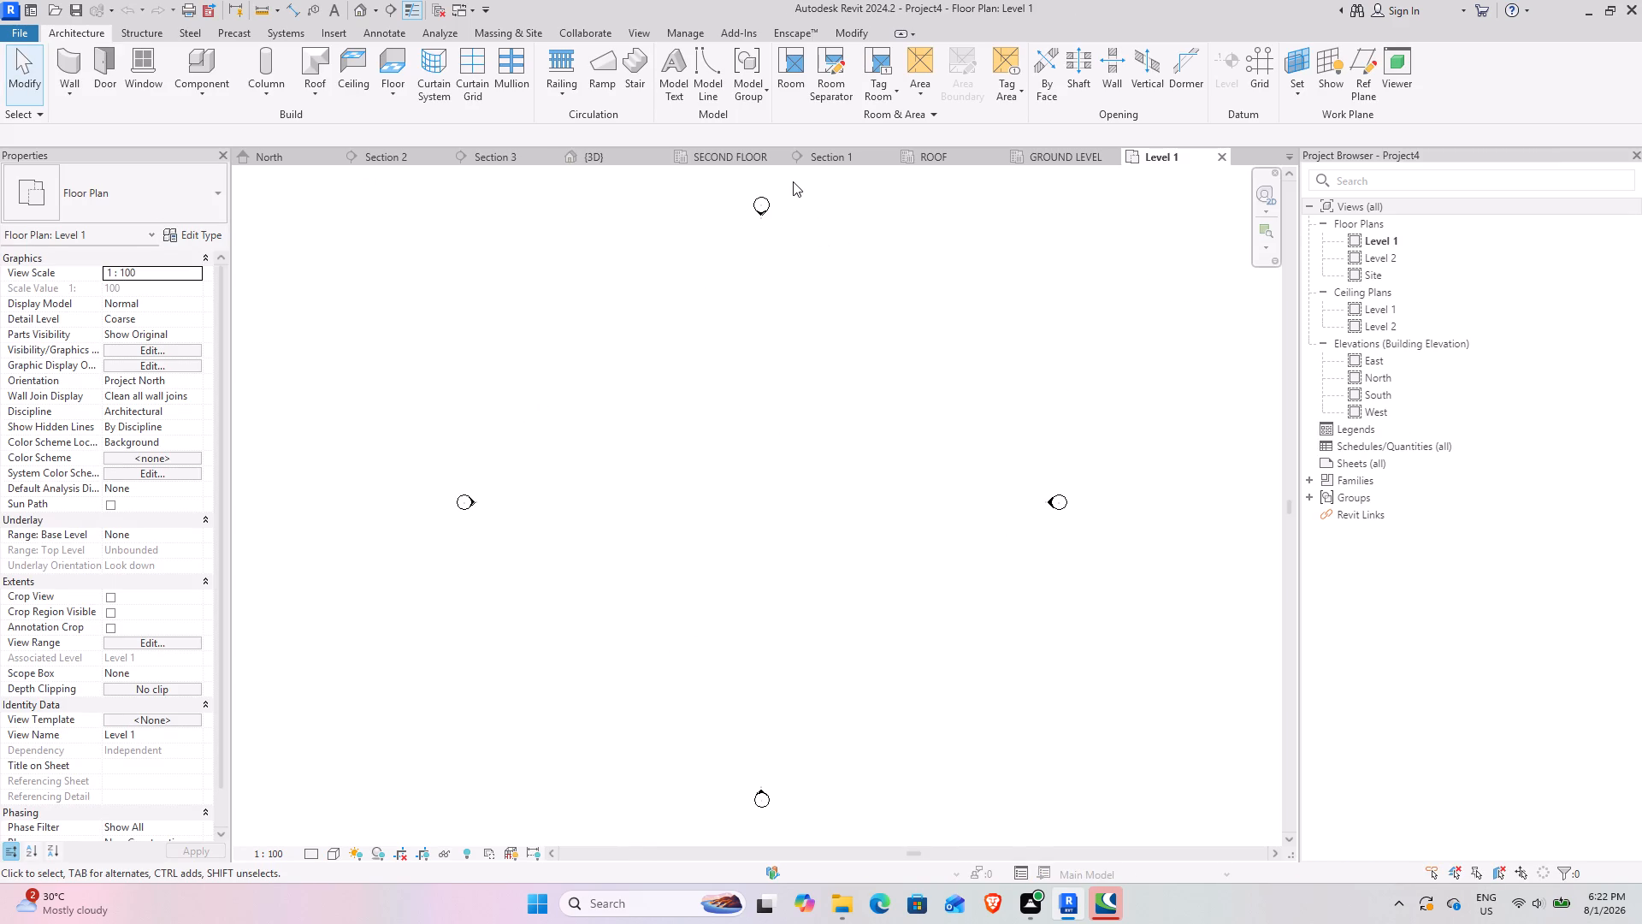
Close the structural model's SECOND FLOOR, Section 1, ROOF and GROUND LEVEL views, keeping the new project's Level 1 plan open.
{"action": "left_click", "coordinate": [778, 157]}
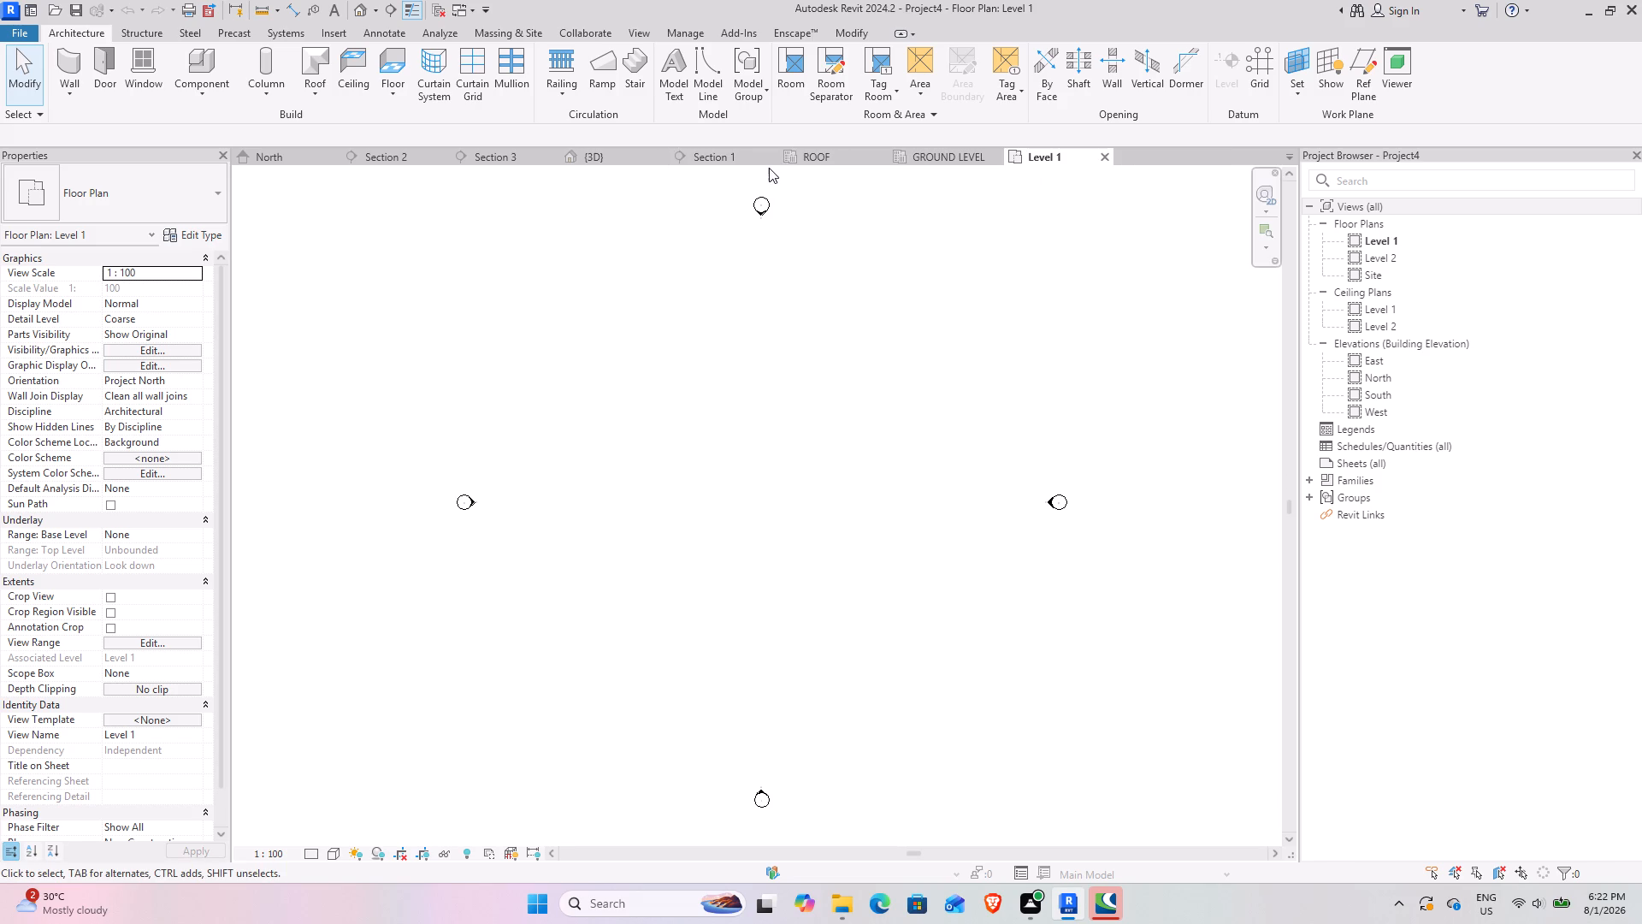
{"action": "left_click", "coordinate": [770, 160]}
{"action": "left_click", "coordinate": [769, 151]}
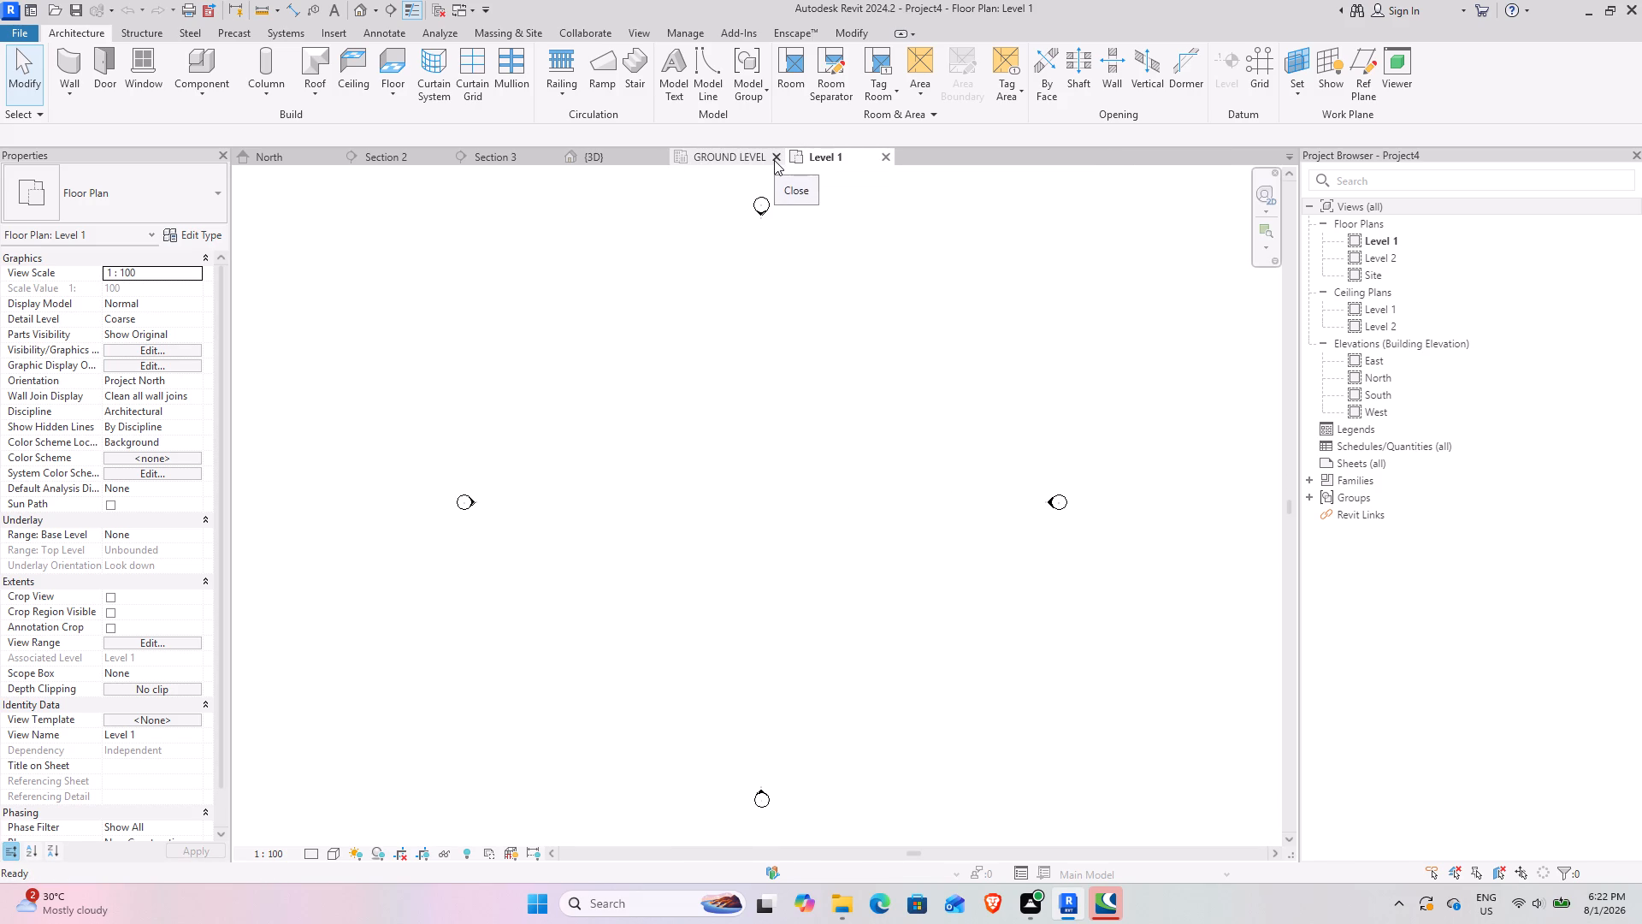
{"action": "left_click", "coordinate": [774, 160]}
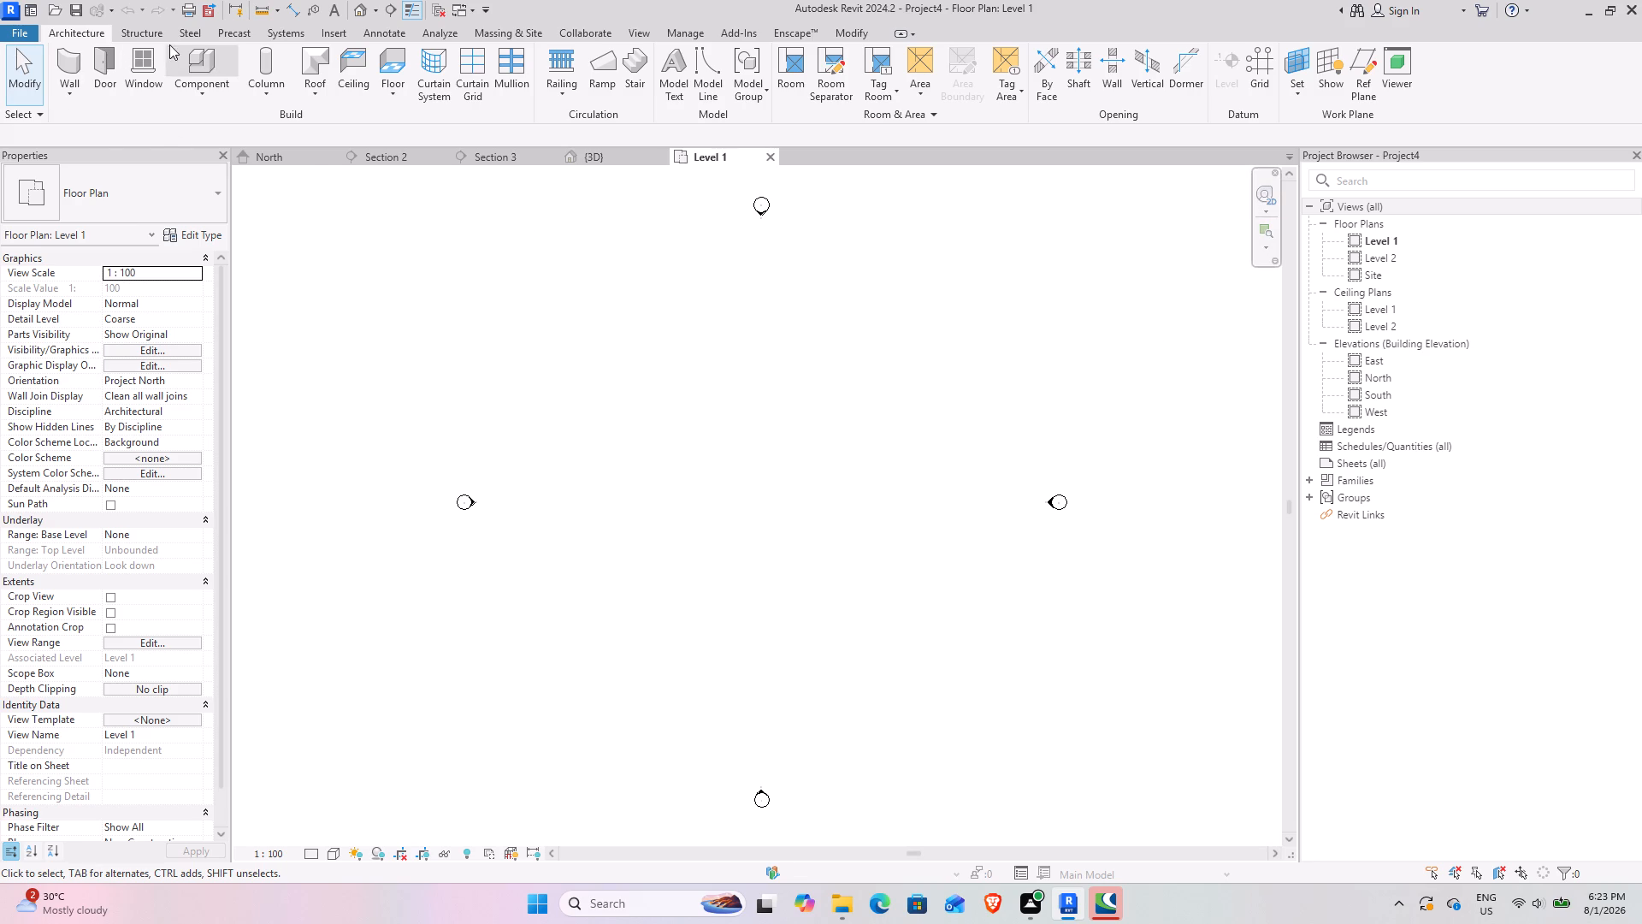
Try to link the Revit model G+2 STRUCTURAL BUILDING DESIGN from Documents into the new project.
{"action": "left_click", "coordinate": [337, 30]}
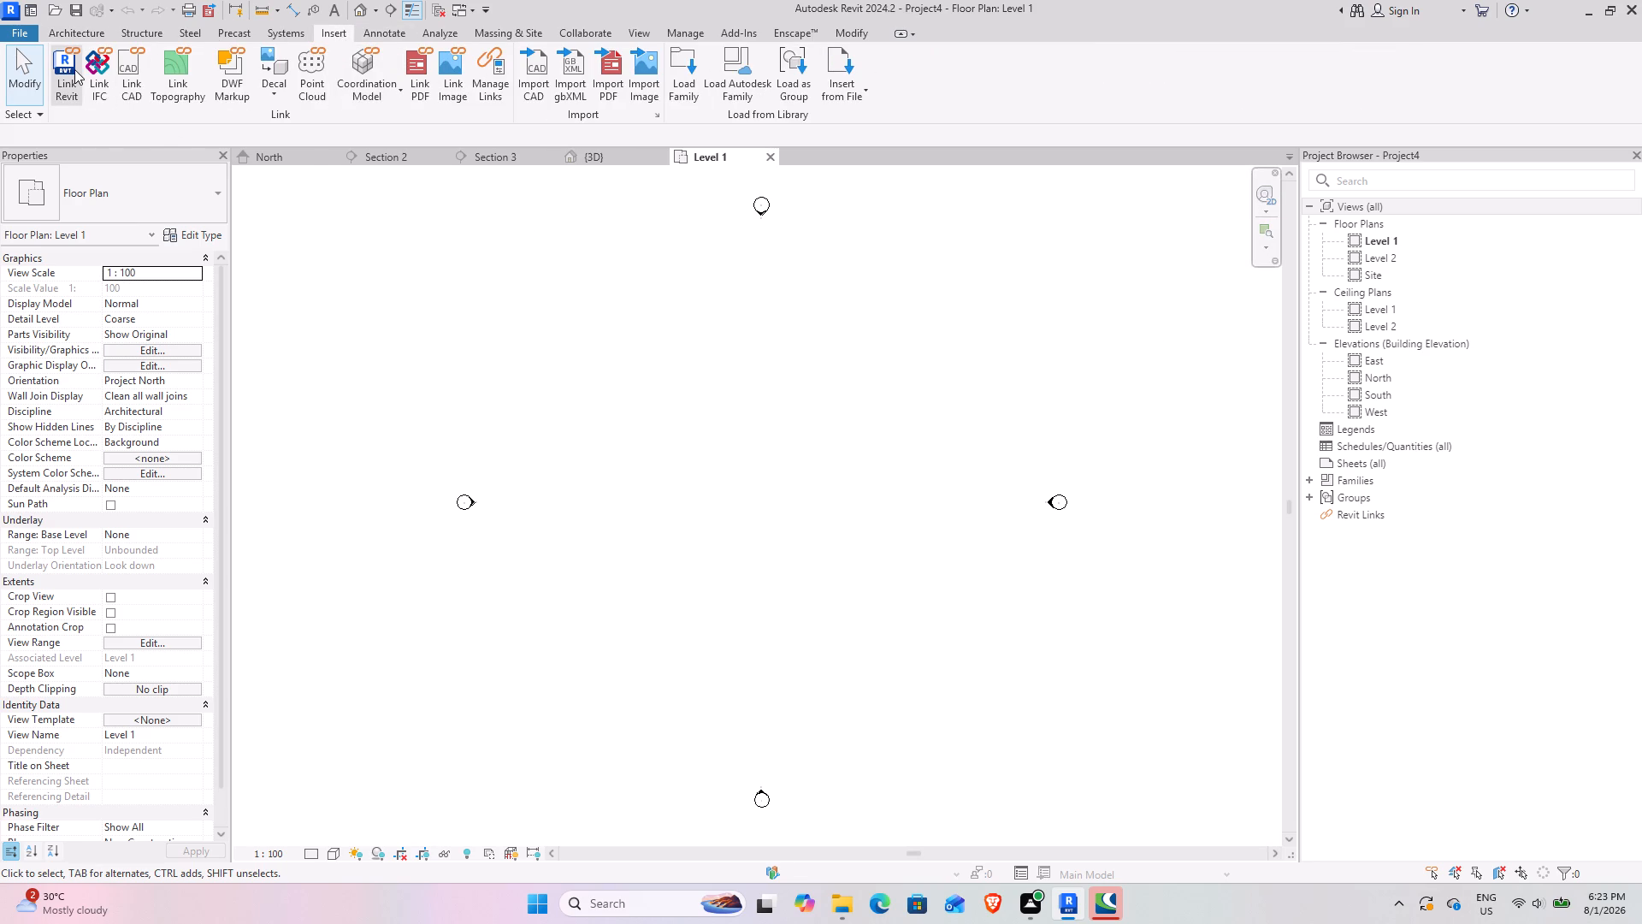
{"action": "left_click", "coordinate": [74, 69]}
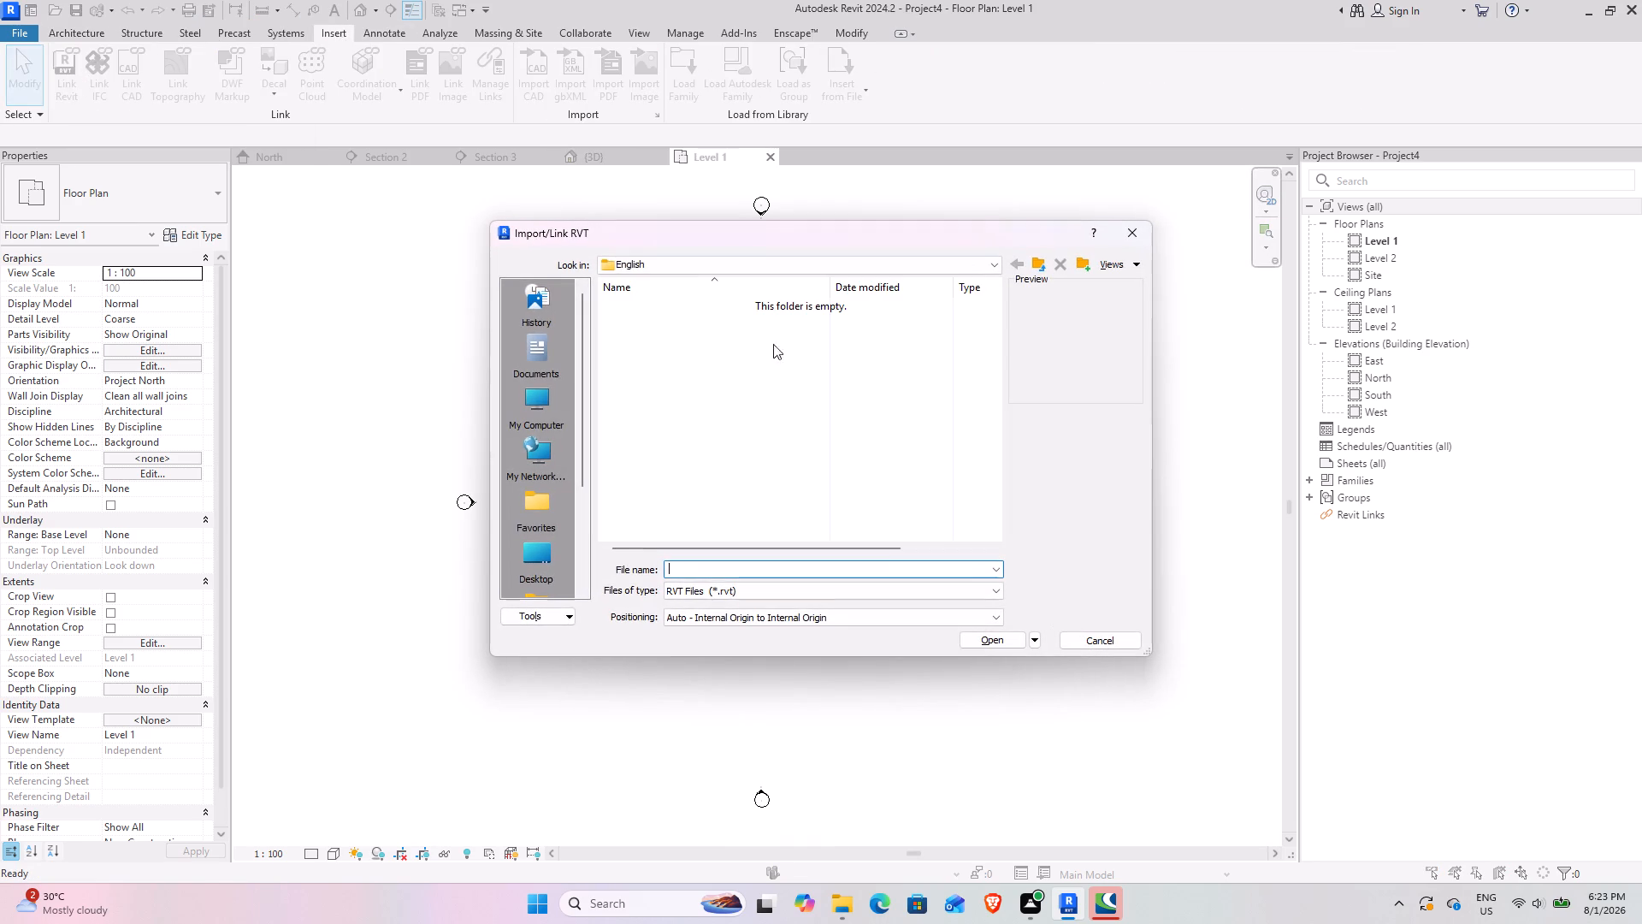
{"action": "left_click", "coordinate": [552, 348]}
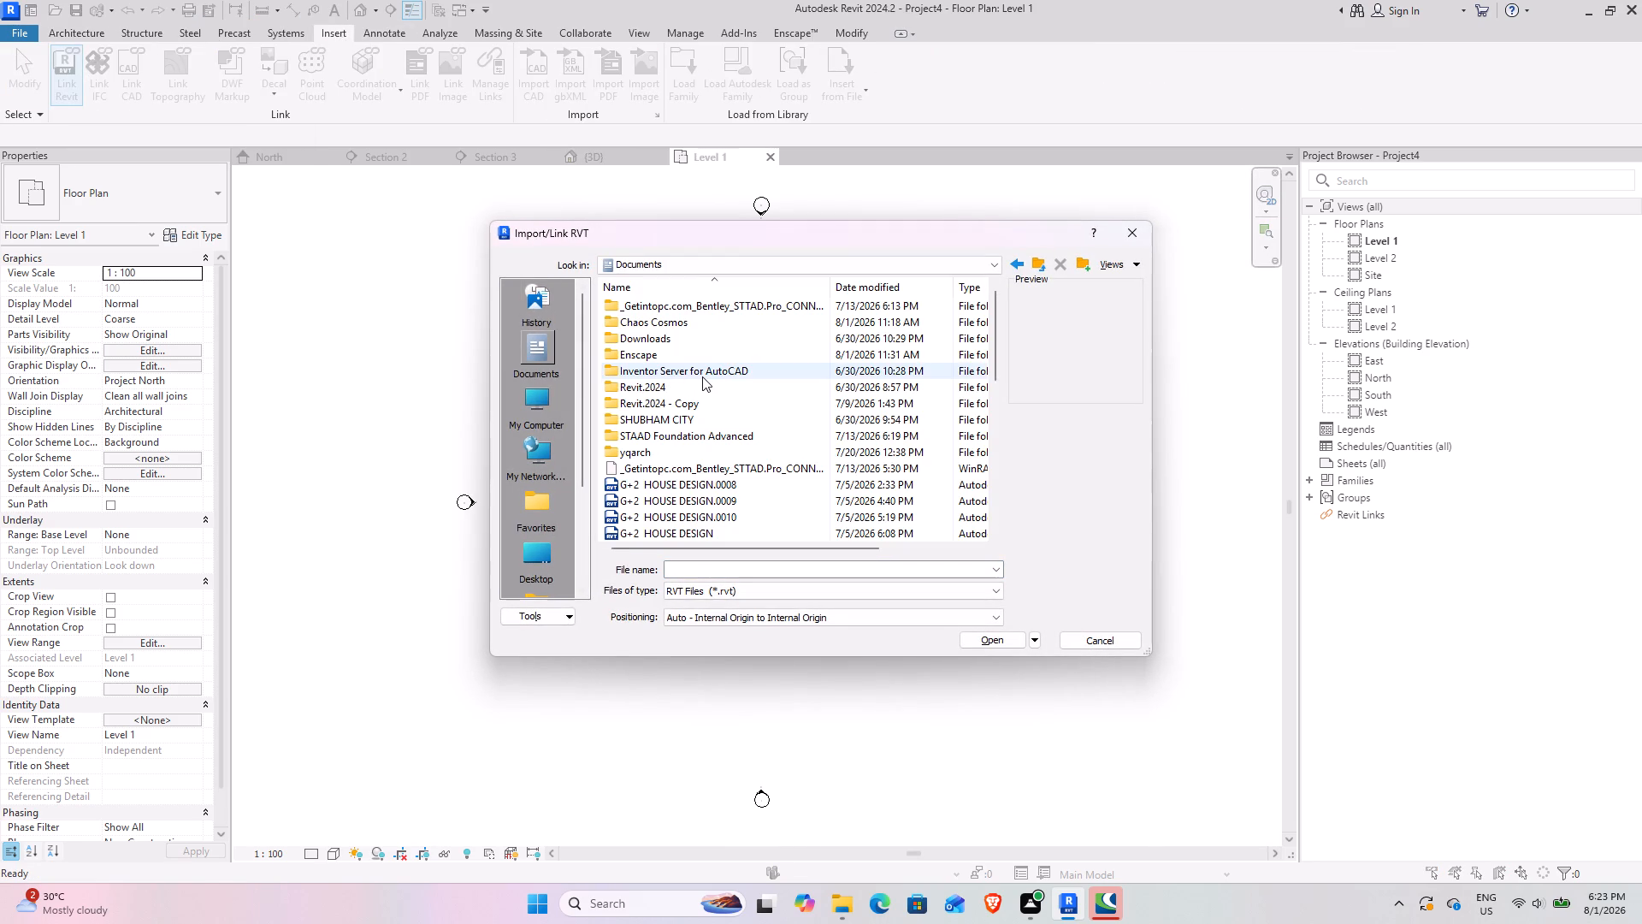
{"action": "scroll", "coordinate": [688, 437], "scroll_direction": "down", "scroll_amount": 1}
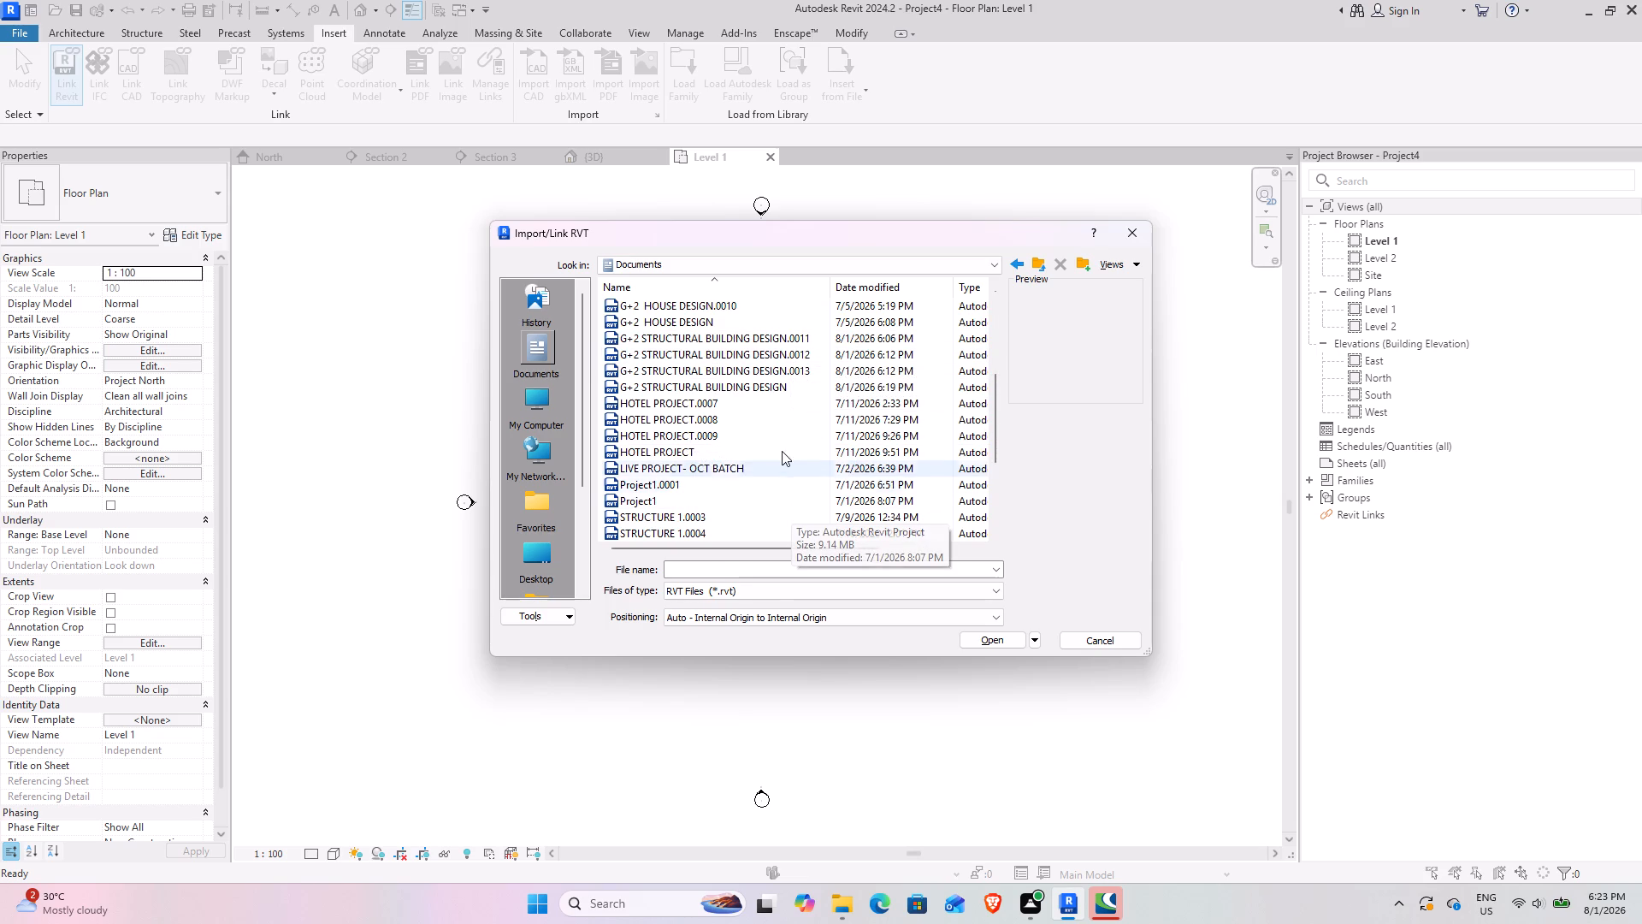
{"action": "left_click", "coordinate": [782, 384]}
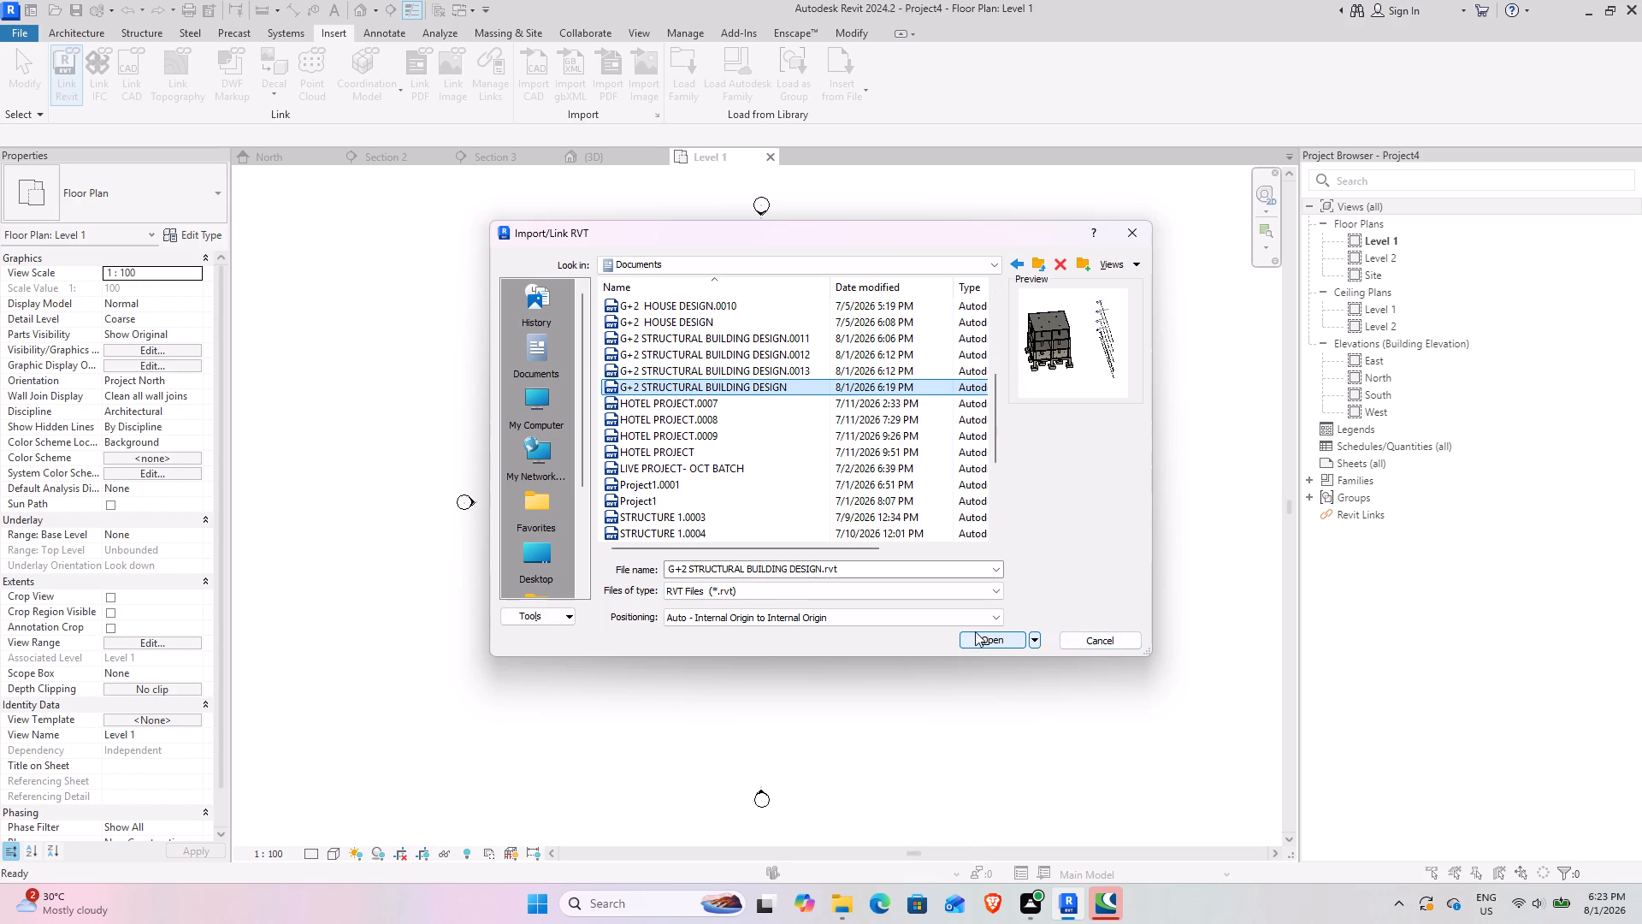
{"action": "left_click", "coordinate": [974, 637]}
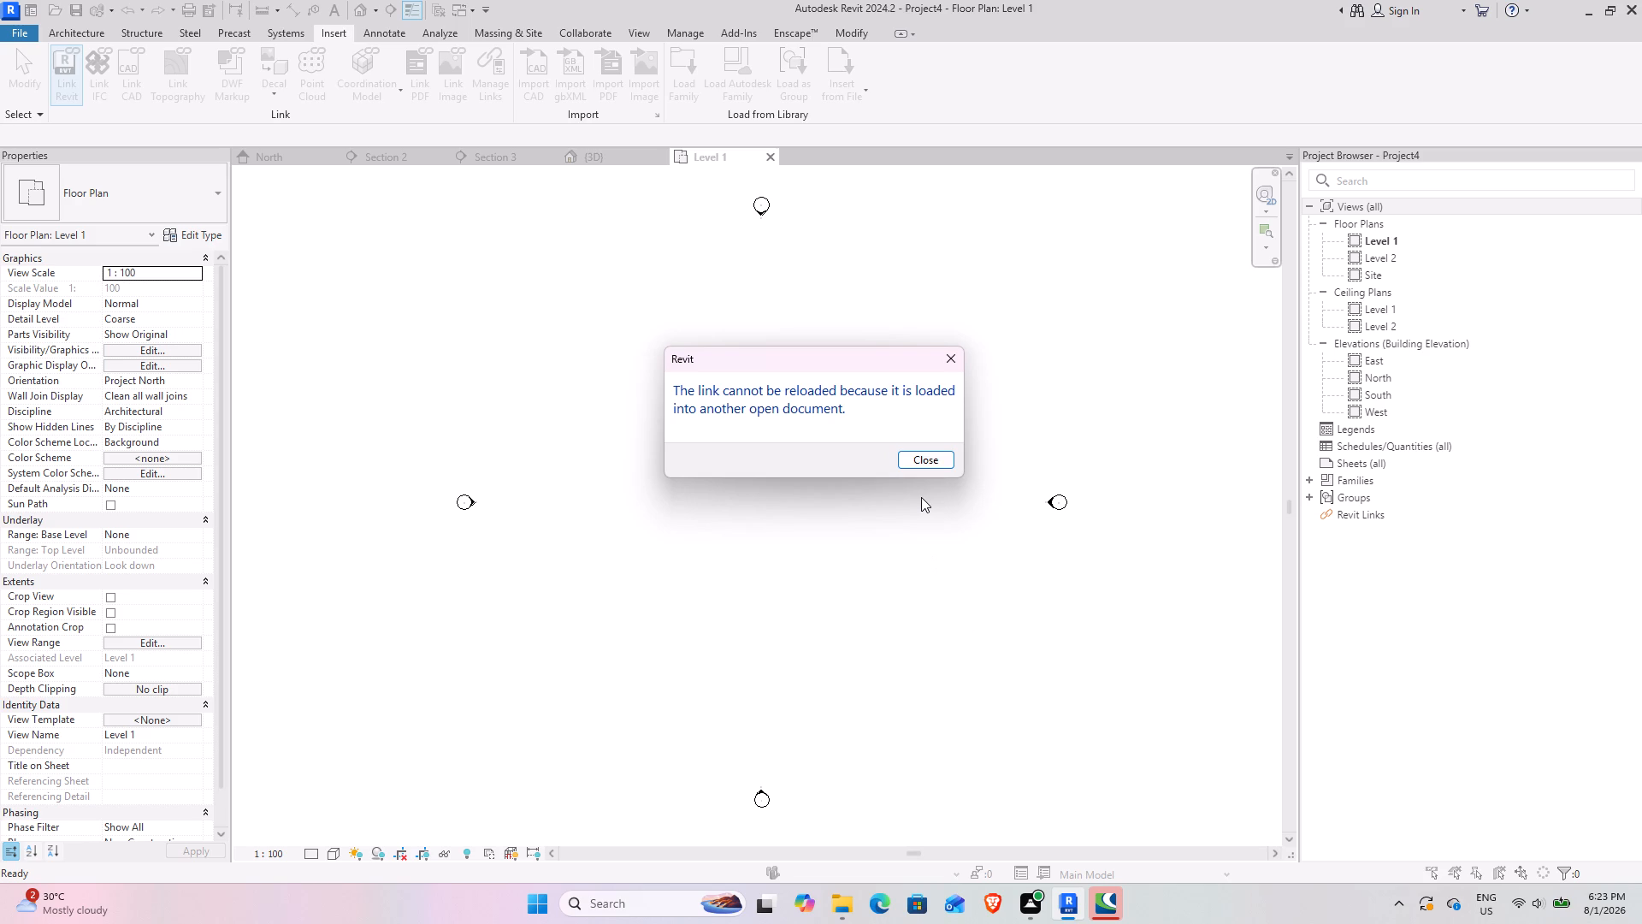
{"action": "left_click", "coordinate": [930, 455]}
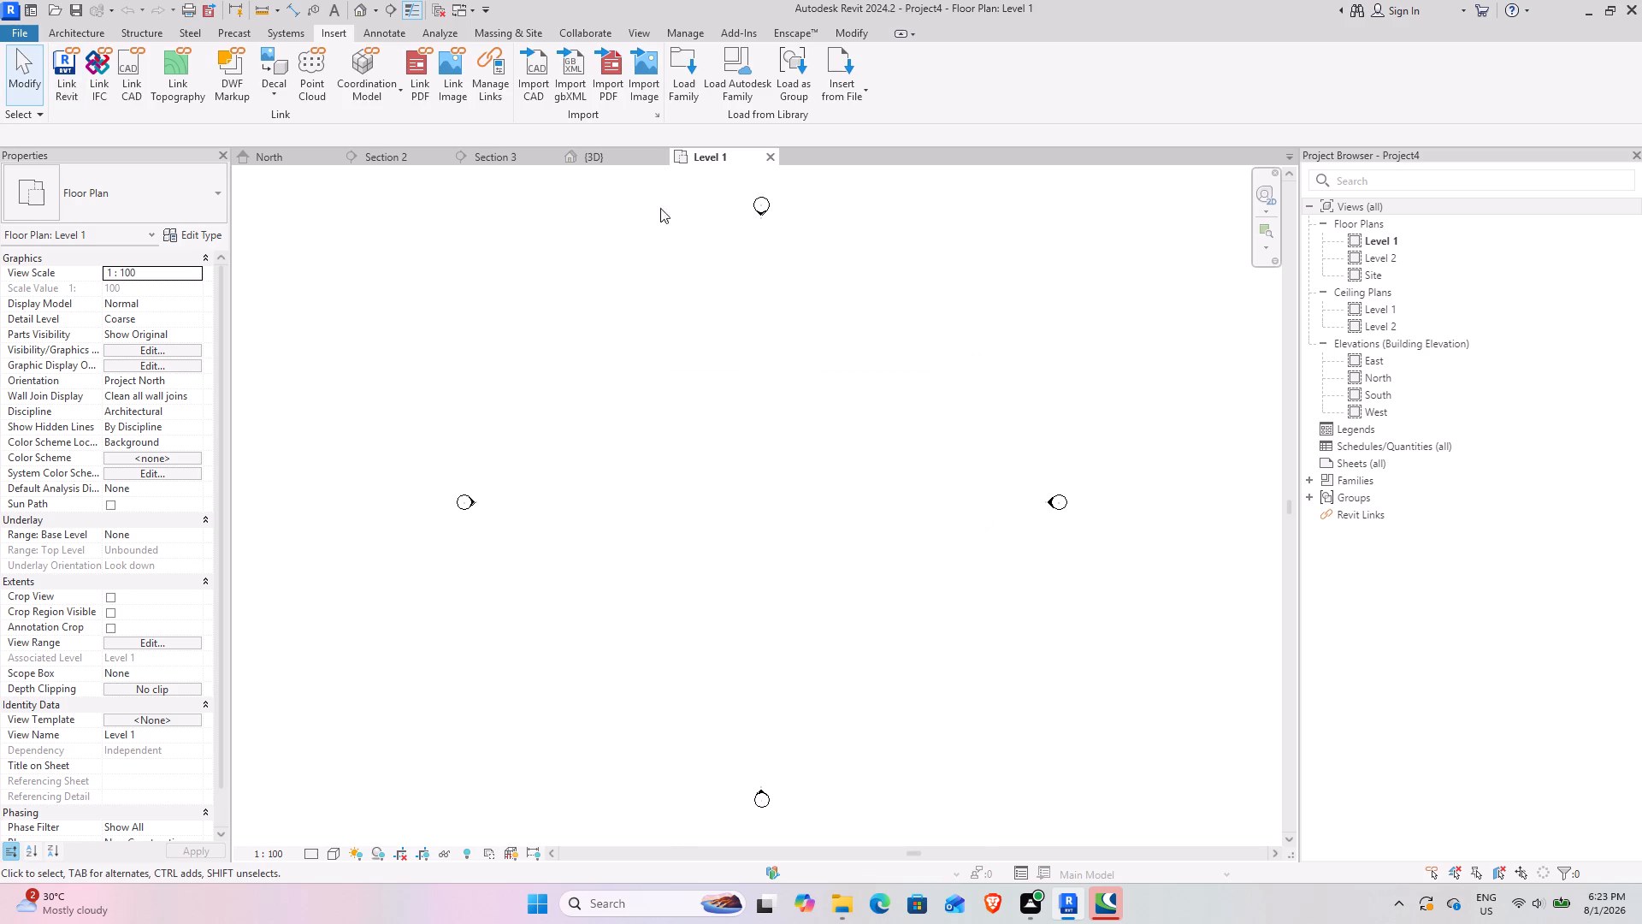
Close the structural model's remaining 3D, Section 3, Section 2 and North views so only the new project stays open.
{"action": "left_click", "coordinate": [659, 156]}
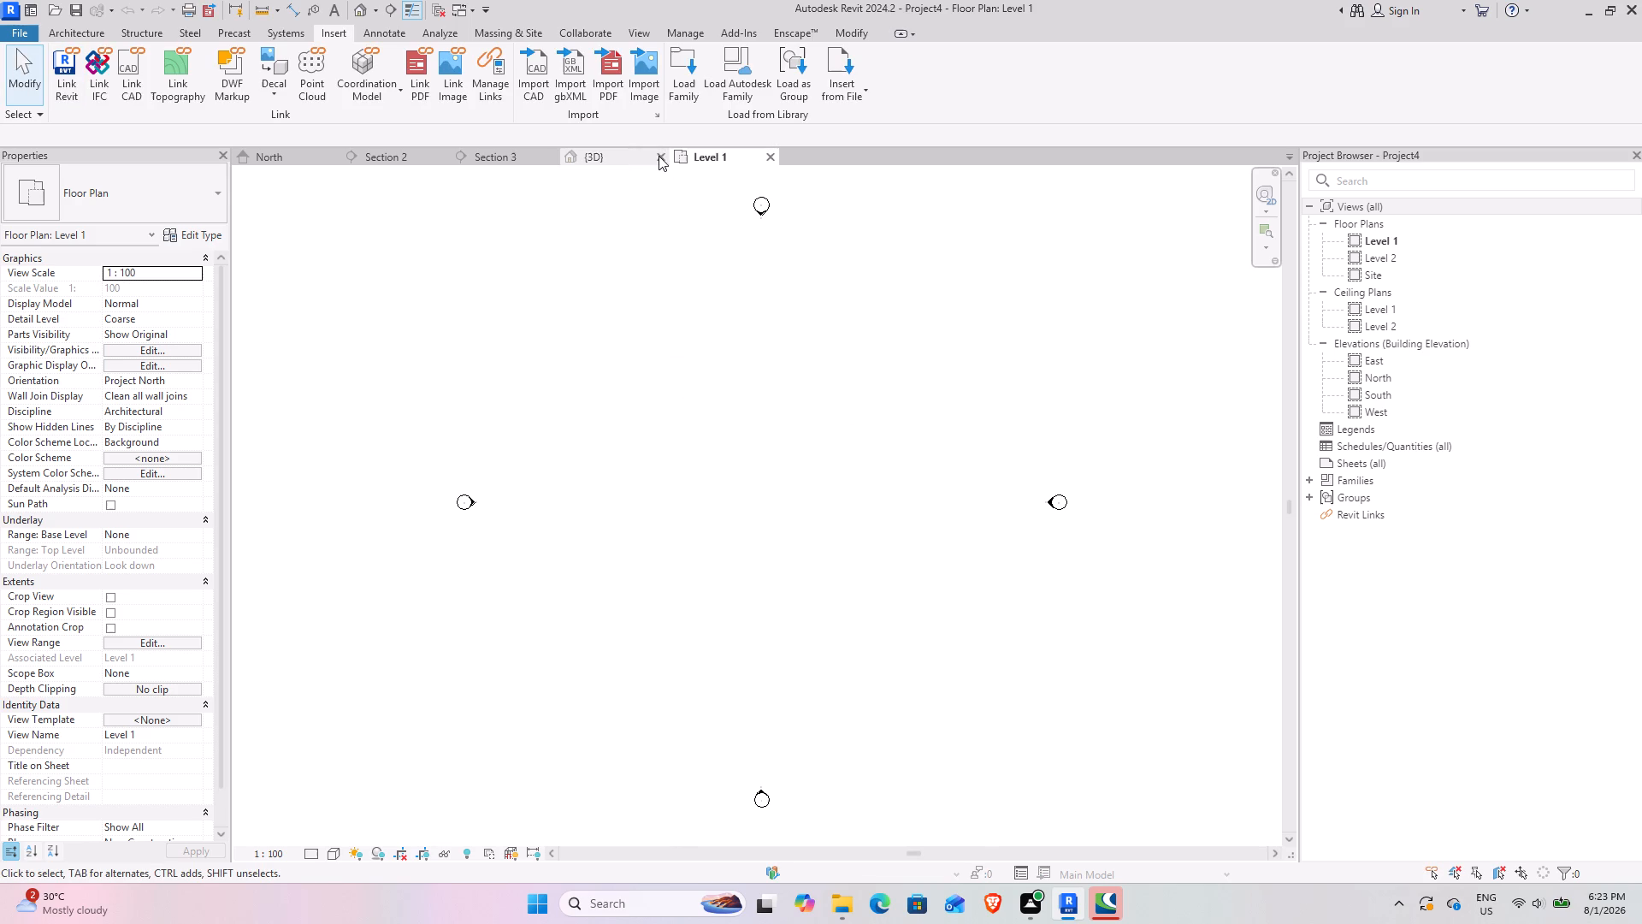
{"action": "left_click", "coordinate": [547, 155]}
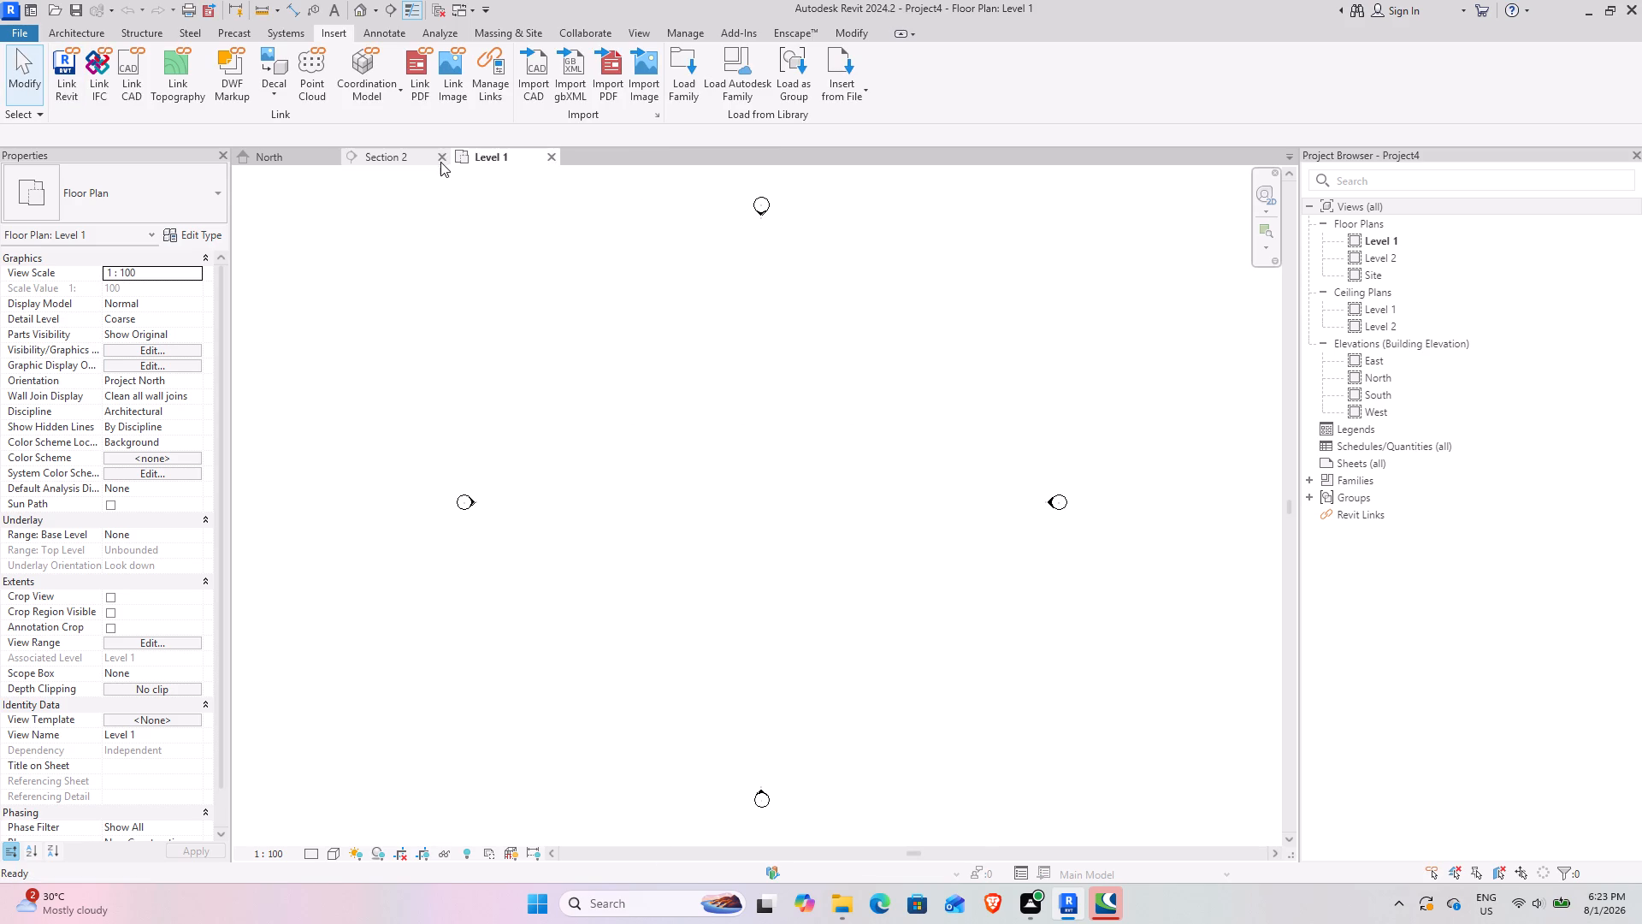
{"action": "left_click", "coordinate": [440, 157]}
{"action": "left_click", "coordinate": [328, 157]}
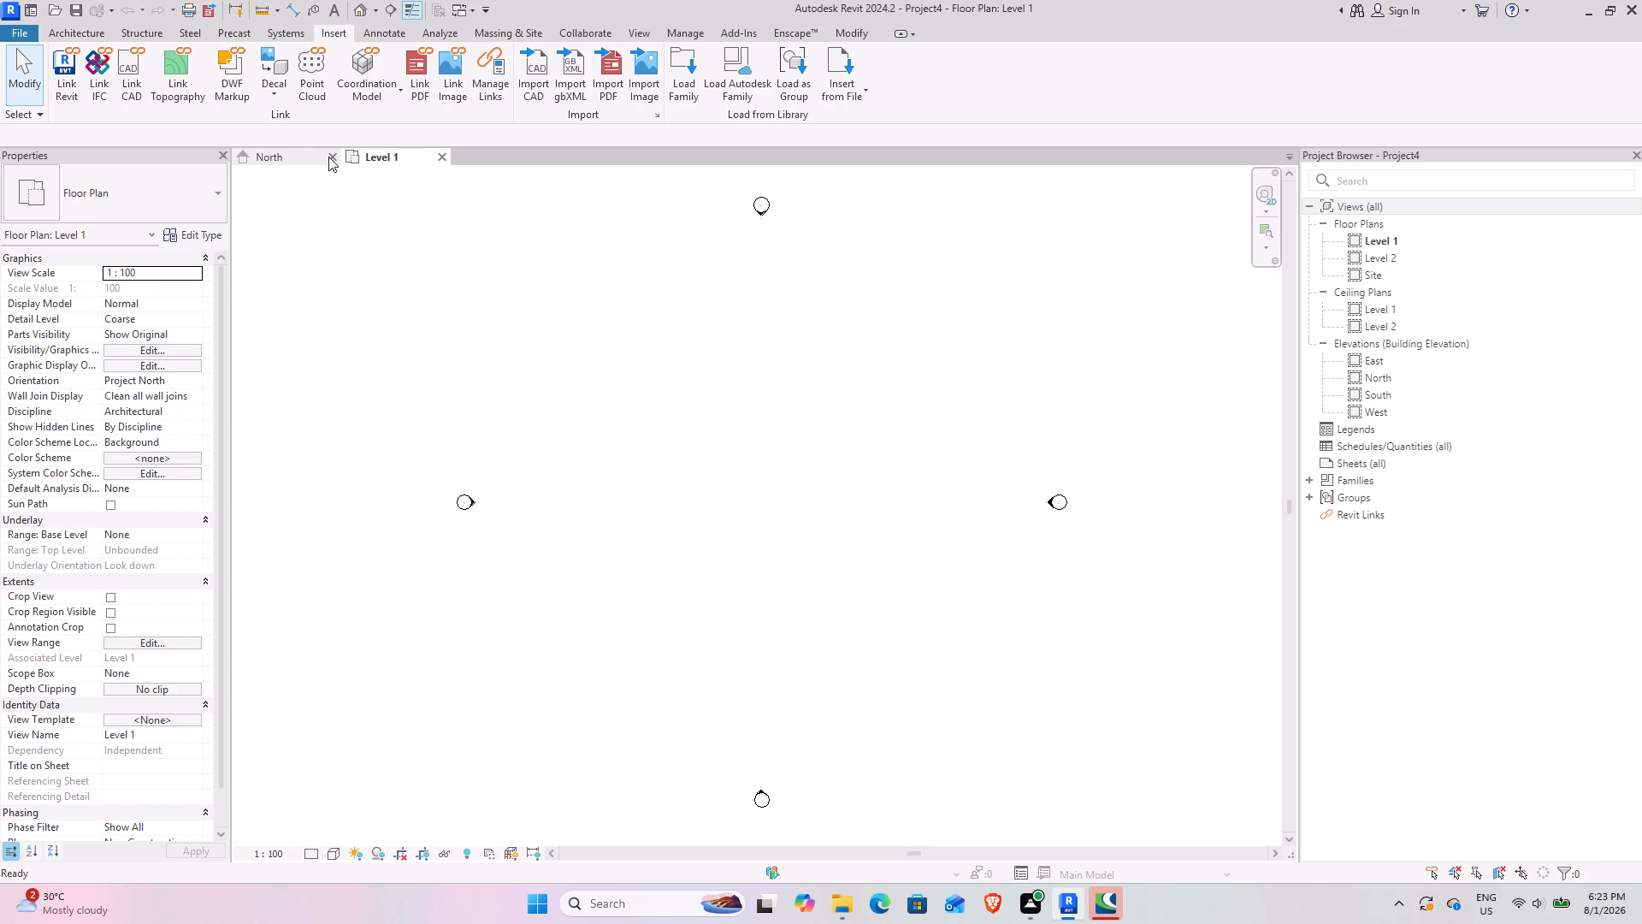
Link the Revit model G+2 STRUCTURAL BUILDING DESIGN from Documents into the Level 1 plan, positioned internal origin to internal origin.
{"action": "left_click", "coordinate": [73, 68]}
{"action": "scroll", "coordinate": [725, 485], "scroll_direction": "down", "scroll_amount": 1}
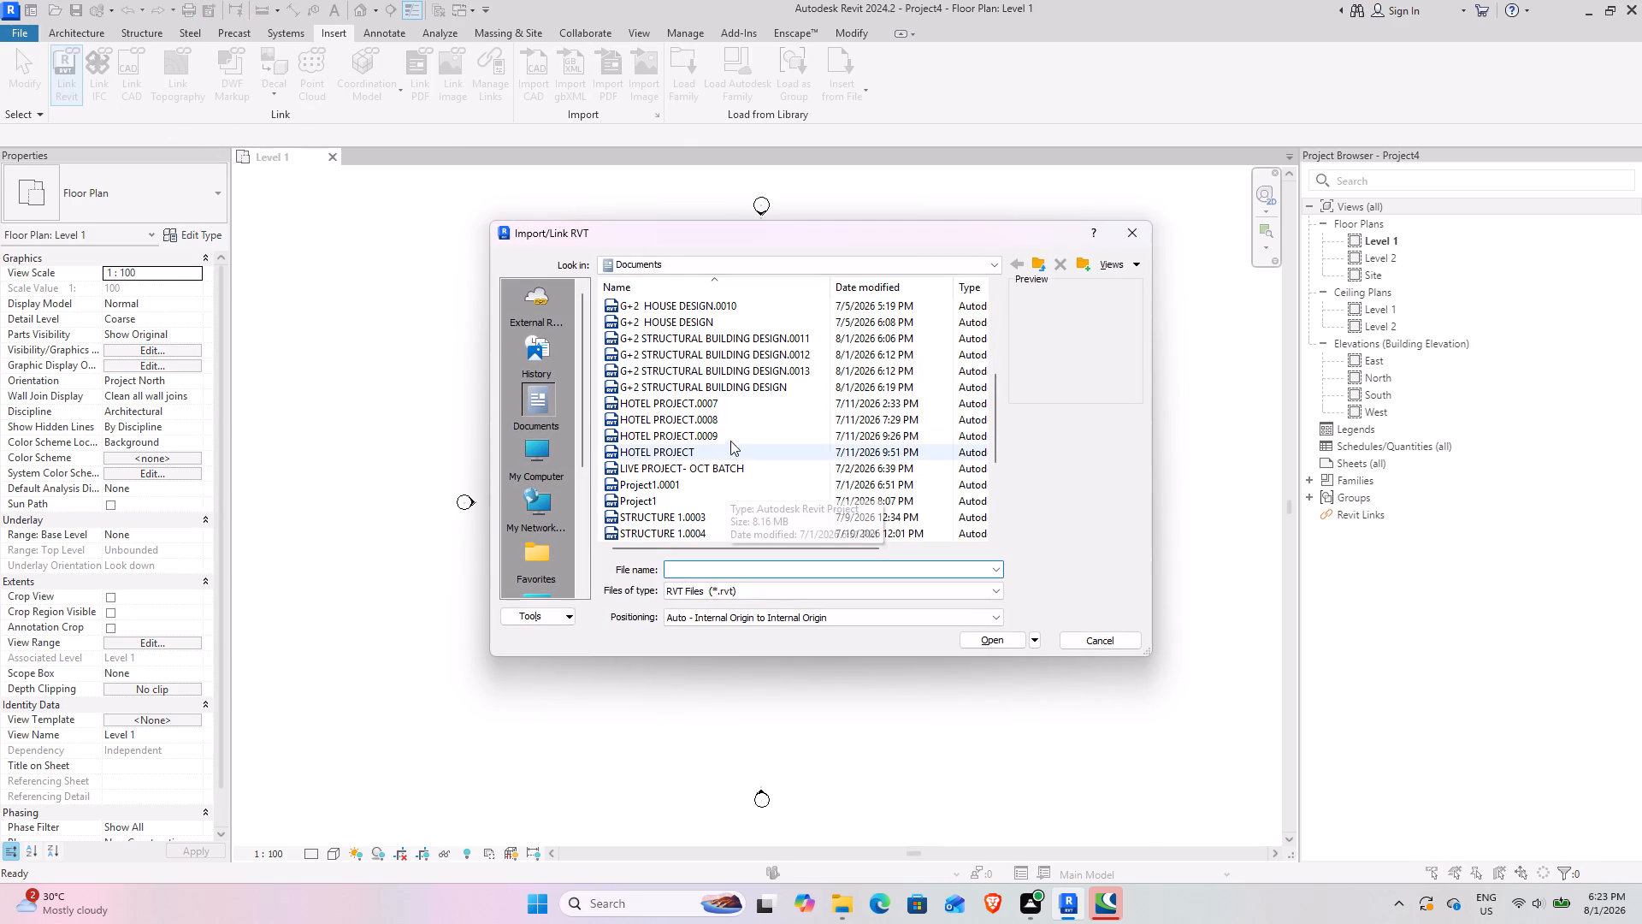
{"action": "left_click", "coordinate": [767, 381]}
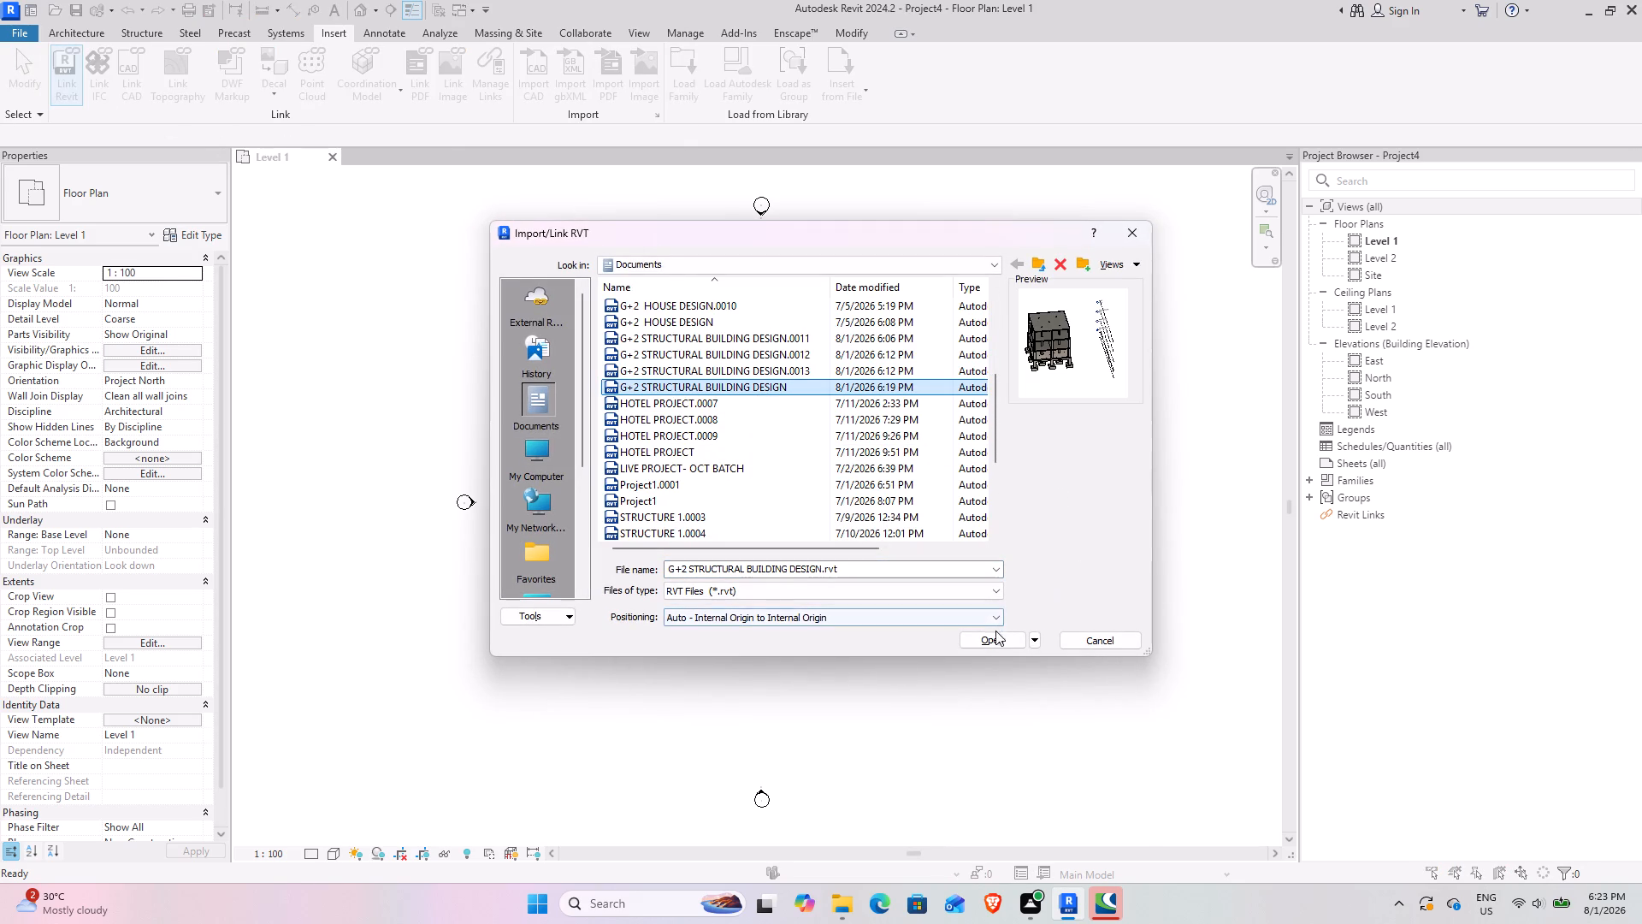
{"action": "left_click", "coordinate": [995, 641]}
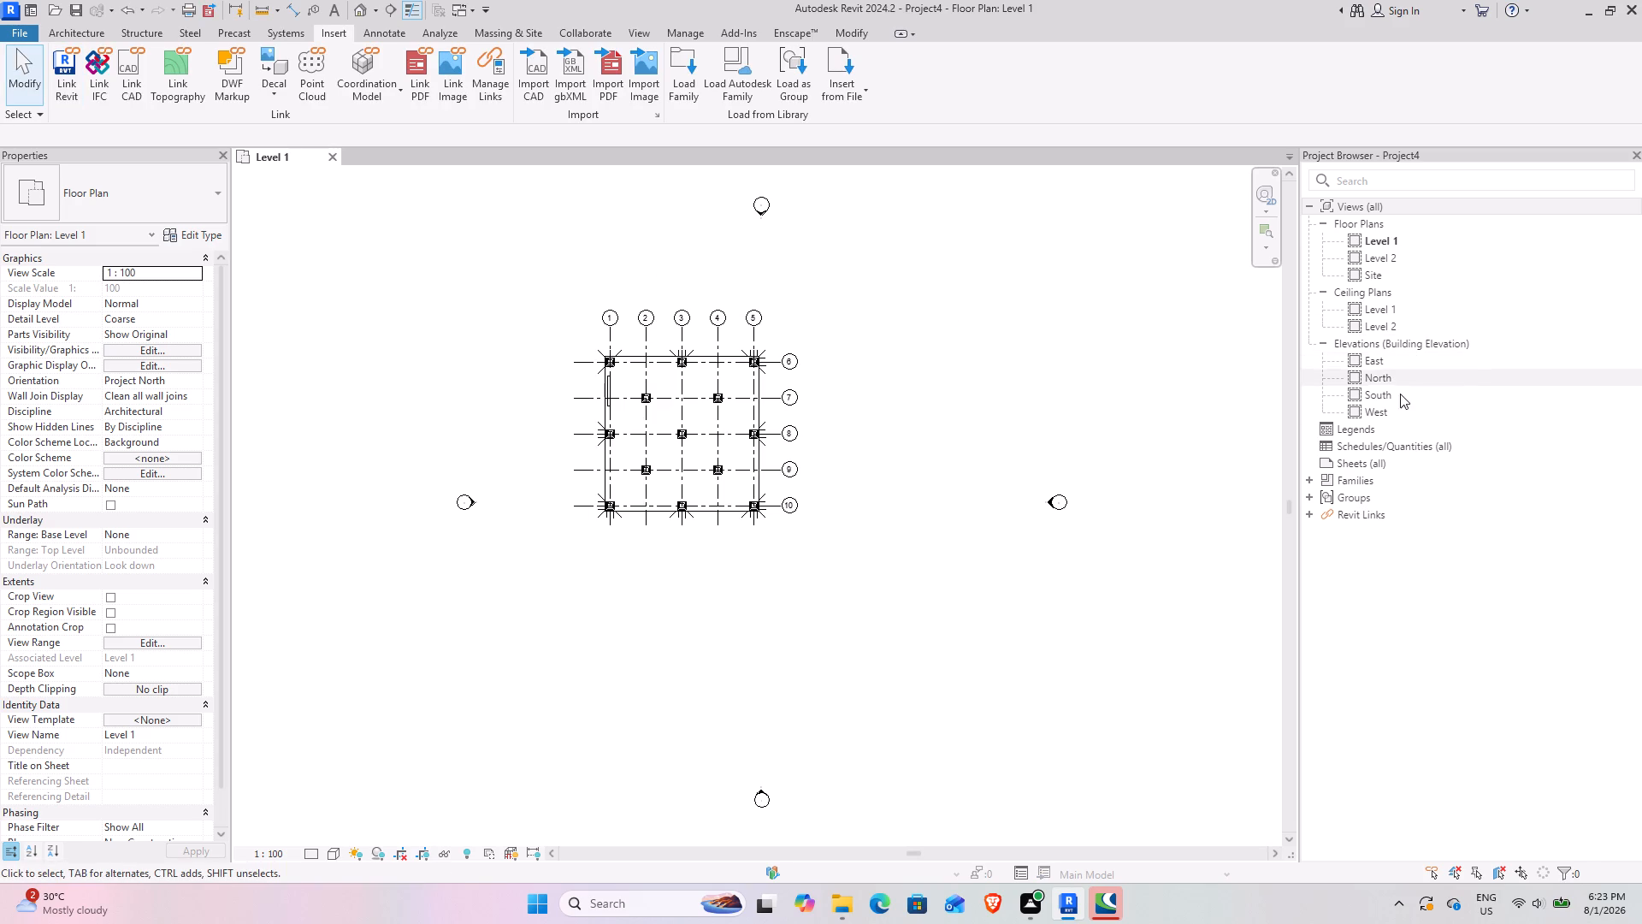
Open the new project's default 3D view and set its visual style to Realistic.
{"action": "left_click", "coordinate": [357, 12]}
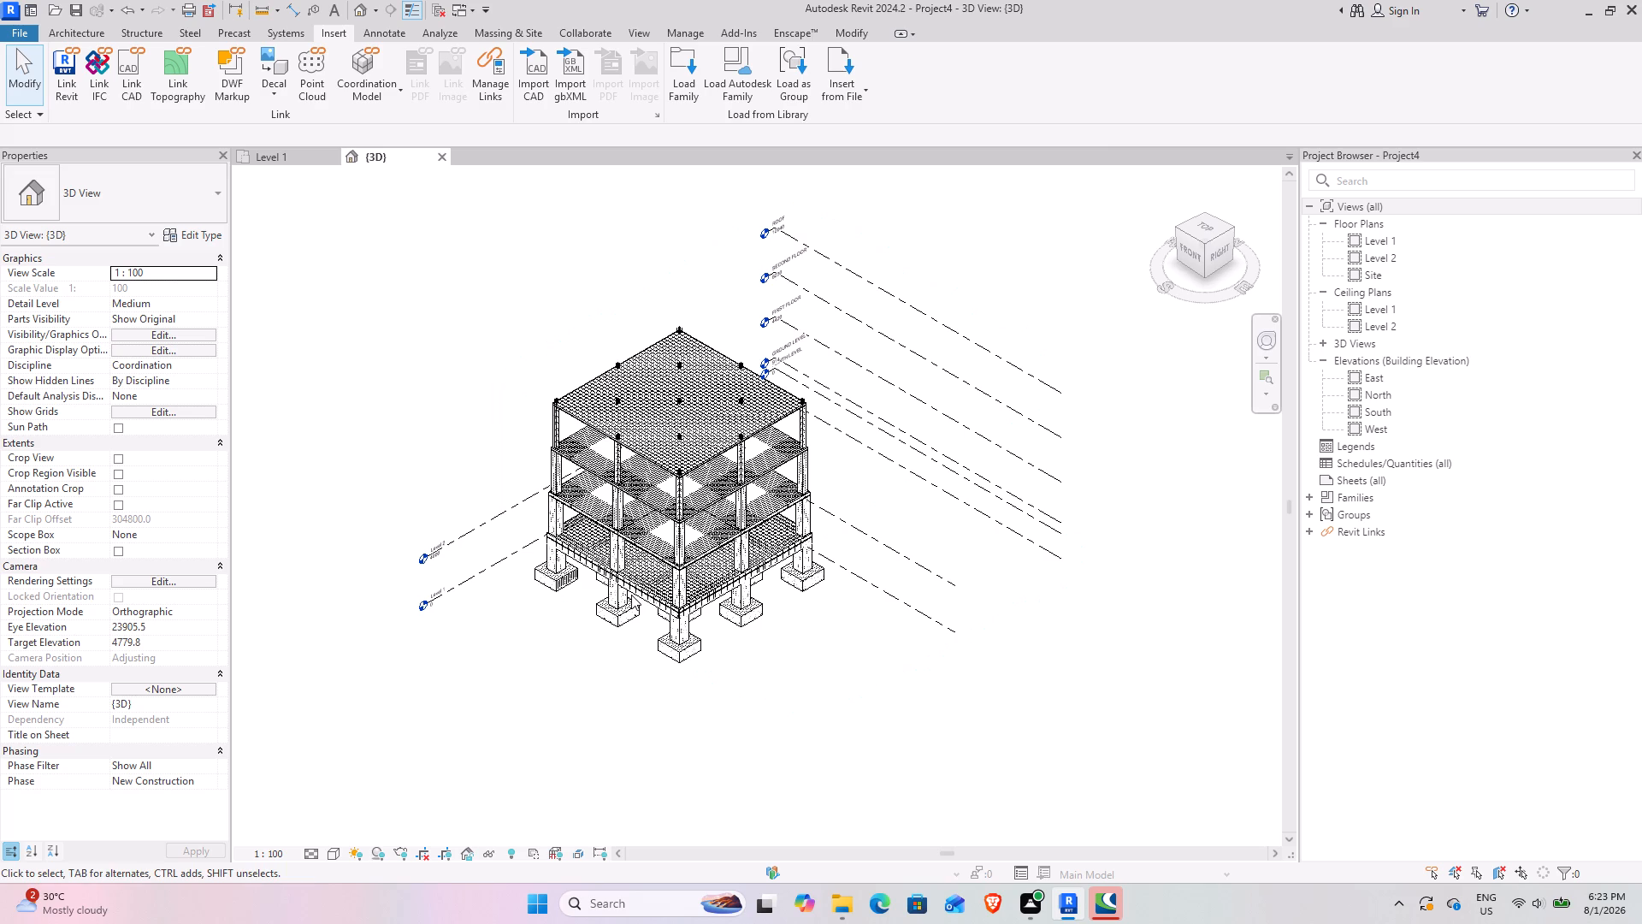
{"action": "middle_click_drag", "start_coordinate": [624, 614], "coordinate": [625, 401], "text": "shift"}
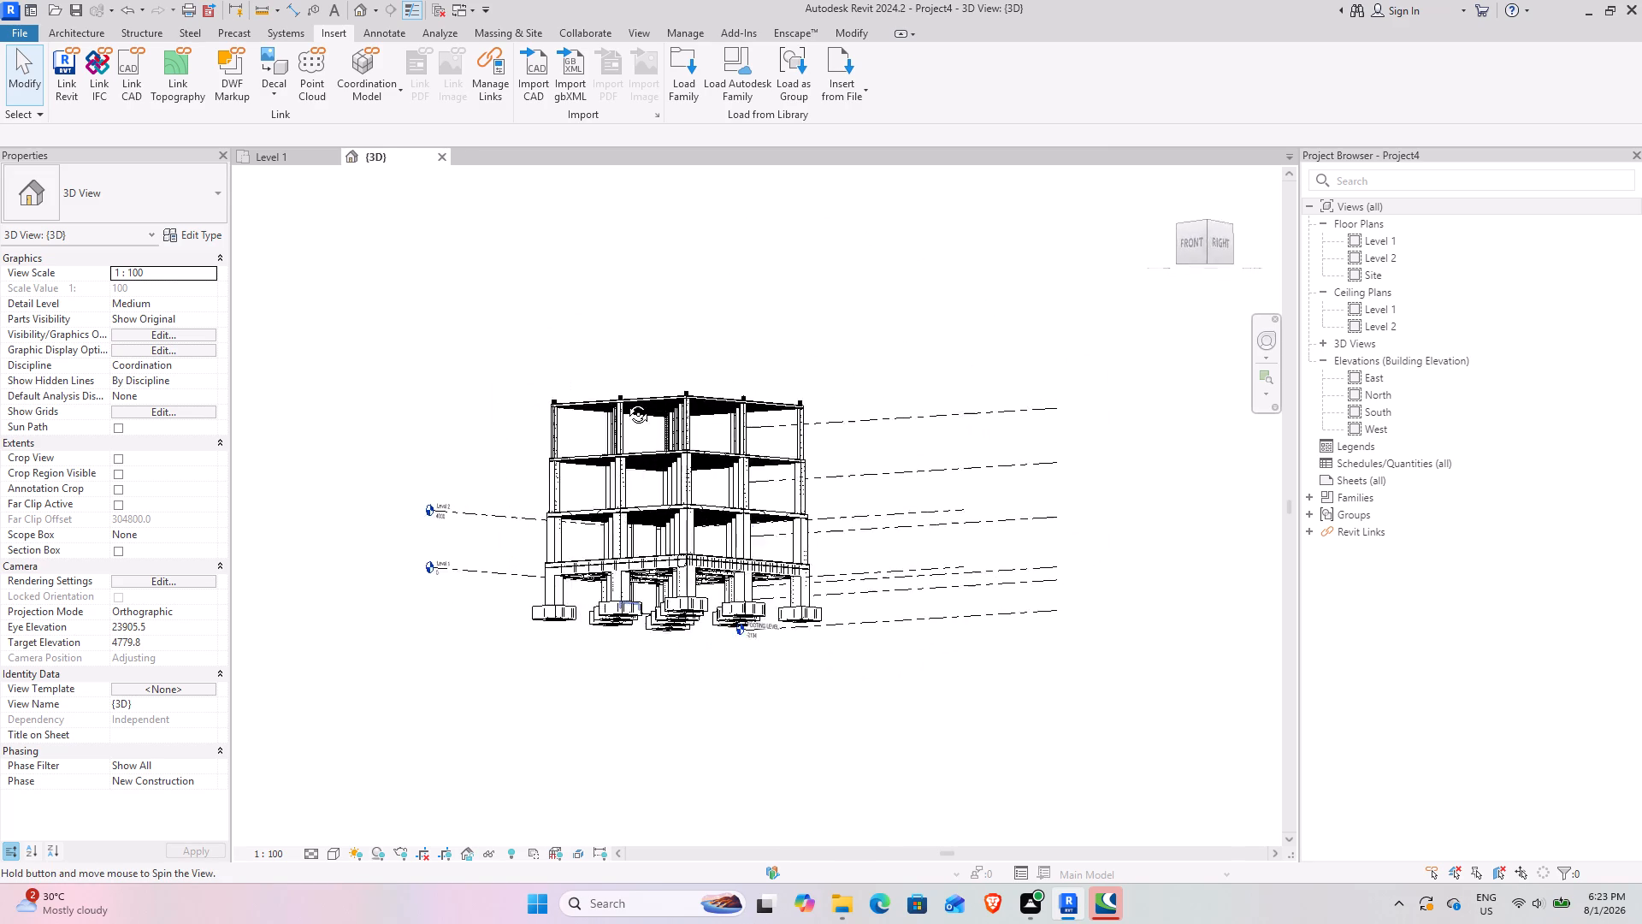
{"action": "middle_click_drag", "start_coordinate": [625, 401], "coordinate": [558, 510], "text": "shift"}
{"action": "left_click", "coordinate": [327, 853]}
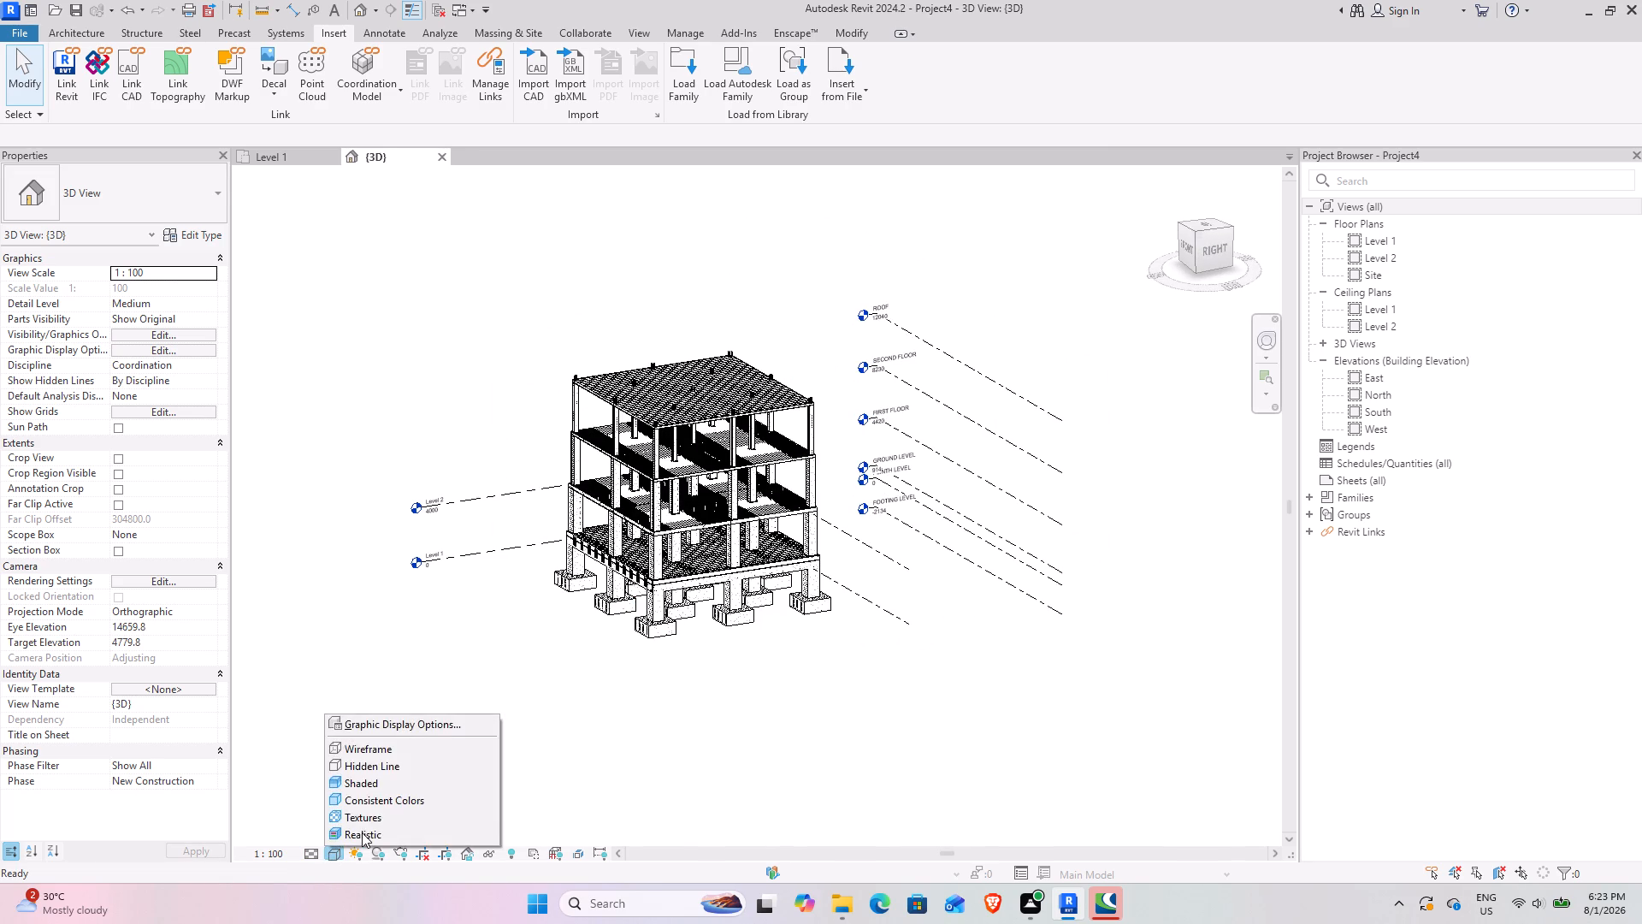
{"action": "left_click", "coordinate": [362, 832]}
Examine the linked structural model in the 3D view from several sides, including its slabs, columns, footings and roof.
{"action": "scroll", "coordinate": [704, 623], "scroll_direction": "up", "scroll_amount": 2}
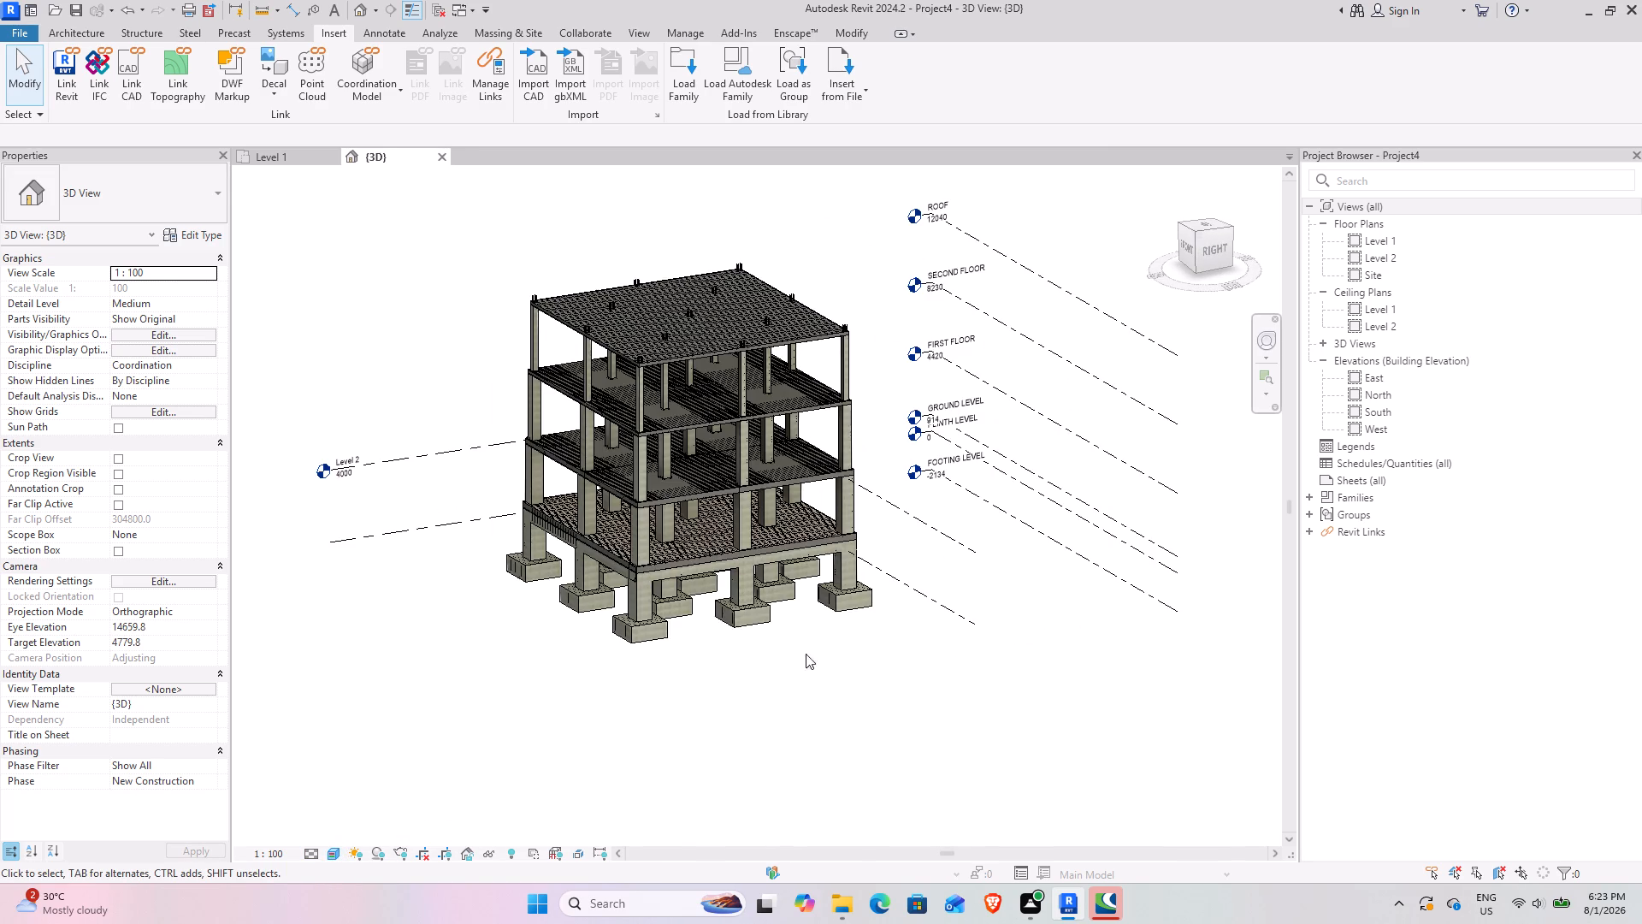
{"action": "middle_click_drag", "start_coordinate": [839, 660], "coordinate": [925, 596], "text": "shift"}
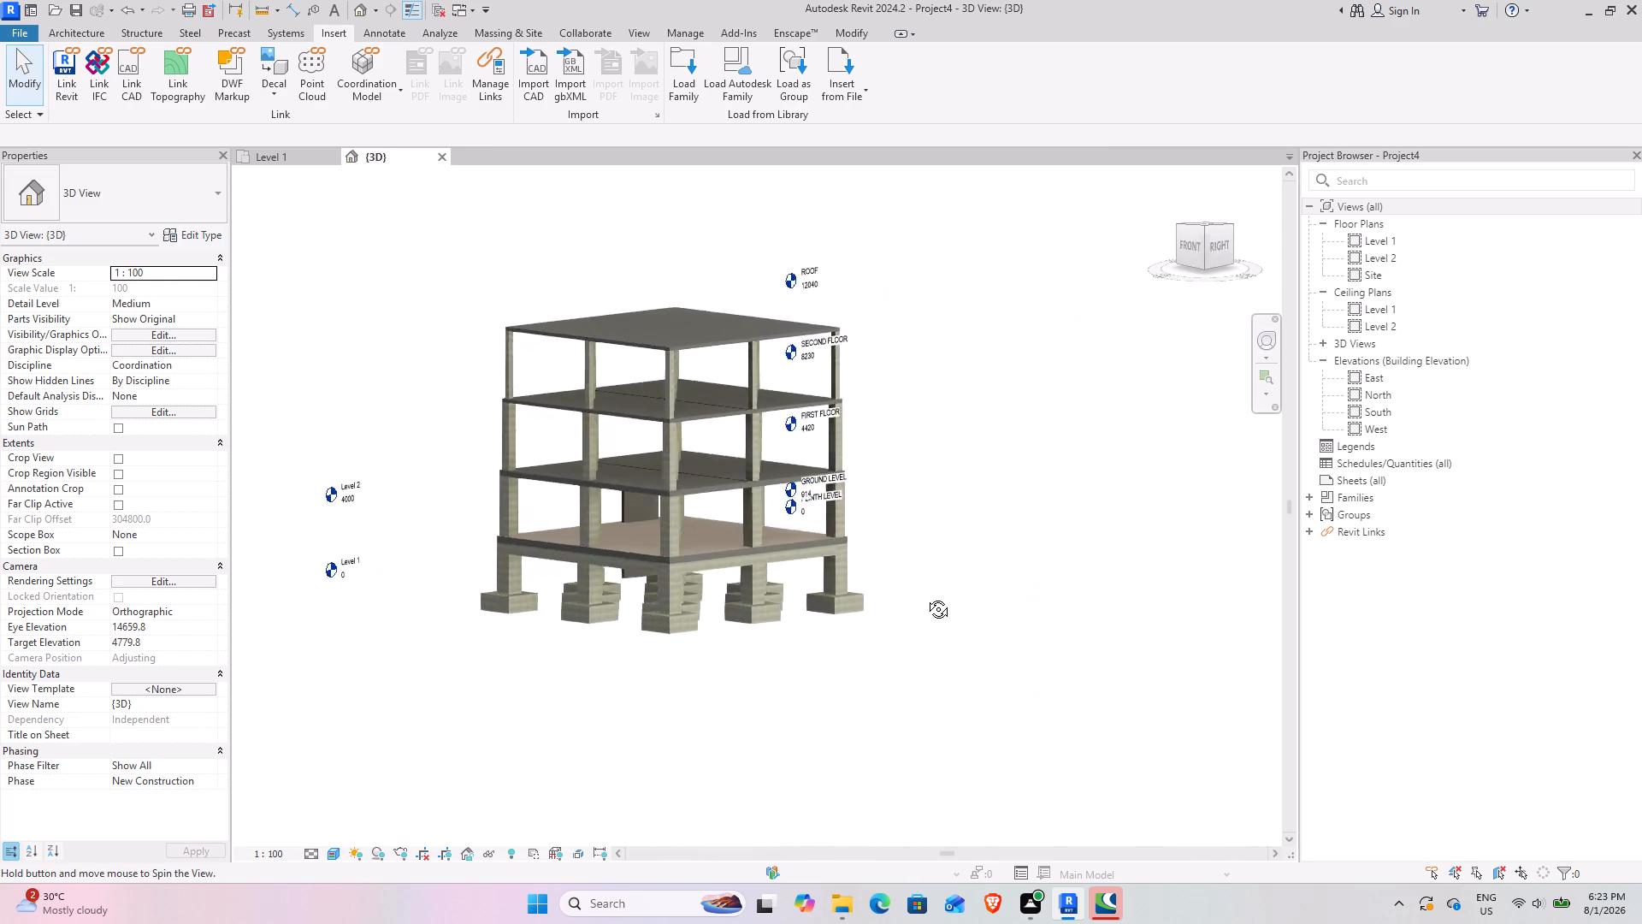
{"action": "middle_click_drag", "start_coordinate": [925, 596], "coordinate": [938, 646], "text": "shift"}
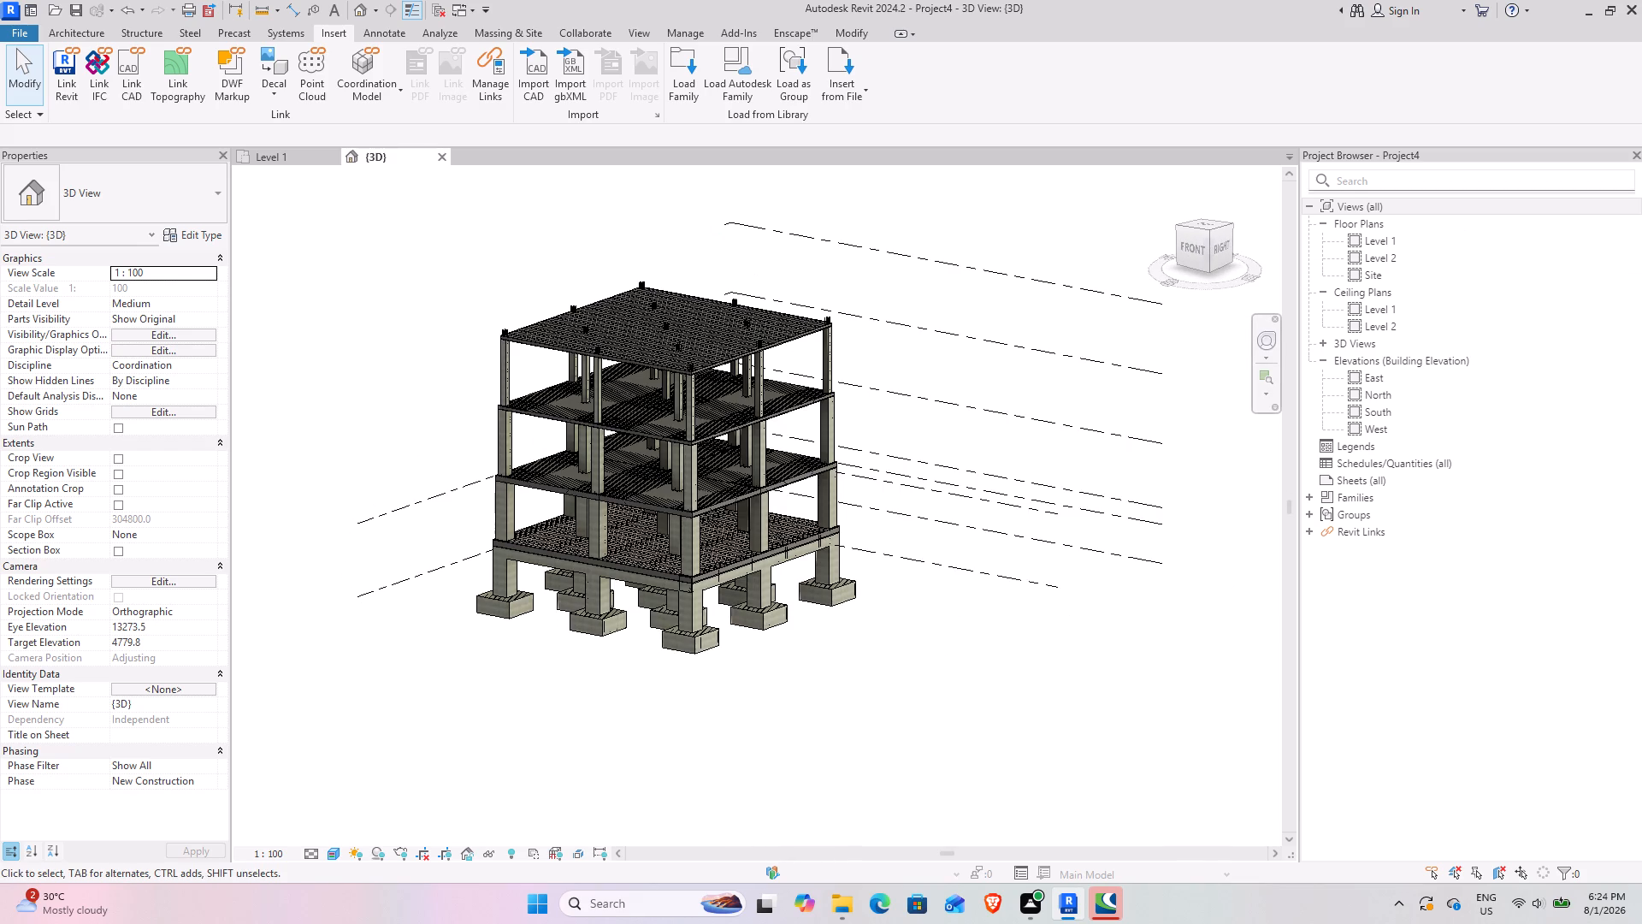
{"action": "double_click", "coordinate": [1404, 346]}
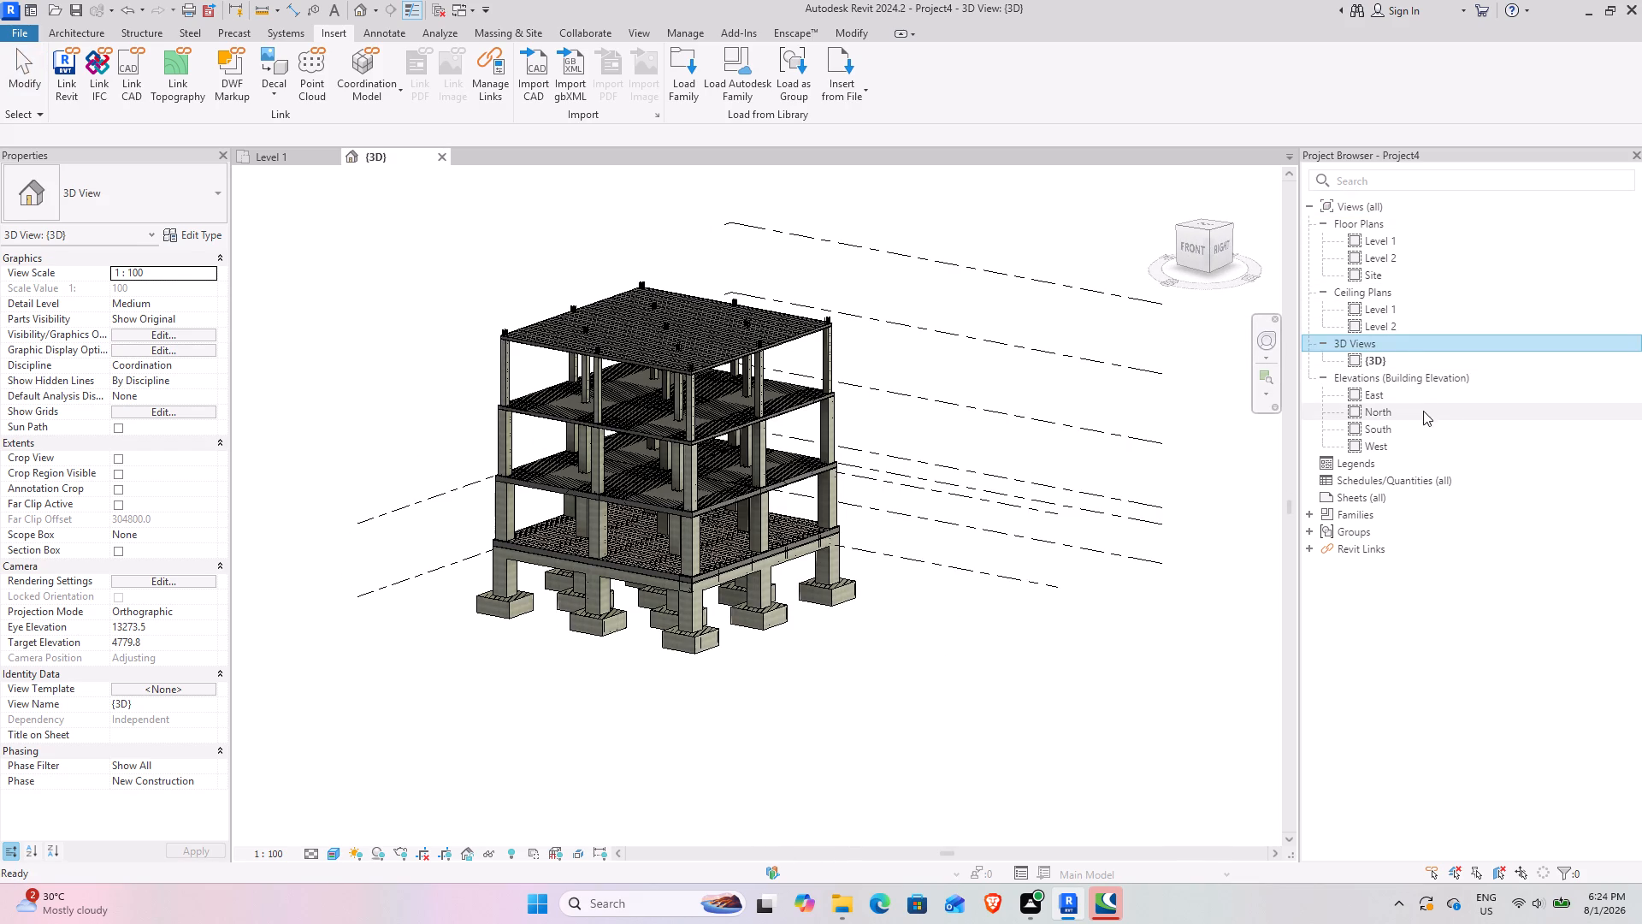
{"action": "middle_click_drag", "start_coordinate": [736, 582], "coordinate": [848, 492], "text": "shift"}
{"action": "middle_click_drag", "start_coordinate": [629, 590], "coordinate": [762, 514], "text": "shift"}
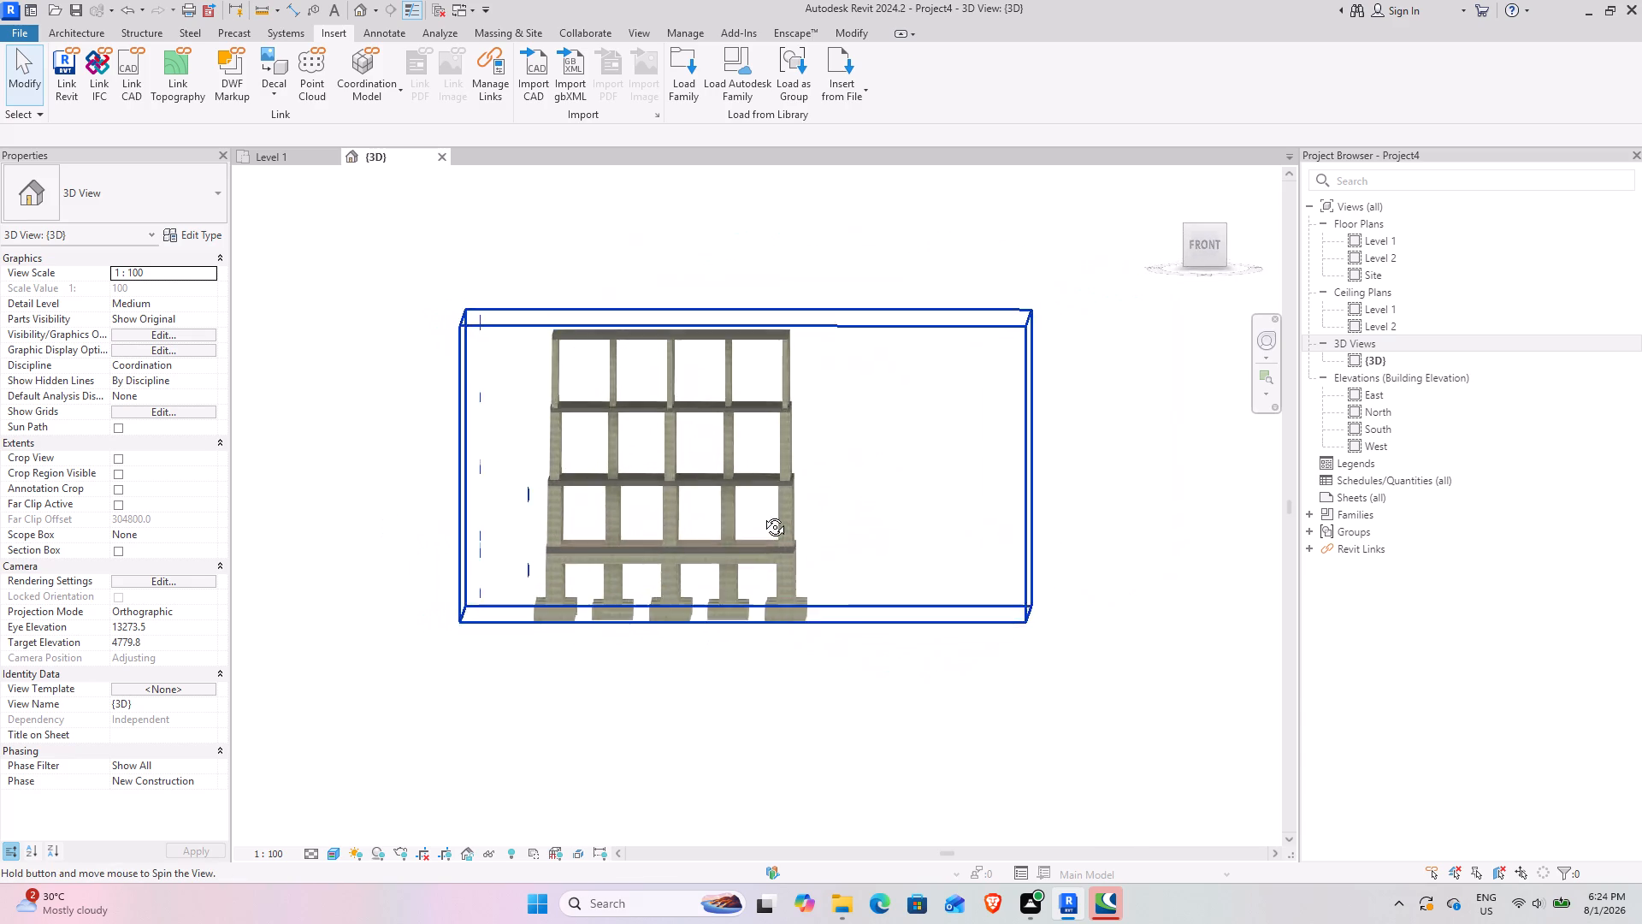
{"action": "middle_click_drag", "start_coordinate": [762, 514], "coordinate": [633, 635], "text": "shift"}
{"action": "left_click", "coordinate": [700, 756]}
{"action": "middle_click_drag", "start_coordinate": [626, 491], "coordinate": [654, 420], "text": "shift"}
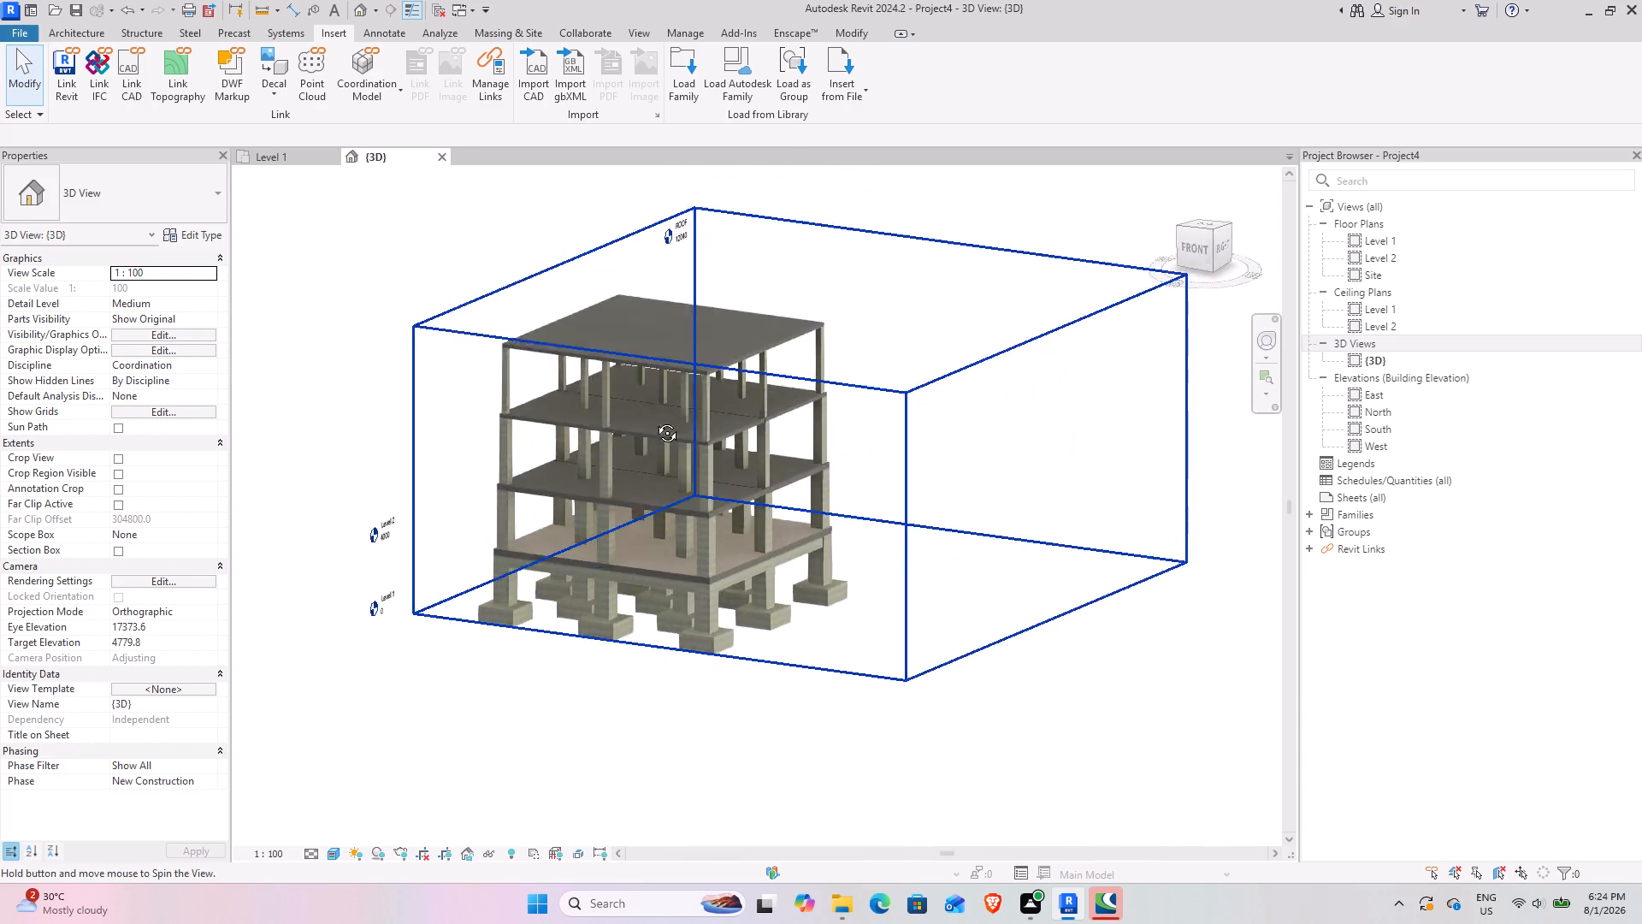
{"action": "middle_click_drag", "start_coordinate": [654, 420], "coordinate": [653, 406], "text": "shift"}
{"action": "scroll", "coordinate": [640, 327], "scroll_direction": "up", "scroll_amount": 7}
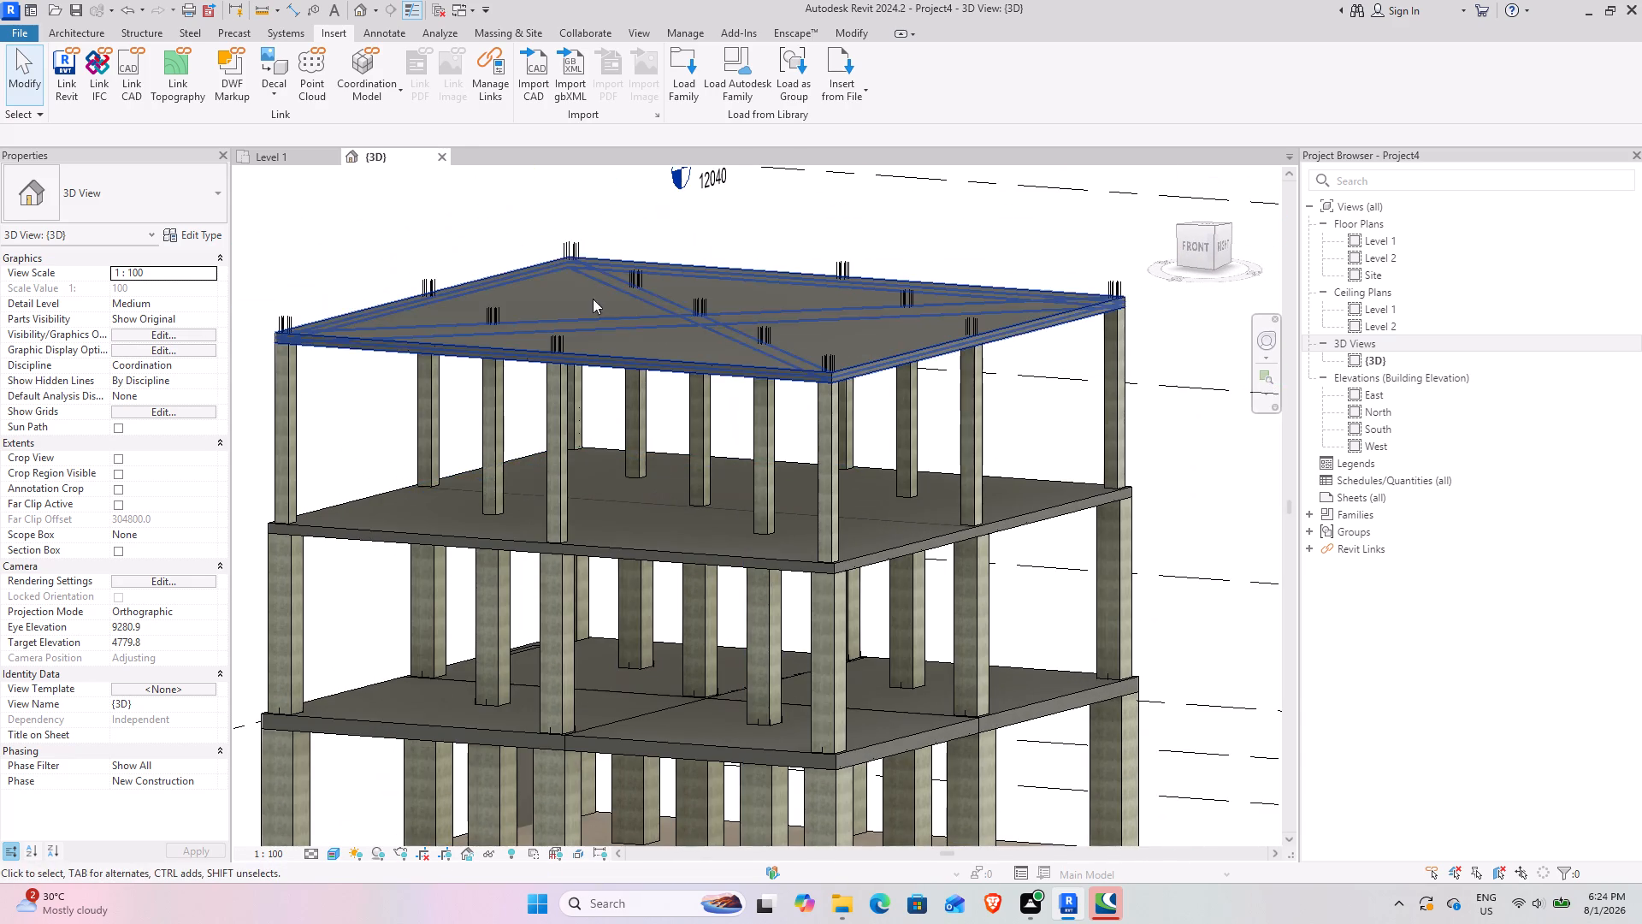
Examine the linked structural model in 3D, from the whole frame with its footings to the lower-storey columns and slabs.
{"action": "scroll", "coordinate": [722, 429], "scroll_direction": "down", "scroll_amount": 3}
{"action": "middle_click_drag", "start_coordinate": [678, 601], "coordinate": [702, 547], "text": "shift"}
{"action": "middle_click_drag", "start_coordinate": [752, 597], "coordinate": [662, 696], "text": "shift"}
{"action": "scroll", "coordinate": [705, 690], "scroll_direction": "down", "scroll_amount": 3}
{"action": "middle_click_drag", "start_coordinate": [694, 686], "coordinate": [758, 567]}
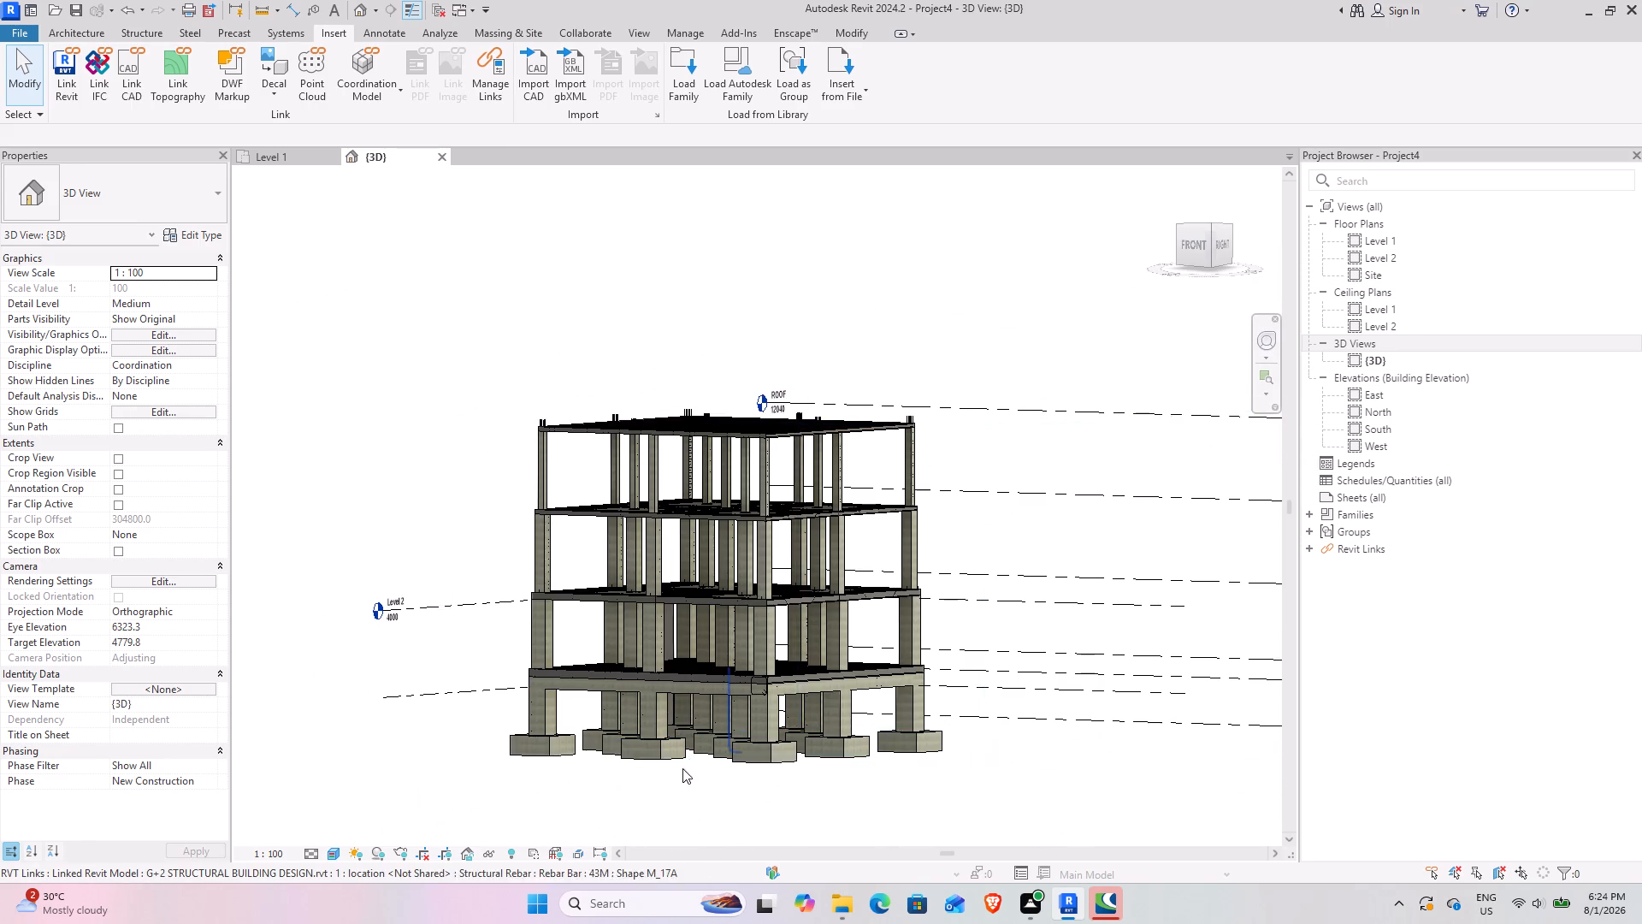
{"action": "scroll", "coordinate": [891, 653], "scroll_direction": "down", "scroll_amount": 3}
{"action": "middle_click_drag", "start_coordinate": [861, 672], "coordinate": [750, 700]}
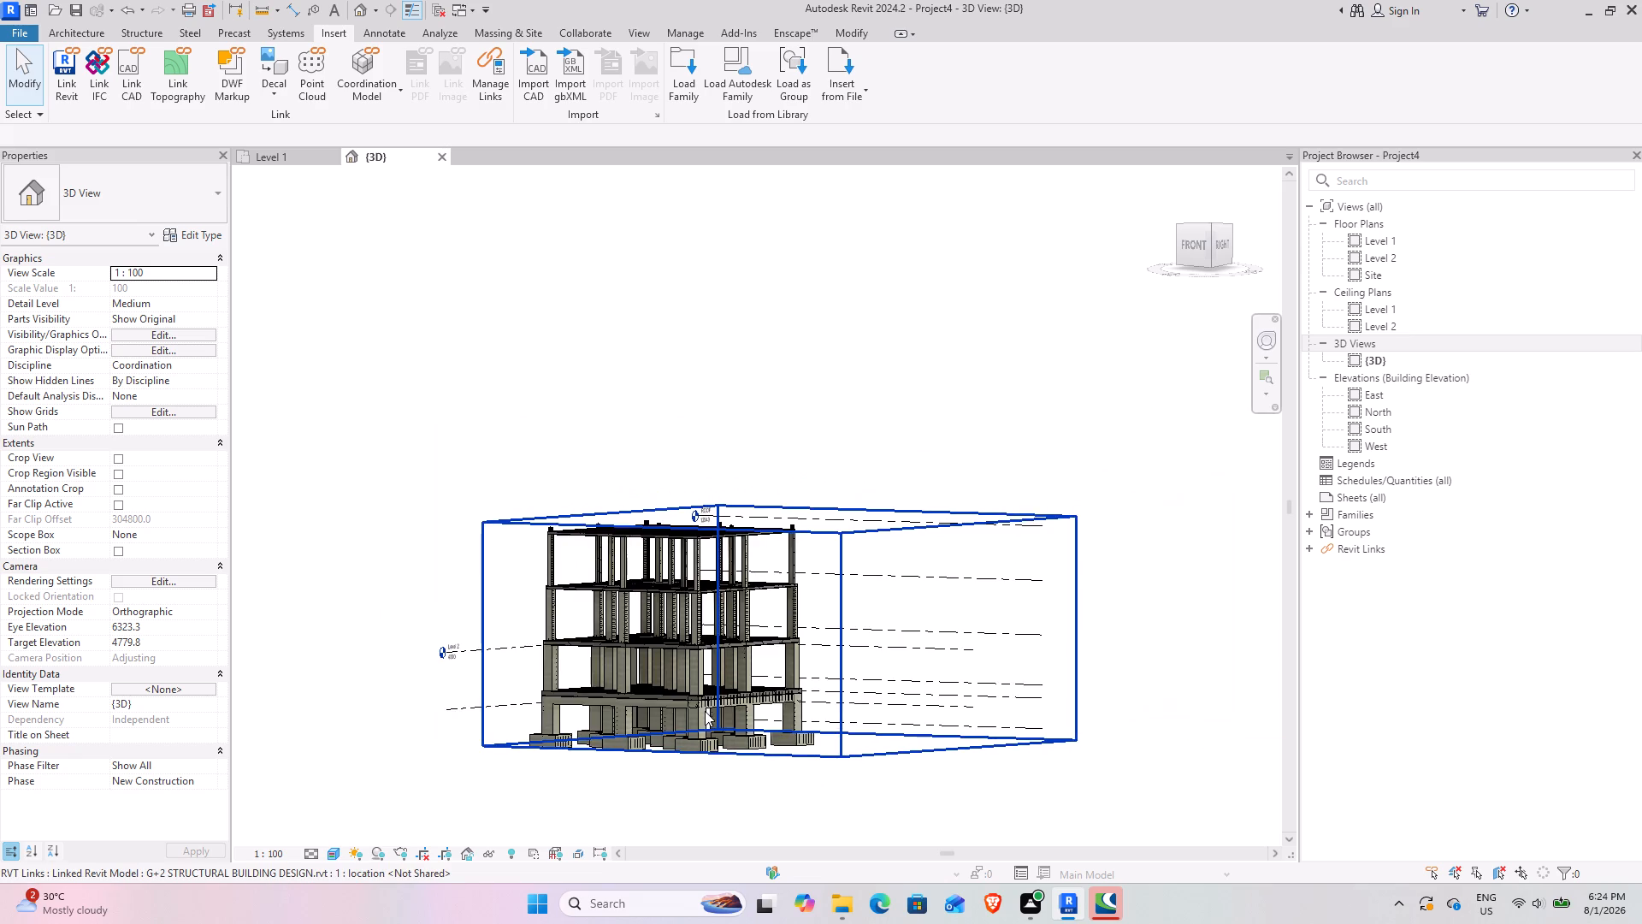
{"action": "scroll", "coordinate": [704, 711], "scroll_direction": "up", "scroll_amount": 6}
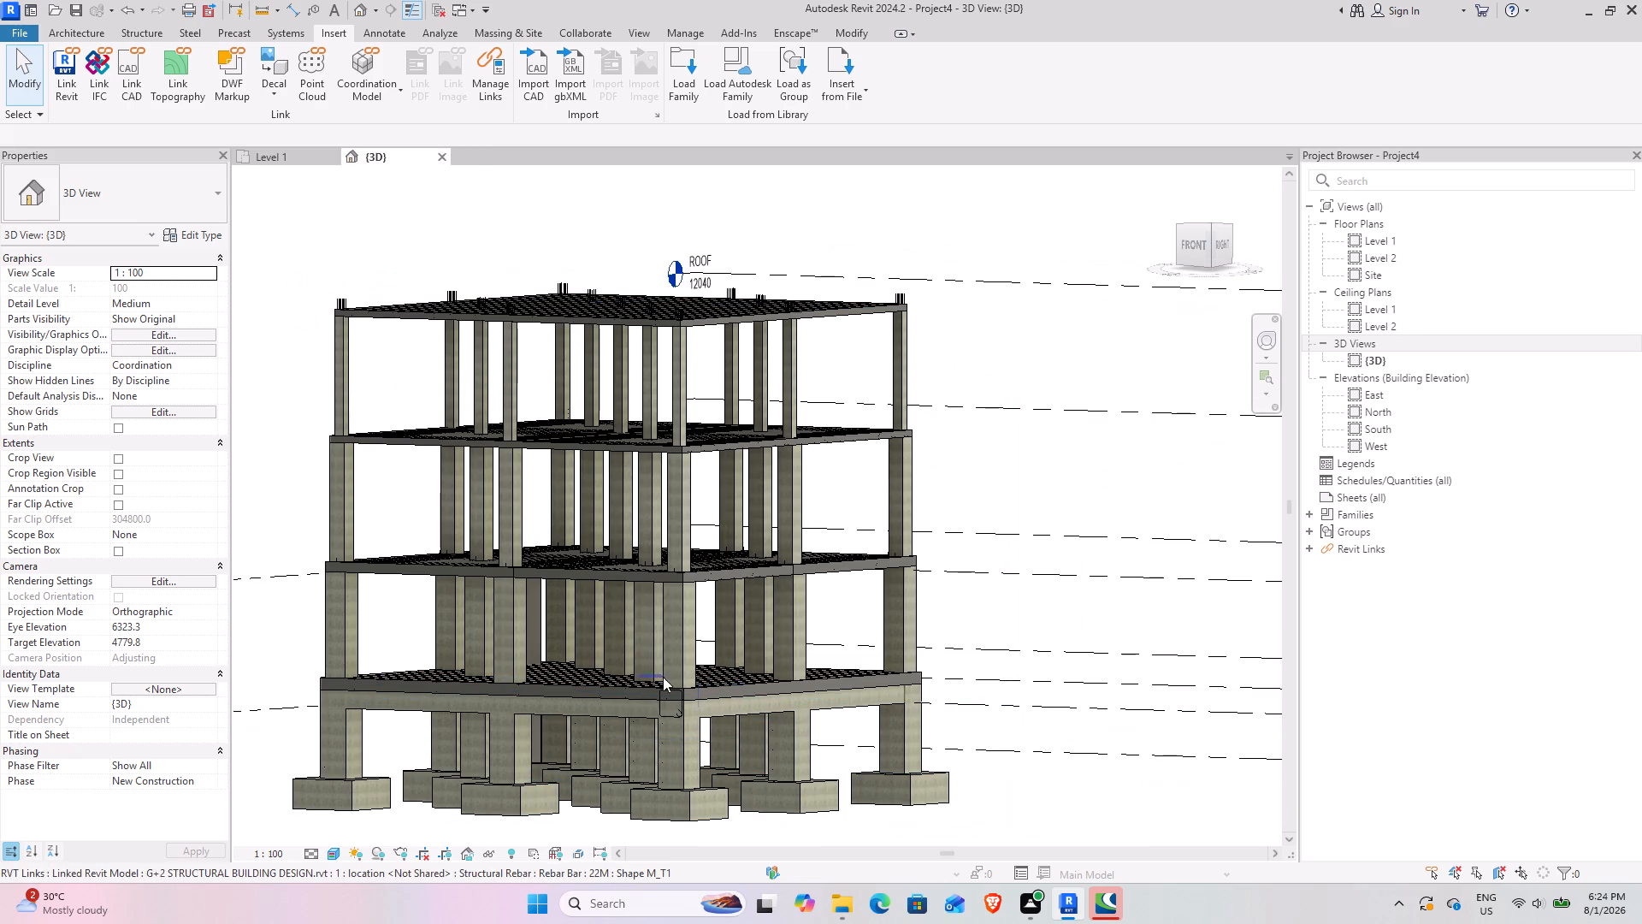
{"action": "scroll", "coordinate": [659, 704], "scroll_direction": "up", "scroll_amount": 8}
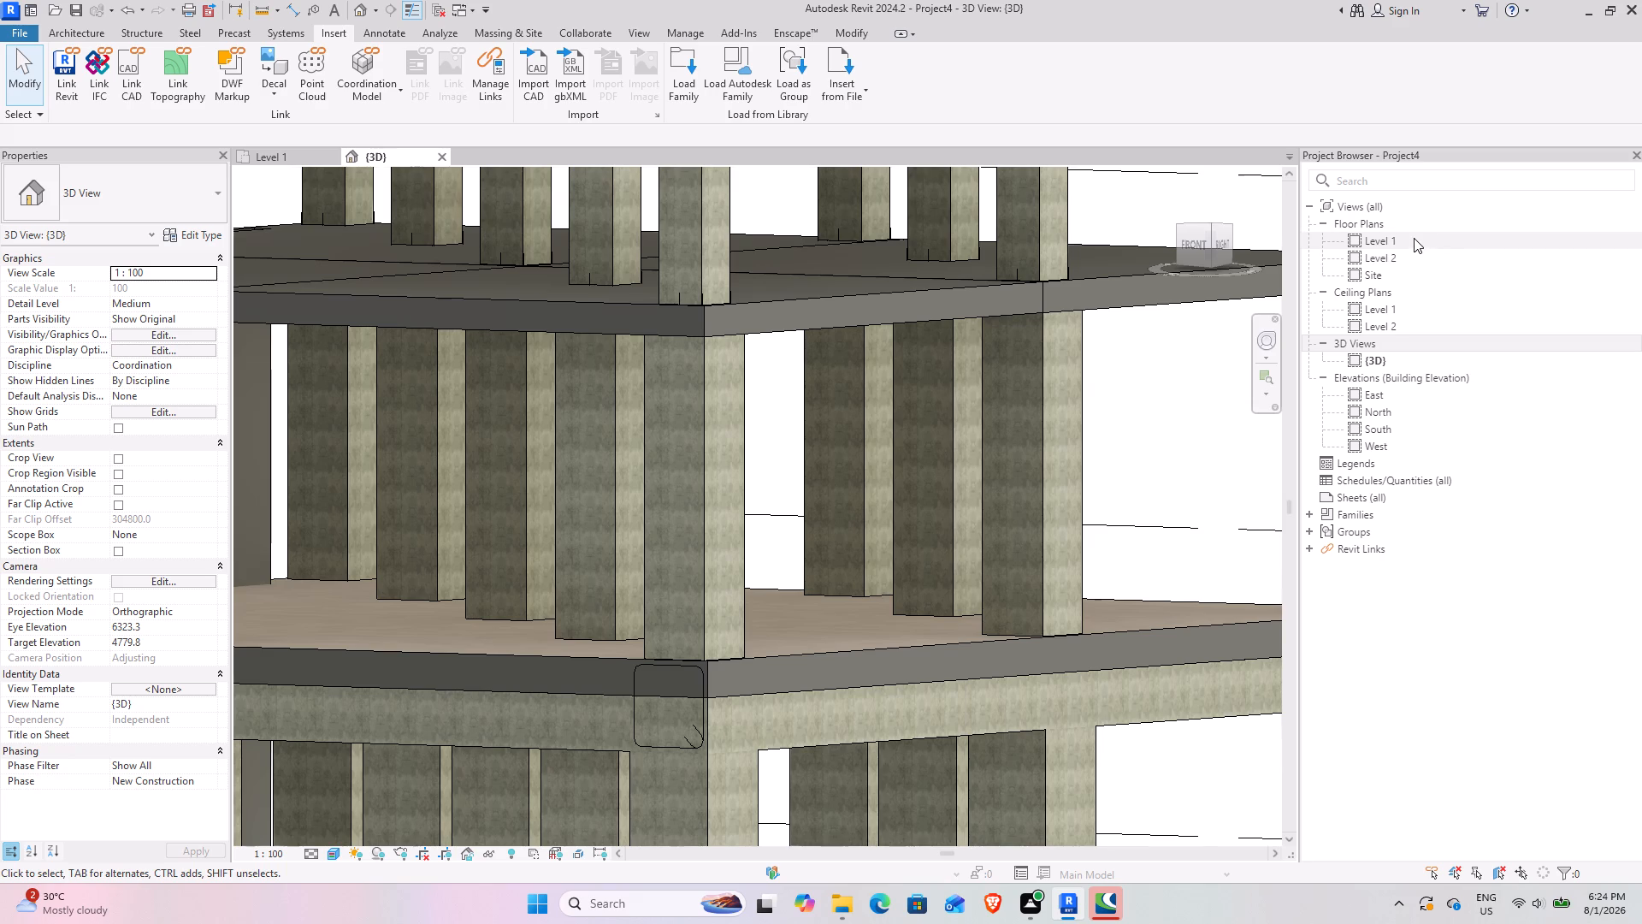
Open the Level 1 floor plan and examine the linked model's grids 1 to 10 and its column layout.
{"action": "triple_click", "coordinate": [1457, 242]}
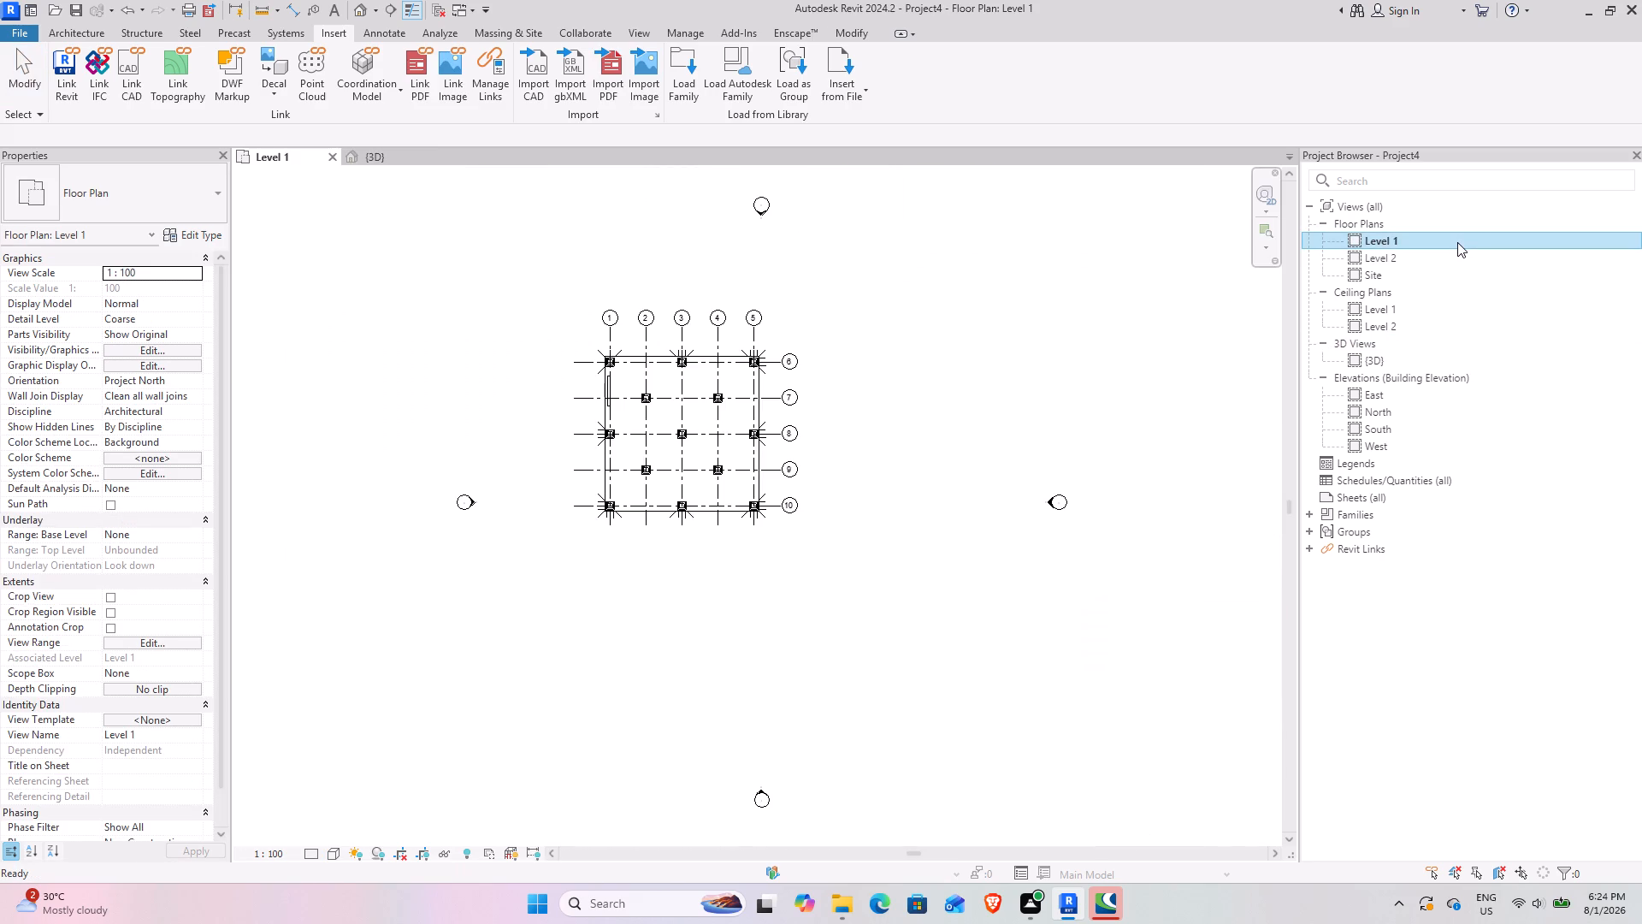
{"action": "scroll", "coordinate": [785, 430], "scroll_direction": "up", "scroll_amount": 7}
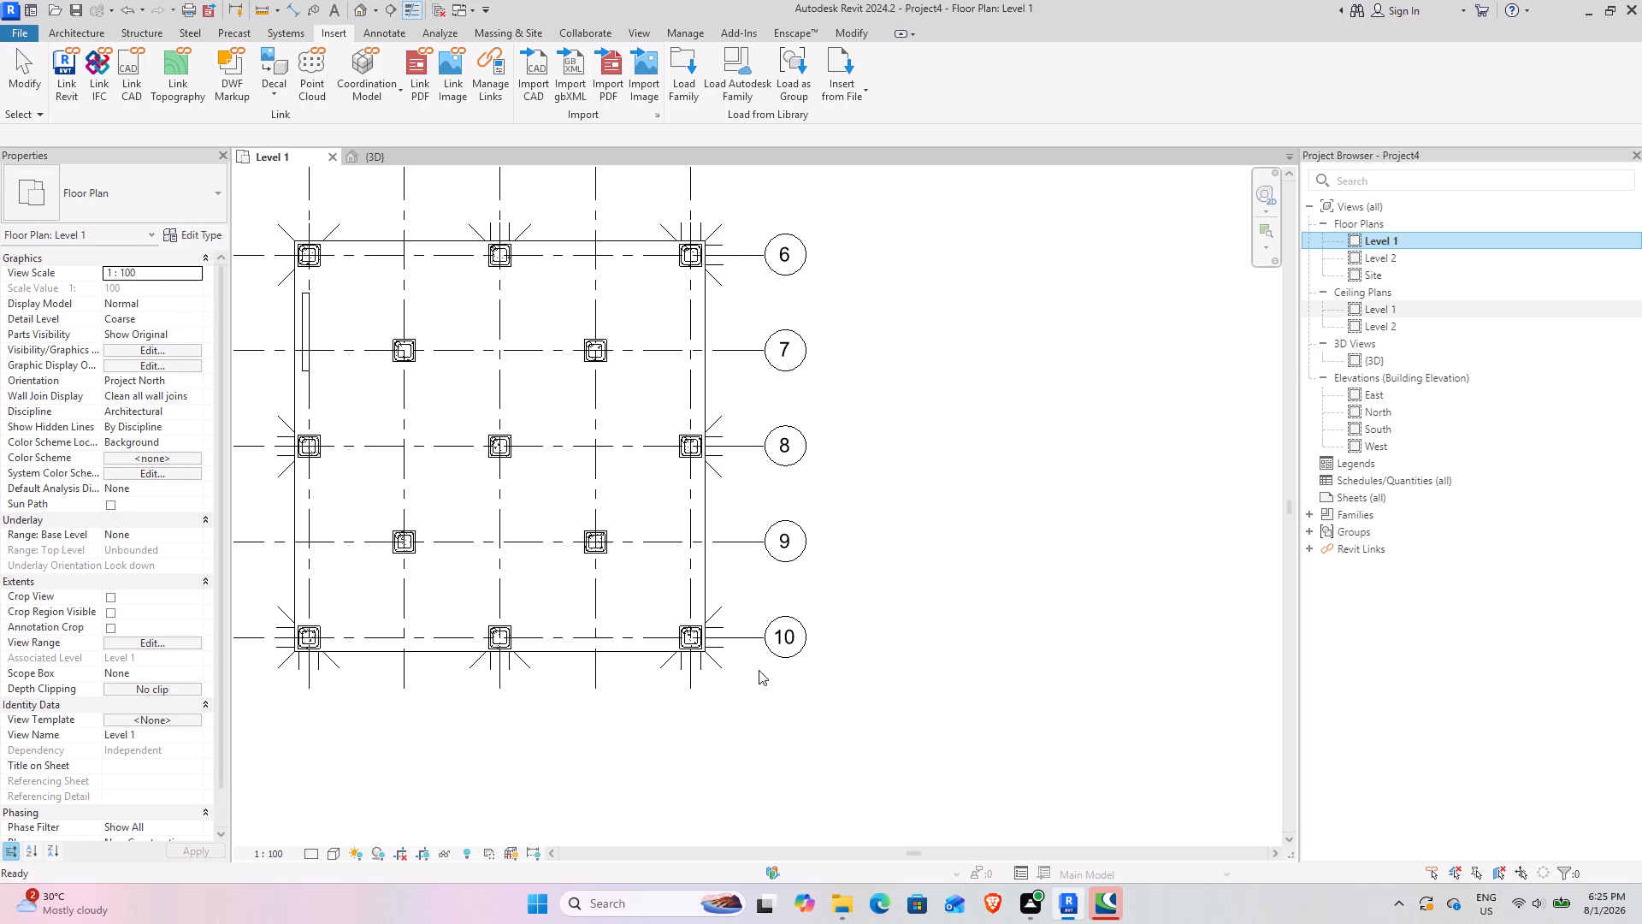
{"action": "scroll", "coordinate": [777, 468], "scroll_direction": "down", "scroll_amount": 4}
{"action": "middle_click_drag", "start_coordinate": [580, 535], "coordinate": [660, 542]}
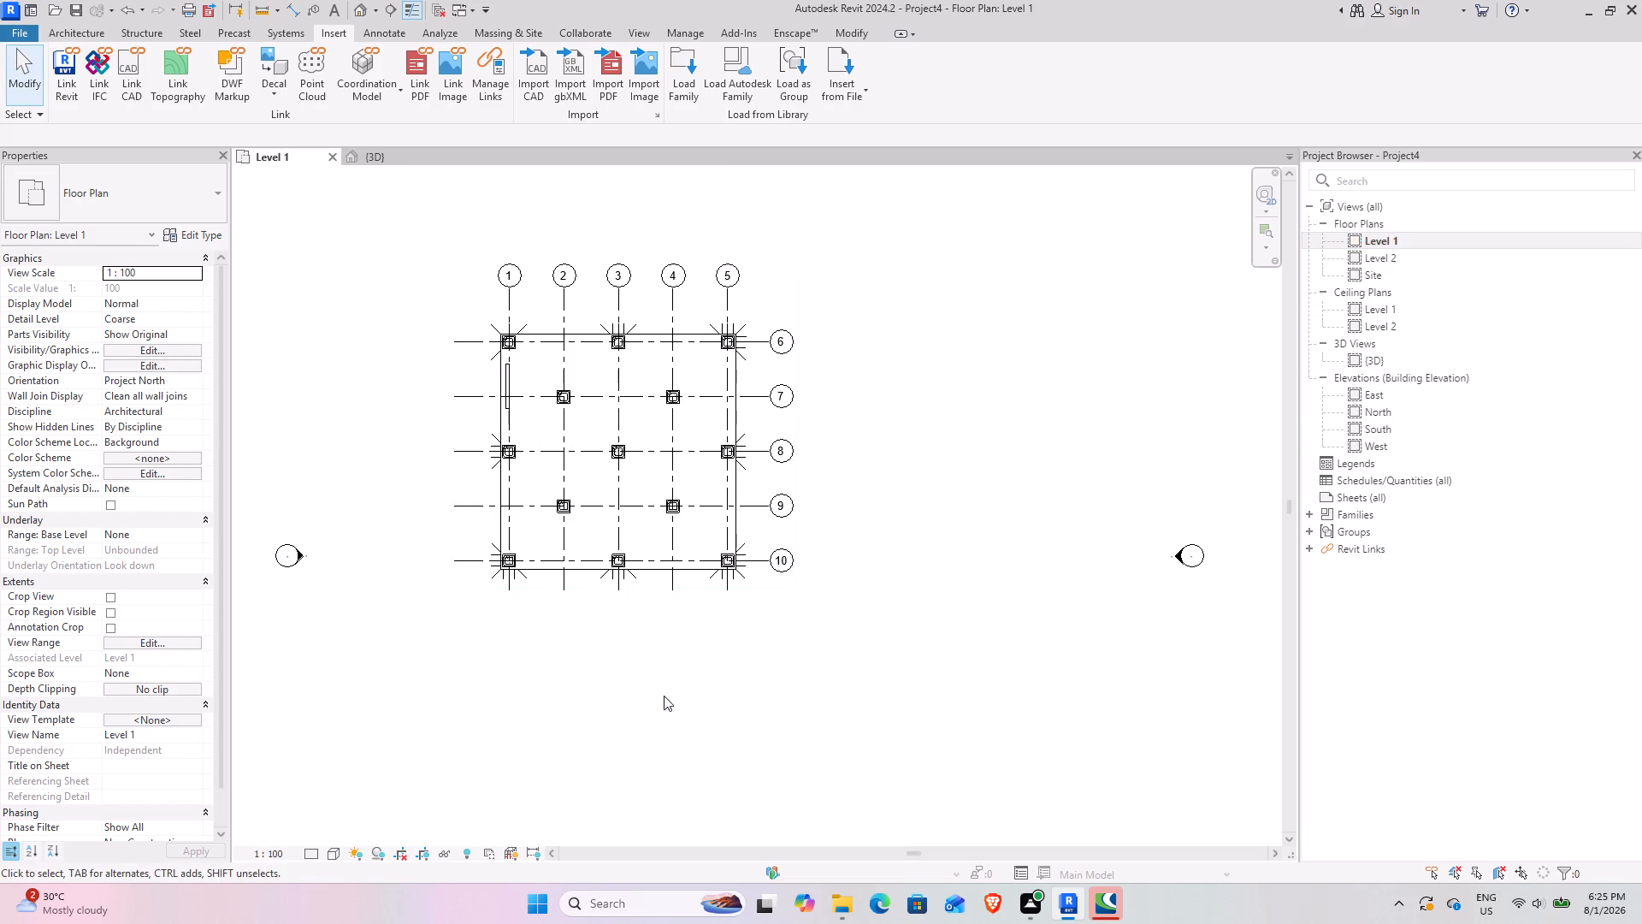
{"action": "middle_click_drag", "start_coordinate": [670, 704], "coordinate": [765, 761]}
{"action": "scroll", "coordinate": [793, 548], "scroll_direction": "up", "scroll_amount": 5}
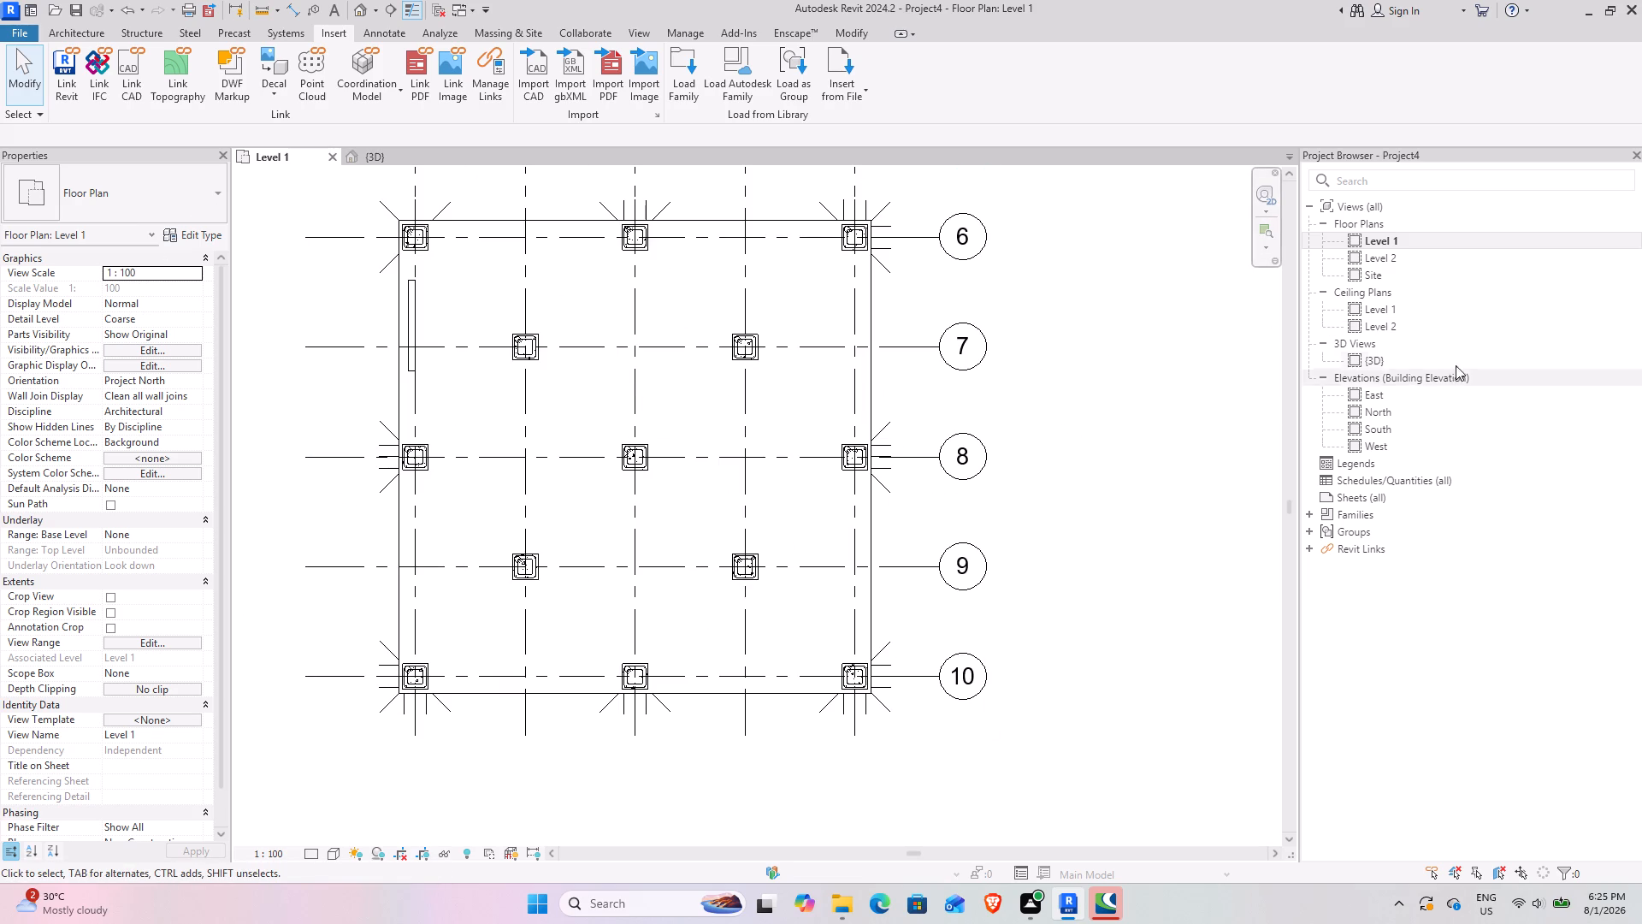
{"action": "scroll", "coordinate": [899, 450], "scroll_direction": "down", "scroll_amount": 4}
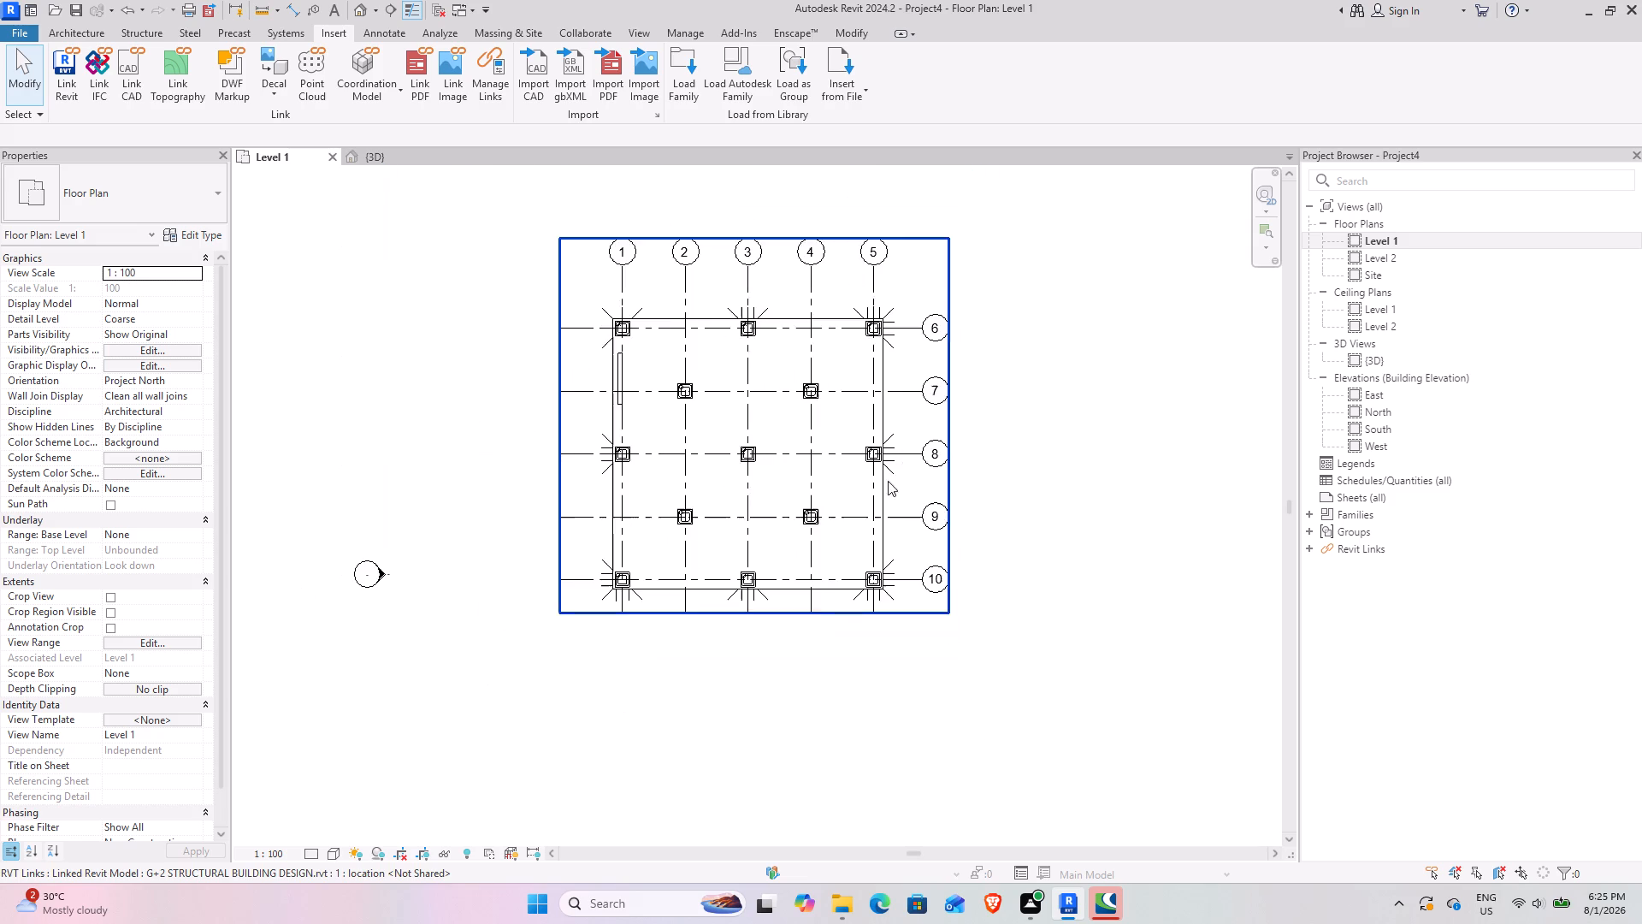
{"action": "middle_click_drag", "start_coordinate": [823, 612], "coordinate": [954, 603]}
{"action": "middle_click_drag", "start_coordinate": [970, 653], "coordinate": [1067, 590]}
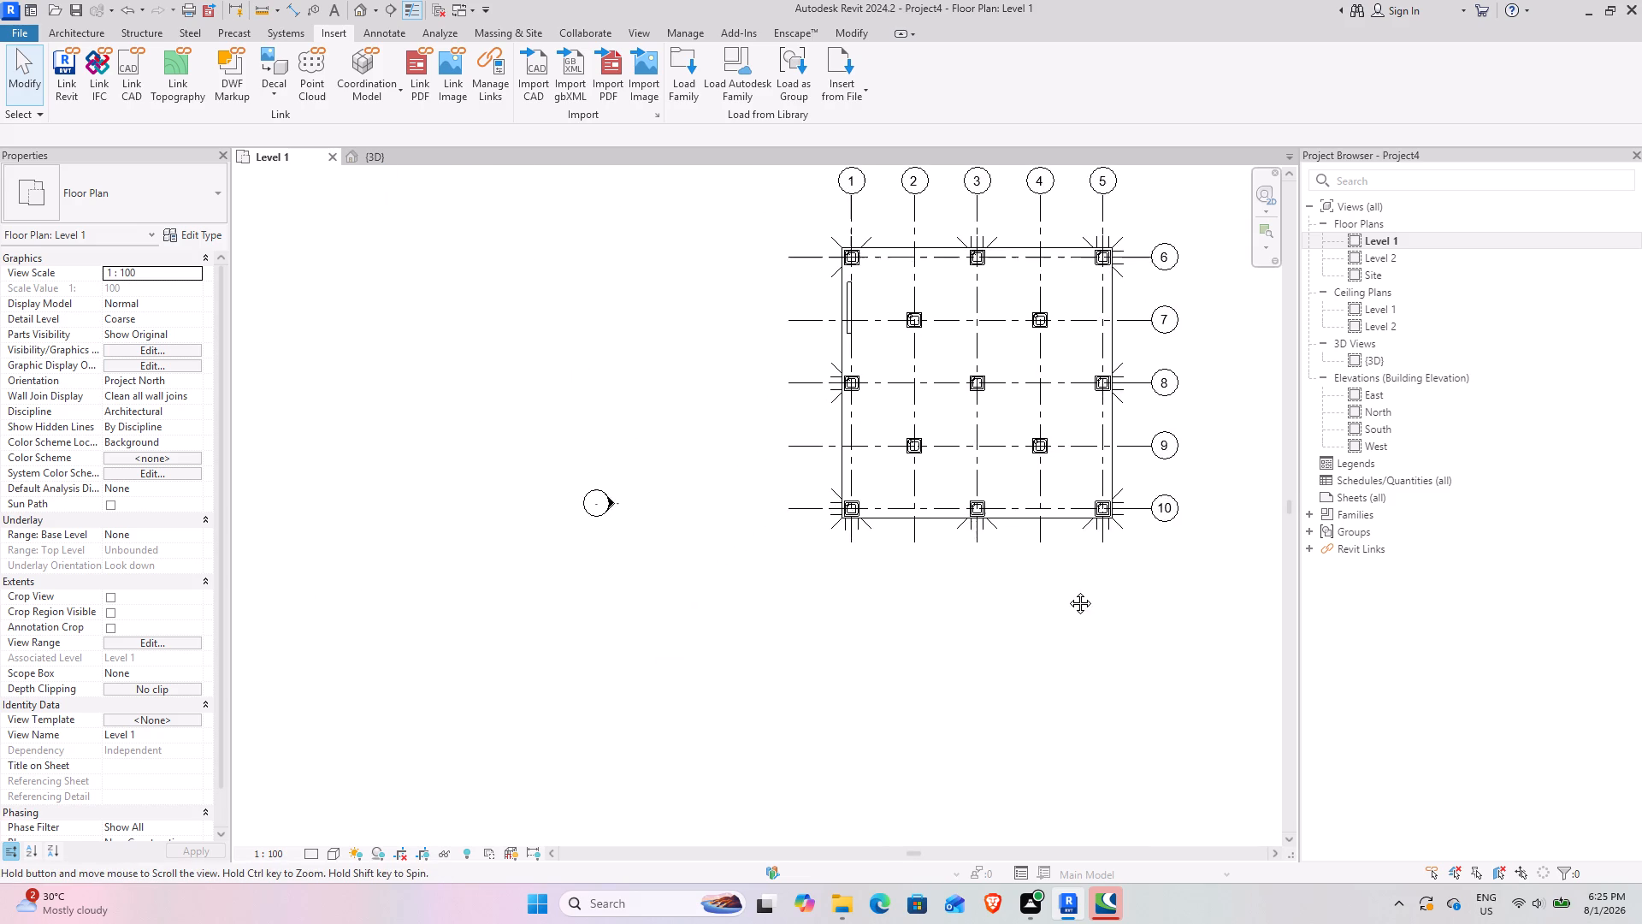
{"action": "middle_click_drag", "start_coordinate": [1067, 590], "coordinate": [1009, 607]}
{"action": "middle_click_drag", "start_coordinate": [1306, 600], "coordinate": [1182, 621]}
{"action": "middle_click_drag", "start_coordinate": [1159, 604], "coordinate": [891, 699]}
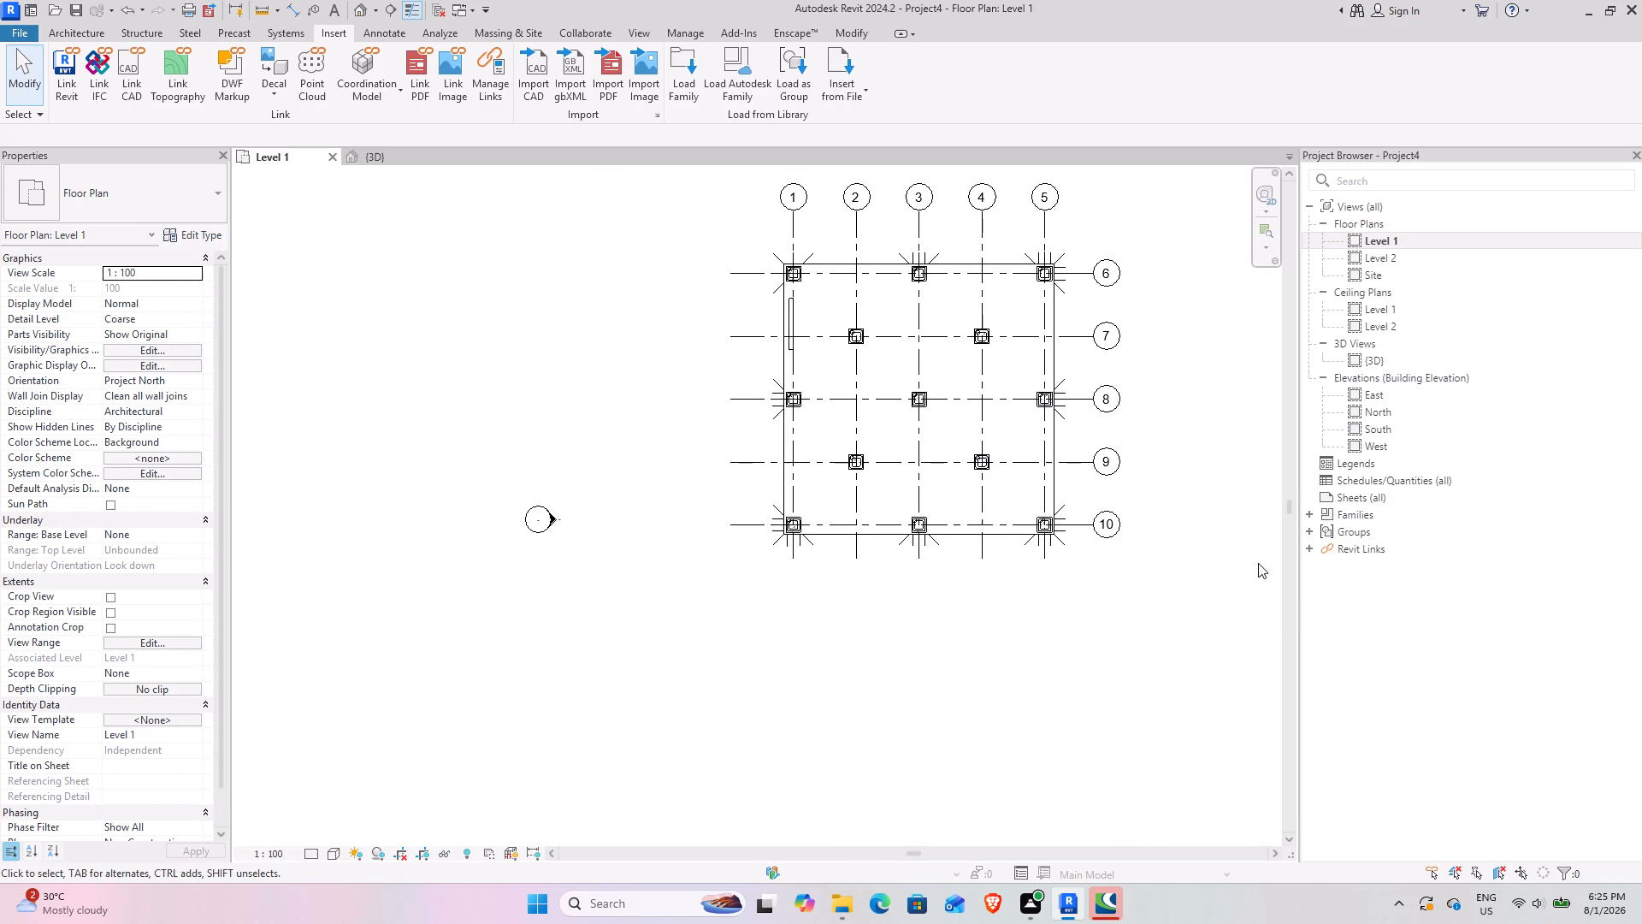
{"action": "middle_click_drag", "start_coordinate": [1239, 546], "coordinate": [1020, 648]}
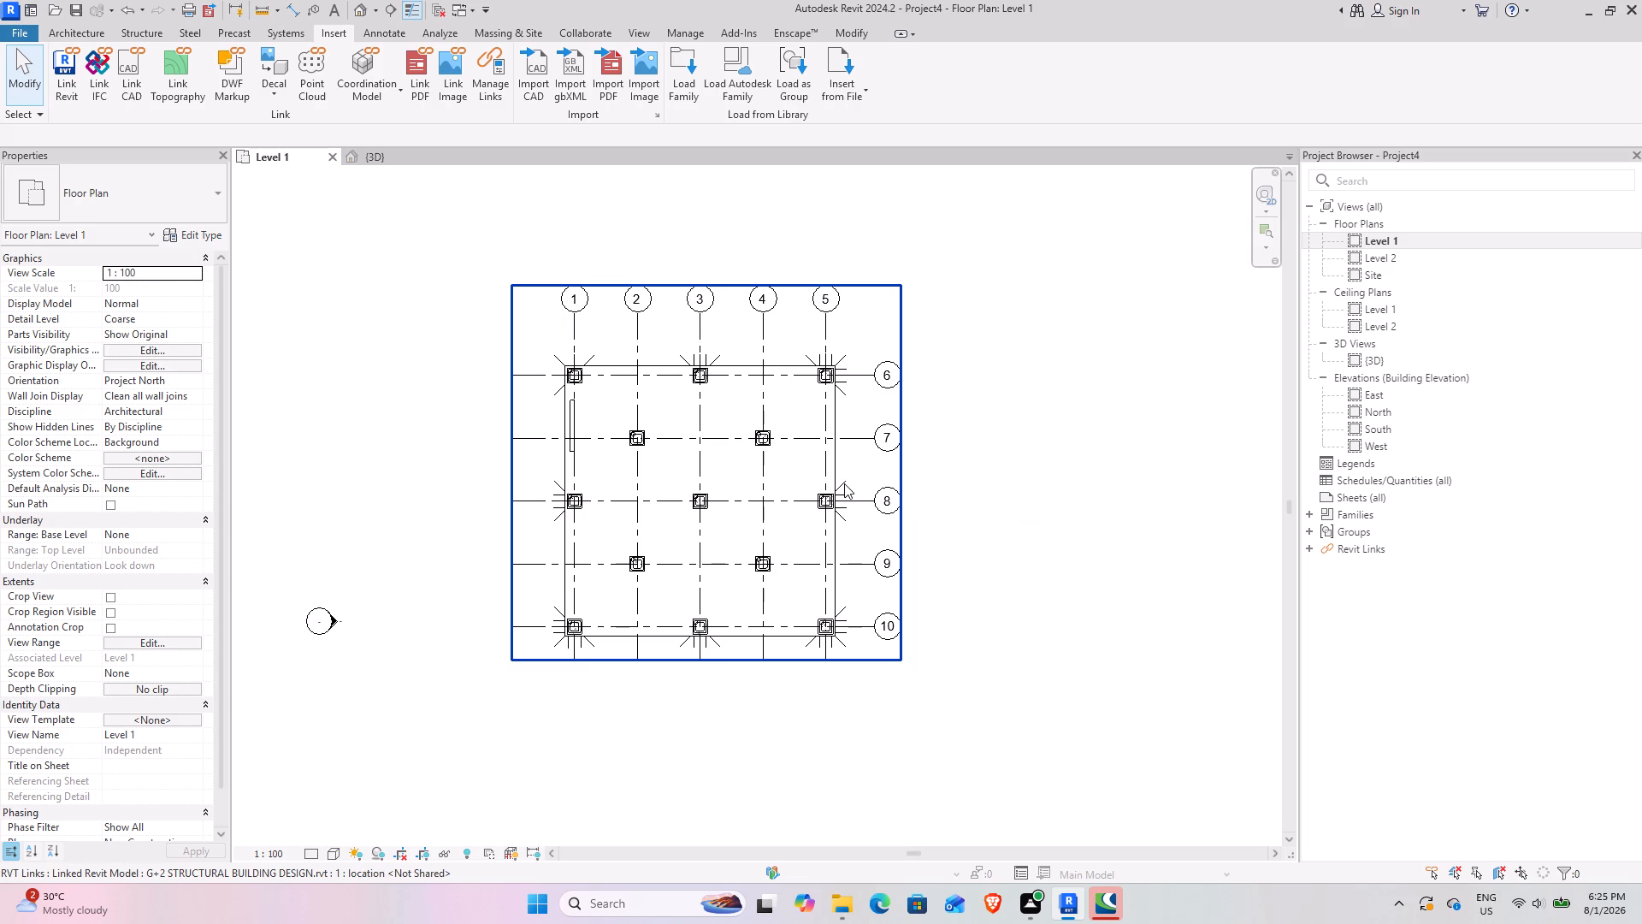
{"action": "scroll", "coordinate": [759, 407], "scroll_direction": "up", "scroll_amount": 7}
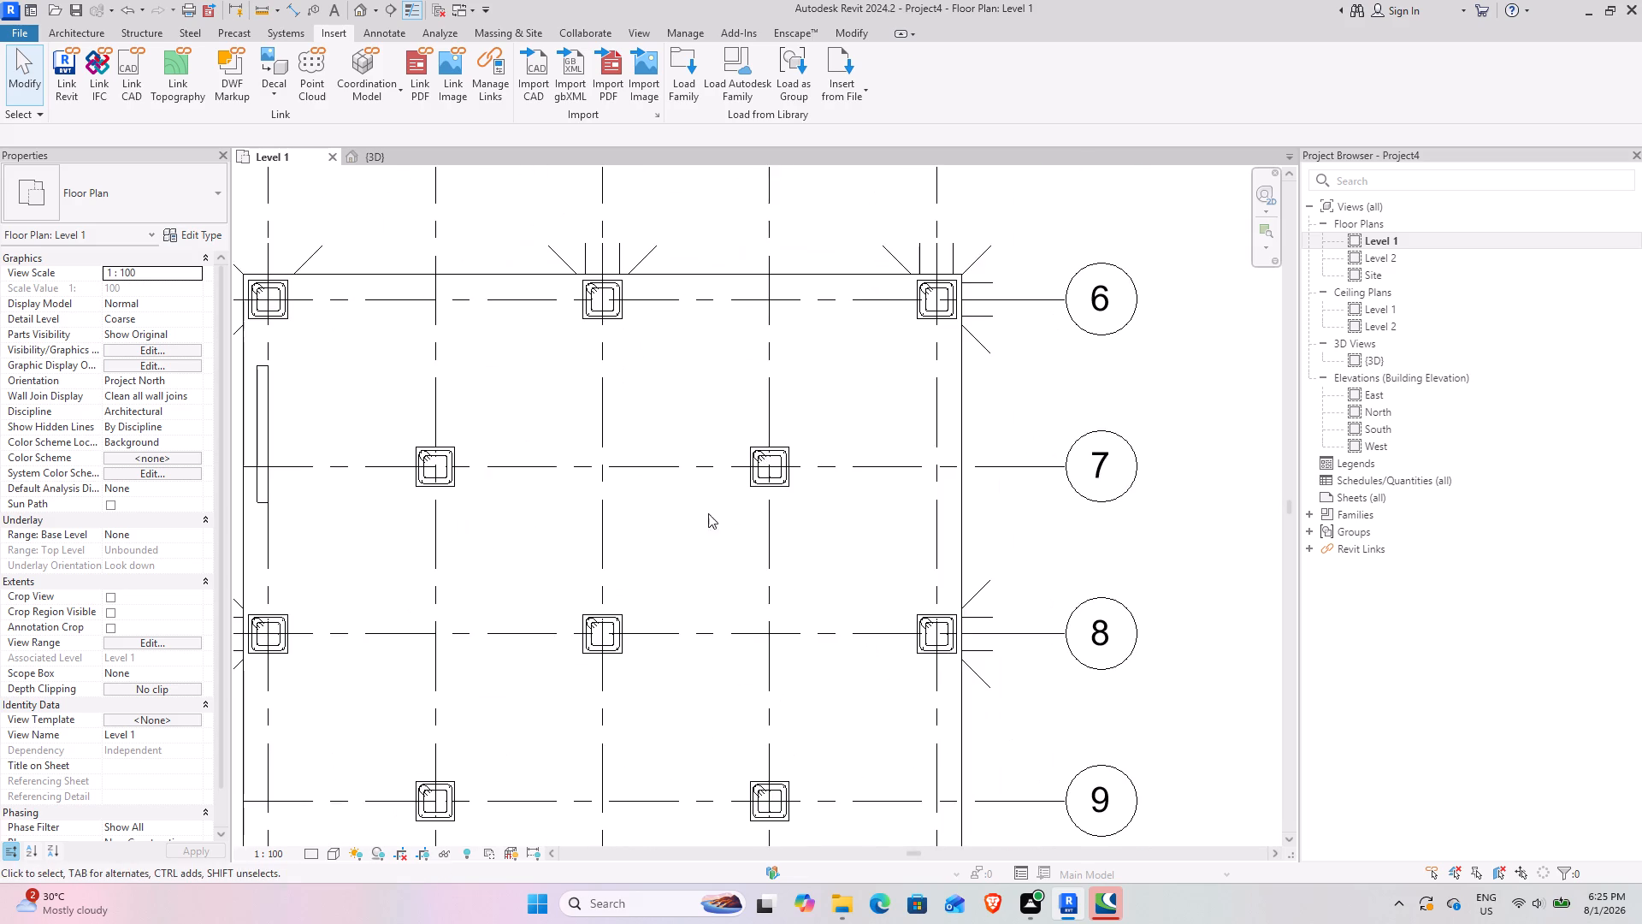
{"action": "middle_click_drag", "start_coordinate": [674, 536], "coordinate": [695, 651]}
{"action": "scroll", "coordinate": [698, 628], "scroll_direction": "down", "scroll_amount": 3}
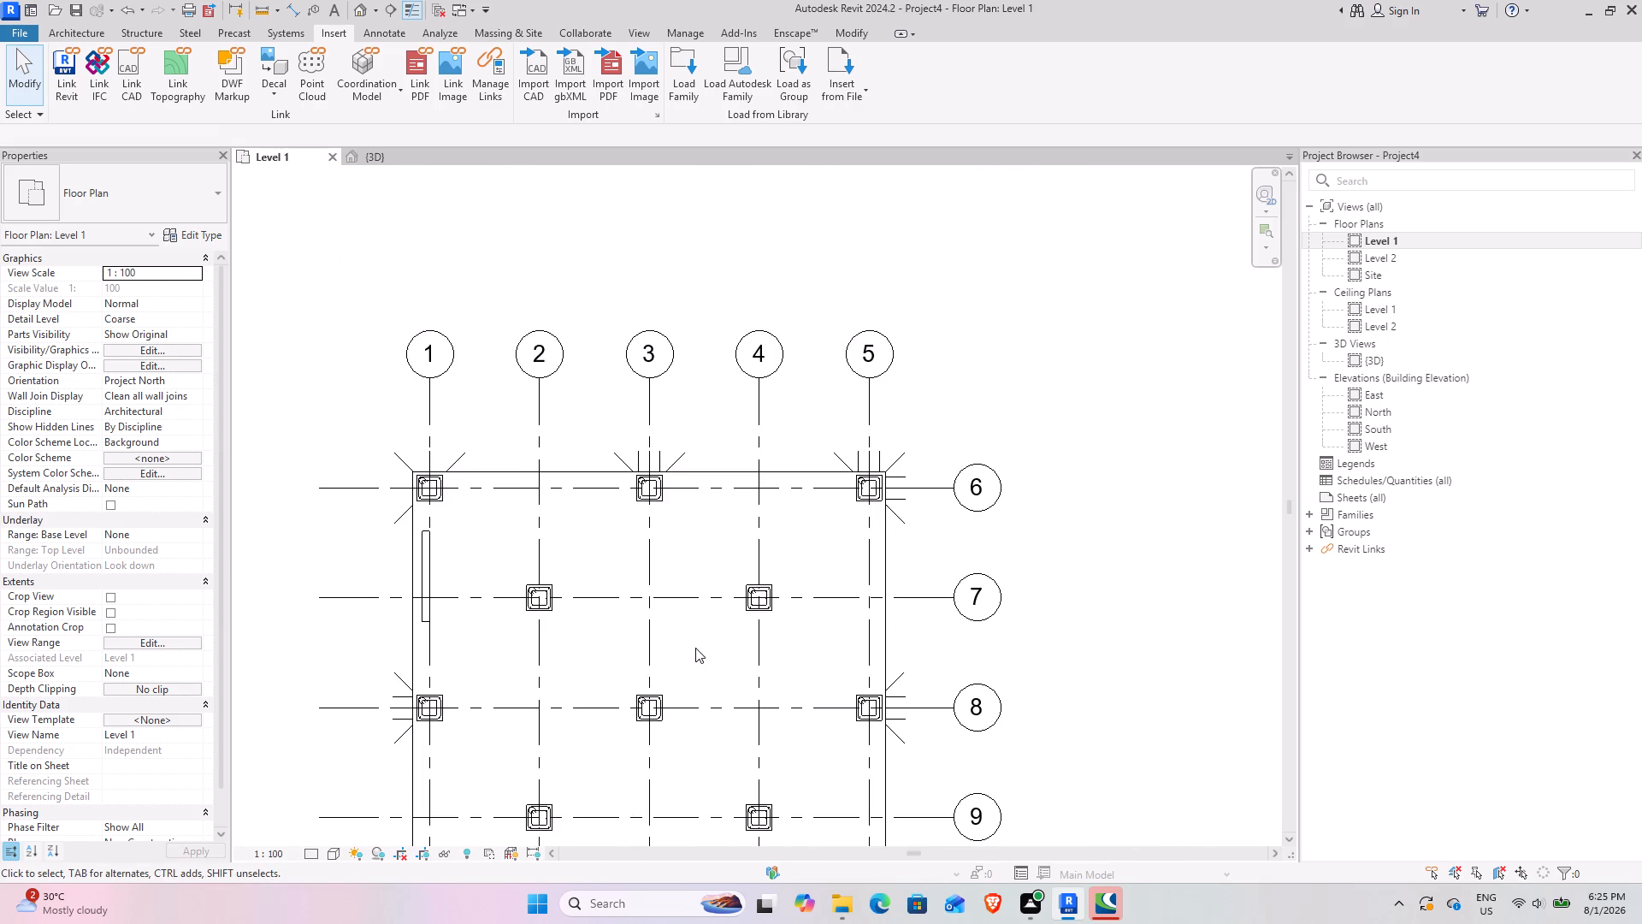
{"action": "middle_click_drag", "start_coordinate": [746, 545], "coordinate": [784, 406]}
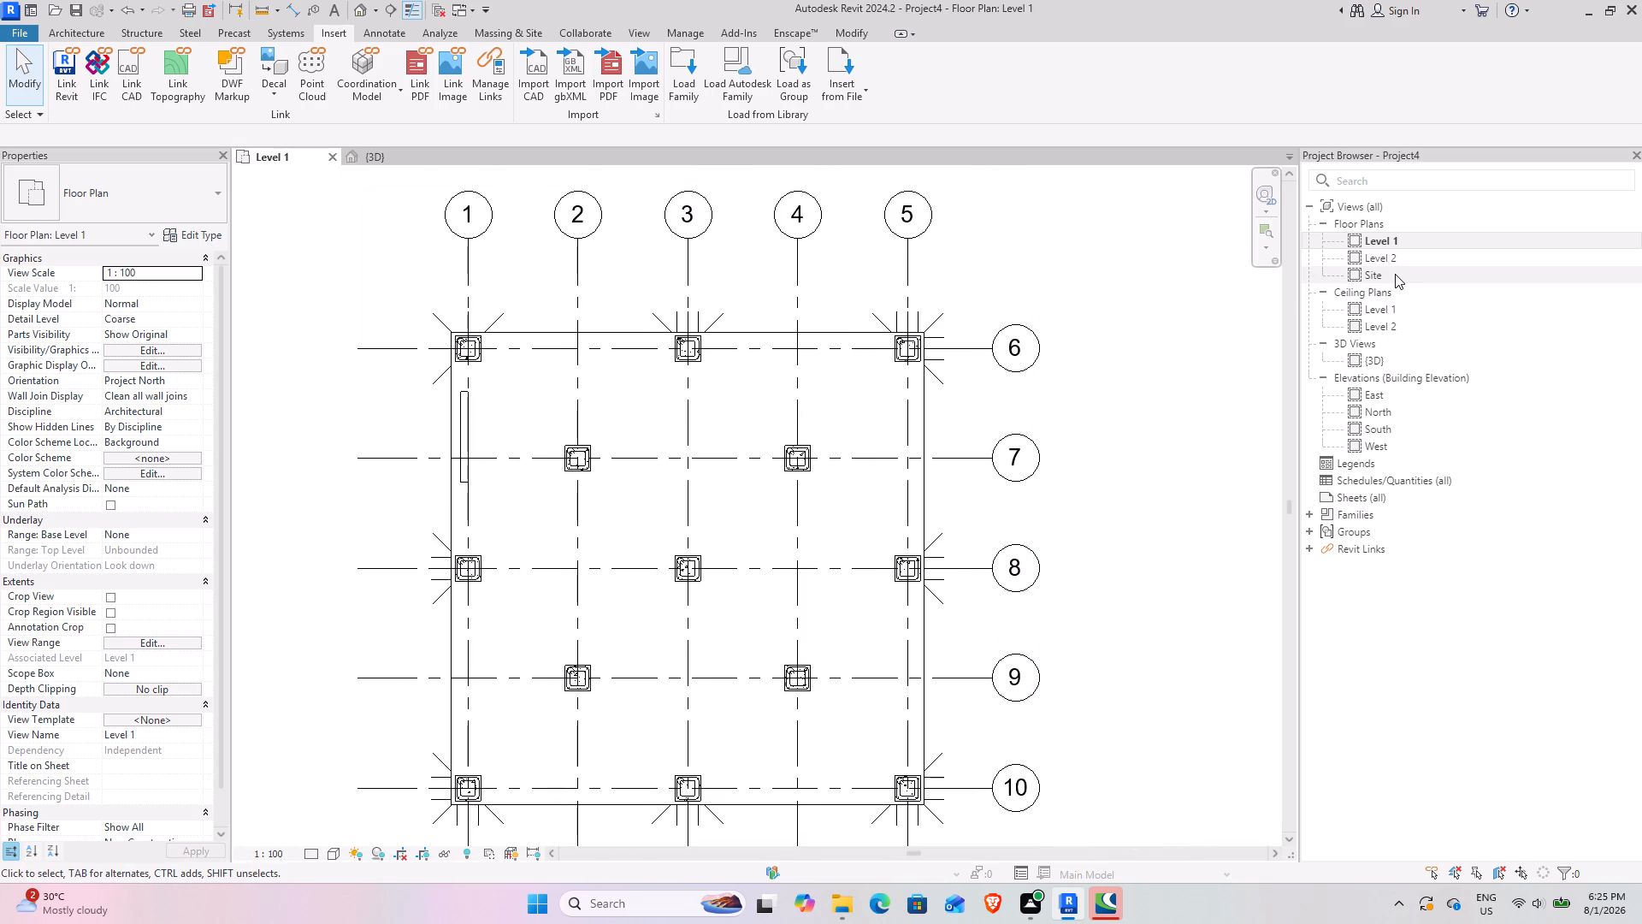
Open the Site floor plan and view the linked model's roof outline, grids and footings.
{"action": "double_click", "coordinate": [1395, 274]}
{"action": "scroll", "coordinate": [826, 619], "scroll_direction": "down", "scroll_amount": 2}
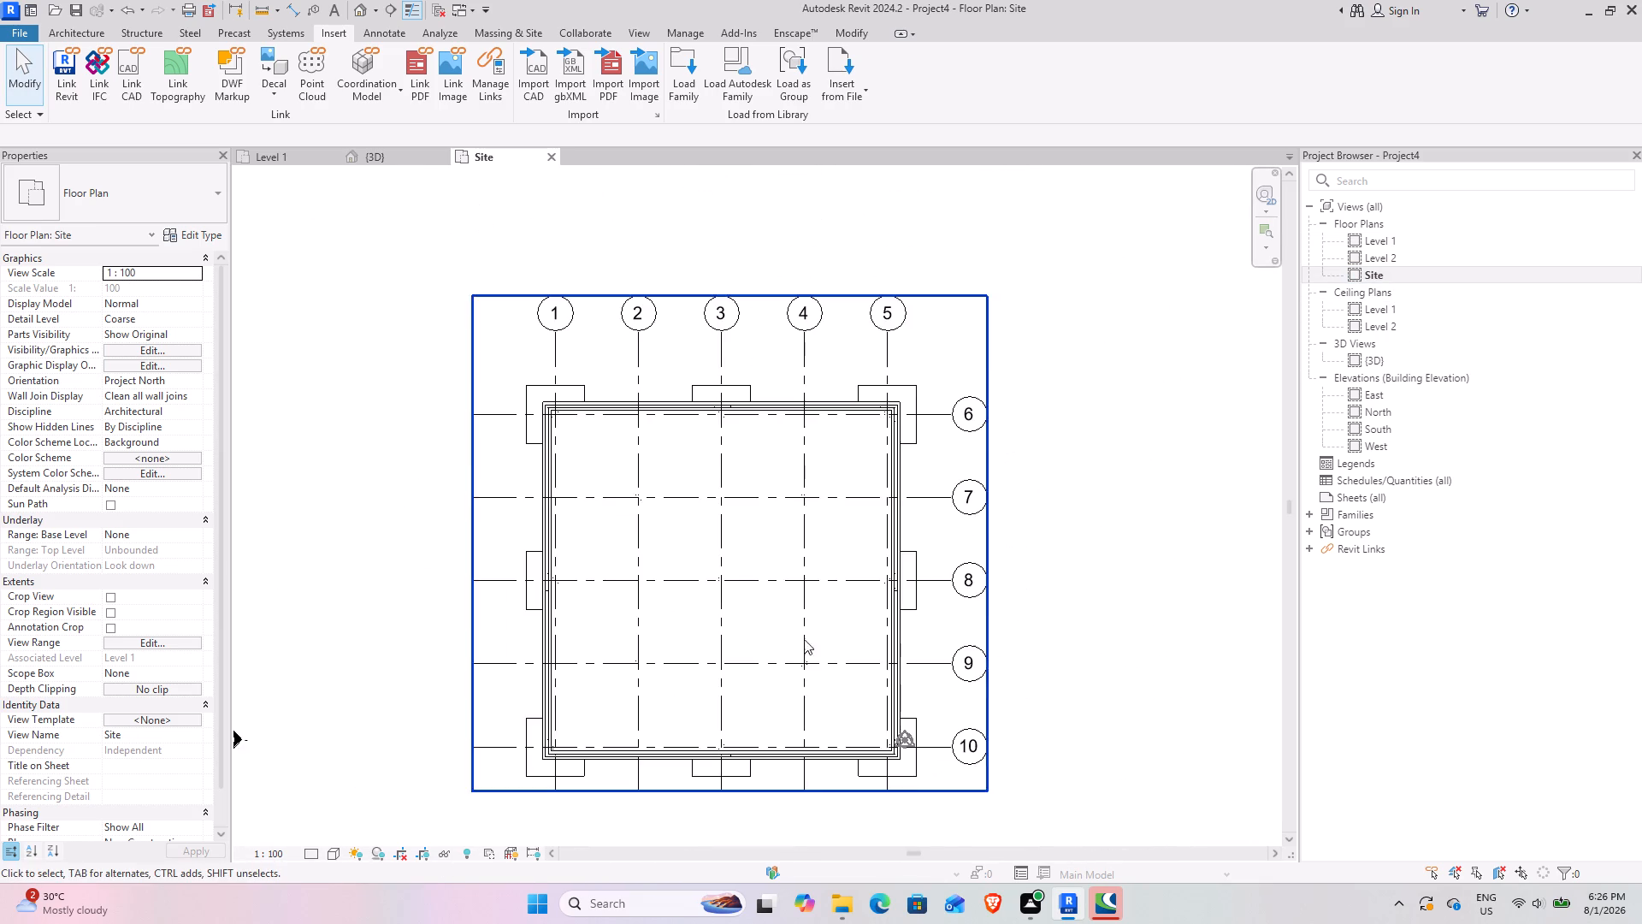
{"action": "middle_click_drag", "start_coordinate": [794, 643], "coordinate": [802, 516]}
Return to the 3D view and examine the linked frame's storeys, slabs, columns and footings against the level lines.
{"action": "left_click", "coordinate": [416, 162]}
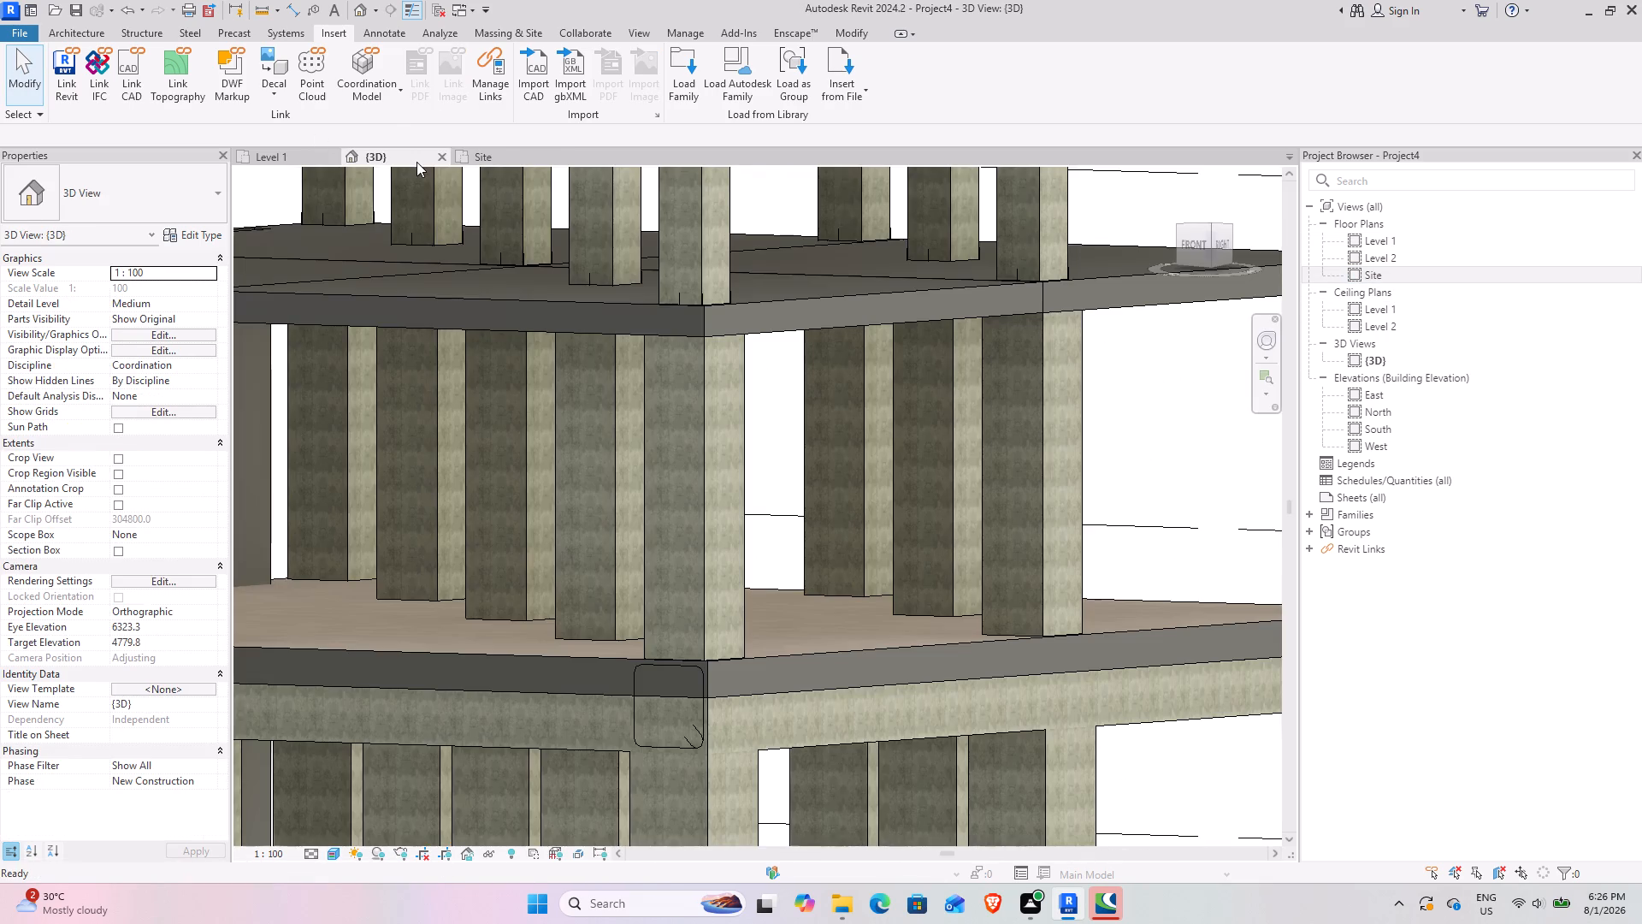
{"action": "scroll", "coordinate": [761, 583], "scroll_direction": "down", "scroll_amount": 9}
{"action": "middle_click_drag", "start_coordinate": [747, 603], "coordinate": [851, 542]}
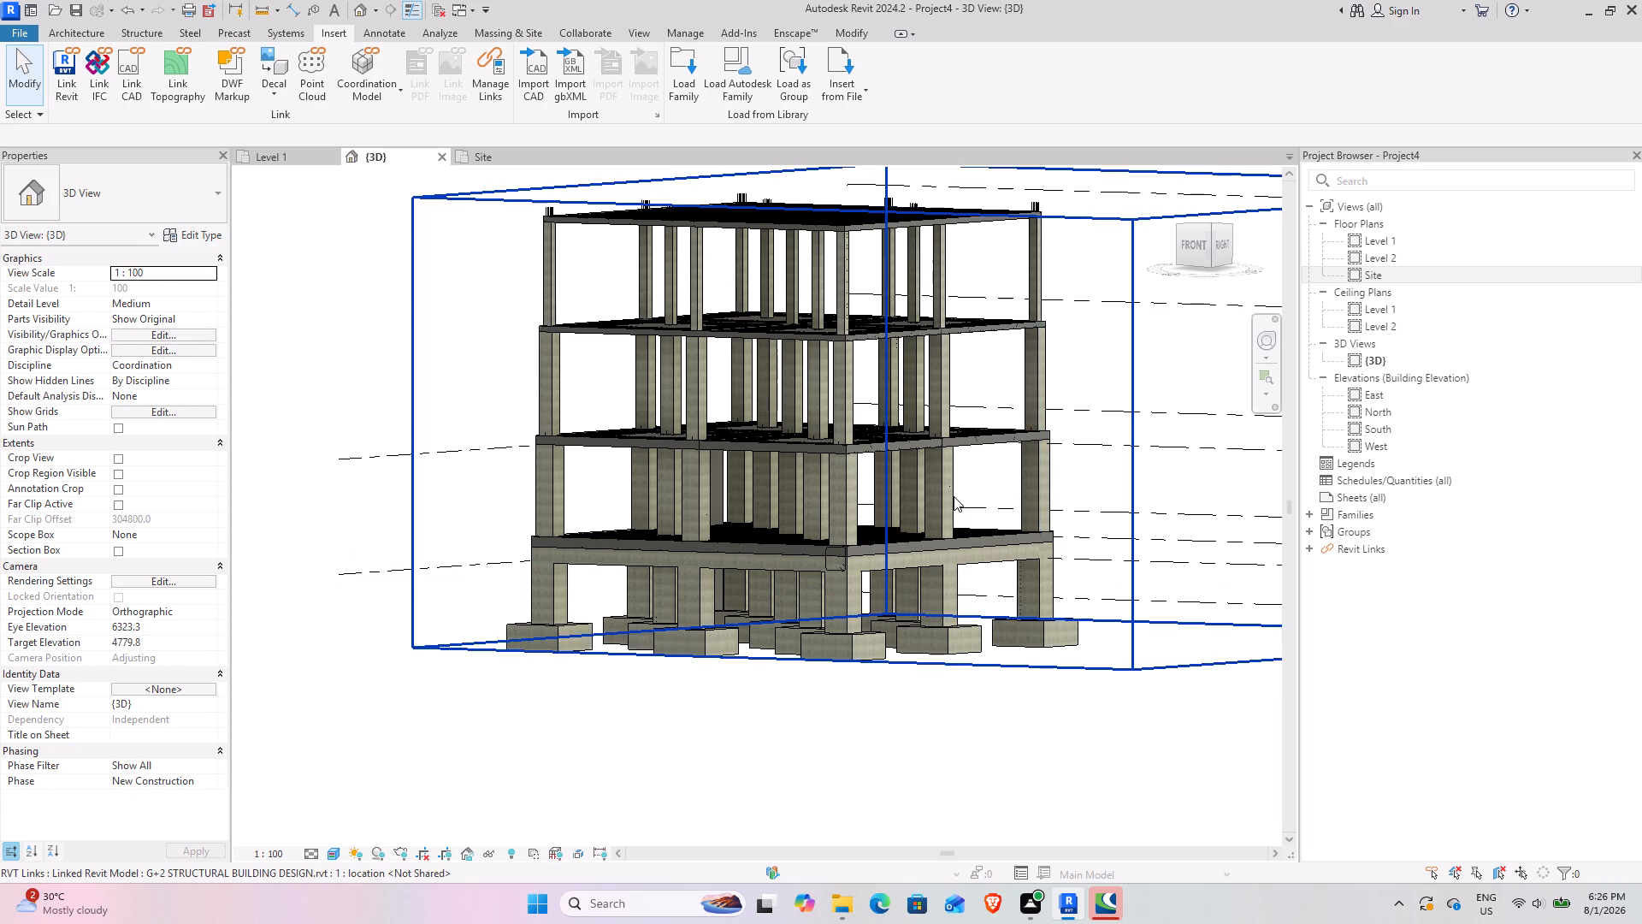
{"action": "scroll", "coordinate": [978, 495], "scroll_direction": "down", "scroll_amount": 6}
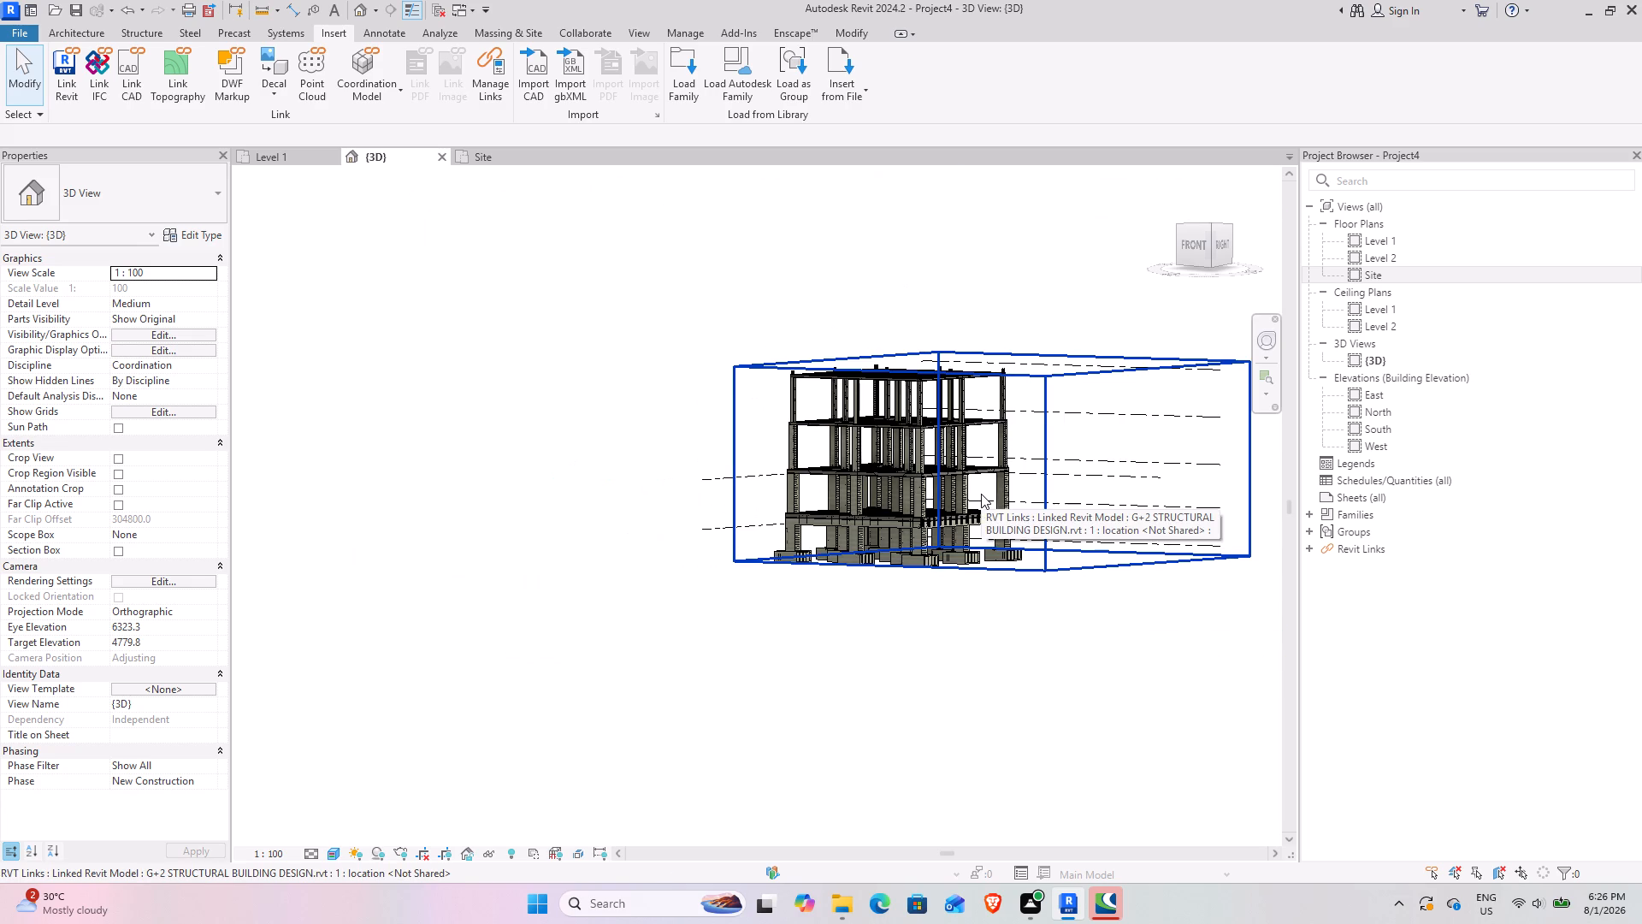
{"action": "scroll", "coordinate": [977, 449], "scroll_direction": "up", "scroll_amount": 5}
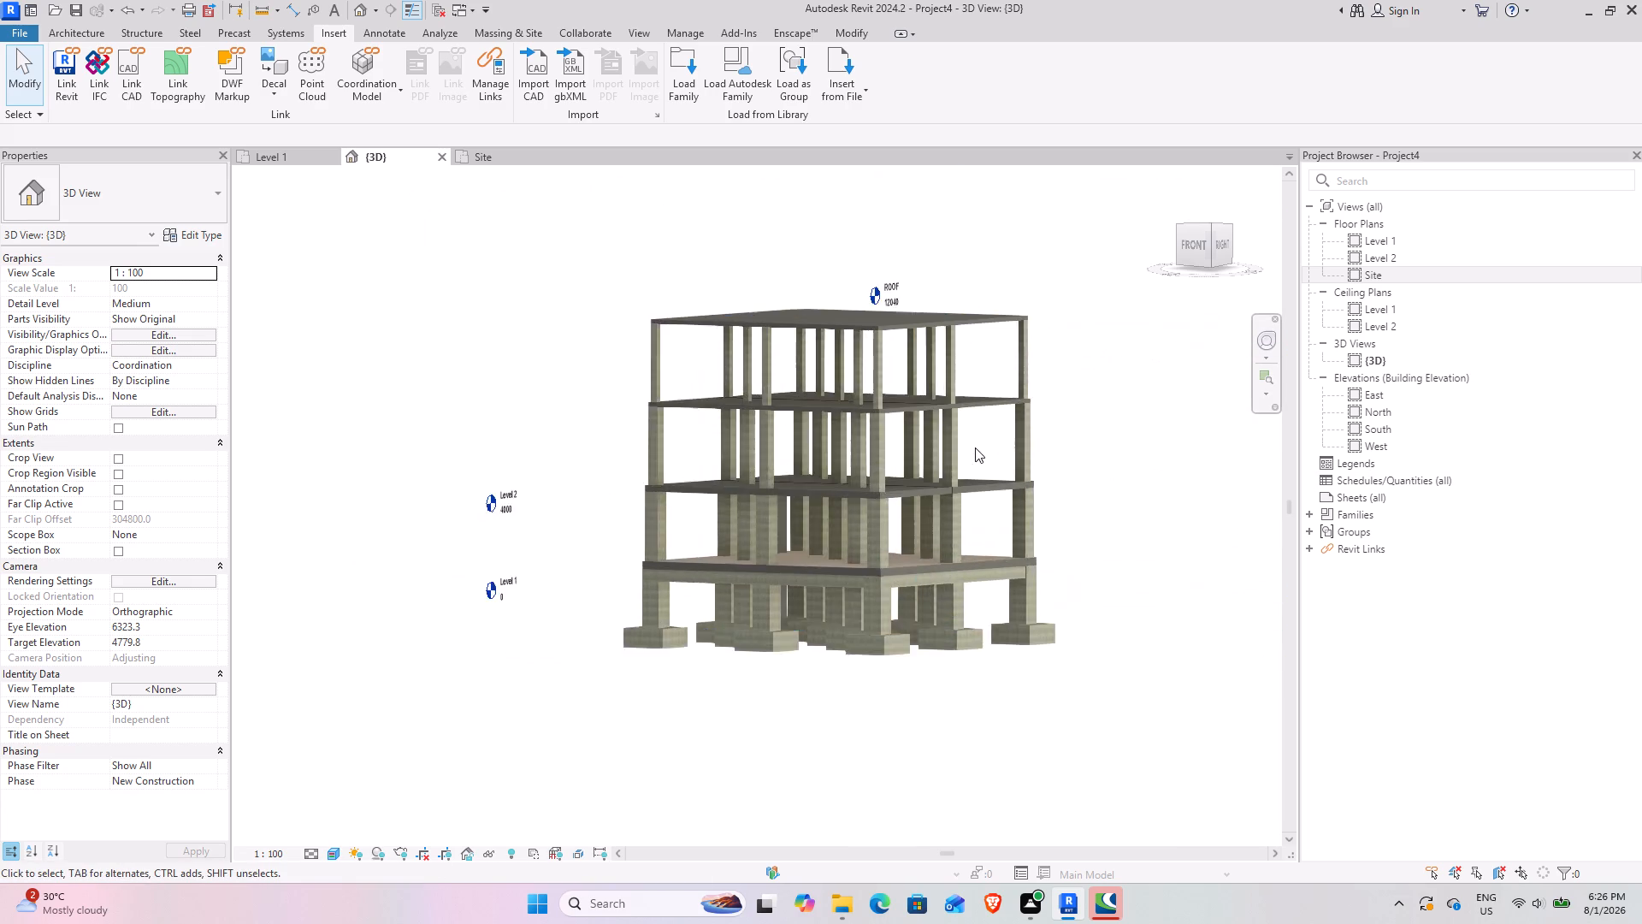
{"action": "scroll", "coordinate": [975, 447], "scroll_direction": "up", "scroll_amount": 6}
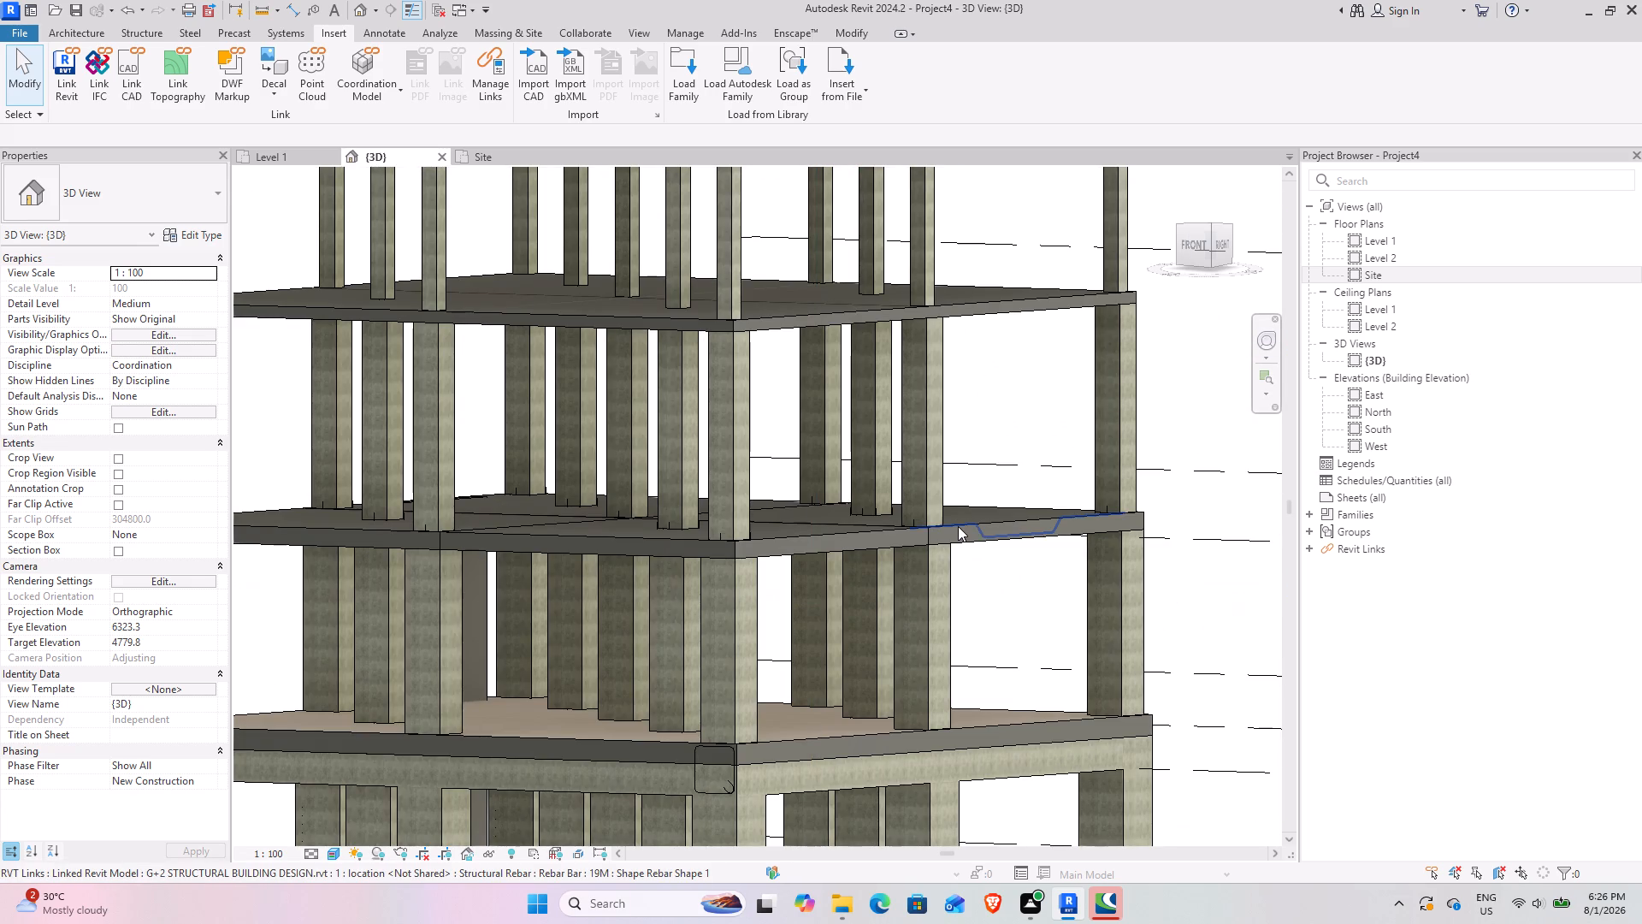
{"action": "scroll", "coordinate": [977, 560], "scroll_direction": "down", "scroll_amount": 5}
{"action": "middle_click_drag", "start_coordinate": [960, 586], "coordinate": [1108, 514]}
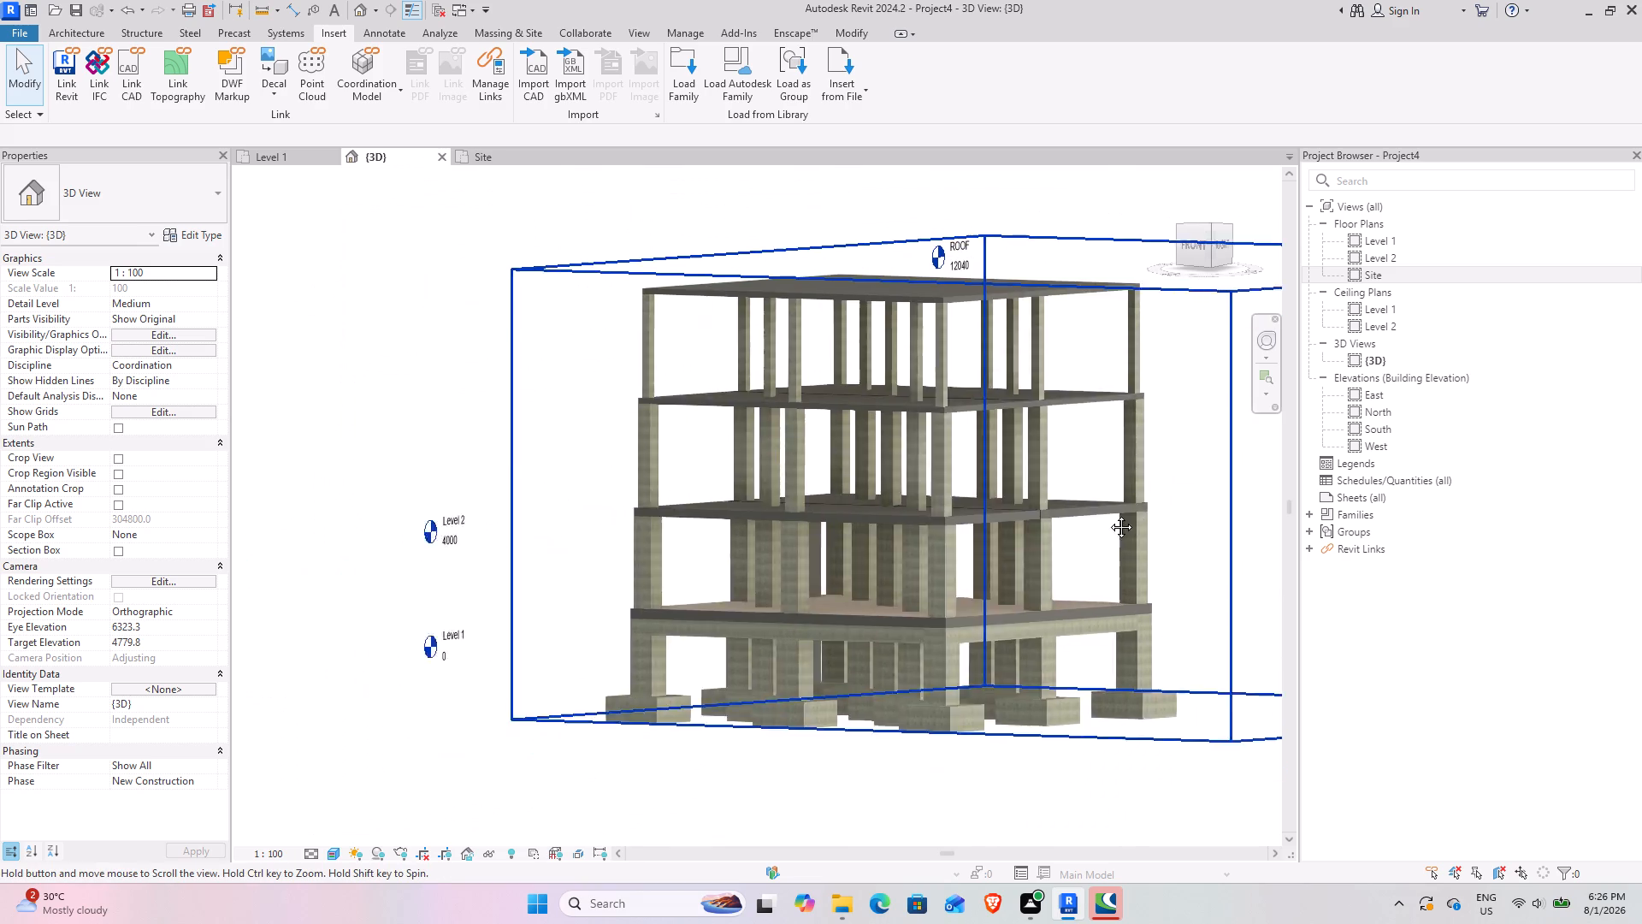
{"action": "middle_click_drag", "start_coordinate": [1108, 514], "coordinate": [1066, 520]}
{"action": "middle_click_drag", "start_coordinate": [1082, 572], "coordinate": [981, 575]}
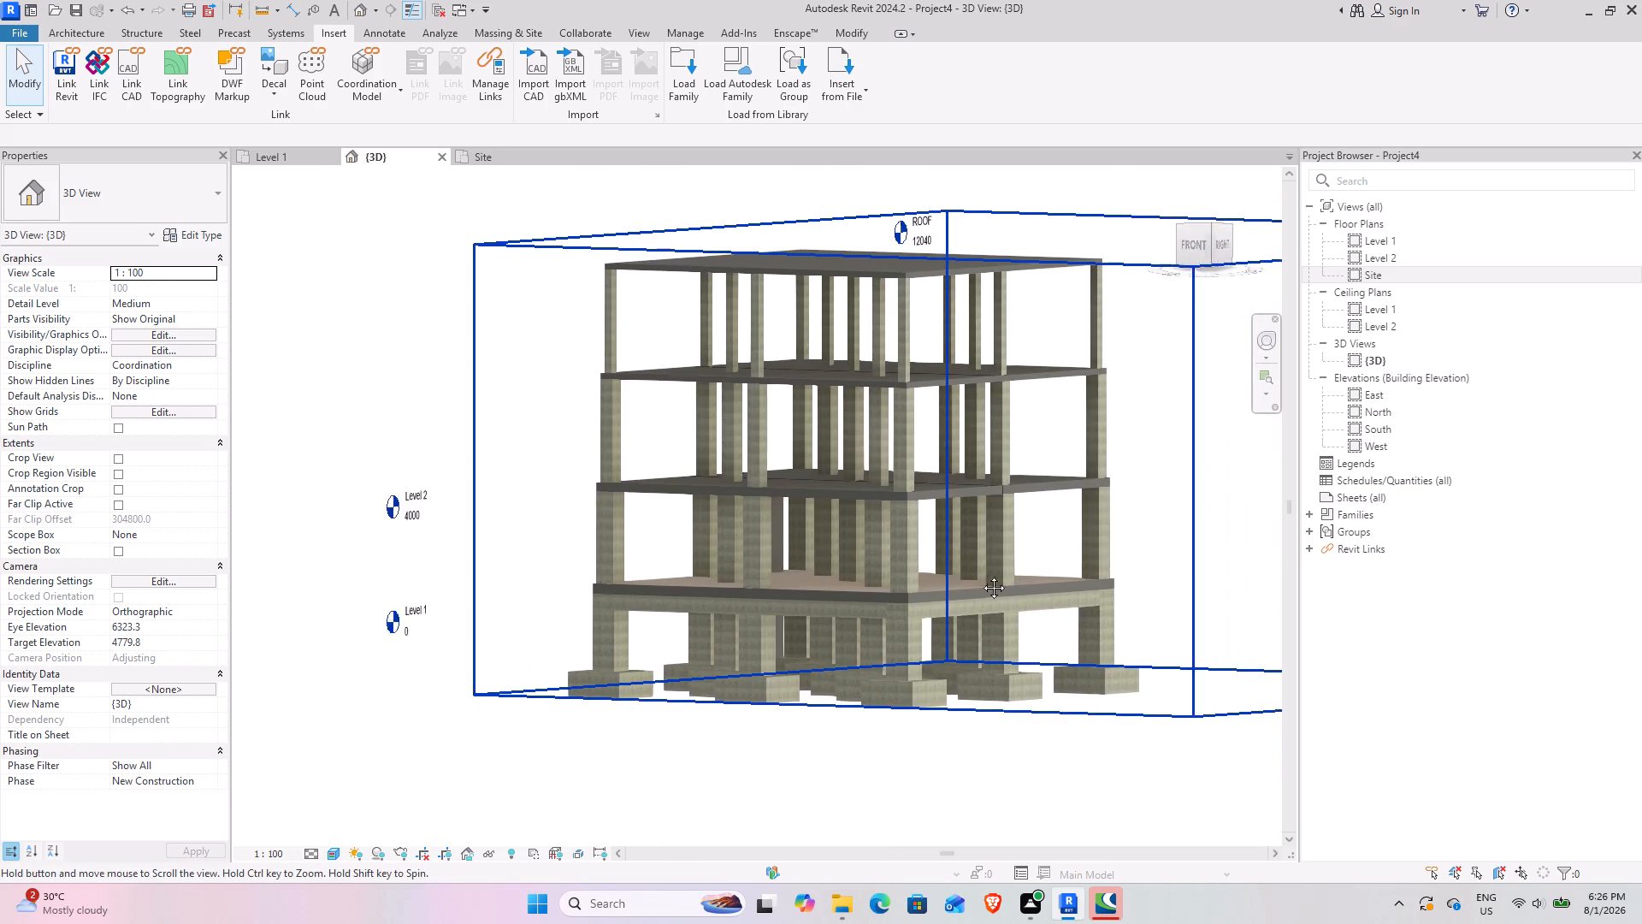
{"action": "middle_click_drag", "start_coordinate": [981, 575], "coordinate": [783, 600]}
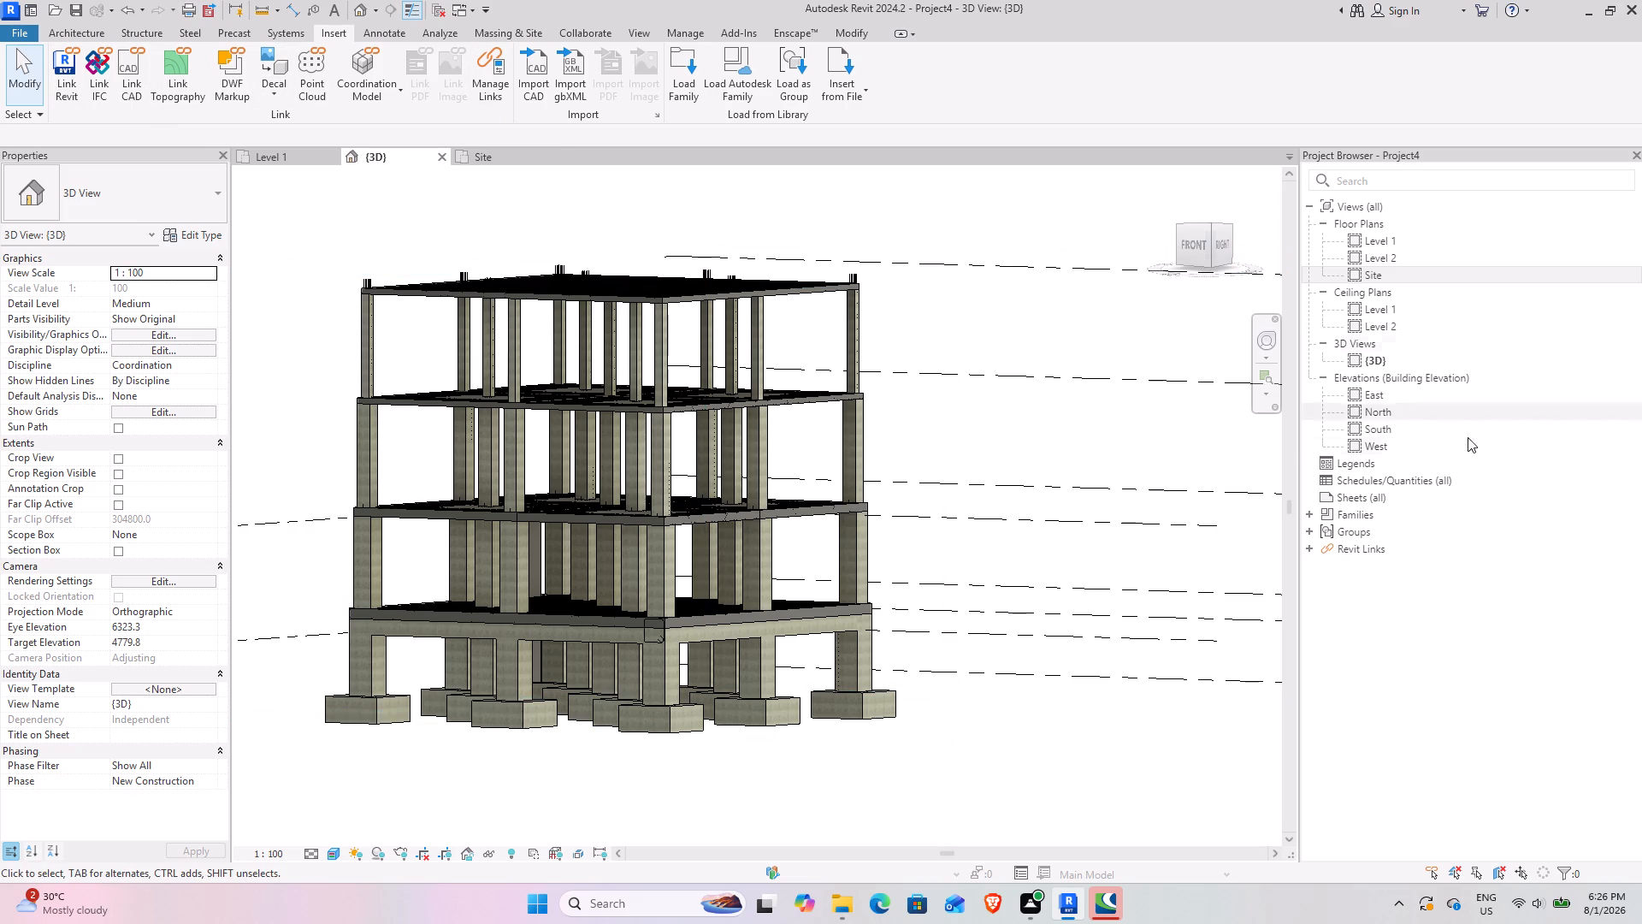
{"action": "scroll", "coordinate": [696, 585], "scroll_direction": "up", "scroll_amount": 4}
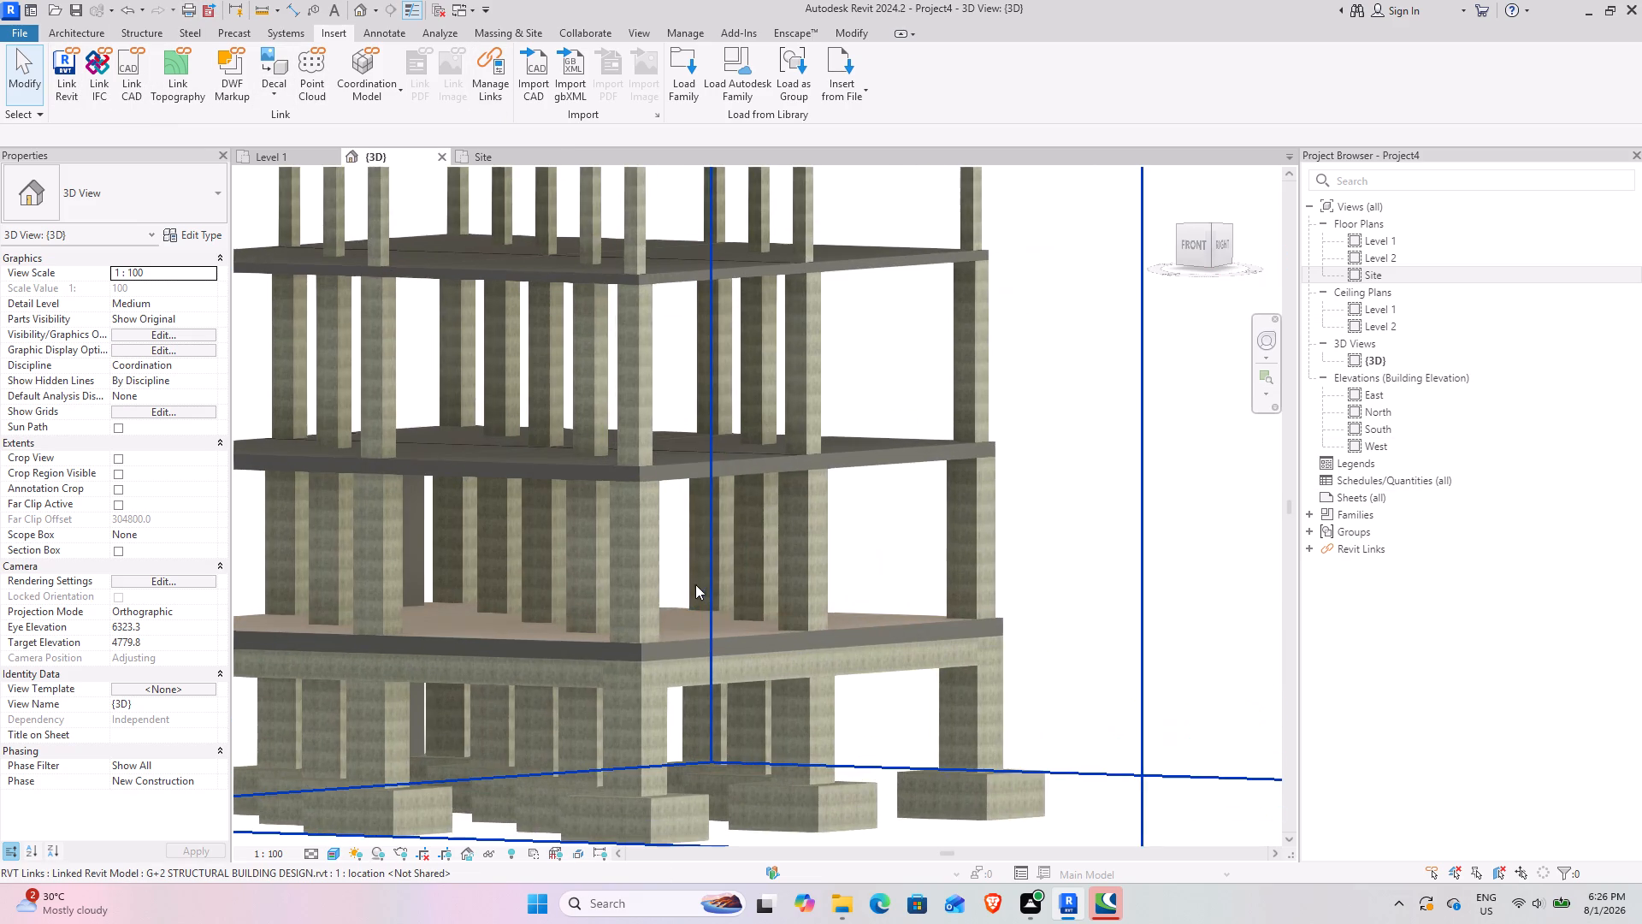
{"action": "middle_click_drag", "start_coordinate": [565, 597], "coordinate": [648, 540]}
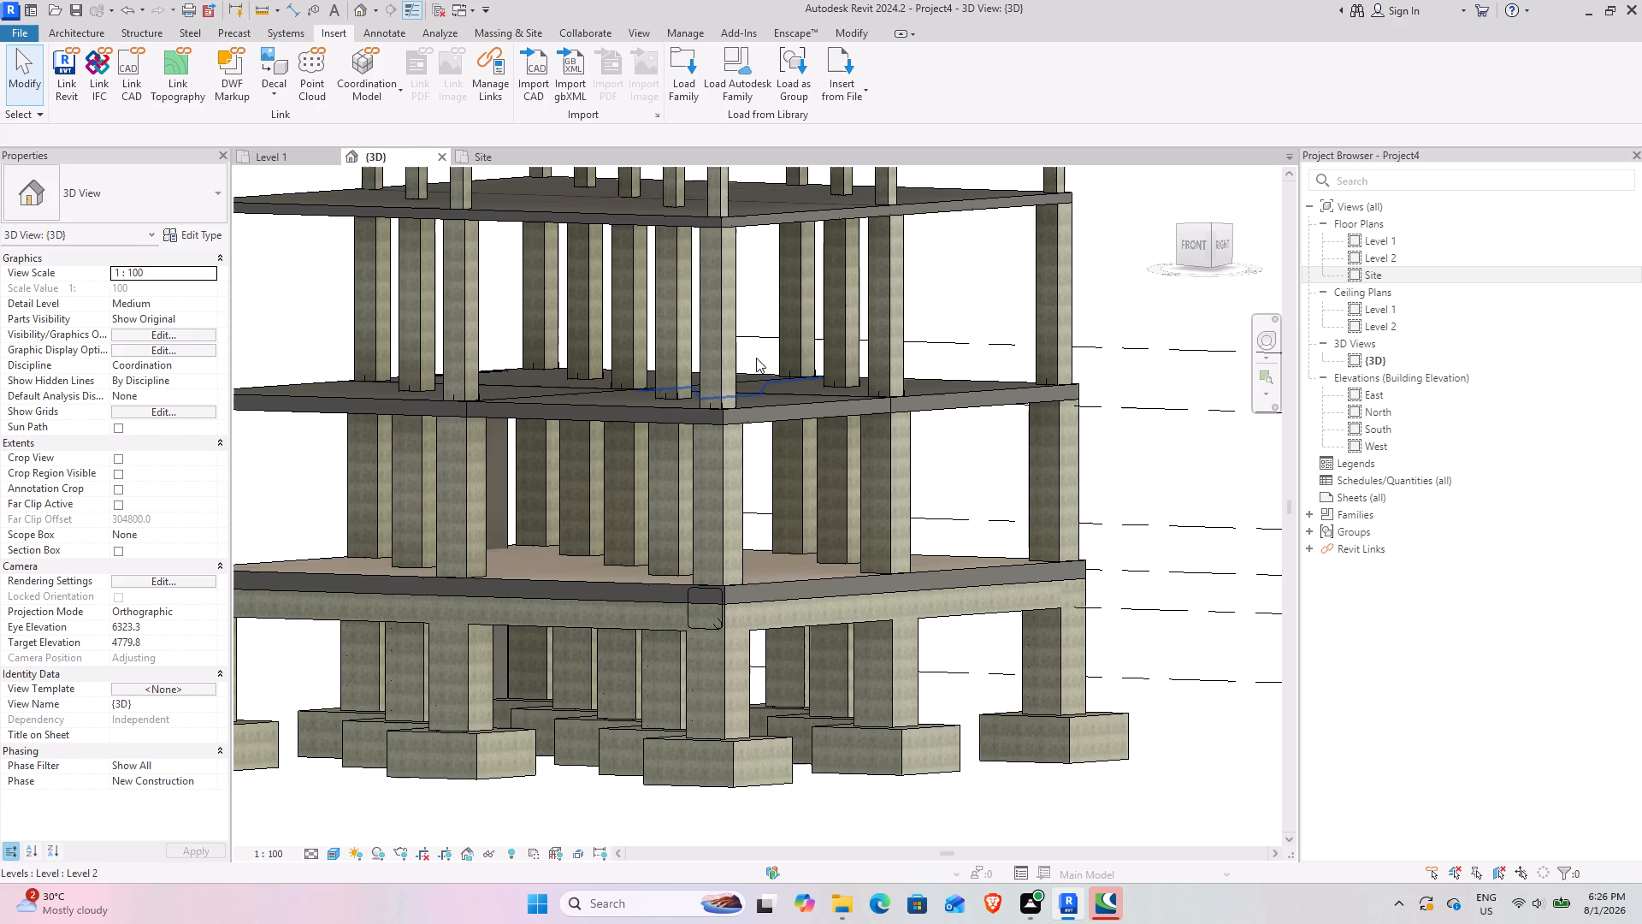
{"action": "scroll", "coordinate": [675, 438], "scroll_direction": "down", "scroll_amount": 4}
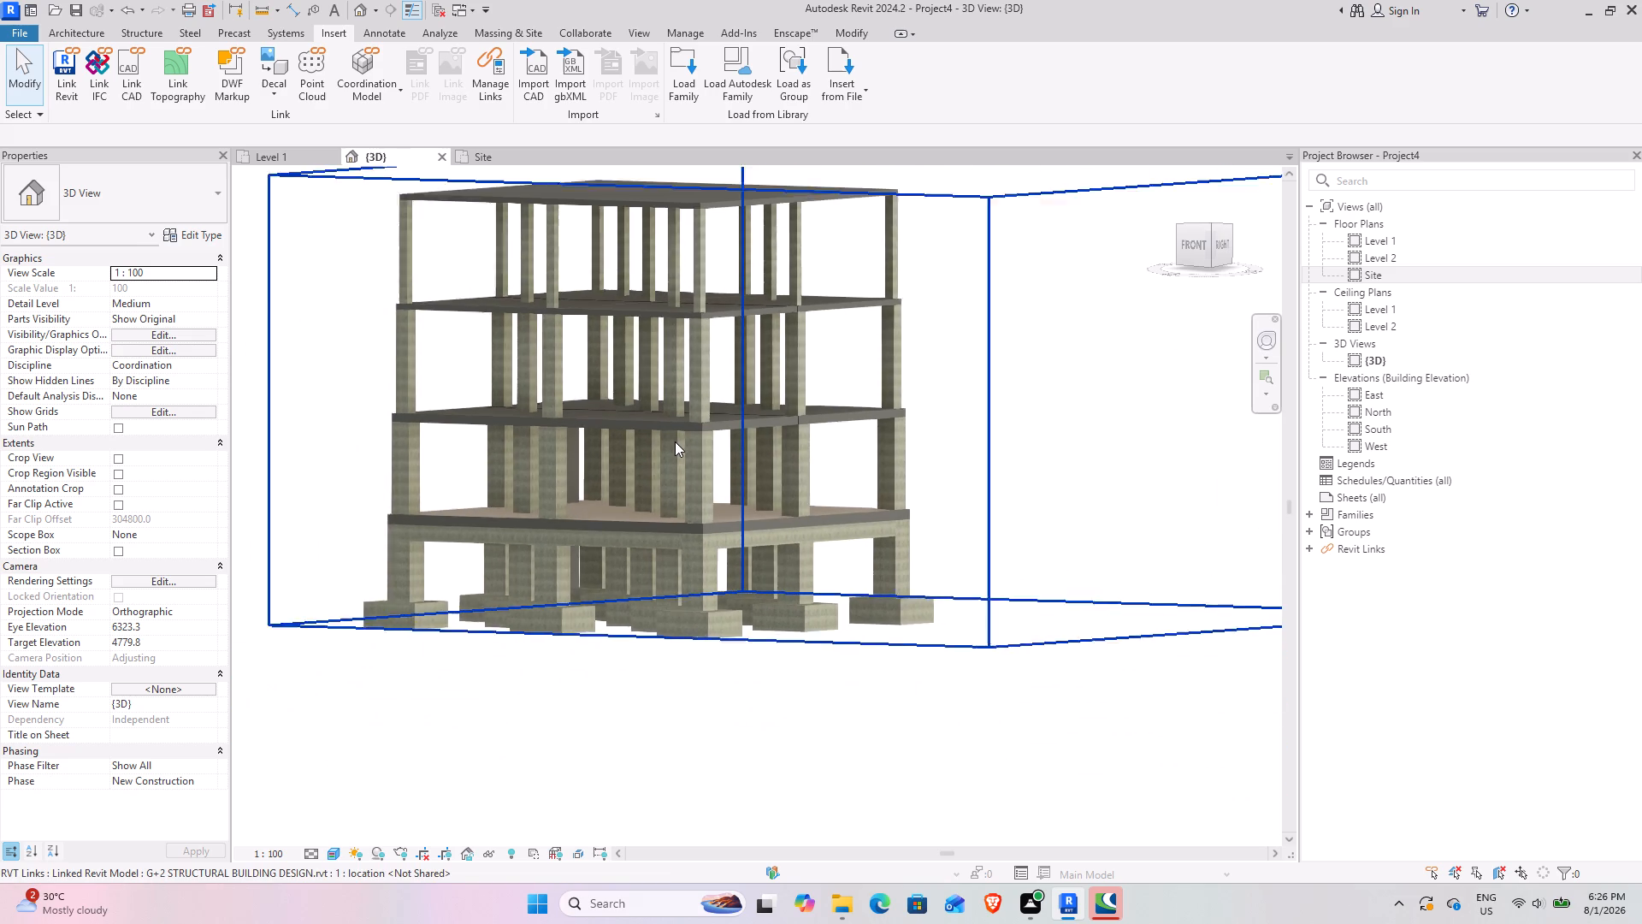
{"action": "scroll", "coordinate": [675, 441], "scroll_direction": "down", "scroll_amount": 1}
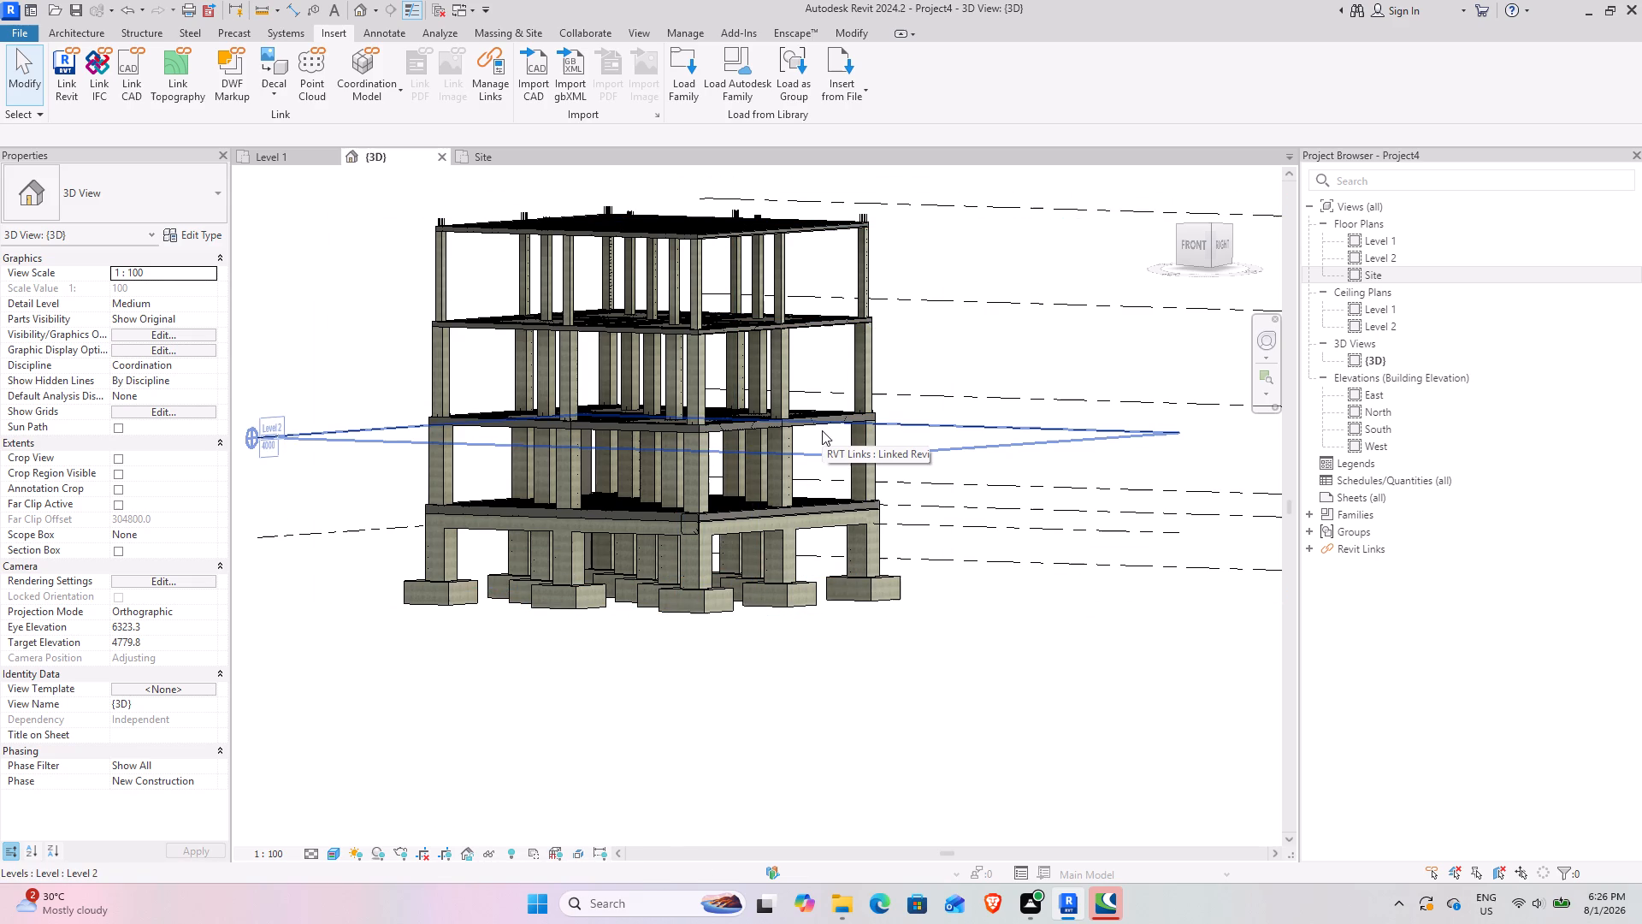
{"action": "scroll", "coordinate": [777, 556], "scroll_direction": "up", "scroll_amount": 5}
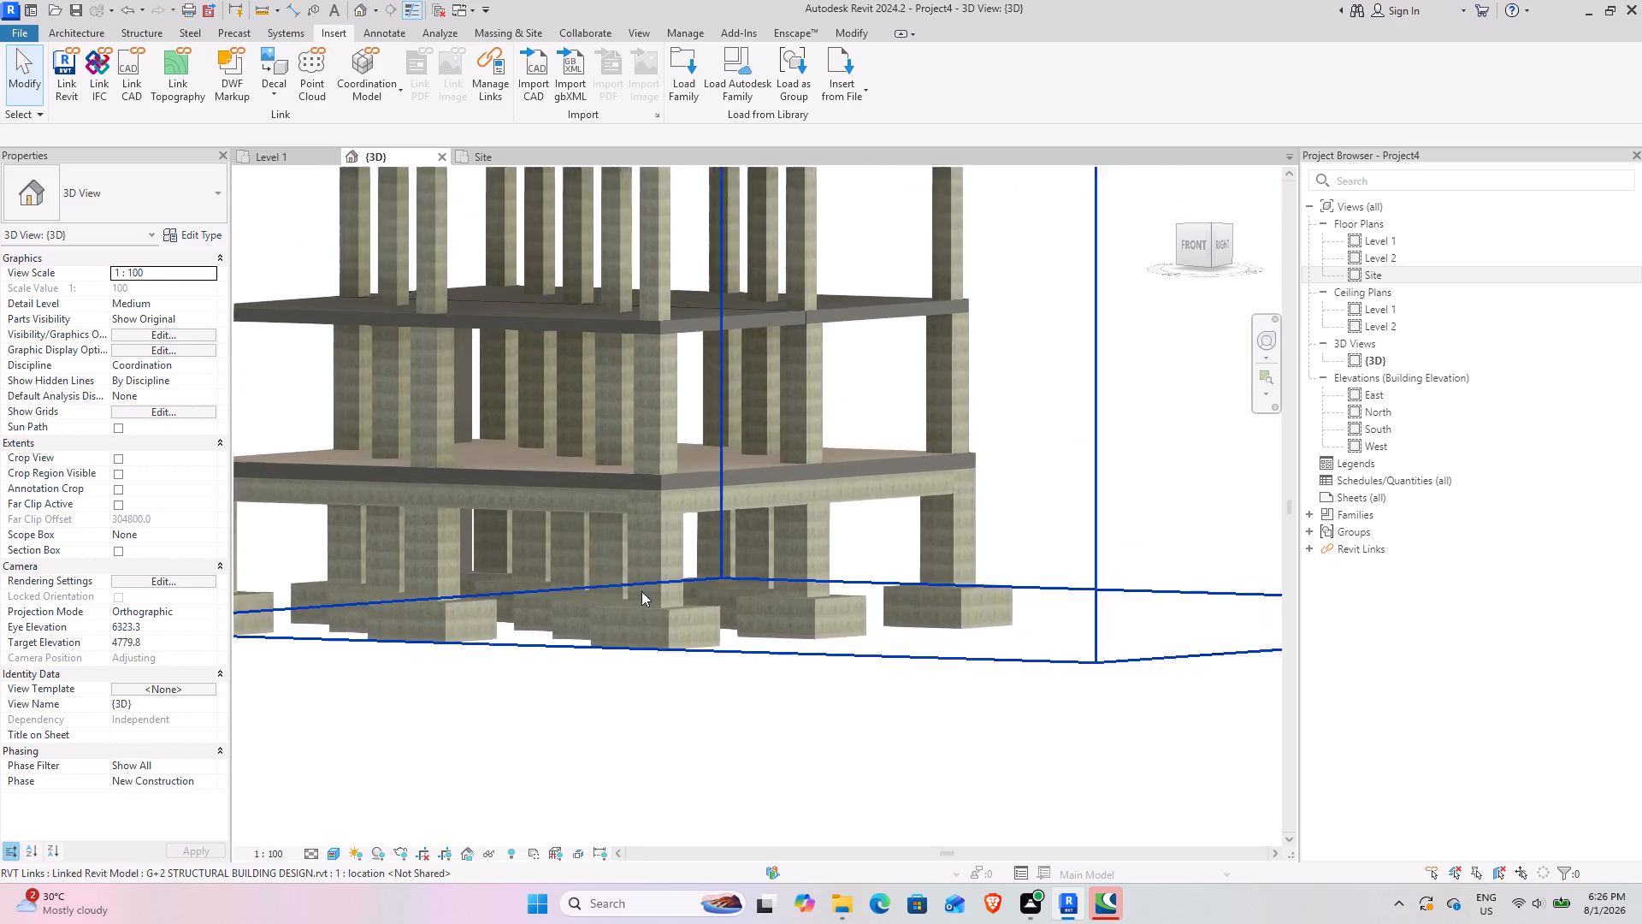
{"action": "scroll", "coordinate": [641, 591], "scroll_direction": "up", "scroll_amount": 1}
{"action": "middle_click_drag", "start_coordinate": [734, 611], "coordinate": [1056, 734]}
{"action": "scroll", "coordinate": [987, 610], "scroll_direction": "down", "scroll_amount": 4}
{"action": "middle_click_drag", "start_coordinate": [924, 591], "coordinate": [965, 631]}
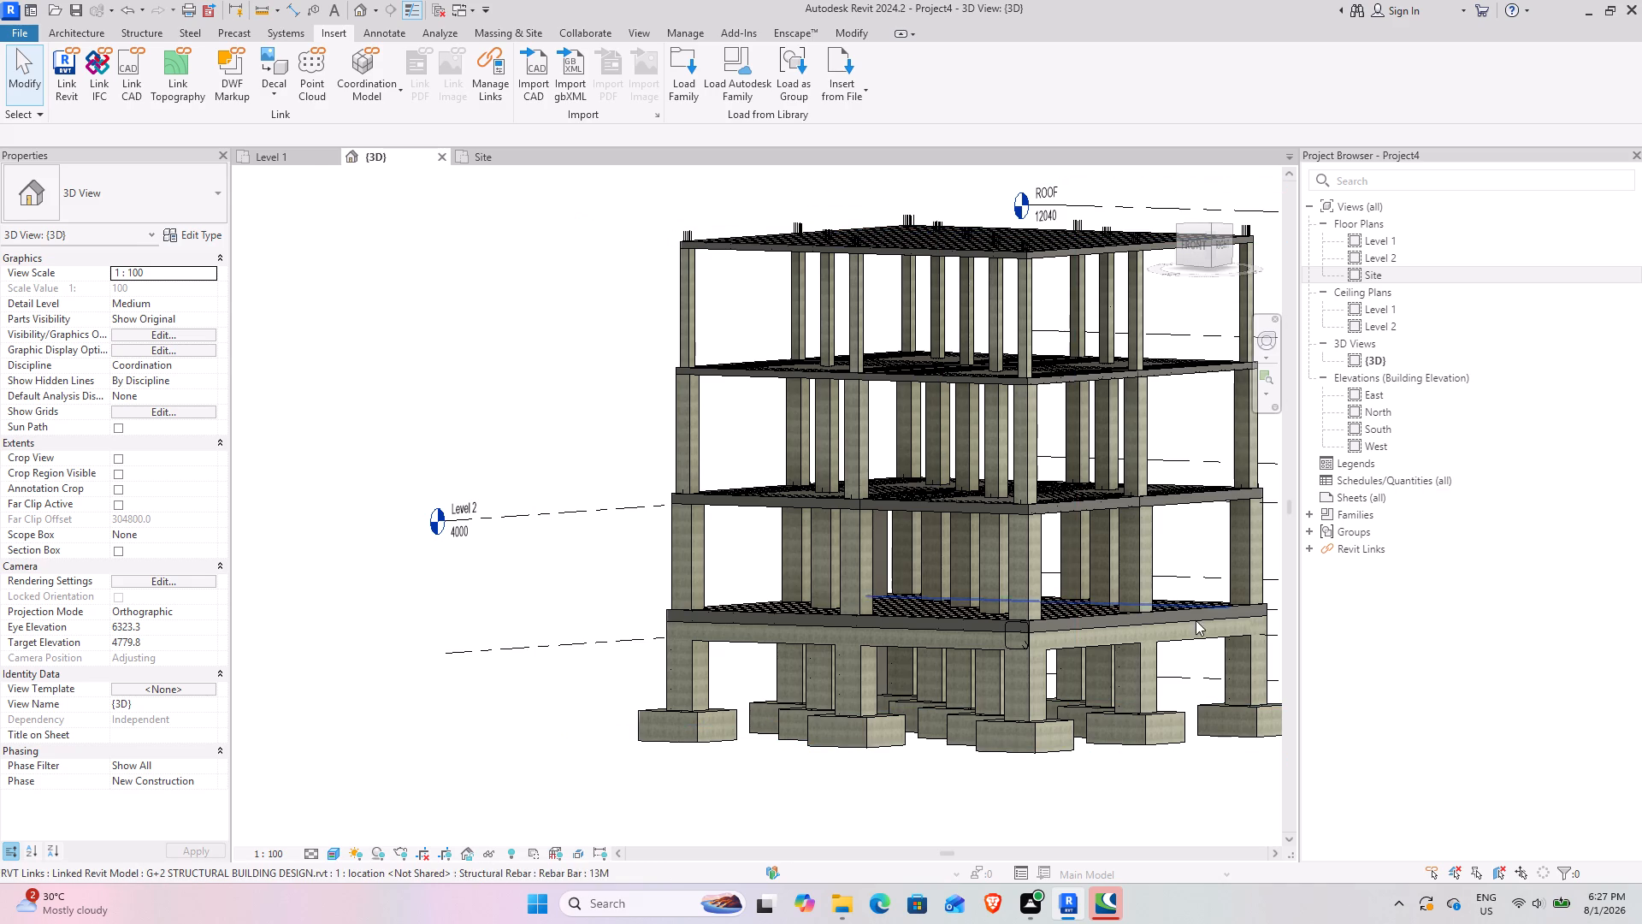
{"action": "scroll", "coordinate": [1090, 525], "scroll_direction": "down", "scroll_amount": 3}
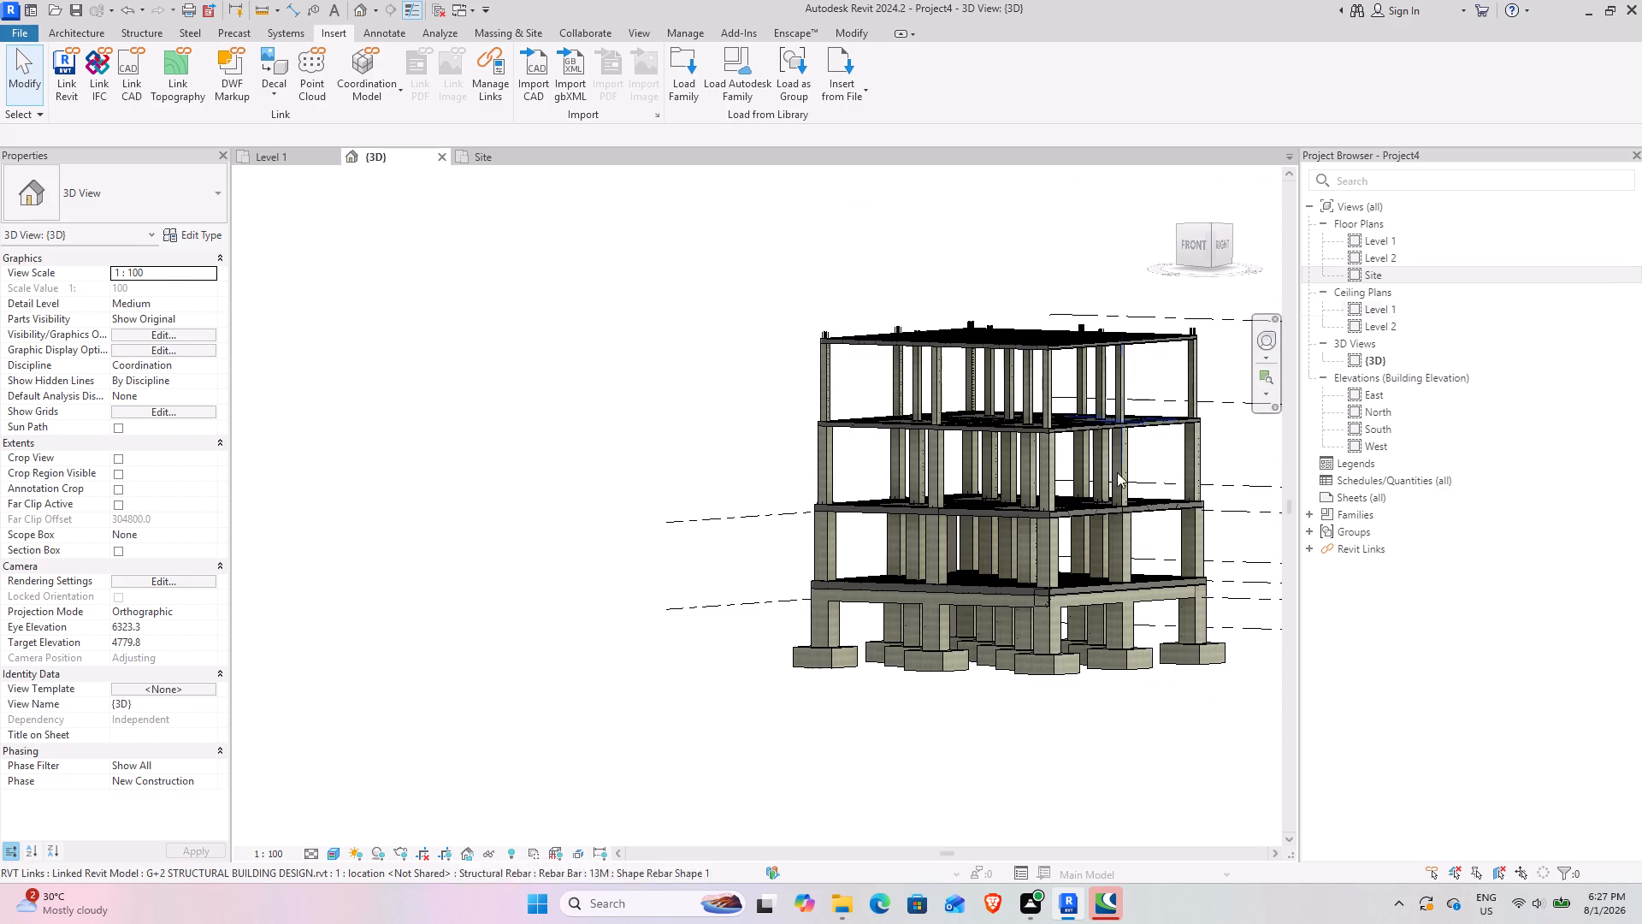
{"action": "middle_click_drag", "start_coordinate": [1111, 496], "coordinate": [858, 589]}
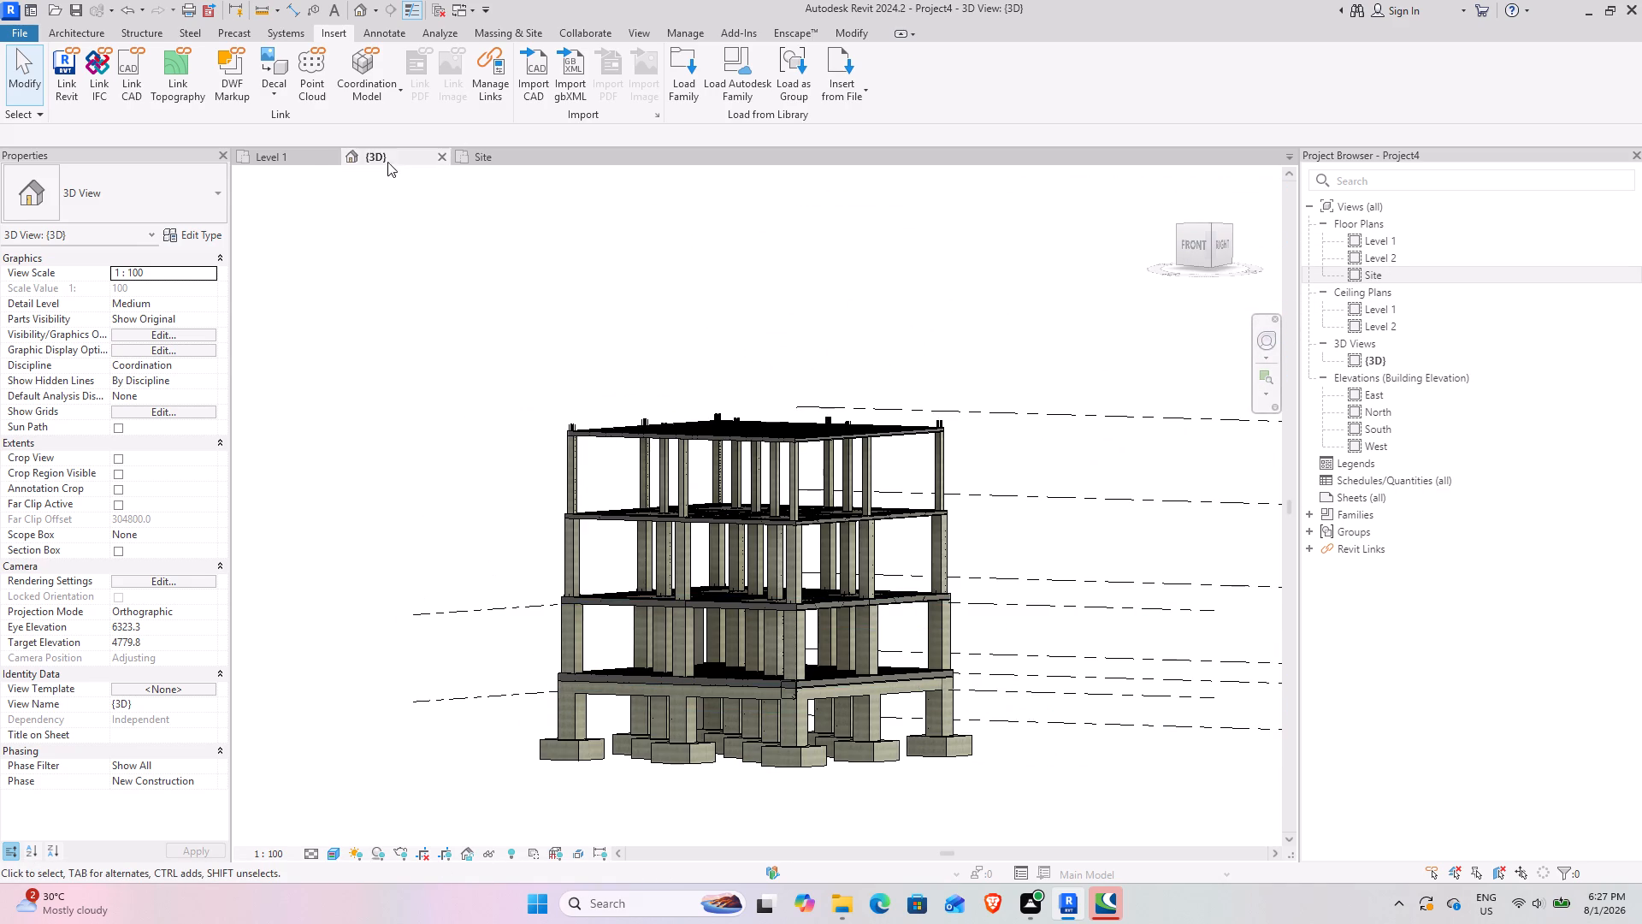
Open the North elevation and examine the linked model's levels, FOOTING LEVEL to ROOF, alongside the project's Level 1 and Level 2.
{"action": "double_click", "coordinate": [1411, 418]}
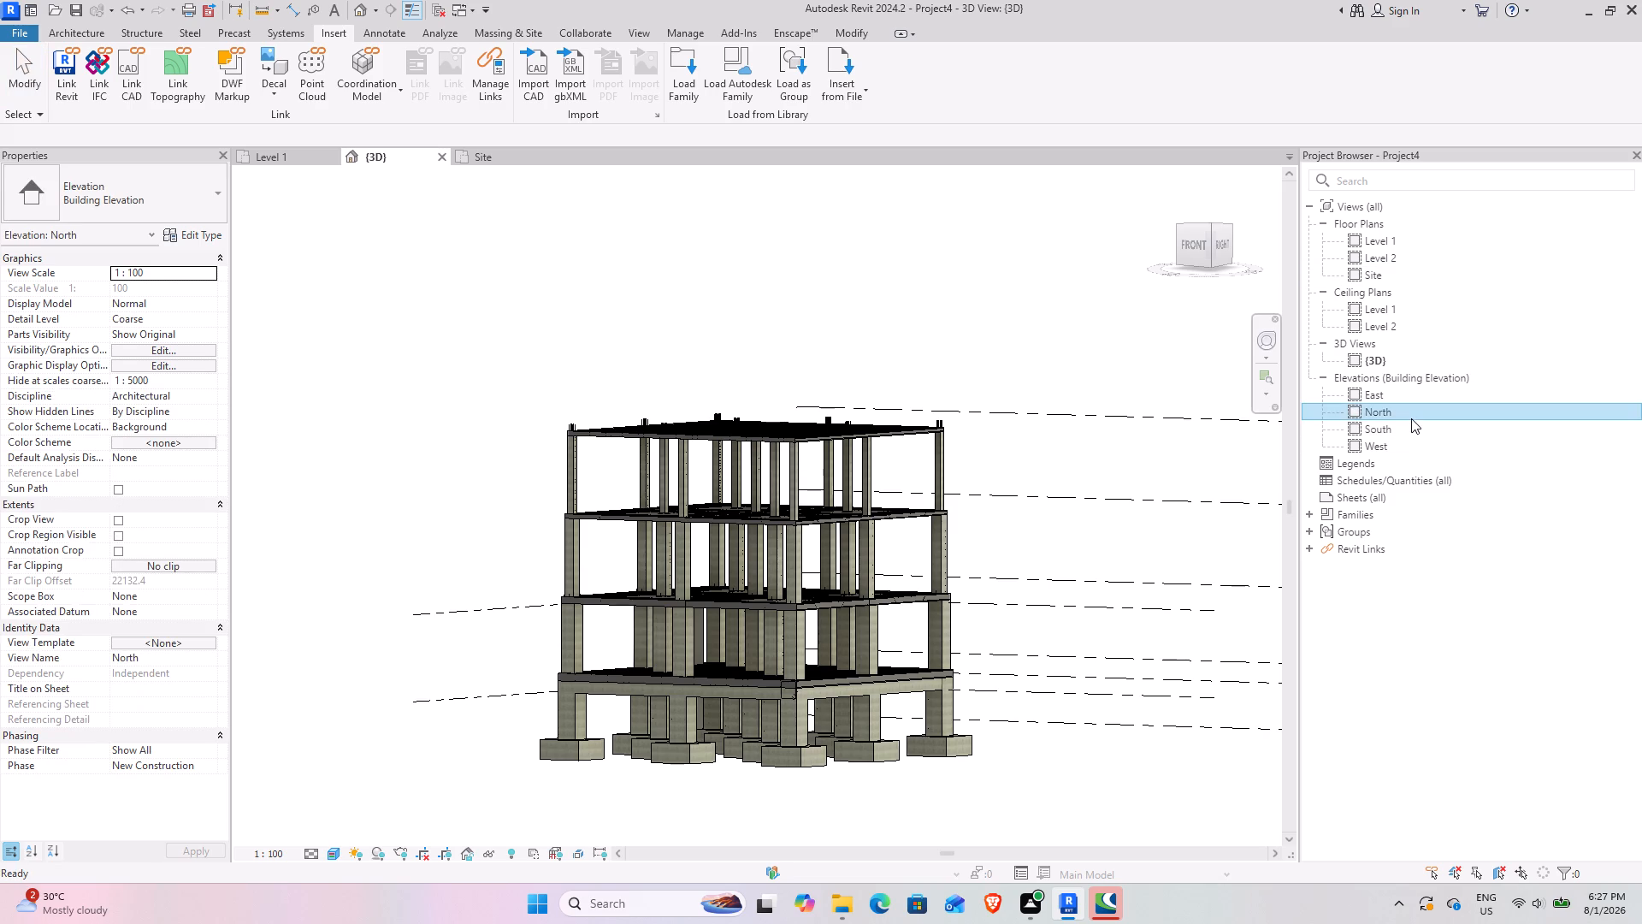
{"action": "middle_click_drag", "start_coordinate": [1105, 626], "coordinate": [865, 601]}
{"action": "scroll", "coordinate": [933, 618], "scroll_direction": "up", "scroll_amount": 3}
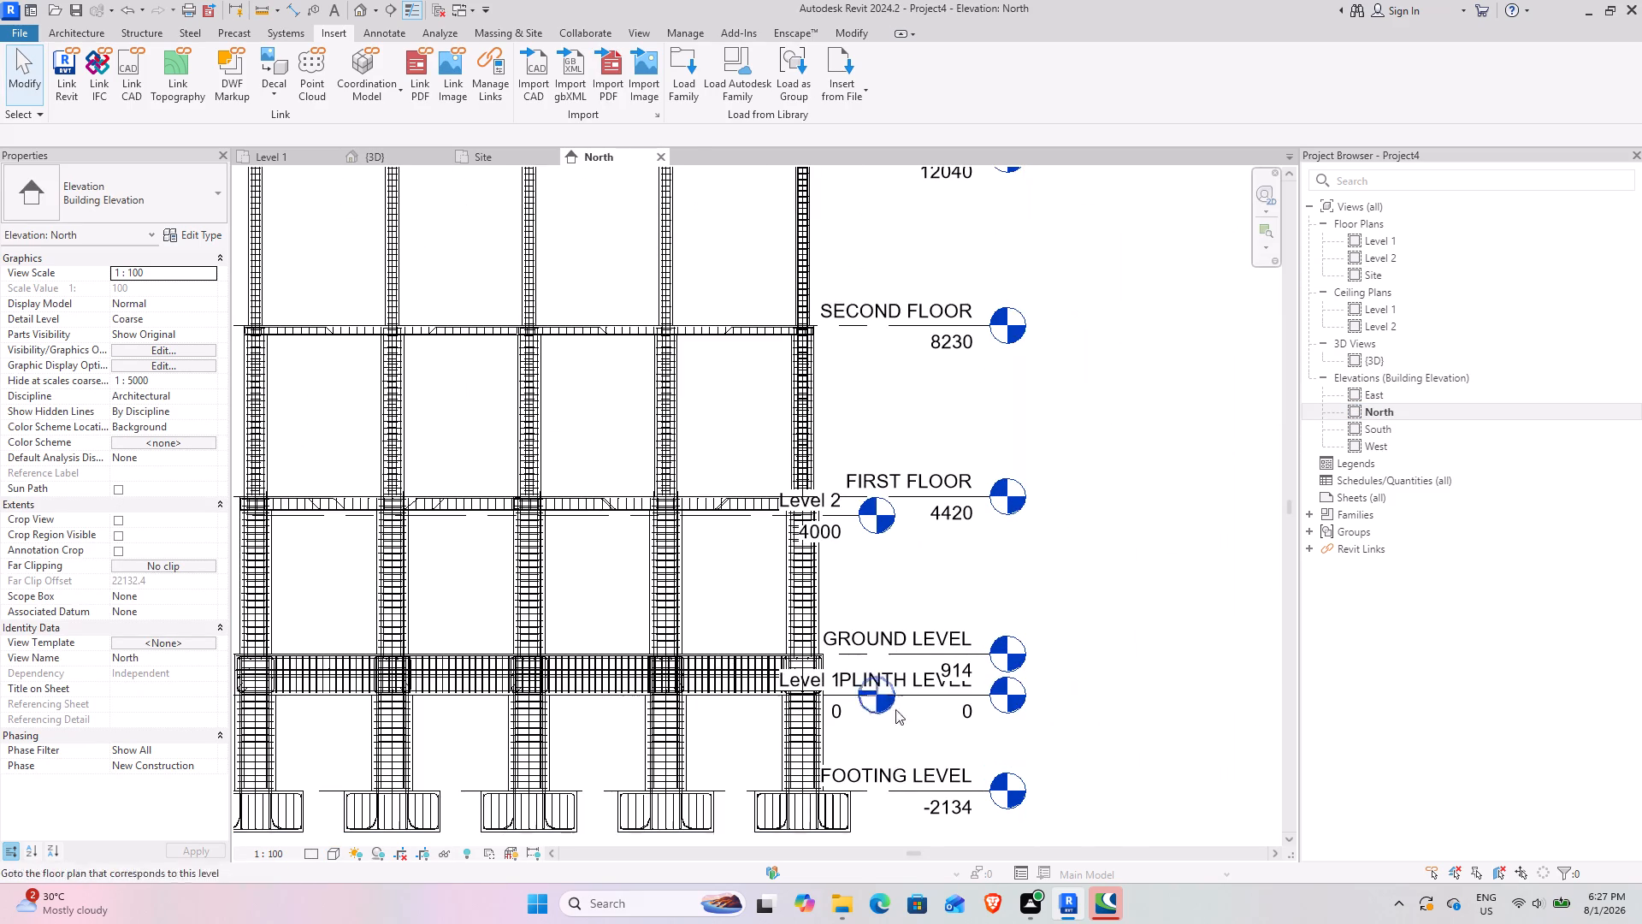
{"action": "left_click", "coordinate": [935, 643]}
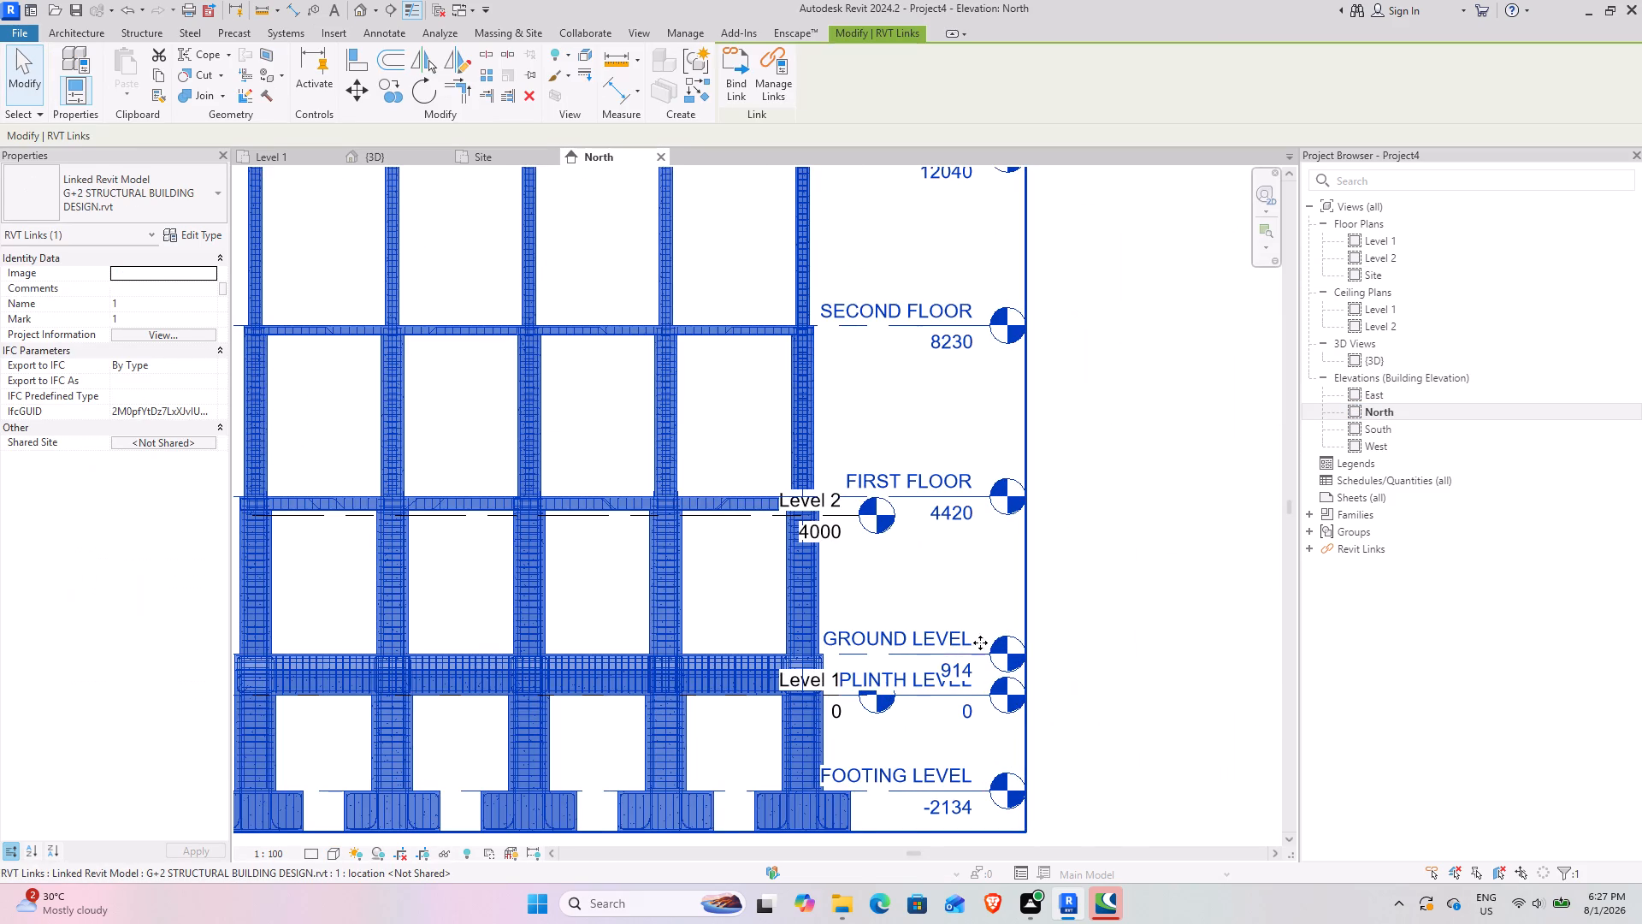
{"action": "left_click", "coordinate": [948, 658]}
{"action": "left_click", "coordinate": [1173, 655]}
{"action": "scroll", "coordinate": [1099, 658], "scroll_direction": "down", "scroll_amount": 2}
{"action": "middle_click_drag", "start_coordinate": [1073, 698], "coordinate": [950, 625]}
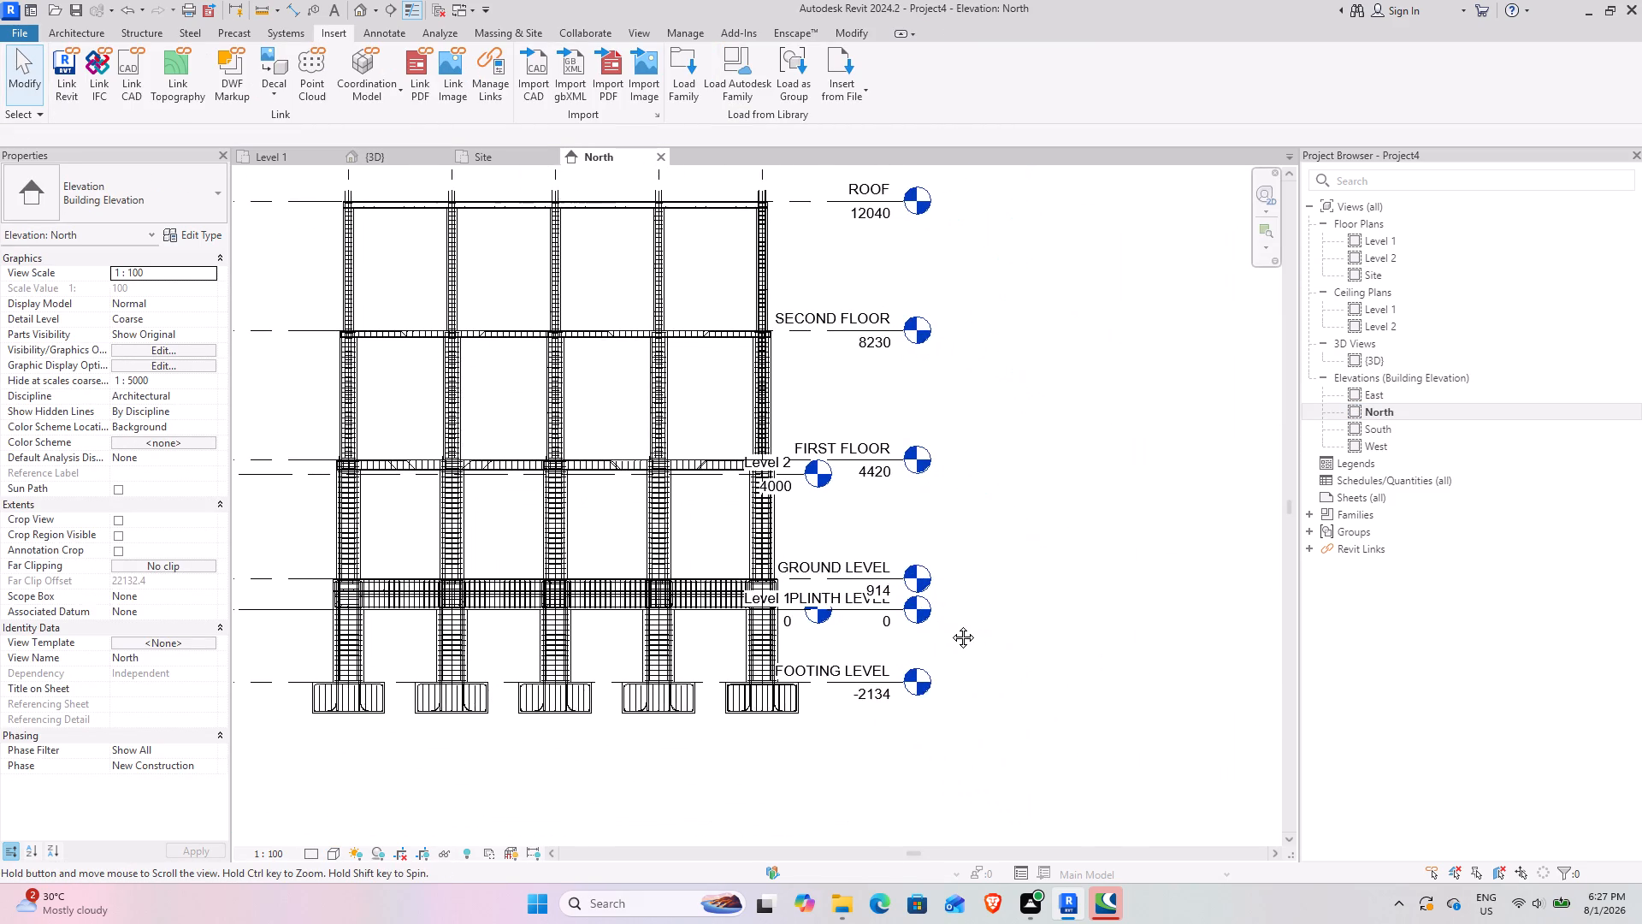
{"action": "middle_click_drag", "start_coordinate": [950, 625], "coordinate": [932, 699]}
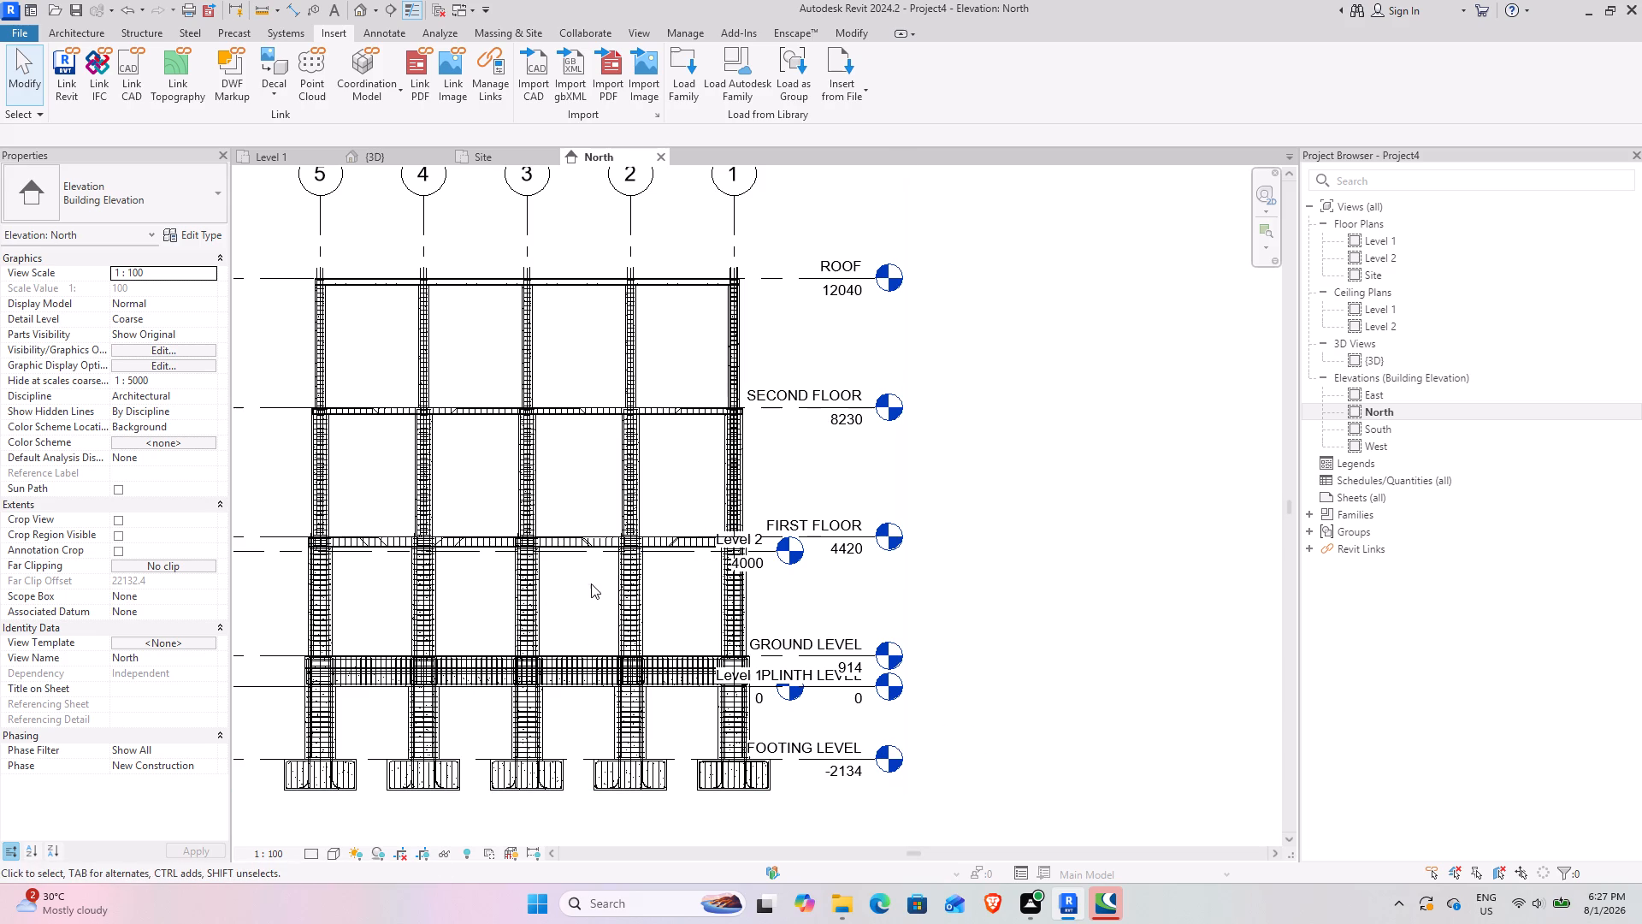
Examine the linked frame's reinforced columns, beams and footings storey by storey against the level lines in the North elevation.
{"action": "scroll", "coordinate": [591, 506], "scroll_direction": "up", "scroll_amount": 5}
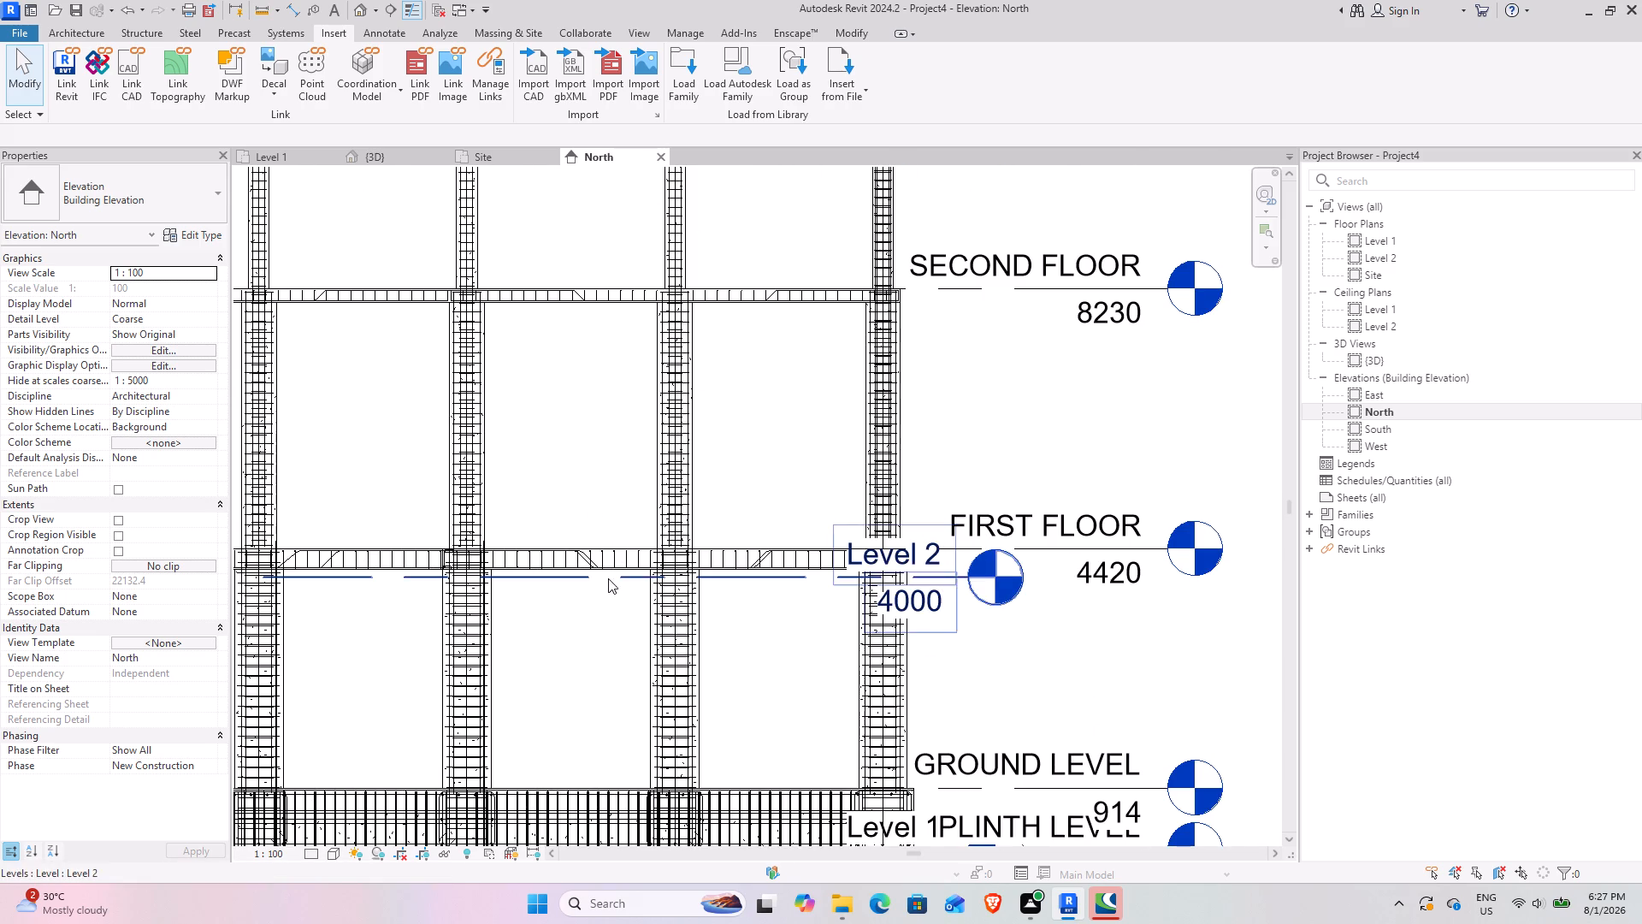
{"action": "scroll", "coordinate": [653, 572], "scroll_direction": "up", "scroll_amount": 3}
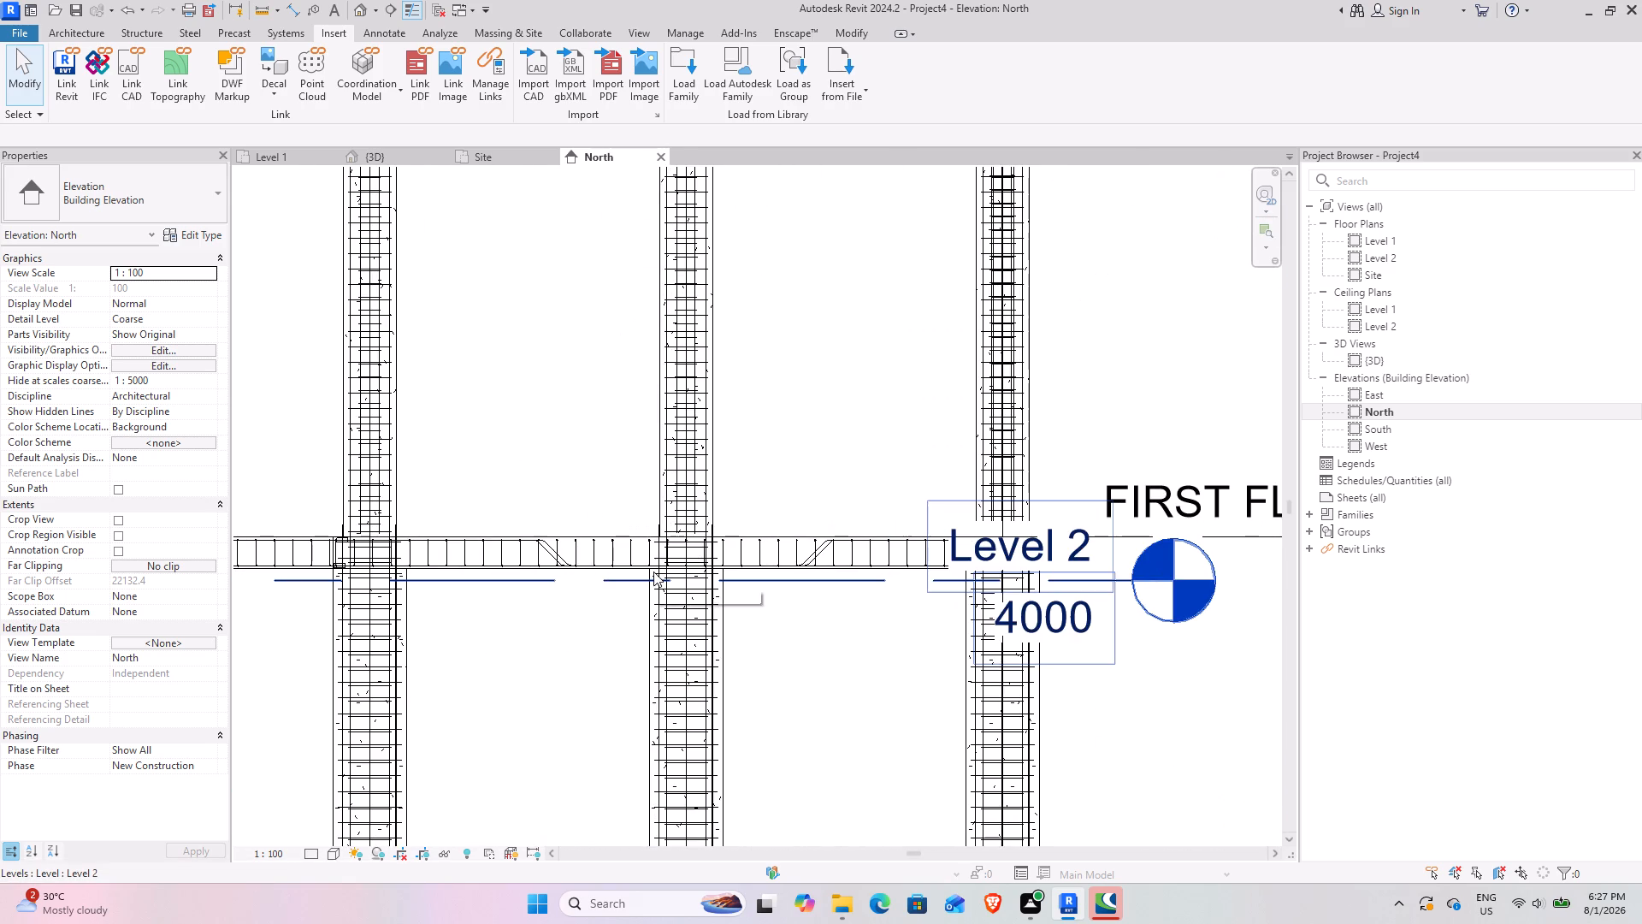
{"action": "scroll", "coordinate": [784, 332], "scroll_direction": "down", "scroll_amount": 3}
{"action": "middle_click_drag", "start_coordinate": [800, 339], "coordinate": [755, 696]}
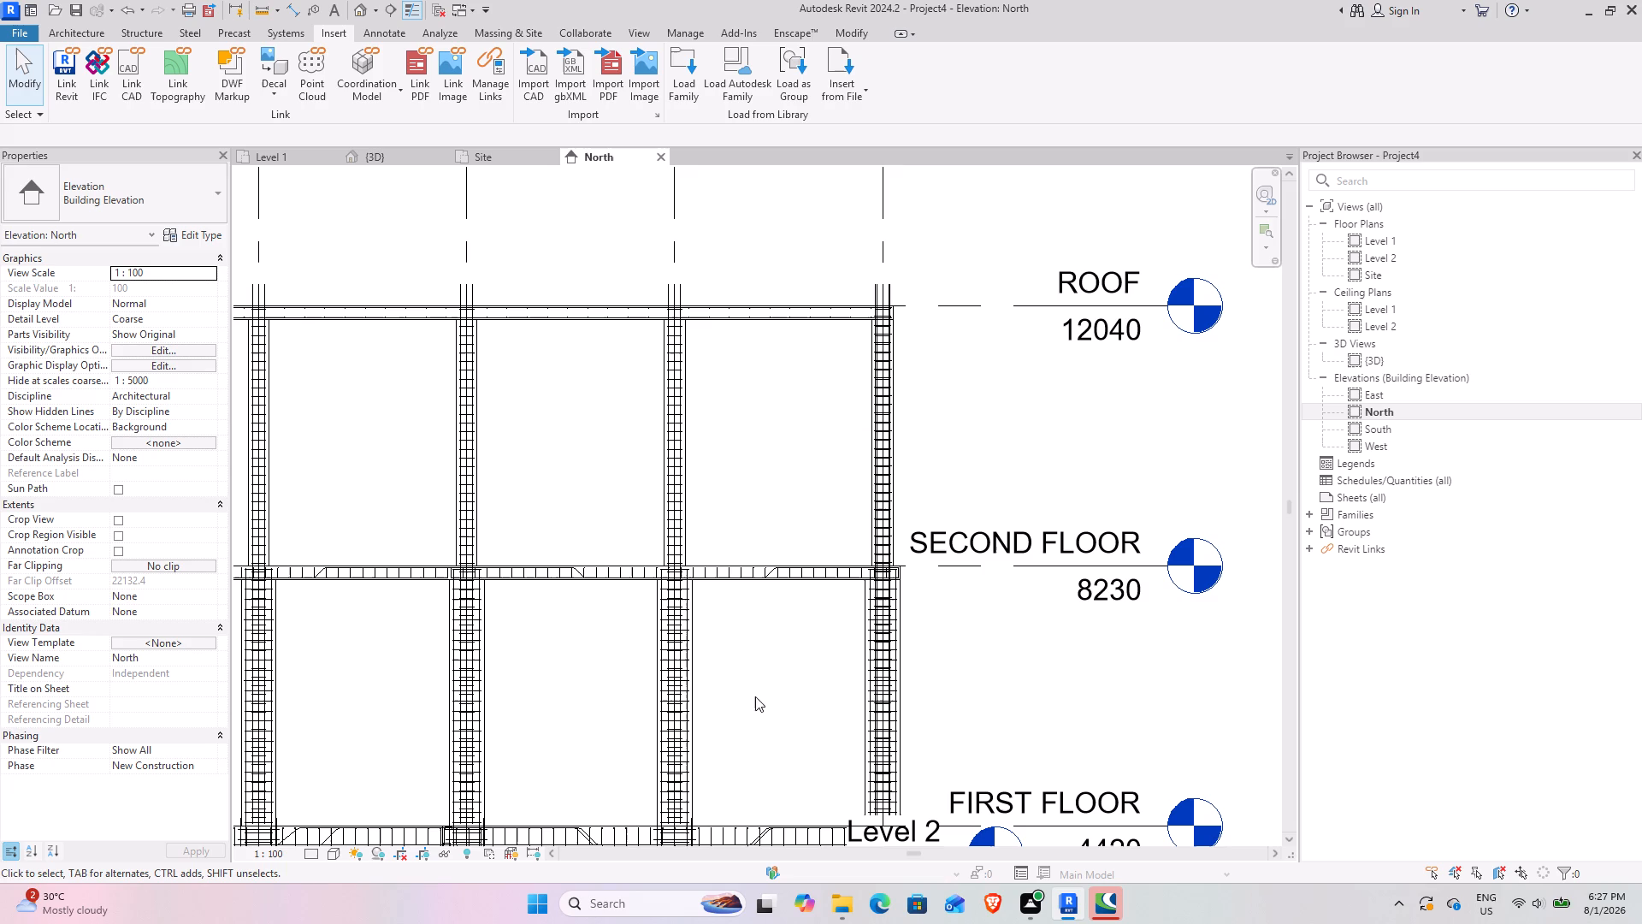
{"action": "scroll", "coordinate": [838, 456], "scroll_direction": "down", "scroll_amount": 2}
{"action": "middle_click_drag", "start_coordinate": [687, 657], "coordinate": [719, 567]}
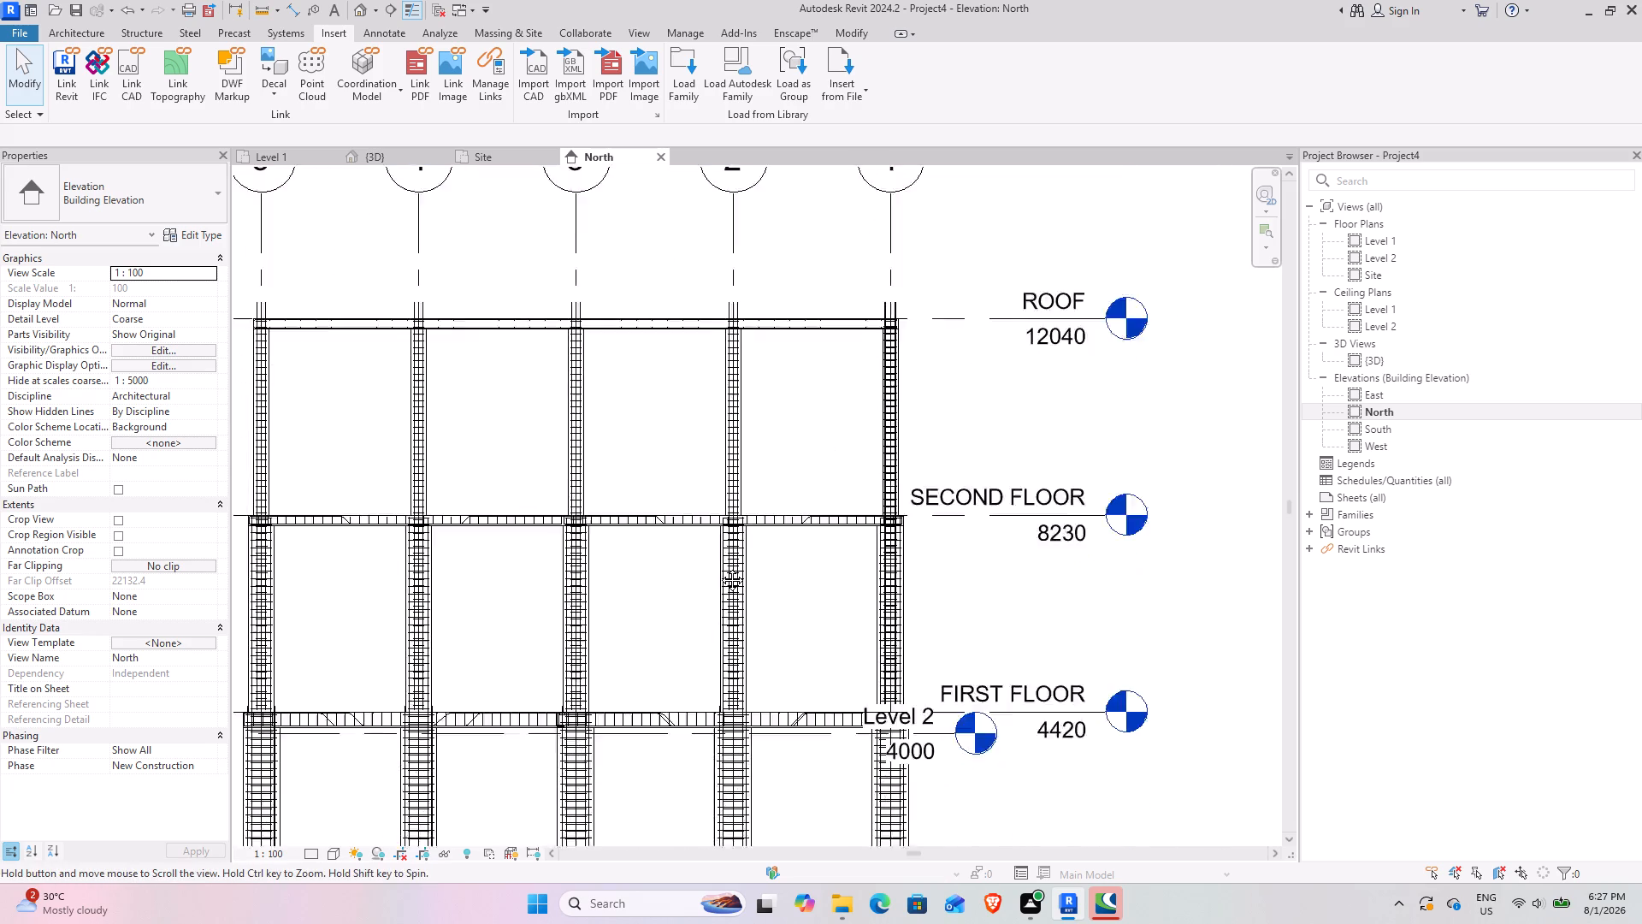
{"action": "middle_click_drag", "start_coordinate": [719, 567], "coordinate": [741, 504]}
{"action": "middle_click_drag", "start_coordinate": [651, 594], "coordinate": [771, 441]}
{"action": "scroll", "coordinate": [908, 560], "scroll_direction": "down", "scroll_amount": 2}
{"action": "scroll", "coordinate": [540, 546], "scroll_direction": "up", "scroll_amount": 4}
{"action": "scroll", "coordinate": [623, 672], "scroll_direction": "up", "scroll_amount": 2}
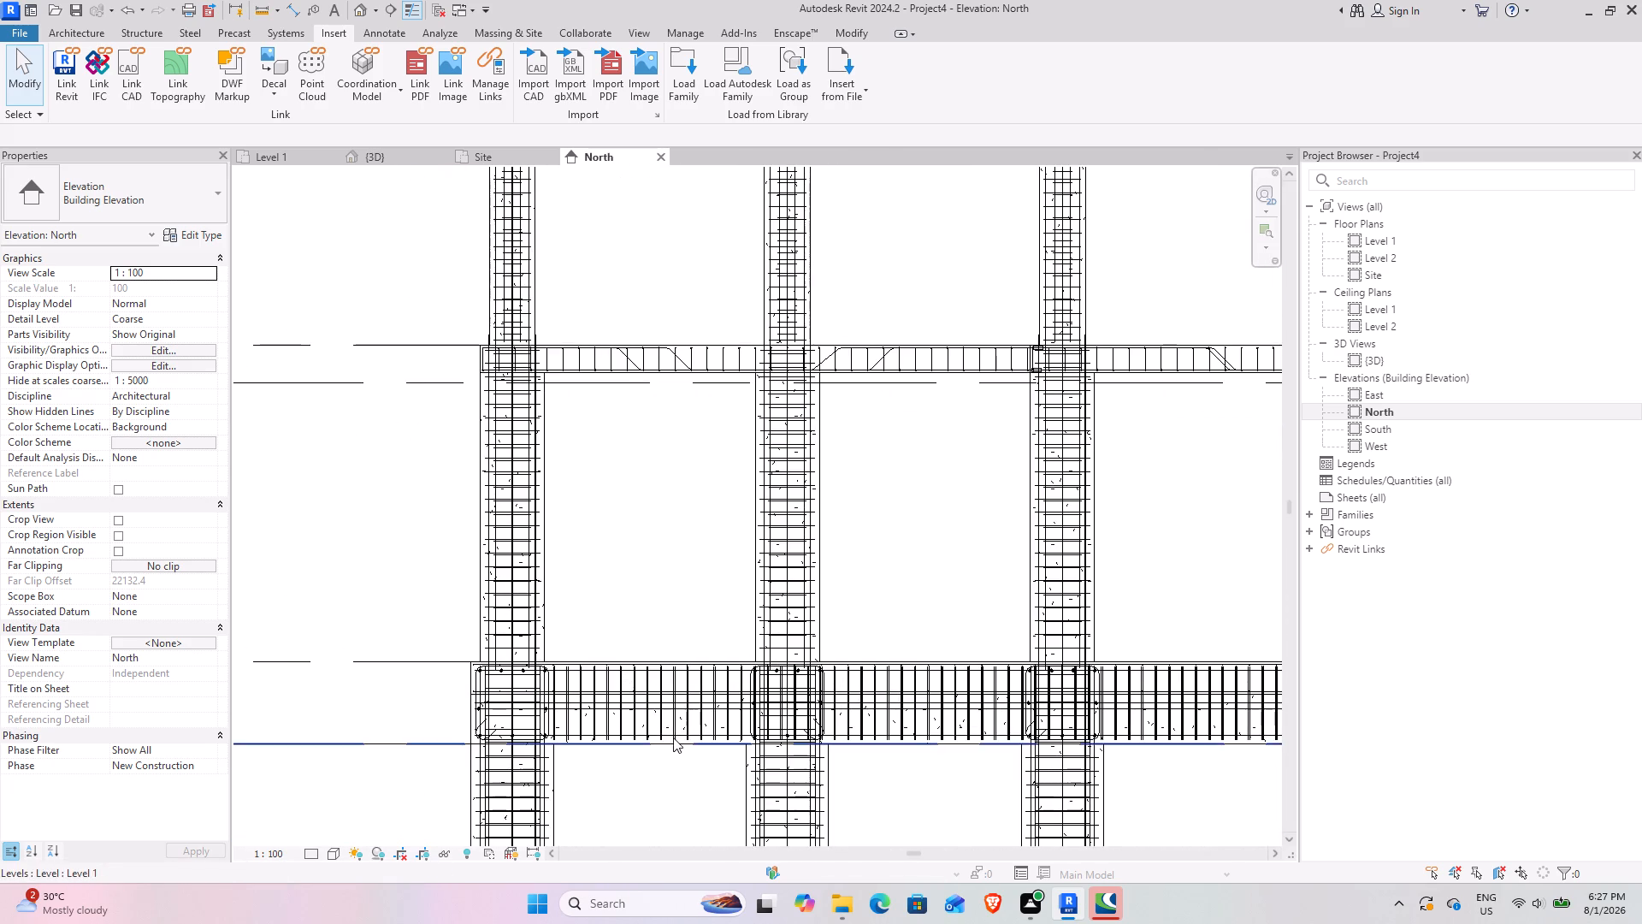
{"action": "middle_click_drag", "start_coordinate": [664, 735], "coordinate": [540, 439]}
{"action": "scroll", "coordinate": [641, 504], "scroll_direction": "down", "scroll_amount": 3}
{"action": "middle_click_drag", "start_coordinate": [968, 572], "coordinate": [670, 601]}
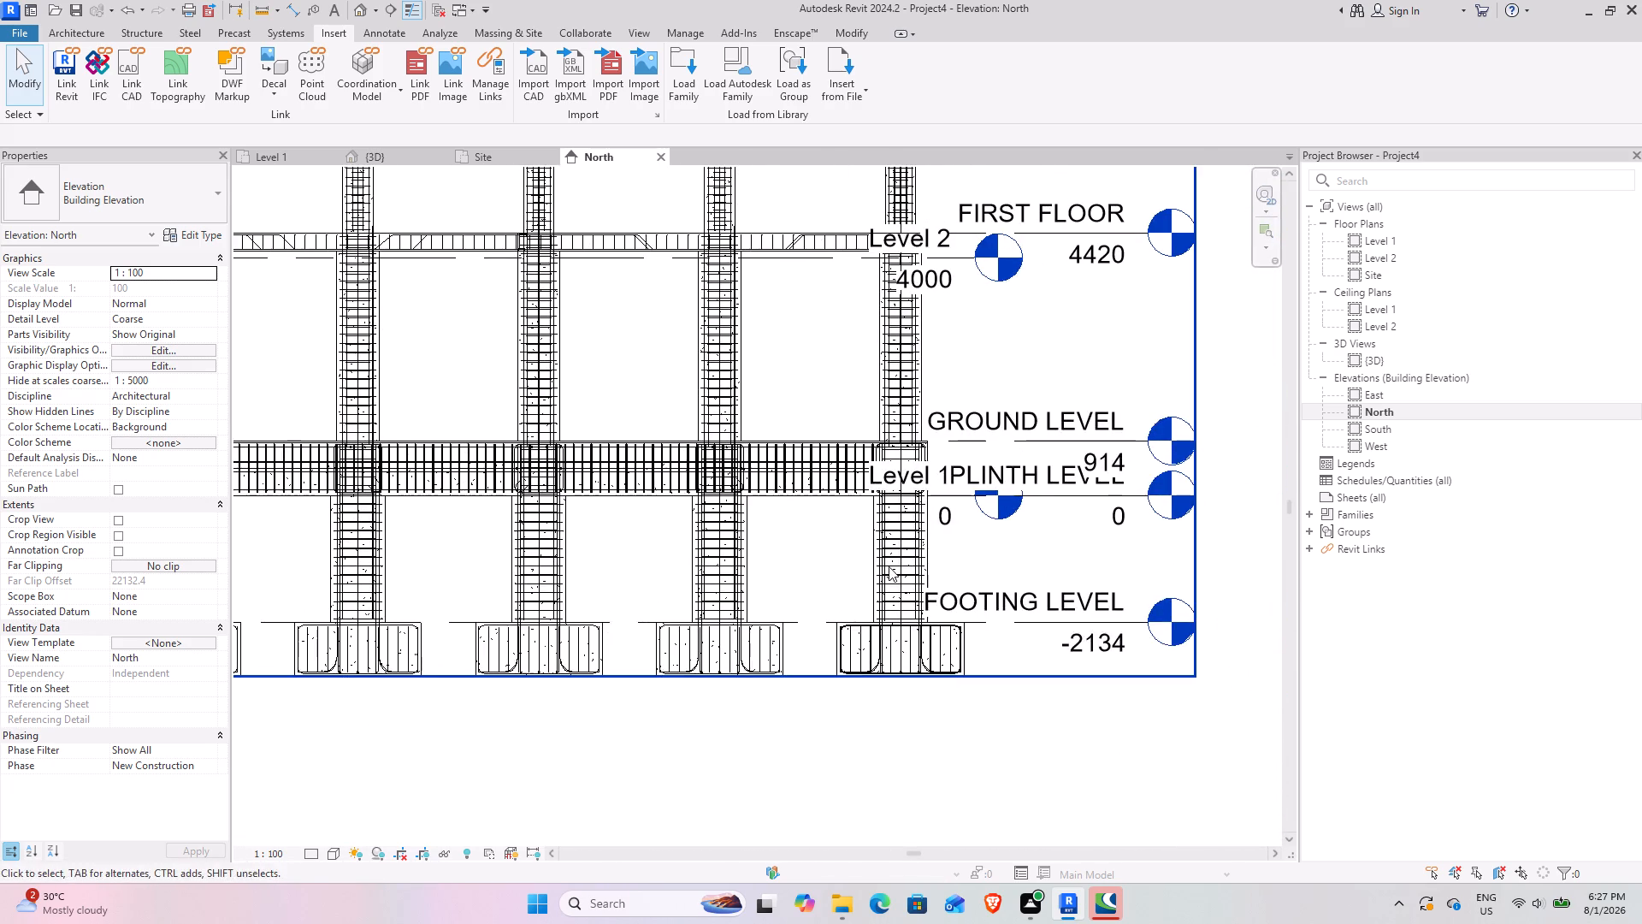
{"action": "middle_click_drag", "start_coordinate": [848, 582], "coordinate": [661, 650]}
{"action": "scroll", "coordinate": [661, 650], "scroll_direction": "down", "scroll_amount": 3}
{"action": "middle_click_drag", "start_coordinate": [761, 672], "coordinate": [652, 722]}
{"action": "middle_click_drag", "start_coordinate": [629, 772], "coordinate": [638, 742]}
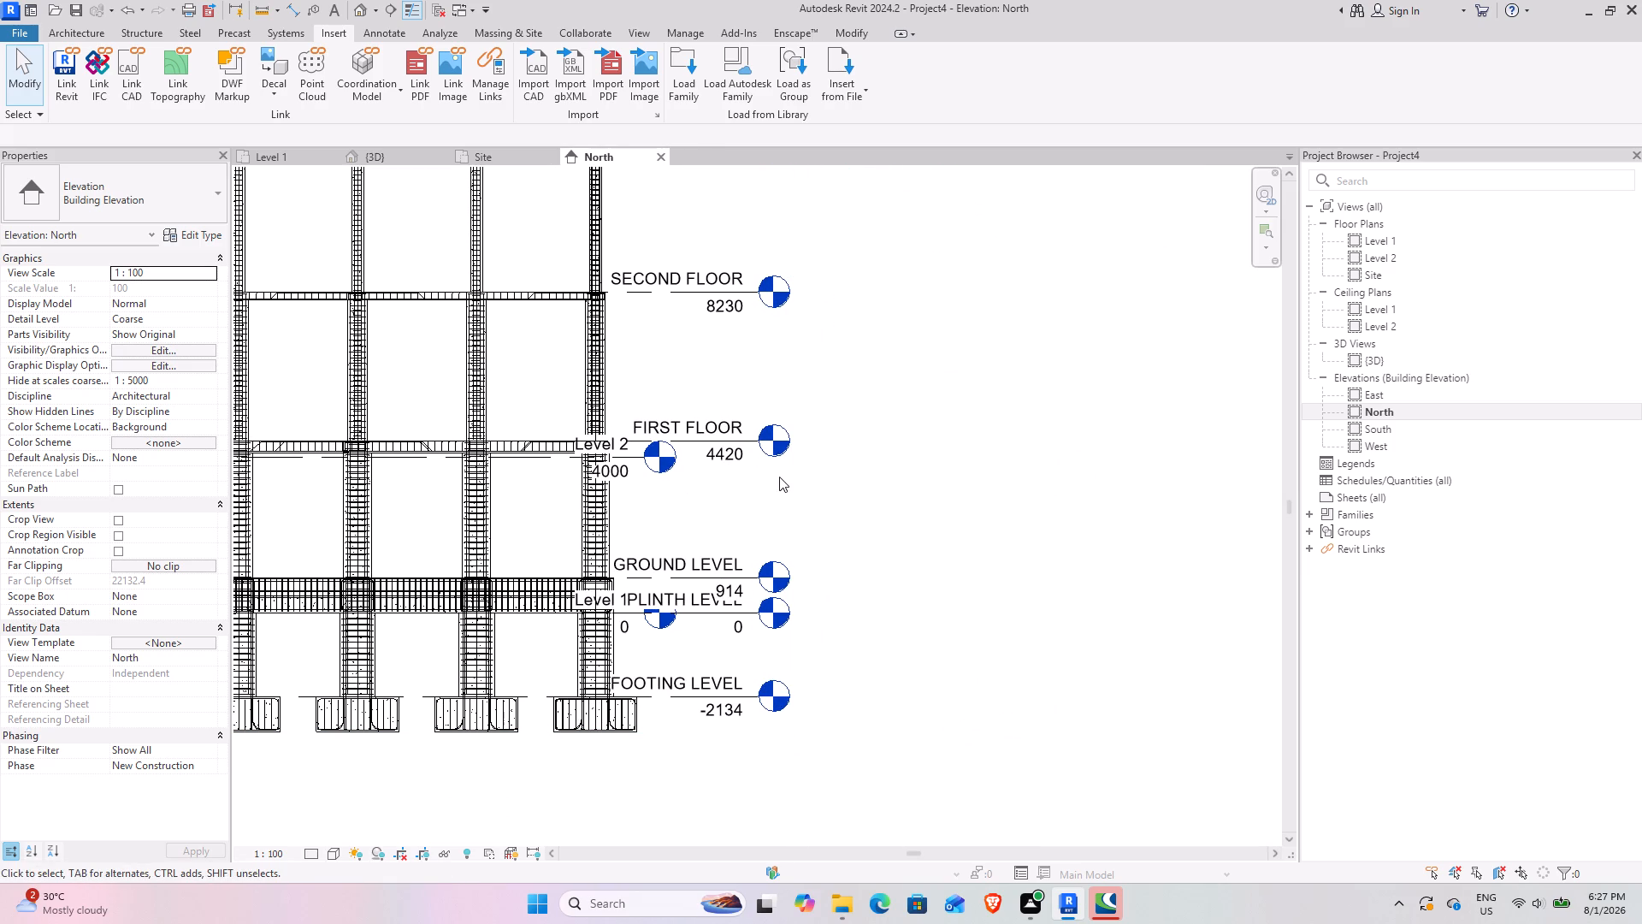
Select the linked model and Level 1 in turn to check which level lines belong to the link and which to the project.
{"action": "left_click", "coordinate": [775, 421]}
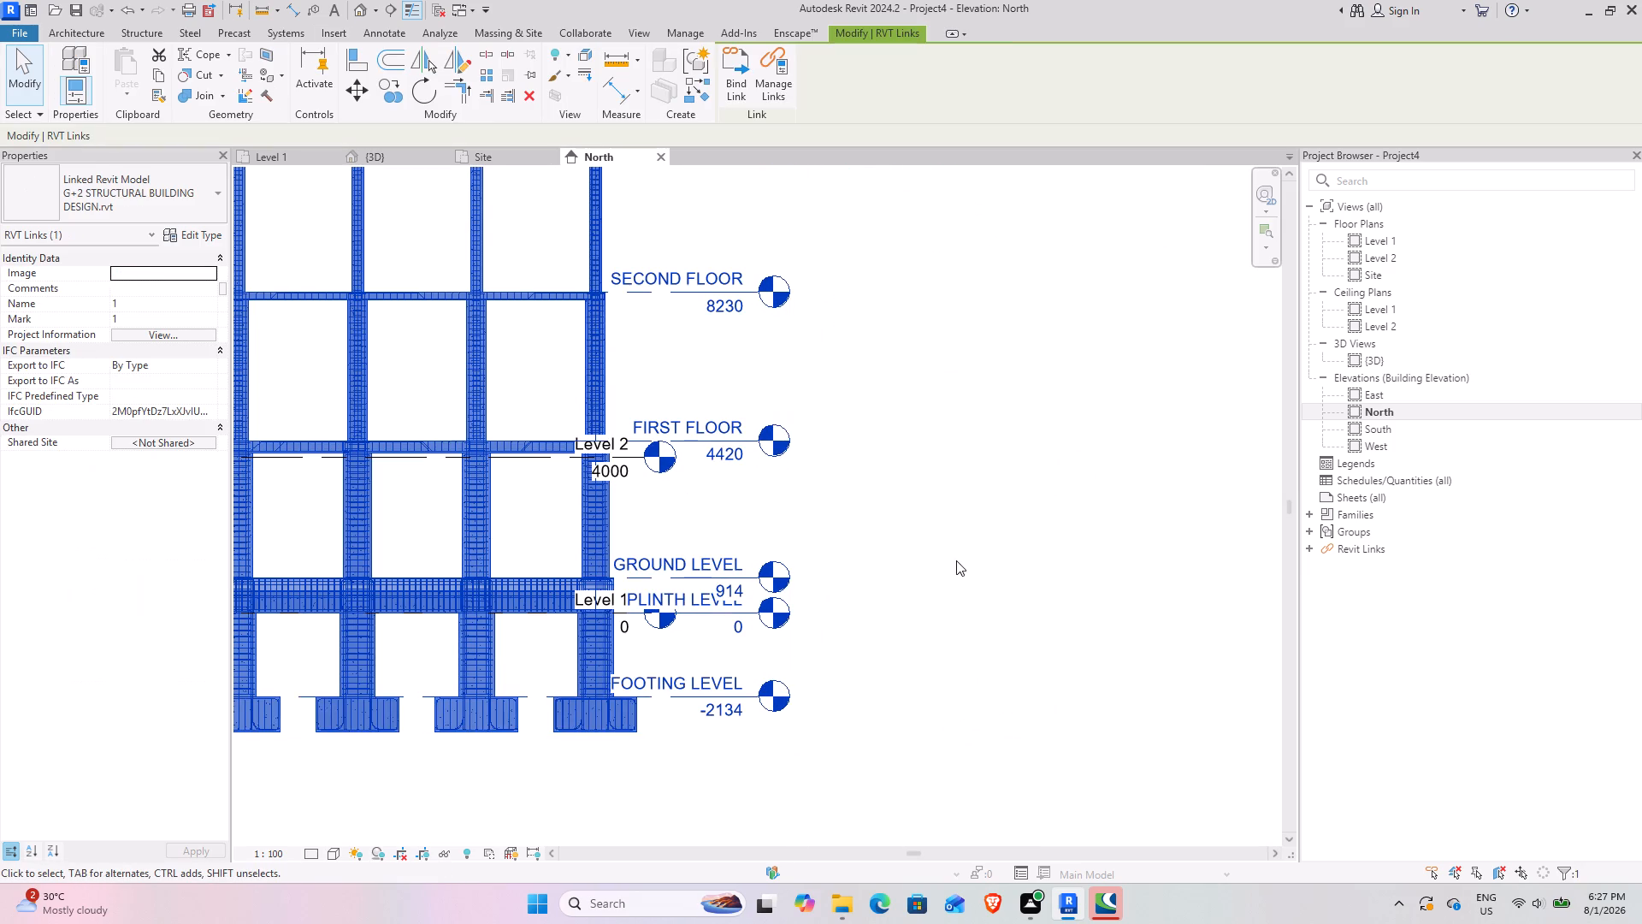
{"action": "scroll", "coordinate": [937, 526], "scroll_direction": "down", "scroll_amount": 4}
{"action": "middle_click_drag", "start_coordinate": [677, 475], "coordinate": [871, 601]}
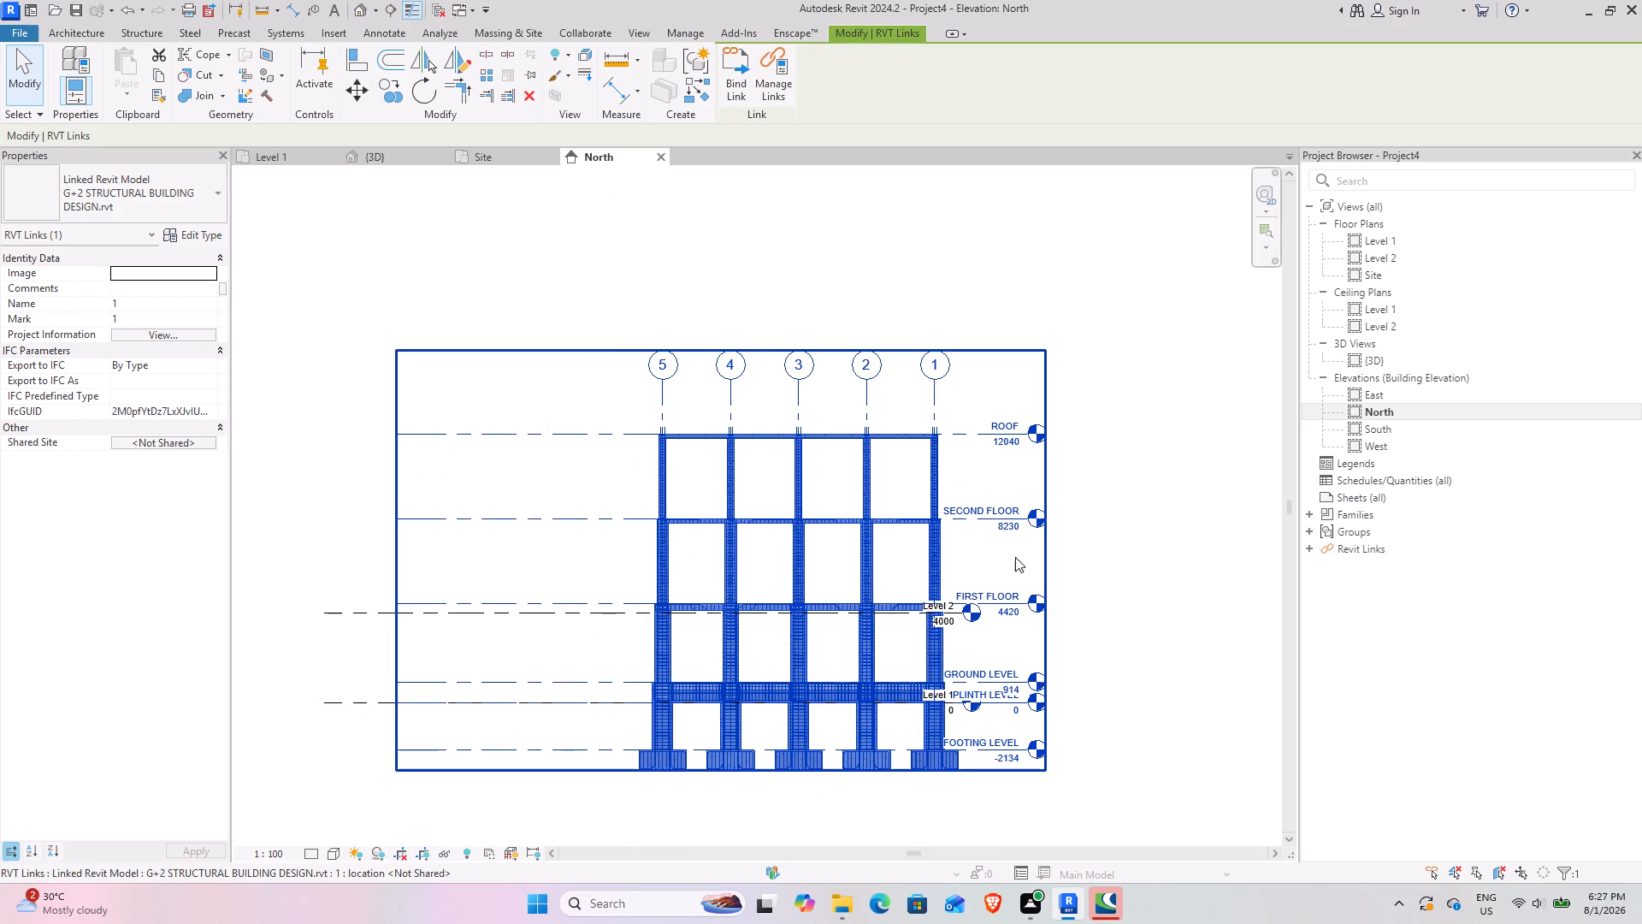
{"action": "left_click", "coordinate": [535, 73]}
{"action": "left_click", "coordinate": [381, 705]}
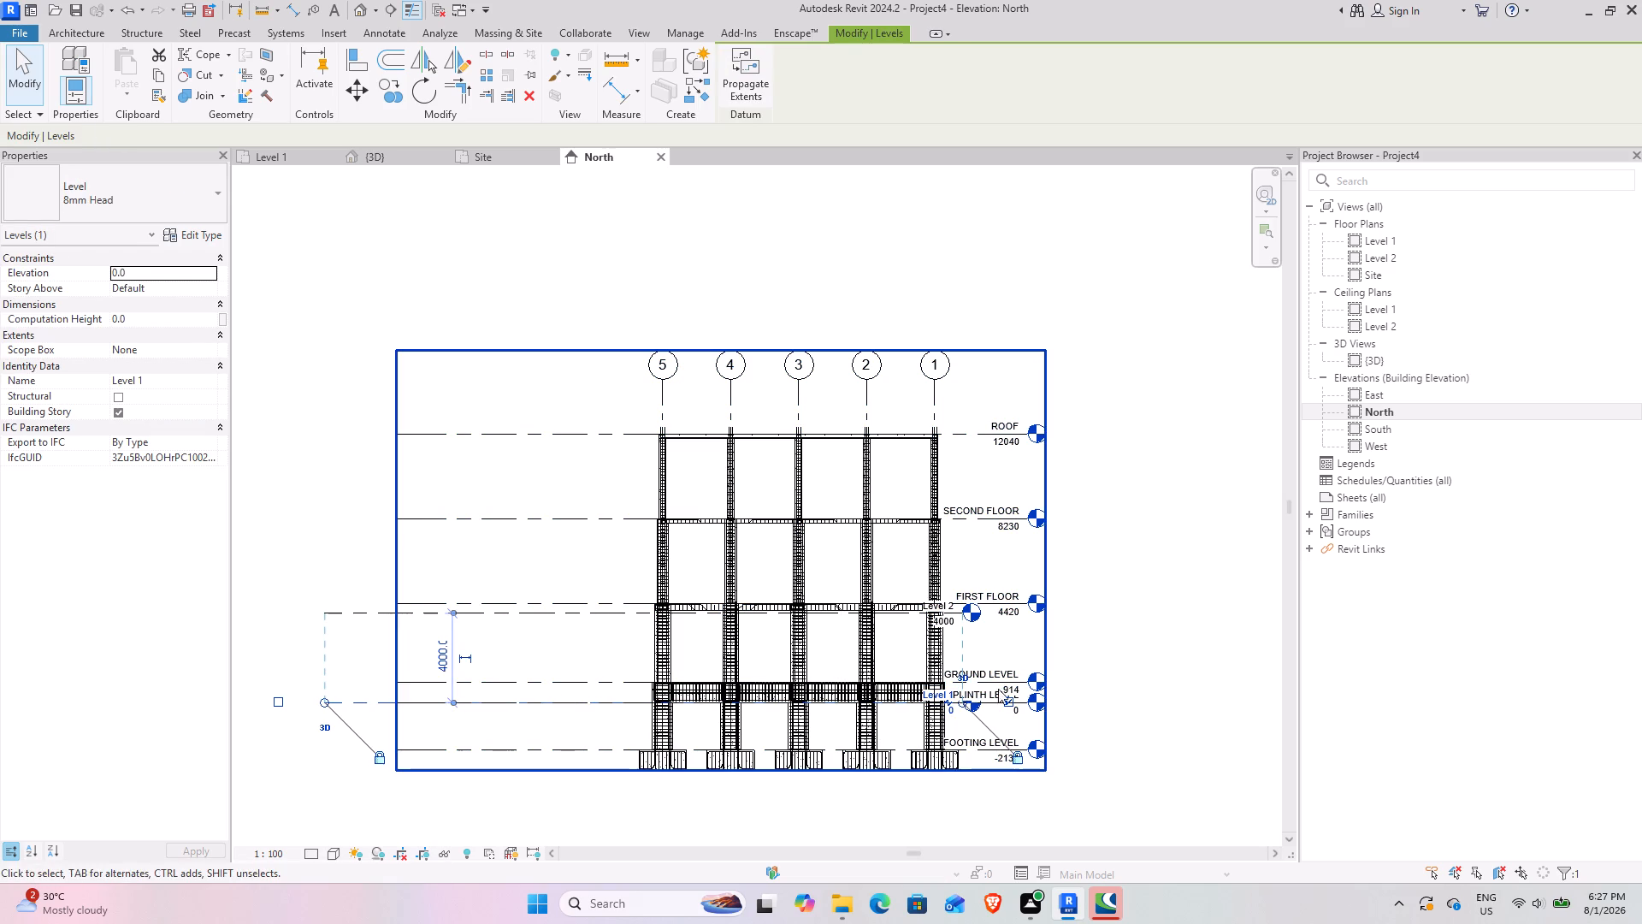
{"action": "left_click", "coordinate": [522, 681]}
{"action": "left_click", "coordinate": [440, 684]}
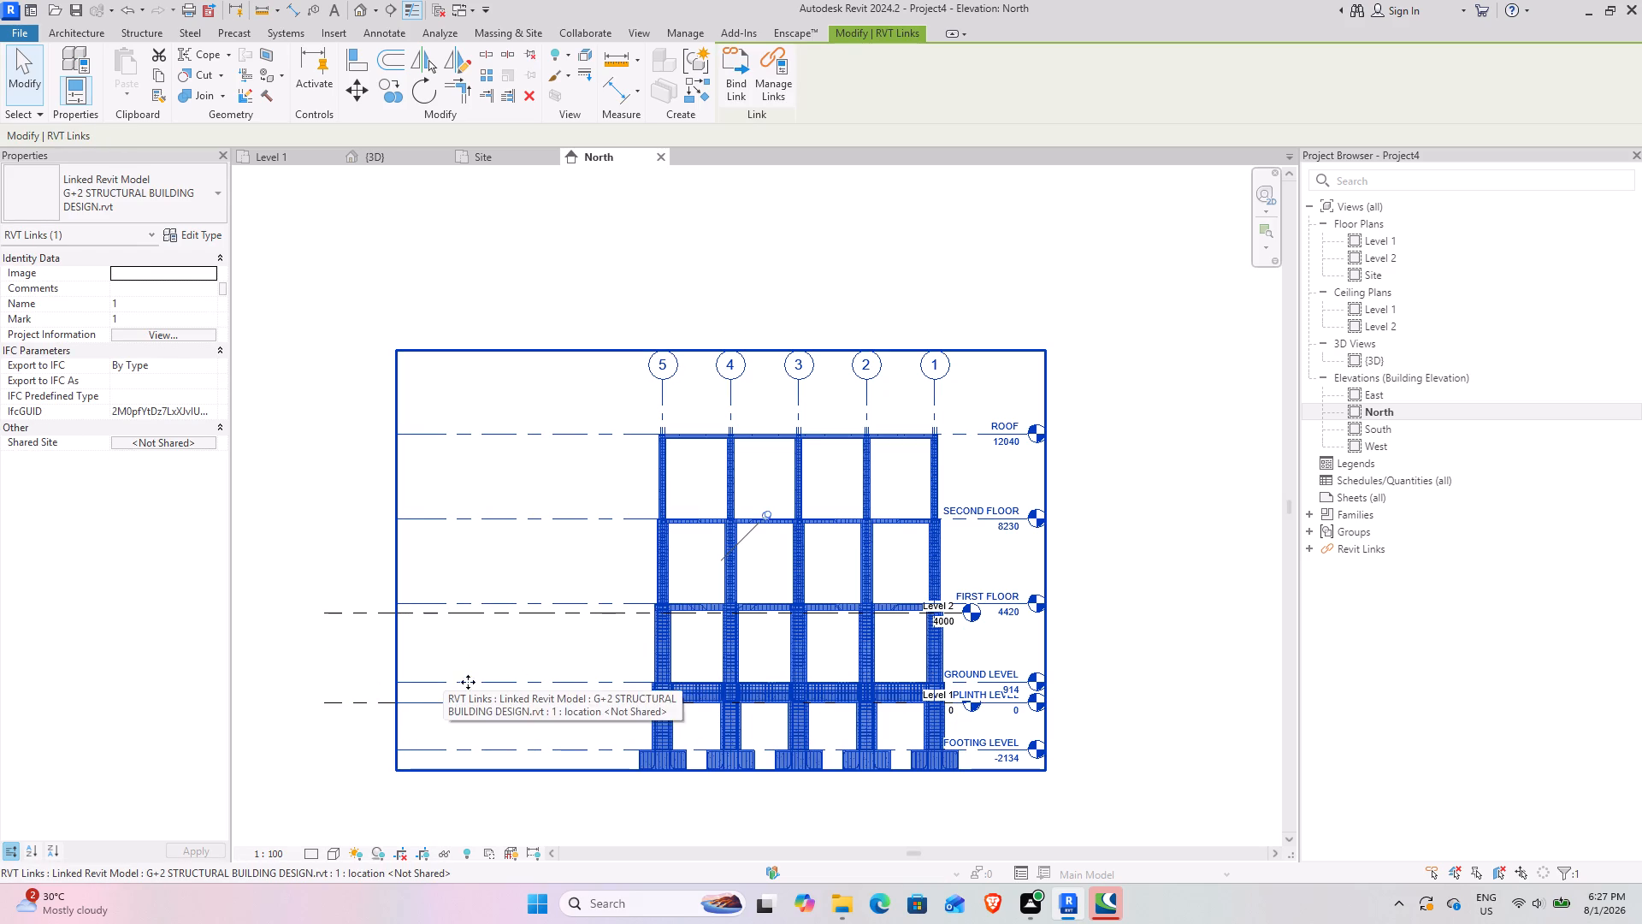
{"action": "scroll", "coordinate": [1054, 702], "scroll_direction": "up", "scroll_amount": 4}
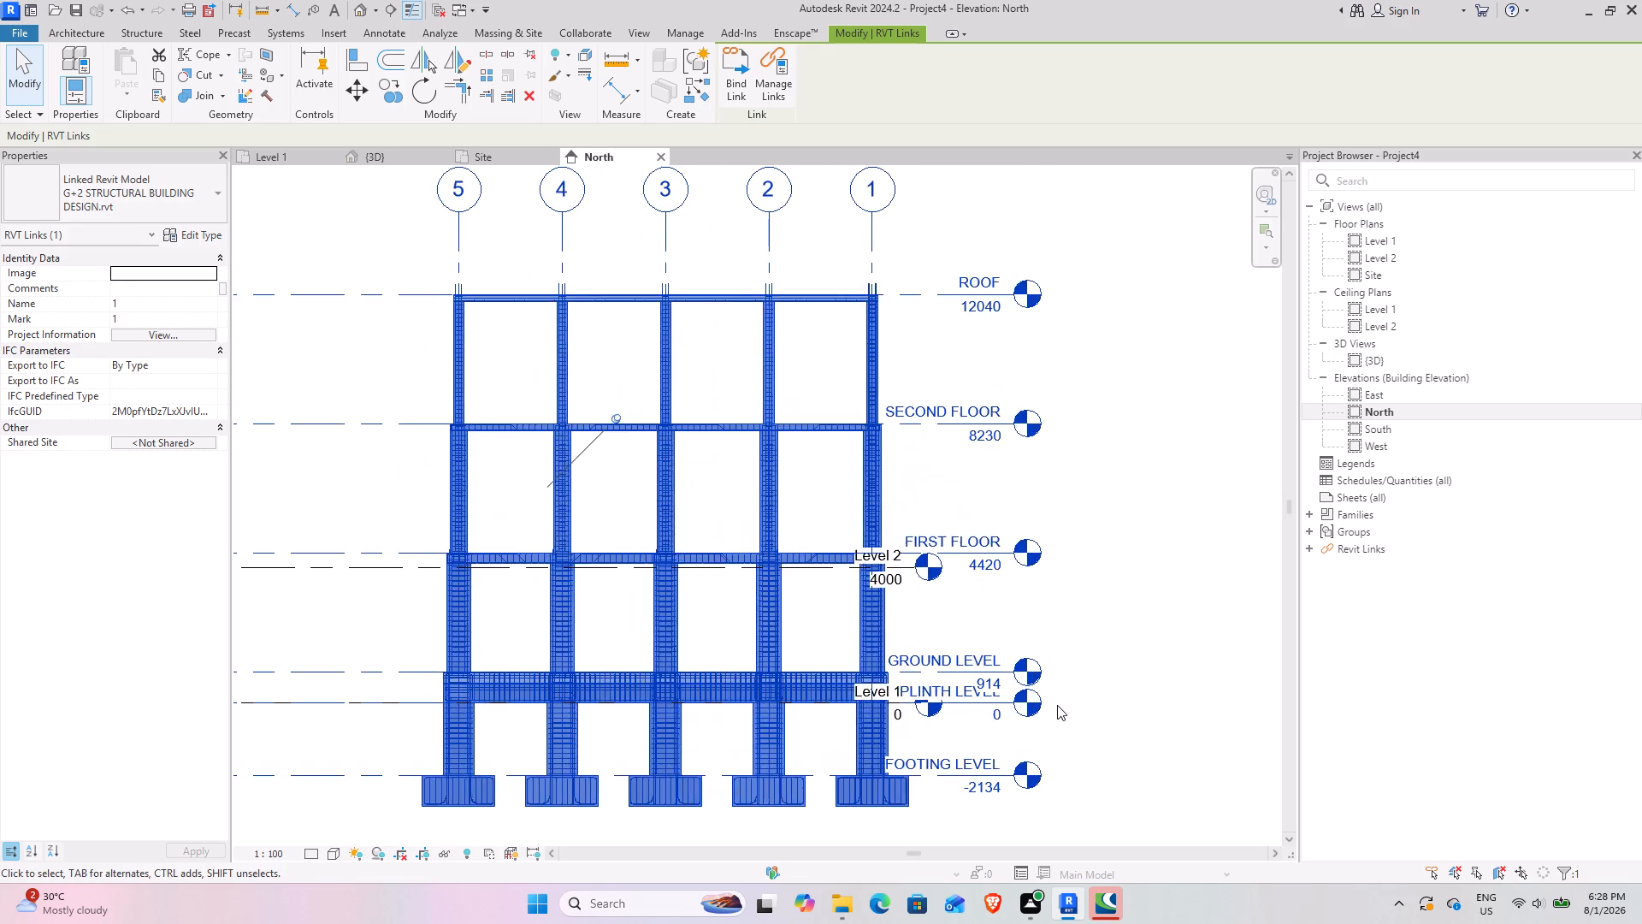
{"action": "scroll", "coordinate": [1057, 705], "scroll_direction": "up", "scroll_amount": 3}
{"action": "scroll", "coordinate": [1140, 734], "scroll_direction": "down", "scroll_amount": 8}
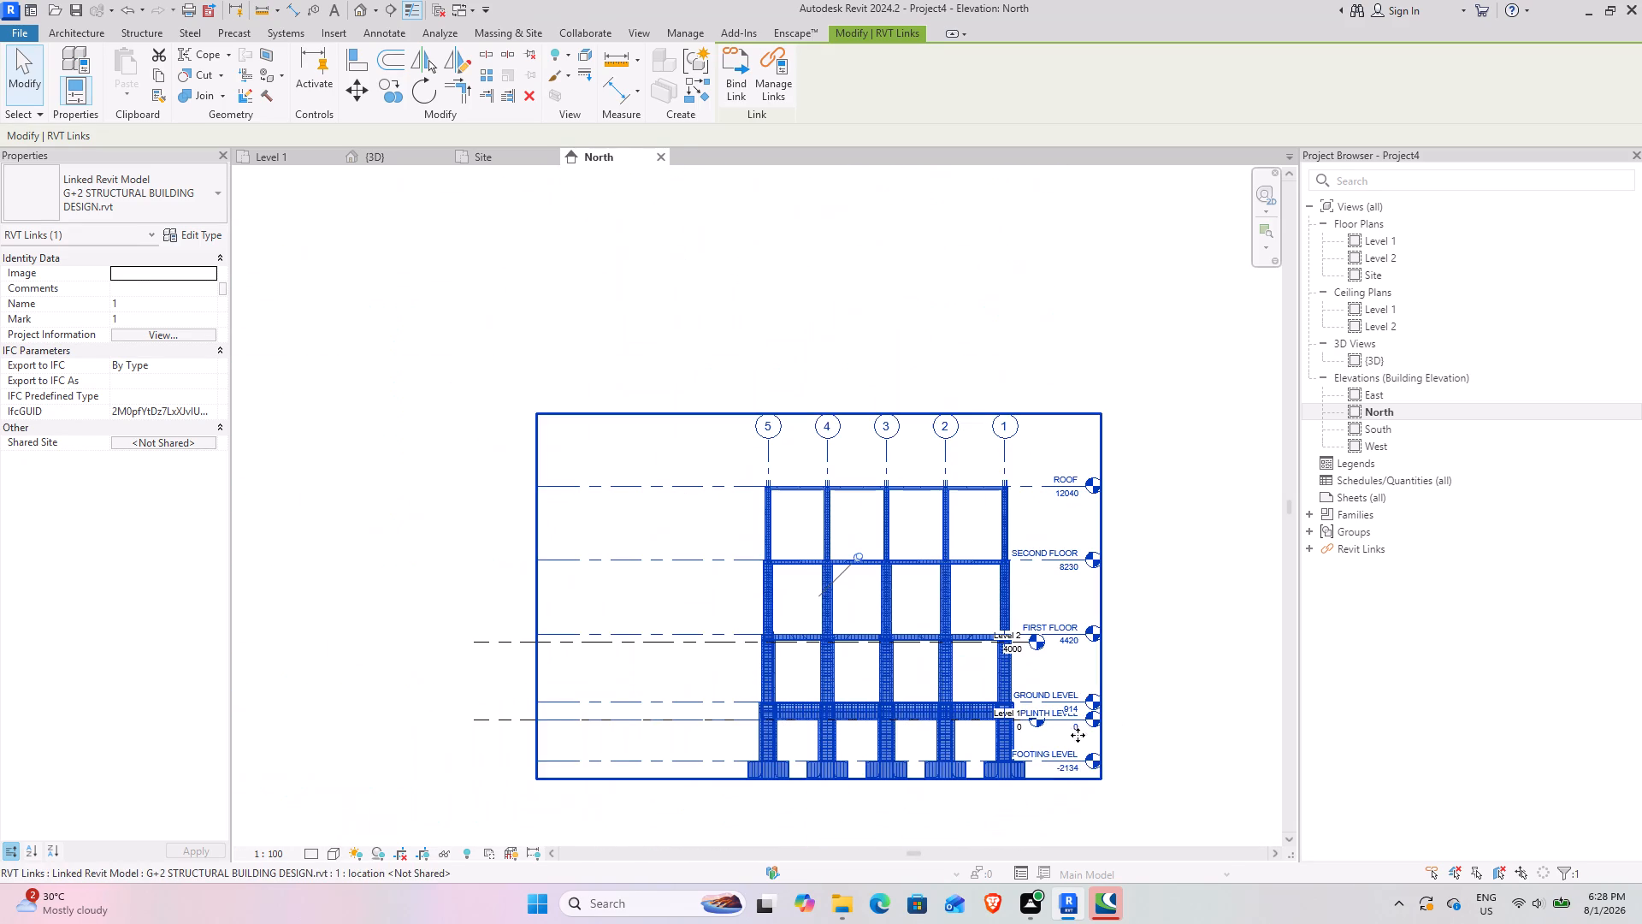
{"action": "middle_click_drag", "start_coordinate": [889, 743], "coordinate": [892, 669]}
Select Level 1 and compare its line and extents with the linked model's PLINTH LEVEL, GROUND LEVEL and upper levels.
{"action": "left_click", "coordinate": [492, 654]}
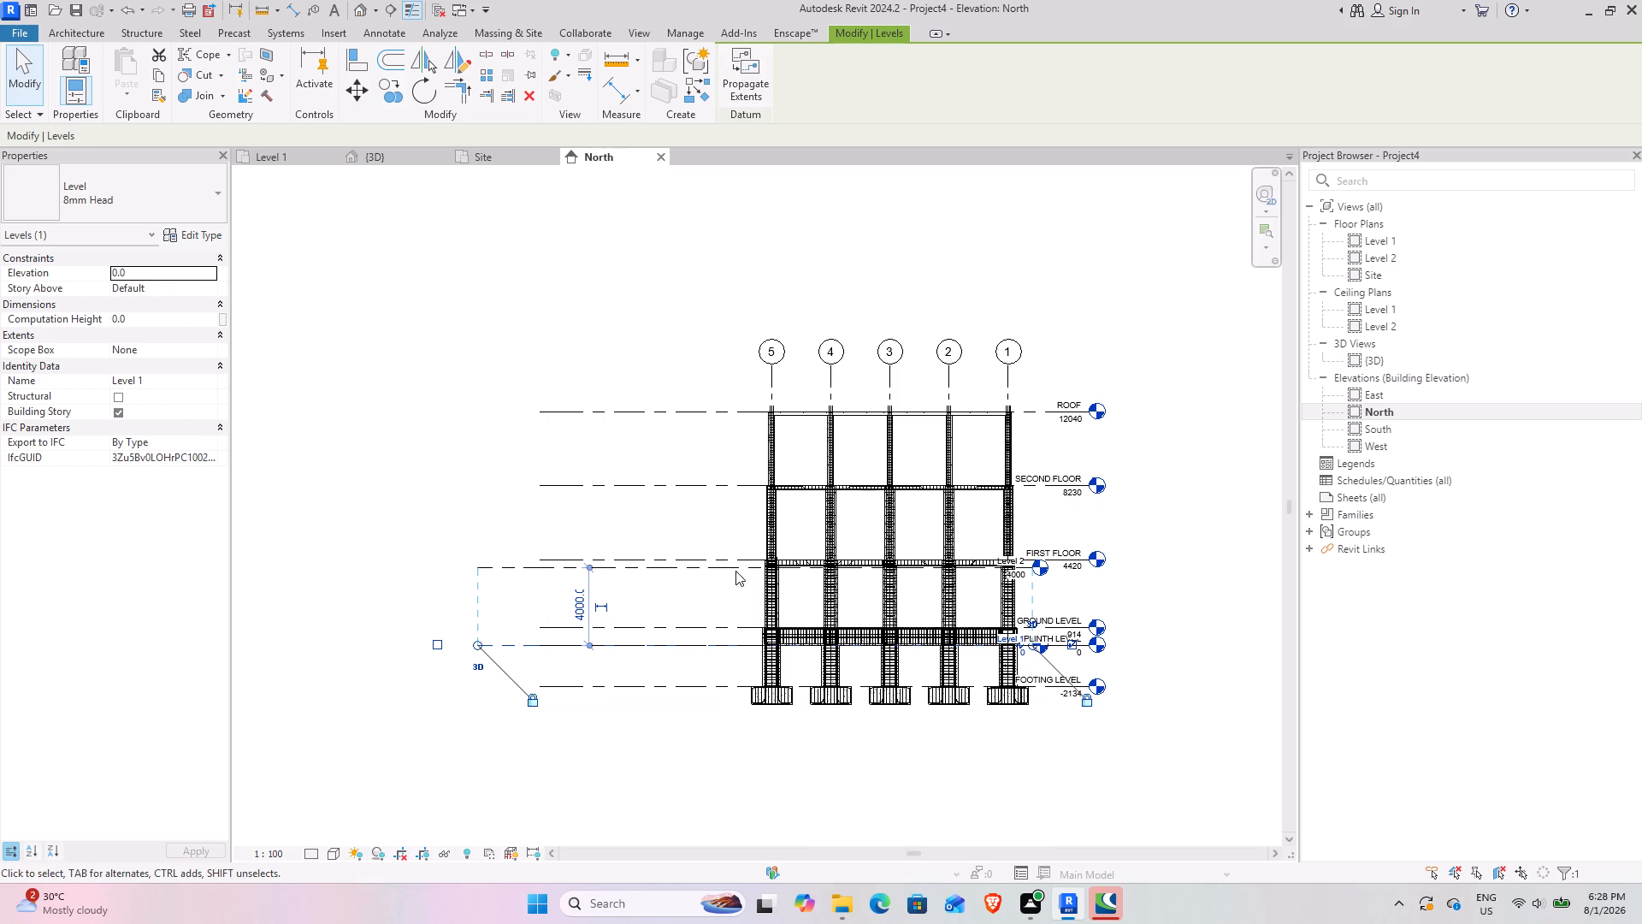
{"action": "scroll", "coordinate": [744, 644], "scroll_direction": "down", "scroll_amount": 2}
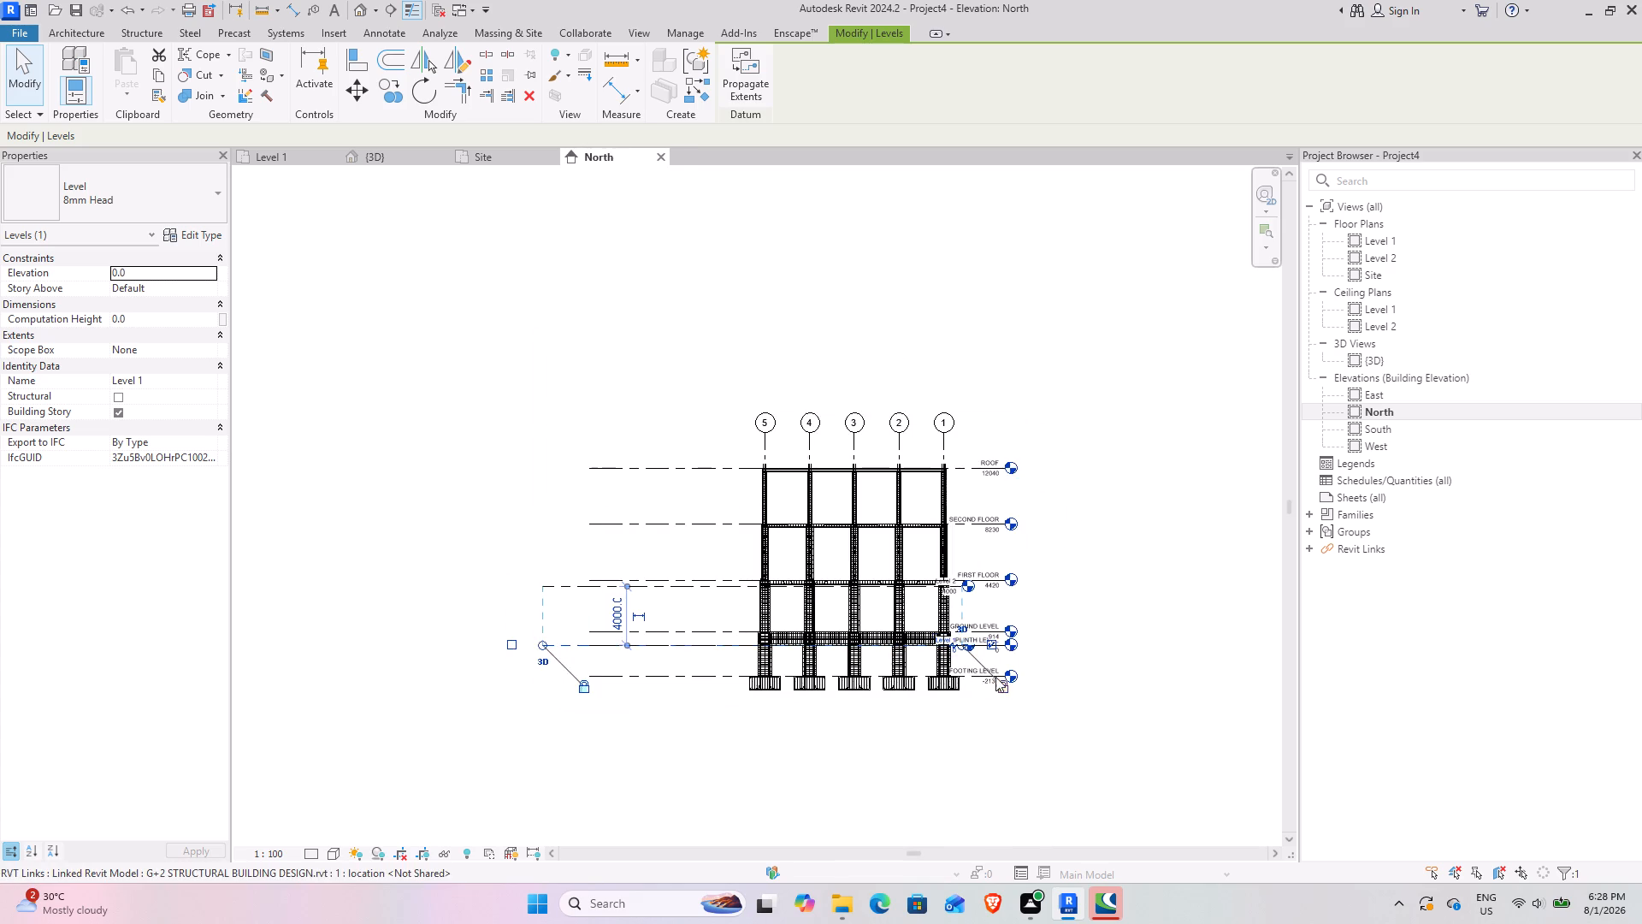
{"action": "scroll", "coordinate": [1011, 671], "scroll_direction": "up", "scroll_amount": 10}
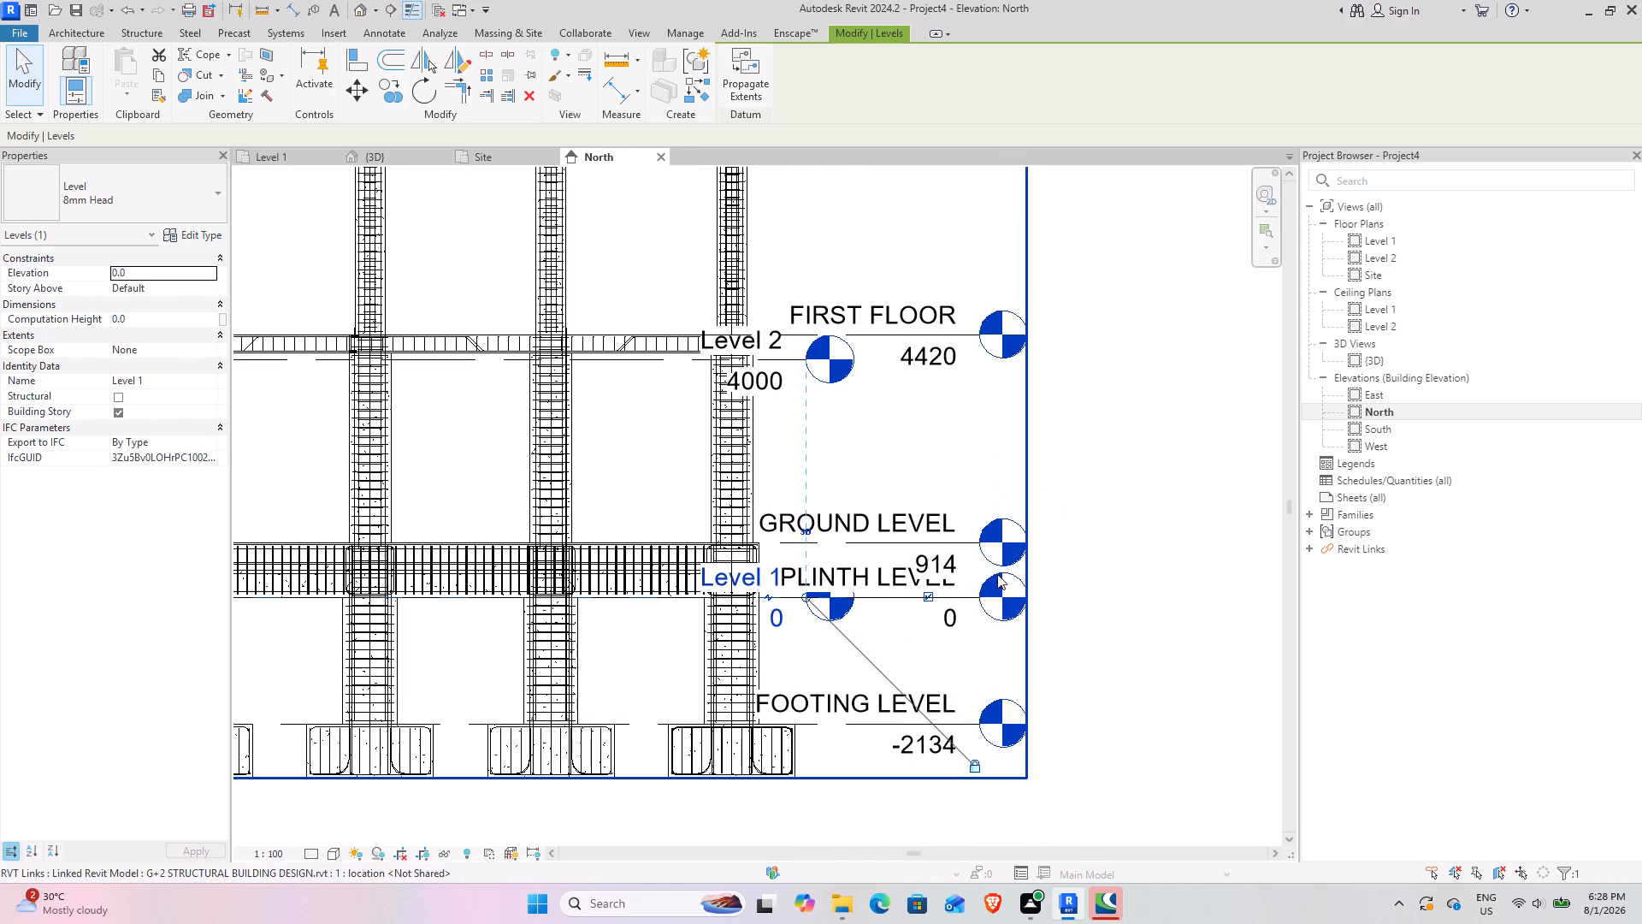
{"action": "scroll", "coordinate": [1107, 623], "scroll_direction": "down", "scroll_amount": 5}
{"action": "middle_click_drag", "start_coordinate": [1142, 648], "coordinate": [1143, 649]}
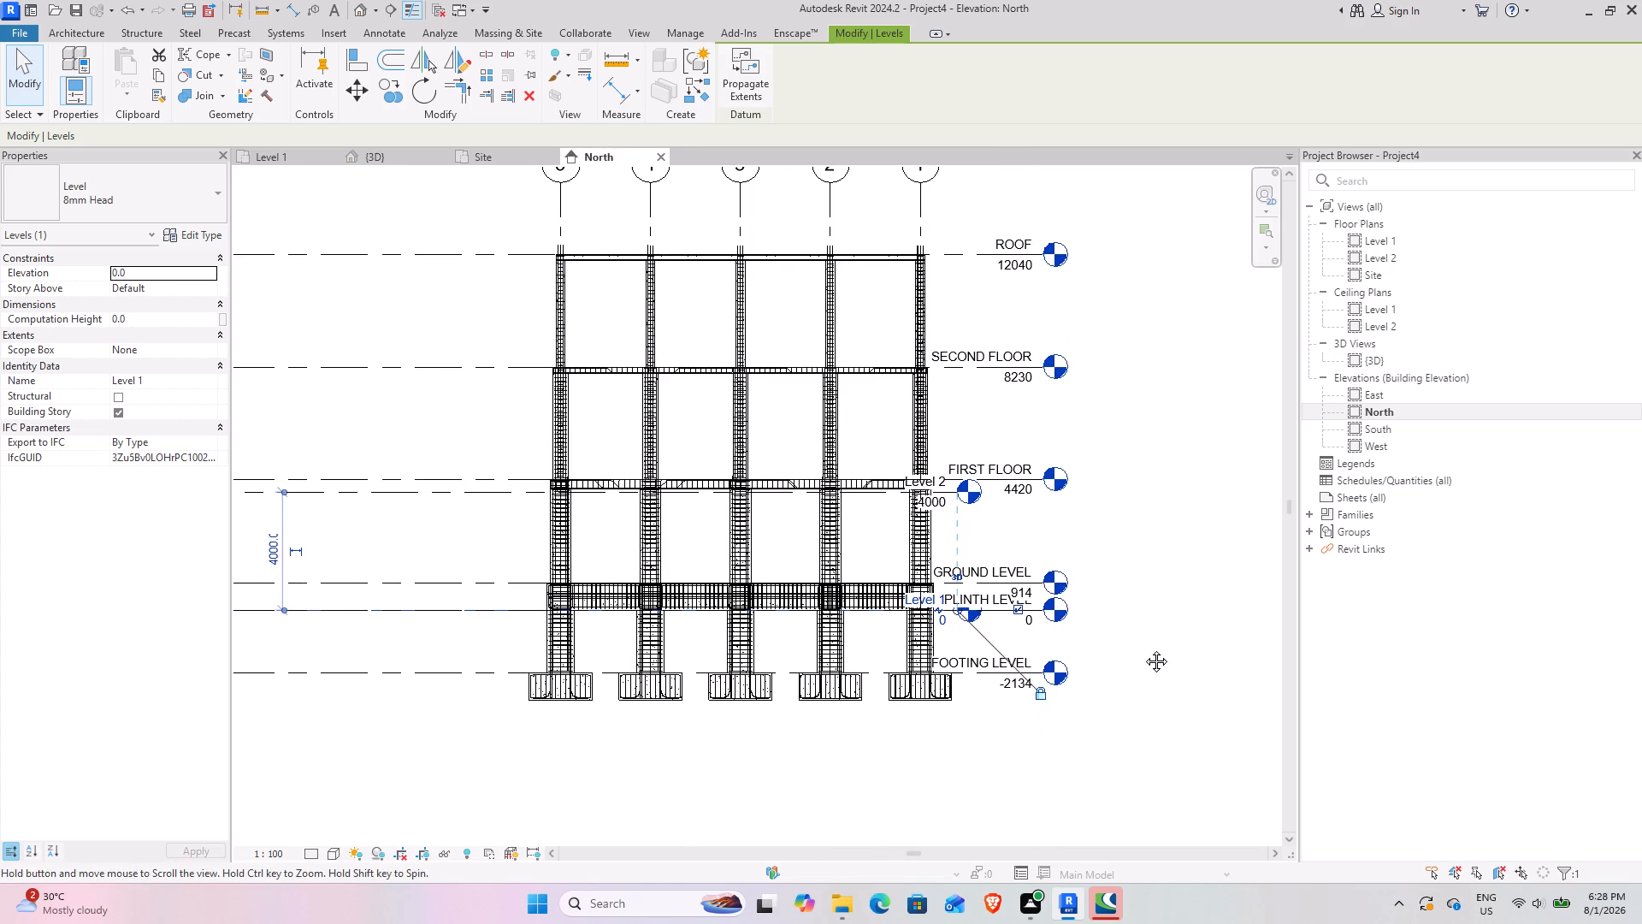
{"action": "middle_click_drag", "start_coordinate": [1143, 649], "coordinate": [1050, 686]}
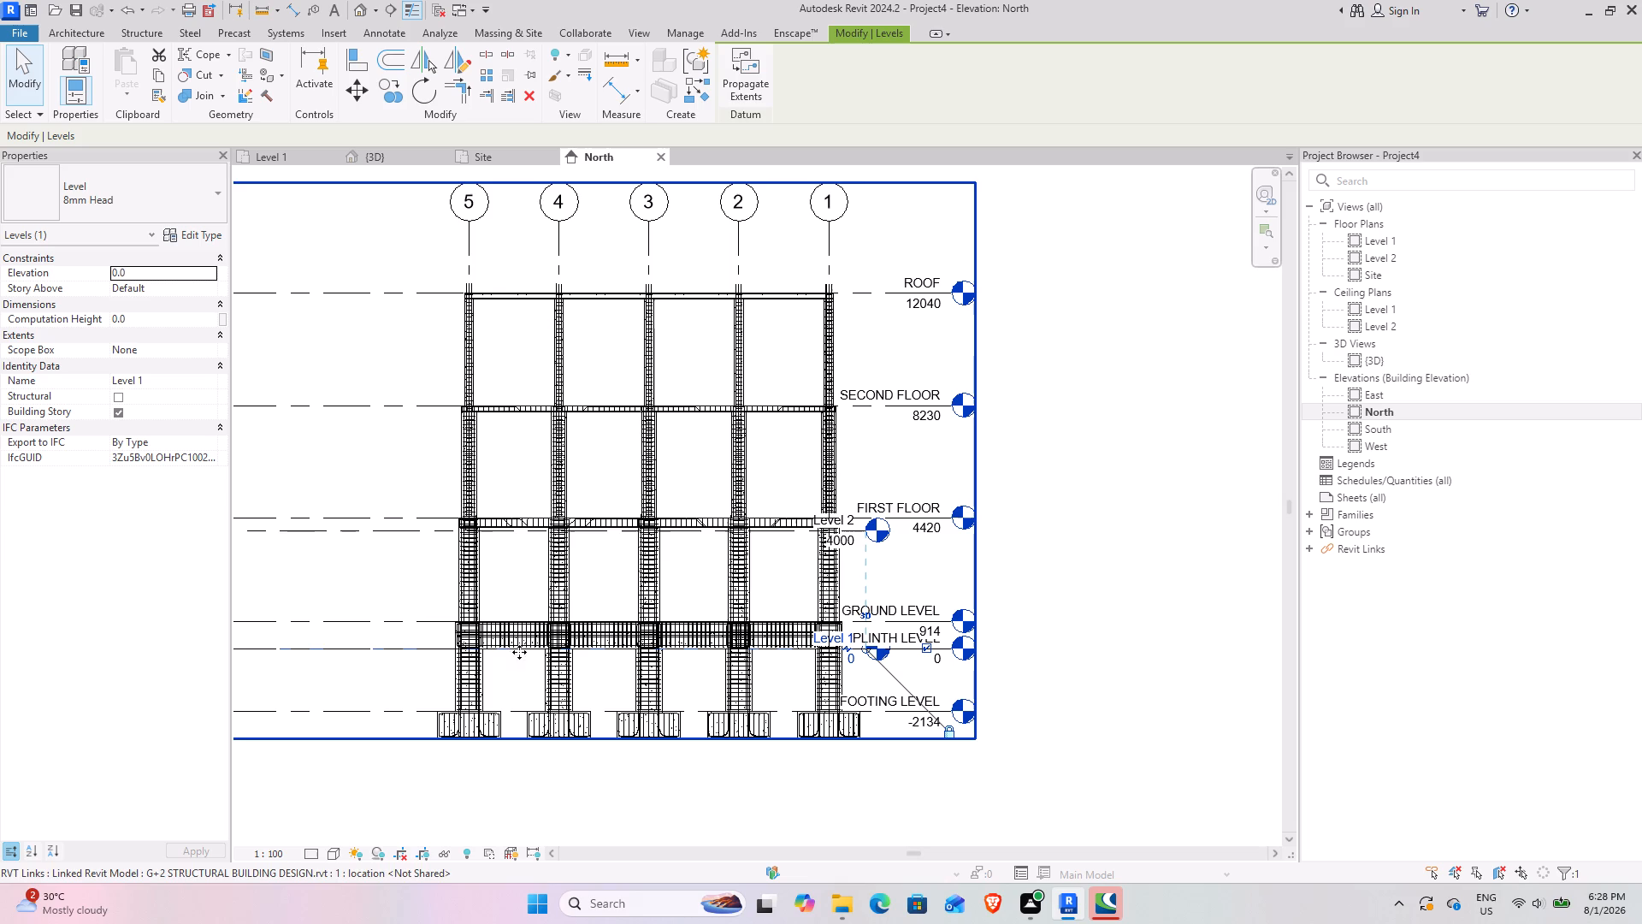
{"action": "scroll", "coordinate": [419, 646], "scroll_direction": "up", "scroll_amount": 2}
{"action": "scroll", "coordinate": [494, 678], "scroll_direction": "down", "scroll_amount": 3}
{"action": "middle_click_drag", "start_coordinate": [494, 678], "coordinate": [498, 681]}
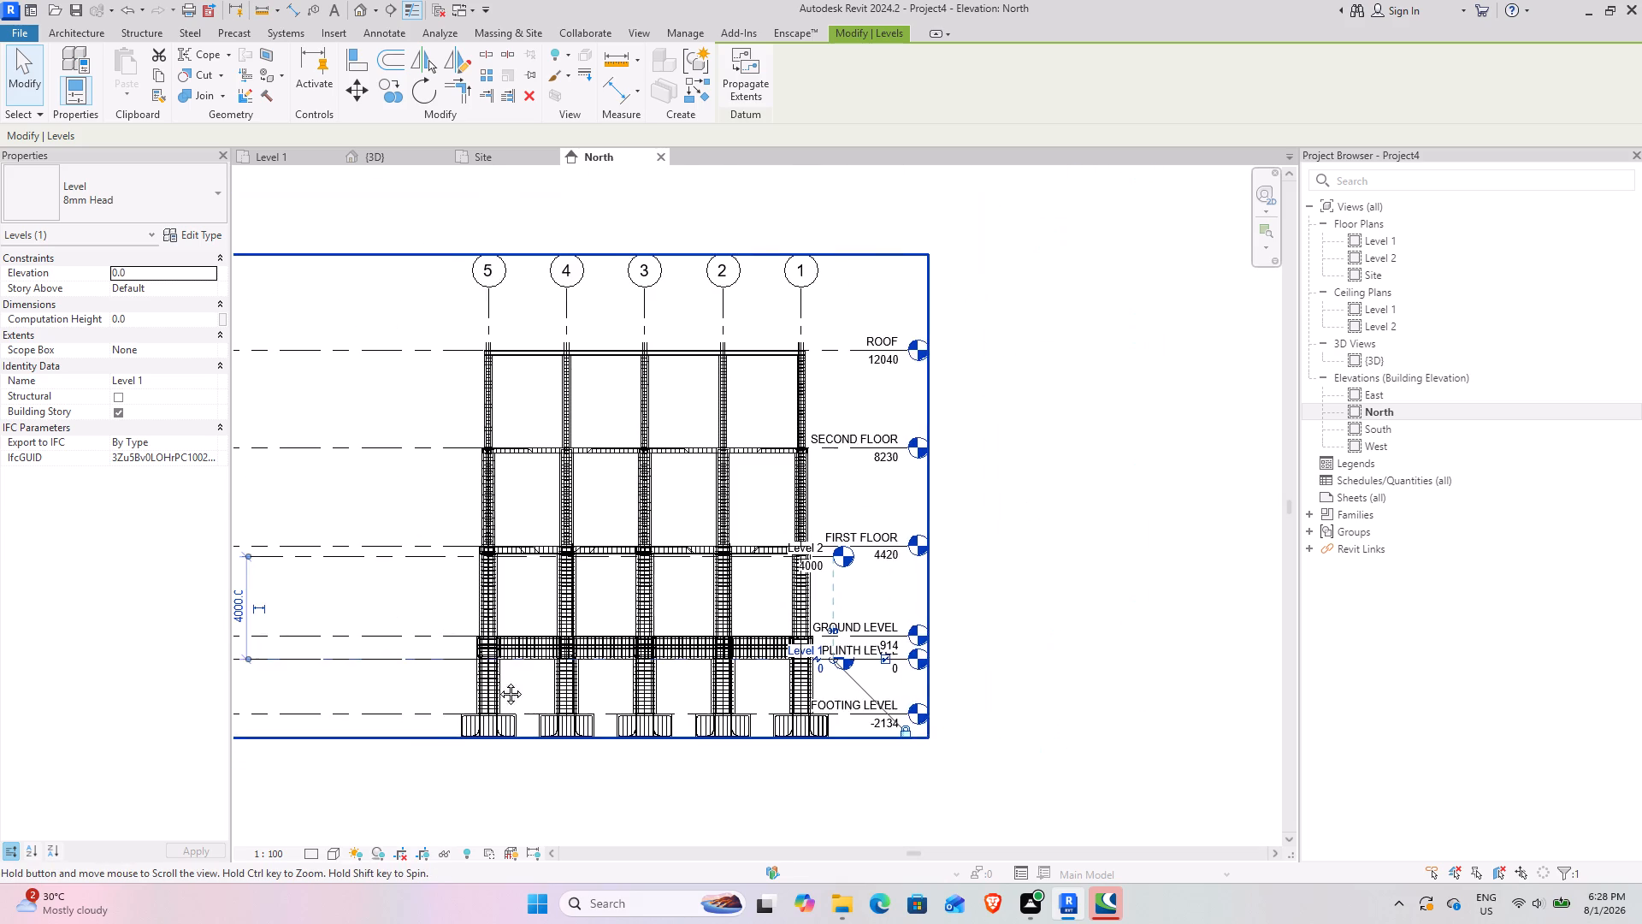
{"action": "middle_click_drag", "start_coordinate": [498, 681], "coordinate": [892, 667]}
{"action": "middle_click_drag", "start_coordinate": [844, 657], "coordinate": [771, 659]}
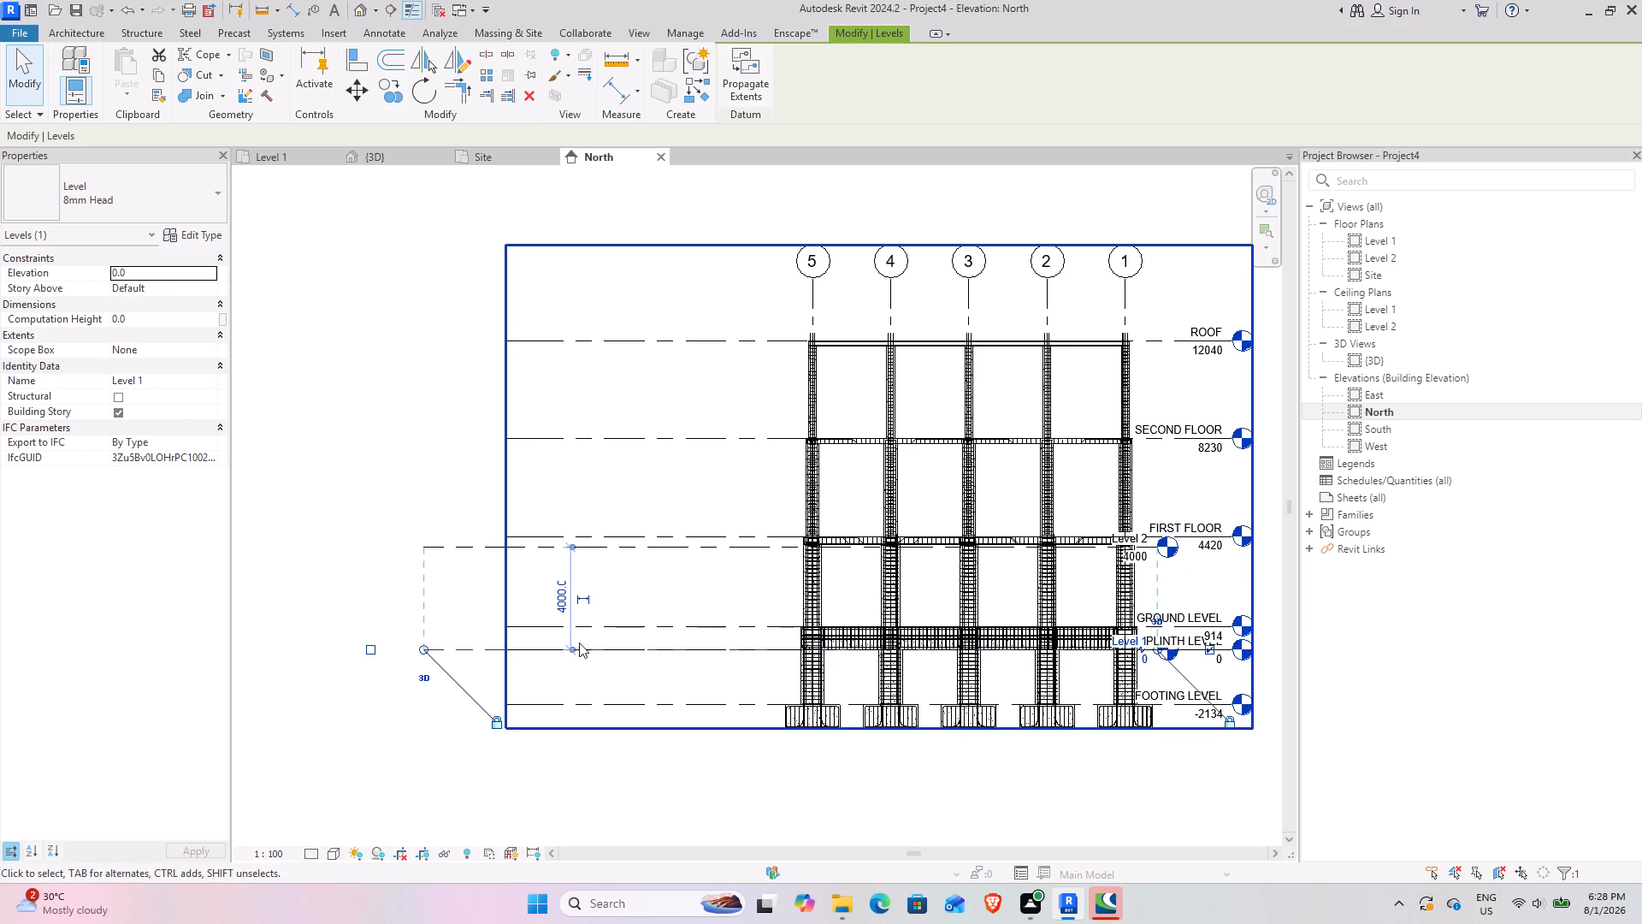
{"action": "middle_click_drag", "start_coordinate": [1240, 649], "coordinate": [885, 655]}
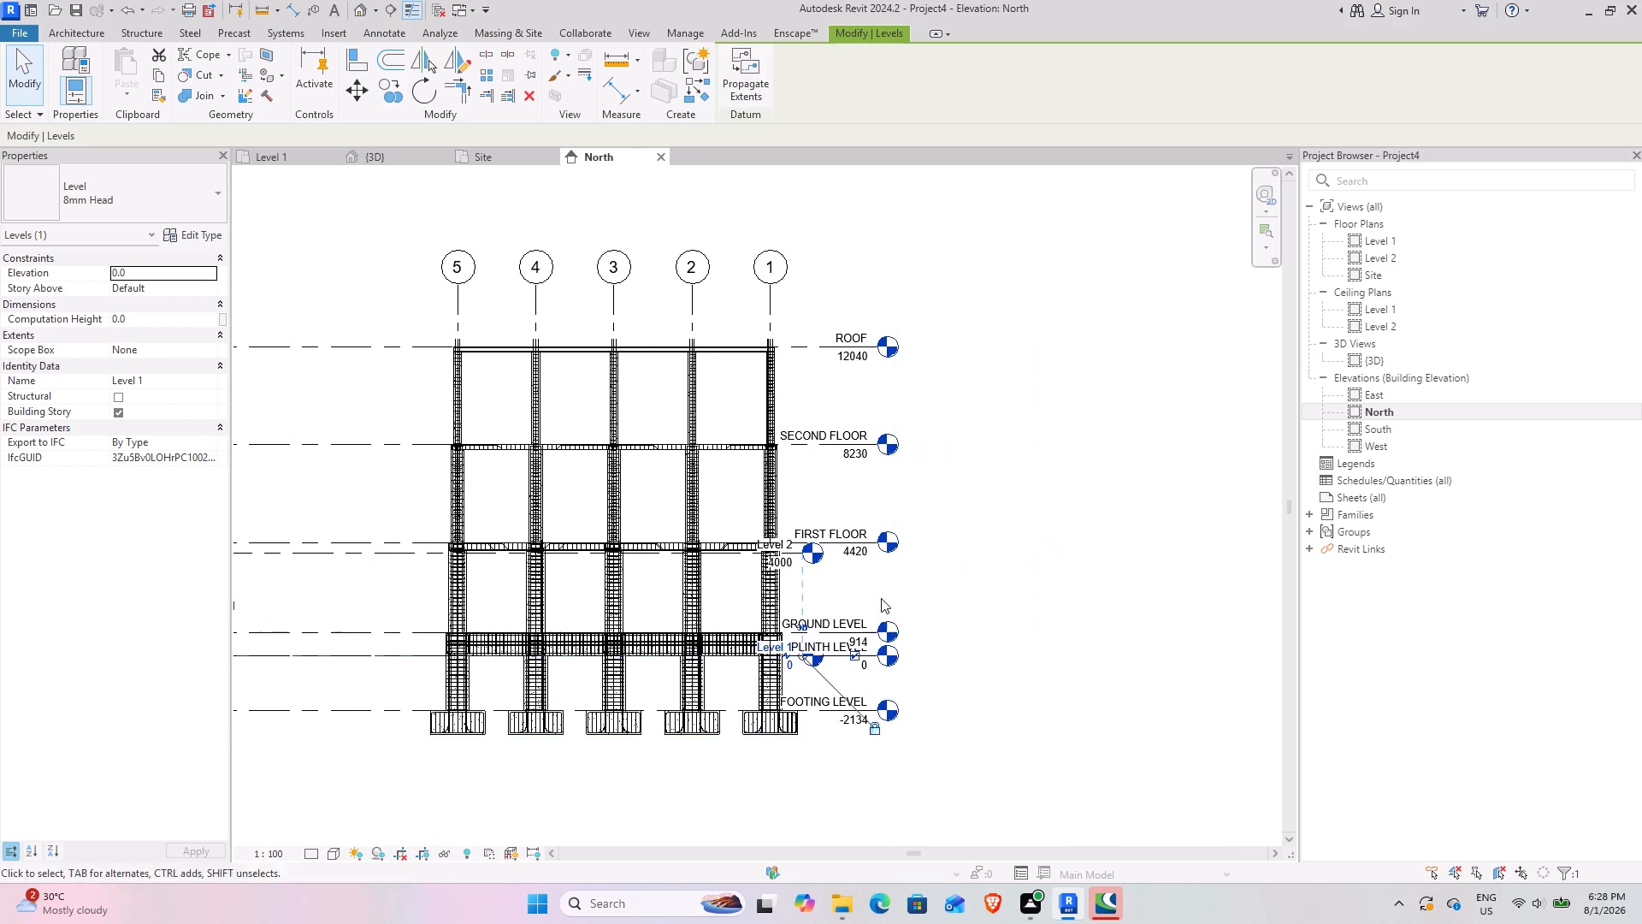
{"action": "left_click", "coordinate": [836, 364]}
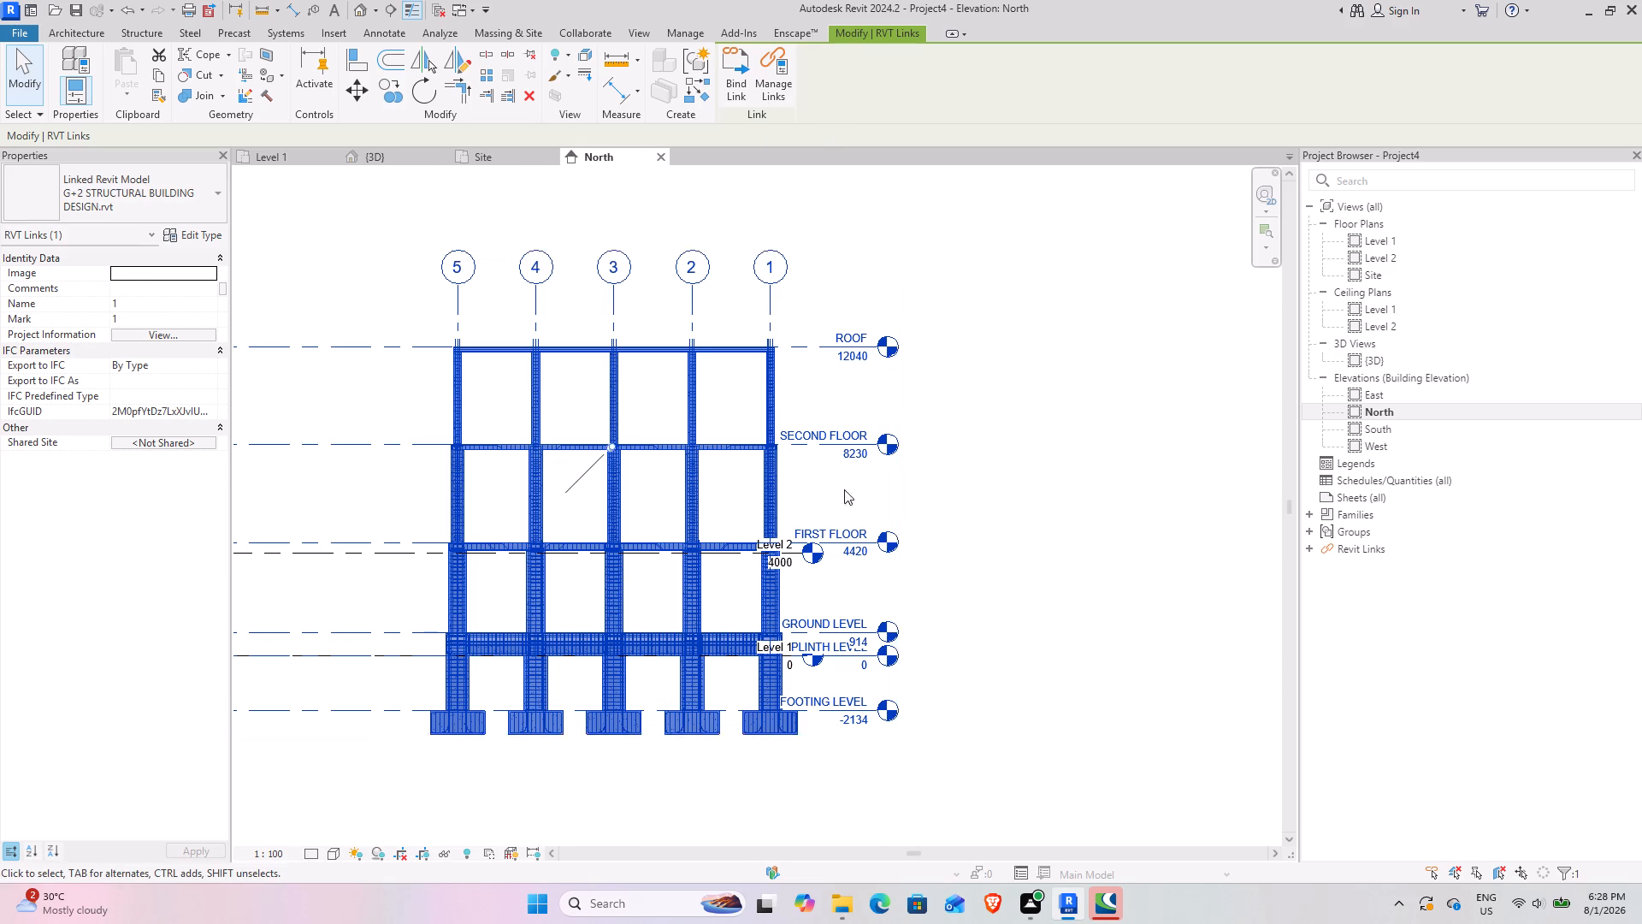
{"action": "left_click", "coordinate": [1039, 260]}
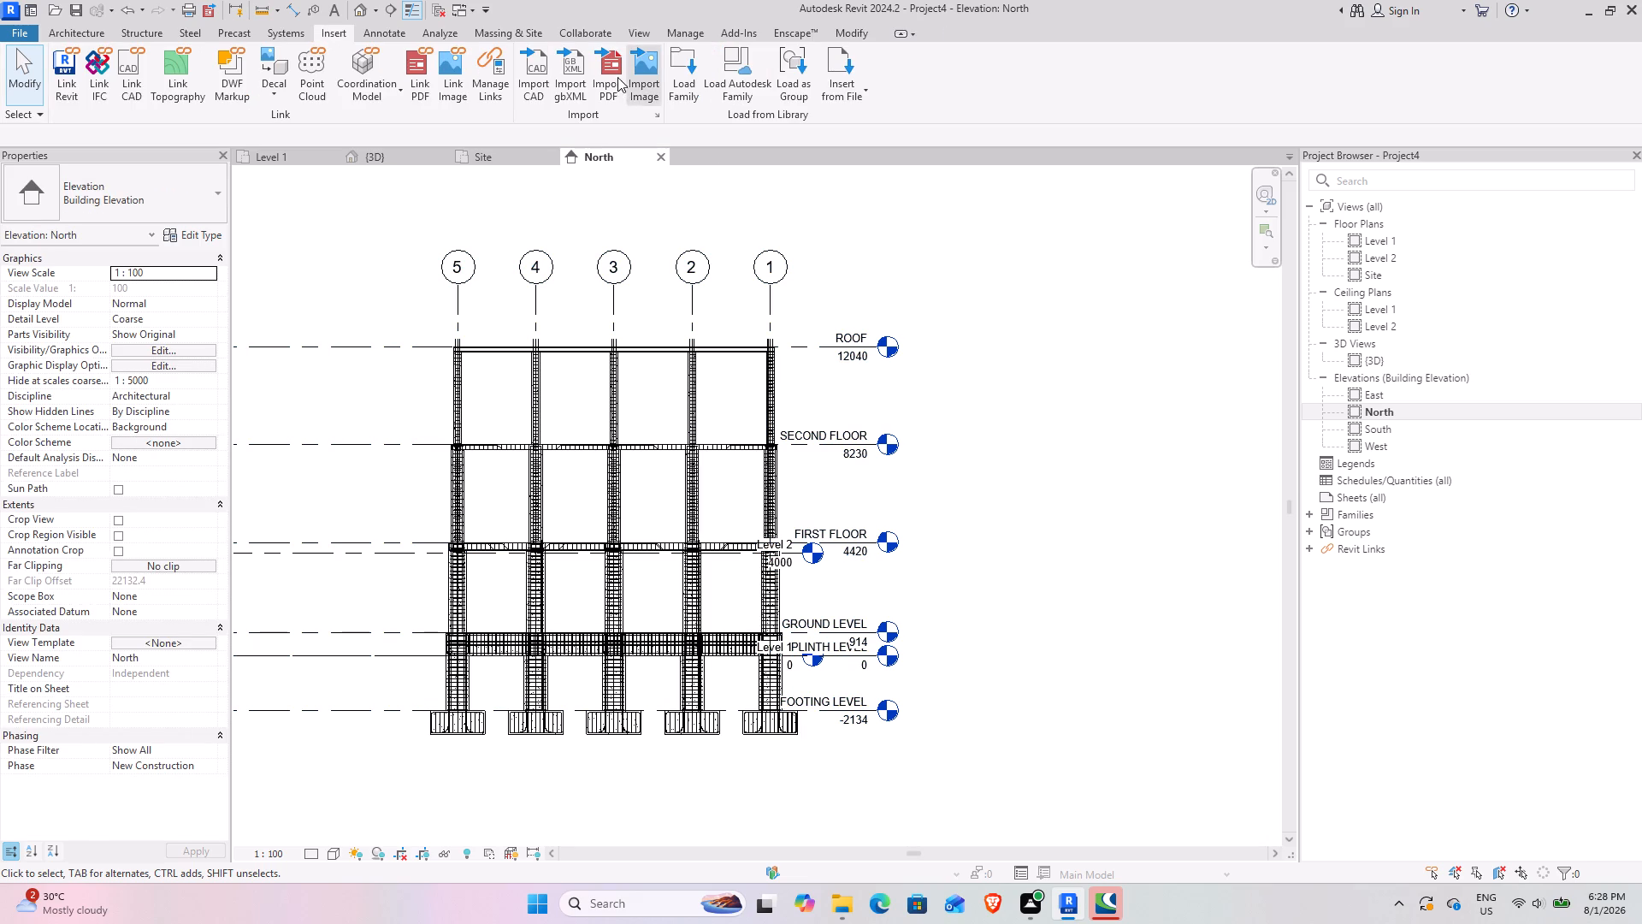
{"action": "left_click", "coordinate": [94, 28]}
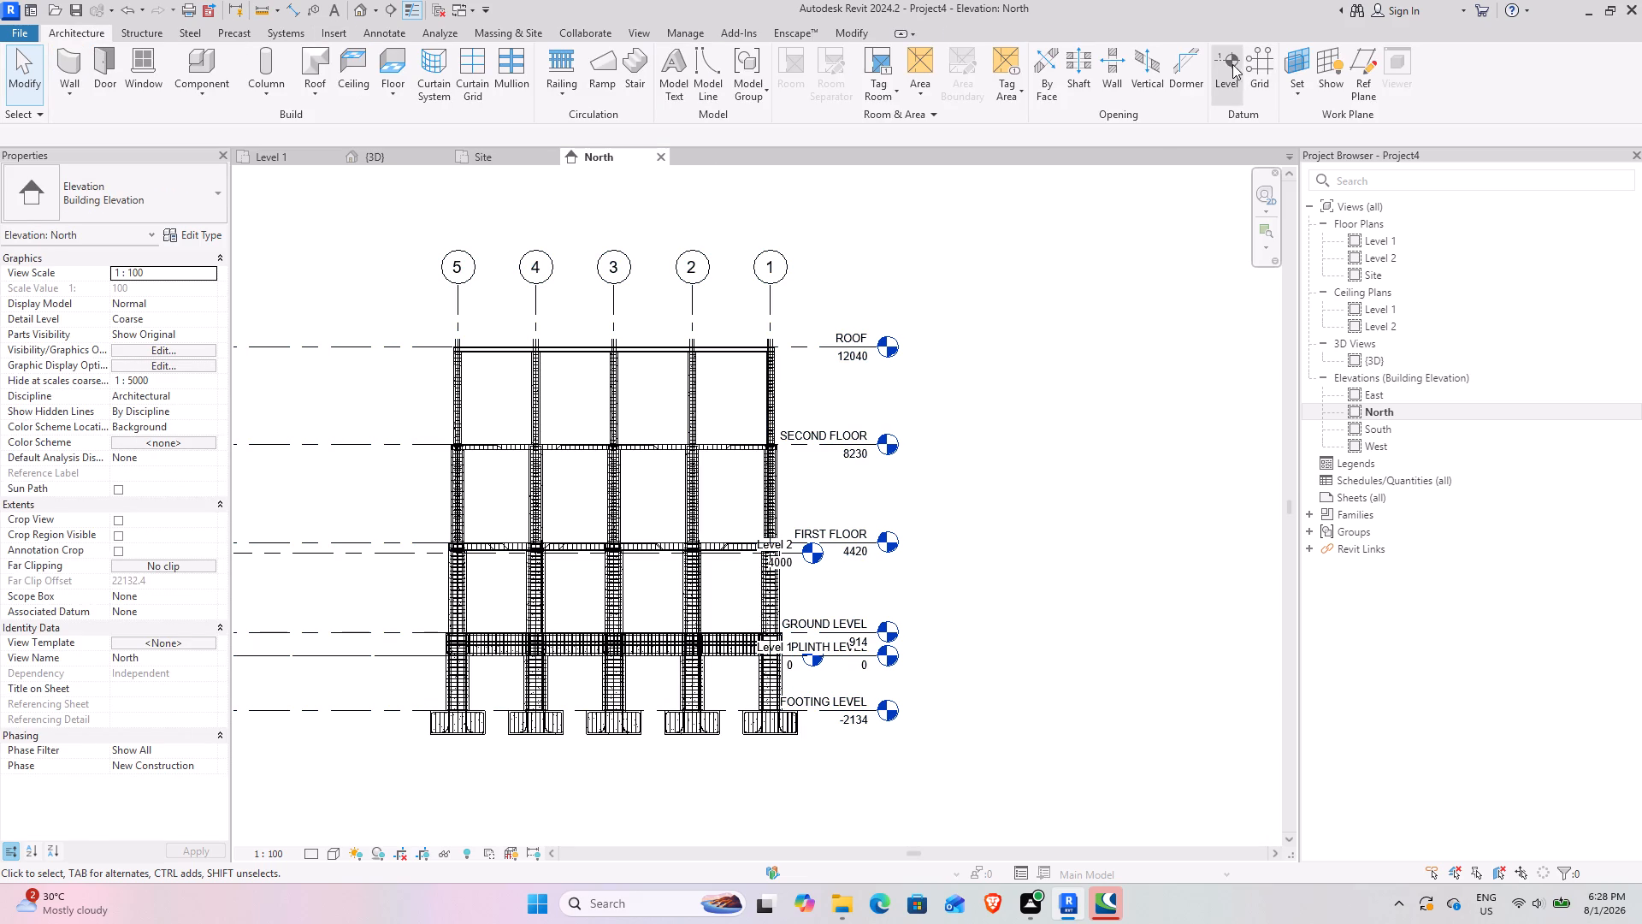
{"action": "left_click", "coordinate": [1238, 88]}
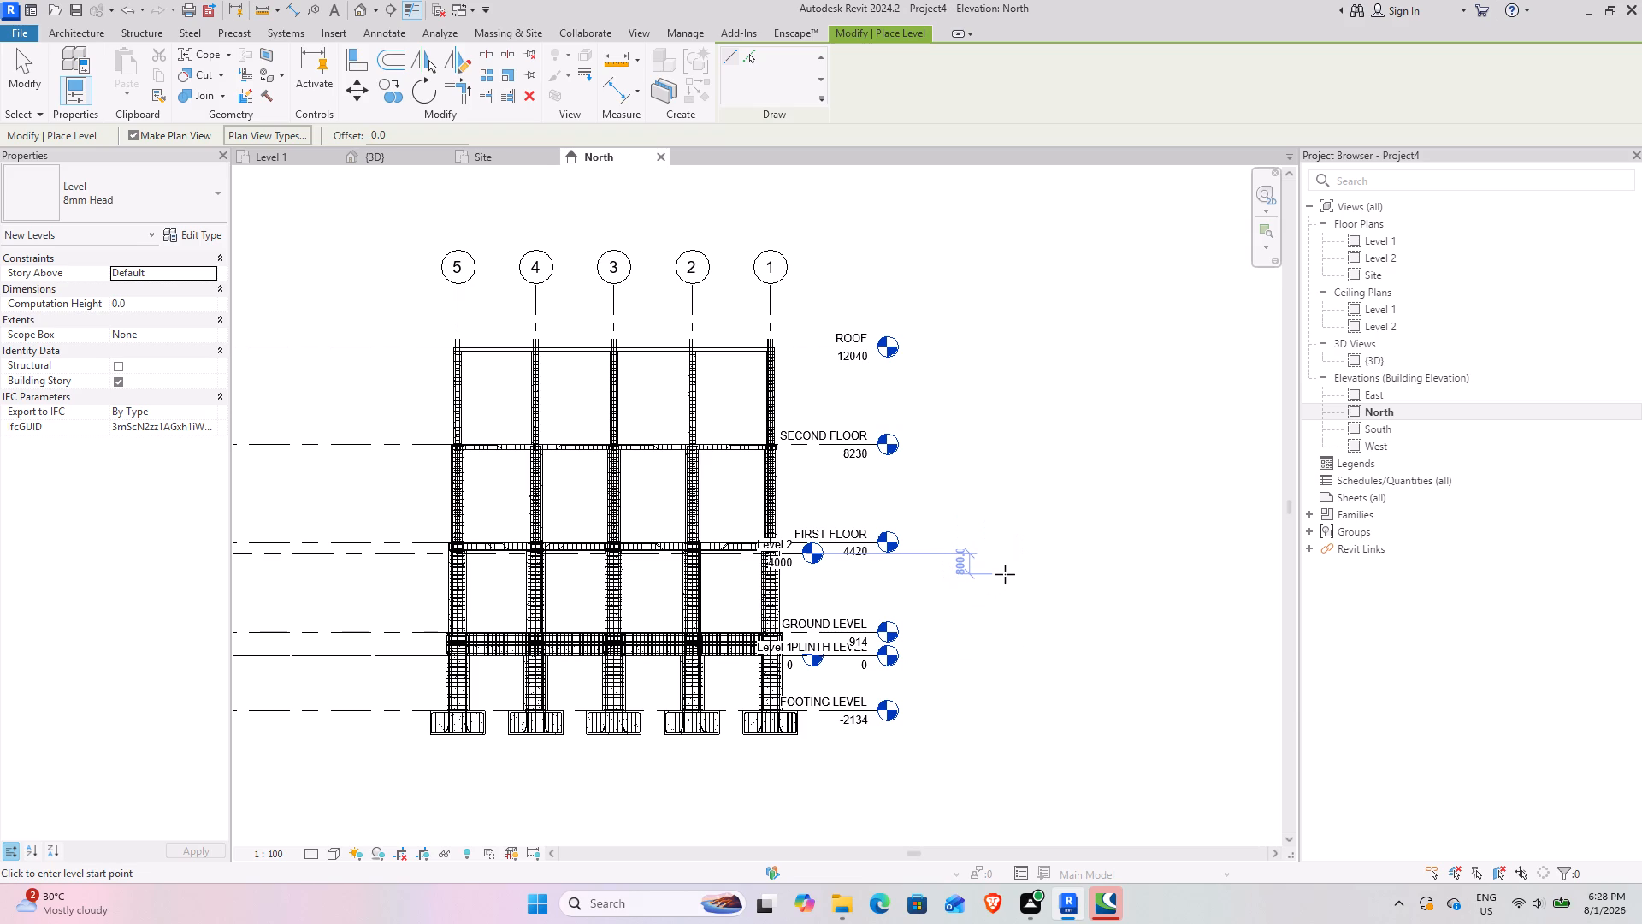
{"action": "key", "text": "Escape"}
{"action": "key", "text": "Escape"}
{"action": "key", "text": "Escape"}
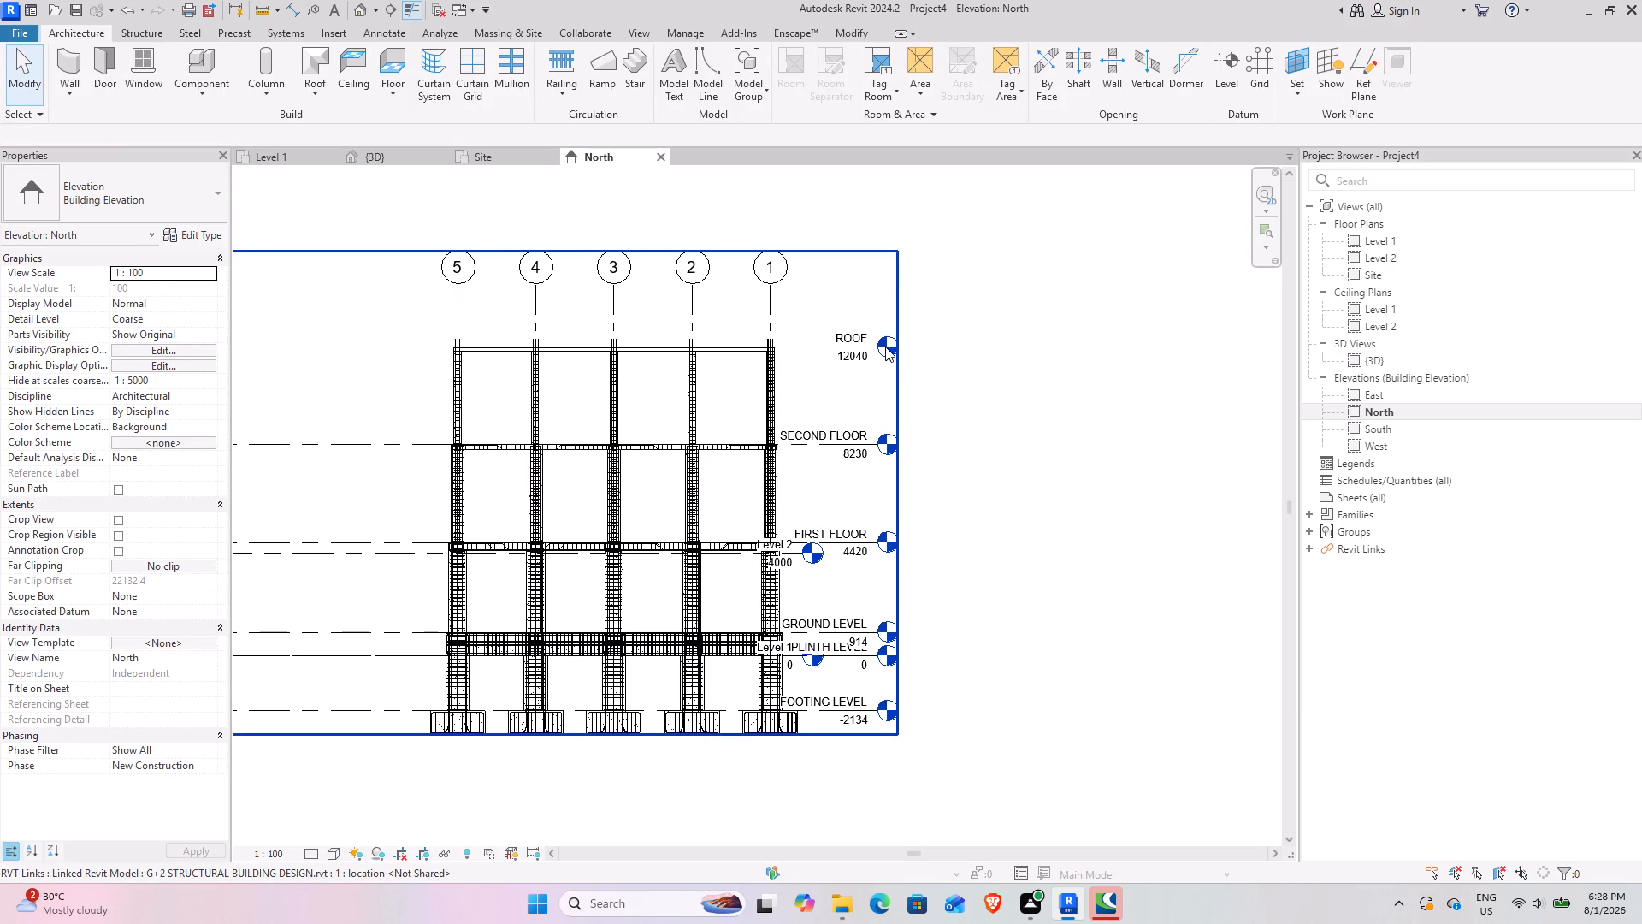
Temporarily hide the linked structural model in the North elevation, leaving only the project's own Level 1 and Level 2.
{"action": "left_click", "coordinate": [887, 360]}
{"action": "type", "text": "hh"}
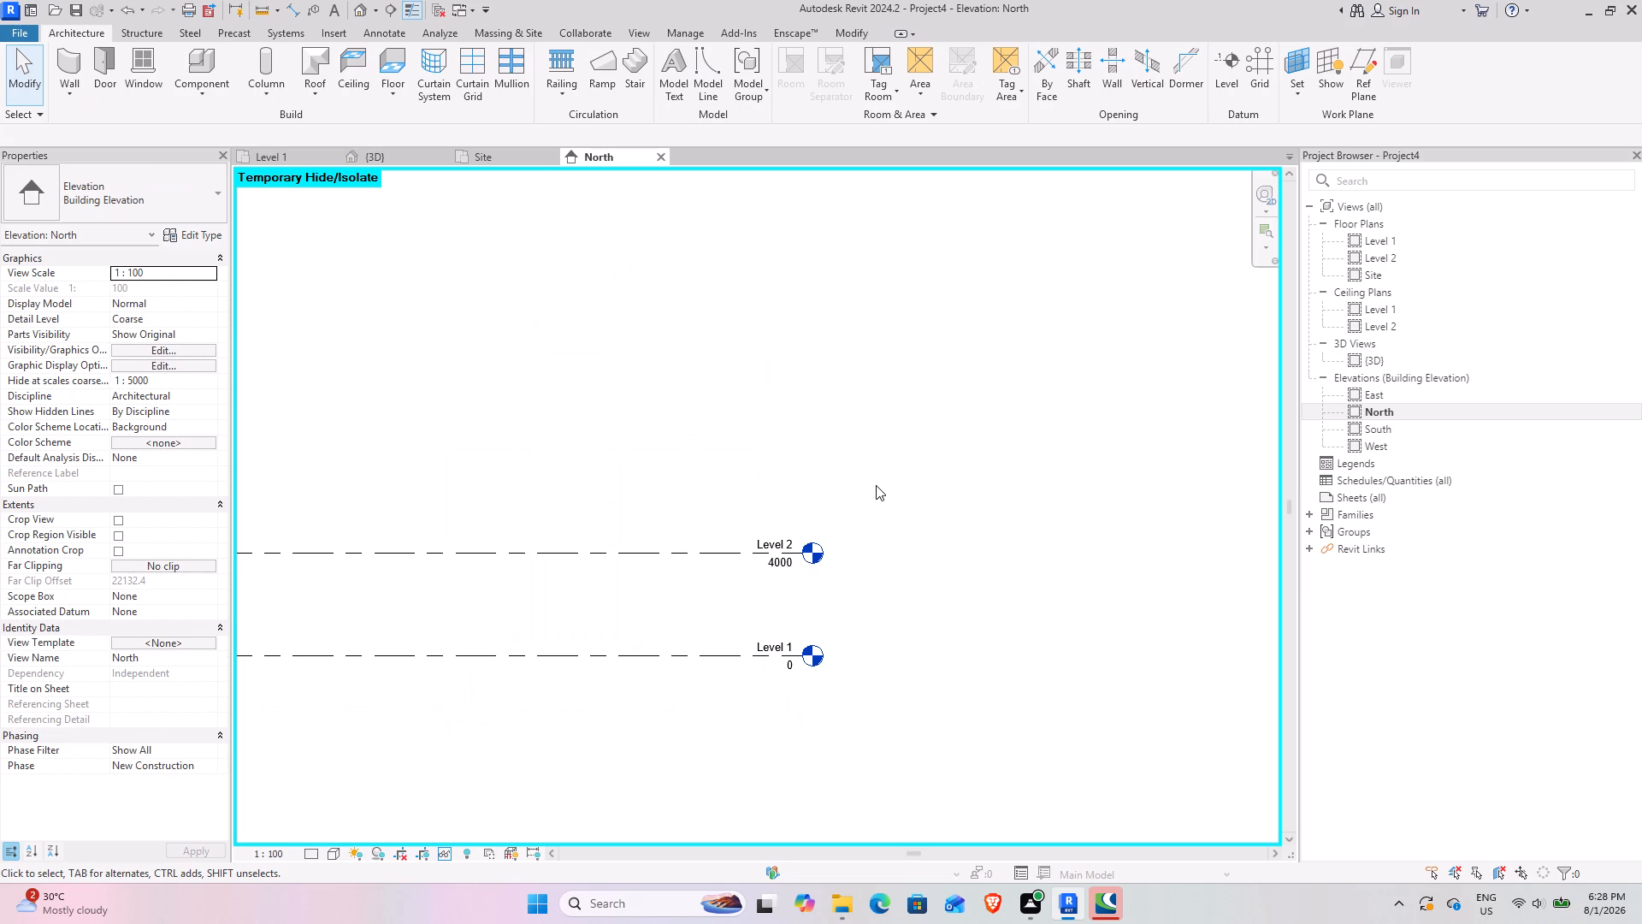
{"action": "middle_click_drag", "start_coordinate": [779, 621], "coordinate": [966, 508]}
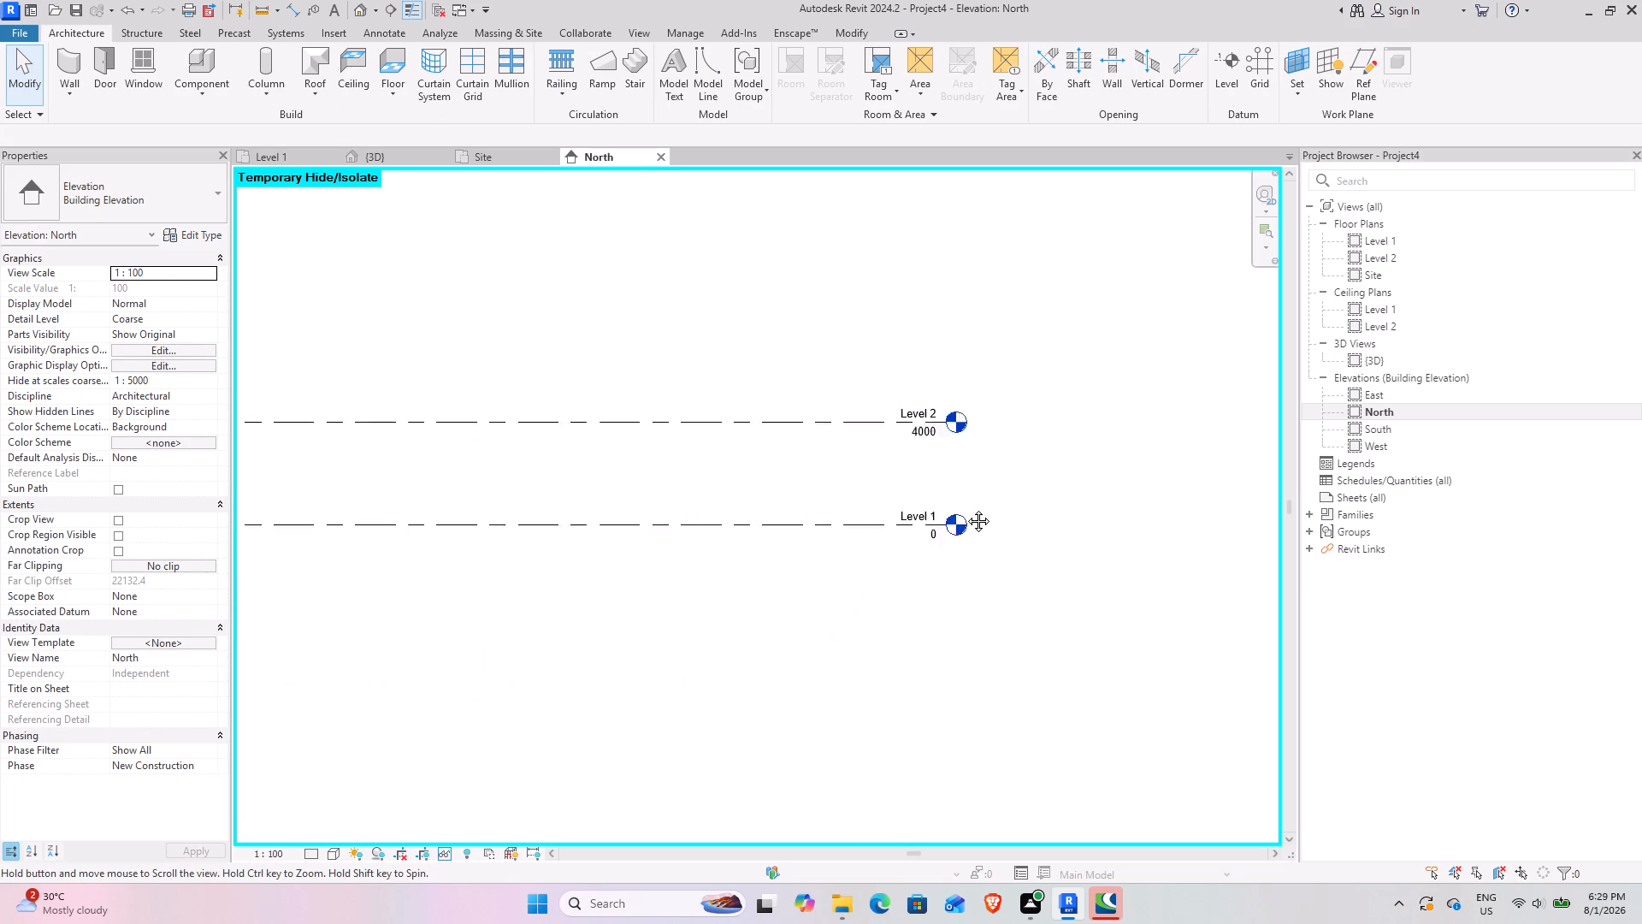
{"action": "middle_click_drag", "start_coordinate": [966, 508], "coordinate": [1071, 611]}
{"action": "middle_click_drag", "start_coordinate": [1075, 665], "coordinate": [940, 644]}
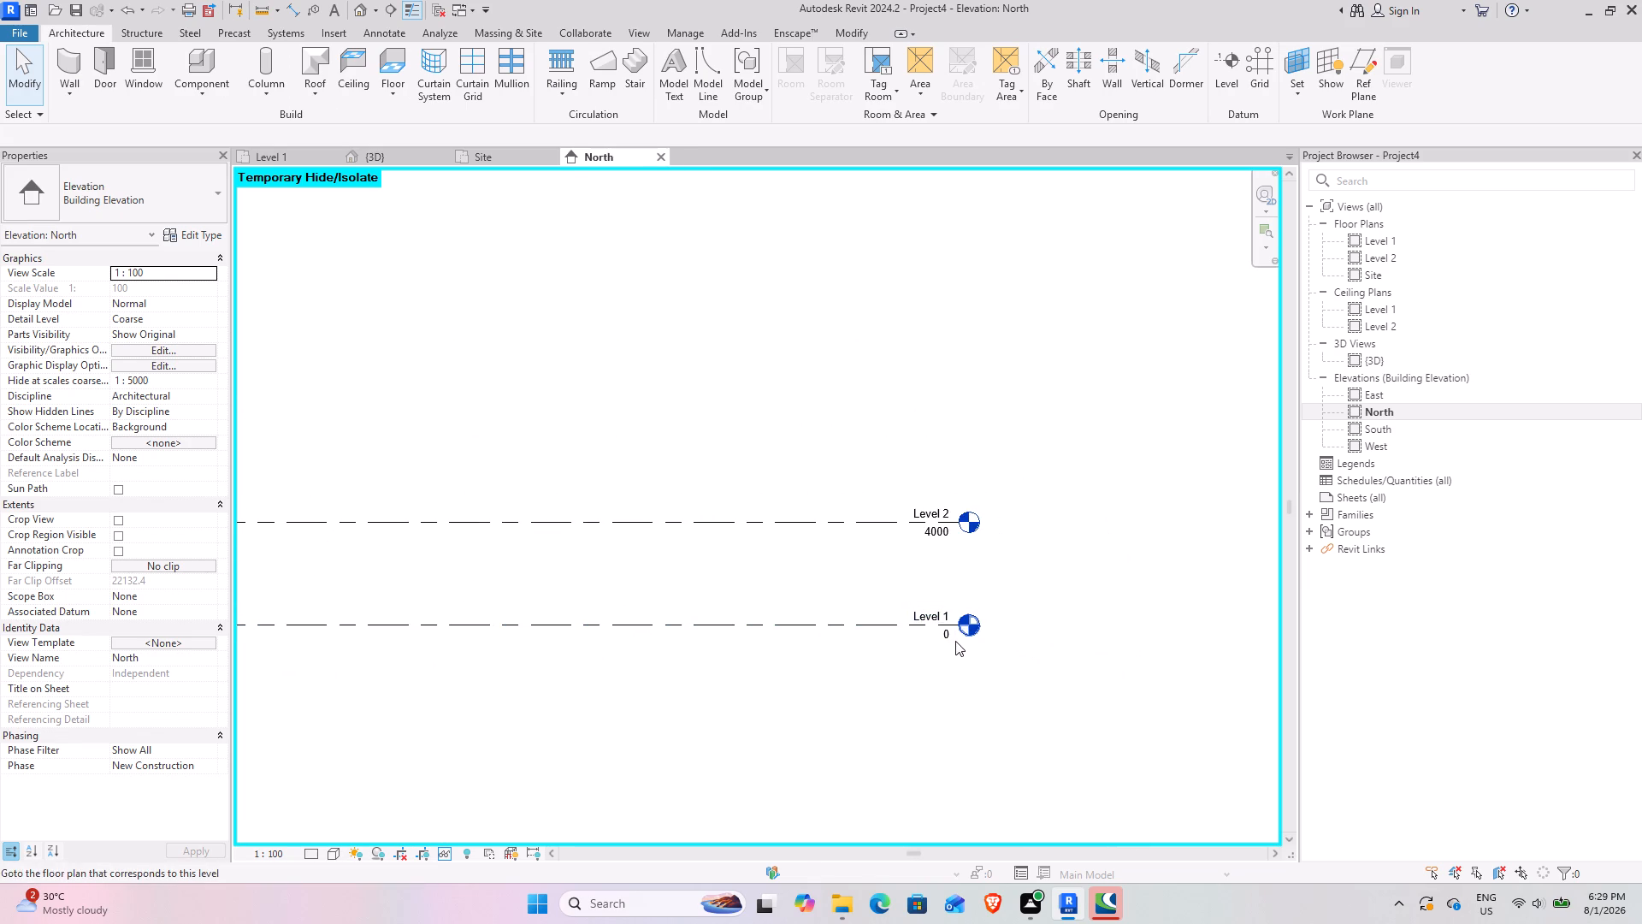
Rename Level 1 as footing in the North elevation and rename its corresponding views too.
{"action": "scroll", "coordinate": [939, 626], "scroll_direction": "up", "scroll_amount": 3}
{"action": "left_click", "coordinate": [948, 645]}
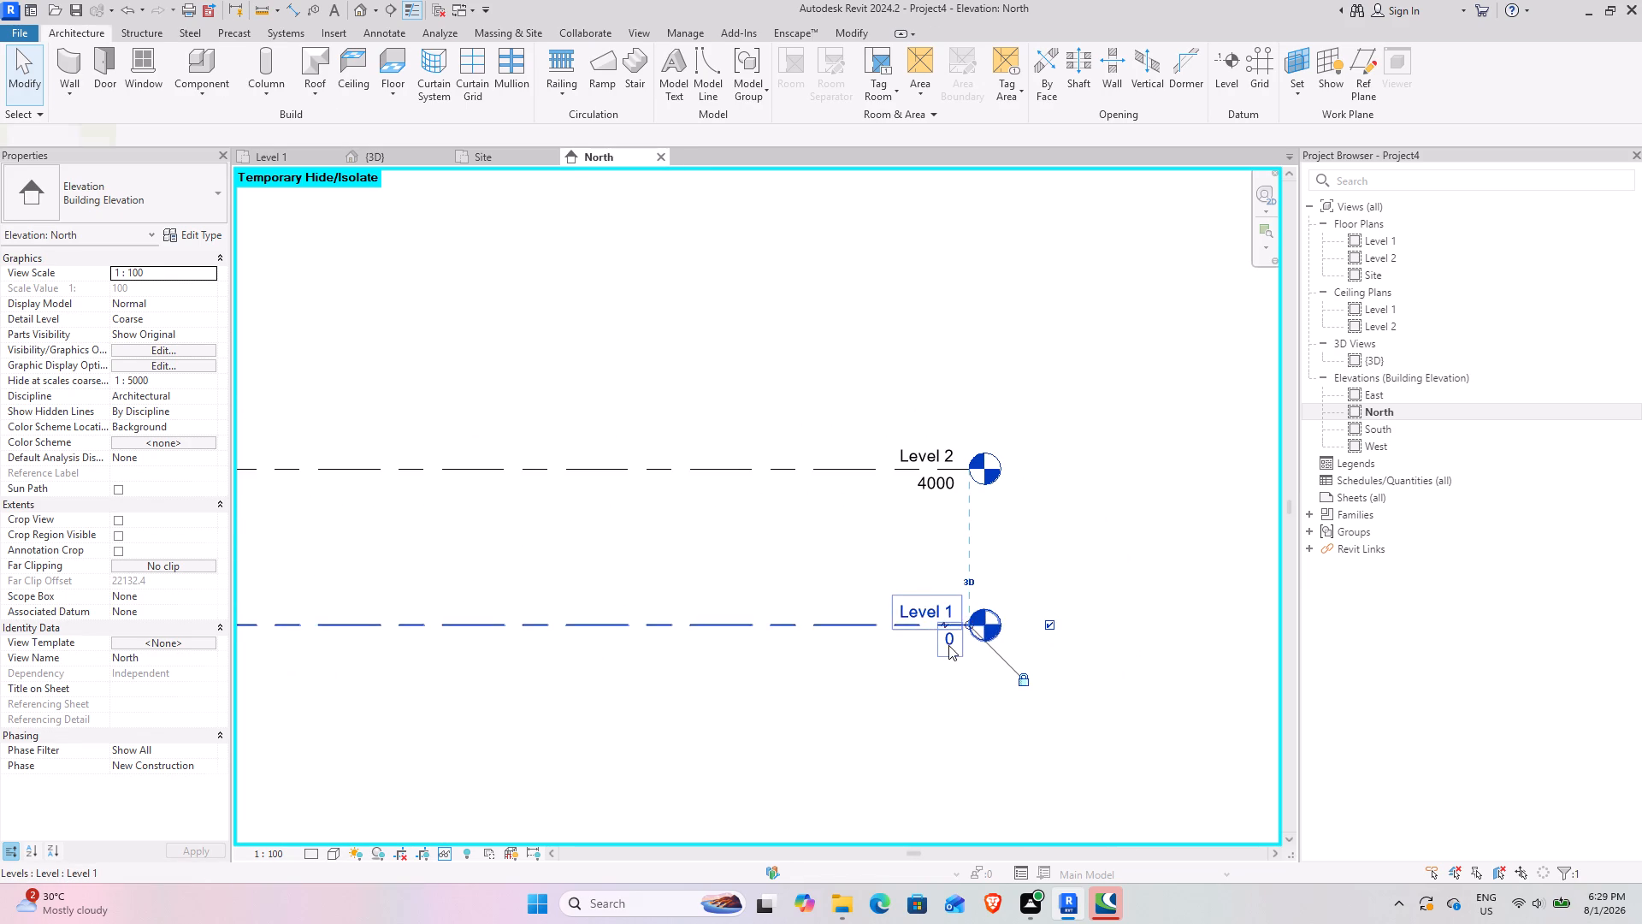
{"action": "left_click", "coordinate": [929, 613]}
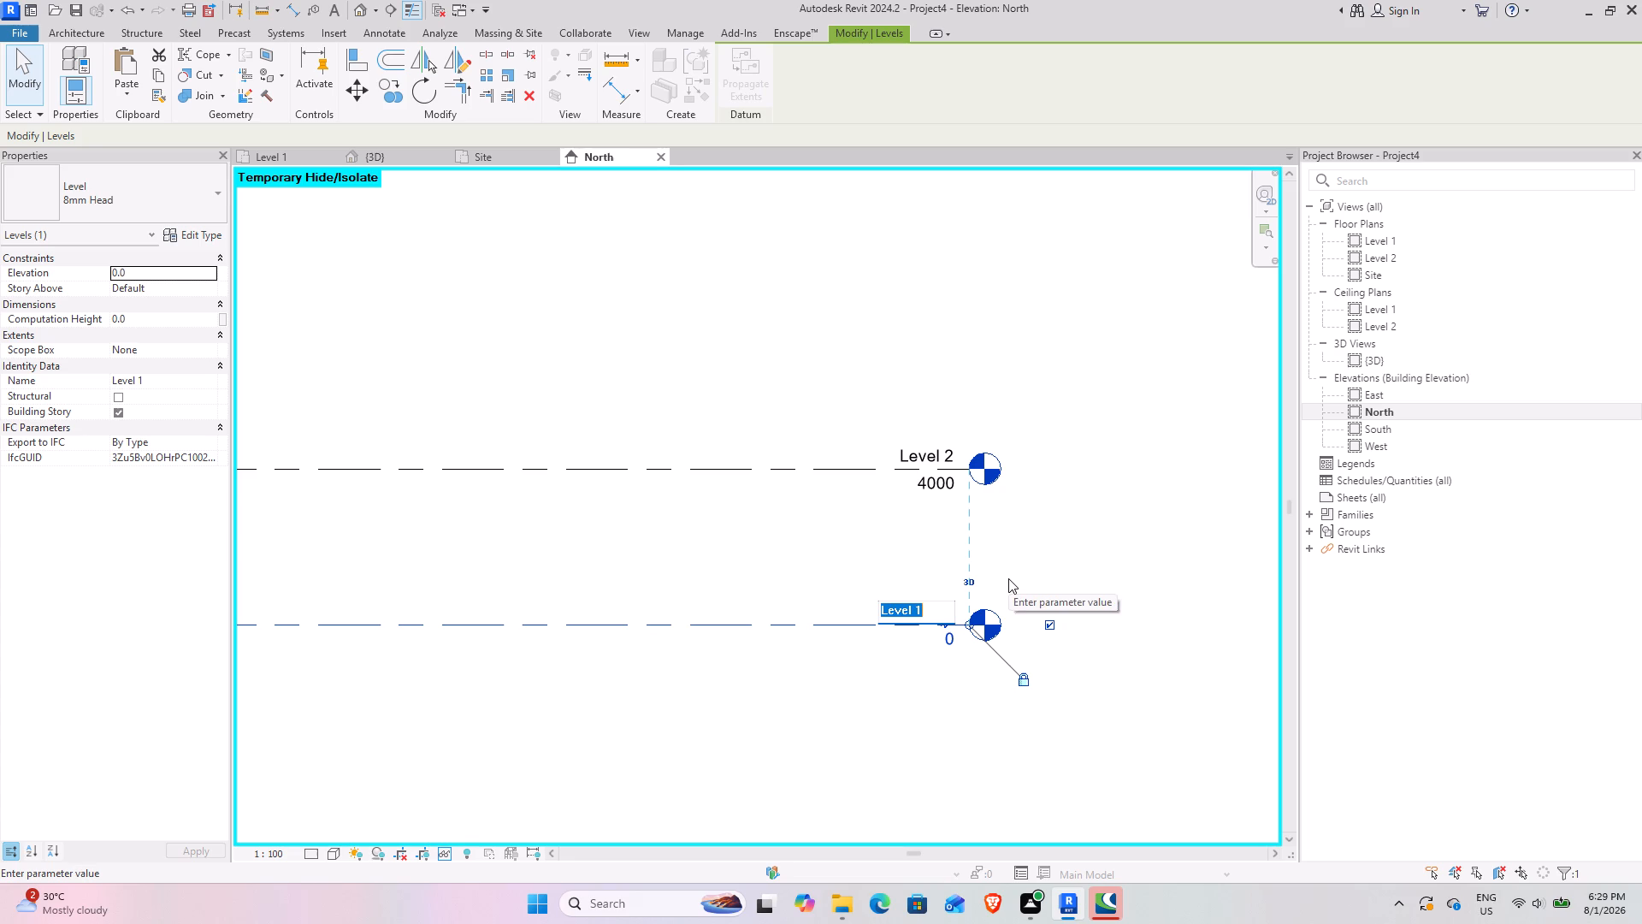
{"action": "type", "text": "foori"}
{"action": "key", "text": "equal"}
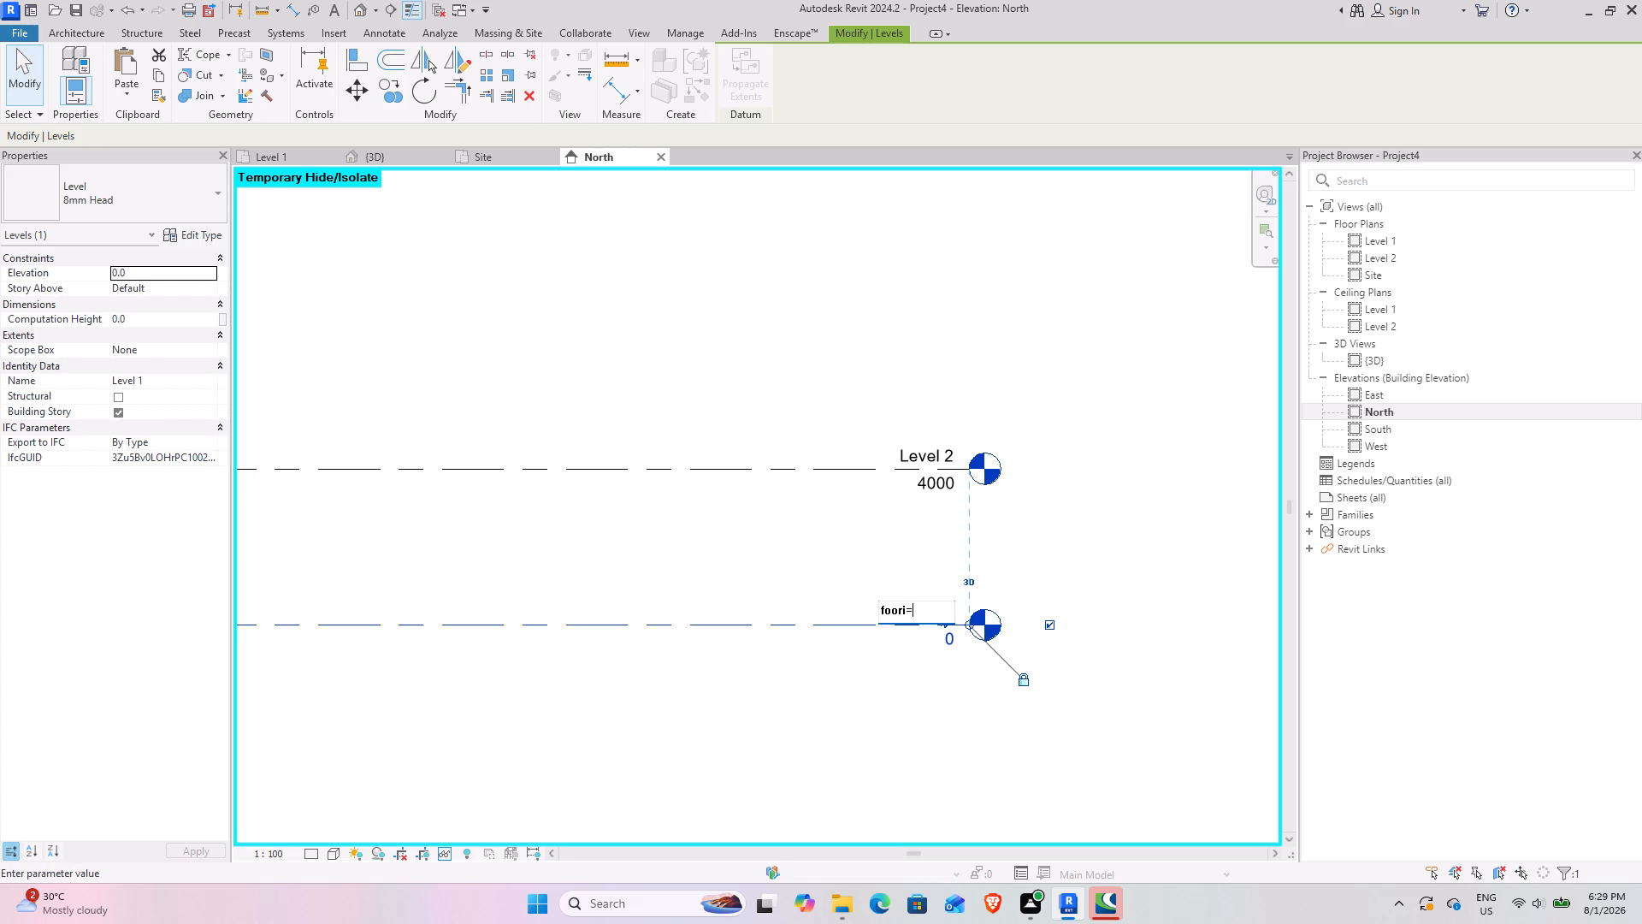
{"action": "key", "text": "BackSpace"}
{"action": "key", "text": "BackSpace"}
{"action": "key", "text": "BackSpace"}
{"action": "type", "text": "ting"}
{"action": "key", "text": "Return"}
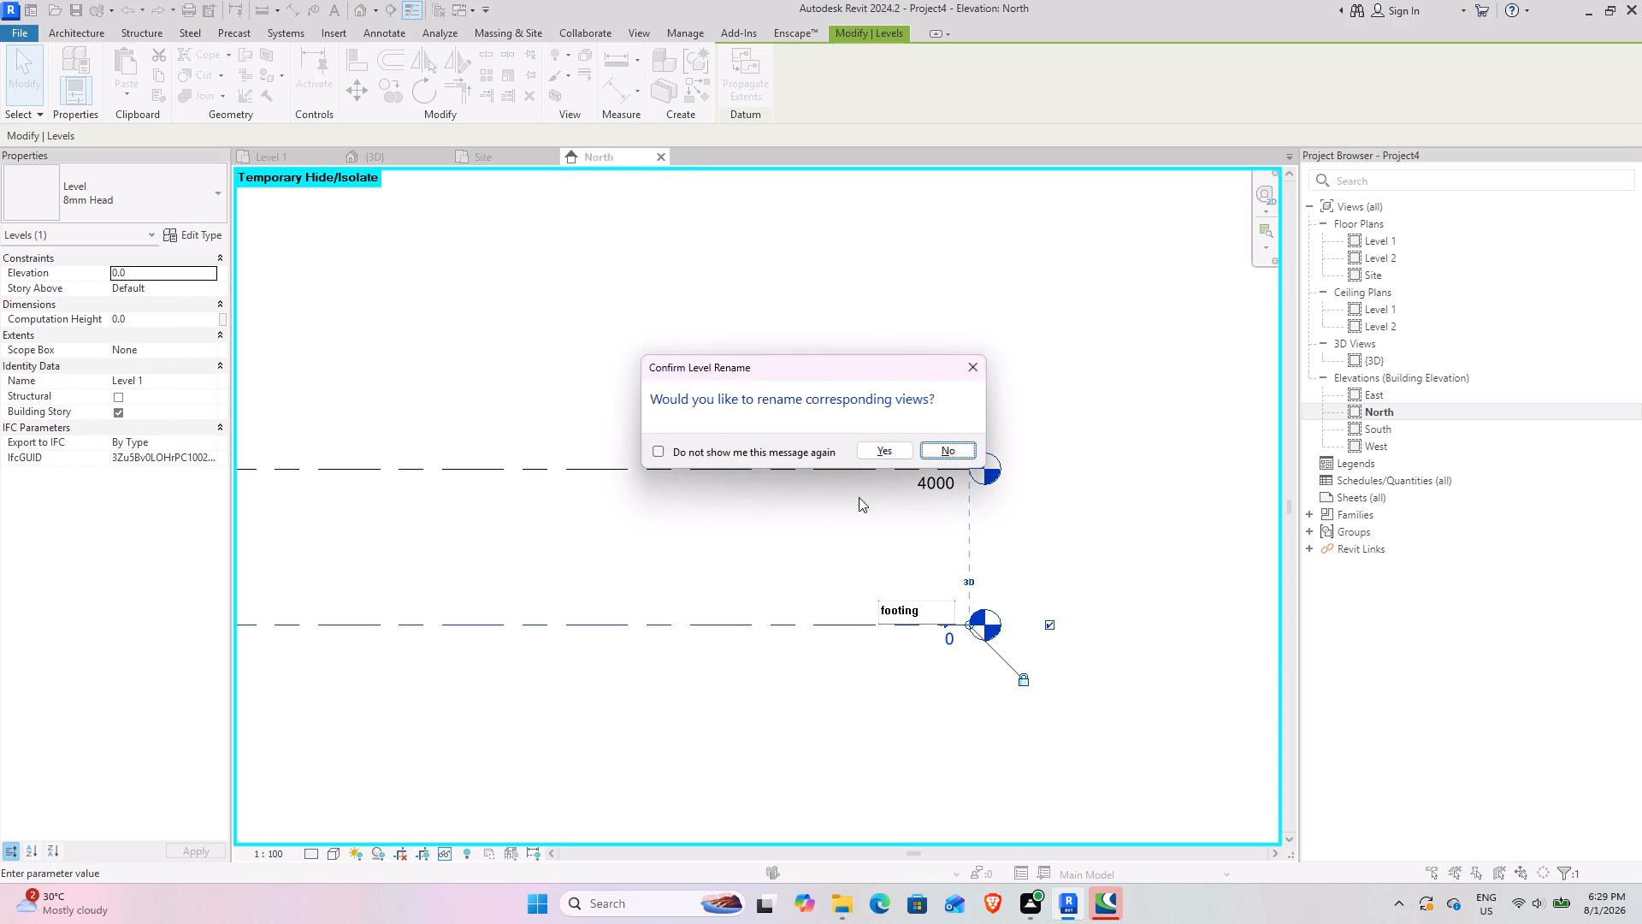
{"action": "left_click", "coordinate": [878, 455]}
Set the footing level's elevation to -6'.
{"action": "left_click", "coordinate": [951, 654]}
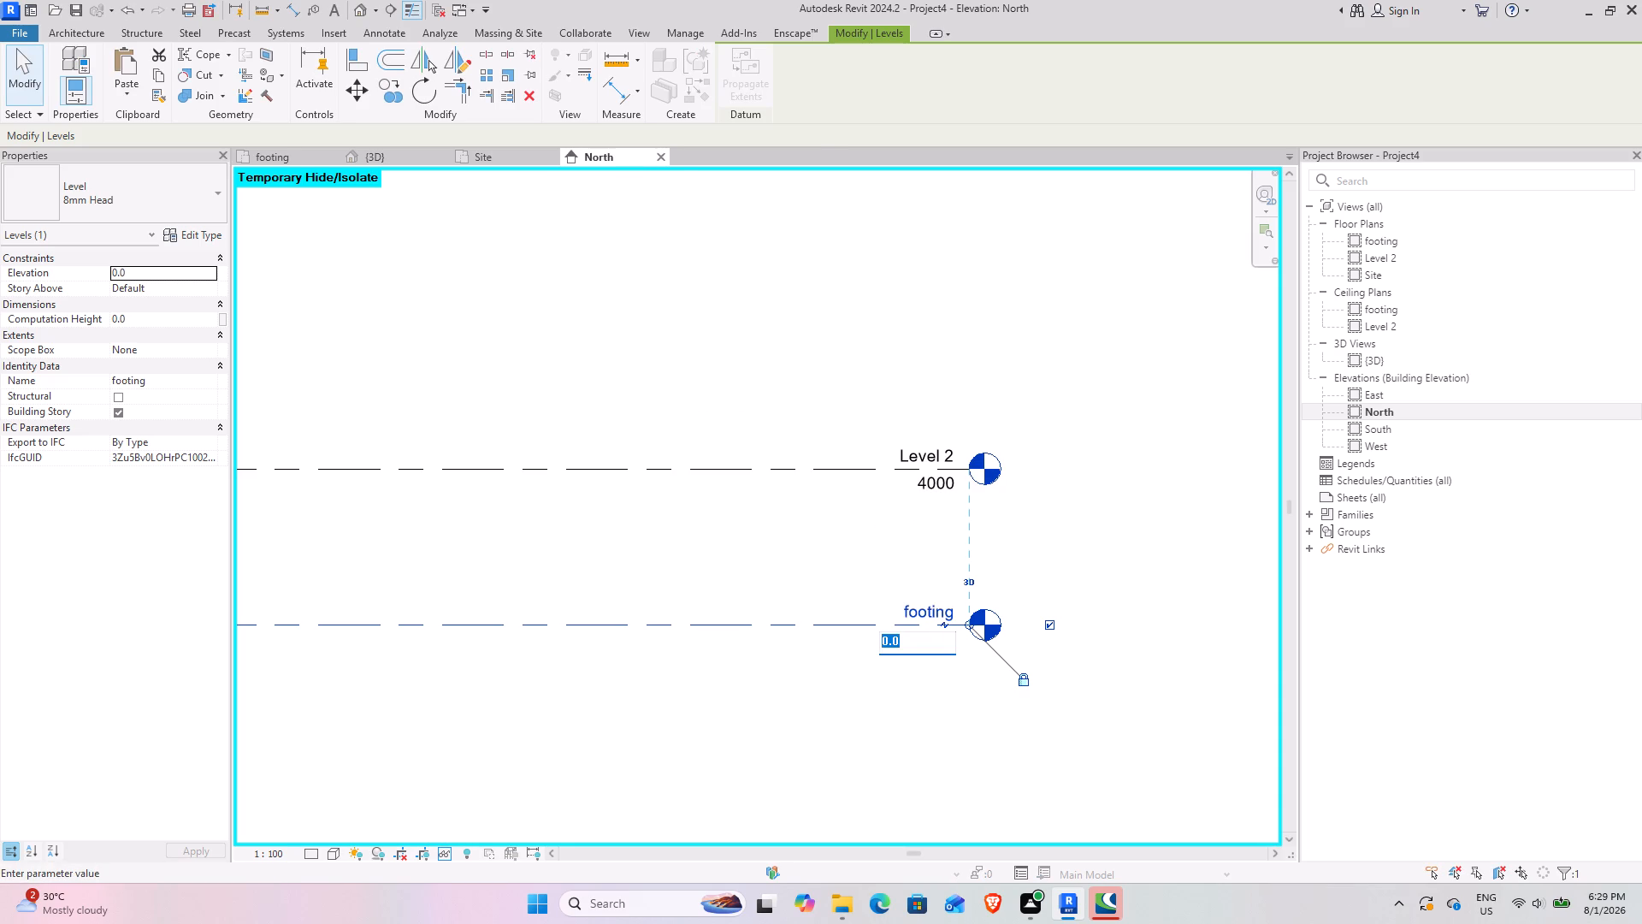
{"action": "type", "text": "-6'"}
{"action": "key", "text": "Return"}
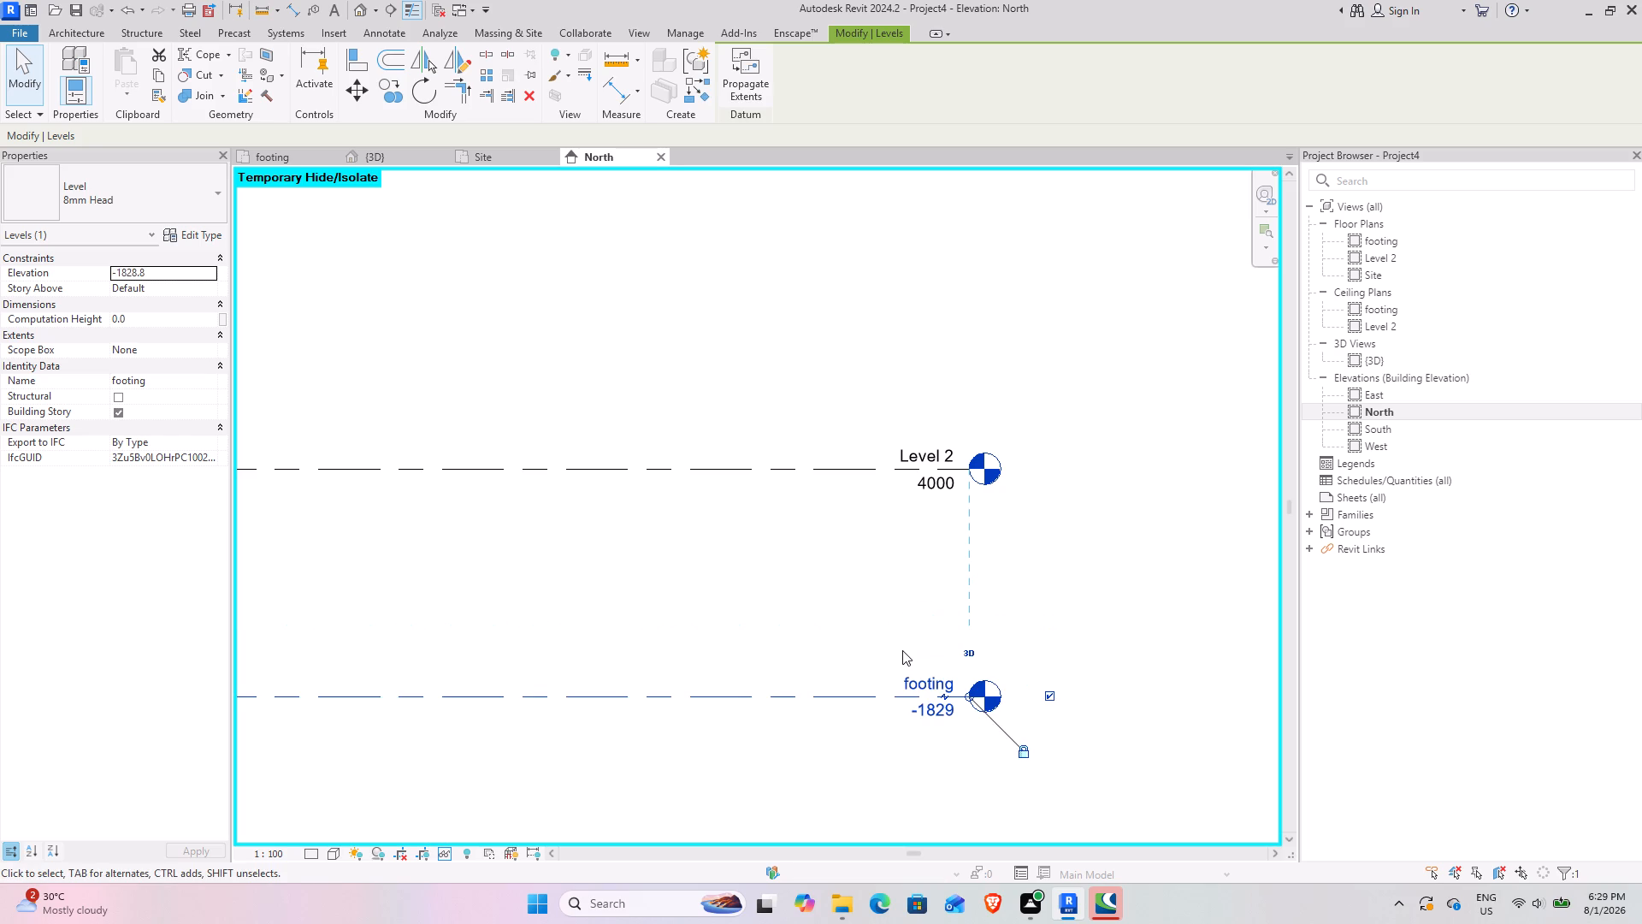
Rename Level 2 as pl and rename its corresponding views too.
{"action": "left_click", "coordinate": [907, 446]}
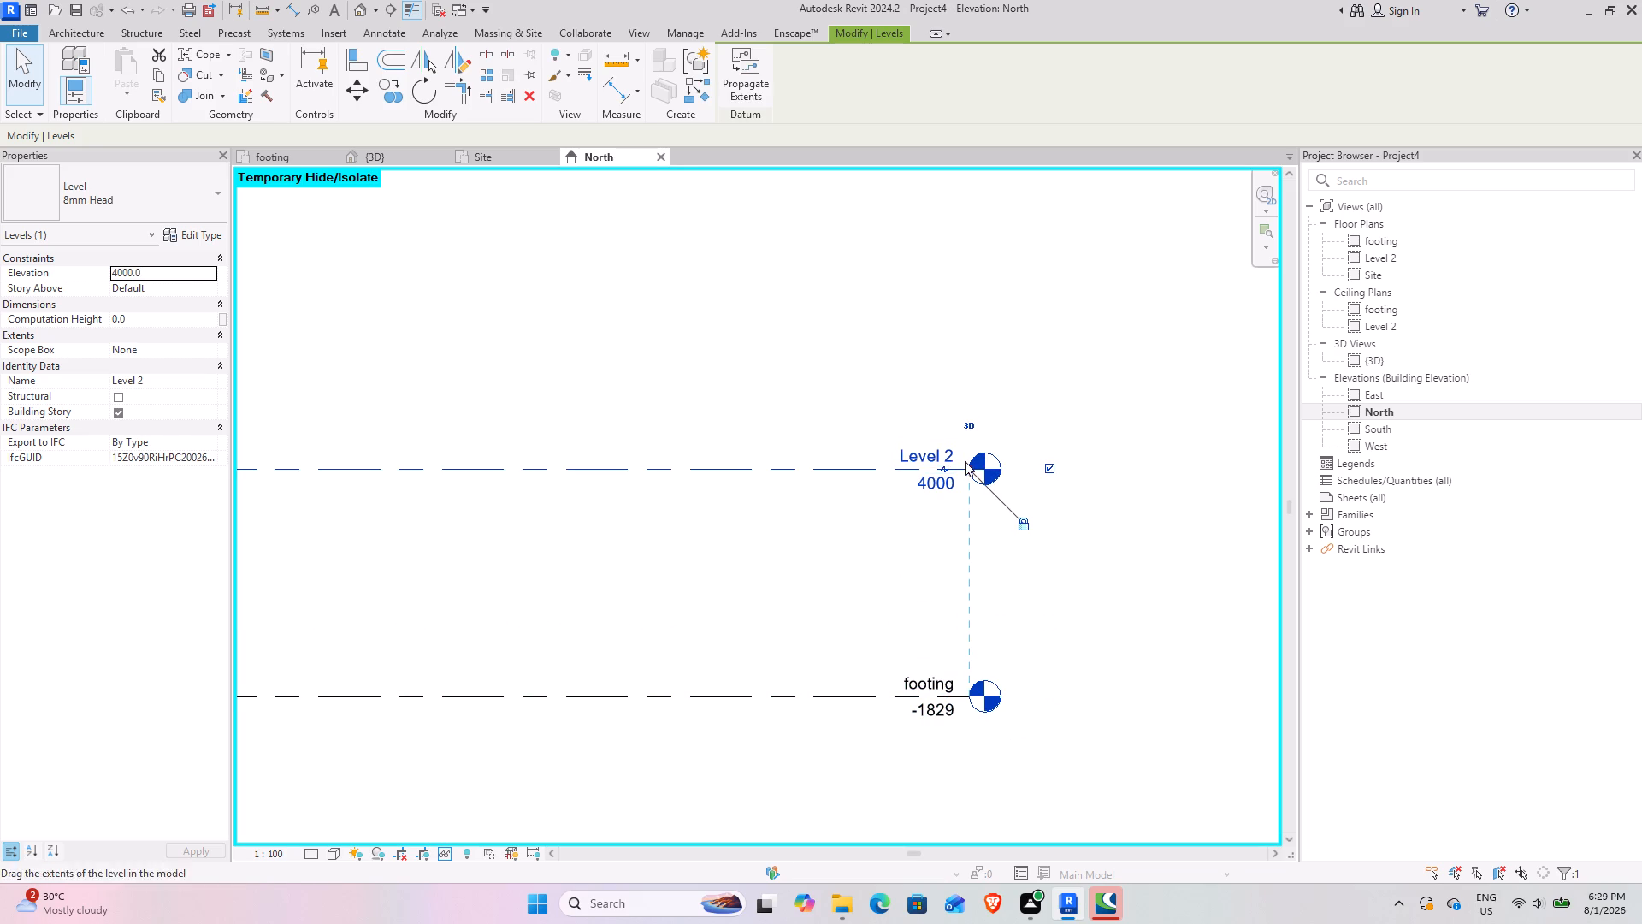
{"action": "left_click", "coordinate": [933, 452]}
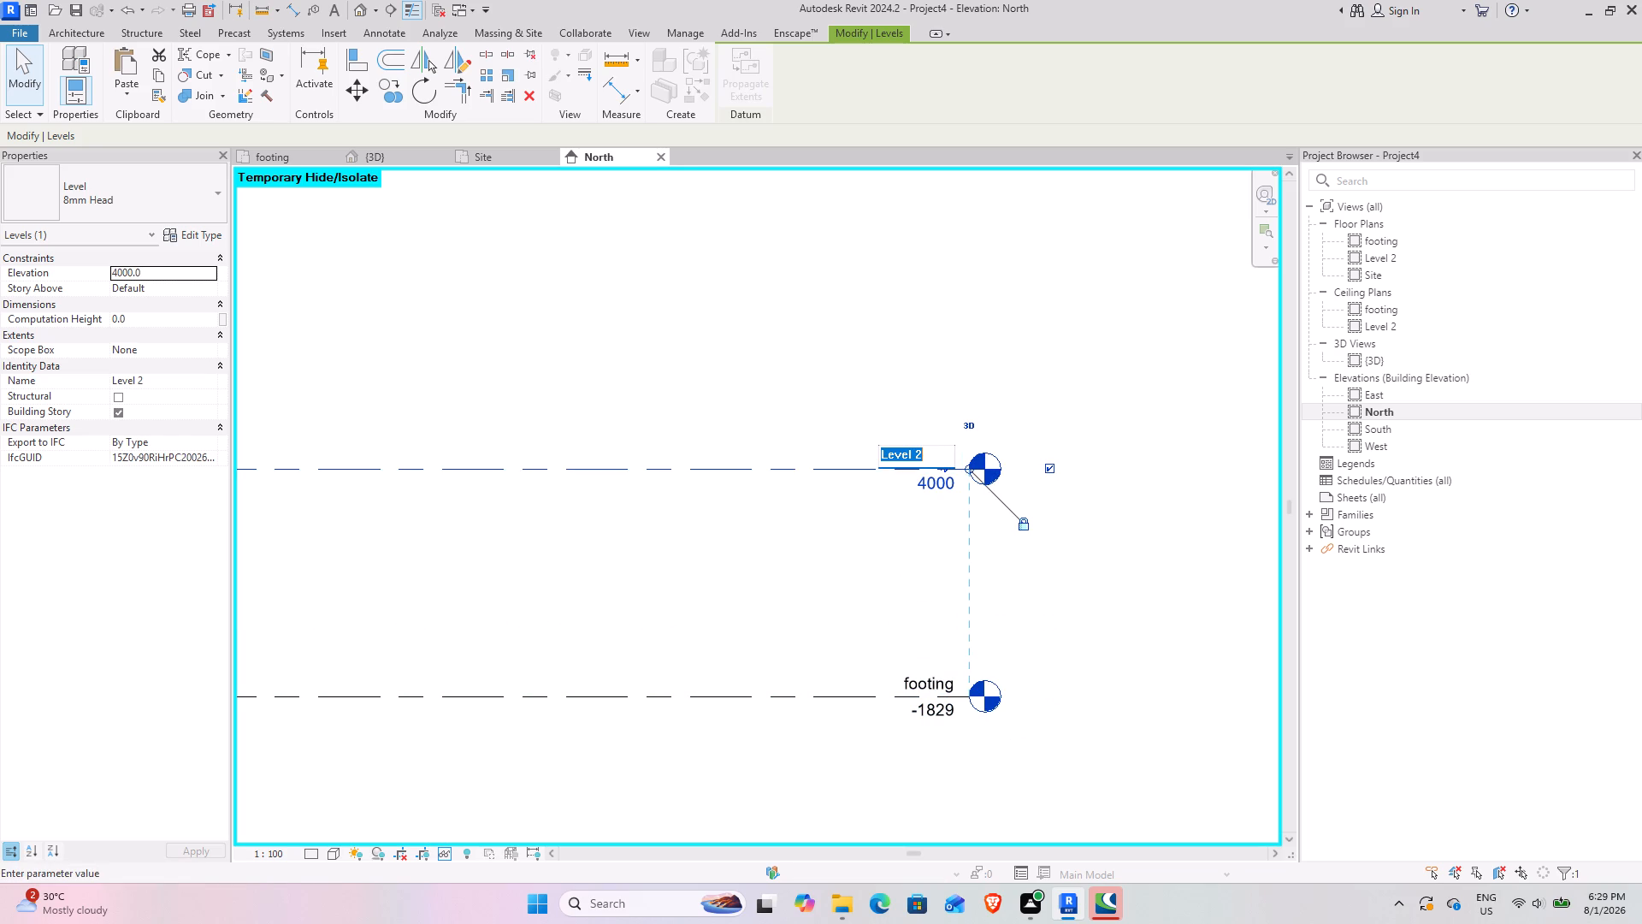
{"action": "type", "text": "pl"}
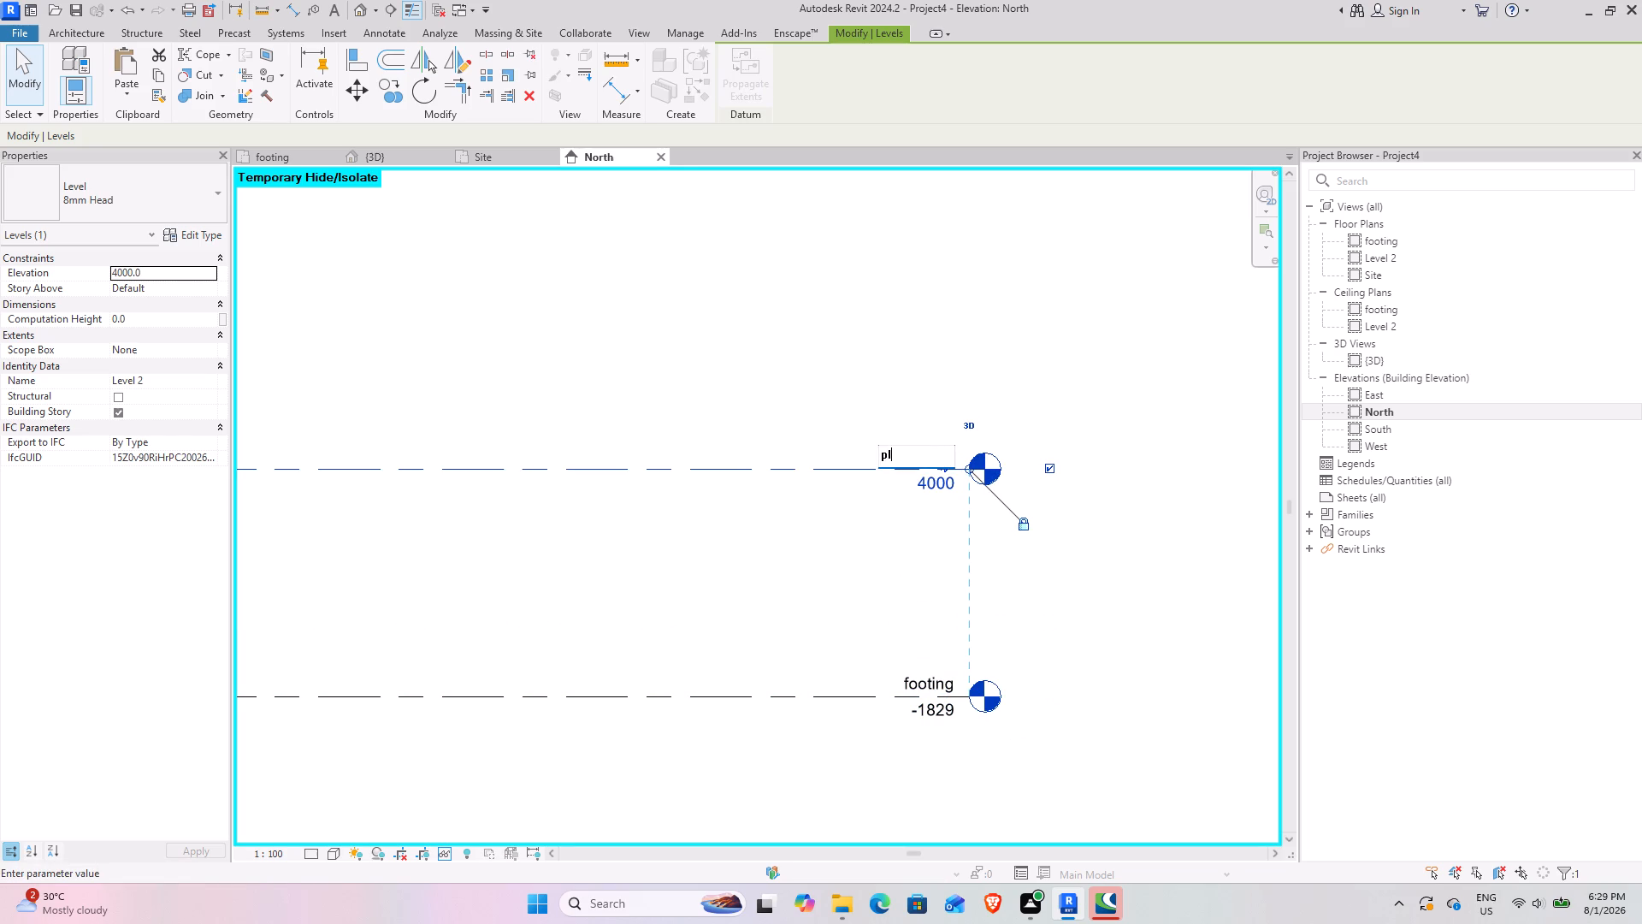
{"action": "left_click", "coordinate": [928, 507]}
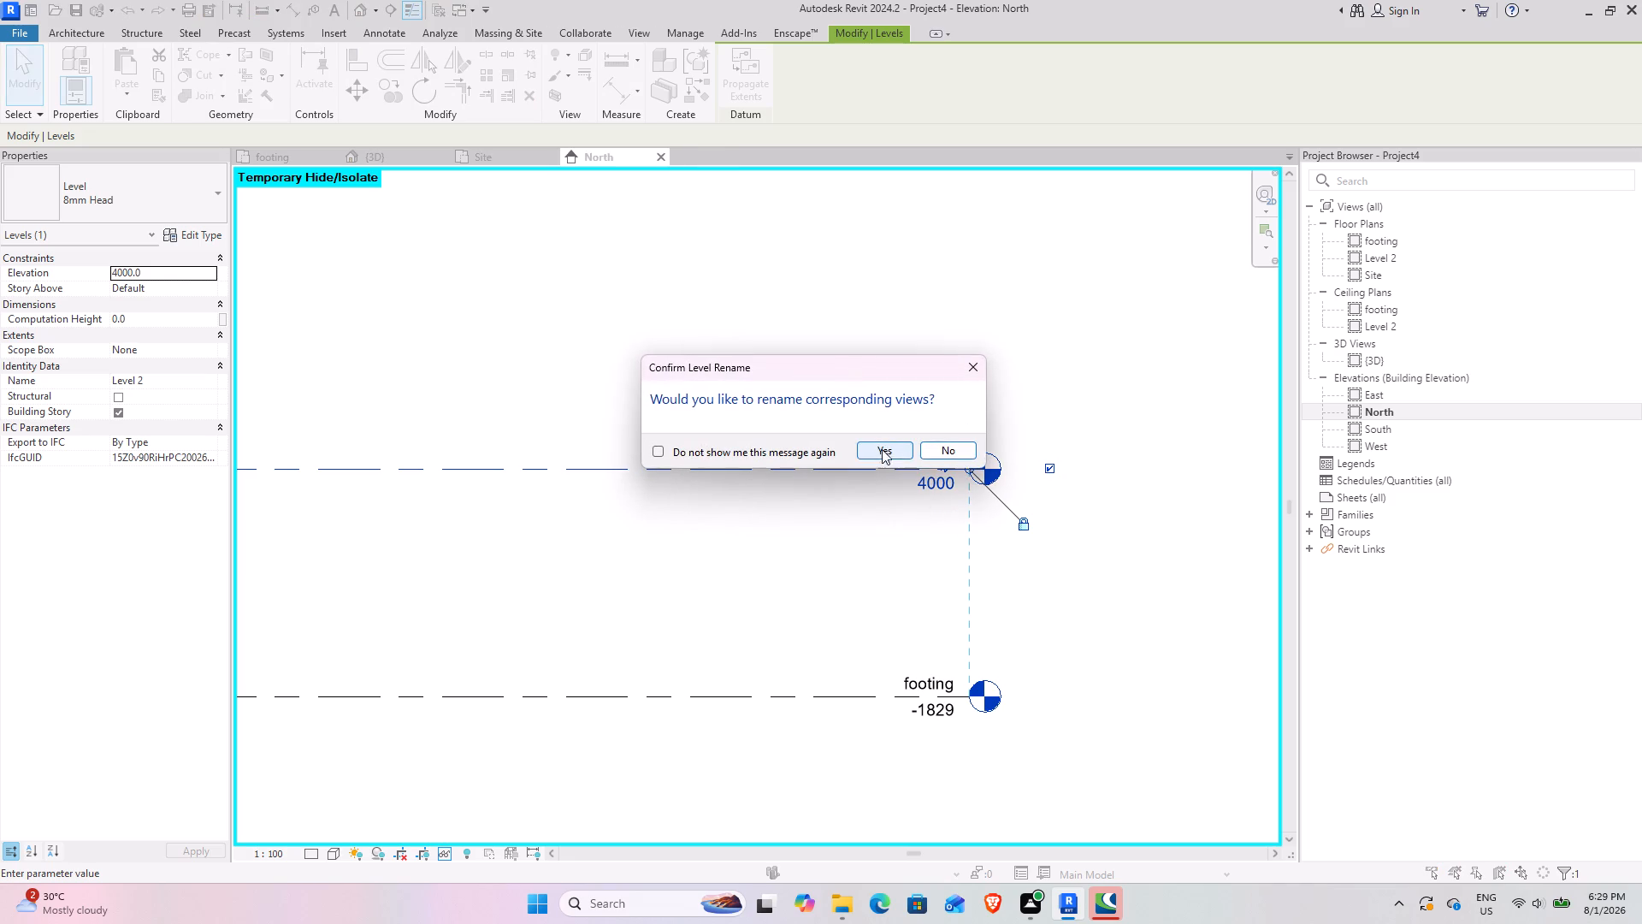
{"action": "left_click", "coordinate": [890, 447]}
Set the pl level's elevation to 0.
{"action": "left_click", "coordinate": [920, 479]}
{"action": "key", "text": "0"}
{"action": "key", "text": "Return"}
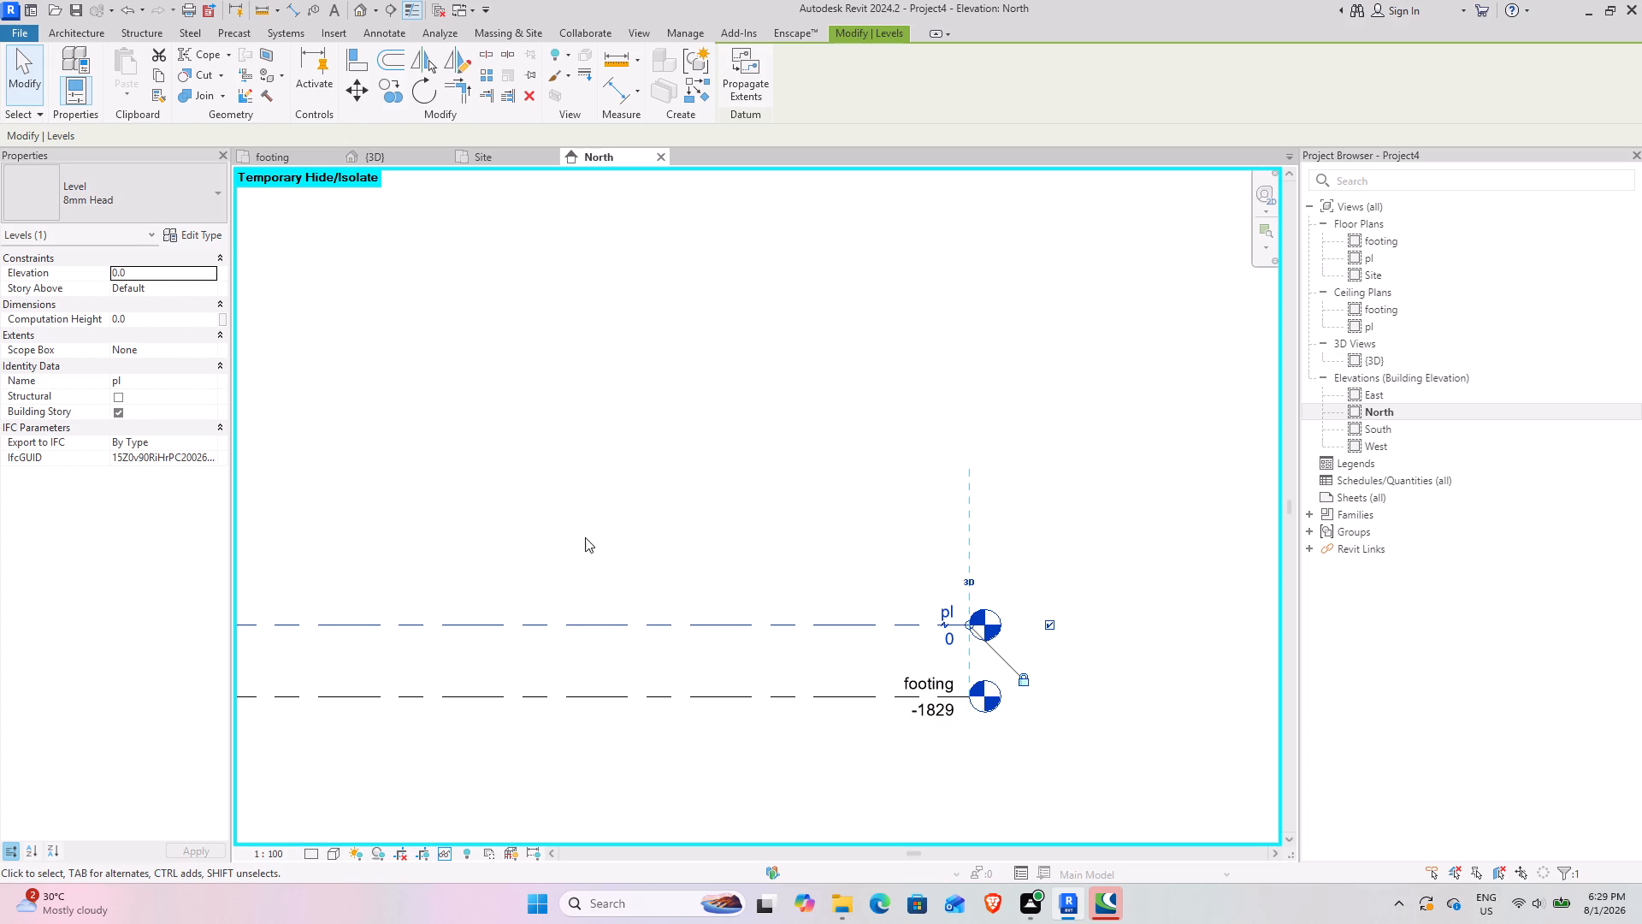
Create a new level from the pl level line with an offset of 2' upwards.
{"action": "type", "text": "cs"}
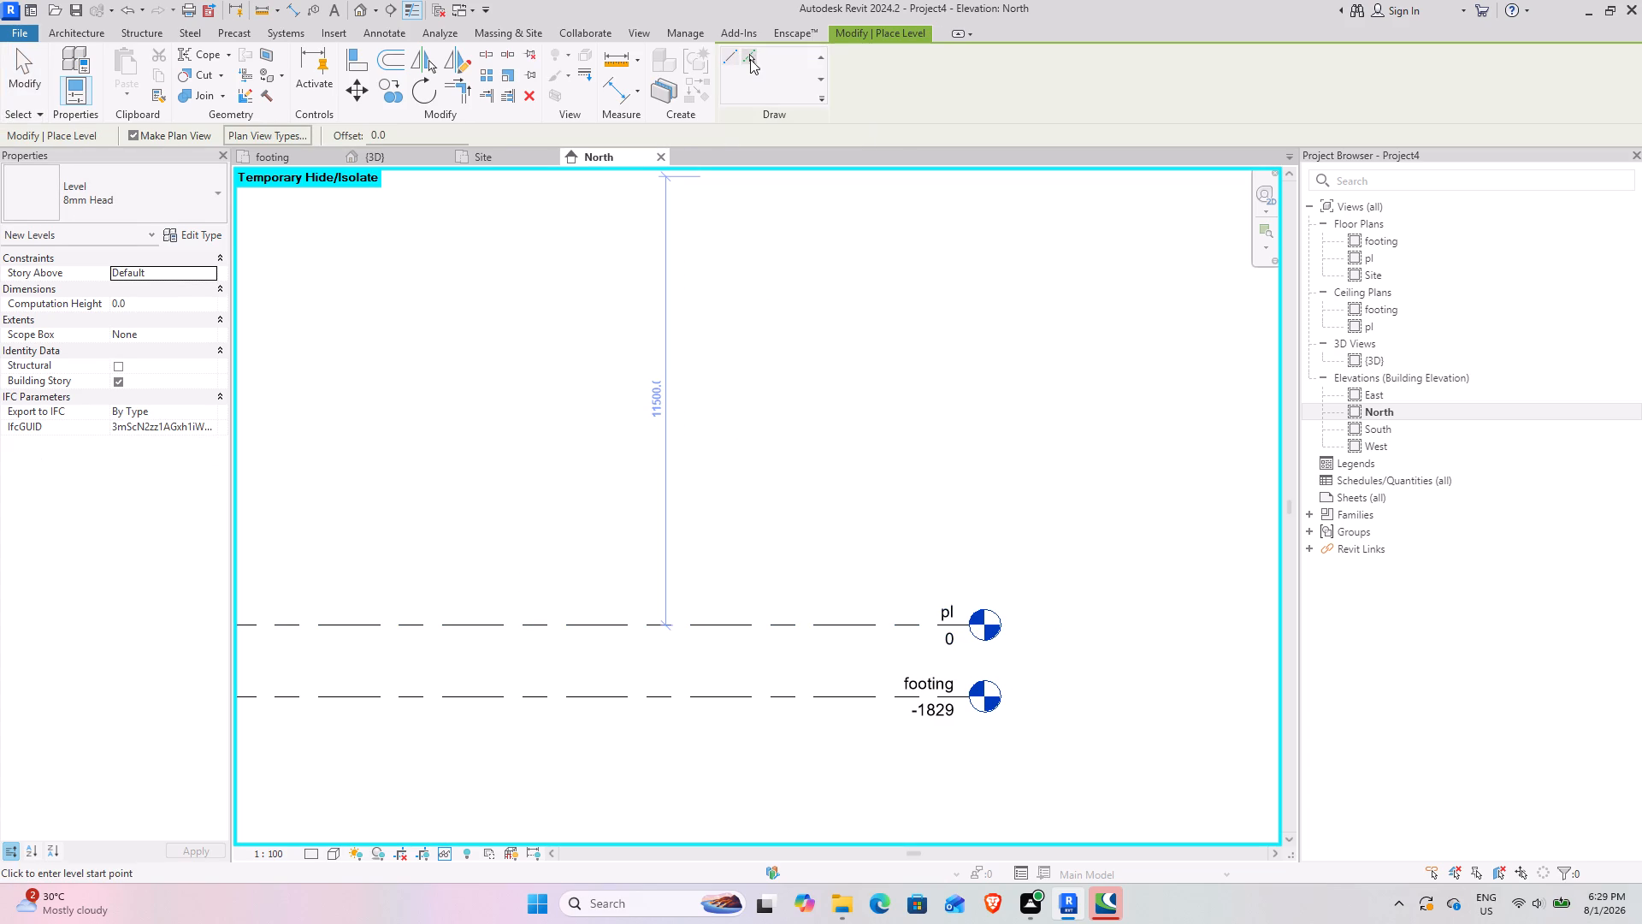
{"action": "left_click", "coordinate": [750, 56]}
{"action": "left_click_drag", "start_coordinate": [396, 130], "coordinate": [239, 127]}
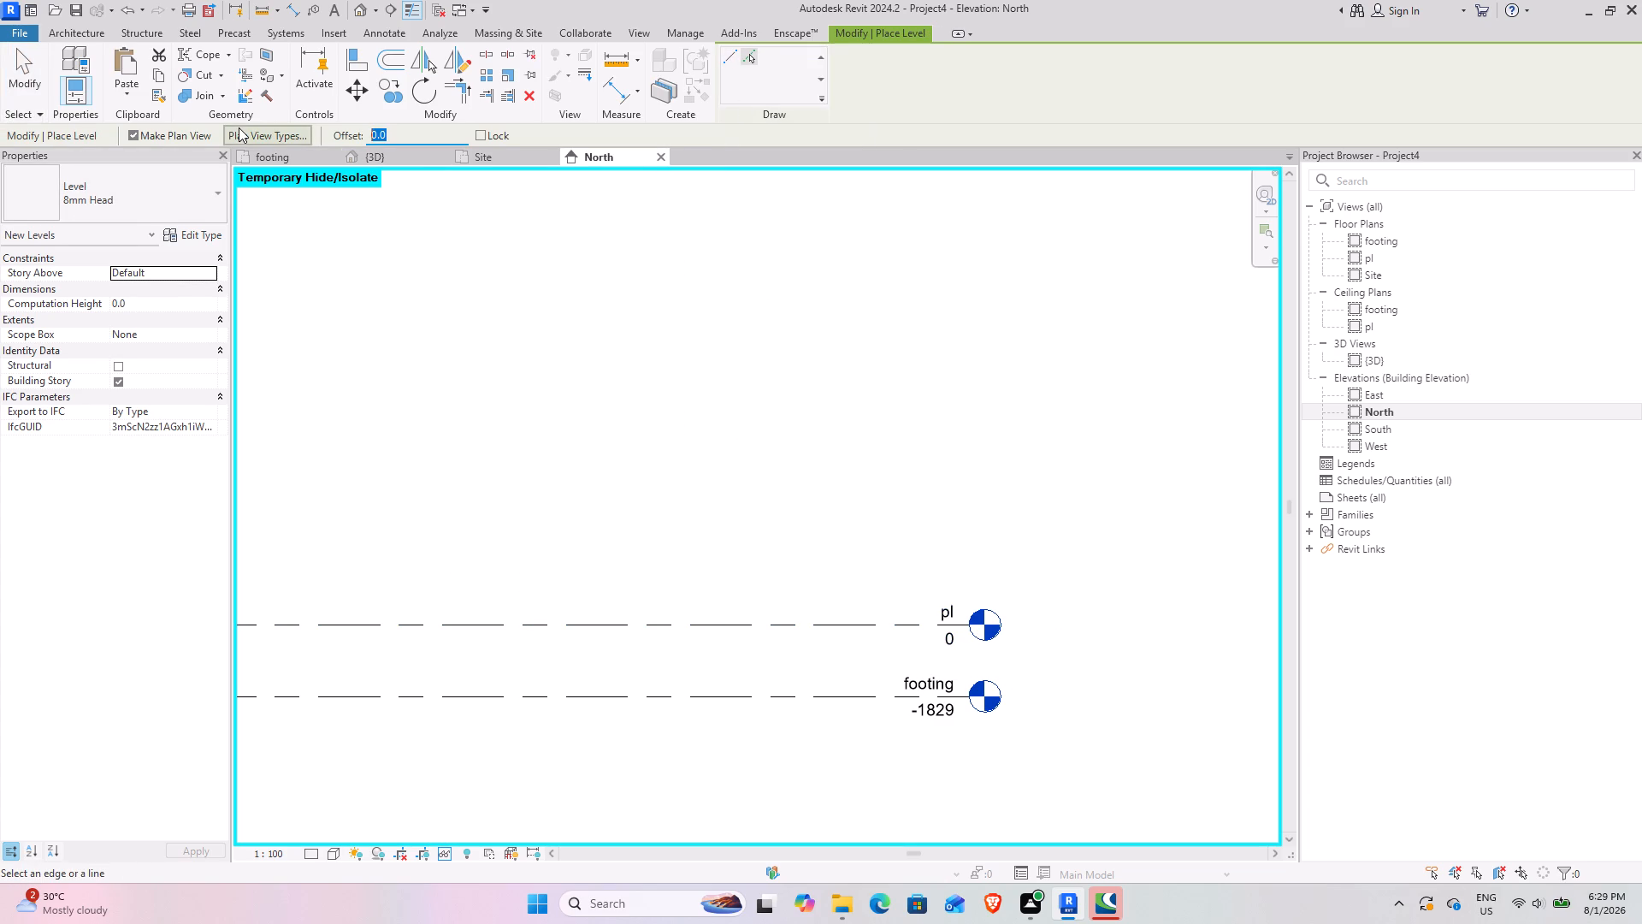
{"action": "type", "text": "2'"}
{"action": "key", "text": "Return"}
{"action": "left_click", "coordinate": [568, 618]}
Add three more levels above Level 3, each offset 12'6" upwards from the level line below it.
{"action": "left_click_drag", "start_coordinate": [410, 133], "coordinate": [308, 122]}
{"action": "type", "text": "12'"}
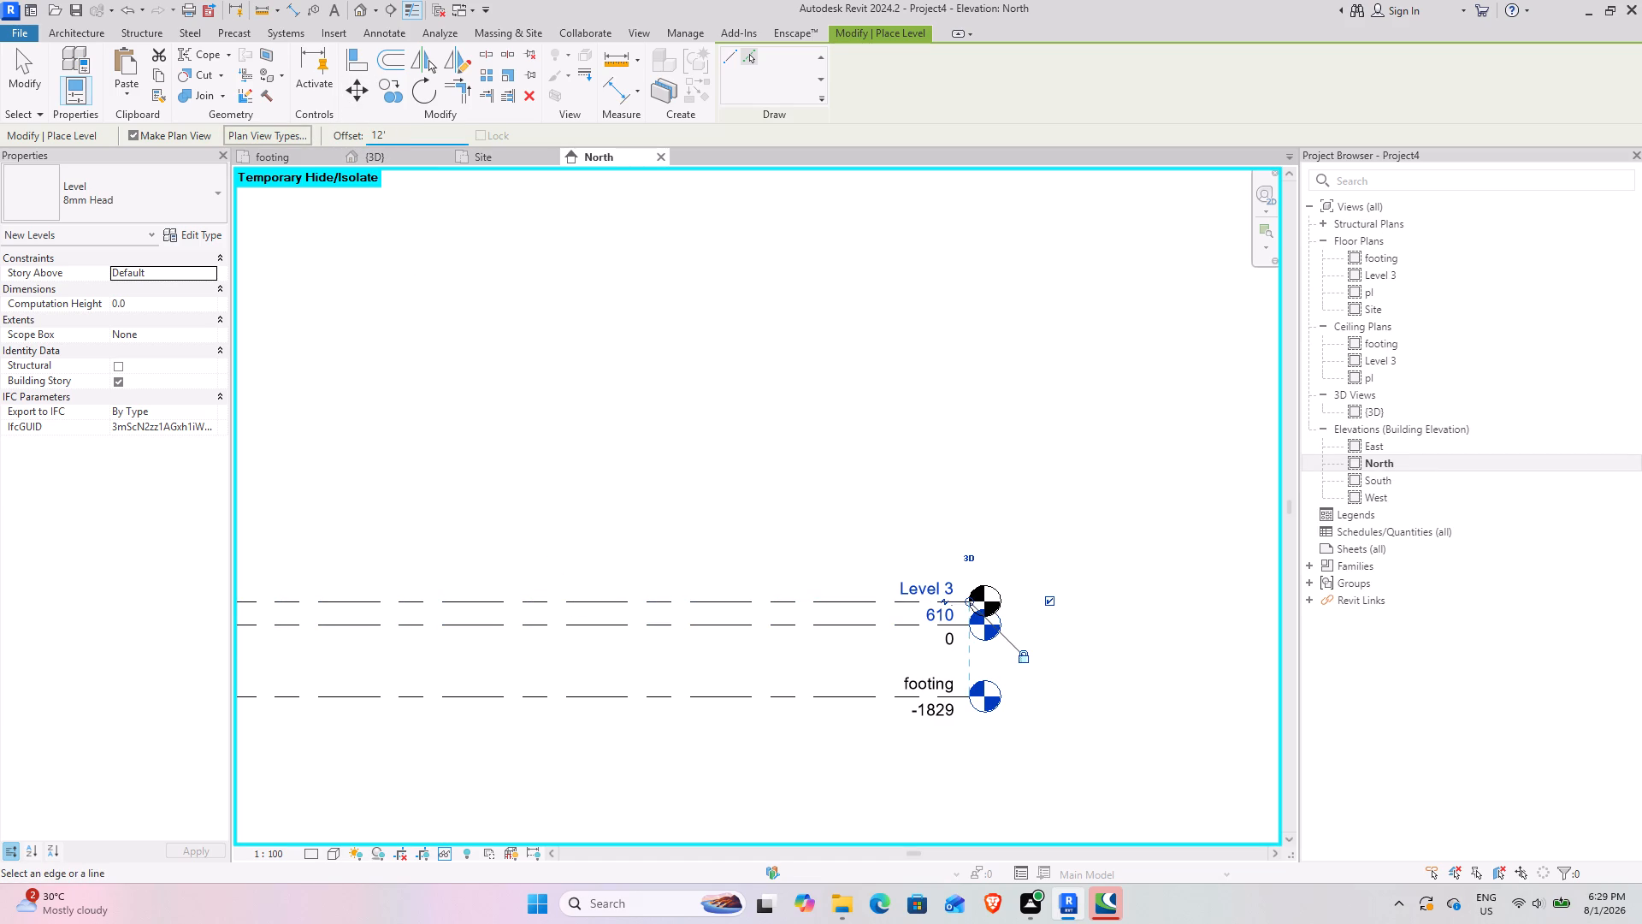
{"action": "type", "text": "6\""}
{"action": "key", "text": "Return"}
{"action": "left_click", "coordinate": [528, 598]}
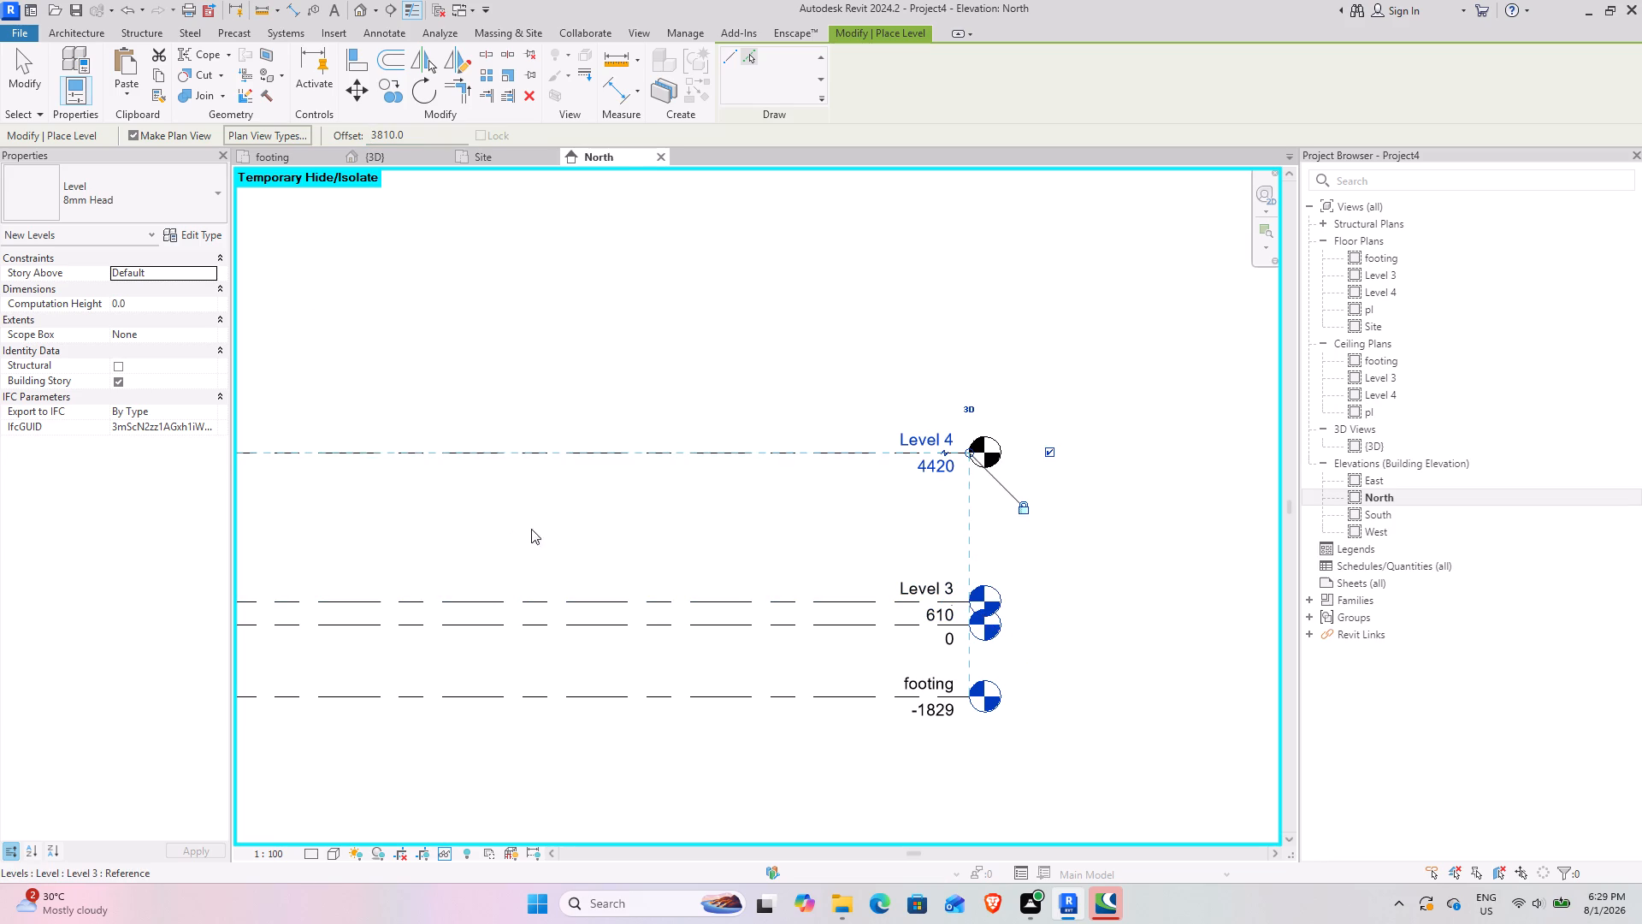
{"action": "left_click", "coordinate": [516, 449]}
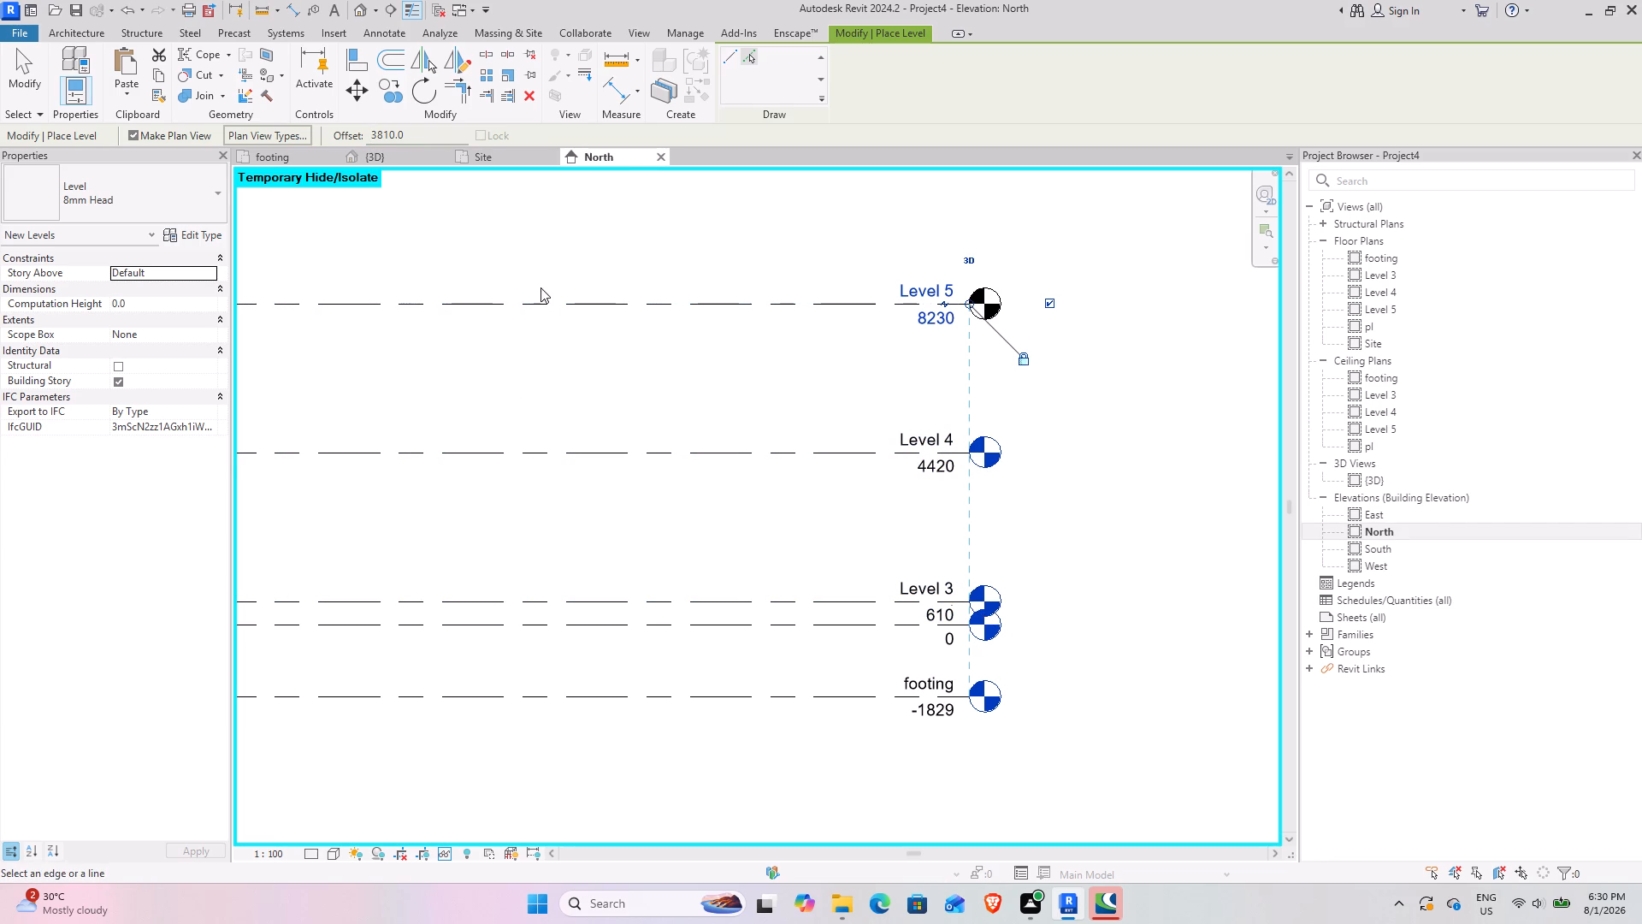
{"action": "left_click", "coordinate": [540, 303]}
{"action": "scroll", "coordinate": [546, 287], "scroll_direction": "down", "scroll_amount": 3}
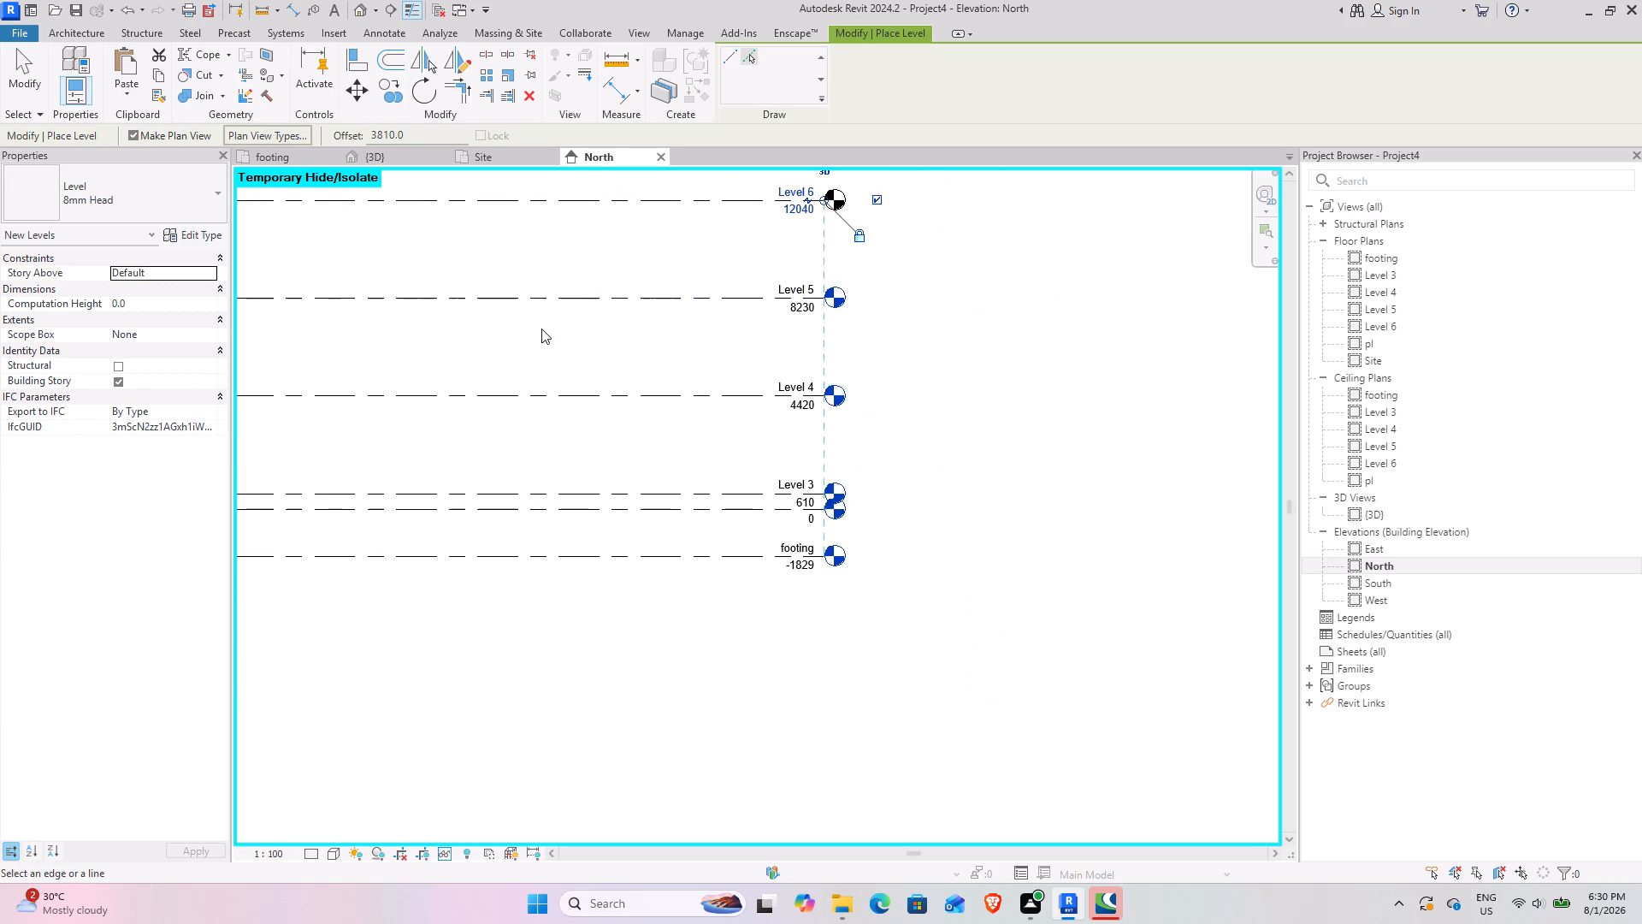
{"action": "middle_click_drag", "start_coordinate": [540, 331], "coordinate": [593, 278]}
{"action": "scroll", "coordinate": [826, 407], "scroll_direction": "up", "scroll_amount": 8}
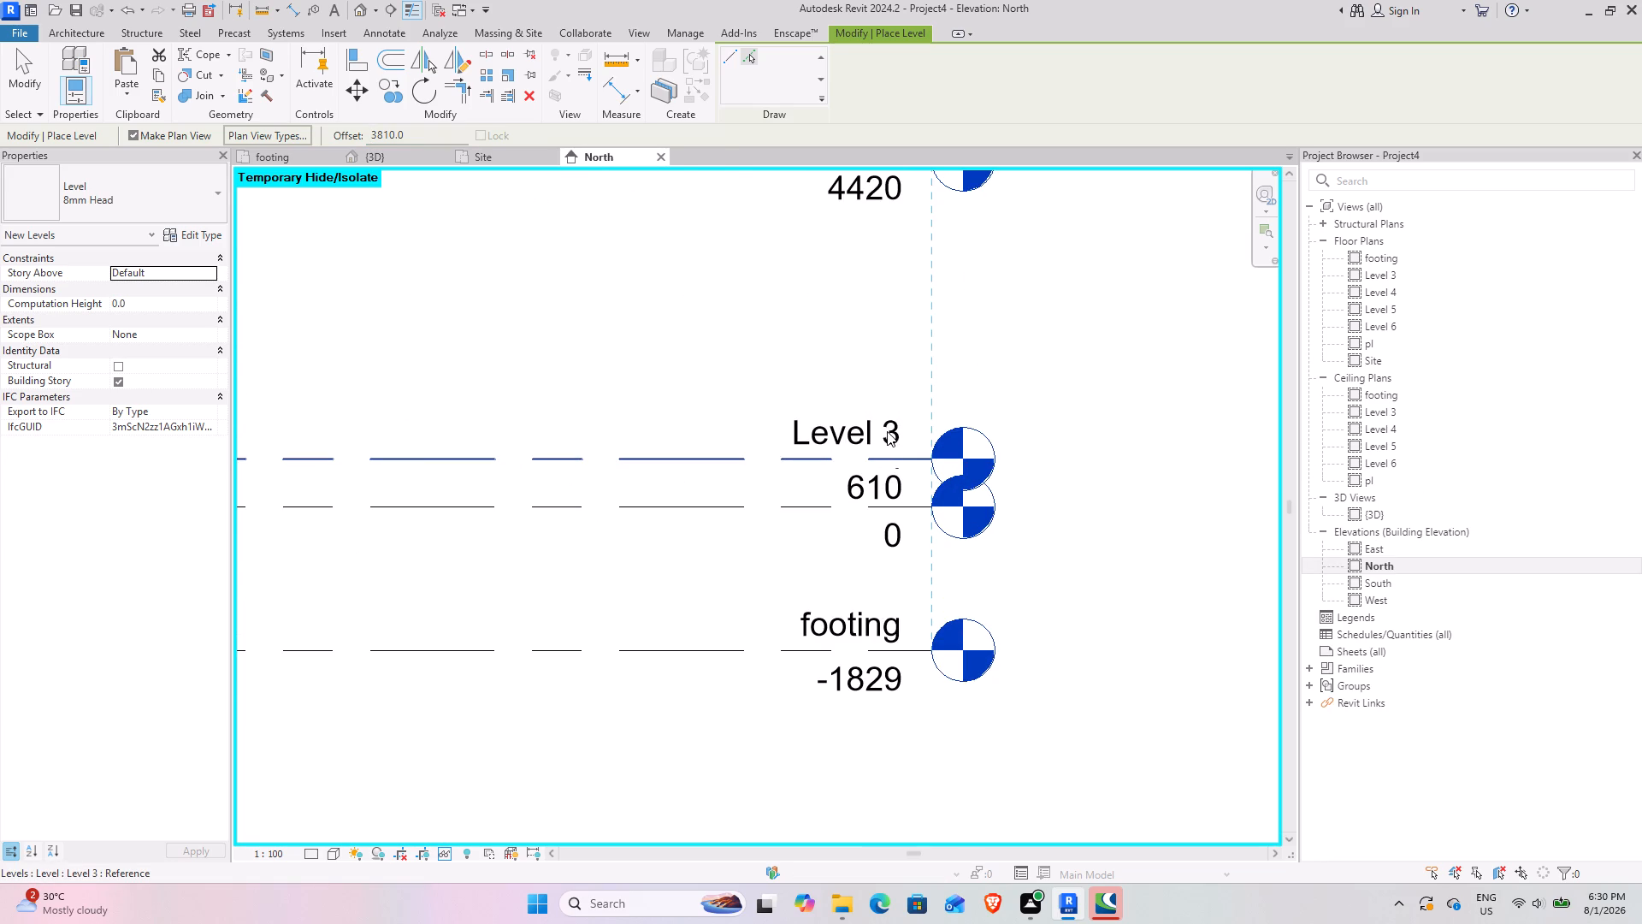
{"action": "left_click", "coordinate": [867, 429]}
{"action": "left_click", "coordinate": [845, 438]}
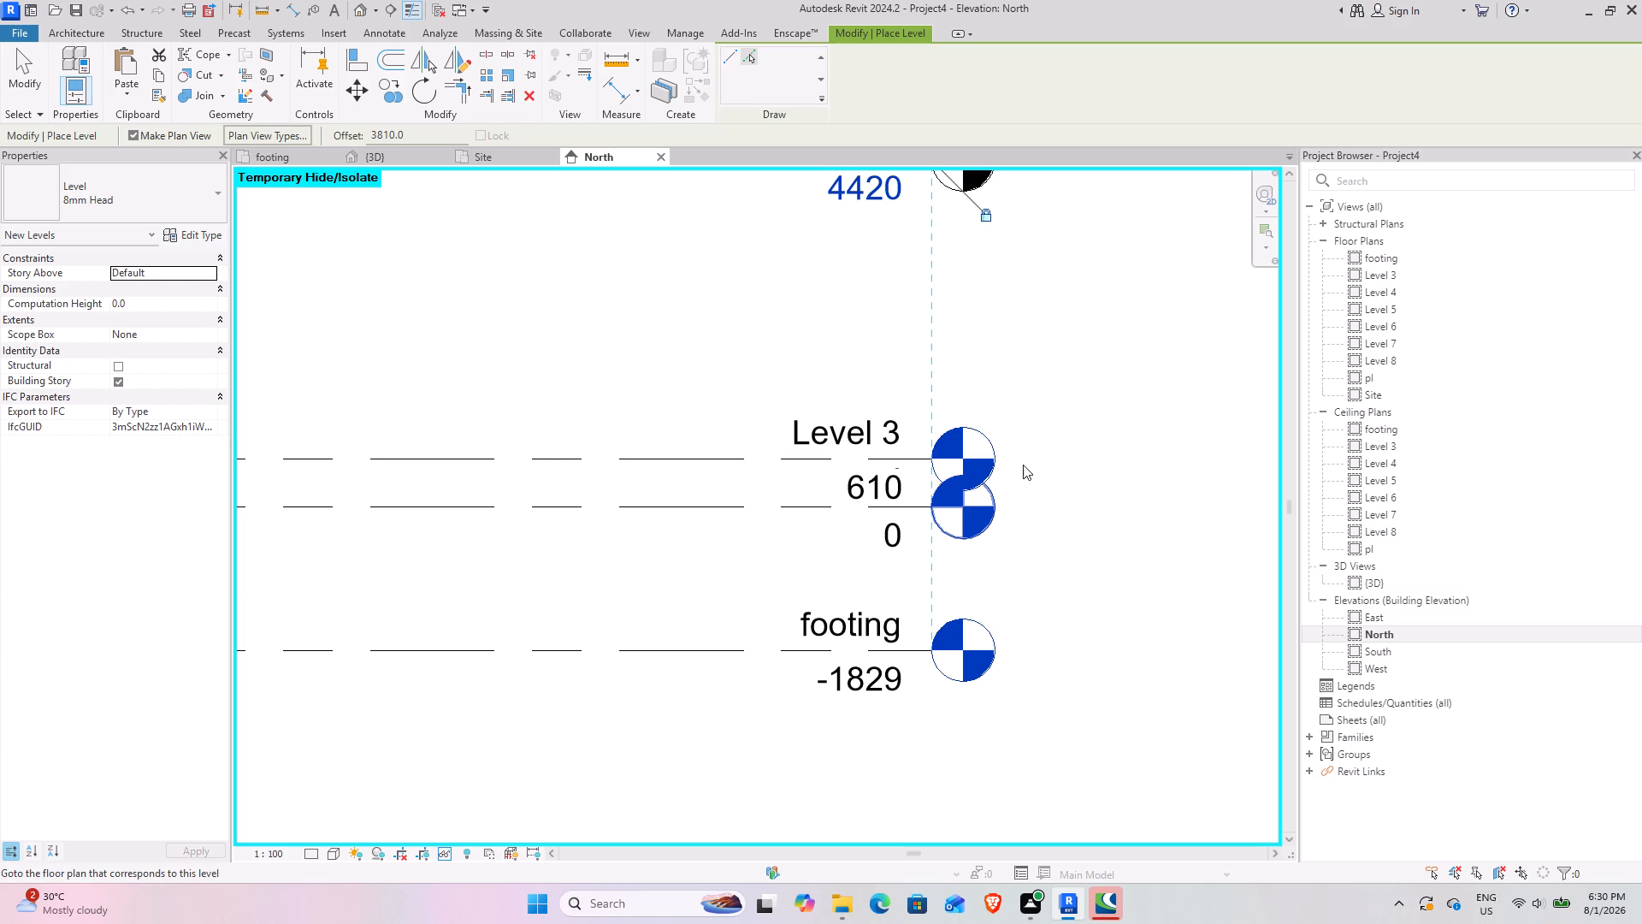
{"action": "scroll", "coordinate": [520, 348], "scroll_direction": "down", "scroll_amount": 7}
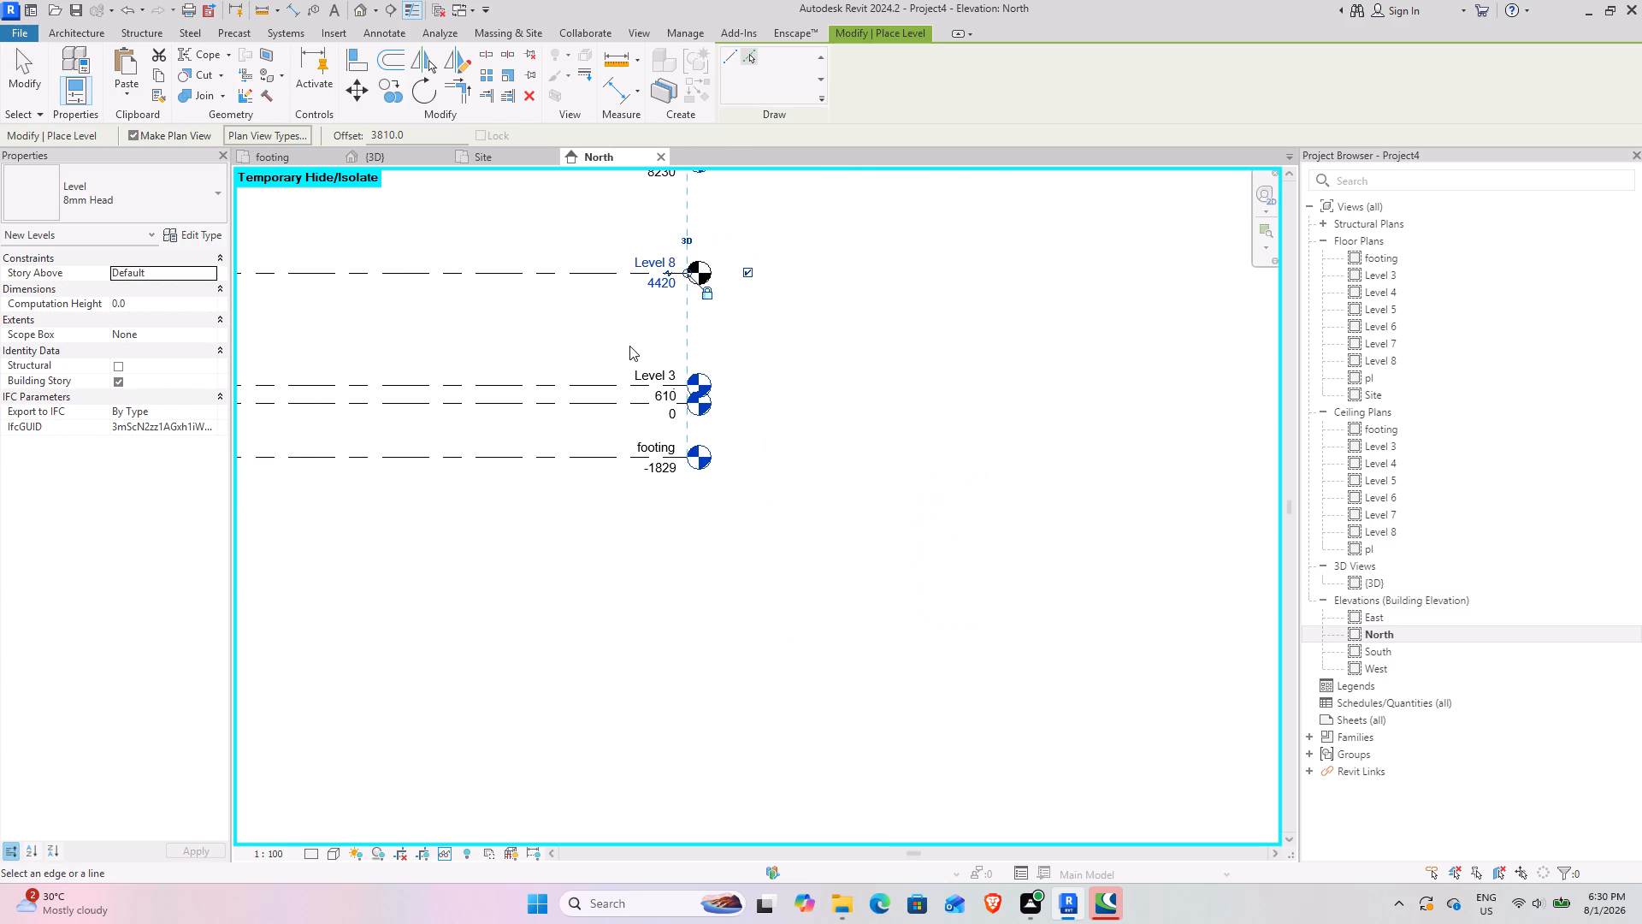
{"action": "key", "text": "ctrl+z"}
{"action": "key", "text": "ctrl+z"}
Finish placing levels and rename Level 3, just above pl, as gl, renaming its corresponding views too.
{"action": "scroll", "coordinate": [665, 325], "scroll_direction": "down", "scroll_amount": 9}
{"action": "middle_click_drag", "start_coordinate": [704, 340], "coordinate": [736, 501]}
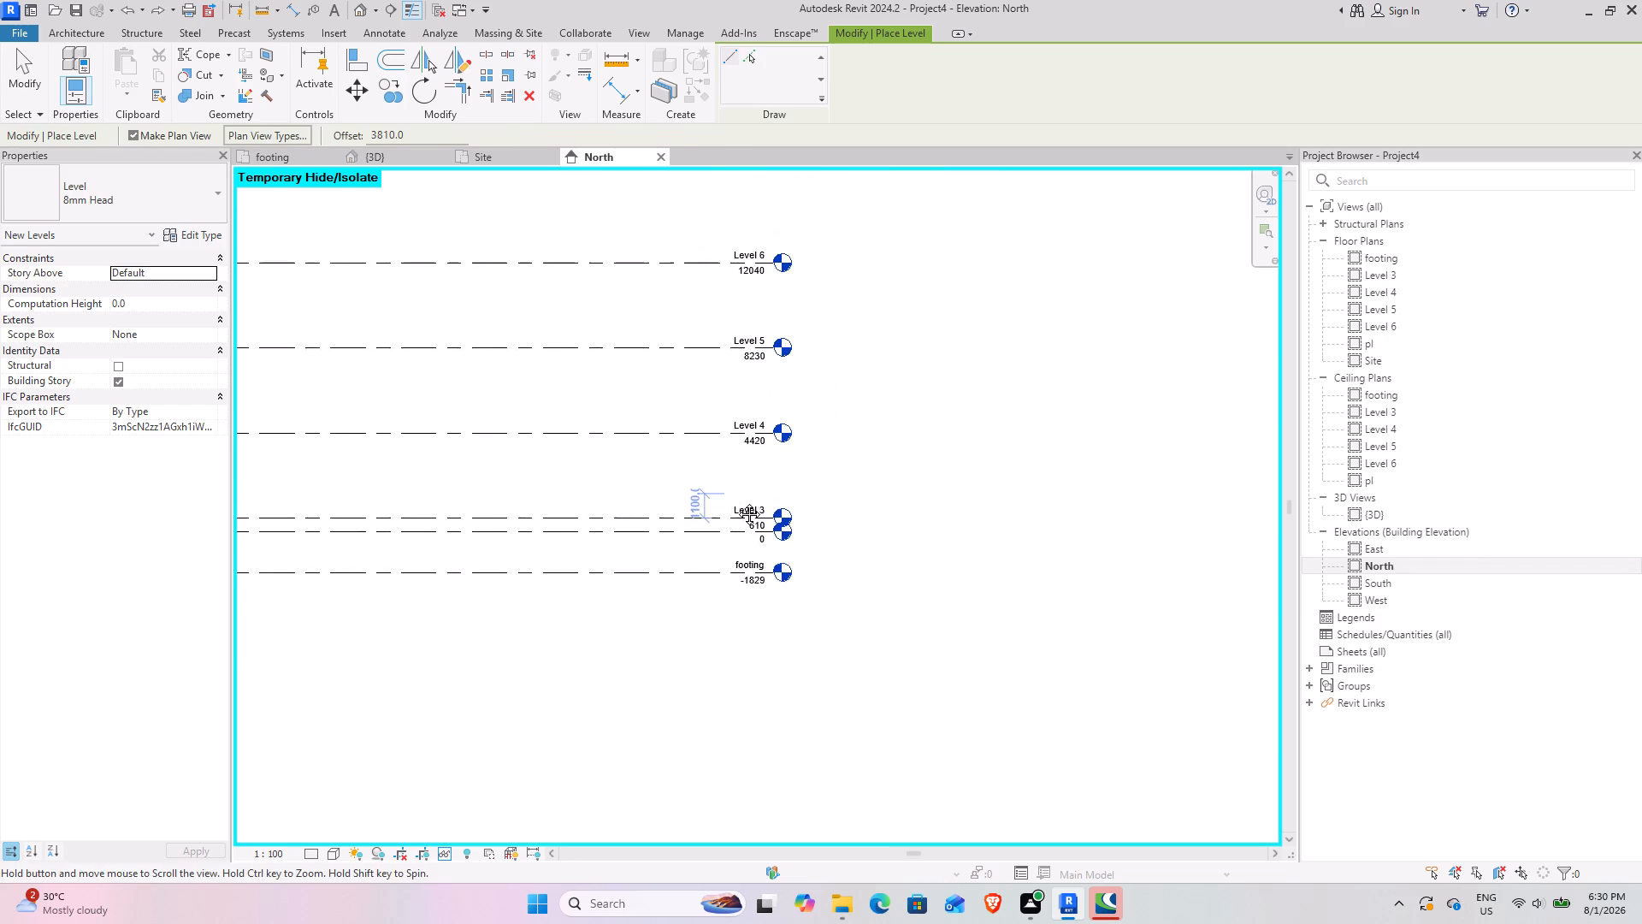
{"action": "middle_click_drag", "start_coordinate": [736, 501], "coordinate": [726, 530]}
{"action": "scroll", "coordinate": [725, 536], "scroll_direction": "up", "scroll_amount": 4}
{"action": "key", "text": "Escape"}
{"action": "key", "text": "Escape"}
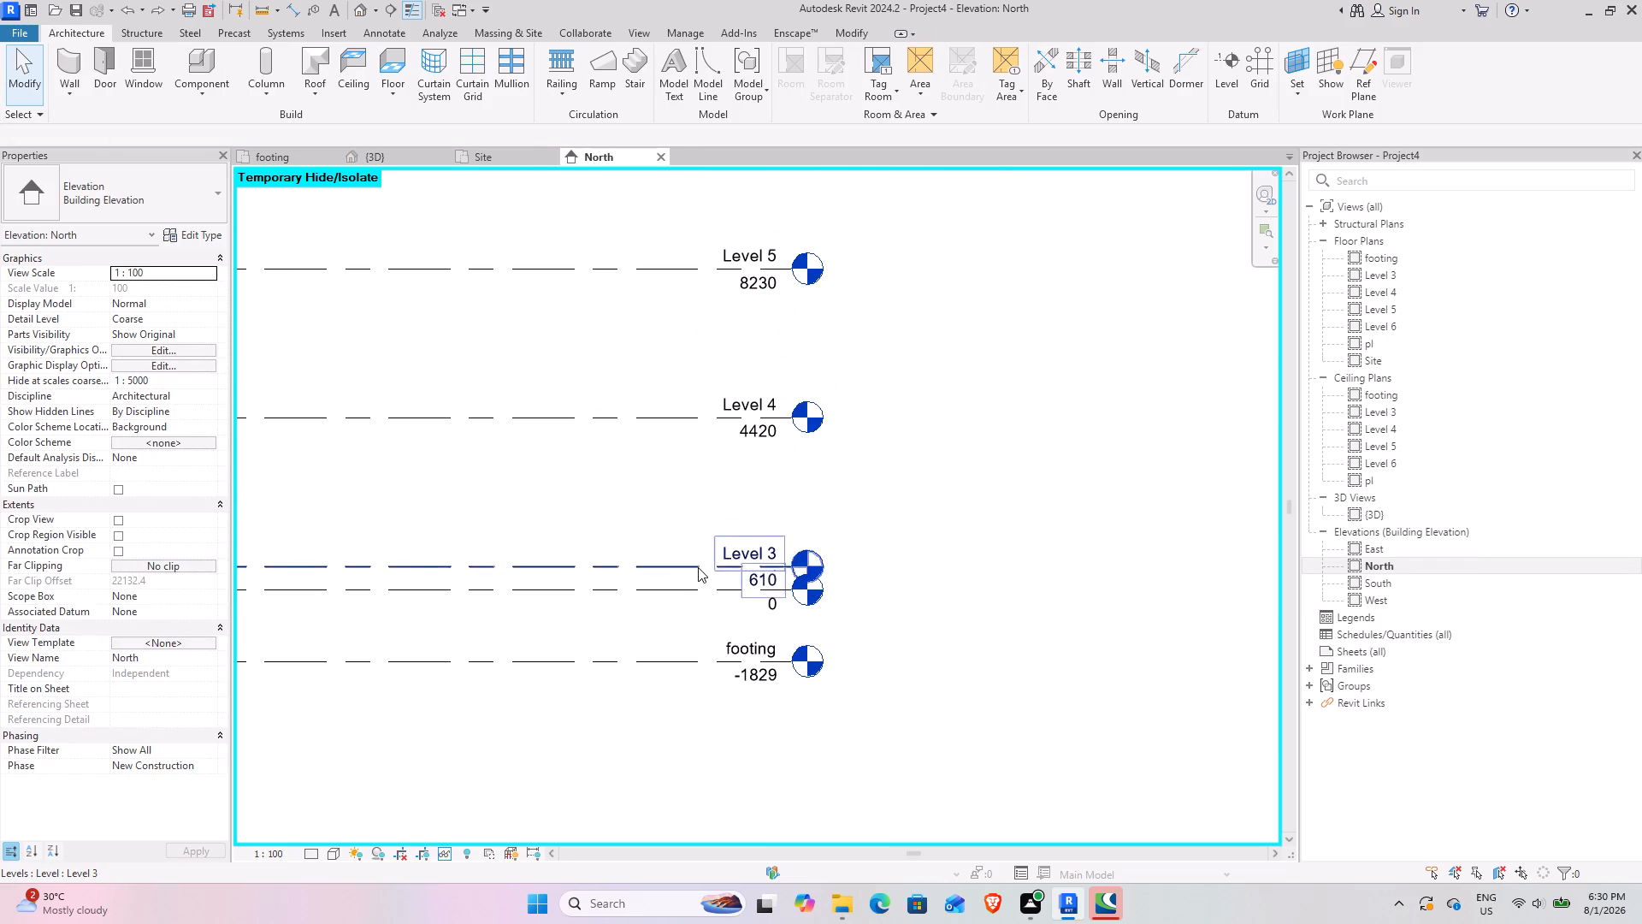
{"action": "scroll", "coordinate": [698, 567], "scroll_direction": "up", "scroll_amount": 5}
{"action": "left_click", "coordinate": [763, 535]}
{"action": "left_click", "coordinate": [821, 528]}
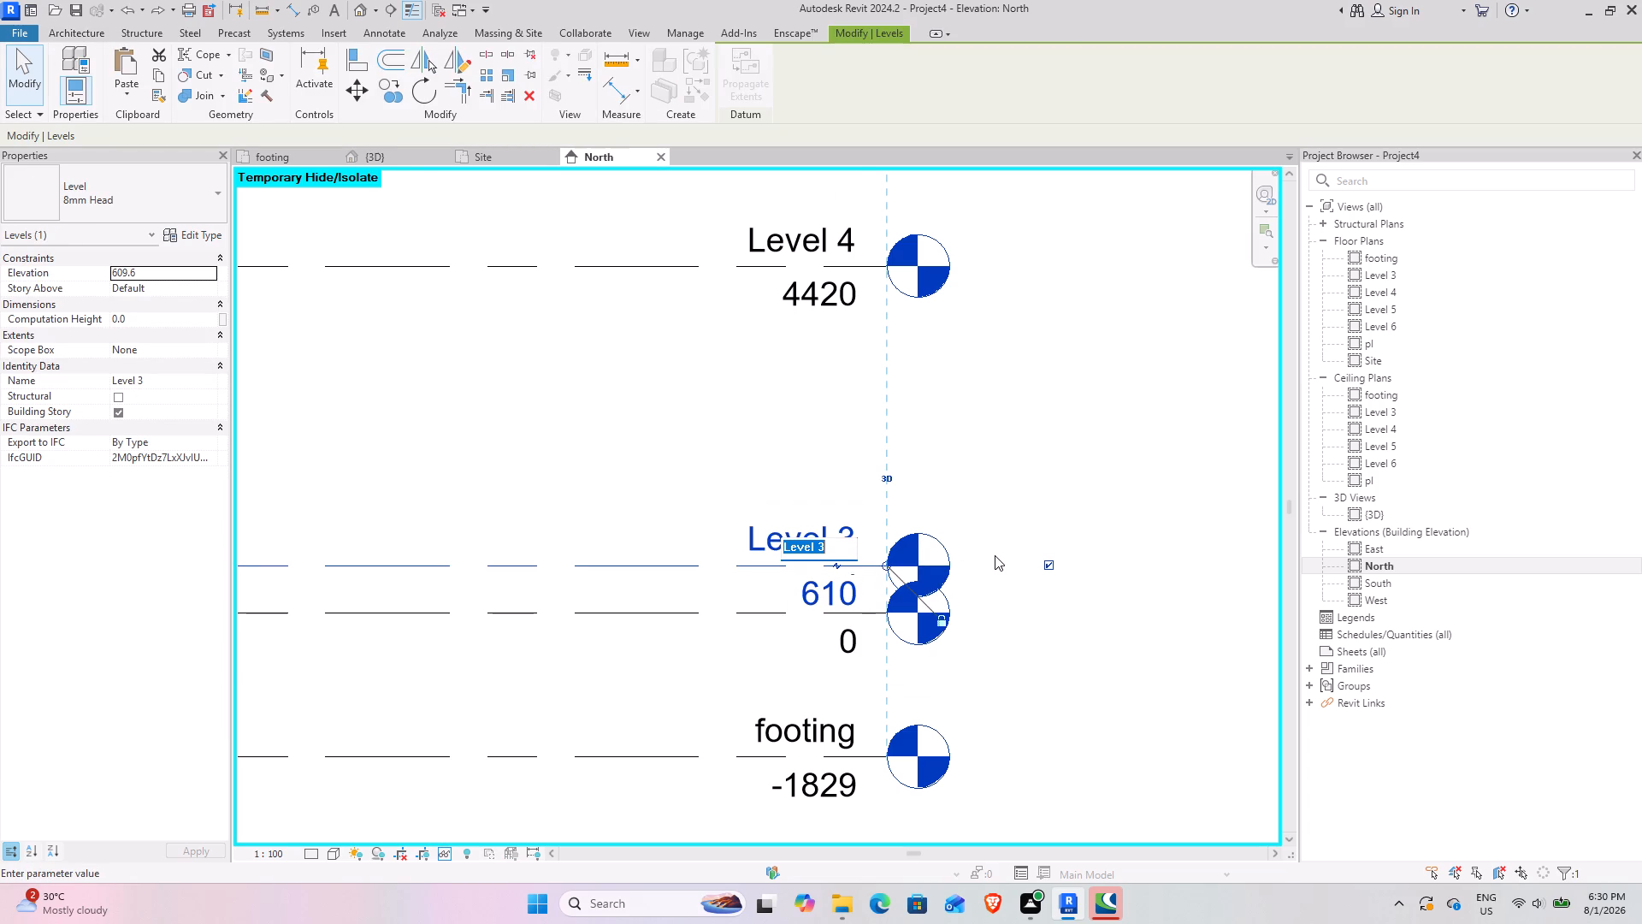
{"action": "type", "text": "gl"}
{"action": "key", "text": "Return"}
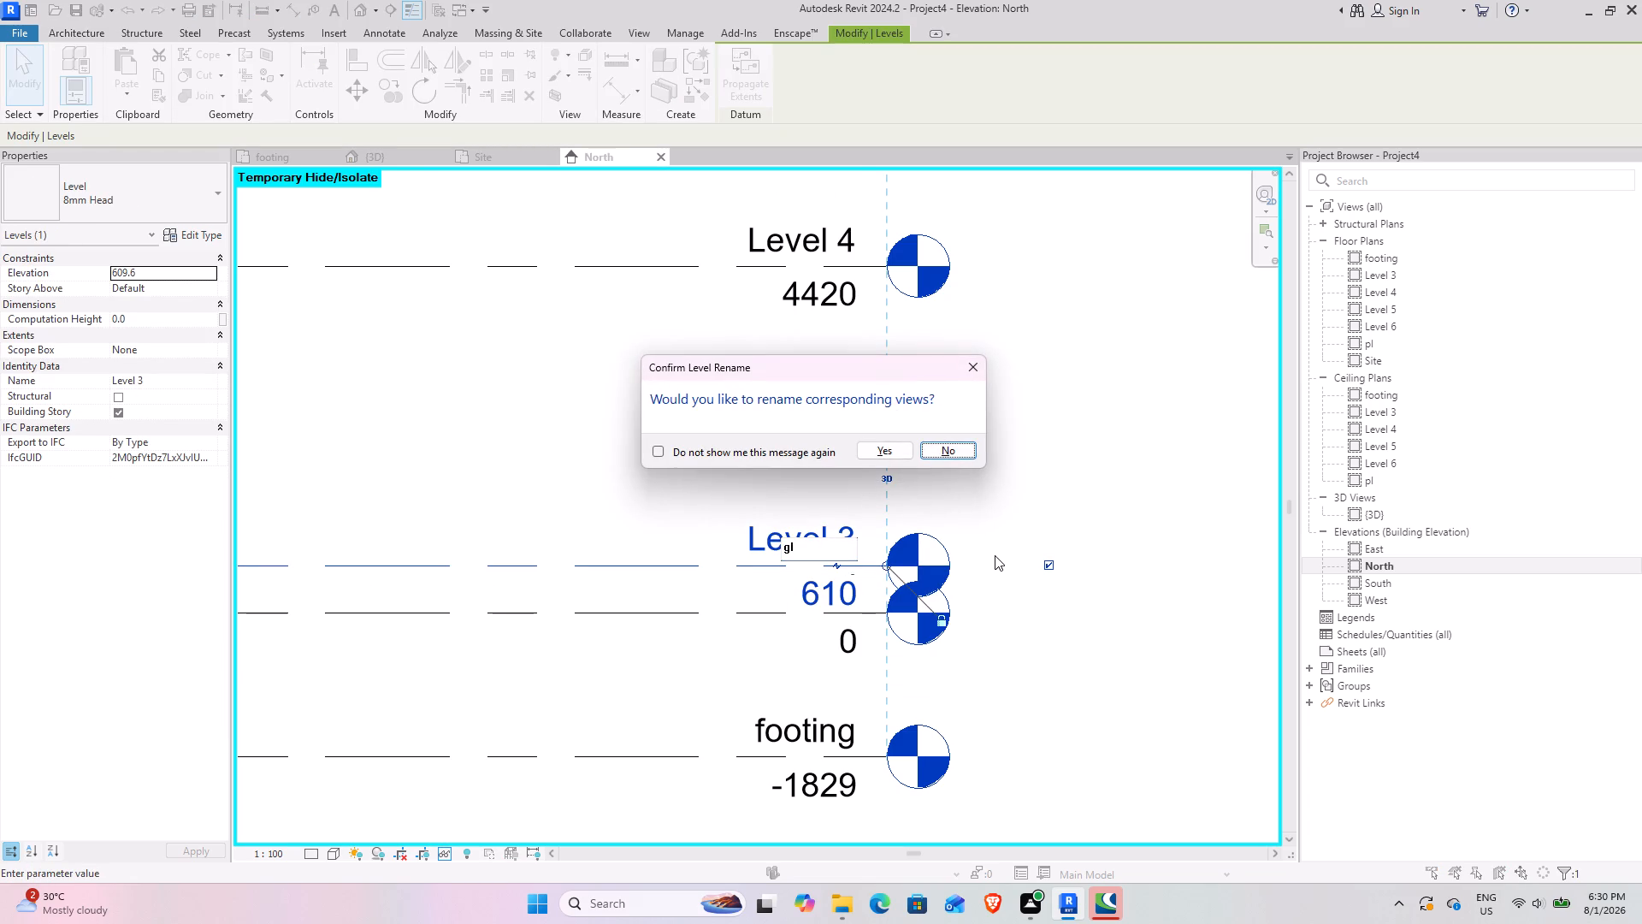
{"action": "left_click", "coordinate": [886, 453]}
Rename Level 4, the first level above gl, with a name starting with 1.
{"action": "middle_click_drag", "start_coordinate": [799, 357], "coordinate": [818, 590]}
{"action": "left_click", "coordinate": [822, 476]}
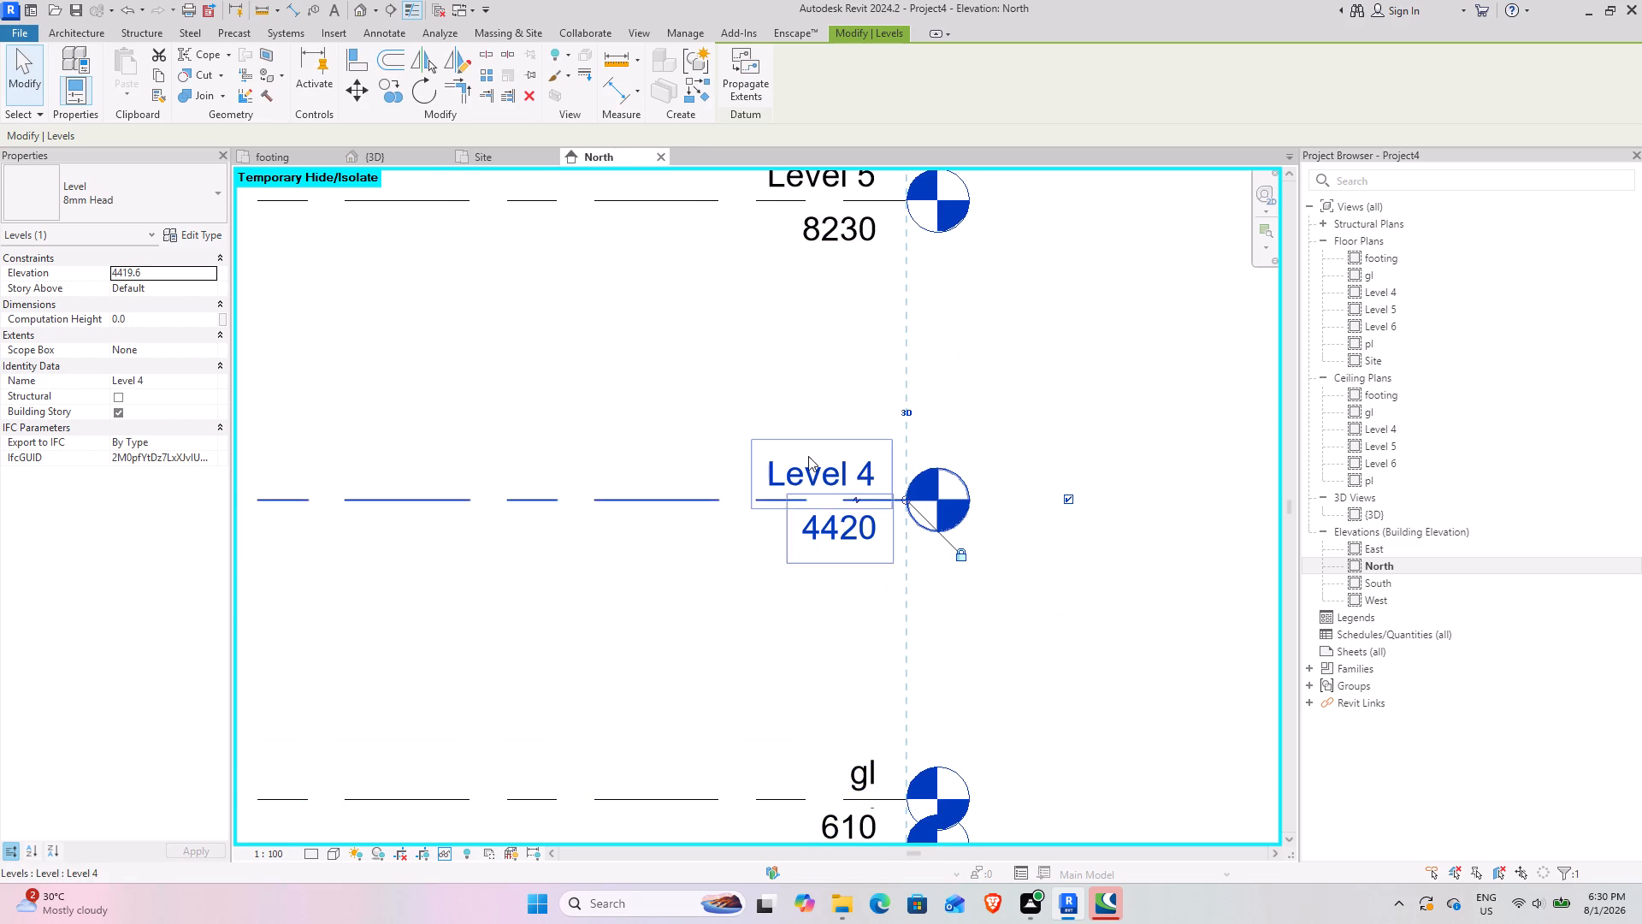
{"action": "left_click", "coordinate": [808, 456]}
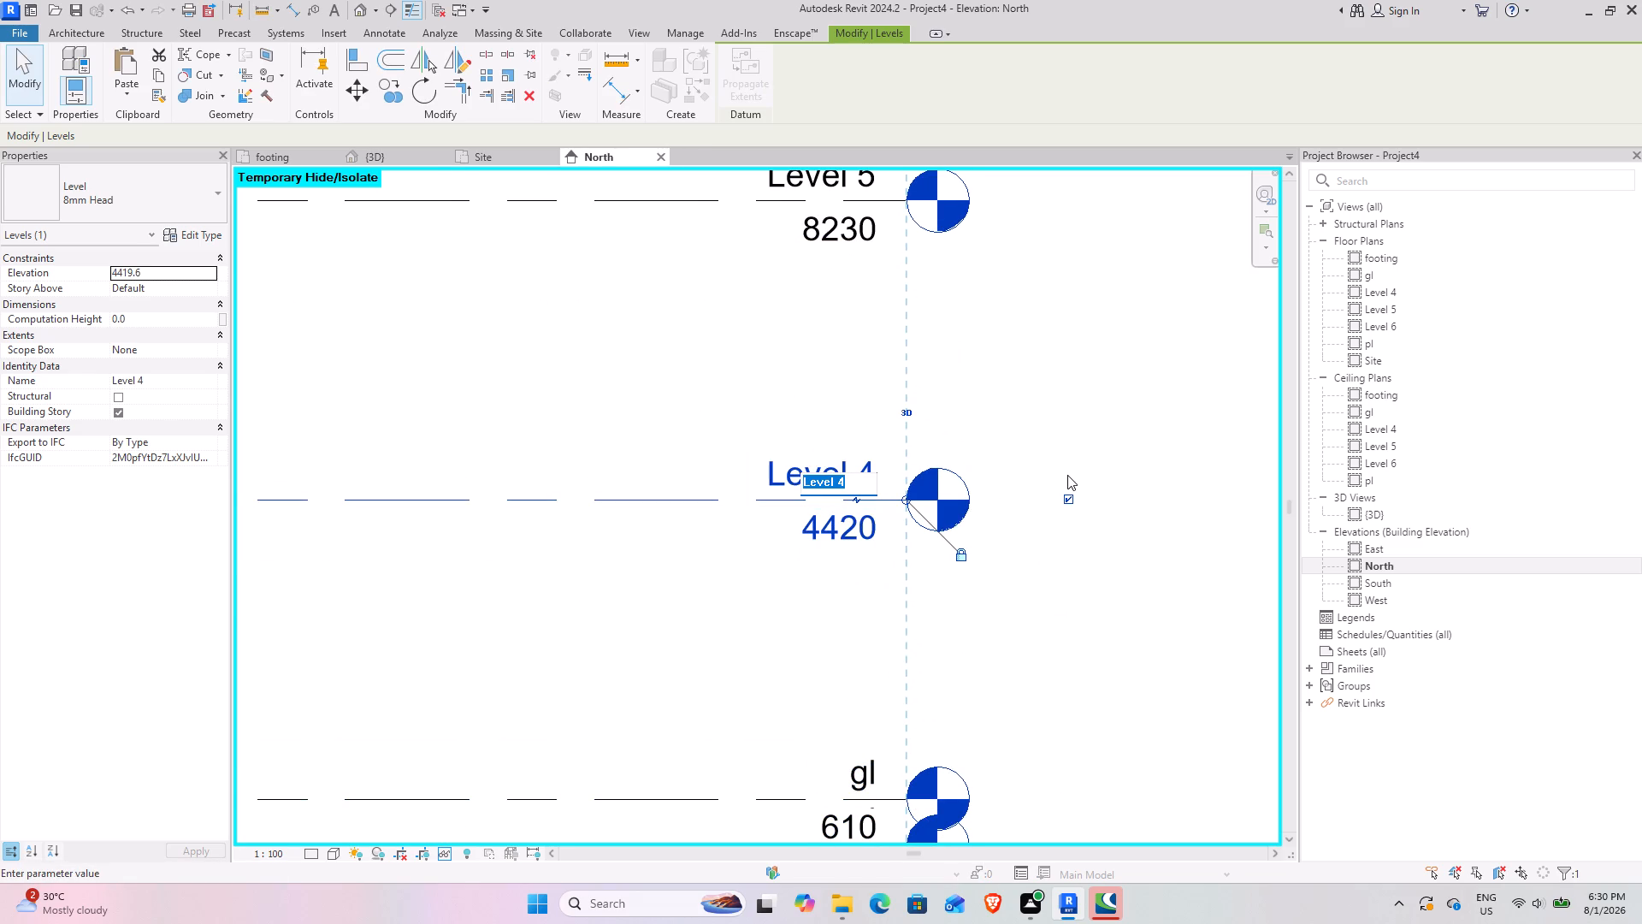
{"action": "key", "text": "1"}
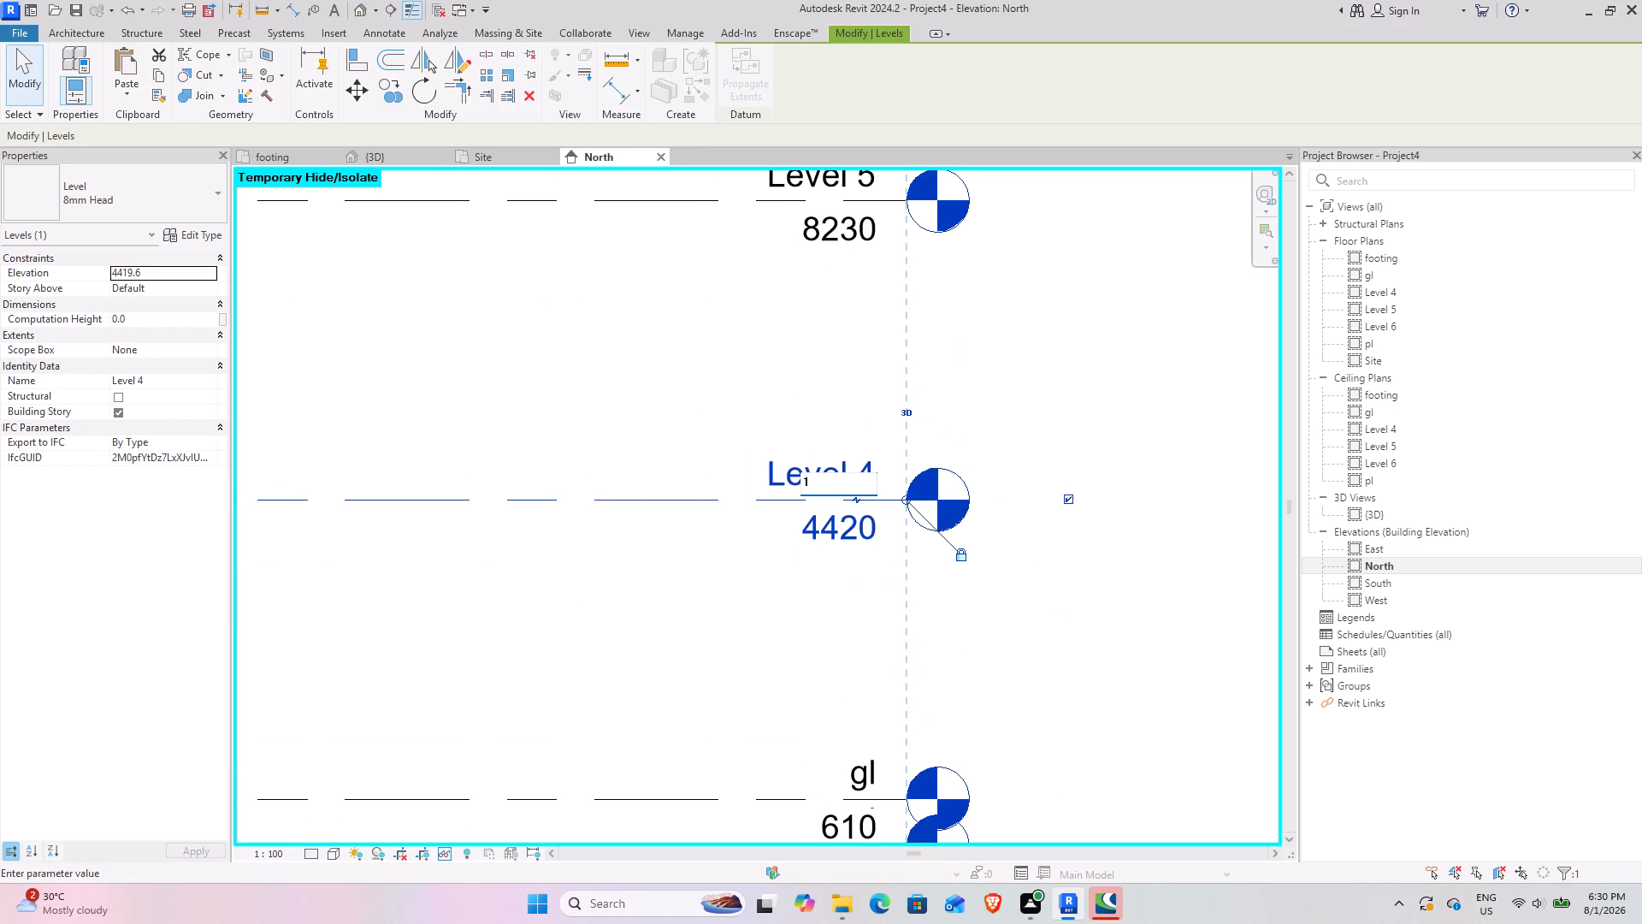
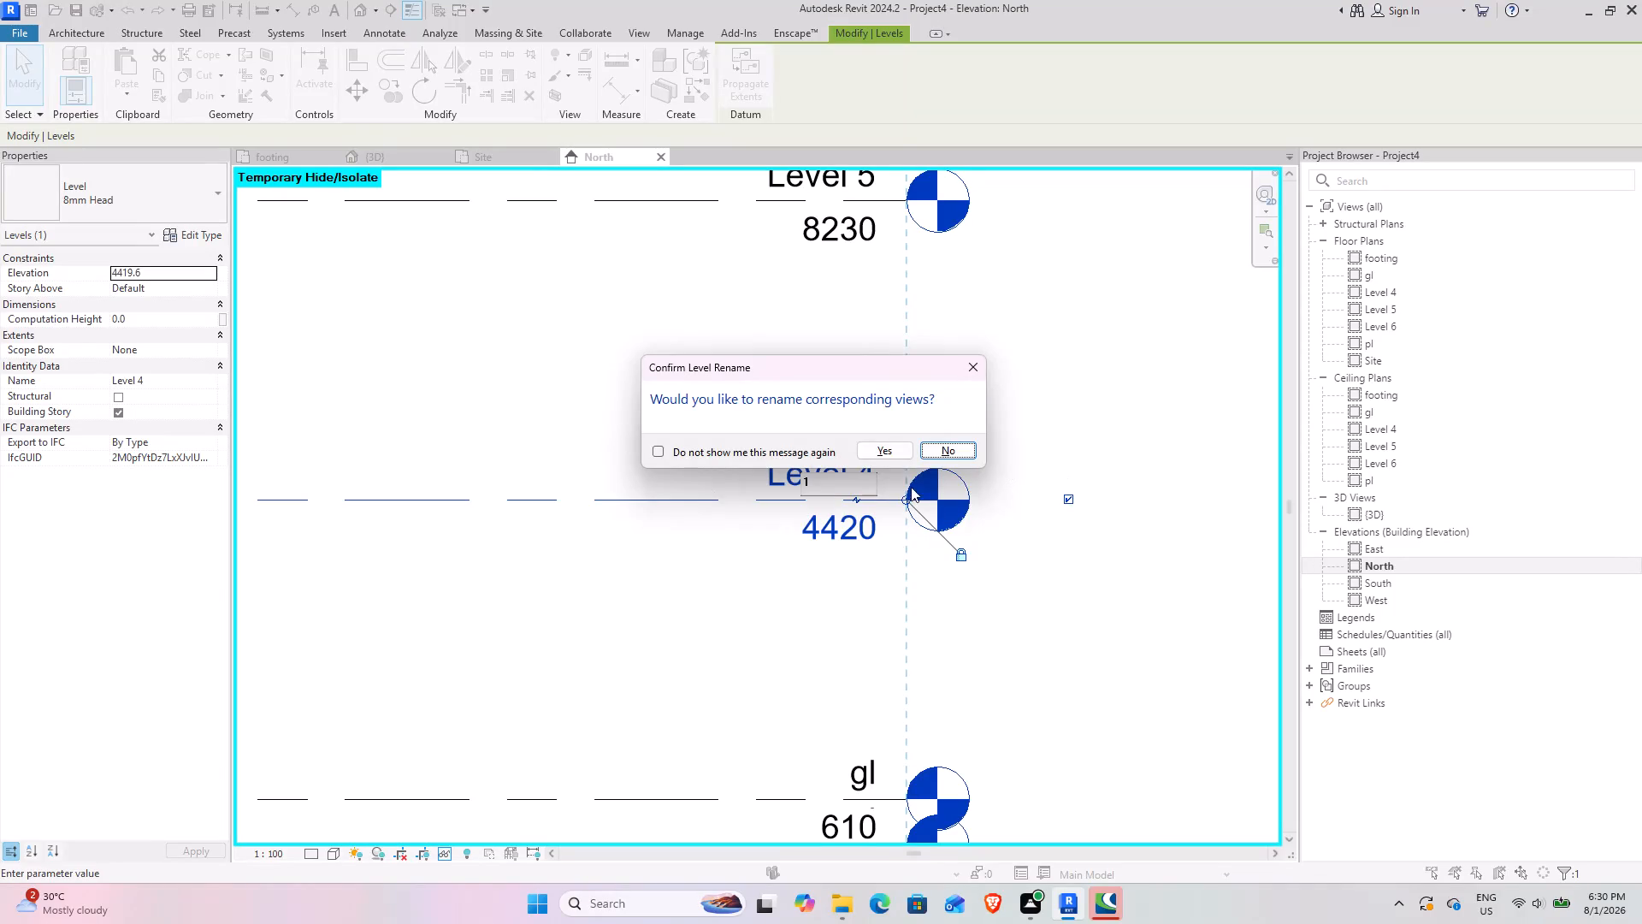
Rename the corresponding views of the former Level 4 as 1 as well.
{"action": "left_click", "coordinate": [901, 447]}
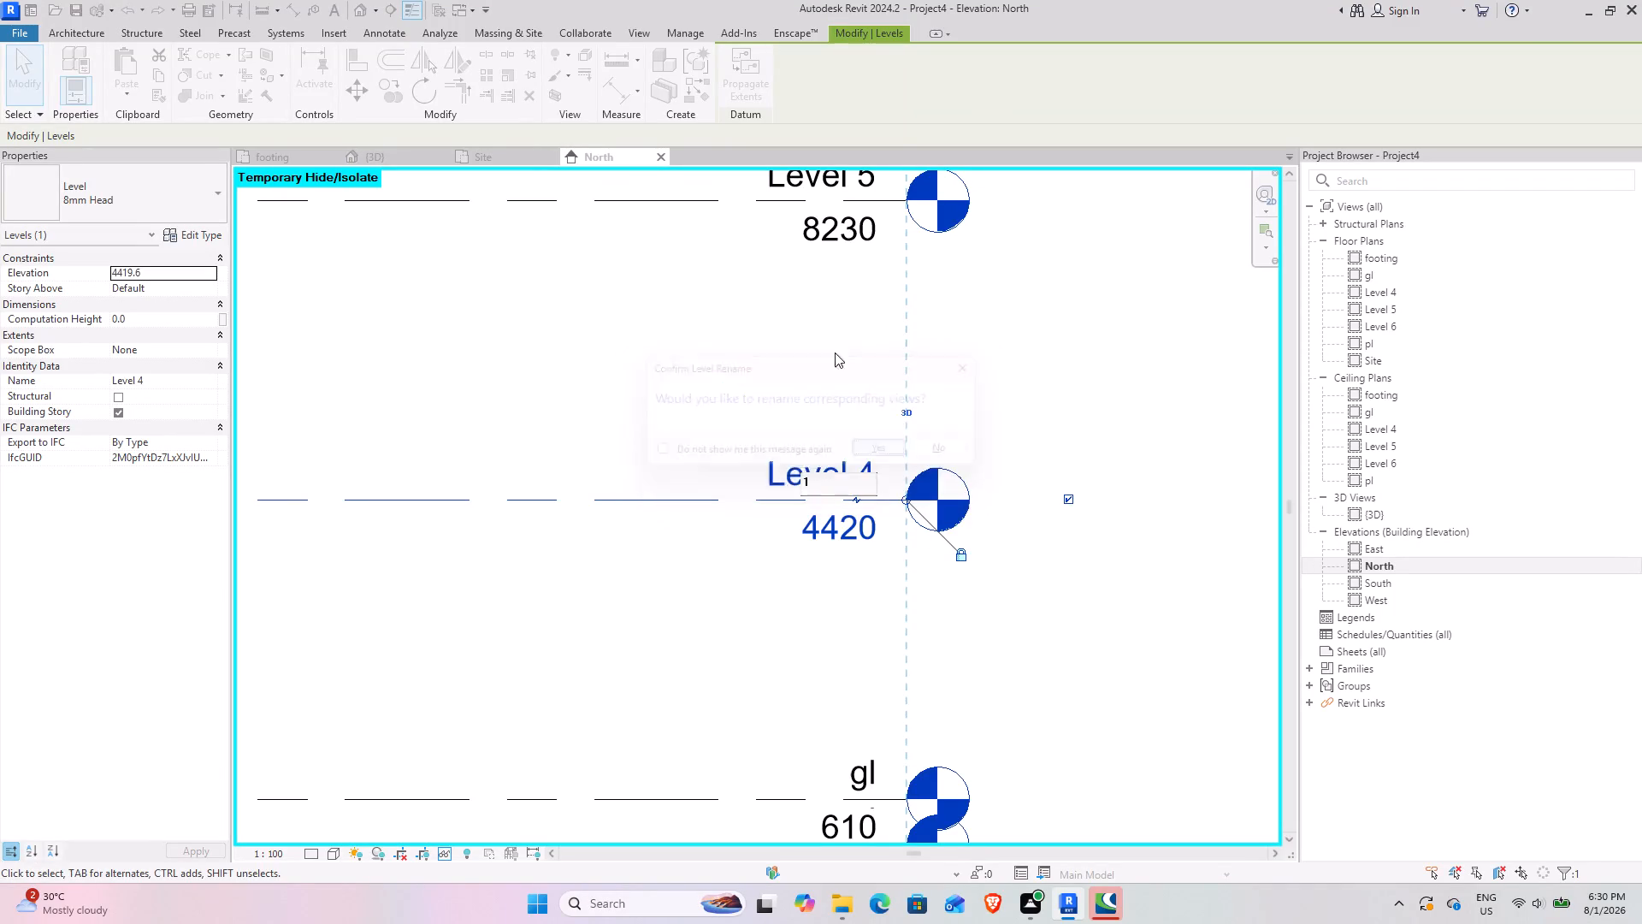
Rename Level 5, the next level above 1, as 2, renaming its corresponding views too.
{"action": "middle_click_drag", "start_coordinate": [807, 326], "coordinate": [806, 575]}
{"action": "left_click", "coordinate": [794, 417]}
{"action": "left_click", "coordinate": [809, 413]}
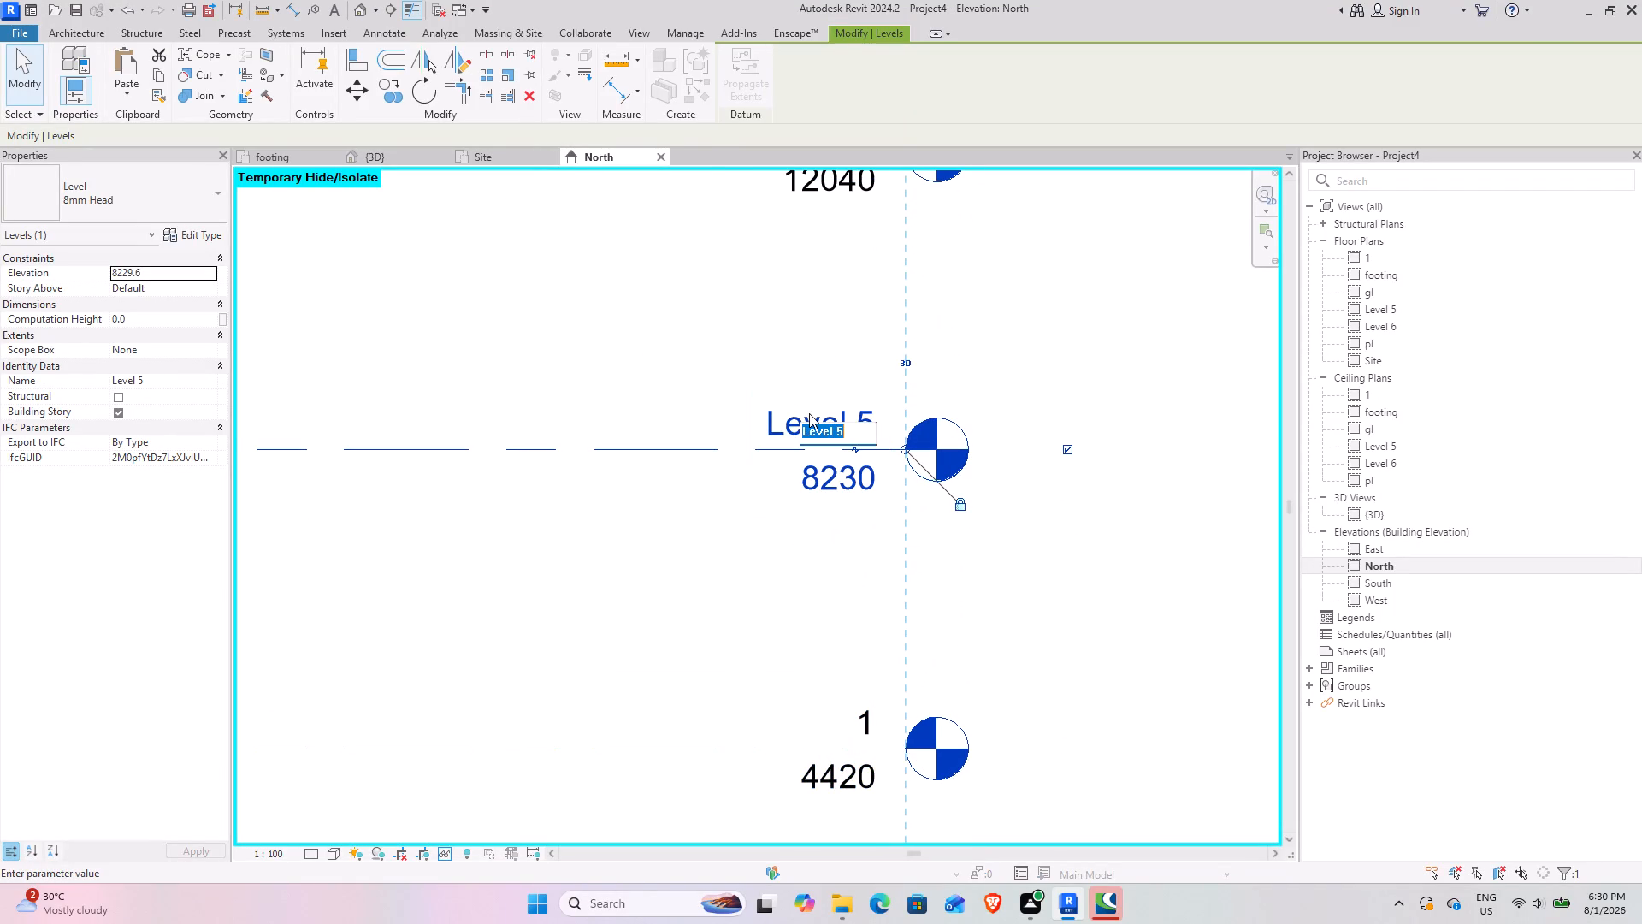
{"action": "key", "text": "2"}
{"action": "key", "text": "Return"}
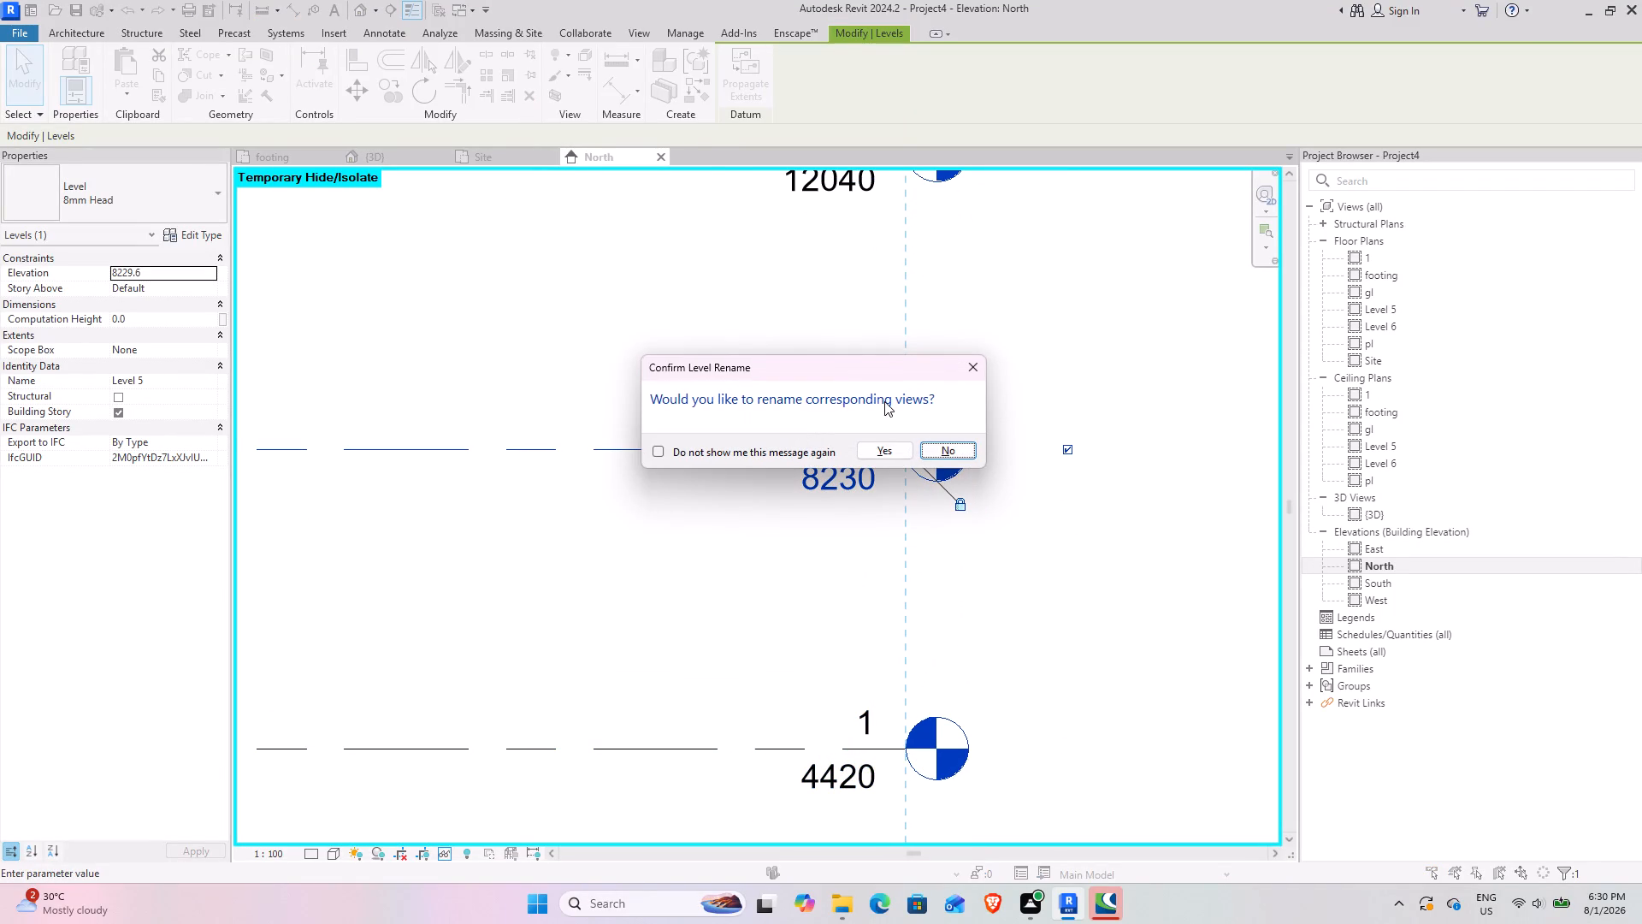
{"action": "left_click", "coordinate": [902, 454]}
Rename the topmost level, Level 6, as roof, renaming its corresponding views too.
{"action": "middle_click_drag", "start_coordinate": [777, 287], "coordinate": [767, 532]}
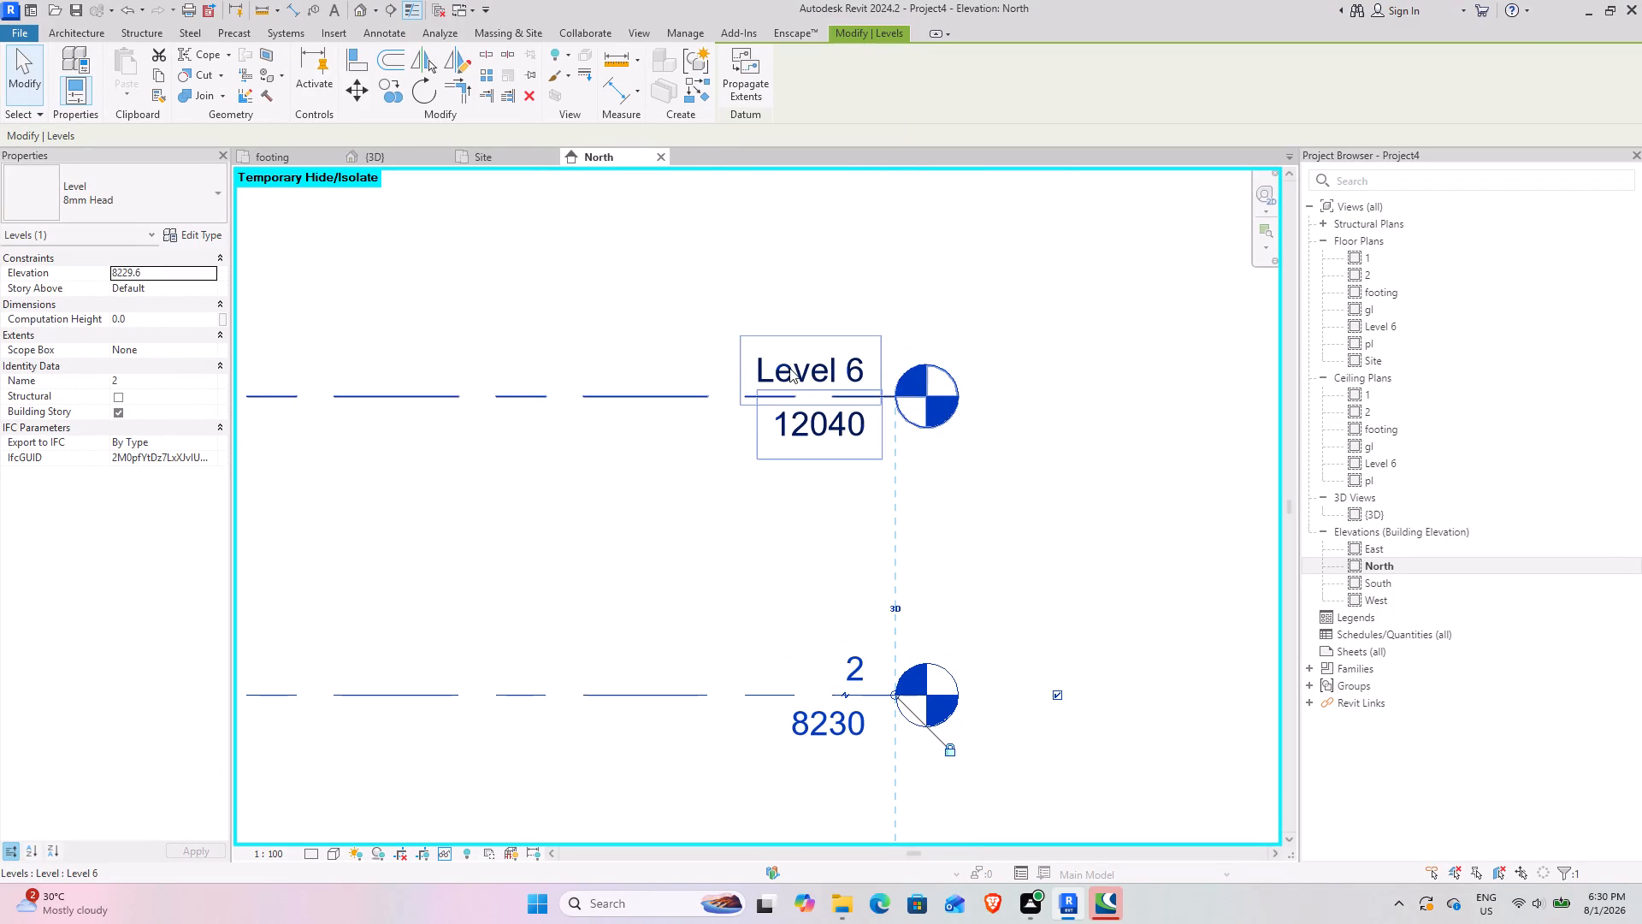
{"action": "left_click", "coordinate": [789, 368]}
{"action": "left_click", "coordinate": [789, 368]}
{"action": "type", "text": "roo"}
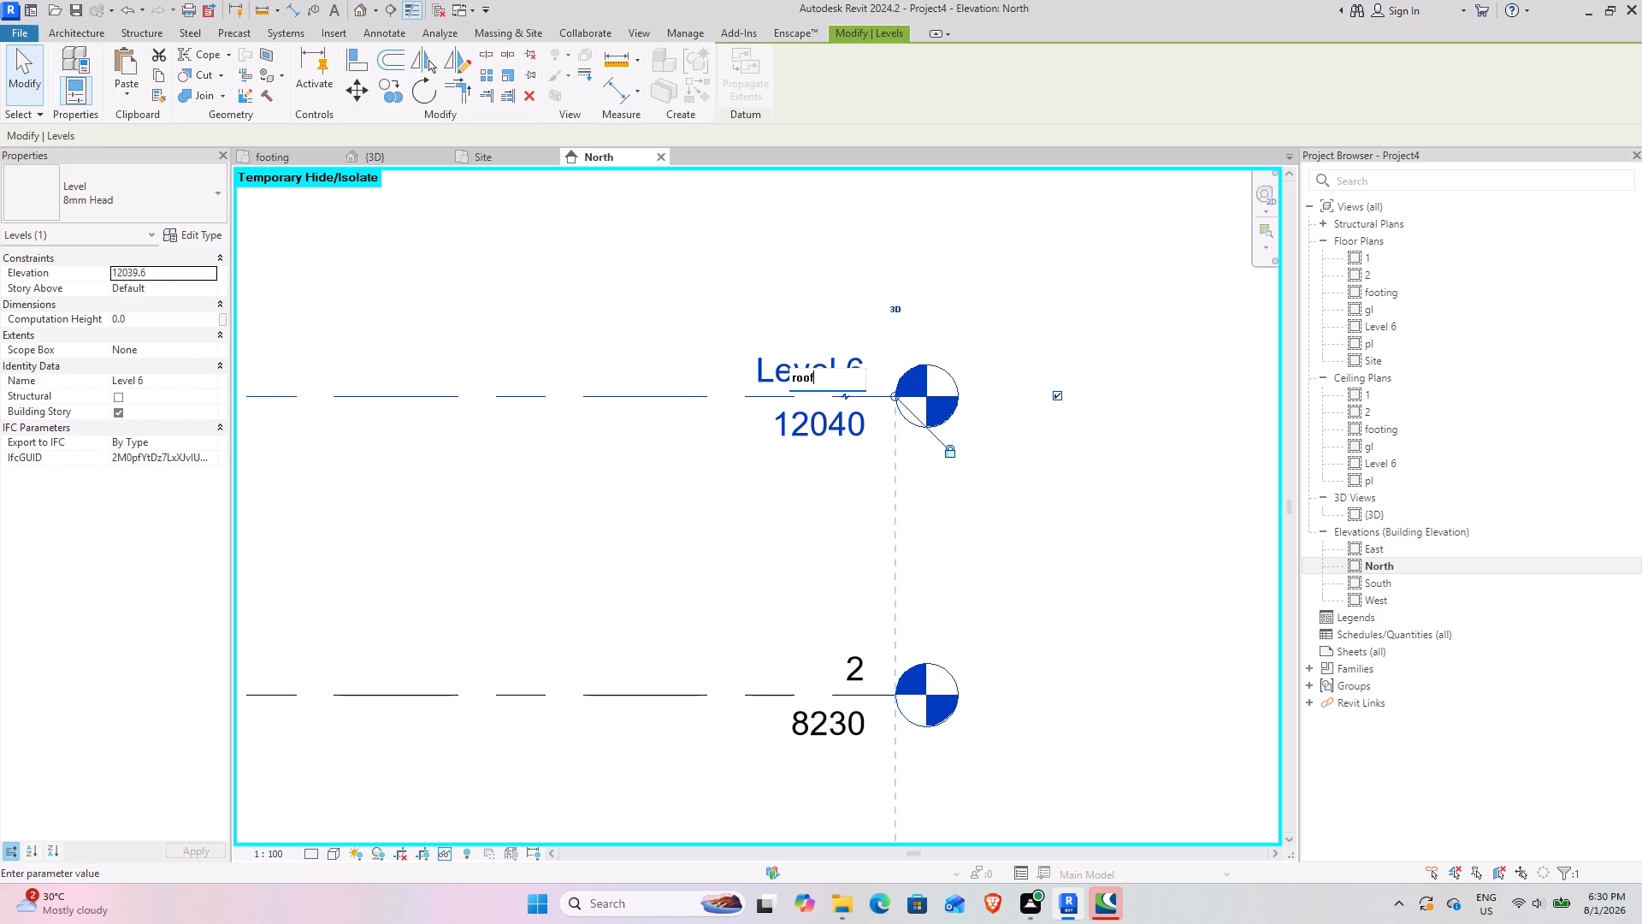
{"action": "key", "text": "f"}
{"action": "key", "text": "Return"}
{"action": "left_click", "coordinate": [891, 451]}
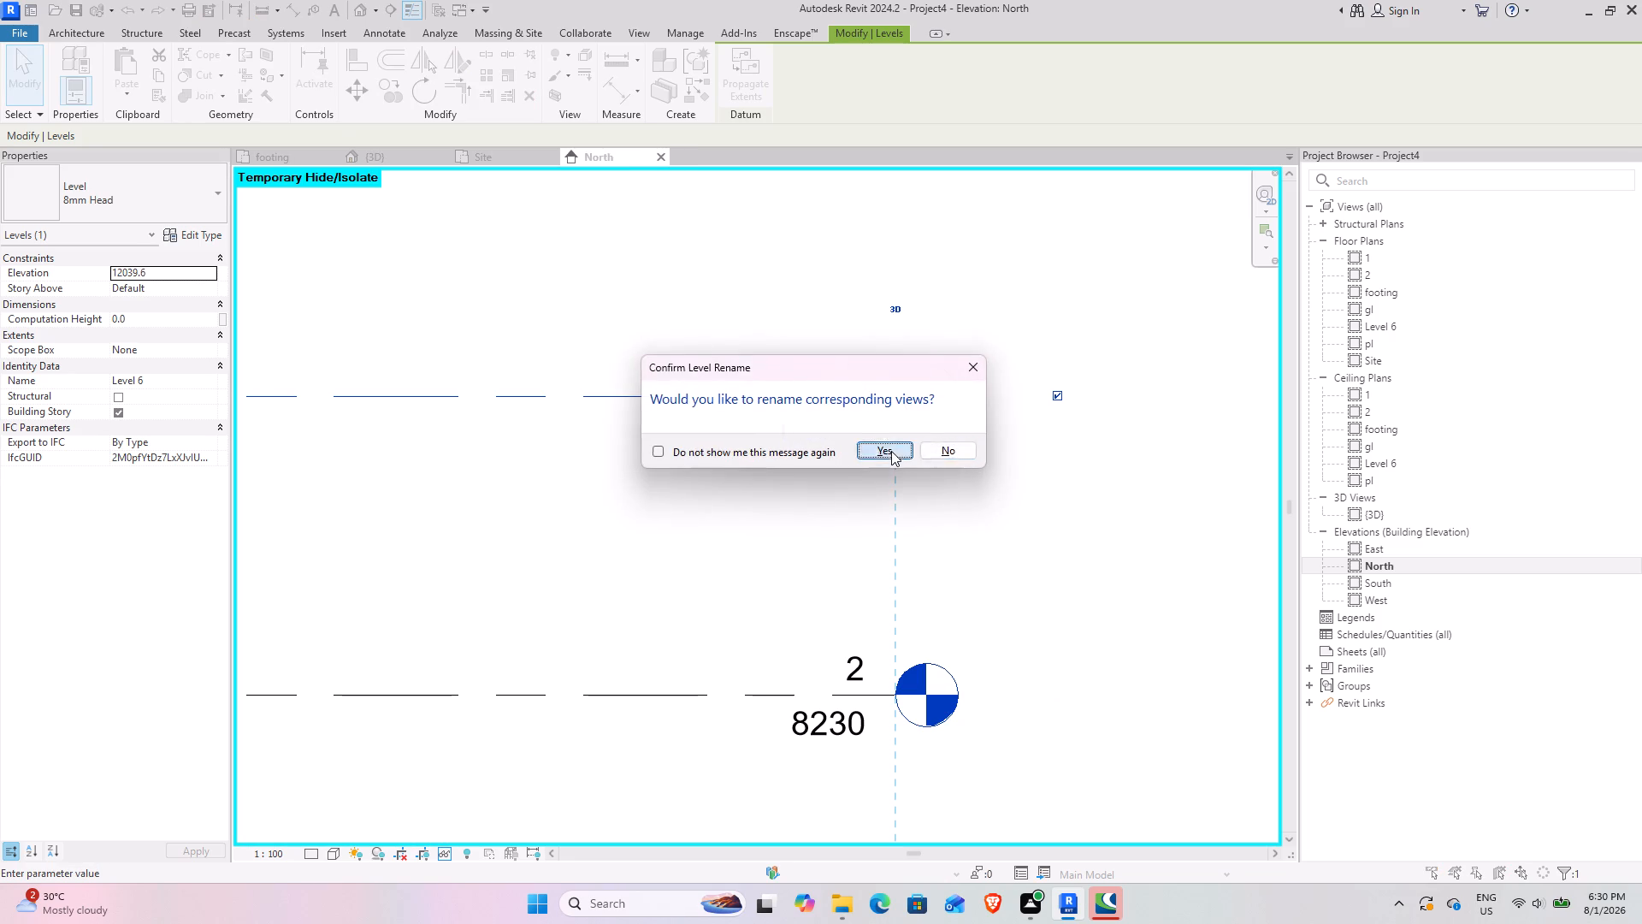
{"action": "left_click", "coordinate": [1072, 488]}
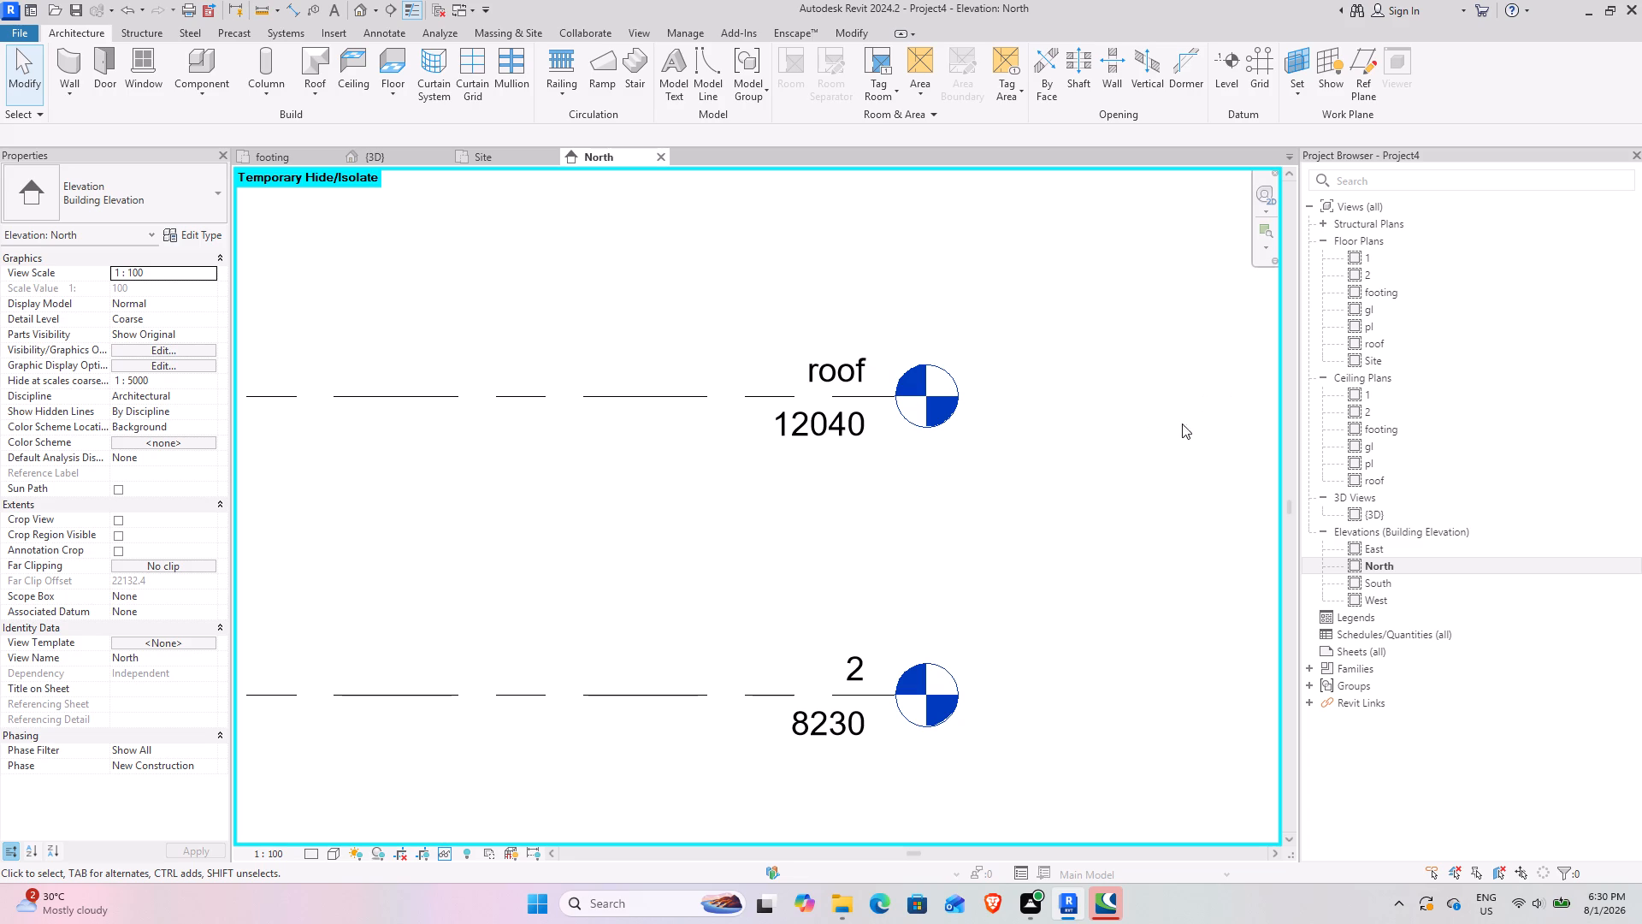
Collapse the Ceiling Plans group in the list of project views.
{"action": "double_click", "coordinate": [1426, 379]}
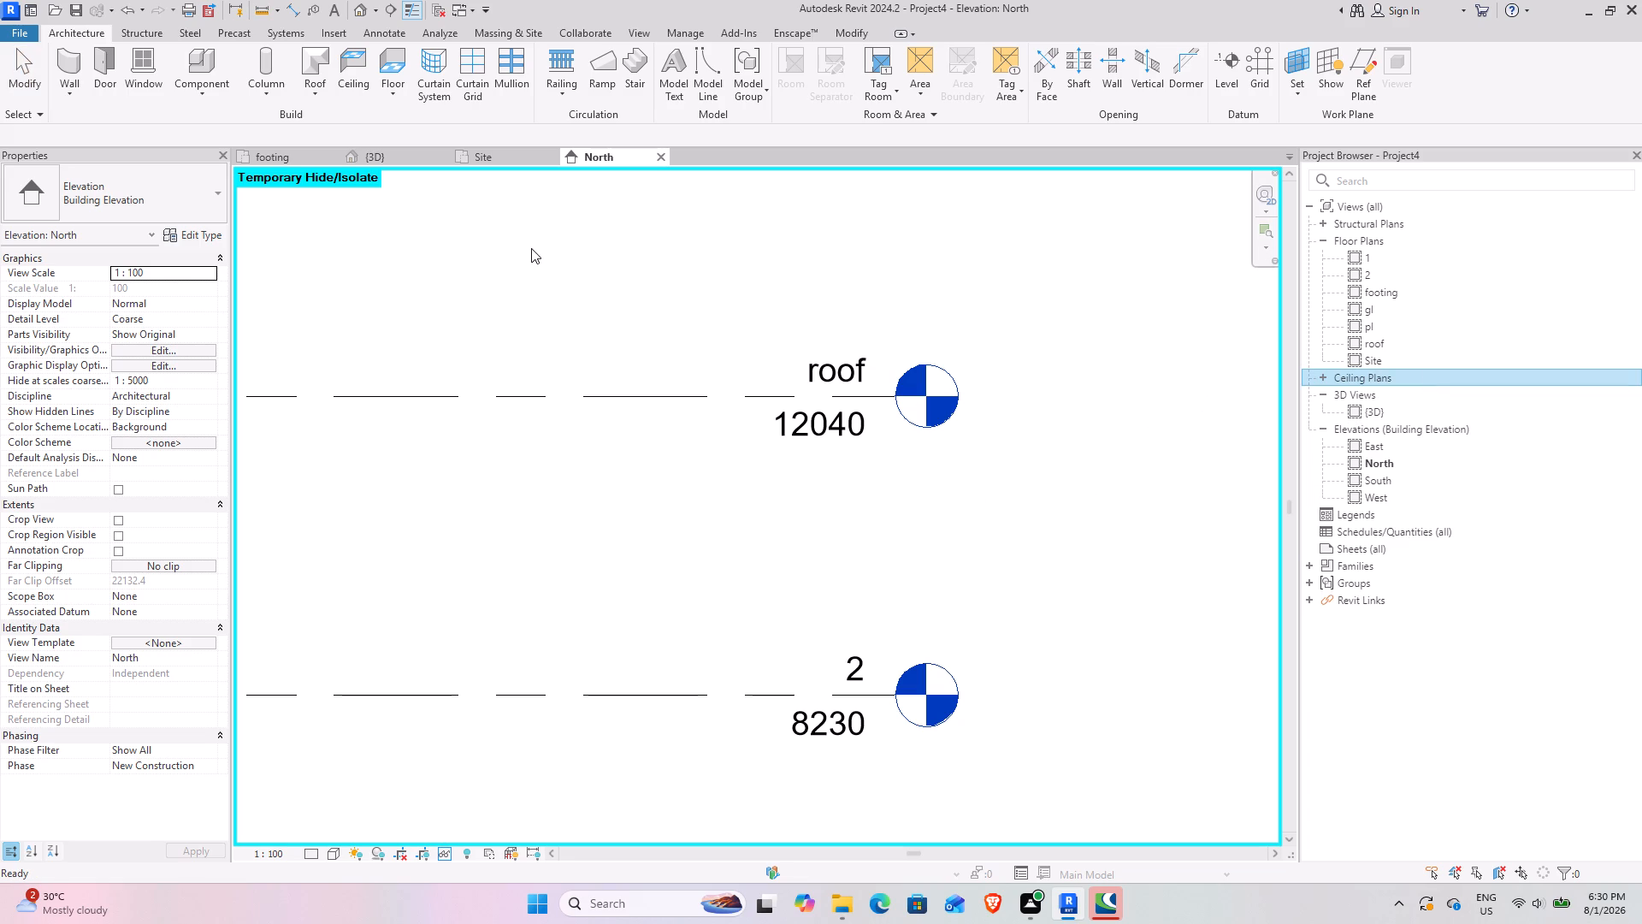
Reset the temporary hide/isolate in the North elevation so the linked structural model is shown with the project levels.
{"action": "key", "text": "h"}
{"action": "key", "text": "r"}
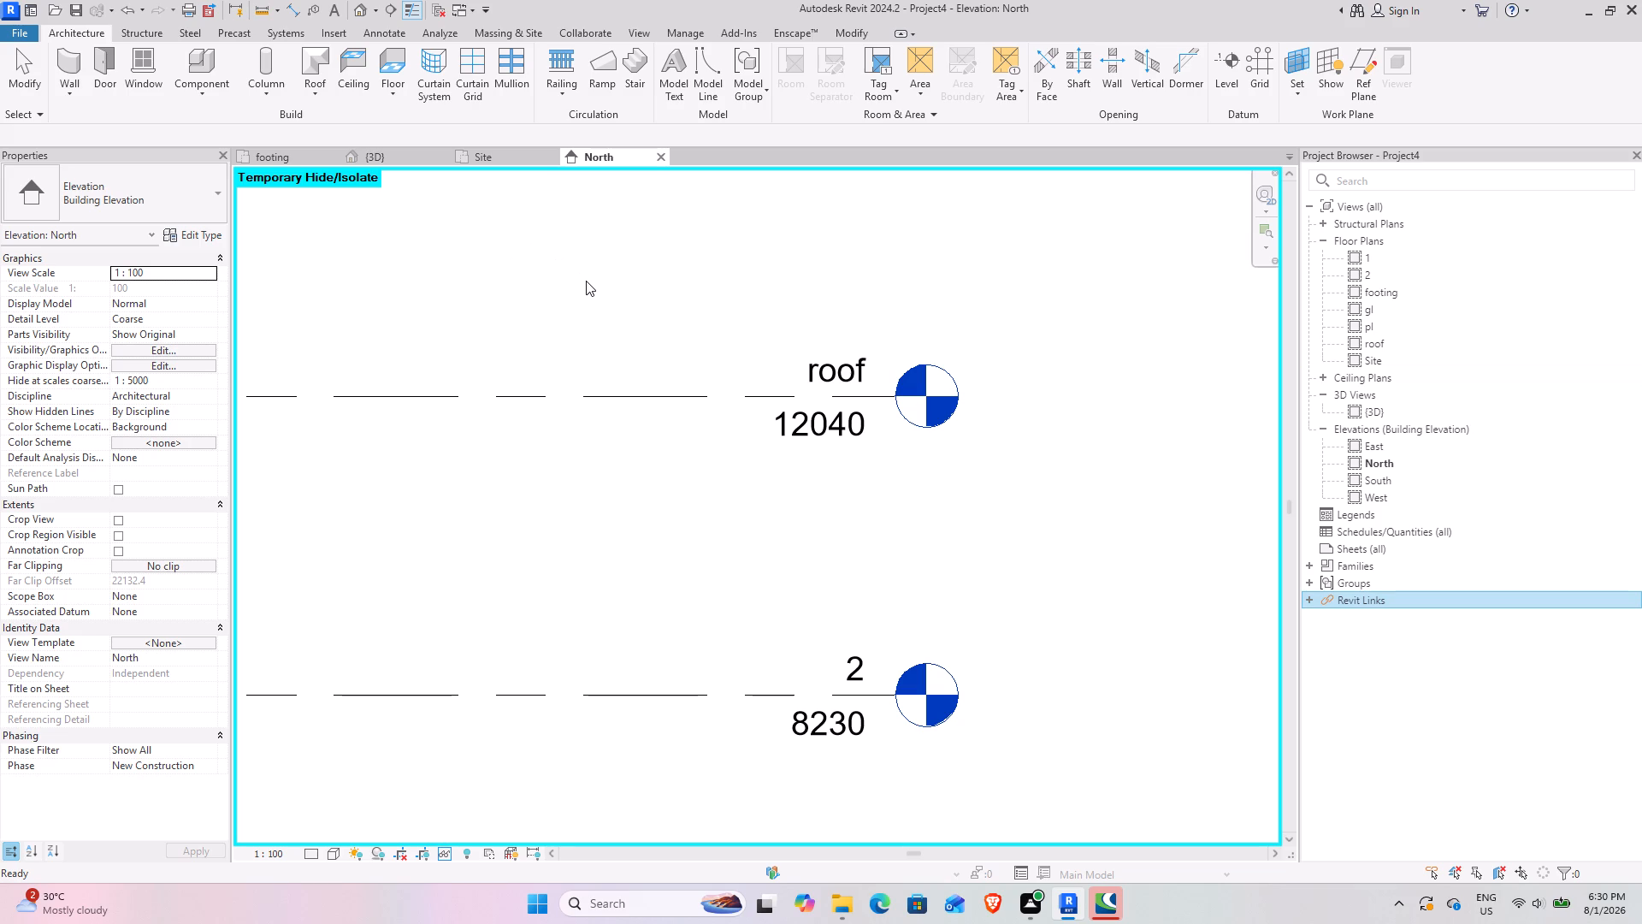
{"action": "type", "text": "hr"}
{"action": "scroll", "coordinate": [556, 483], "scroll_direction": "down", "scroll_amount": 12}
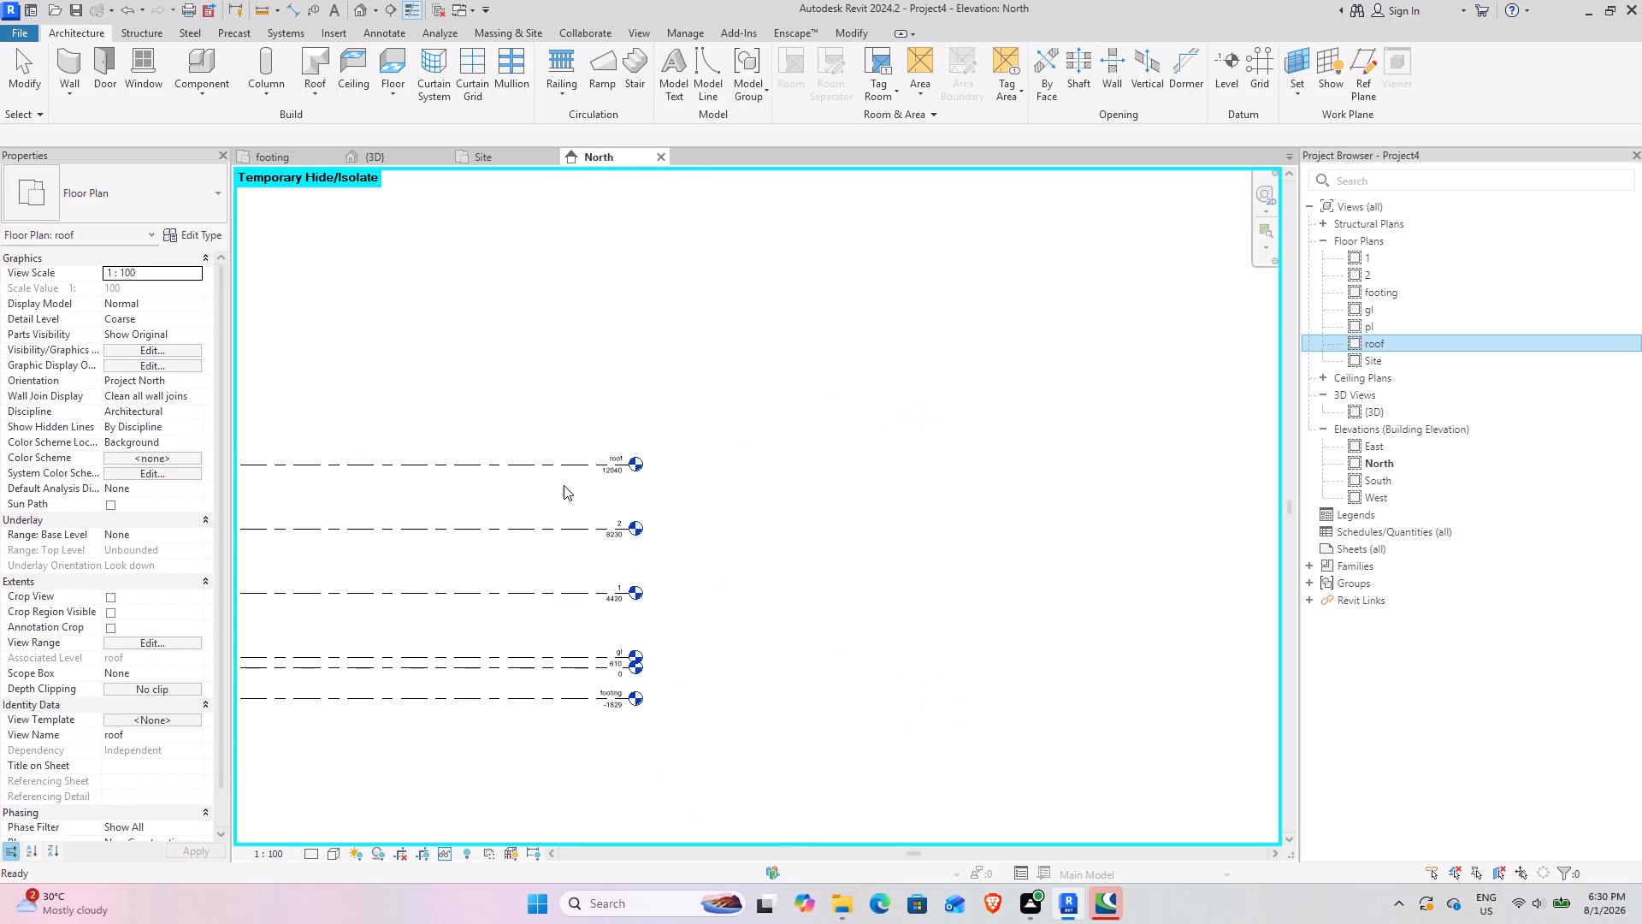
{"action": "middle_click_drag", "start_coordinate": [564, 485], "coordinate": [850, 617]}
{"action": "middle_click_drag", "start_coordinate": [739, 560], "coordinate": [1035, 516]}
{"action": "type", "text": "hr"}
{"action": "middle_click_drag", "start_coordinate": [779, 734], "coordinate": [800, 707]}
{"action": "scroll", "coordinate": [788, 471], "scroll_direction": "up", "scroll_amount": 4}
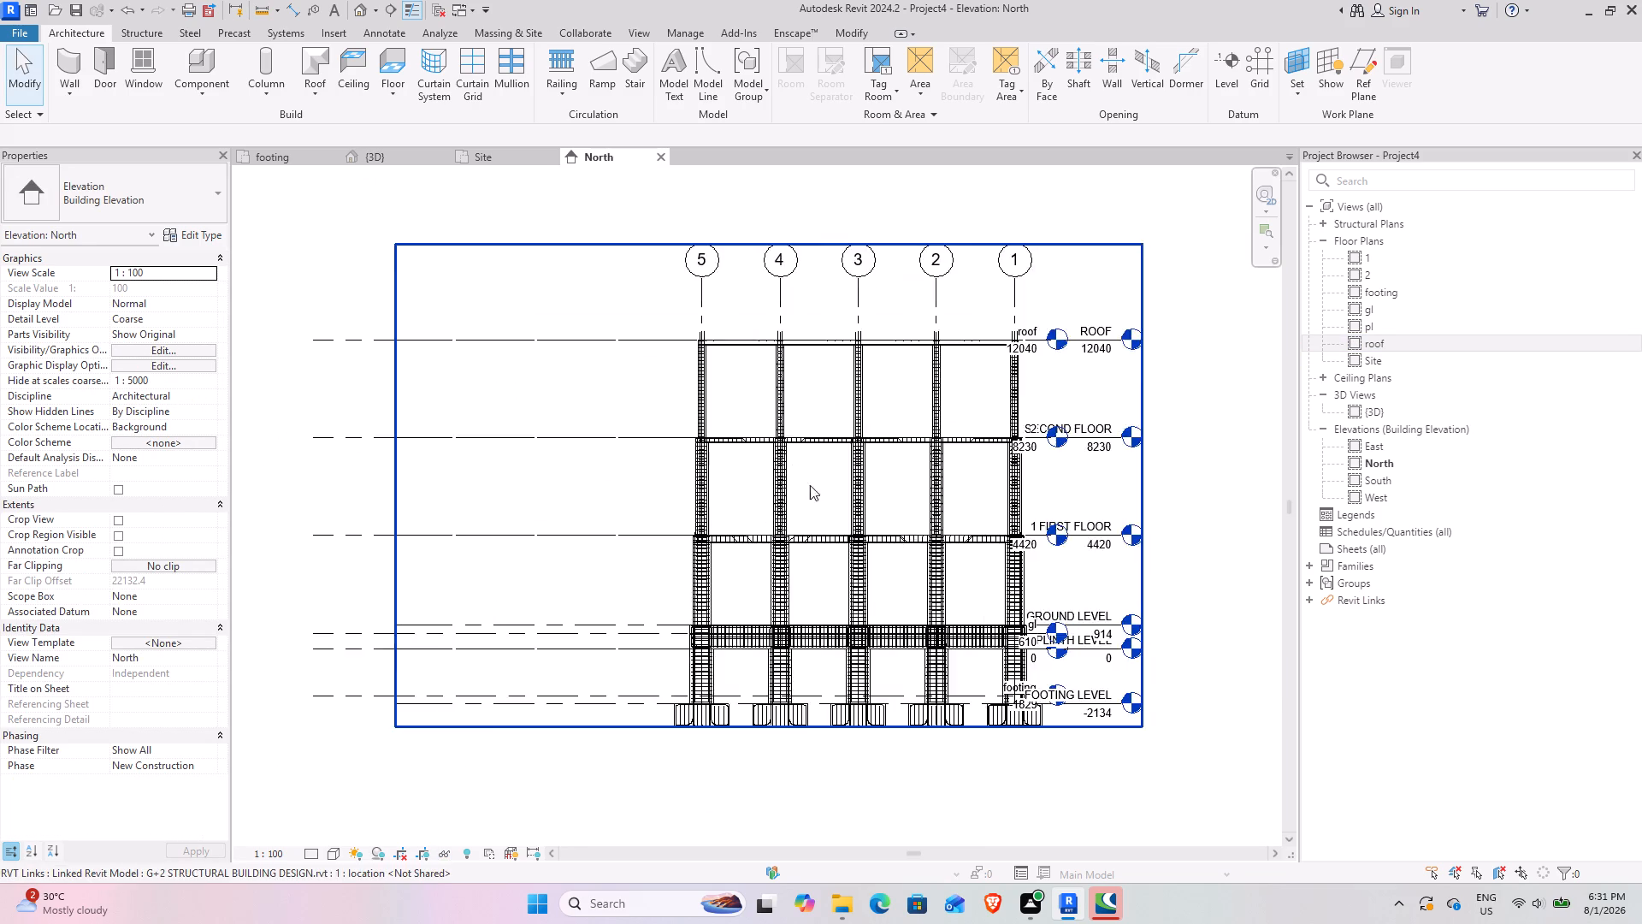
{"action": "scroll", "coordinate": [810, 485], "scroll_direction": "up", "scroll_amount": 3}
{"action": "scroll", "coordinate": [687, 464], "scroll_direction": "down", "scroll_amount": 4}
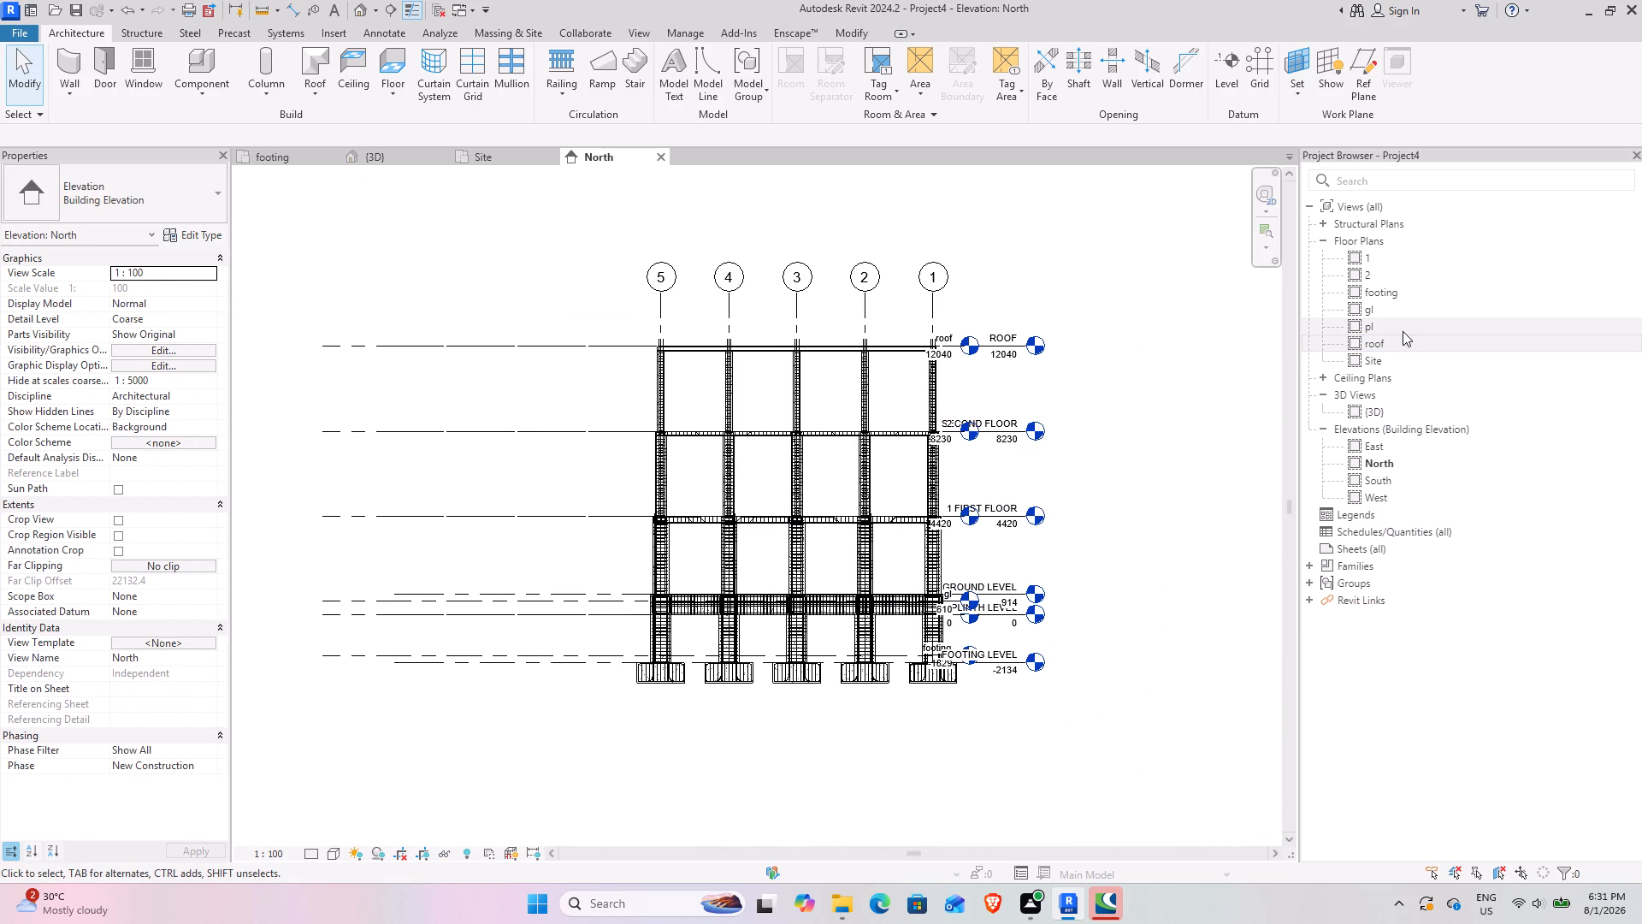
Open the gl floor plan.
{"action": "double_click", "coordinate": [1365, 311]}
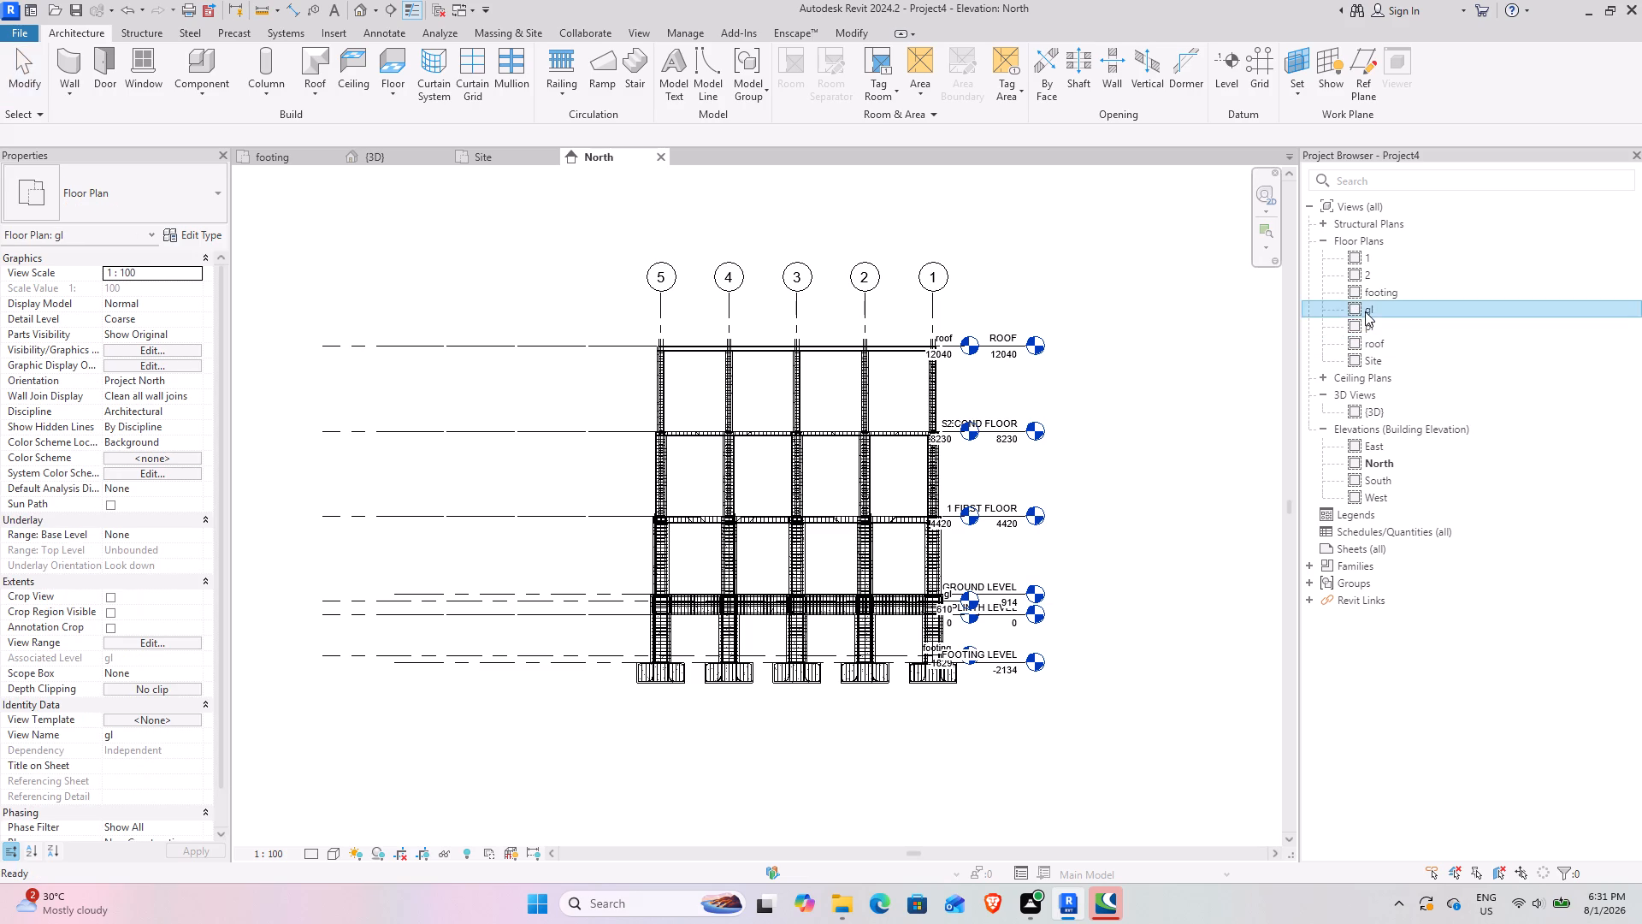
{"action": "scroll", "coordinate": [600, 379], "scroll_direction": "up", "scroll_amount": 11}
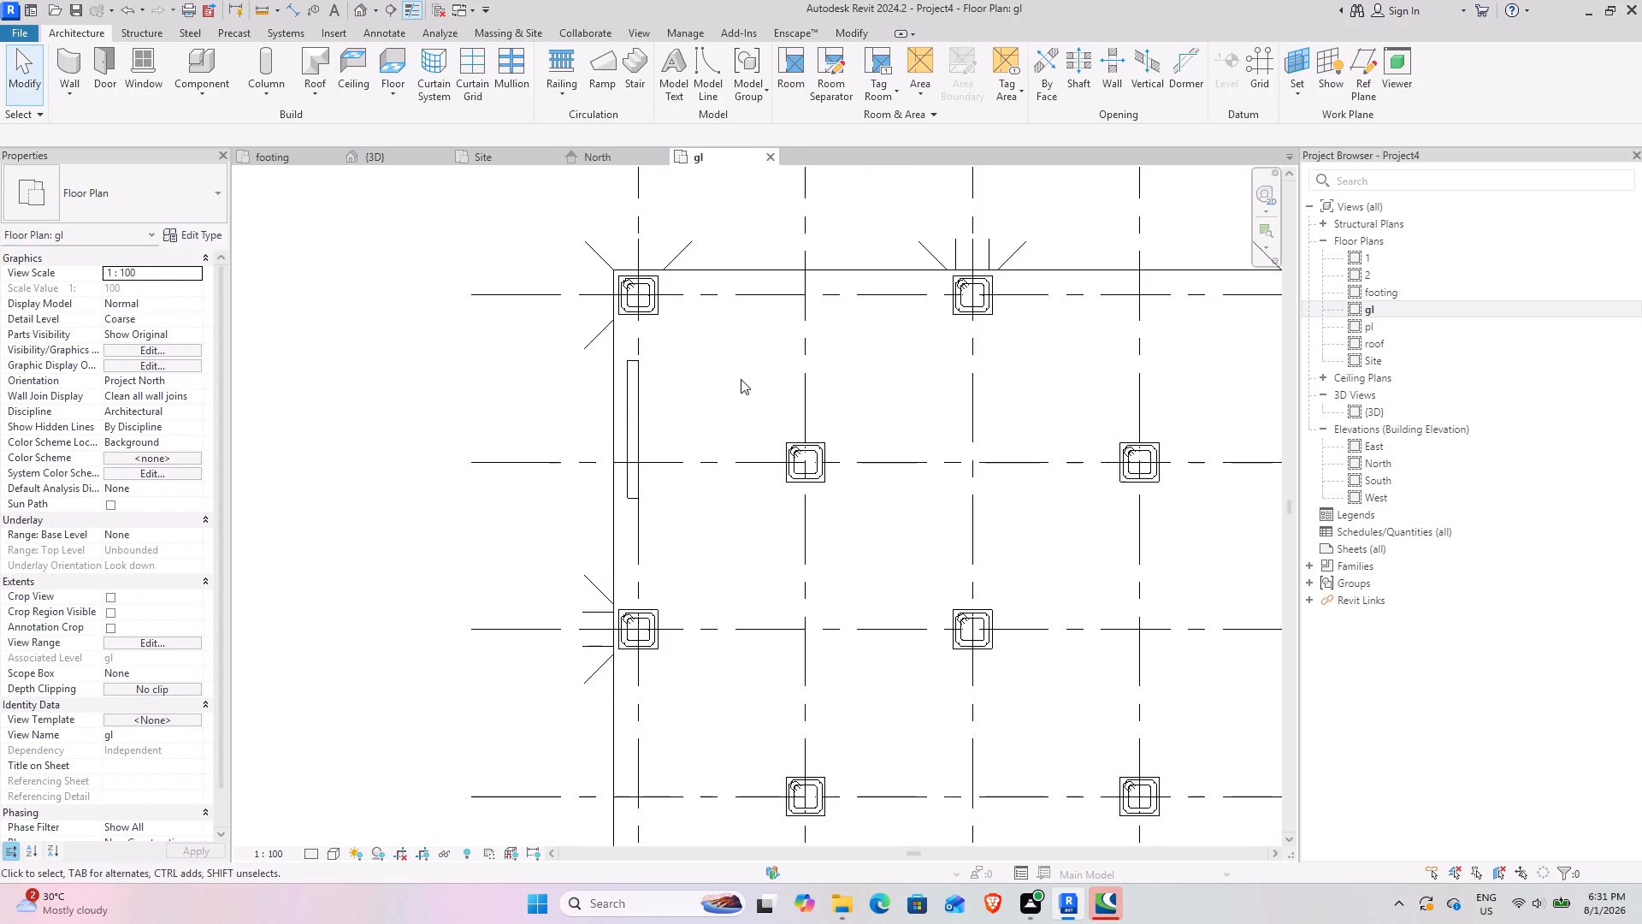
{"action": "middle_click_drag", "start_coordinate": [736, 379], "coordinate": [623, 404]}
{"action": "scroll", "coordinate": [423, 270], "scroll_direction": "up", "scroll_amount": 8}
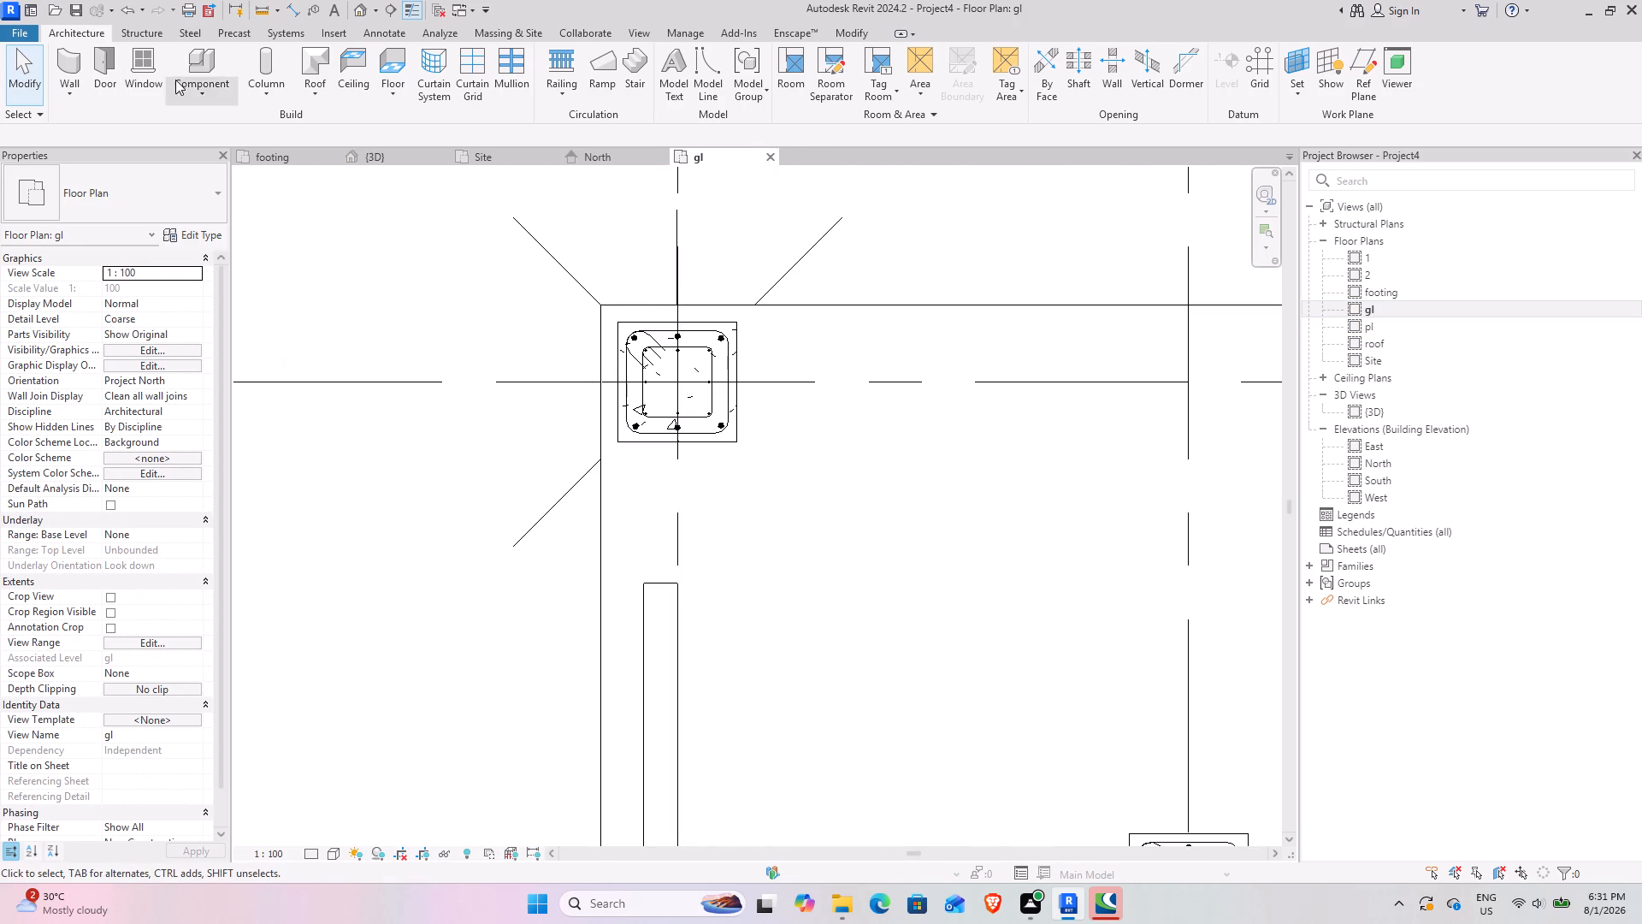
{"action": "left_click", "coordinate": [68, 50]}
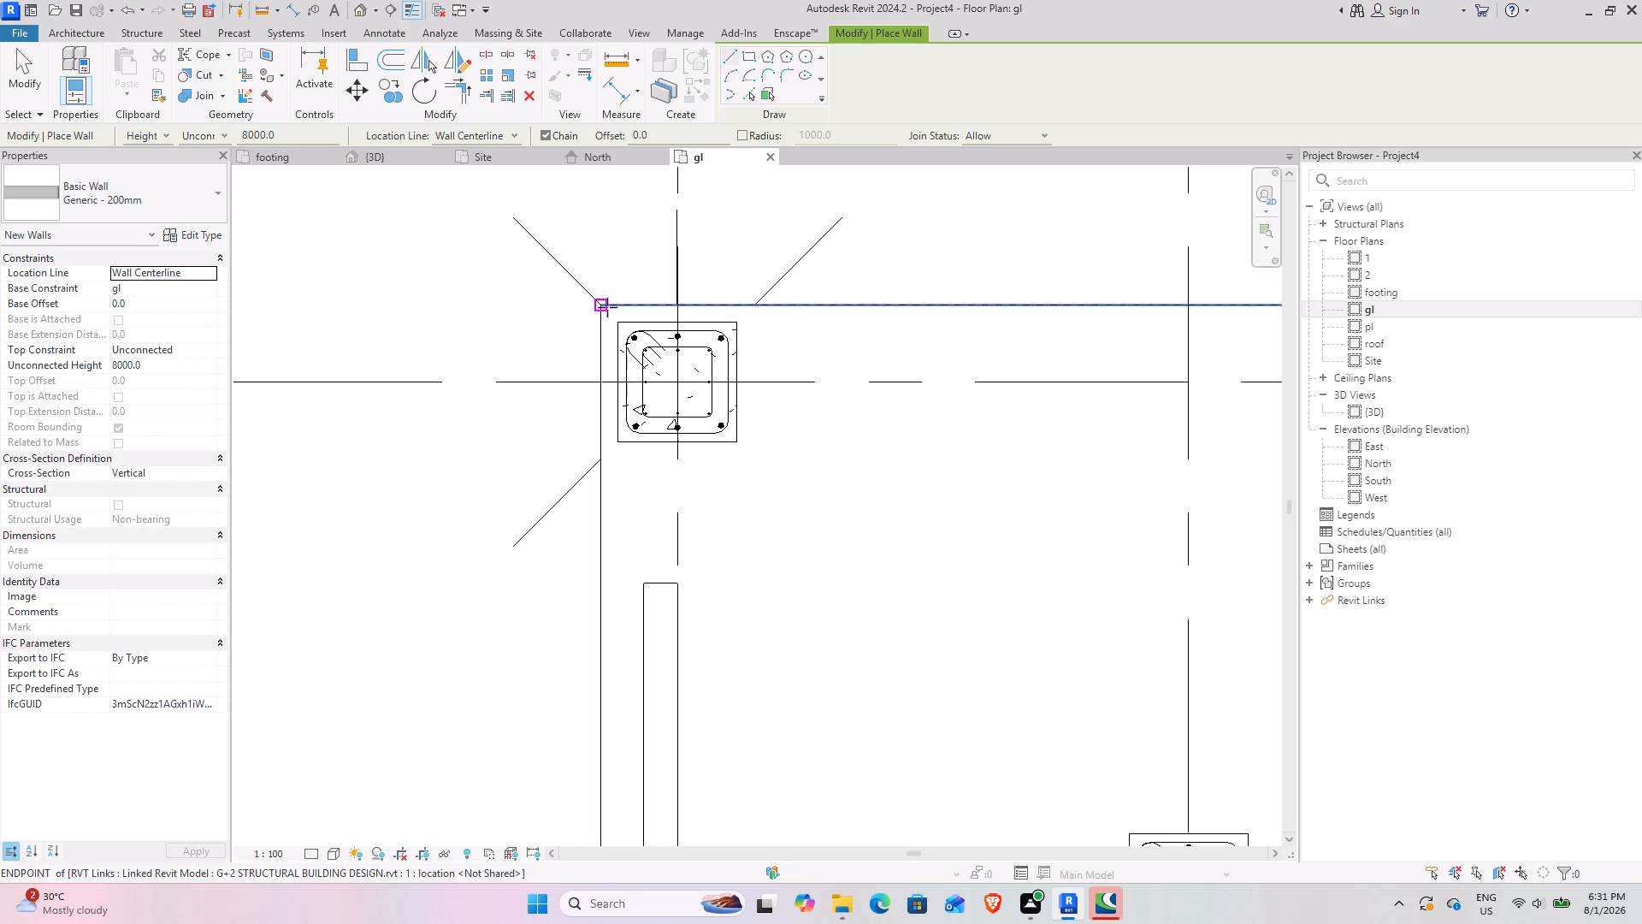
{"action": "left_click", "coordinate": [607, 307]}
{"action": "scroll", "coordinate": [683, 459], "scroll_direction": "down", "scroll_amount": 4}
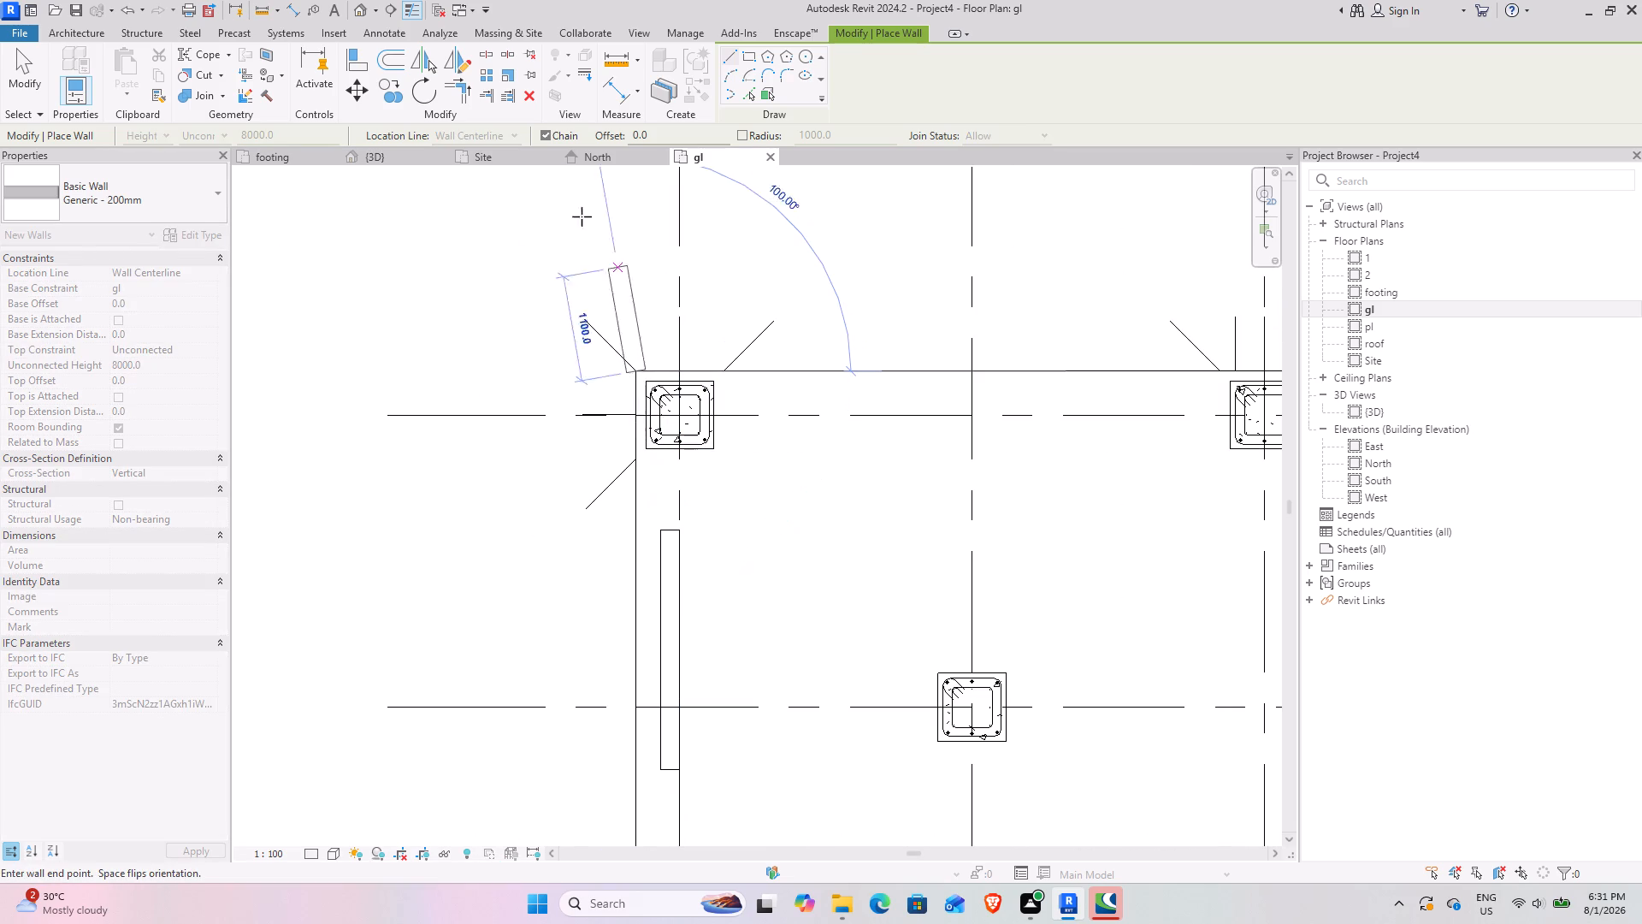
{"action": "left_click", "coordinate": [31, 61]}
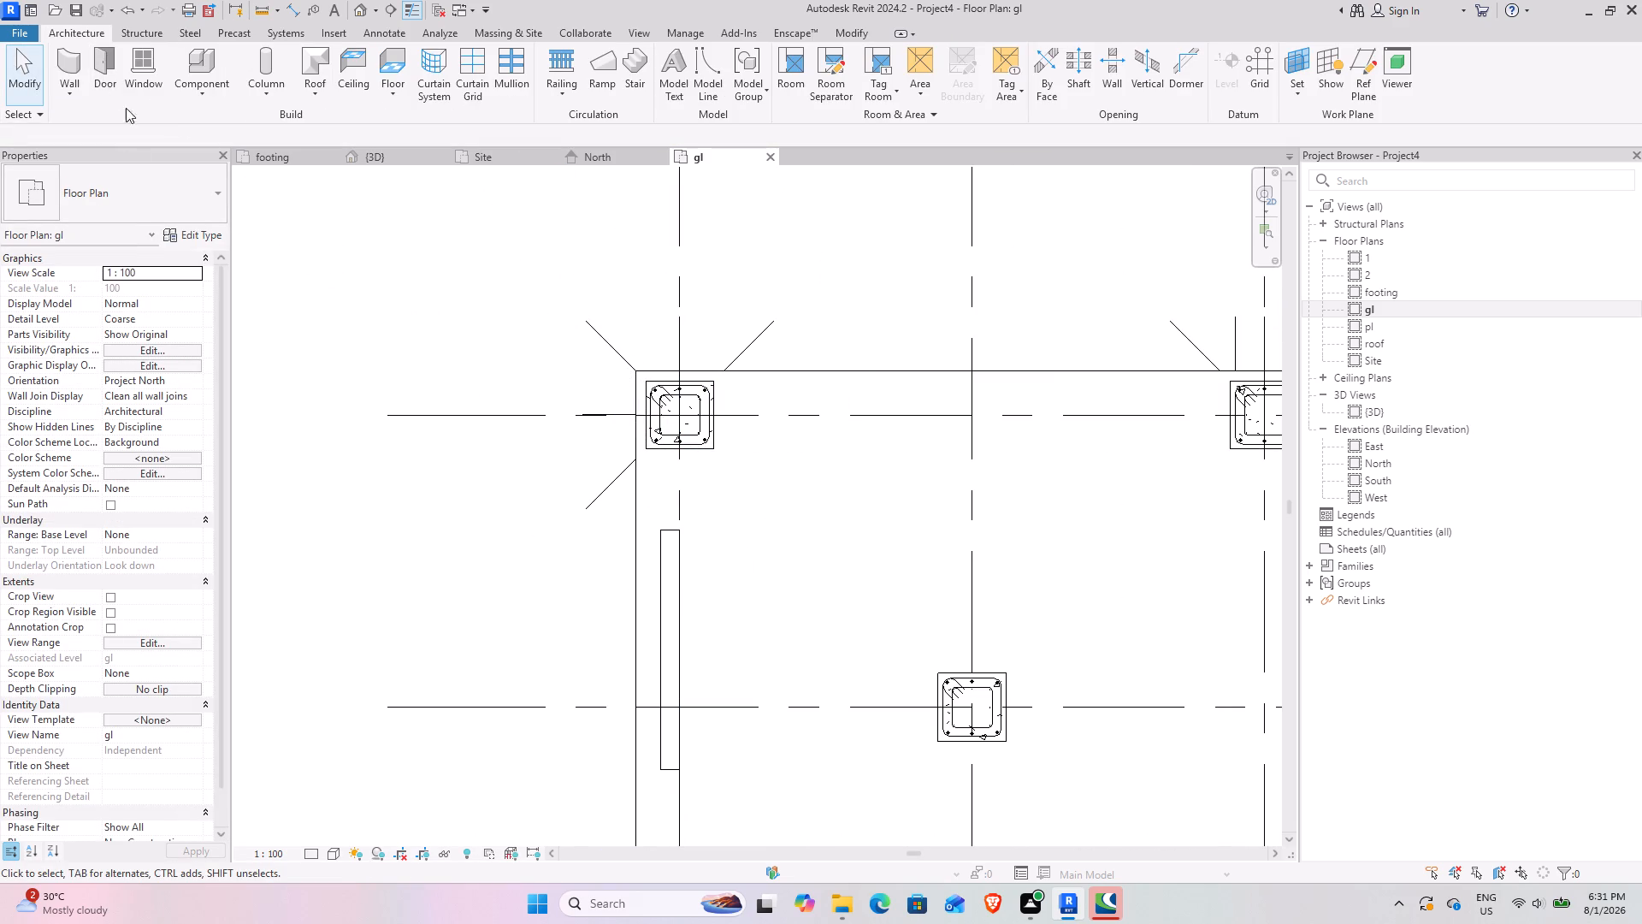
Set up the Wall tool with location line Finish Face: Exterior and its height up to level 1.
{"action": "left_click", "coordinate": [79, 60]}
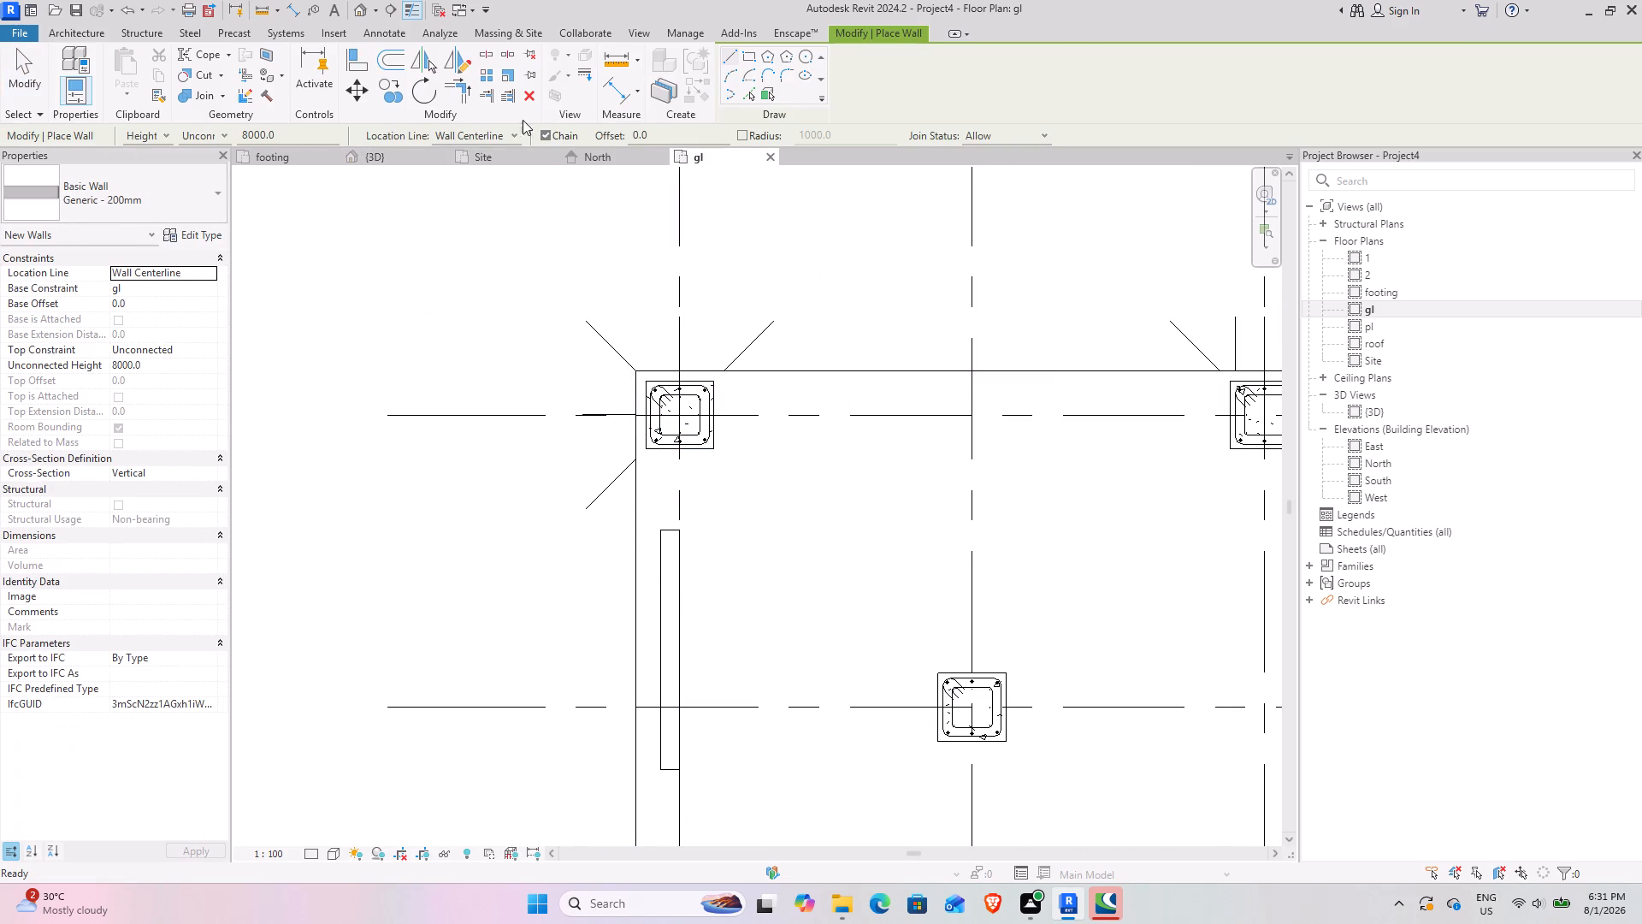
{"action": "left_click", "coordinate": [509, 141]}
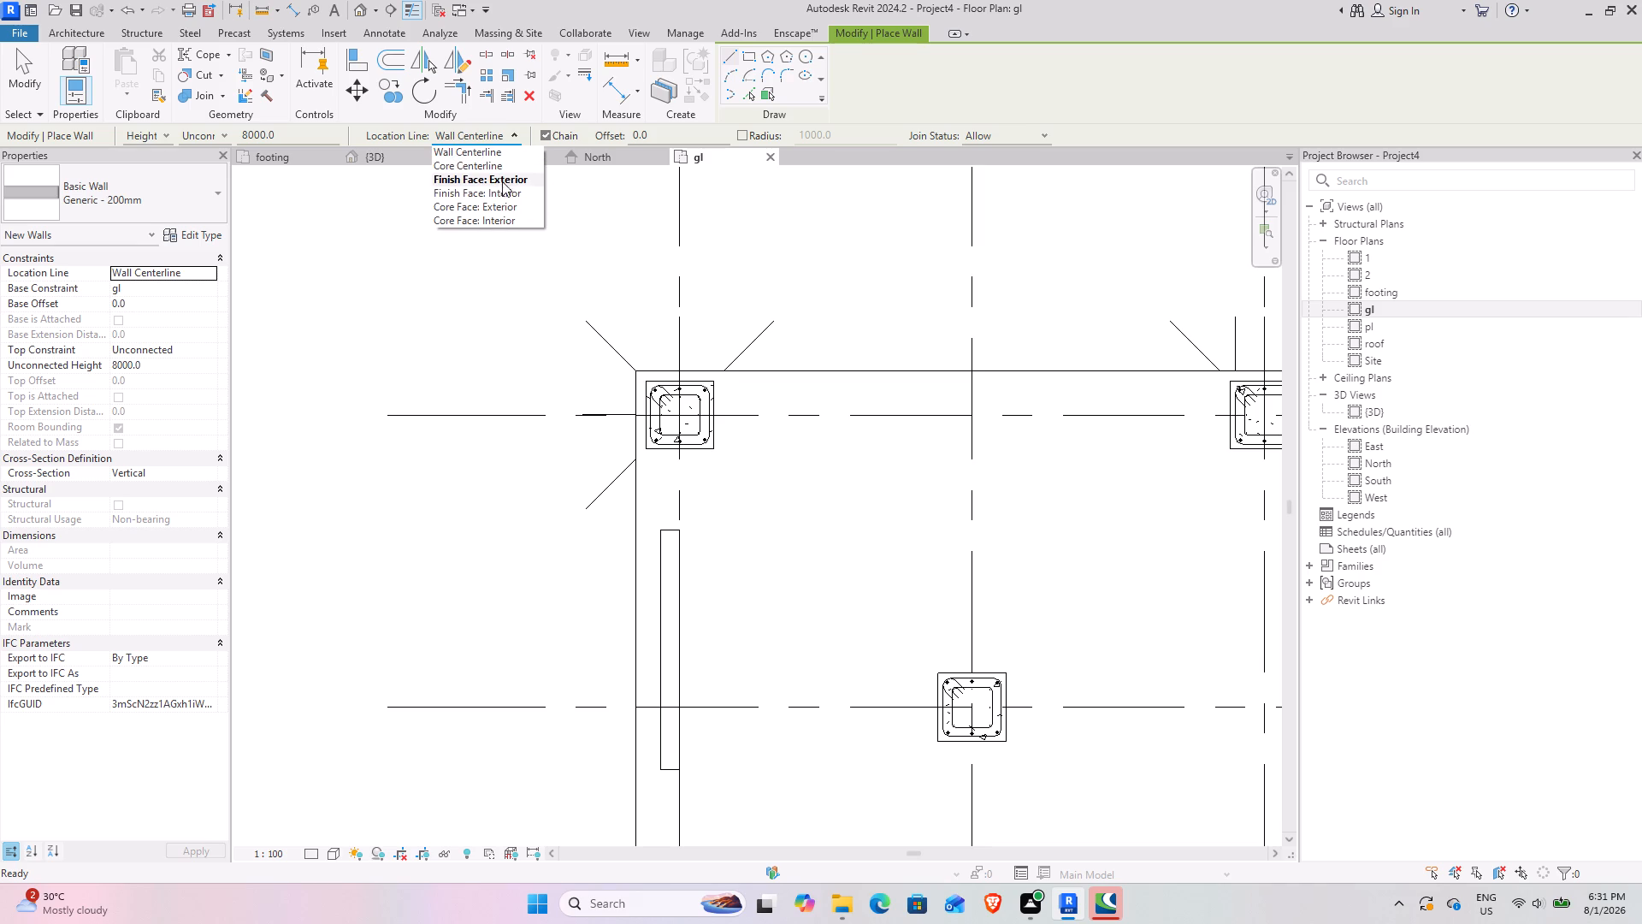
{"action": "left_click", "coordinate": [507, 181]}
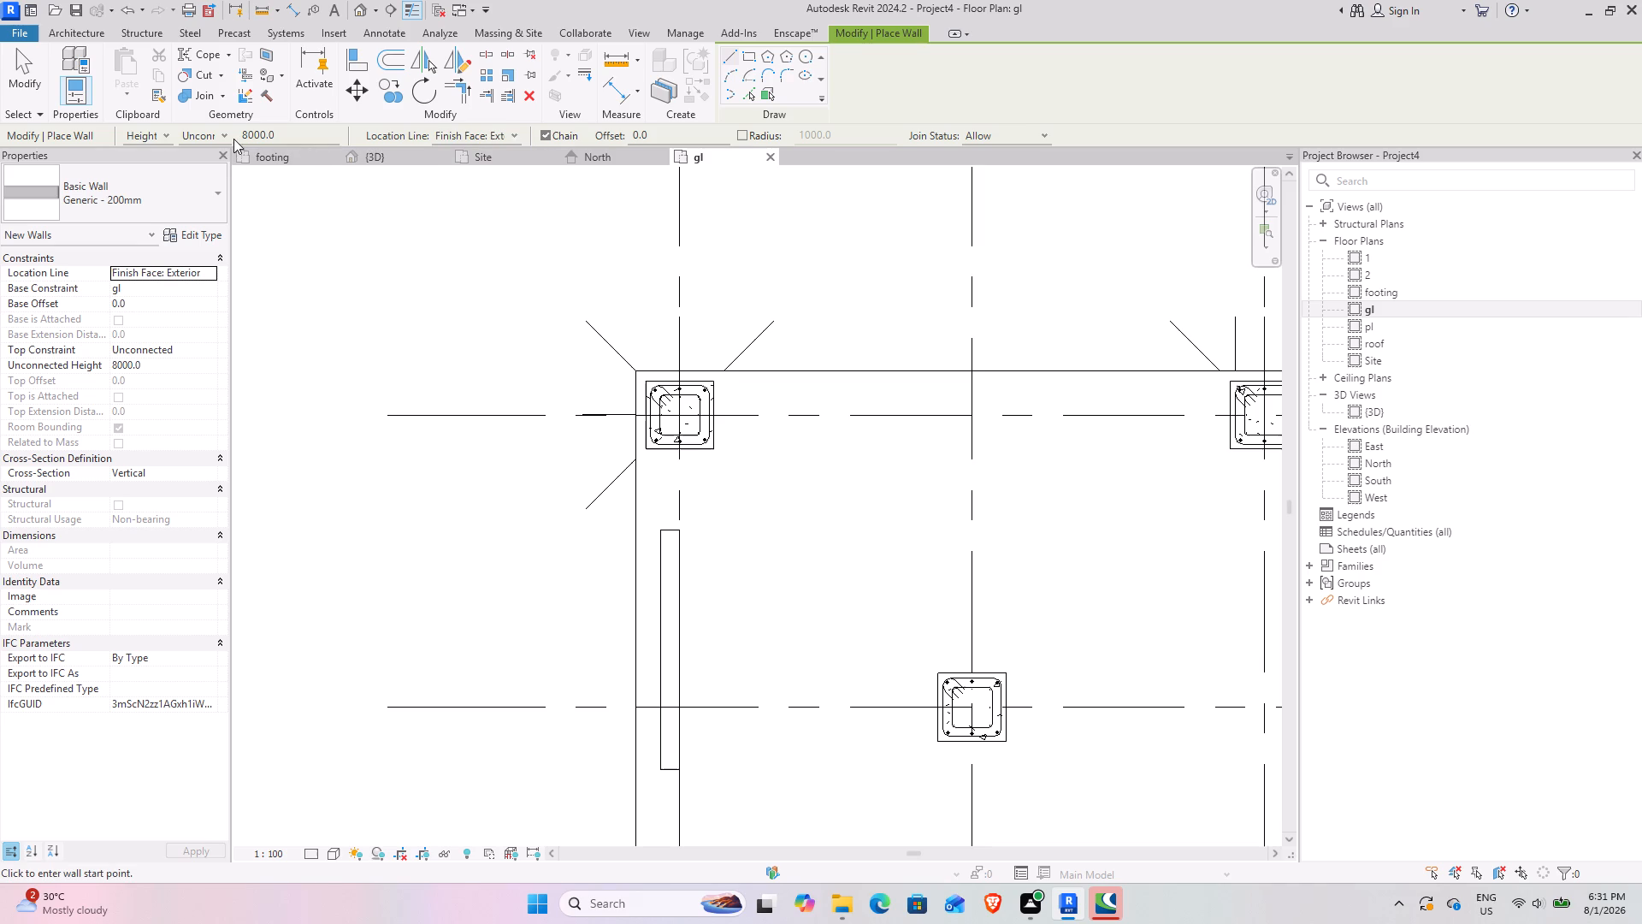
{"action": "left_click", "coordinate": [221, 130]}
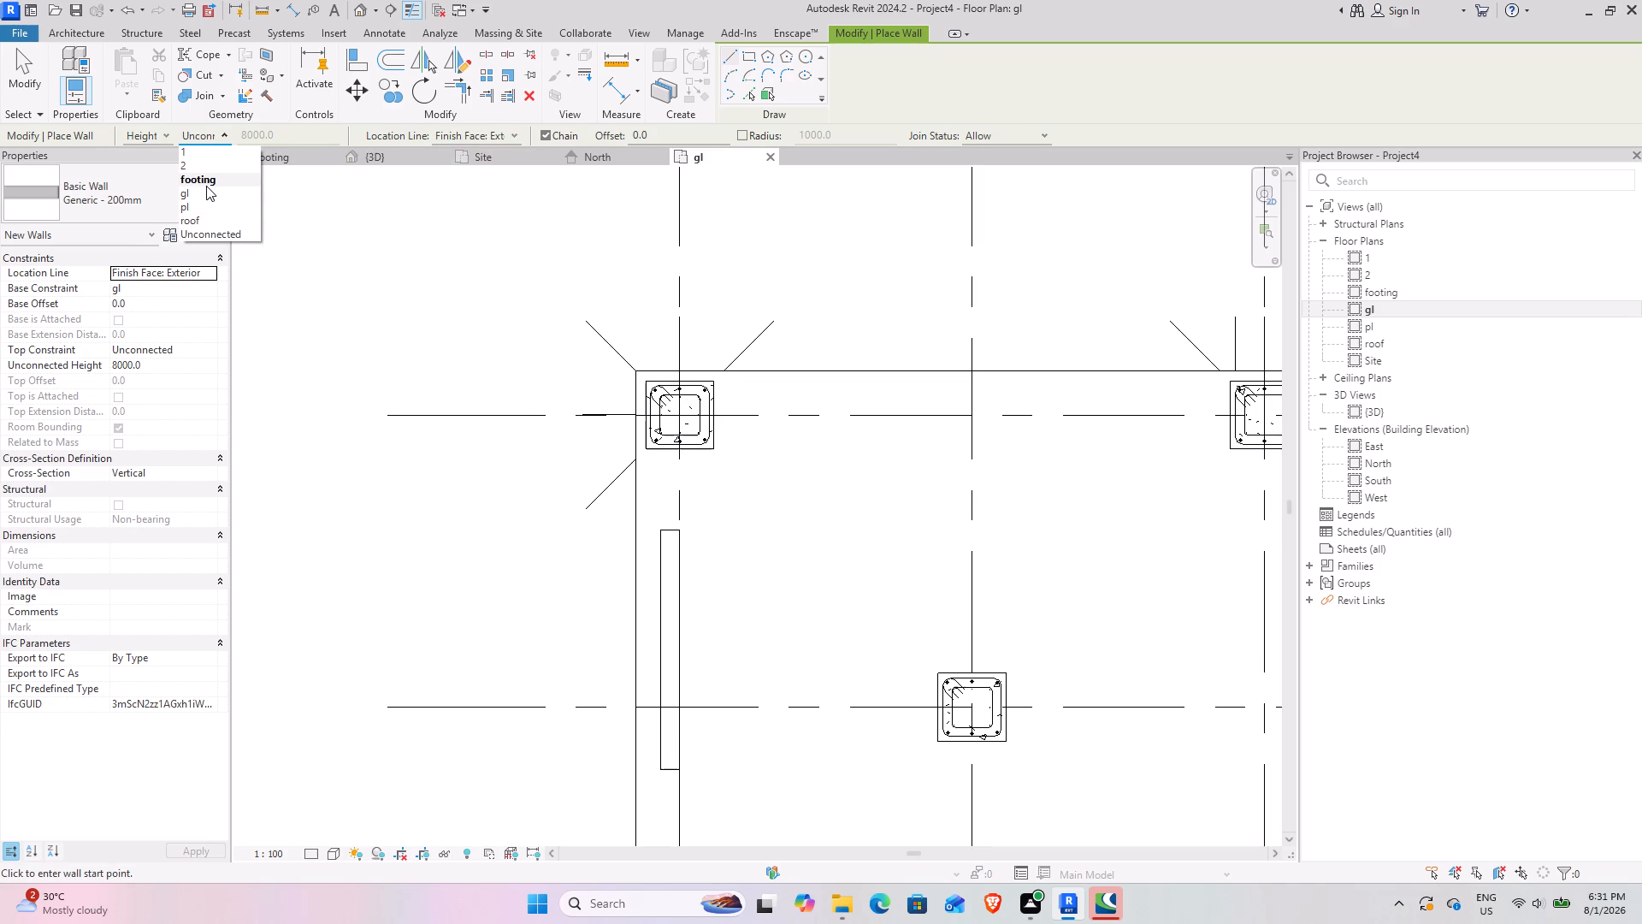
{"action": "left_click", "coordinate": [204, 151]}
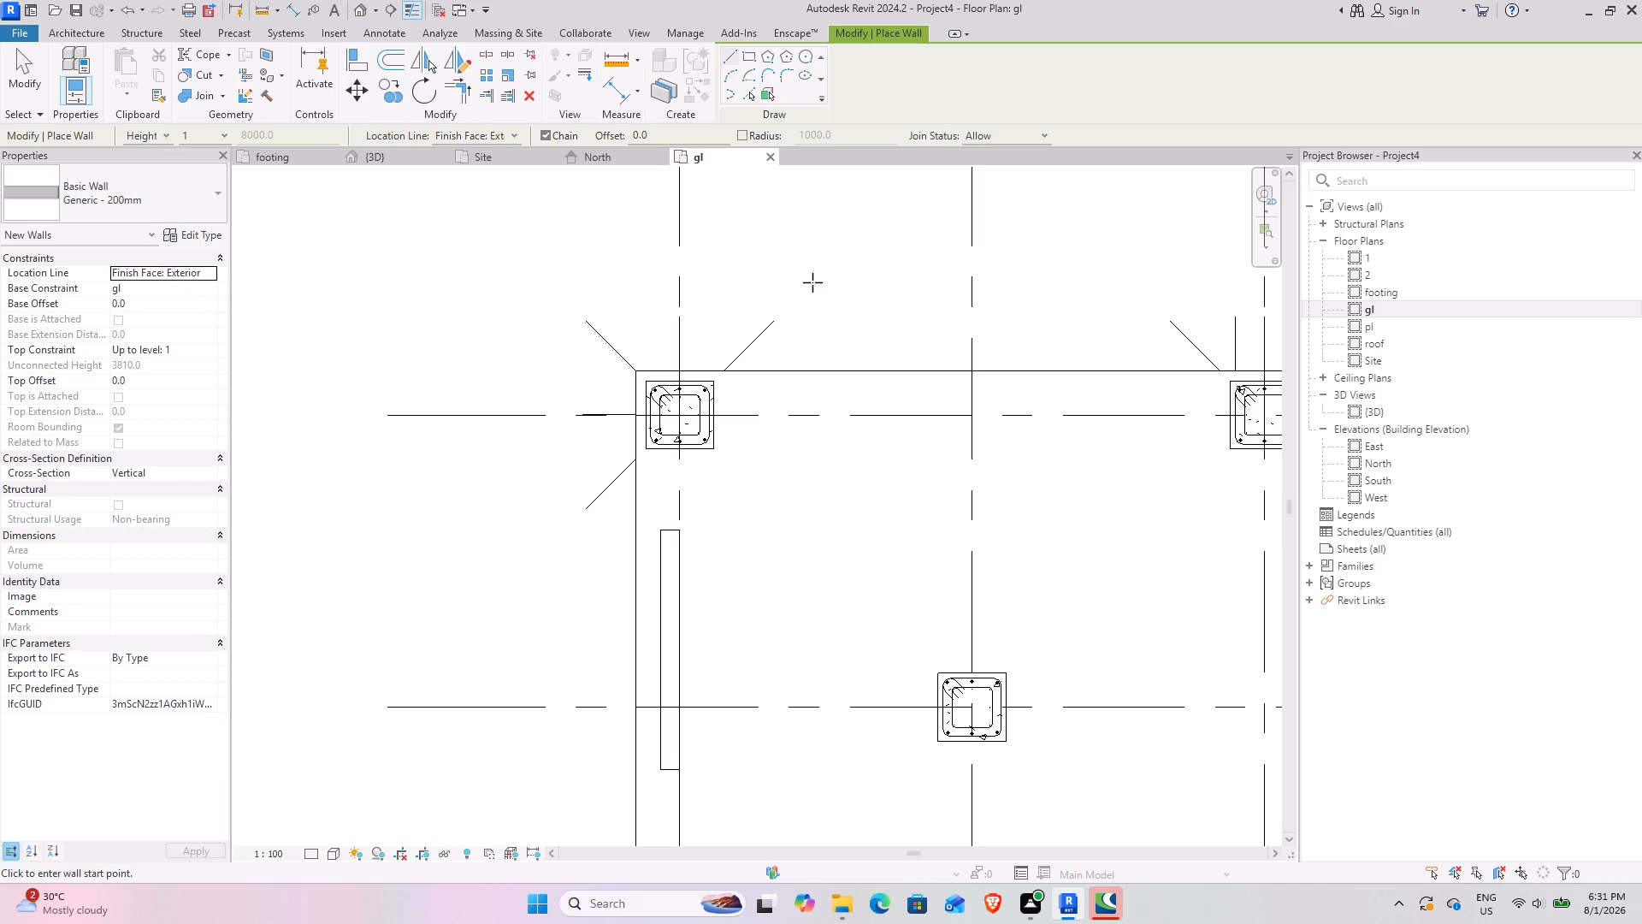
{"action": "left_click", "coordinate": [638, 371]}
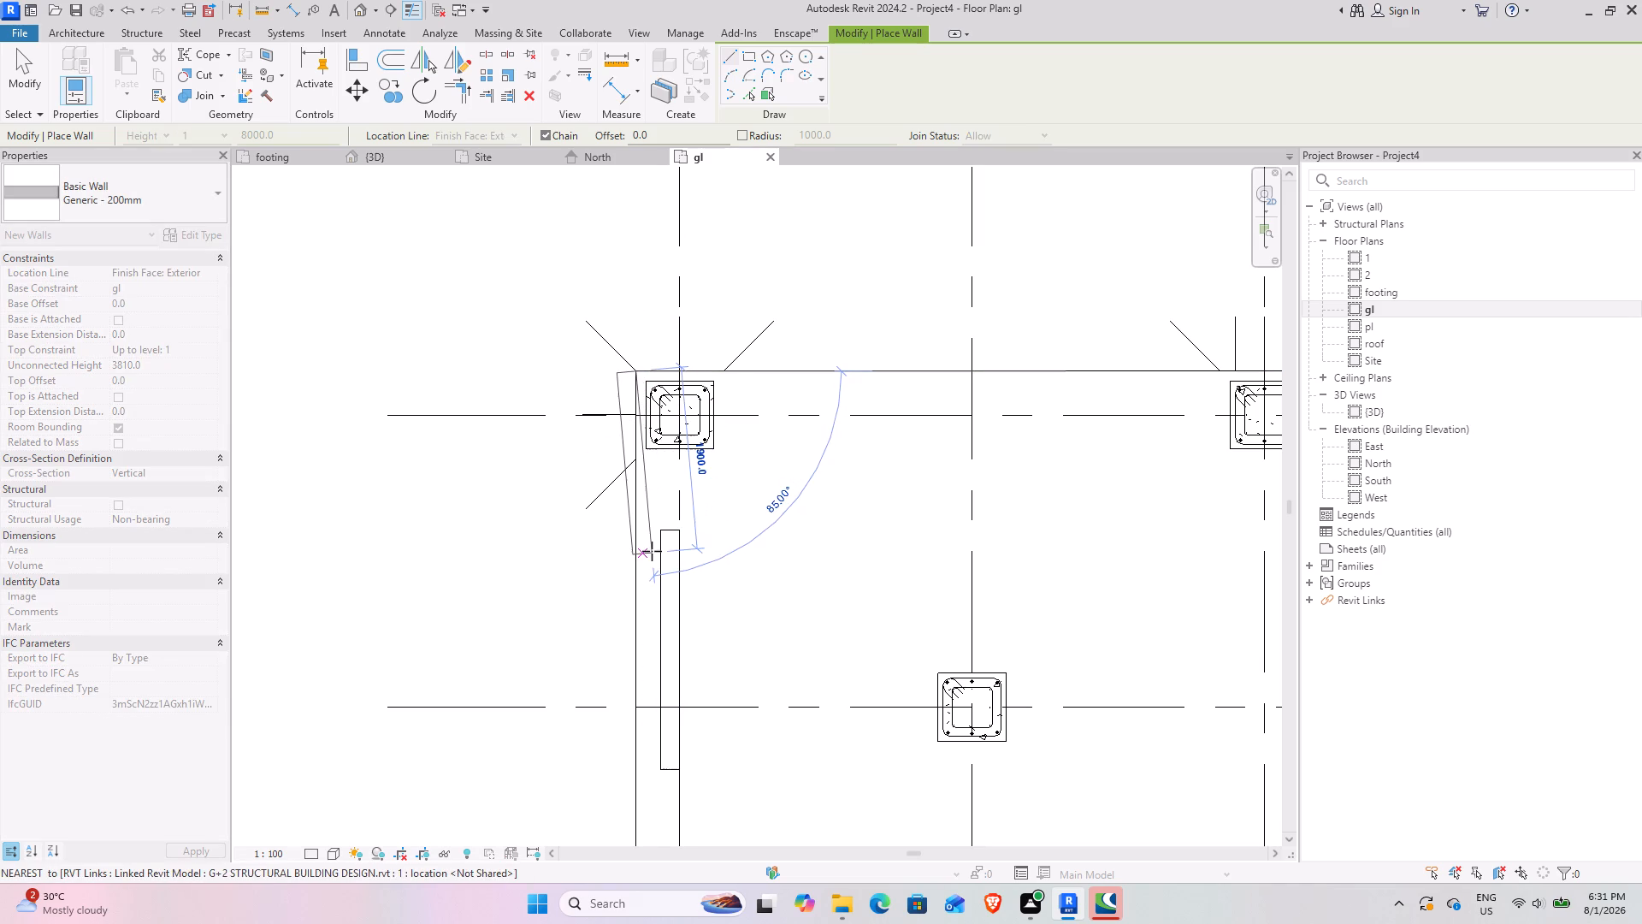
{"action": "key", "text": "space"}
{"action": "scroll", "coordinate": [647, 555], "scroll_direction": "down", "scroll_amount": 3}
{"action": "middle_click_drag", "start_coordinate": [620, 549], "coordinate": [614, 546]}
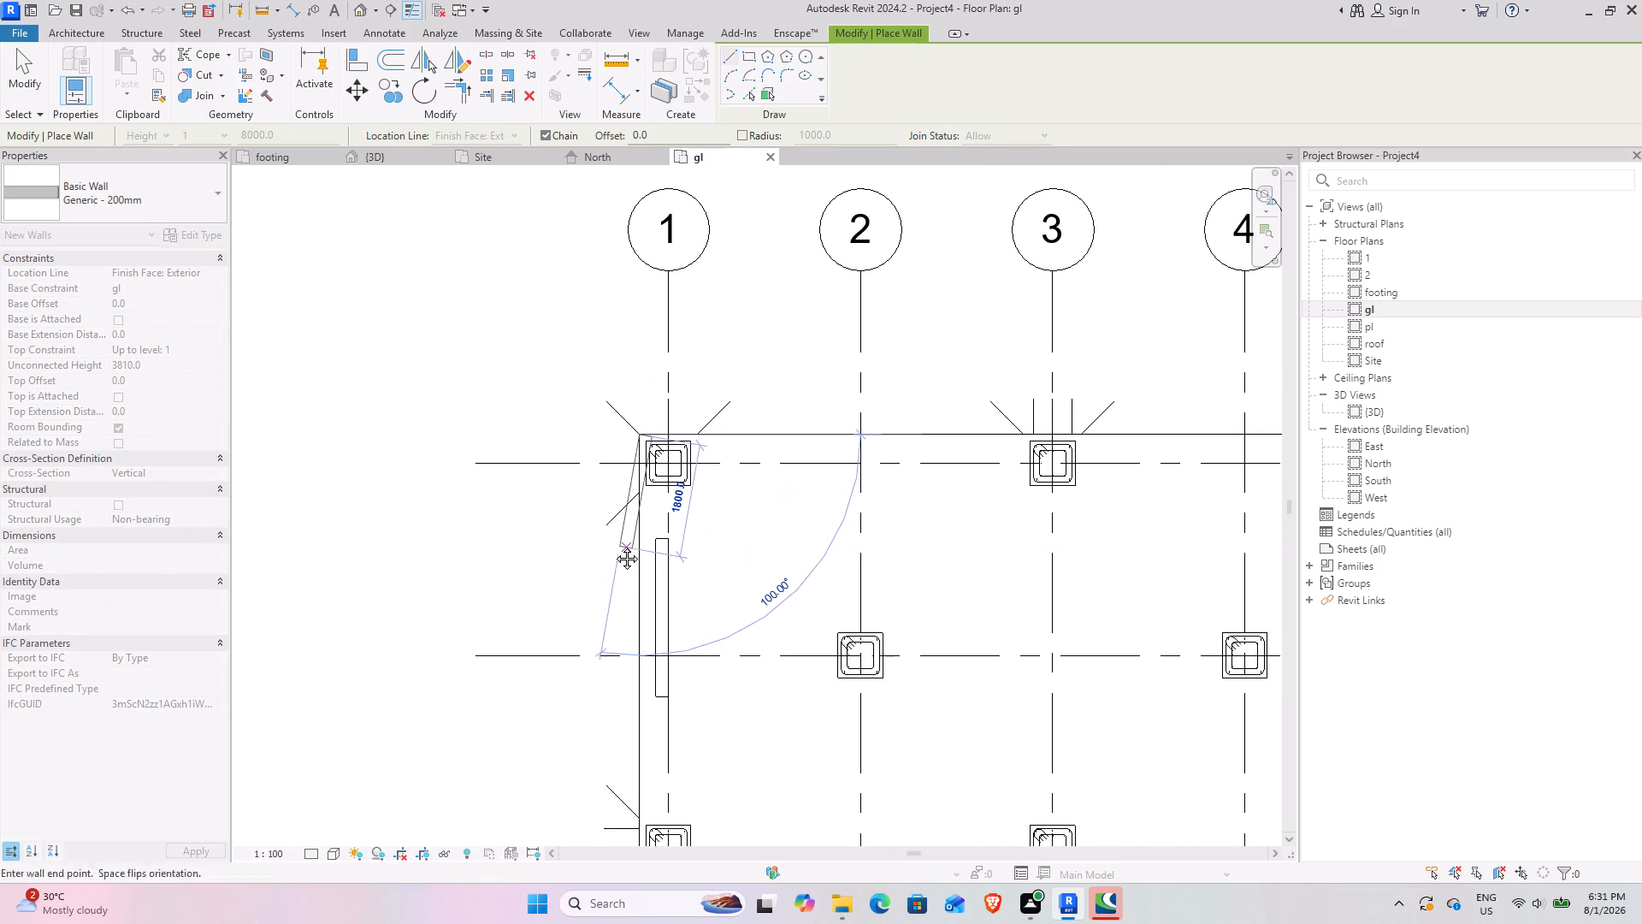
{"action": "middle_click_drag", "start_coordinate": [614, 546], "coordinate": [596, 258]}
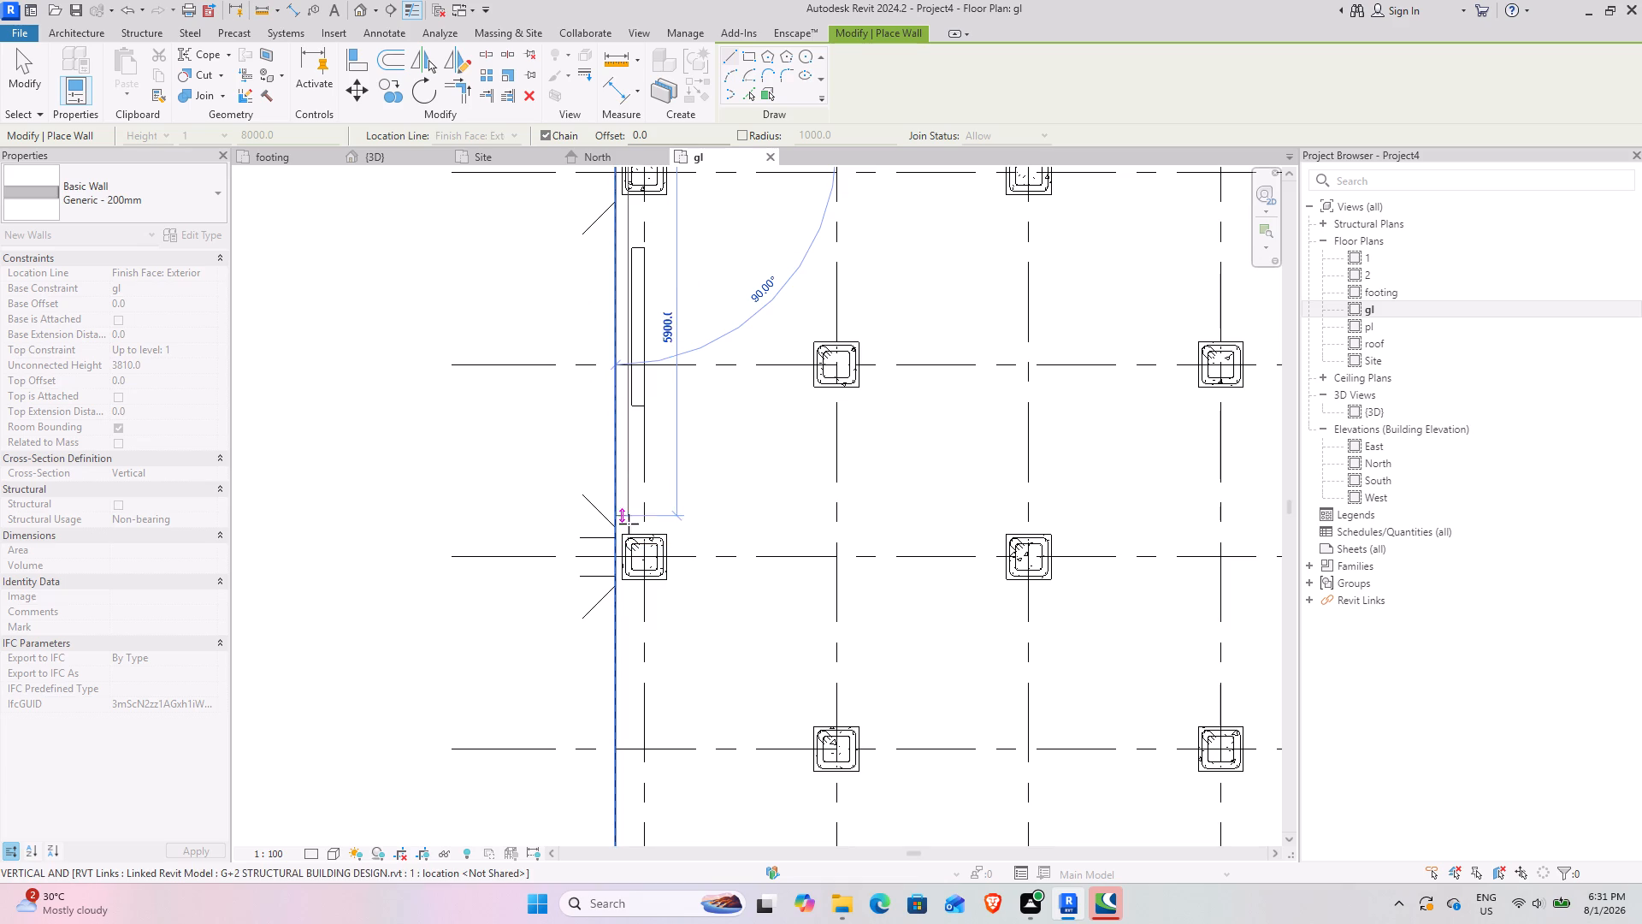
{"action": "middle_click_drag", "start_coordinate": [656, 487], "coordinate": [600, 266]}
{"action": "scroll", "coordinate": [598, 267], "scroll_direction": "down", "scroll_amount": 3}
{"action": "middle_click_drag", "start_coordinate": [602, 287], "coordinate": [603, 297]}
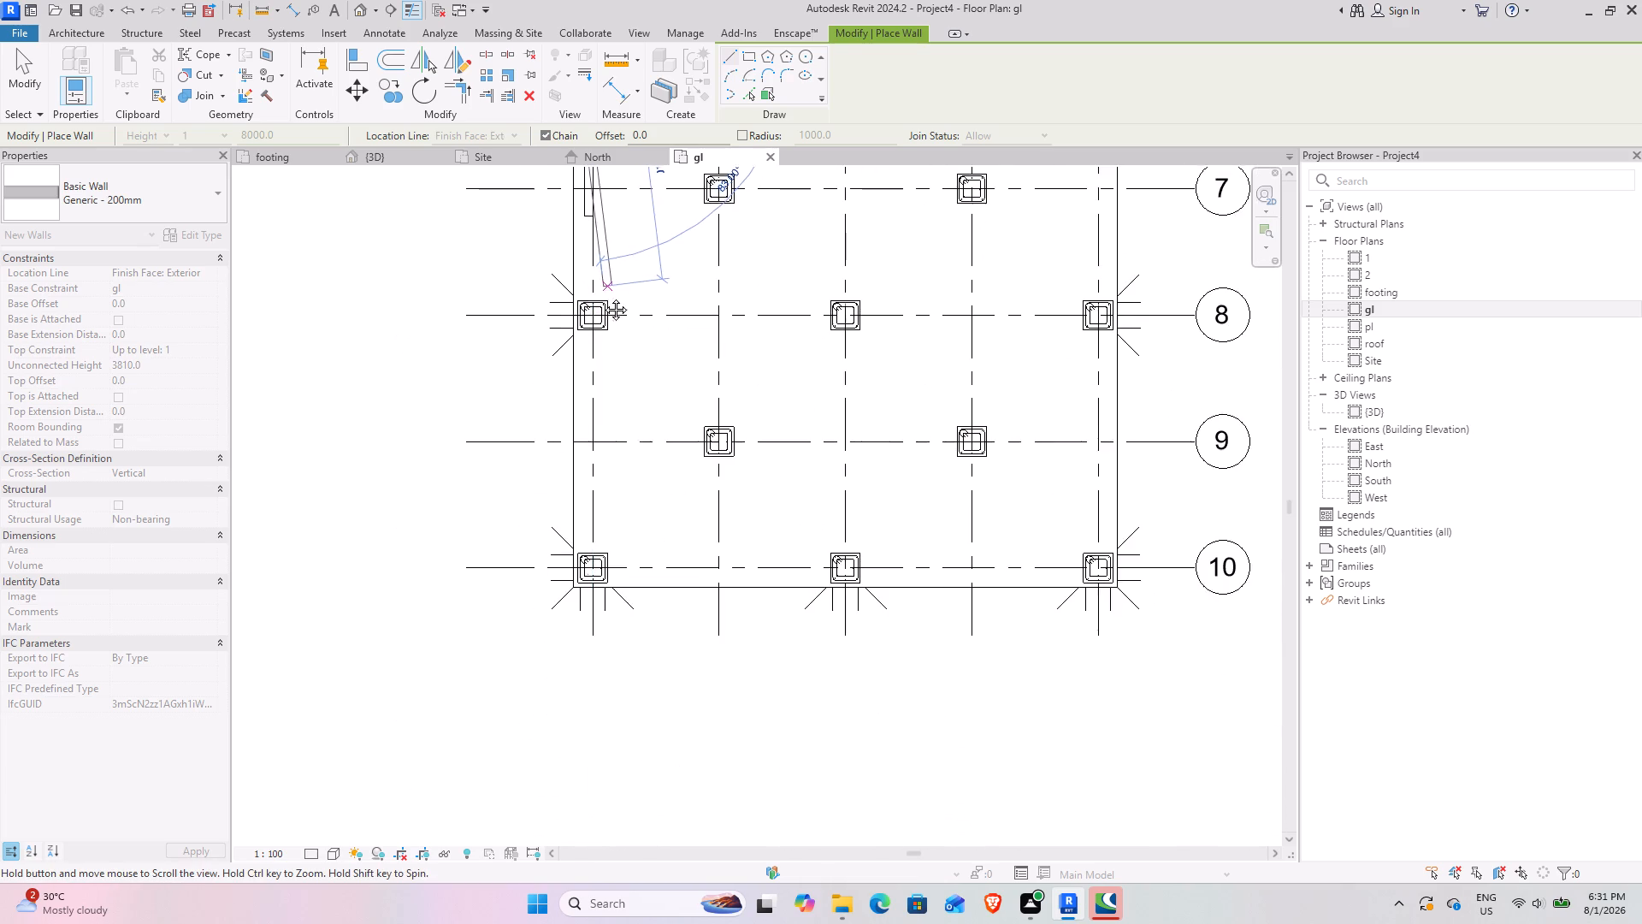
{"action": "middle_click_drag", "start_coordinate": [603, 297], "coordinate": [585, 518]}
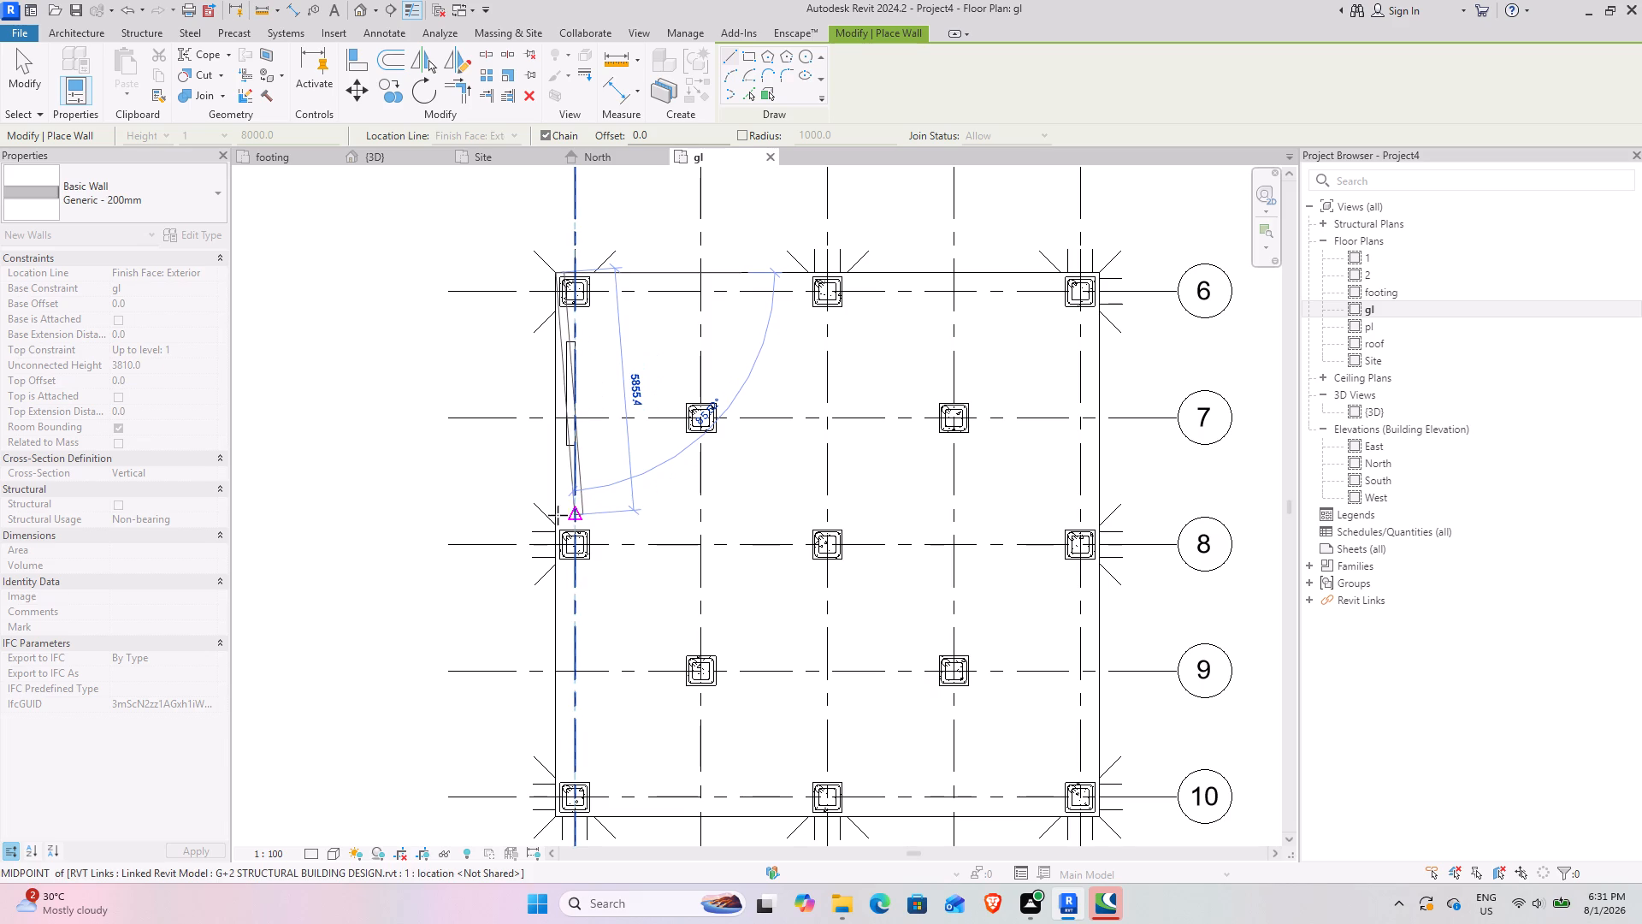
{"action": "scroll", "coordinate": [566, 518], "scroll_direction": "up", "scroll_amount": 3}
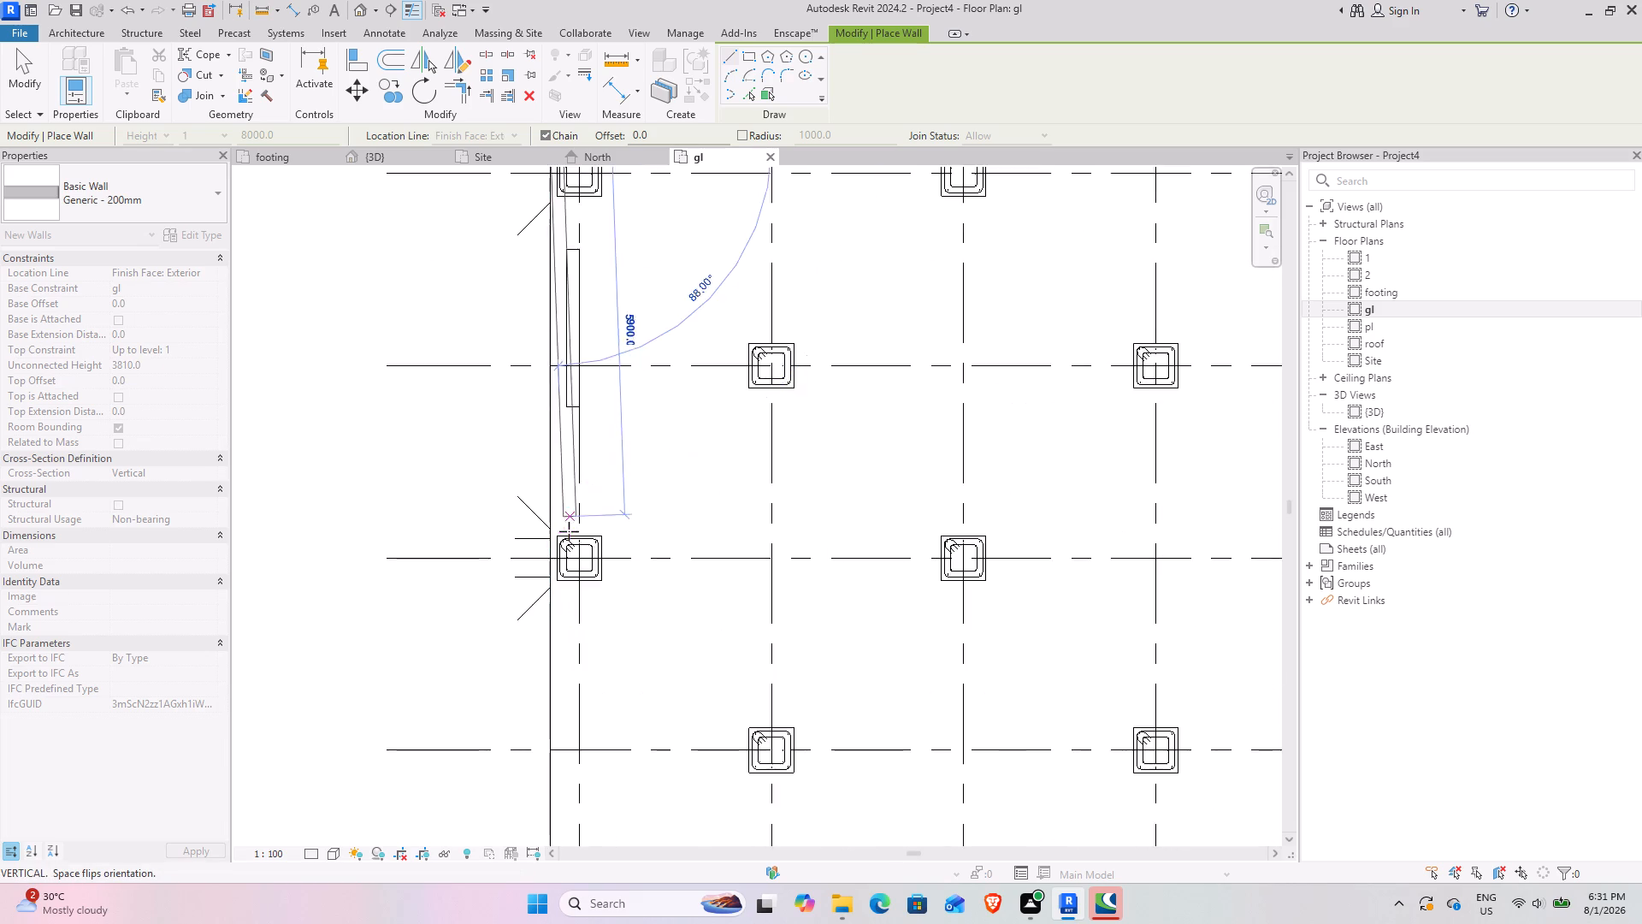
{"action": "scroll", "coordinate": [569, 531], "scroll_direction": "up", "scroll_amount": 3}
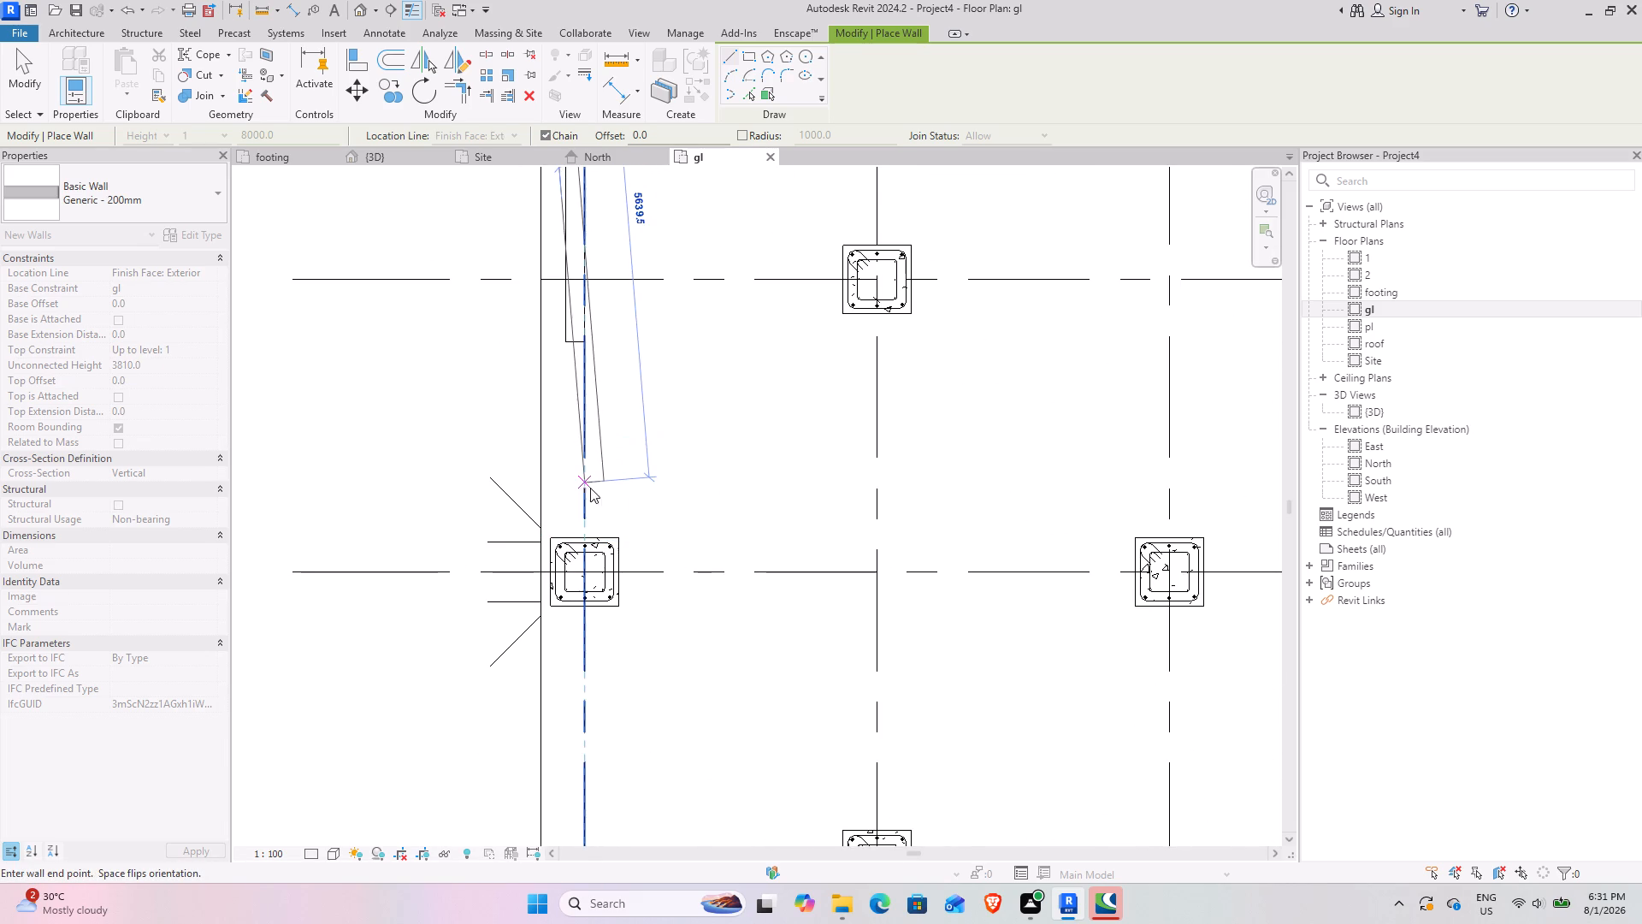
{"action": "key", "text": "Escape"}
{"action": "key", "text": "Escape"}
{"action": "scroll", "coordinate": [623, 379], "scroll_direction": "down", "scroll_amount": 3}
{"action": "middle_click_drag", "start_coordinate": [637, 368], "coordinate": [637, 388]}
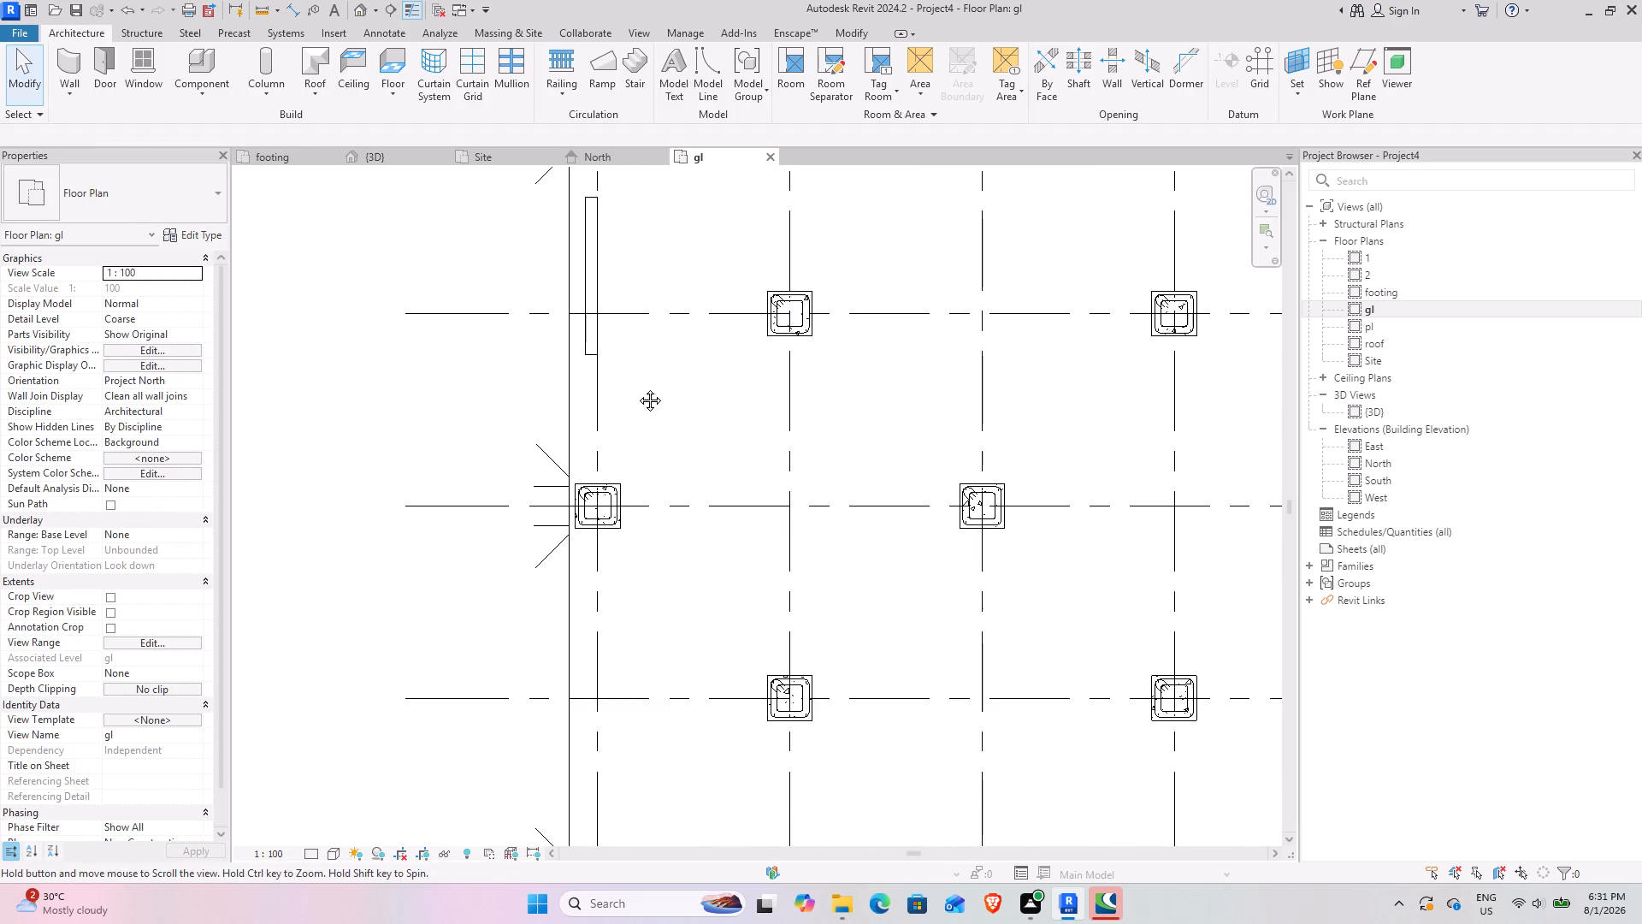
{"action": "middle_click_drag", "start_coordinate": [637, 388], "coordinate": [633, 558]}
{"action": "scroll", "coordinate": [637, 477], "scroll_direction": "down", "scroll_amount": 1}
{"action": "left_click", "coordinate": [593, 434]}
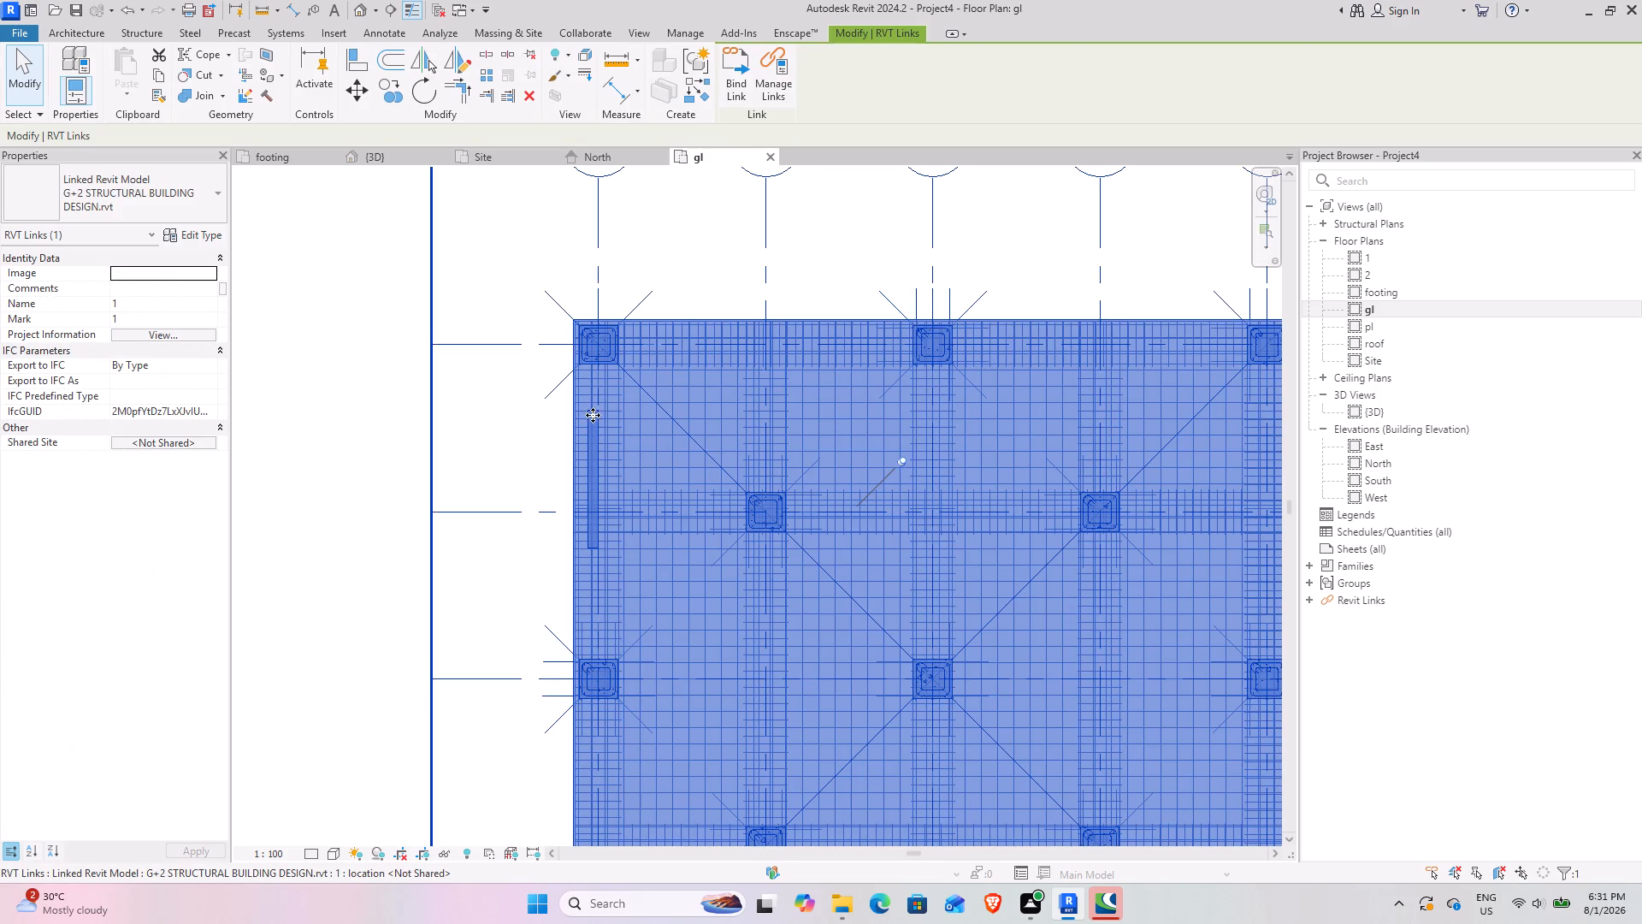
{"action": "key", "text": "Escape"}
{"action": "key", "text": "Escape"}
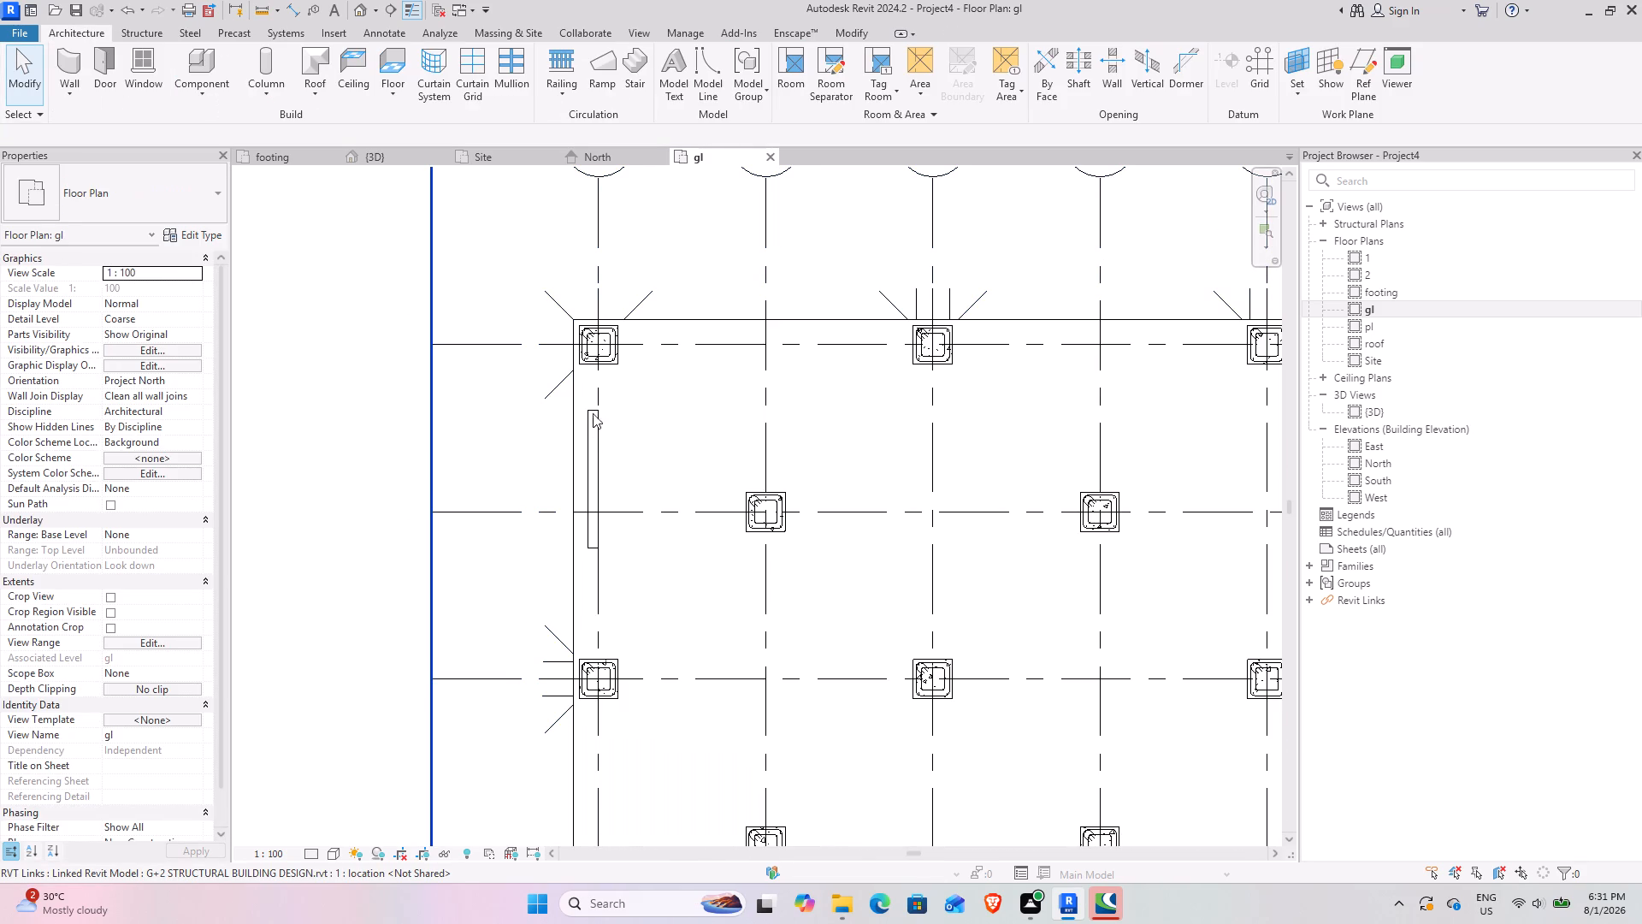
Open the 3D view to examine the linked structural model.
{"action": "left_click", "coordinate": [376, 161]}
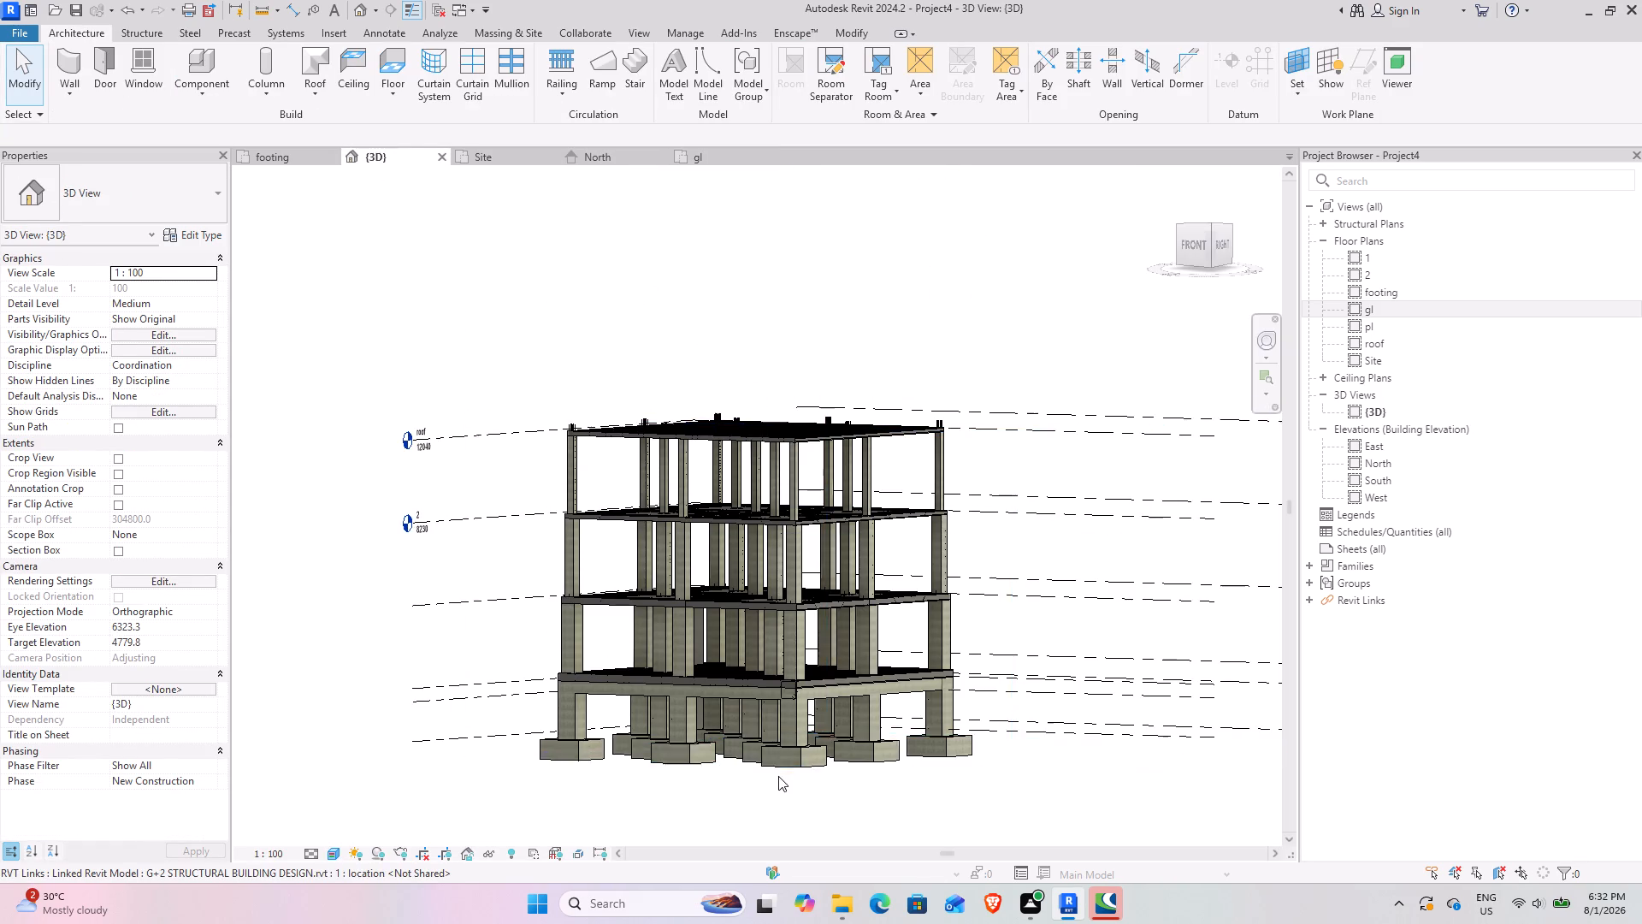
Examine the linked structural model's columns, slab edges and levels from several sides in 3D.
{"action": "middle_click_drag", "start_coordinate": [785, 720], "coordinate": [472, 694], "text": "shift"}
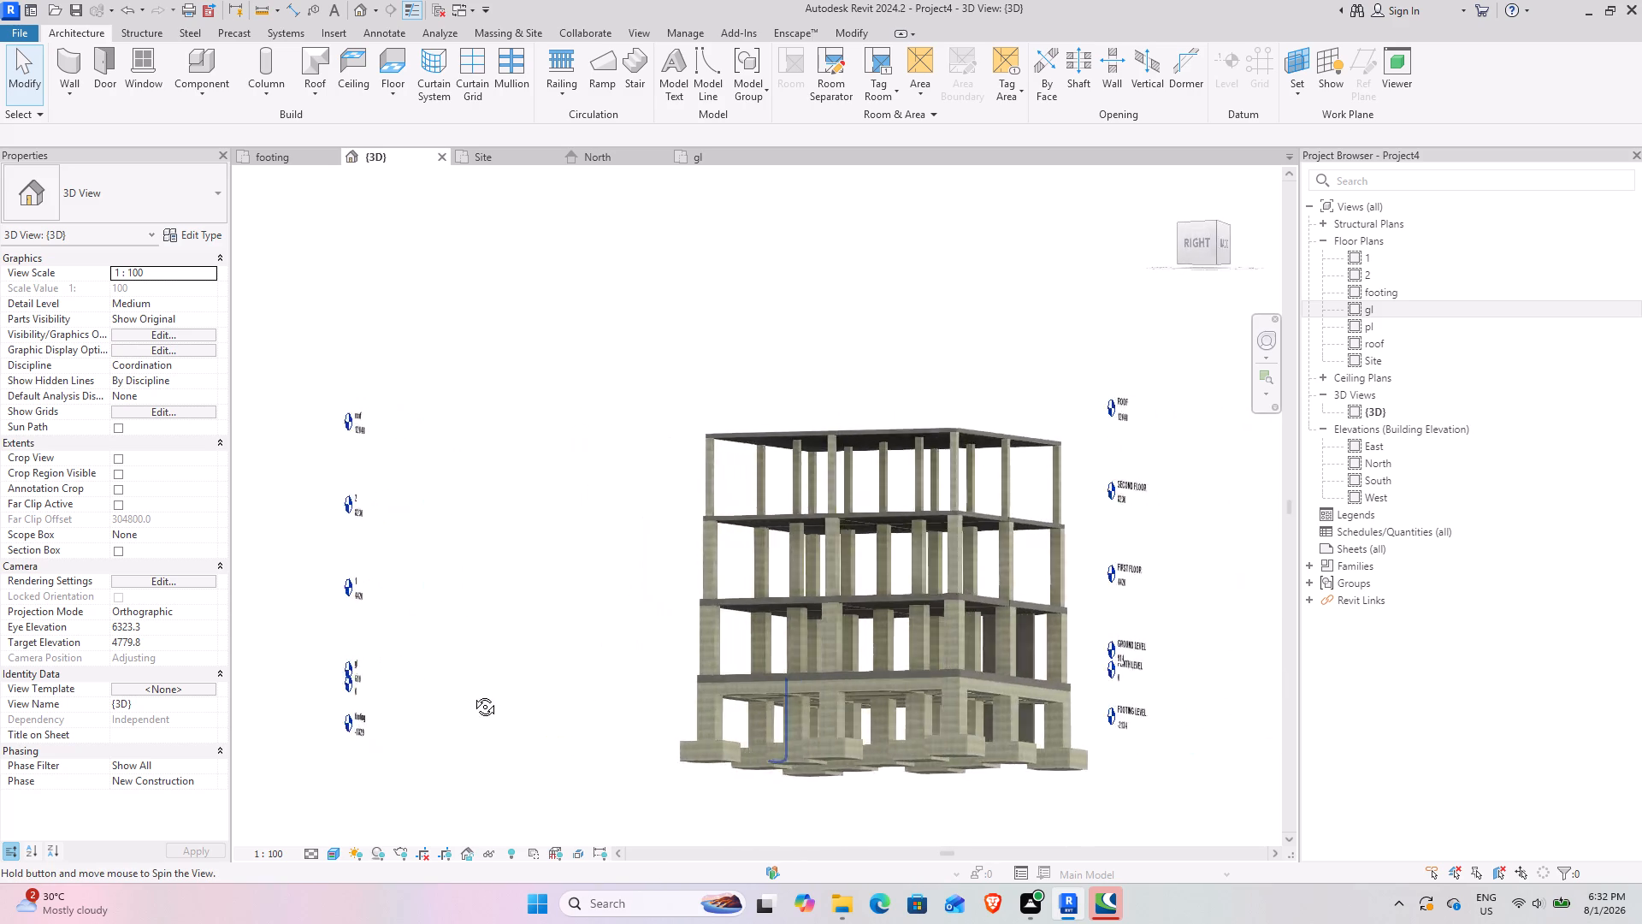
{"action": "middle_click_drag", "start_coordinate": [472, 694], "coordinate": [859, 760], "text": "shift"}
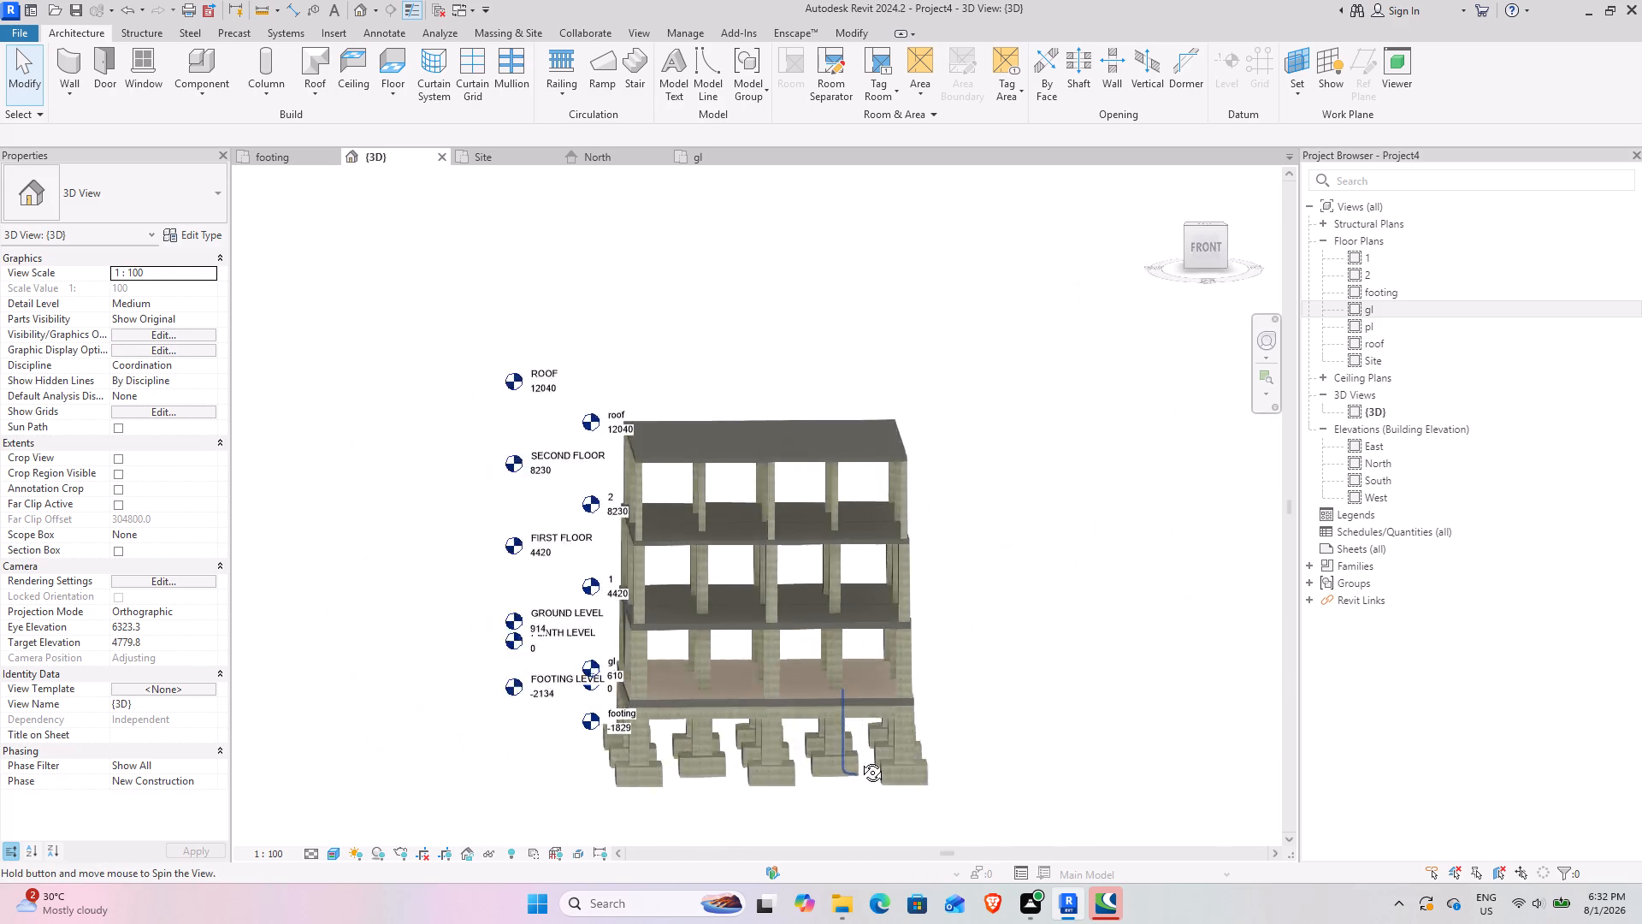
{"action": "middle_click_drag", "start_coordinate": [859, 760], "coordinate": [617, 834], "text": "shift"}
{"action": "scroll", "coordinate": [659, 625], "scroll_direction": "up", "scroll_amount": 3}
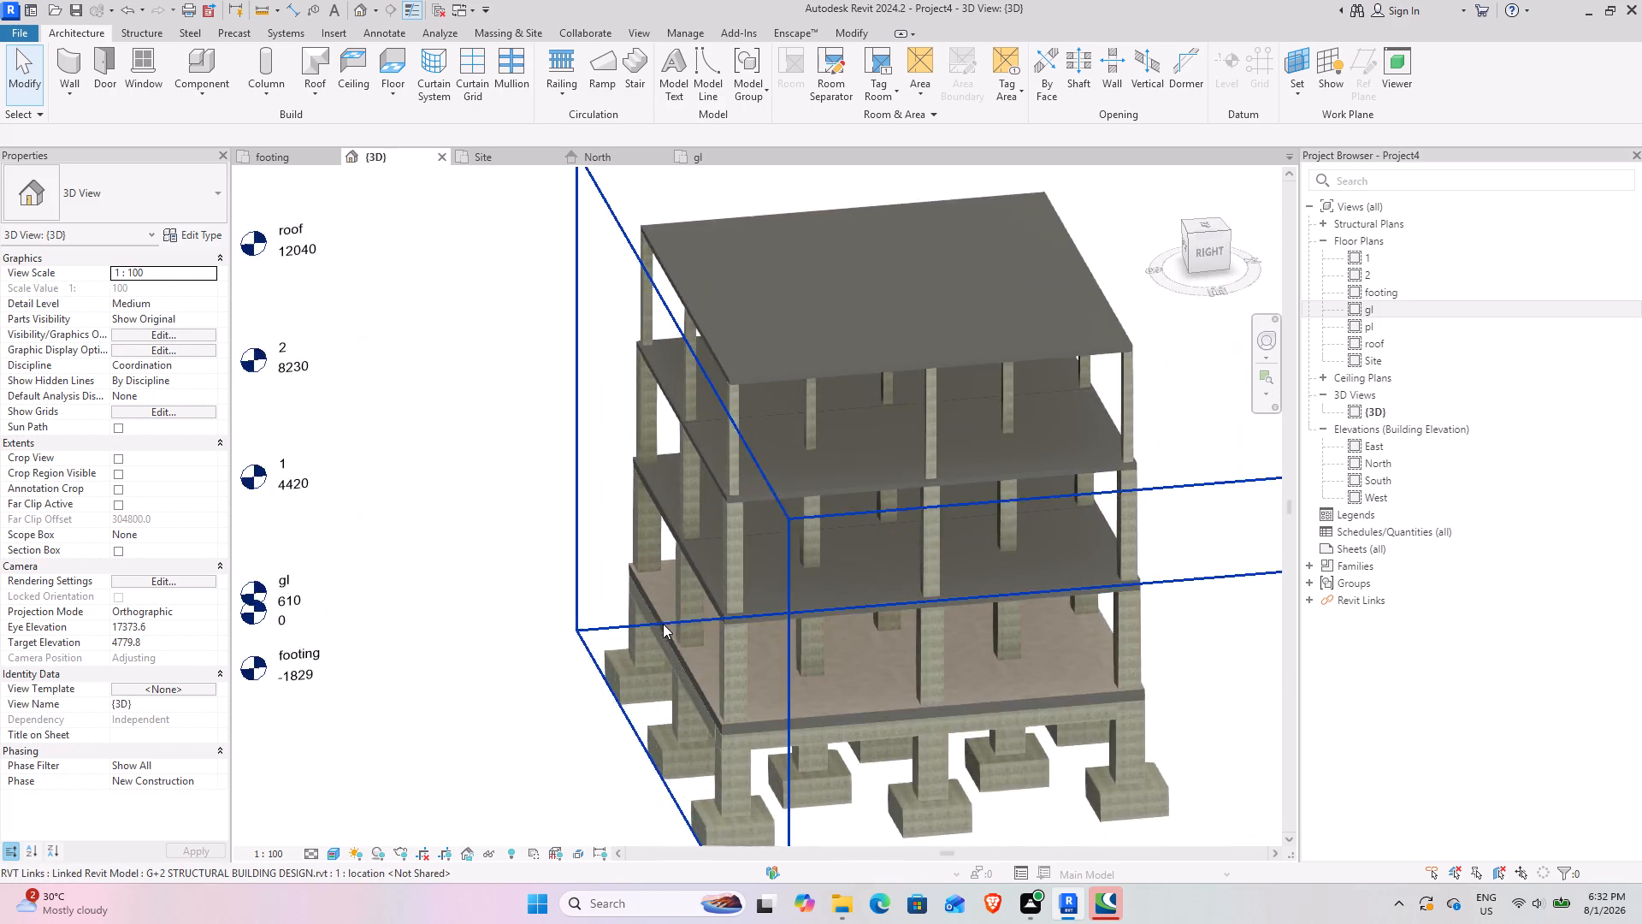
{"action": "scroll", "coordinate": [663, 624], "scroll_direction": "up", "scroll_amount": 8}
{"action": "middle_click_drag", "start_coordinate": [747, 698], "coordinate": [720, 700], "text": "shift"}
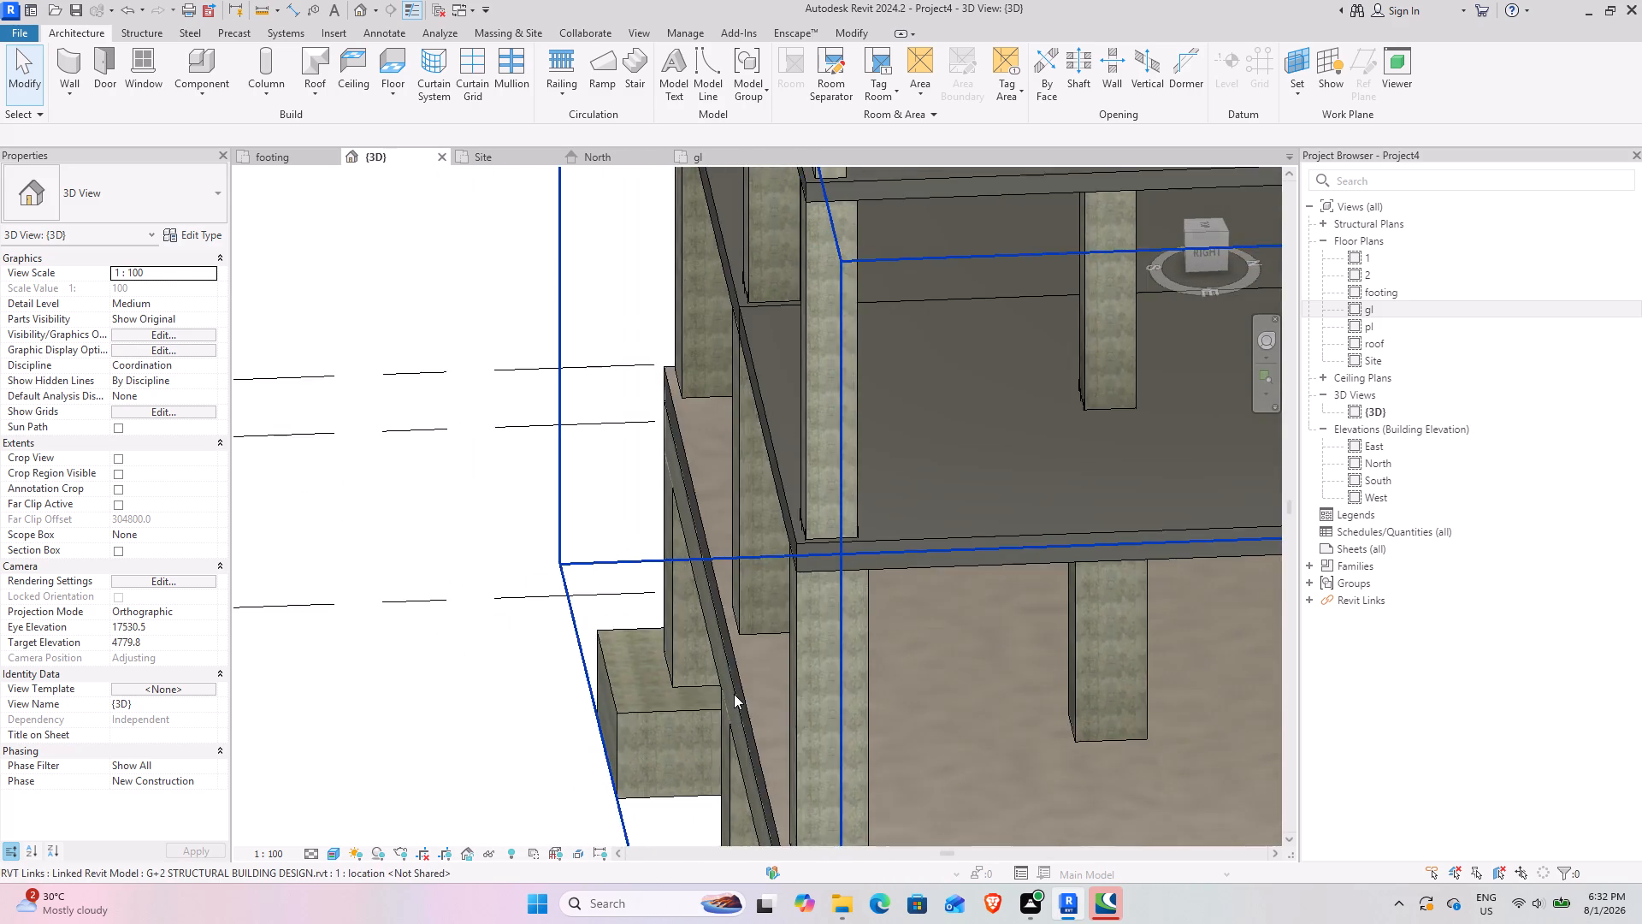
{"action": "scroll", "coordinate": [734, 694], "scroll_direction": "down", "scroll_amount": 3}
{"action": "middle_click_drag", "start_coordinate": [728, 690], "coordinate": [710, 677], "text": "shift"}
On the gl plan, draw a flipped Generic - 200mm wall along the slab edge beside grid 1, from the grid 6 corner to grid 10.
{"action": "left_click", "coordinate": [706, 160]}
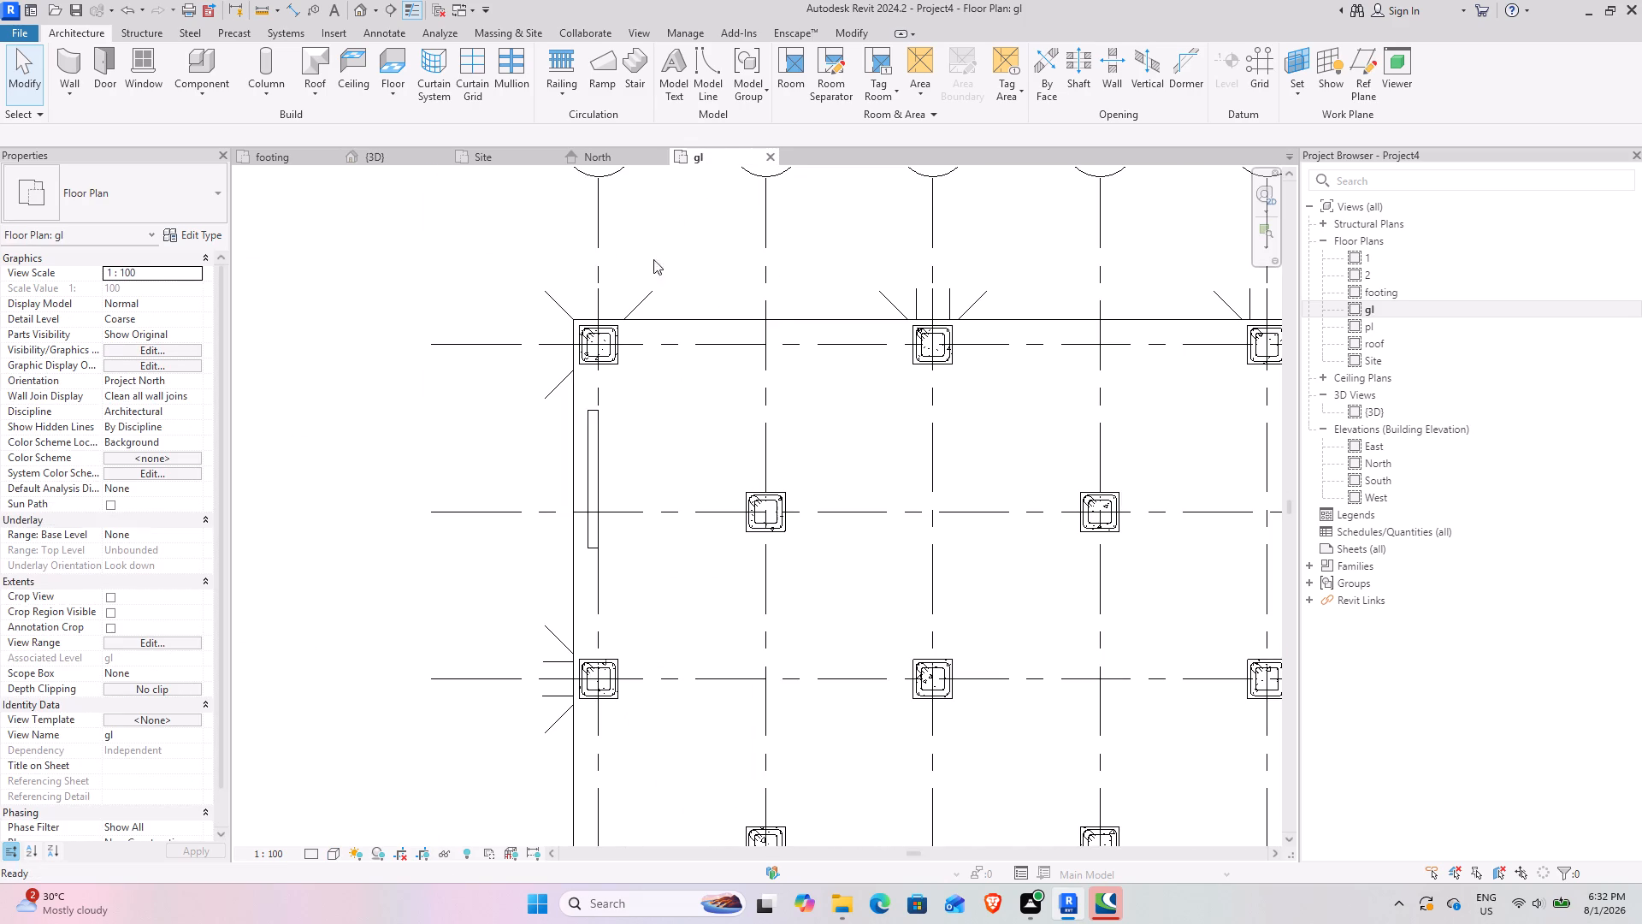
{"action": "left_click", "coordinate": [68, 59]}
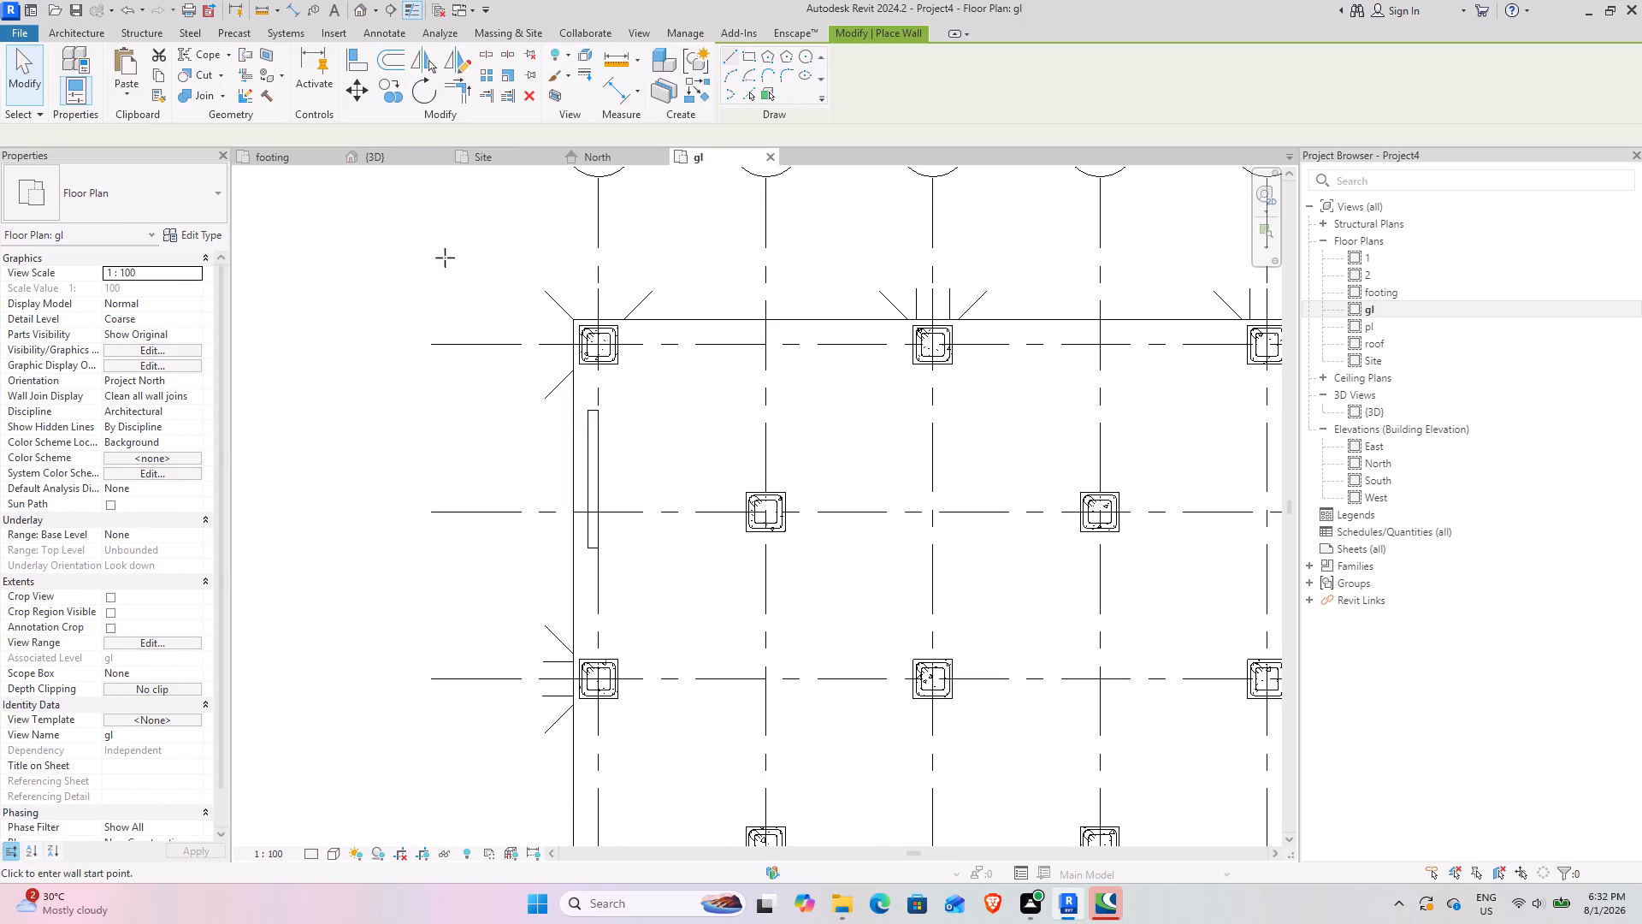
{"action": "left_click", "coordinate": [576, 320]}
{"action": "key", "text": "space"}
{"action": "scroll", "coordinate": [581, 597], "scroll_direction": "down", "scroll_amount": 3}
{"action": "middle_click_drag", "start_coordinate": [570, 594], "coordinate": [542, 352]}
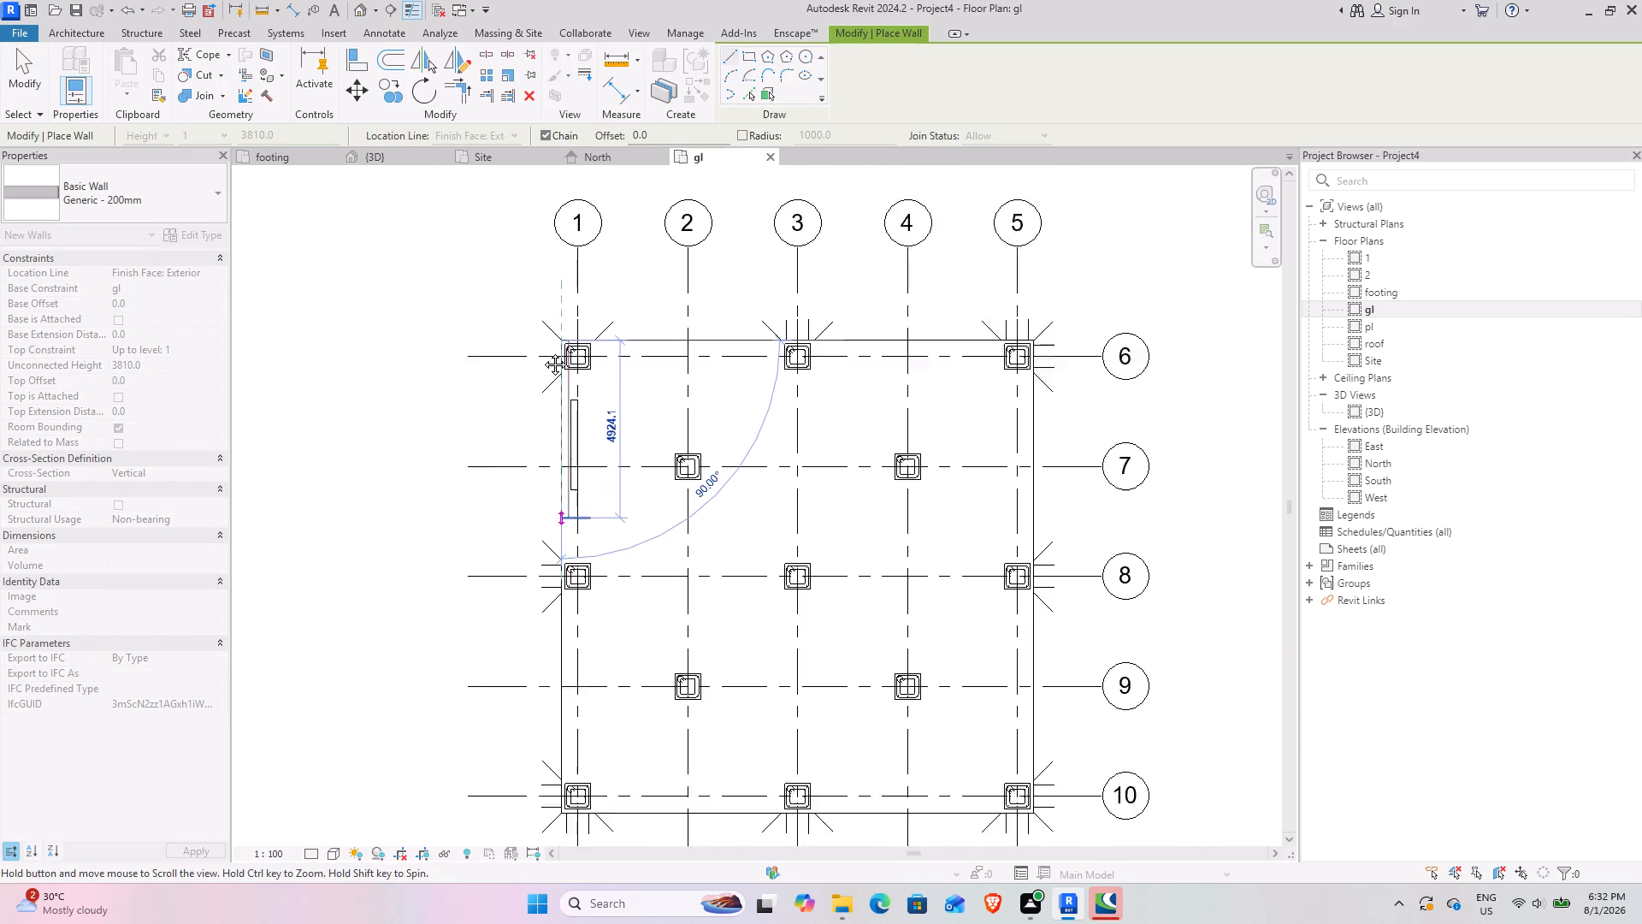
{"action": "middle_click_drag", "start_coordinate": [542, 352], "coordinate": [515, 214]}
{"action": "scroll", "coordinate": [509, 506], "scroll_direction": "up", "scroll_amount": 14}
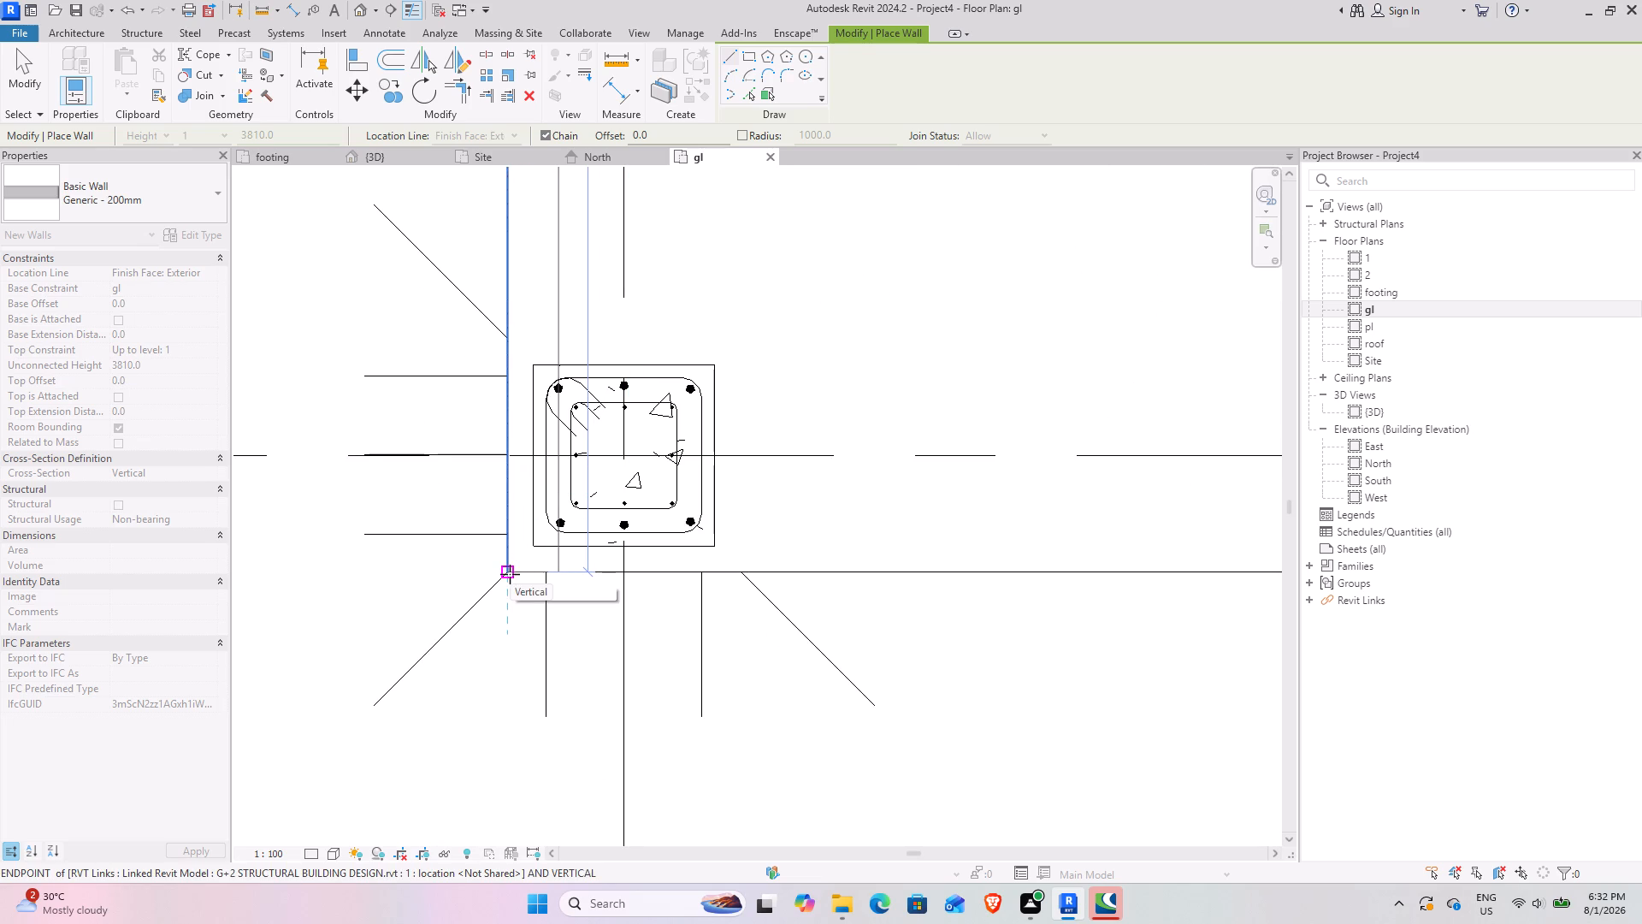
{"action": "left_click", "coordinate": [510, 574]}
Continue the wall chain along the slab edge beside grid 10 to the outer corner at grid 5.
{"action": "scroll", "coordinate": [1160, 590], "scroll_direction": "down", "scroll_amount": 4}
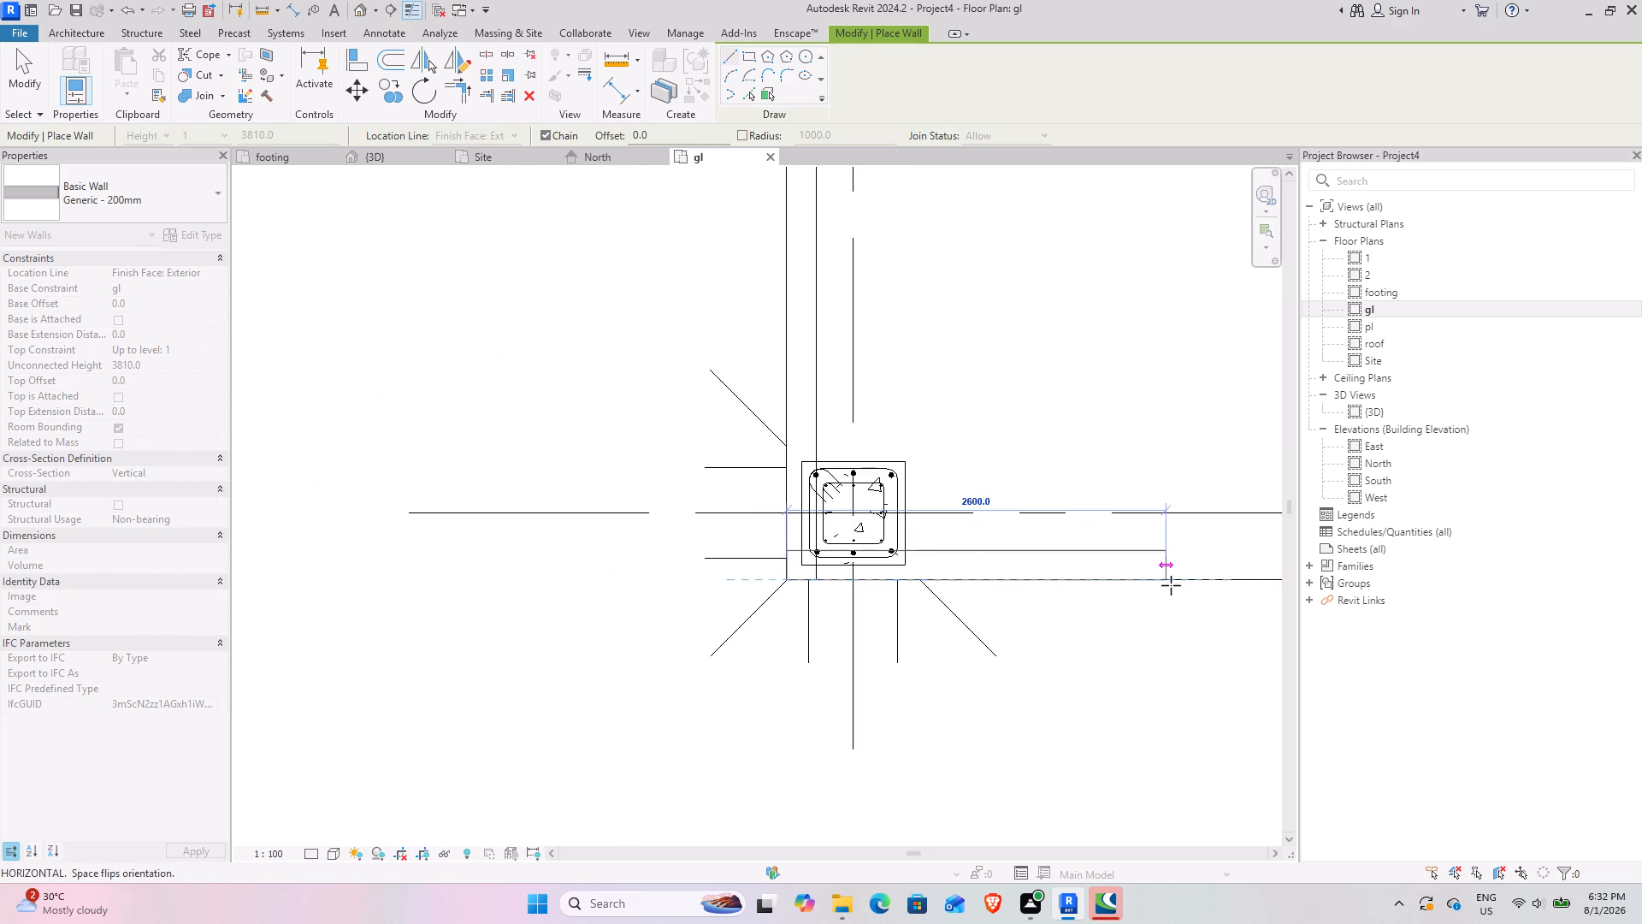
{"action": "middle_click_drag", "start_coordinate": [1163, 585], "coordinate": [437, 563]}
{"action": "scroll", "coordinate": [687, 566], "scroll_direction": "down", "scroll_amount": 3}
{"action": "middle_click_drag", "start_coordinate": [890, 573], "coordinate": [504, 541]}
{"action": "middle_click_drag", "start_coordinate": [942, 541], "coordinate": [652, 525]}
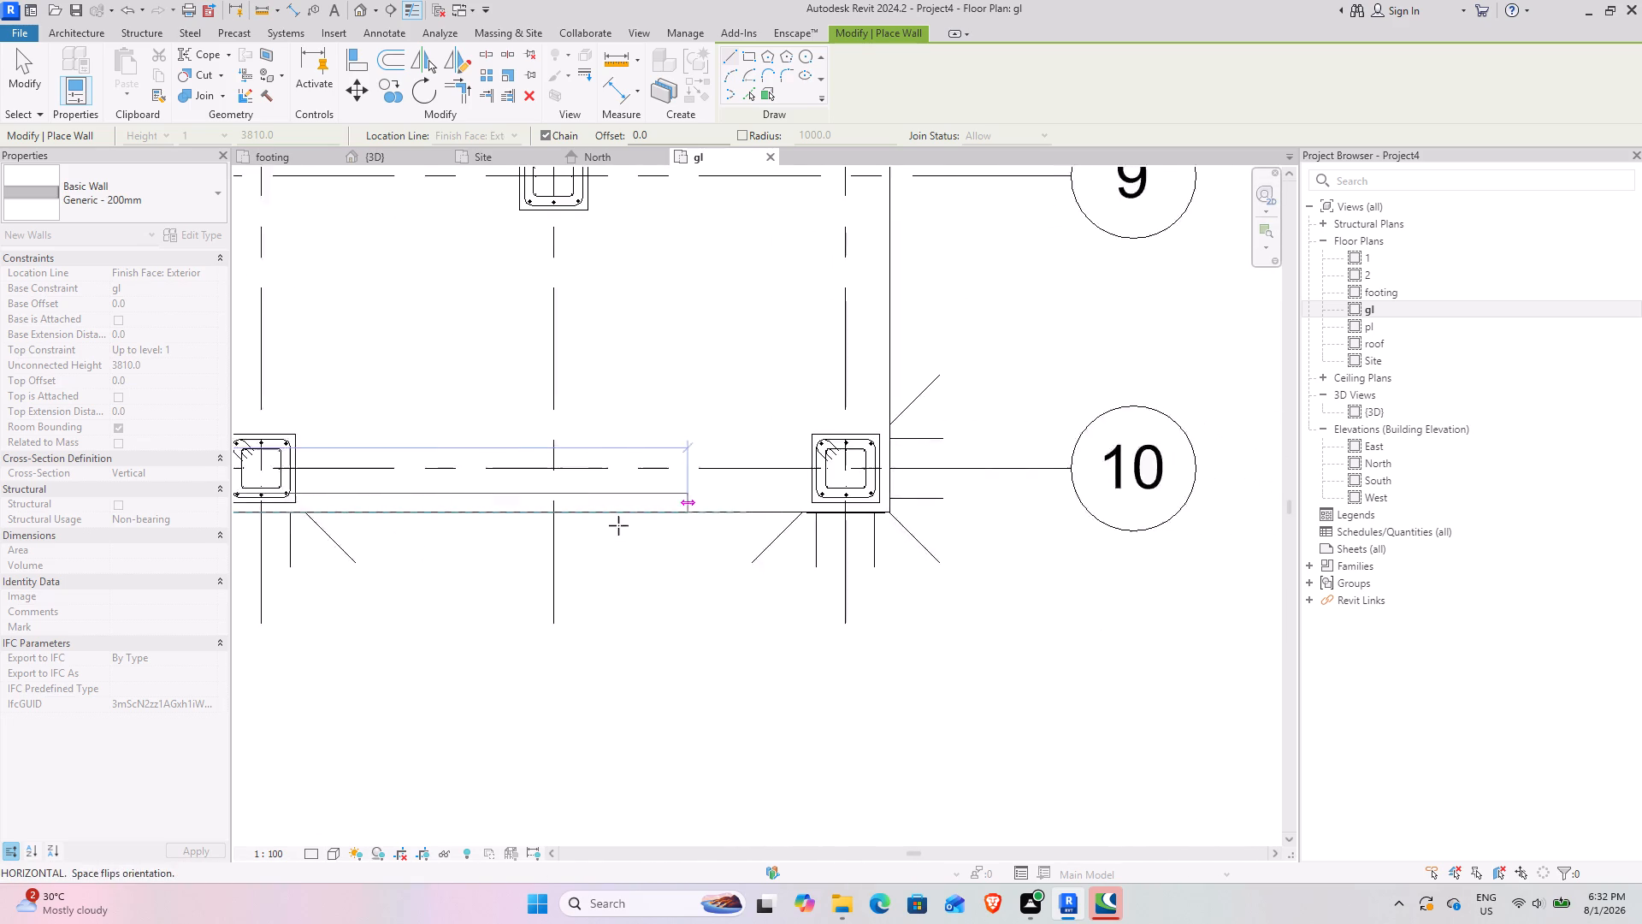
{"action": "scroll", "coordinate": [881, 506], "scroll_direction": "up", "scroll_amount": 6}
{"action": "left_click", "coordinate": [824, 526]}
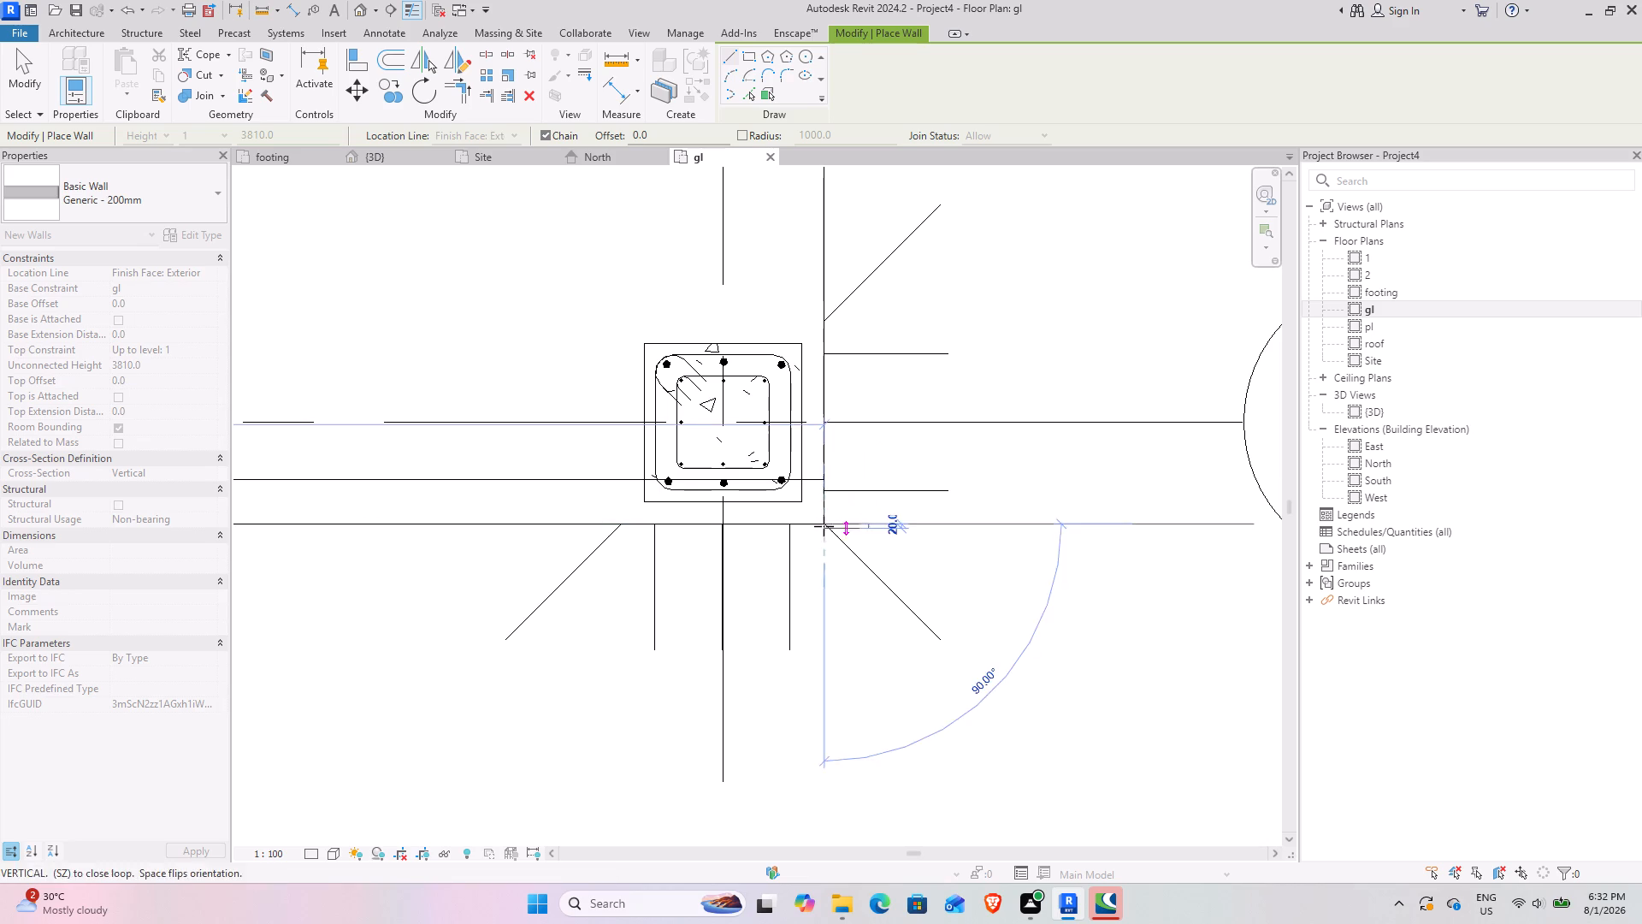
Continue the wall chain along the slab edge beside grid 5 to the outer corner at grid 6.
{"action": "scroll", "coordinate": [819, 328], "scroll_direction": "down", "scroll_amount": 12}
{"action": "middle_click_drag", "start_coordinate": [820, 336], "coordinate": [744, 803]}
{"action": "middle_click_drag", "start_coordinate": [735, 442], "coordinate": [737, 635]}
{"action": "scroll", "coordinate": [730, 342], "scroll_direction": "up", "scroll_amount": 12}
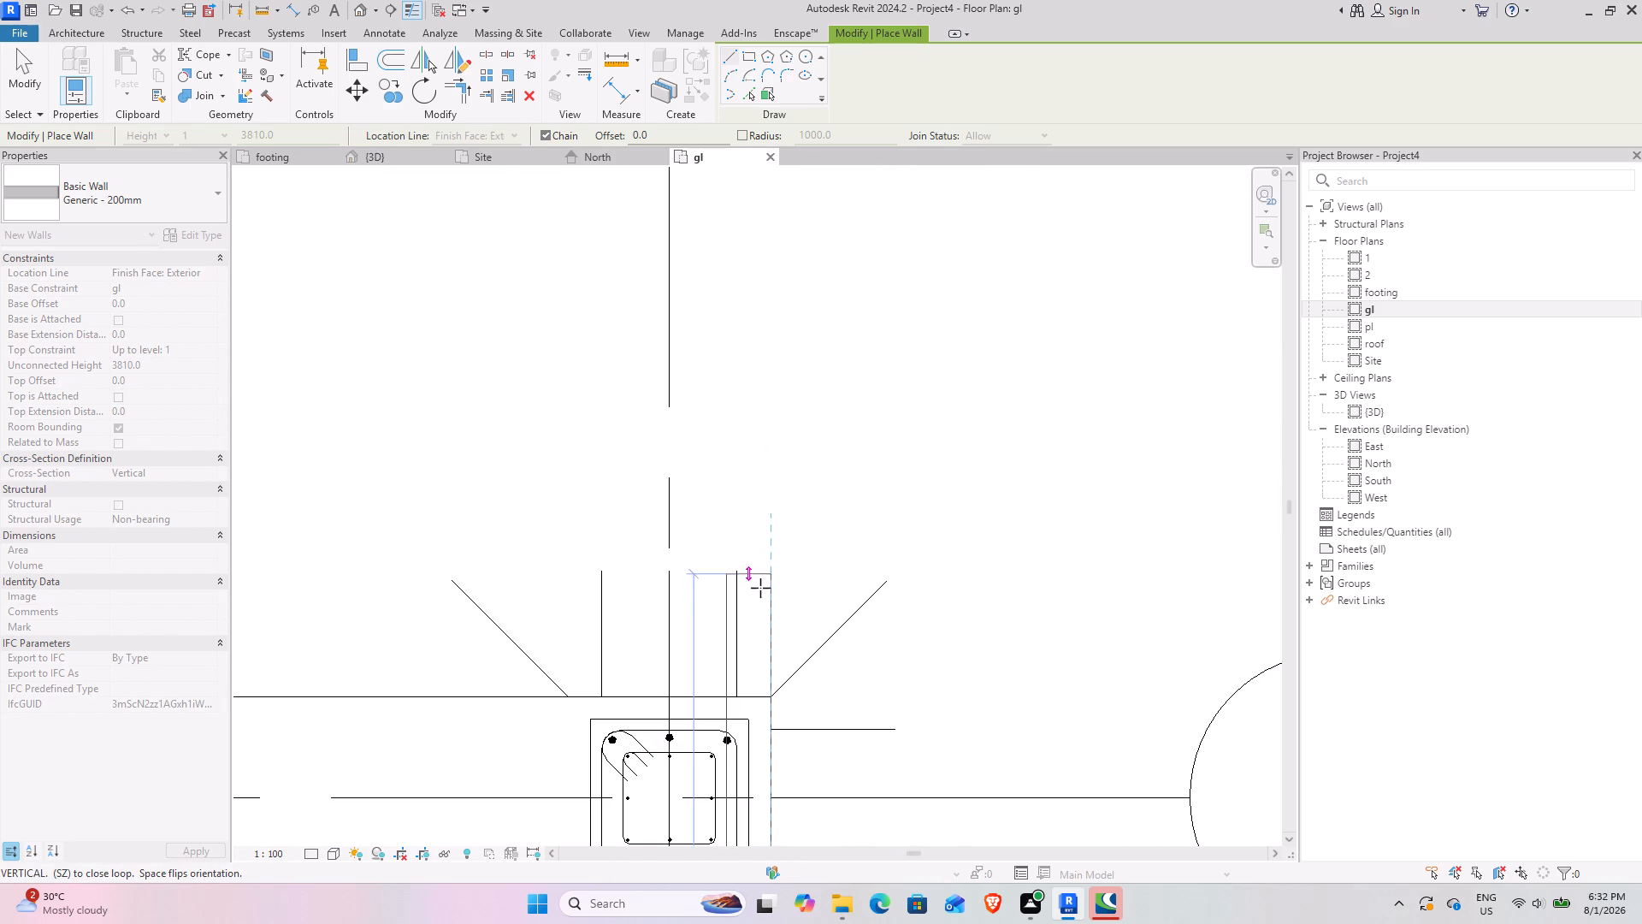
{"action": "left_click", "coordinate": [774, 702]}
Close the perimeter wall loop along the slab edge beside grid 6, back to the starting corner at grid 1.
{"action": "scroll", "coordinate": [718, 668], "scroll_direction": "down", "scroll_amount": 4}
{"action": "middle_click_drag", "start_coordinate": [704, 664], "coordinate": [868, 627]}
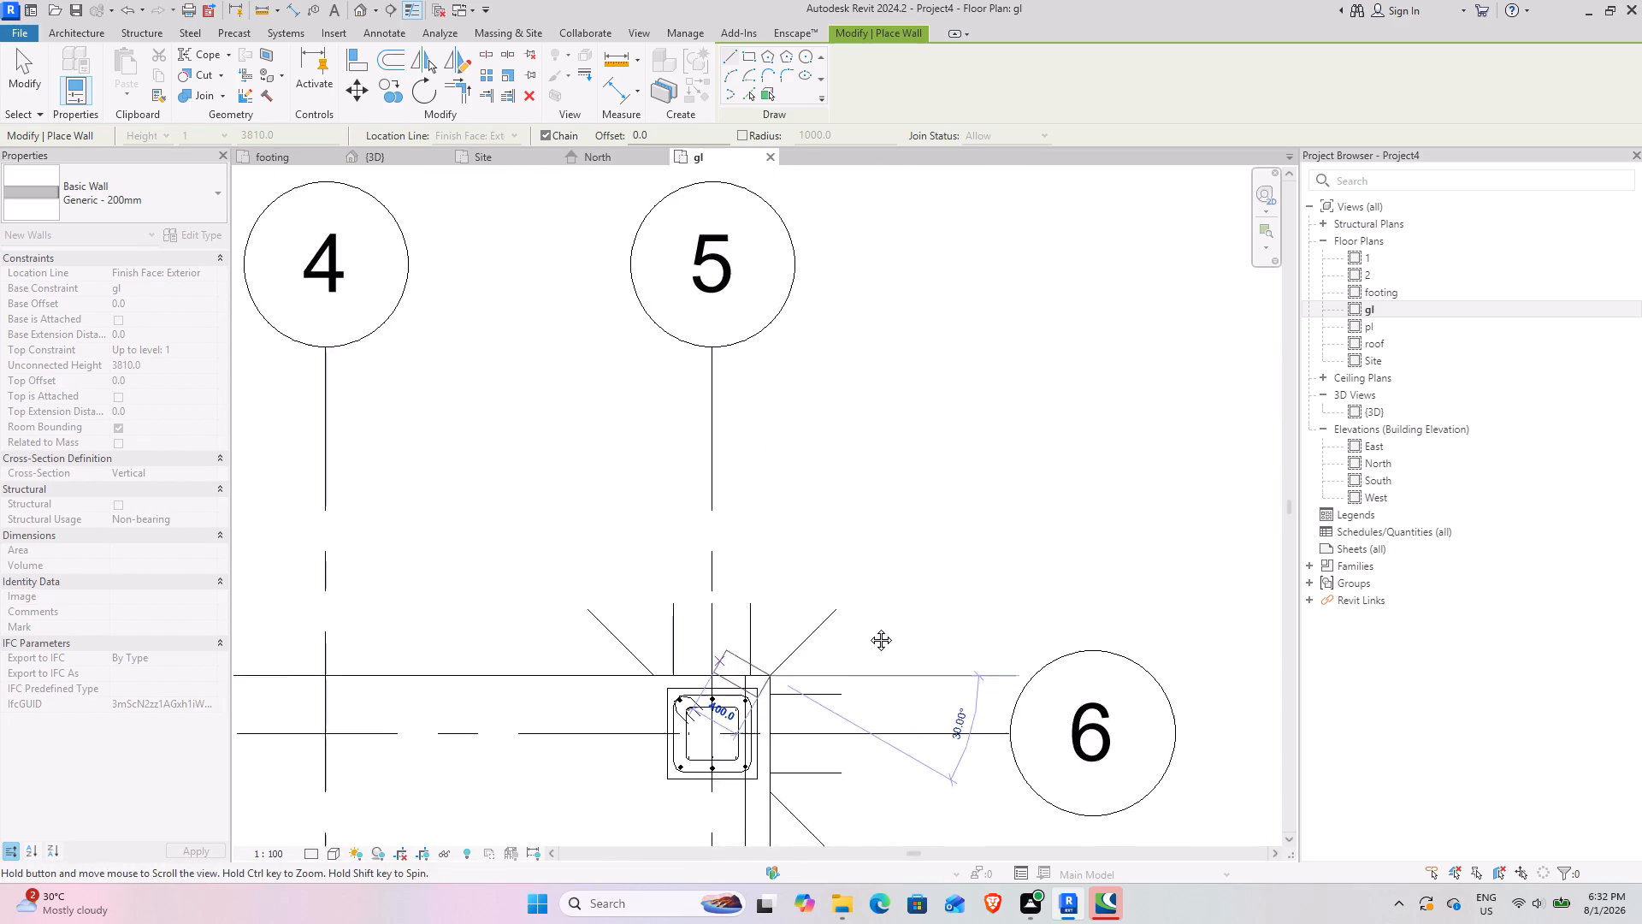
{"action": "middle_click_drag", "start_coordinate": [868, 627], "coordinate": [1273, 592]}
{"action": "middle_click_drag", "start_coordinate": [585, 587], "coordinate": [1089, 582]}
{"action": "middle_click_drag", "start_coordinate": [540, 620], "coordinate": [1212, 615]}
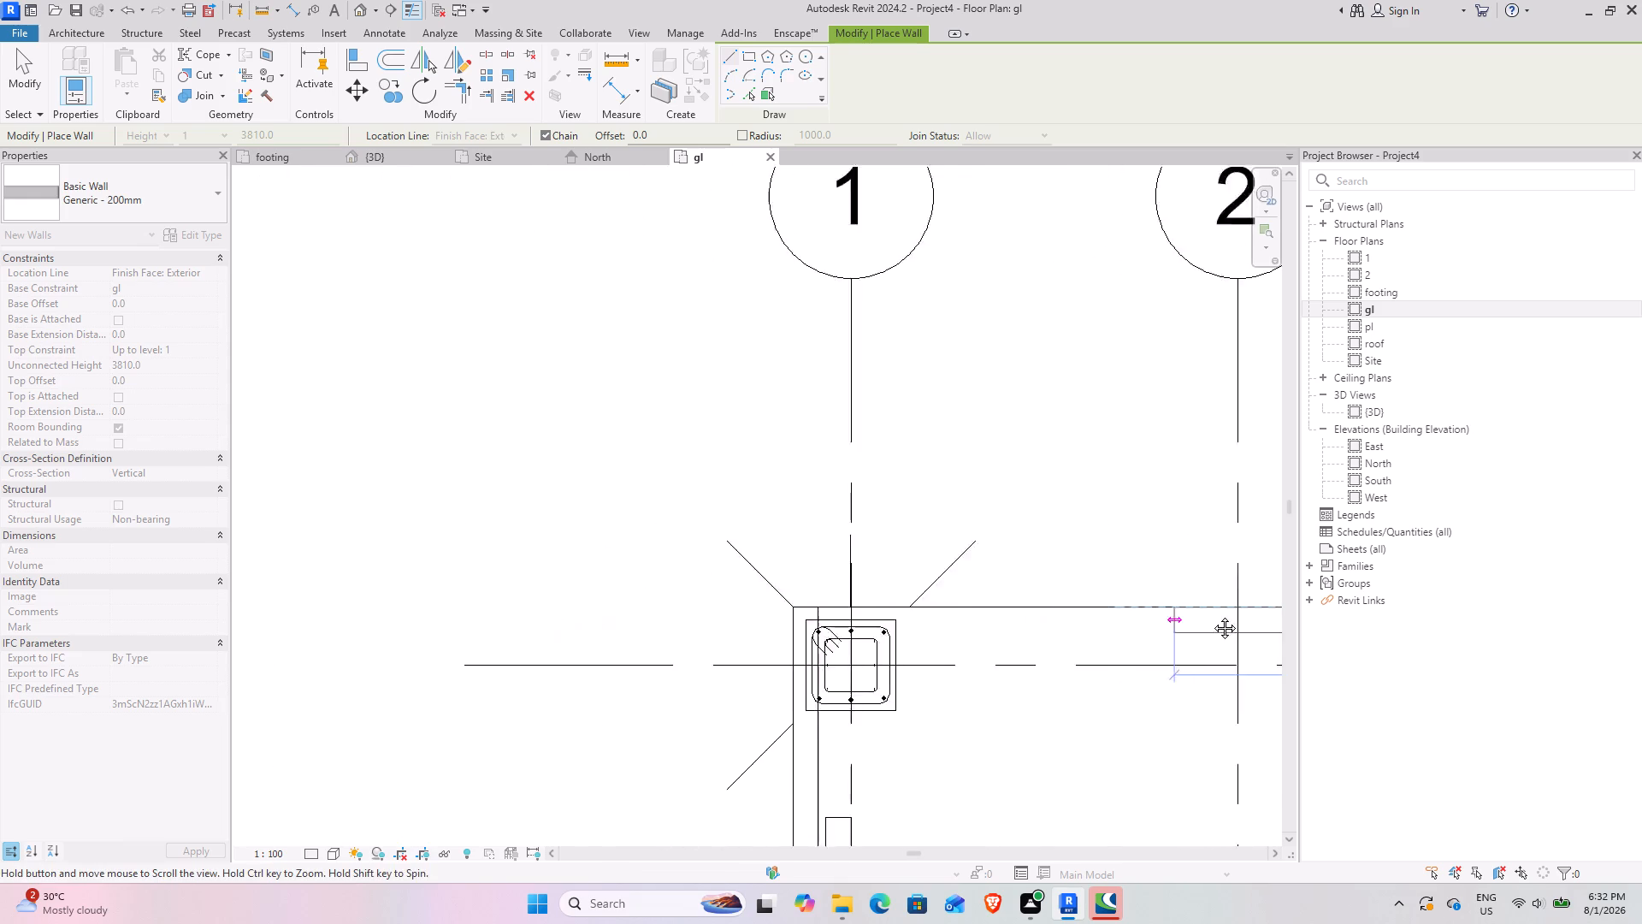
{"action": "middle_click_drag", "start_coordinate": [1212, 615], "coordinate": [1214, 614]}
{"action": "left_click", "coordinate": [831, 603]}
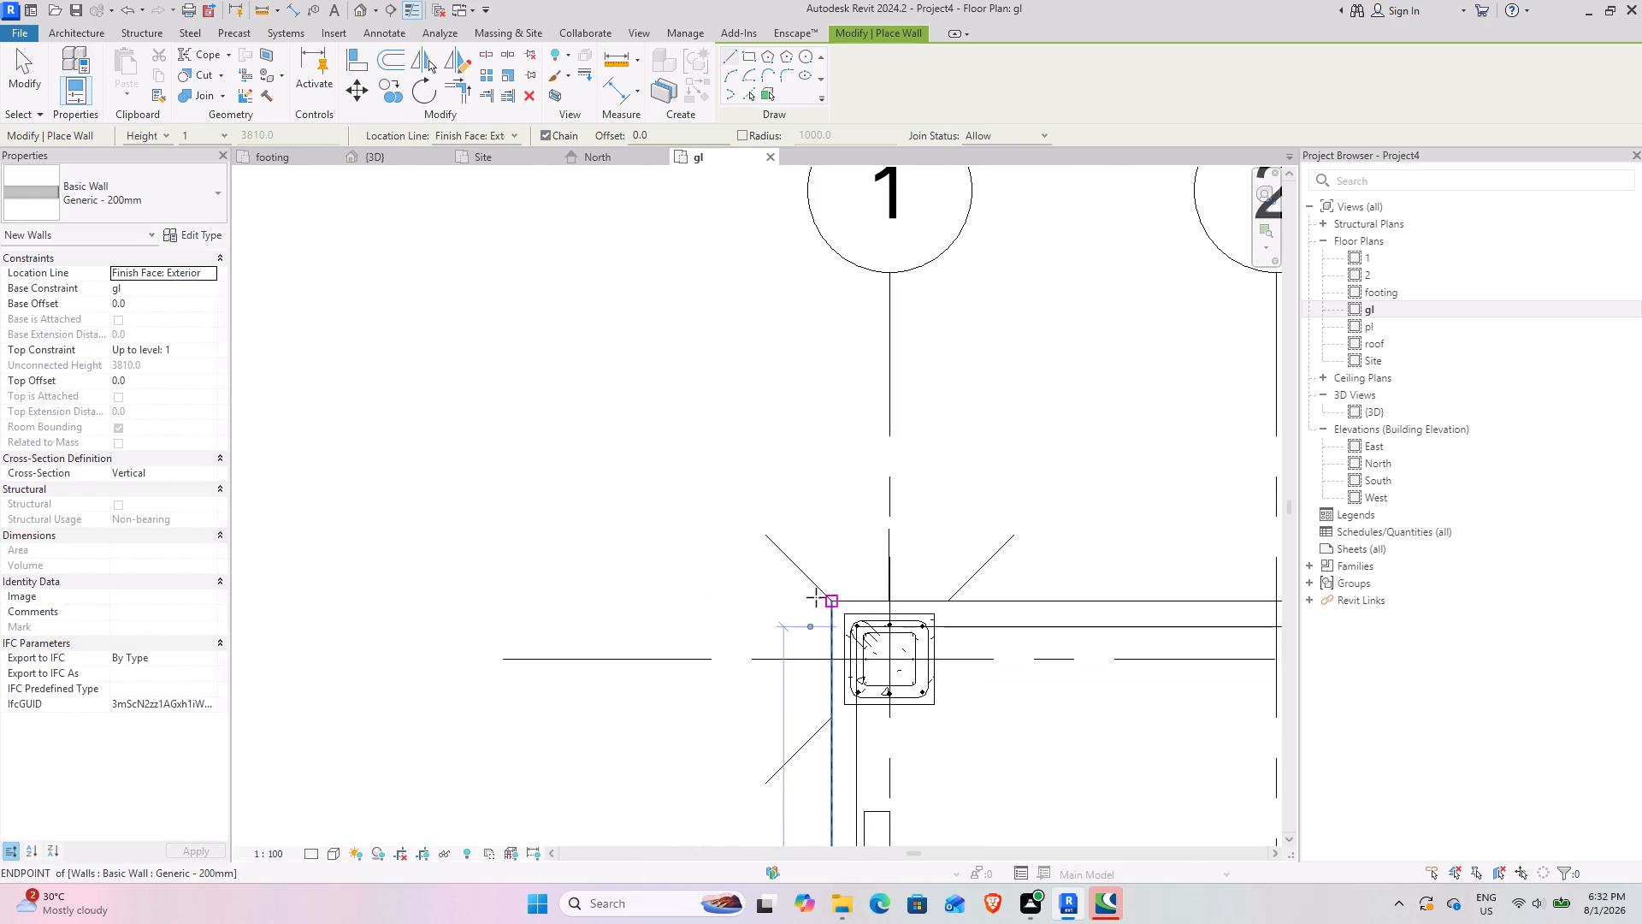
Examine the new ground-floor perimeter walls around the linked structure from all sides in 3D, and exit the Wall tool.
{"action": "left_click", "coordinate": [397, 159]}
{"action": "scroll", "coordinate": [752, 607], "scroll_direction": "down", "scroll_amount": 8}
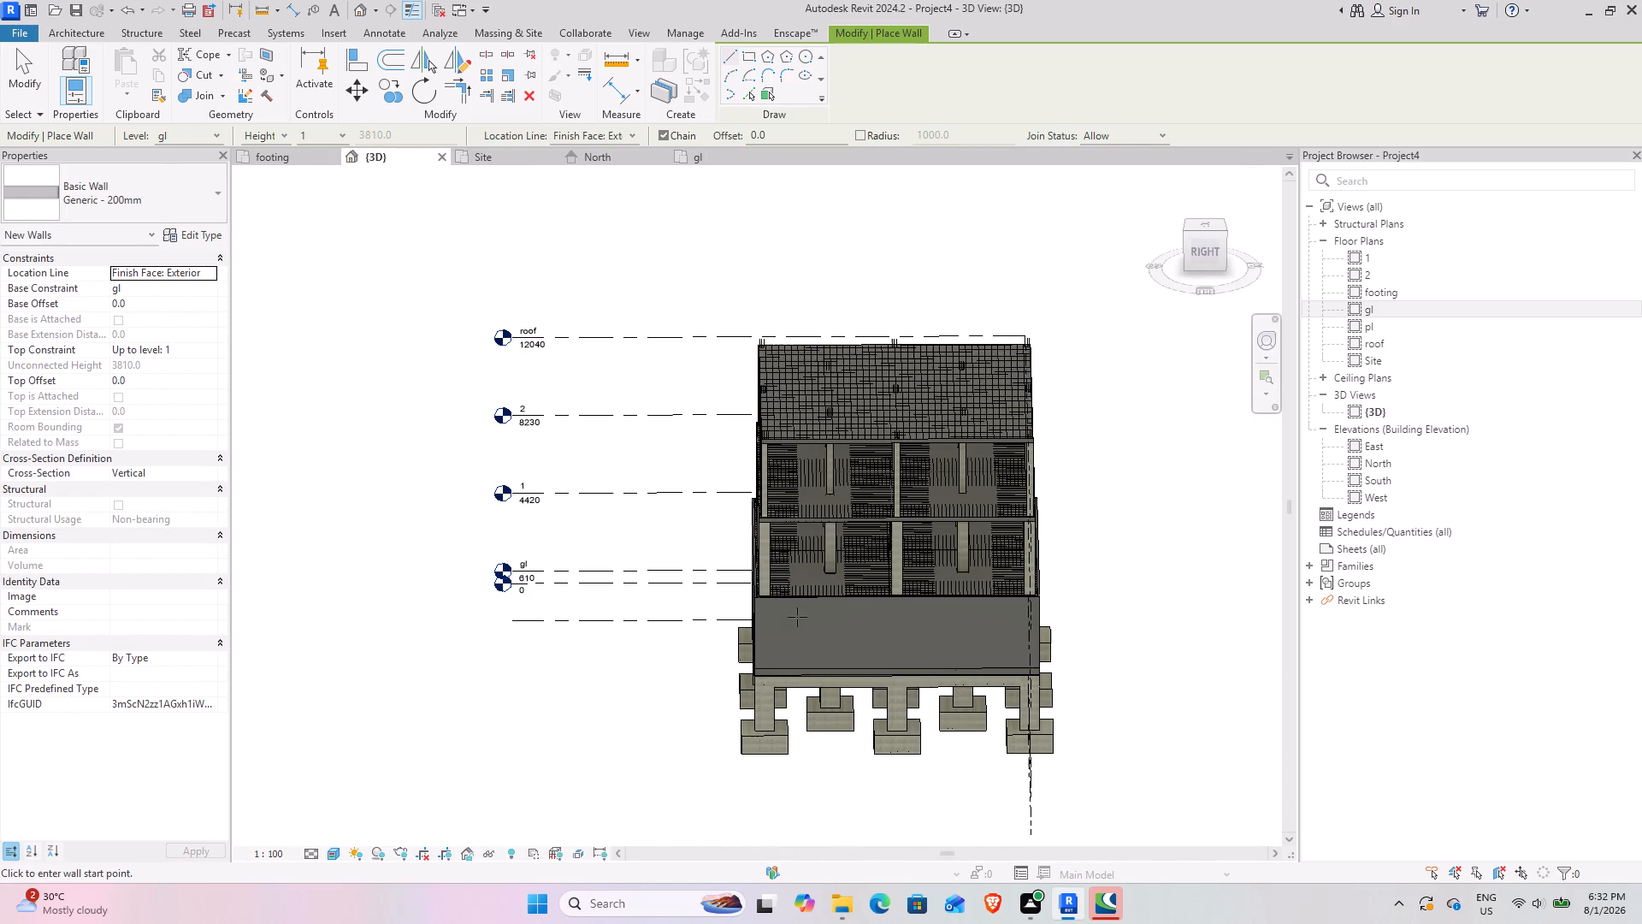
{"action": "middle_click_drag", "start_coordinate": [795, 619], "coordinate": [685, 631], "text": "shift"}
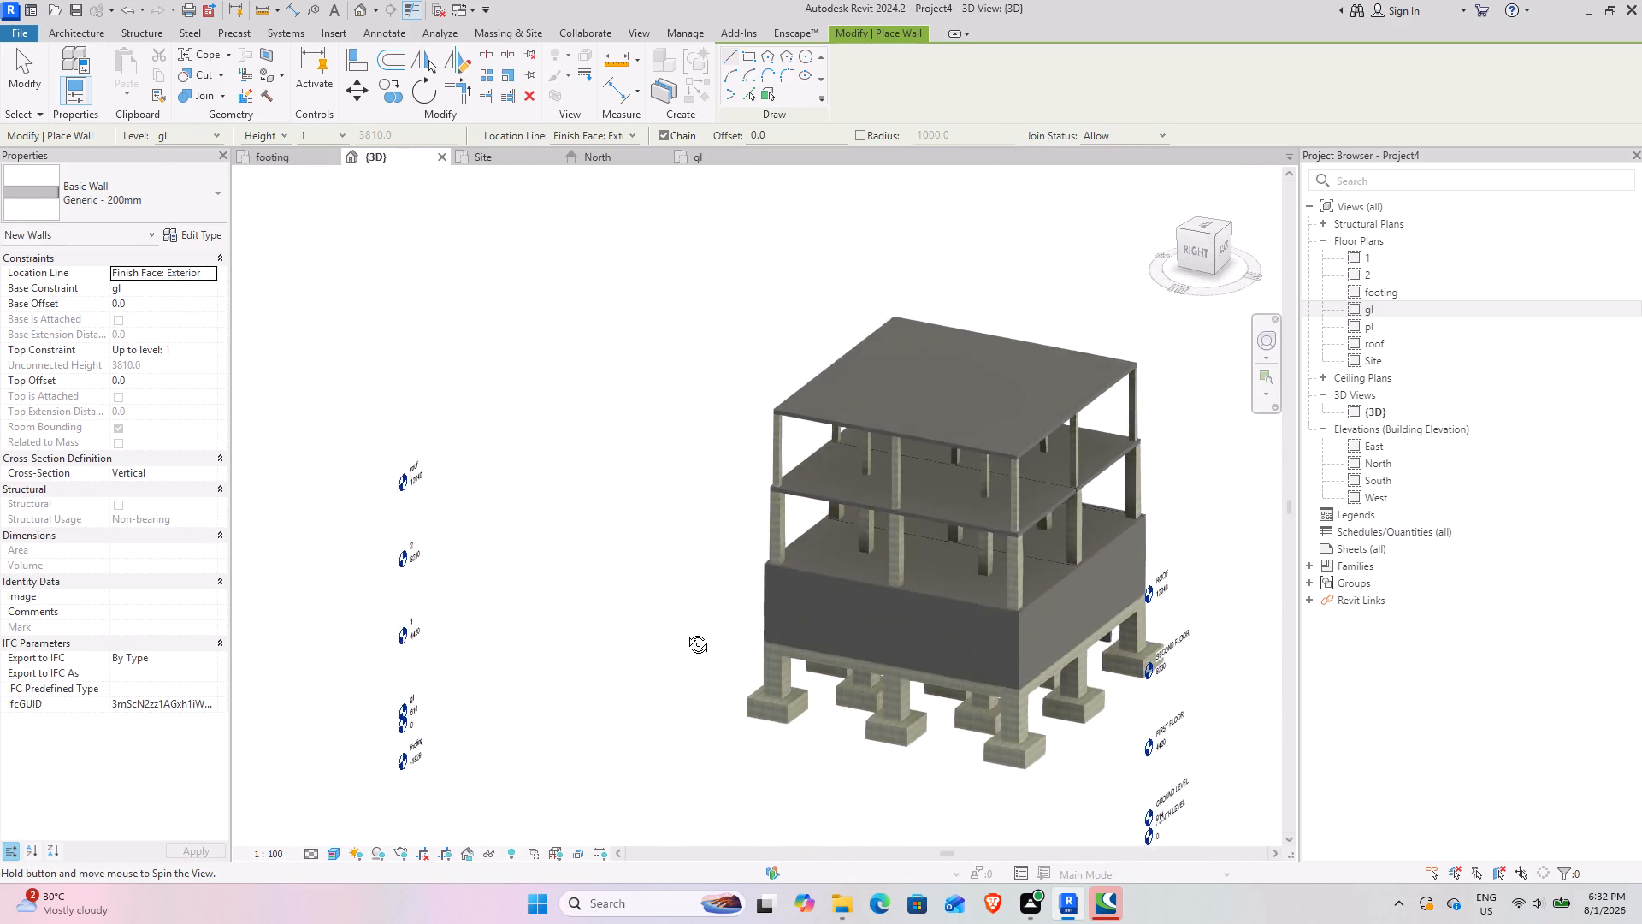
{"action": "middle_click_drag", "start_coordinate": [685, 631], "coordinate": [605, 585], "text": "shift"}
{"action": "middle_click_drag", "start_coordinate": [864, 682], "coordinate": [883, 814], "text": "shift"}
{"action": "scroll", "coordinate": [927, 622], "scroll_direction": "down", "scroll_amount": 4}
{"action": "middle_click_drag", "start_coordinate": [1028, 615], "coordinate": [1174, 725], "text": "shift"}
{"action": "middle_click_drag", "start_coordinate": [1107, 692], "coordinate": [1048, 669]}
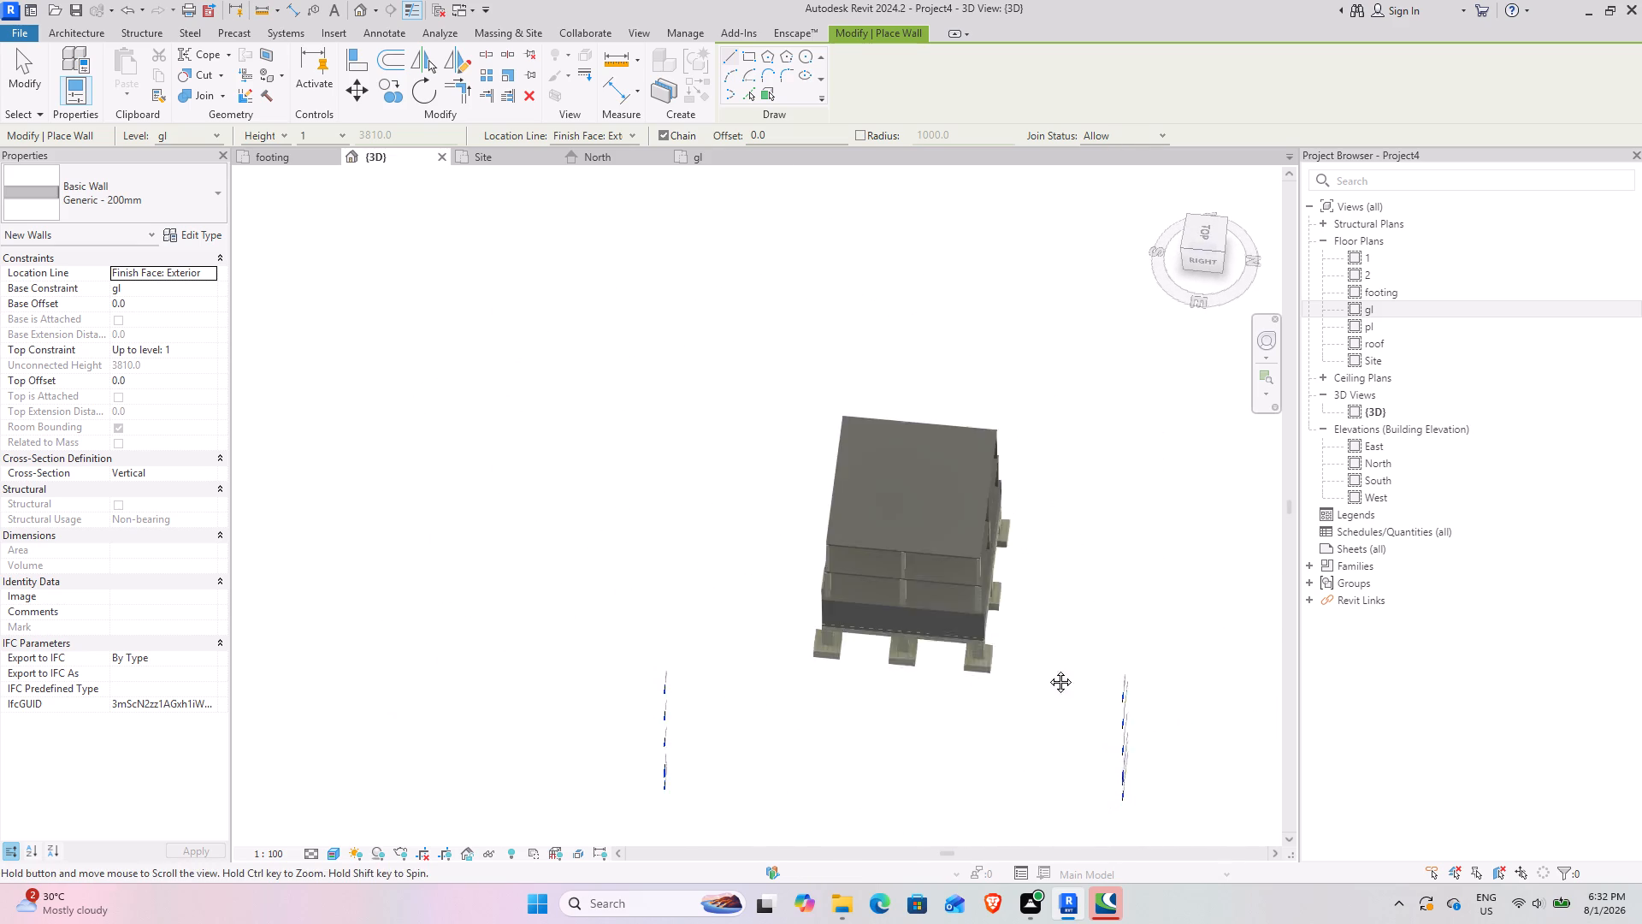
{"action": "middle_click_drag", "start_coordinate": [1048, 669], "coordinate": [794, 560]}
{"action": "middle_click_drag", "start_coordinate": [772, 591], "coordinate": [522, 528], "text": "shift"}
{"action": "middle_click_drag", "start_coordinate": [737, 614], "coordinate": [644, 565]}
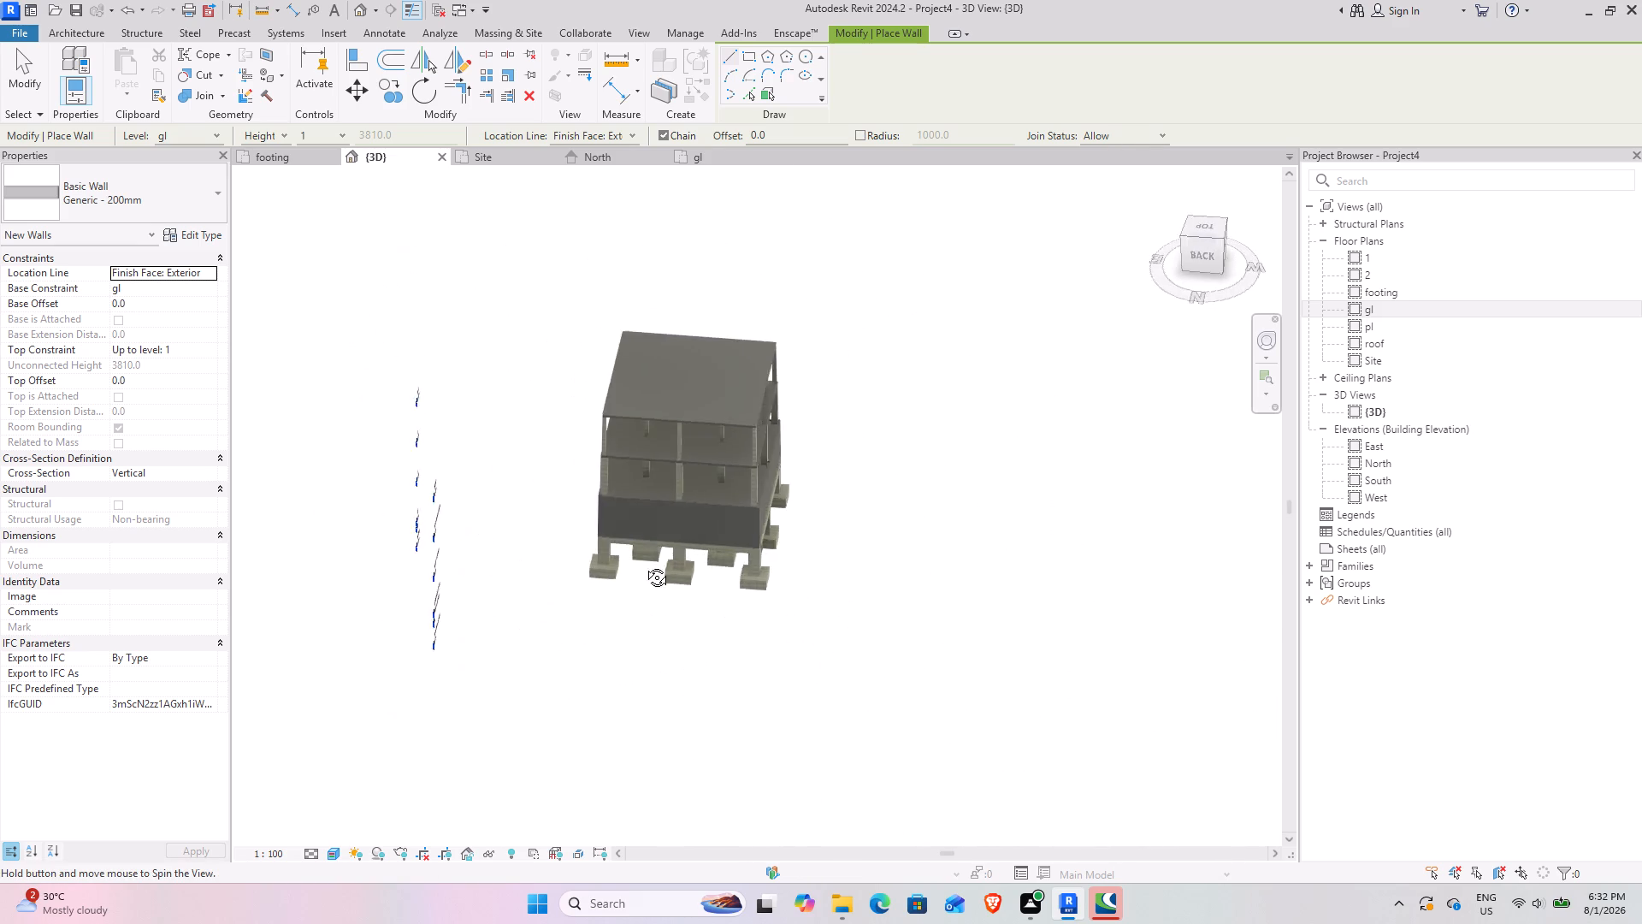
{"action": "middle_click_drag", "start_coordinate": [644, 565], "coordinate": [660, 609]}
{"action": "scroll", "coordinate": [691, 542], "scroll_direction": "down", "scroll_amount": 6}
{"action": "scroll", "coordinate": [772, 554], "scroll_direction": "down", "scroll_amount": 4}
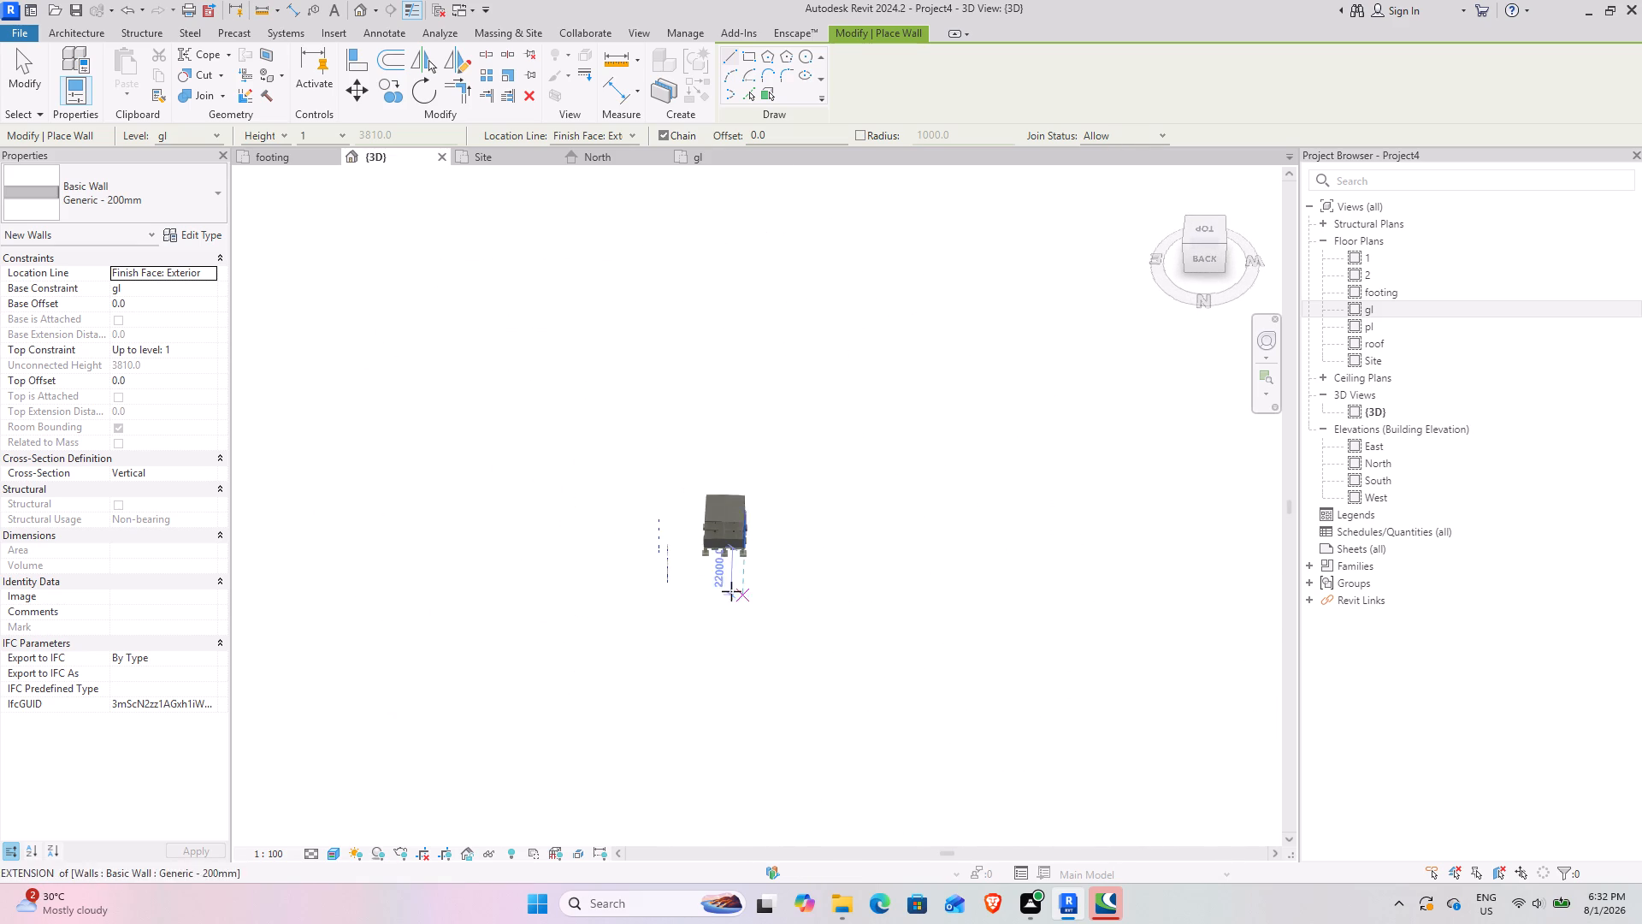
{"action": "left_click", "coordinate": [28, 71]}
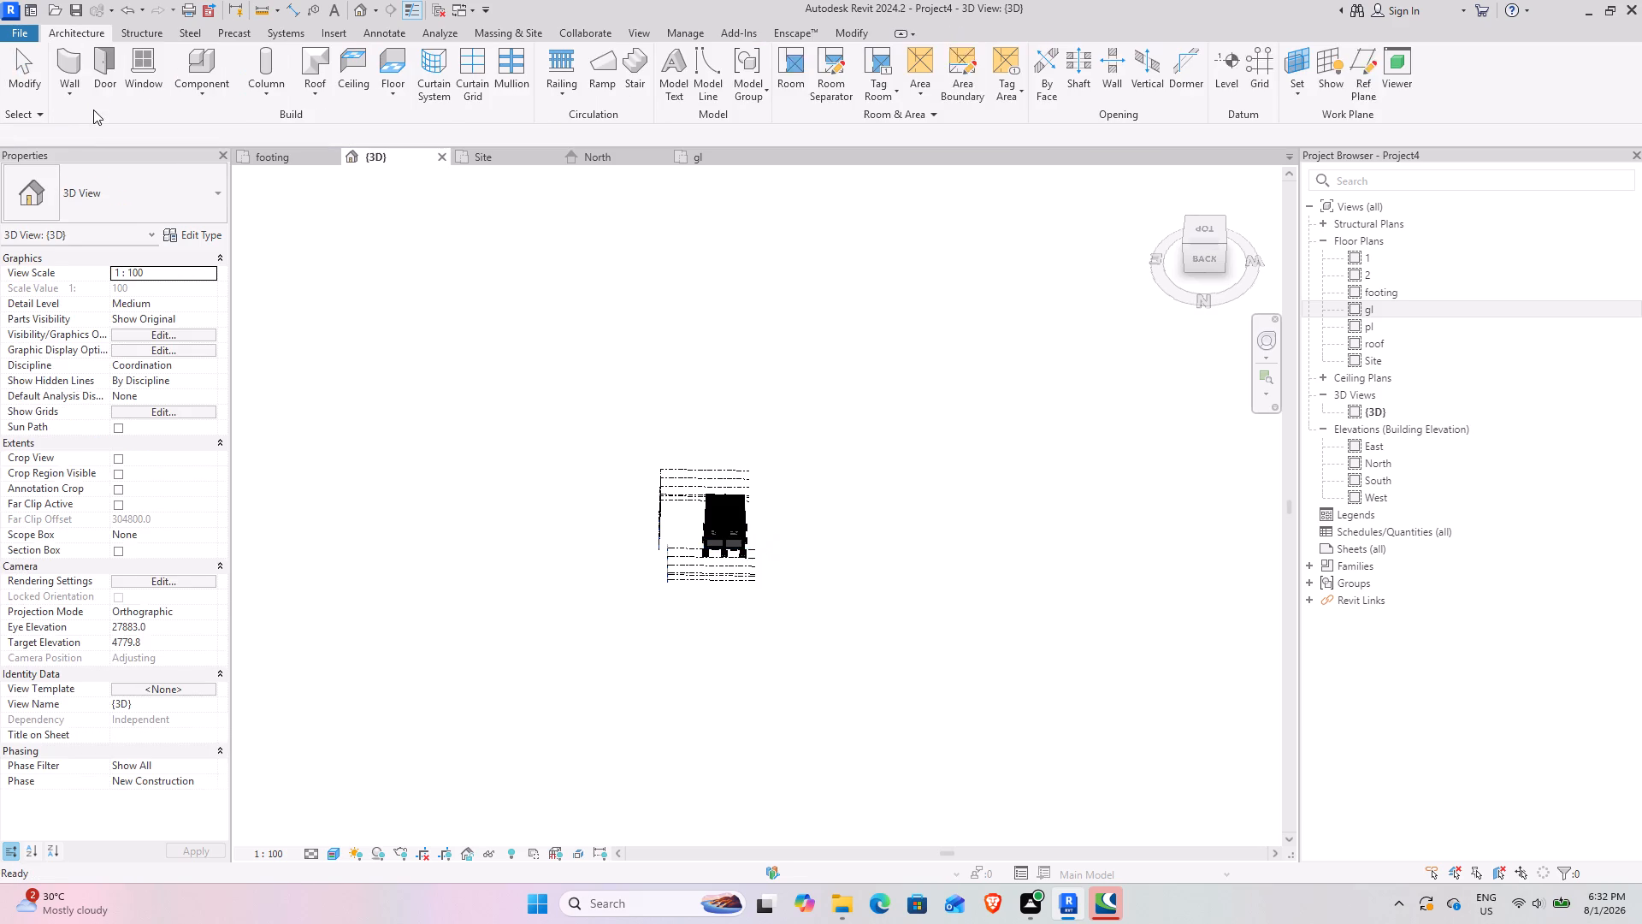
{"action": "scroll", "coordinate": [746, 643], "scroll_direction": "up", "scroll_amount": 7}
{"action": "middle_click_drag", "start_coordinate": [760, 566], "coordinate": [584, 556], "text": "shift"}
{"action": "middle_click_drag", "start_coordinate": [583, 557], "coordinate": [552, 543]}
{"action": "scroll", "coordinate": [527, 358], "scroll_direction": "up", "scroll_amount": 3}
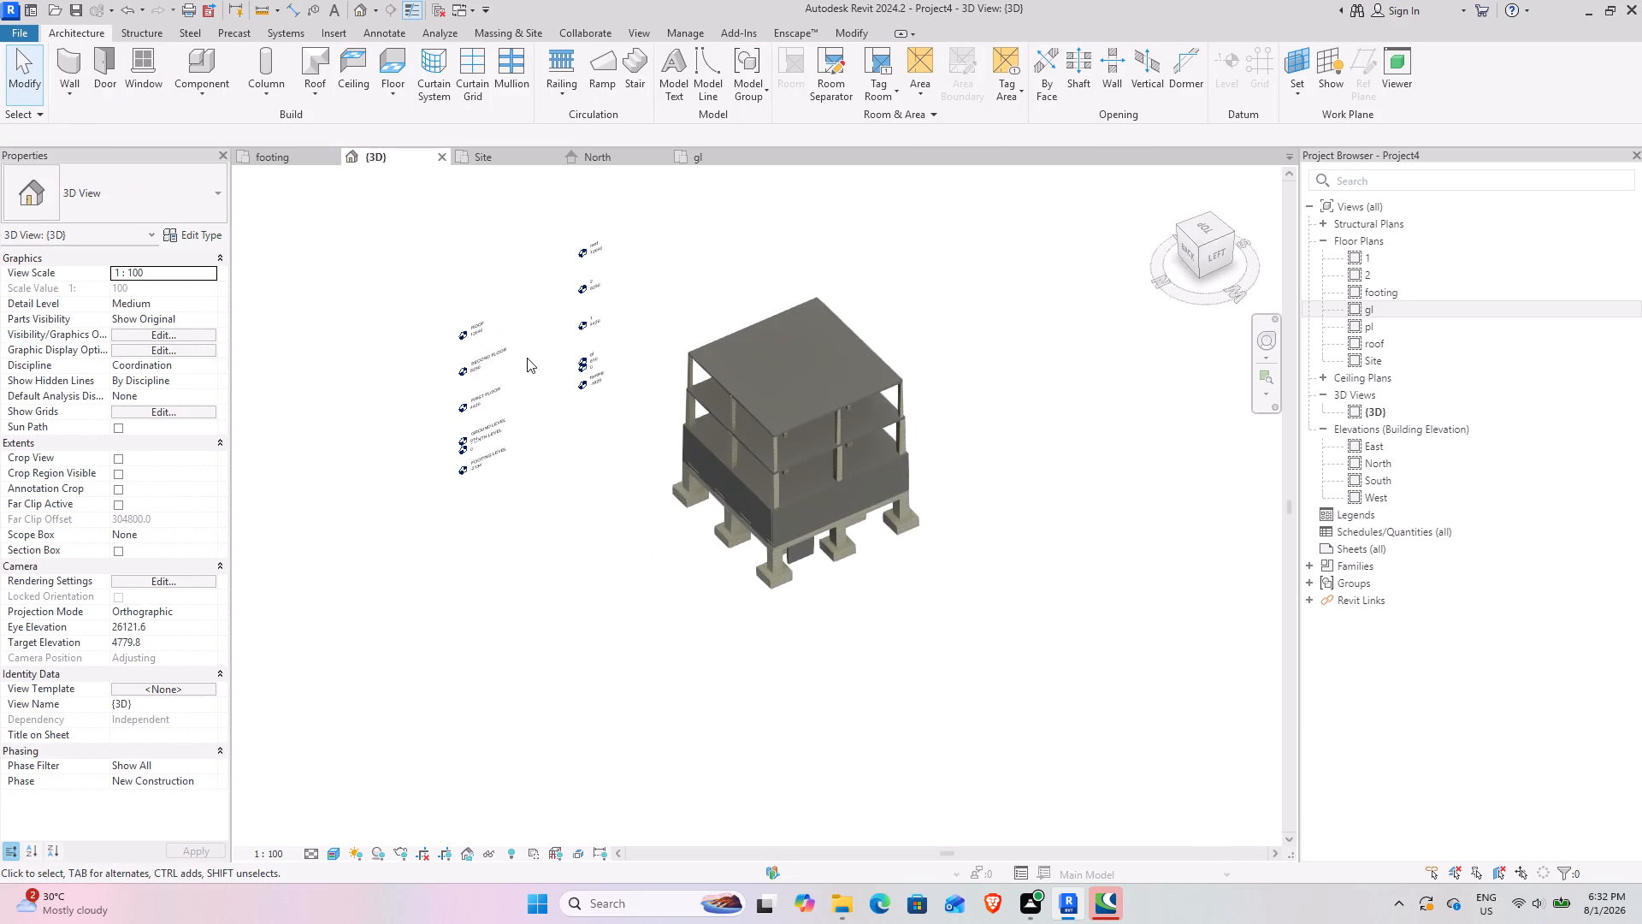
{"action": "middle_click_drag", "start_coordinate": [733, 493], "coordinate": [685, 553]}
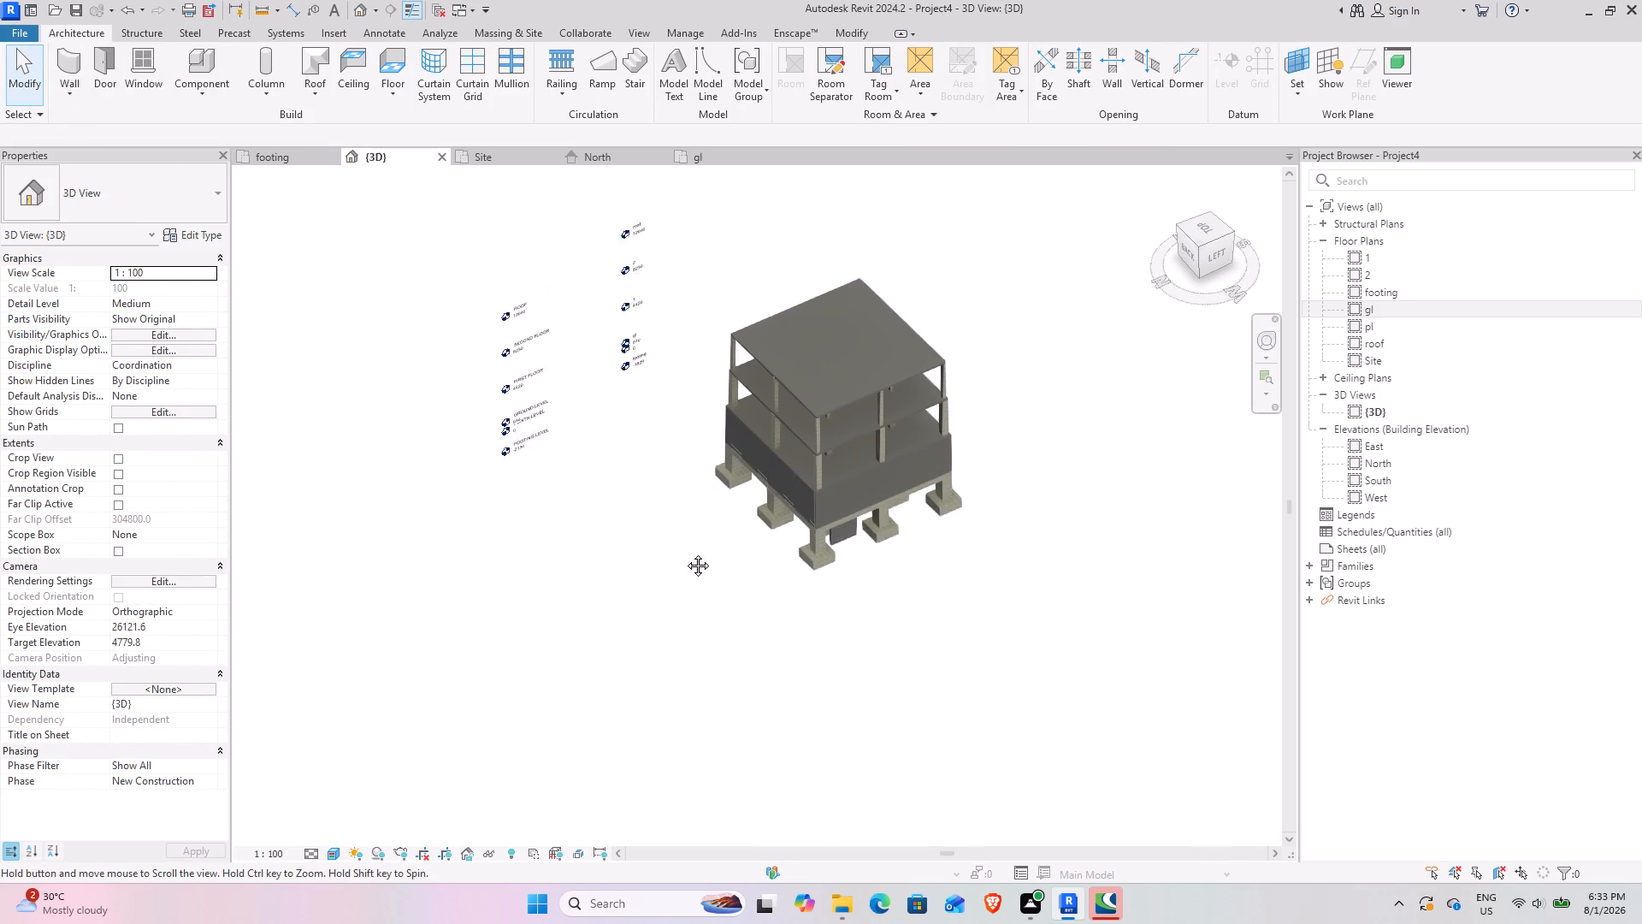
{"action": "middle_click_drag", "start_coordinate": [685, 553], "coordinate": [653, 576]}
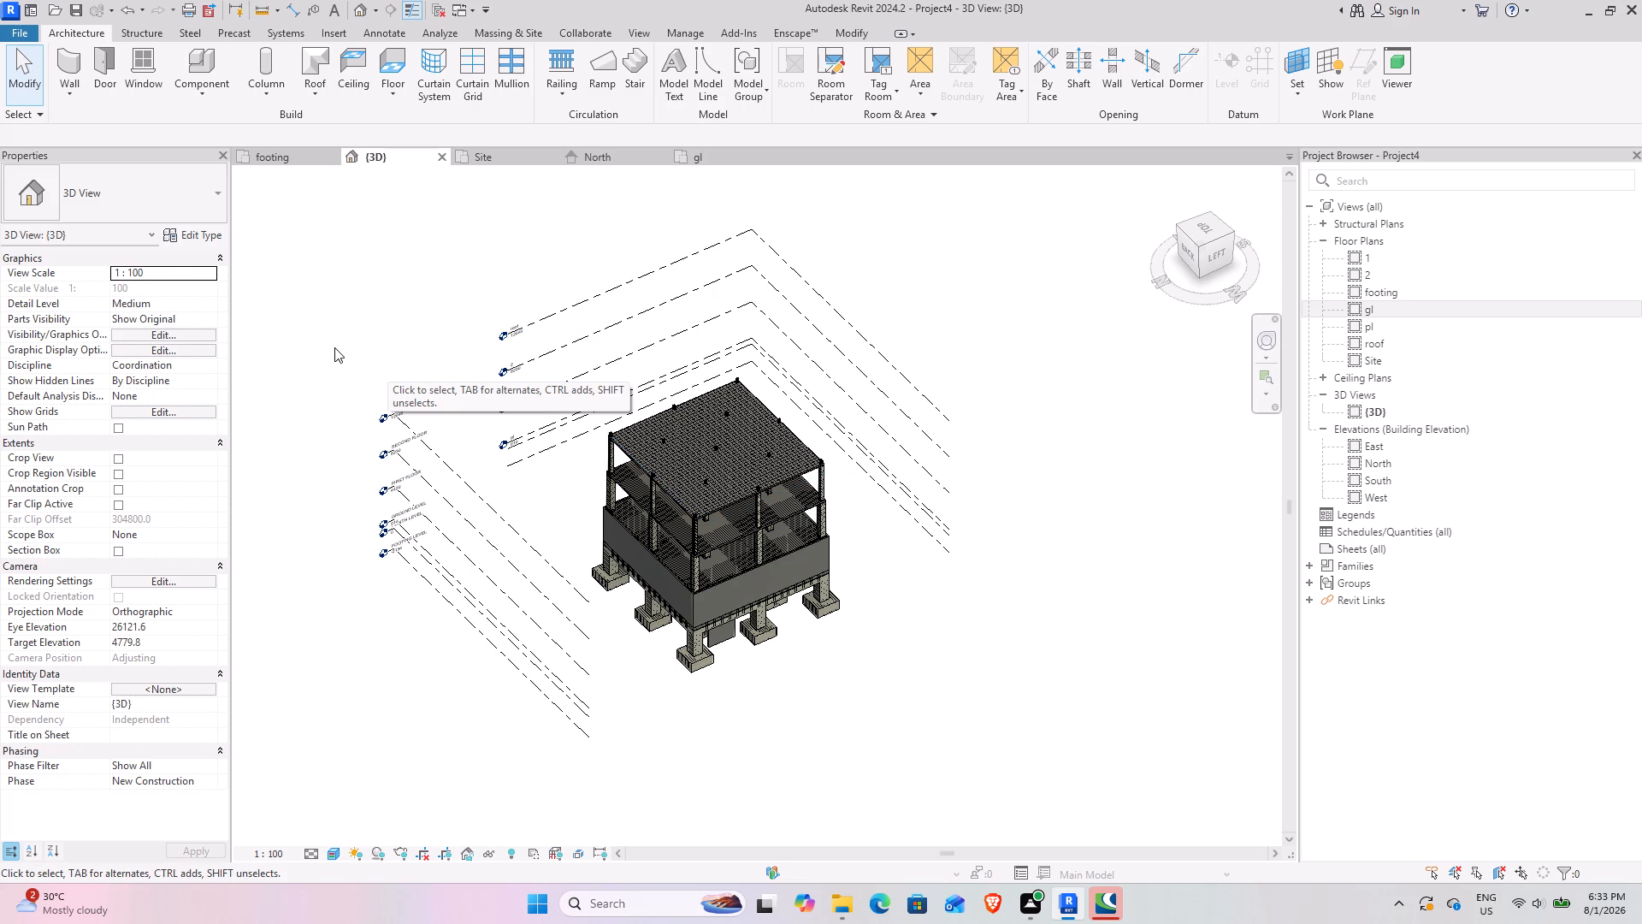
Turn off the Levels annotation category in the 3D view's Visibility/Graphic Overrides.
{"action": "type", "text": "vg"}
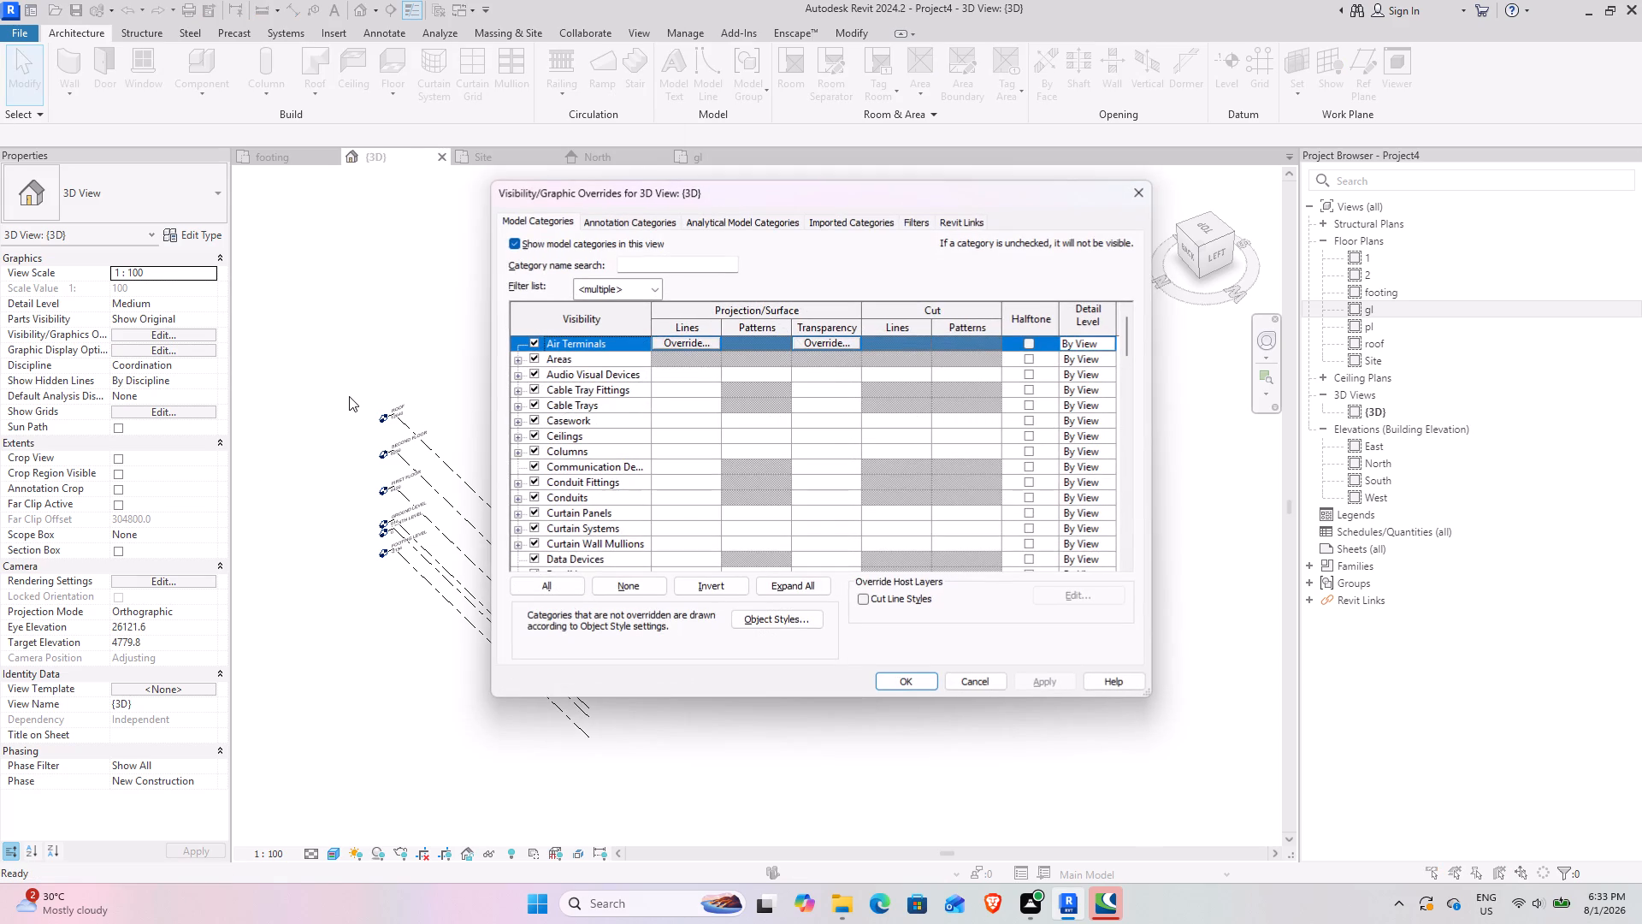
{"action": "left_click", "coordinate": [626, 219]}
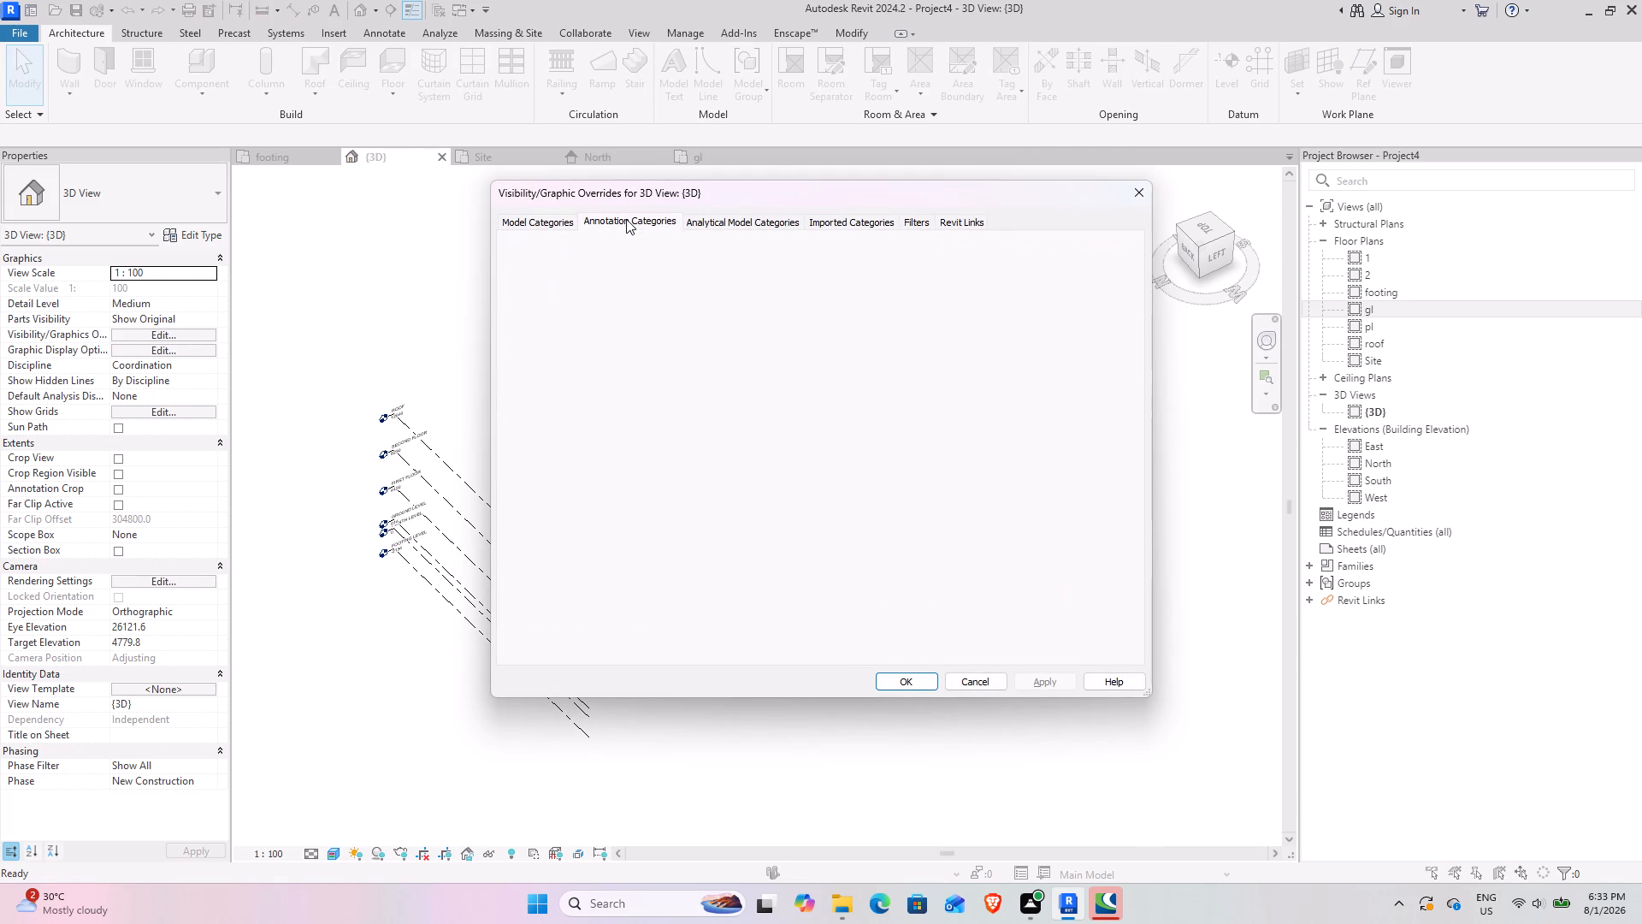
{"action": "scroll", "coordinate": [594, 430], "scroll_direction": "down", "scroll_amount": 15}
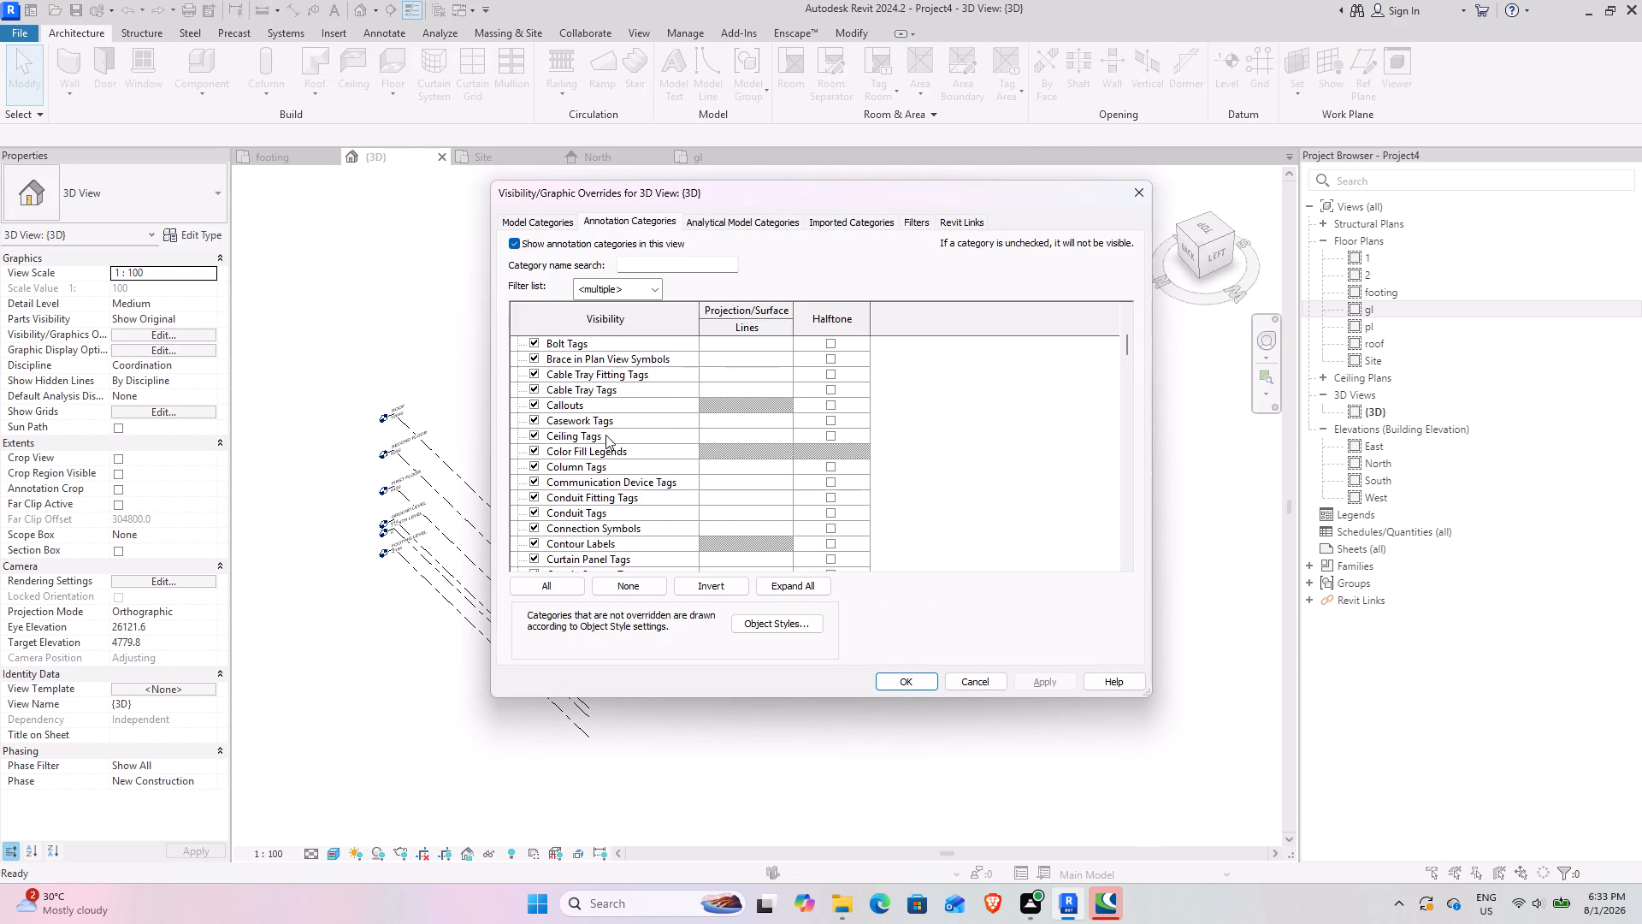
{"action": "scroll", "coordinate": [605, 435], "scroll_direction": "down", "scroll_amount": 3}
{"action": "scroll", "coordinate": [614, 449], "scroll_direction": "down", "scroll_amount": 20}
{"action": "scroll", "coordinate": [614, 449], "scroll_direction": "down", "scroll_amount": 2}
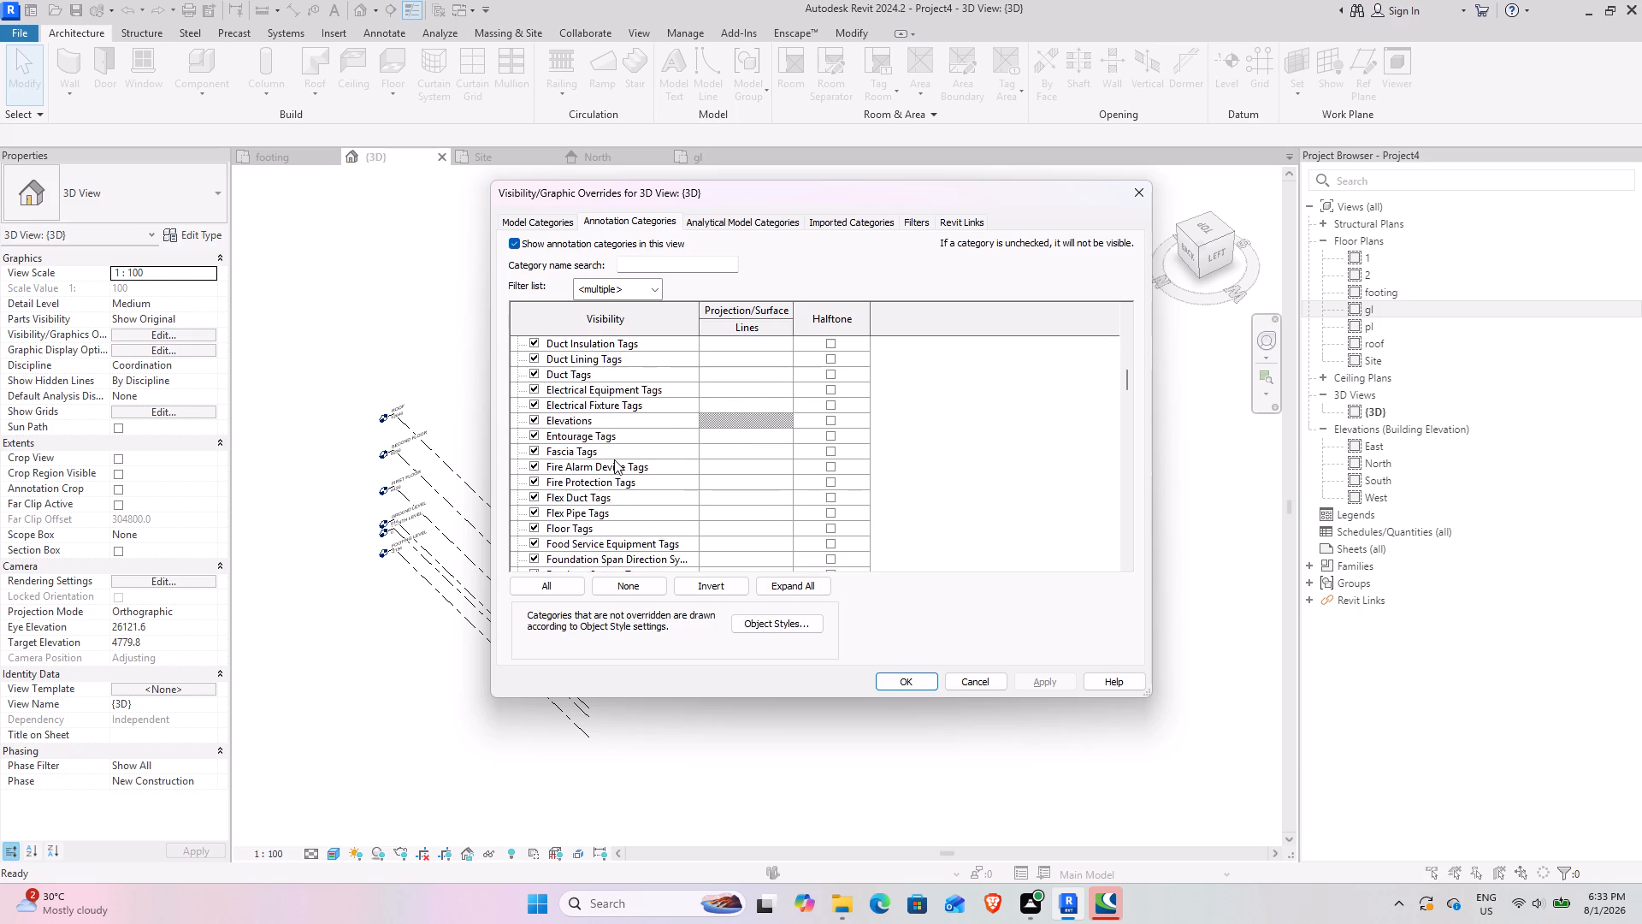
{"action": "scroll", "coordinate": [614, 459], "scroll_direction": "down", "scroll_amount": 16}
{"action": "scroll", "coordinate": [616, 504], "scroll_direction": "down", "scroll_amount": 5}
{"action": "scroll", "coordinate": [656, 489], "scroll_direction": "up", "scroll_amount": 2}
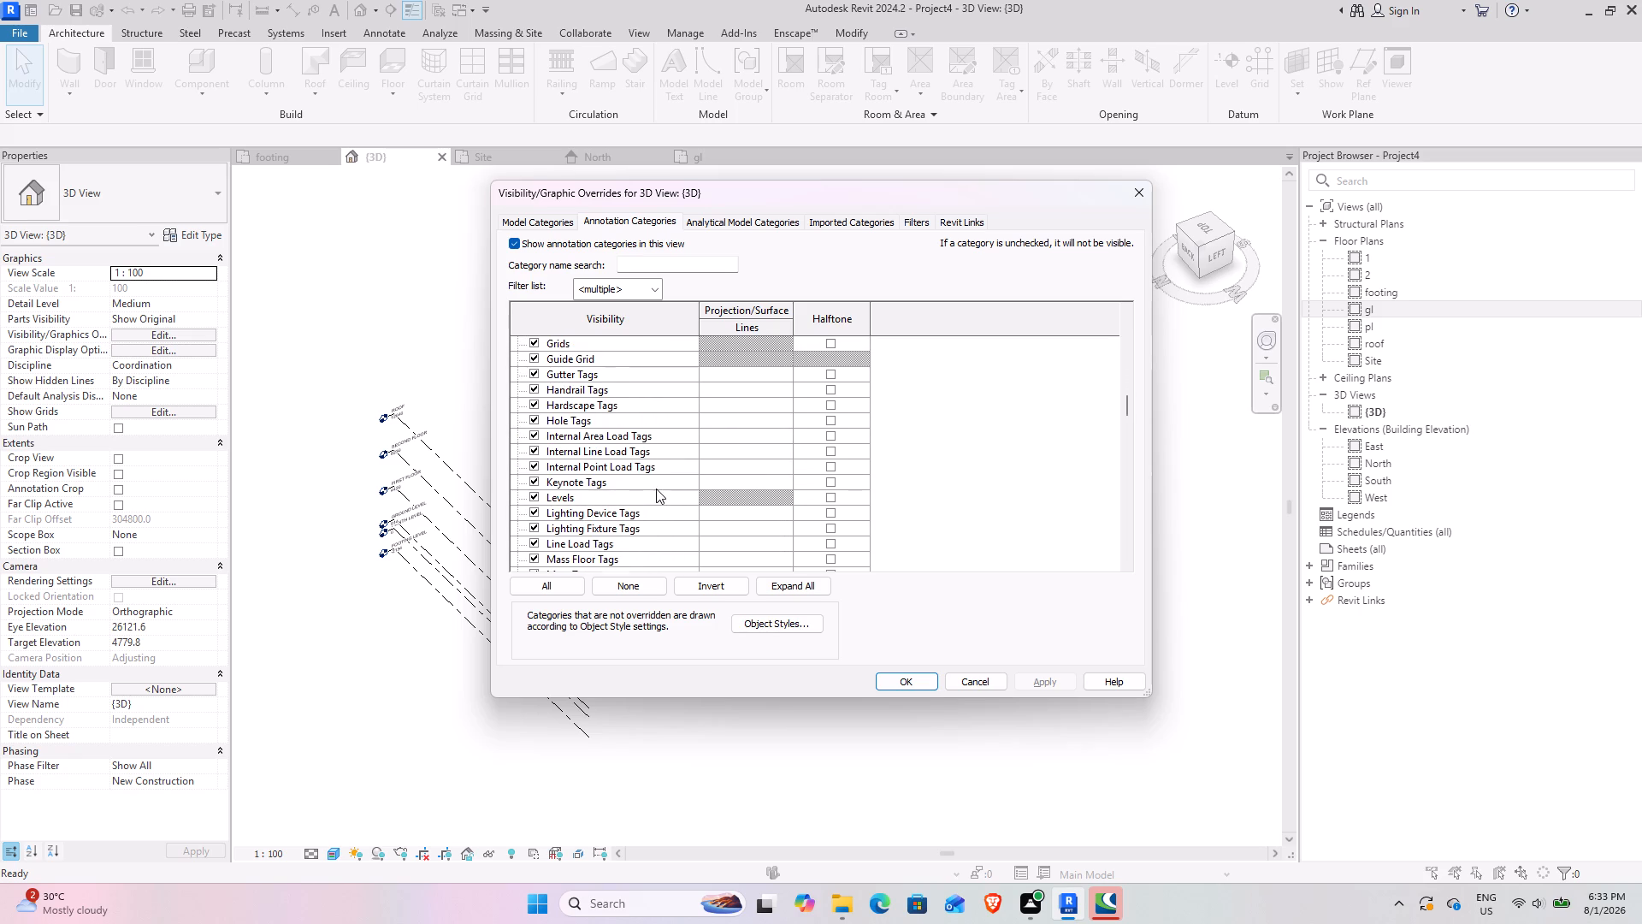
{"action": "scroll", "coordinate": [656, 489], "scroll_direction": "up", "scroll_amount": 5}
{"action": "scroll", "coordinate": [626, 512], "scroll_direction": "down", "scroll_amount": 12}
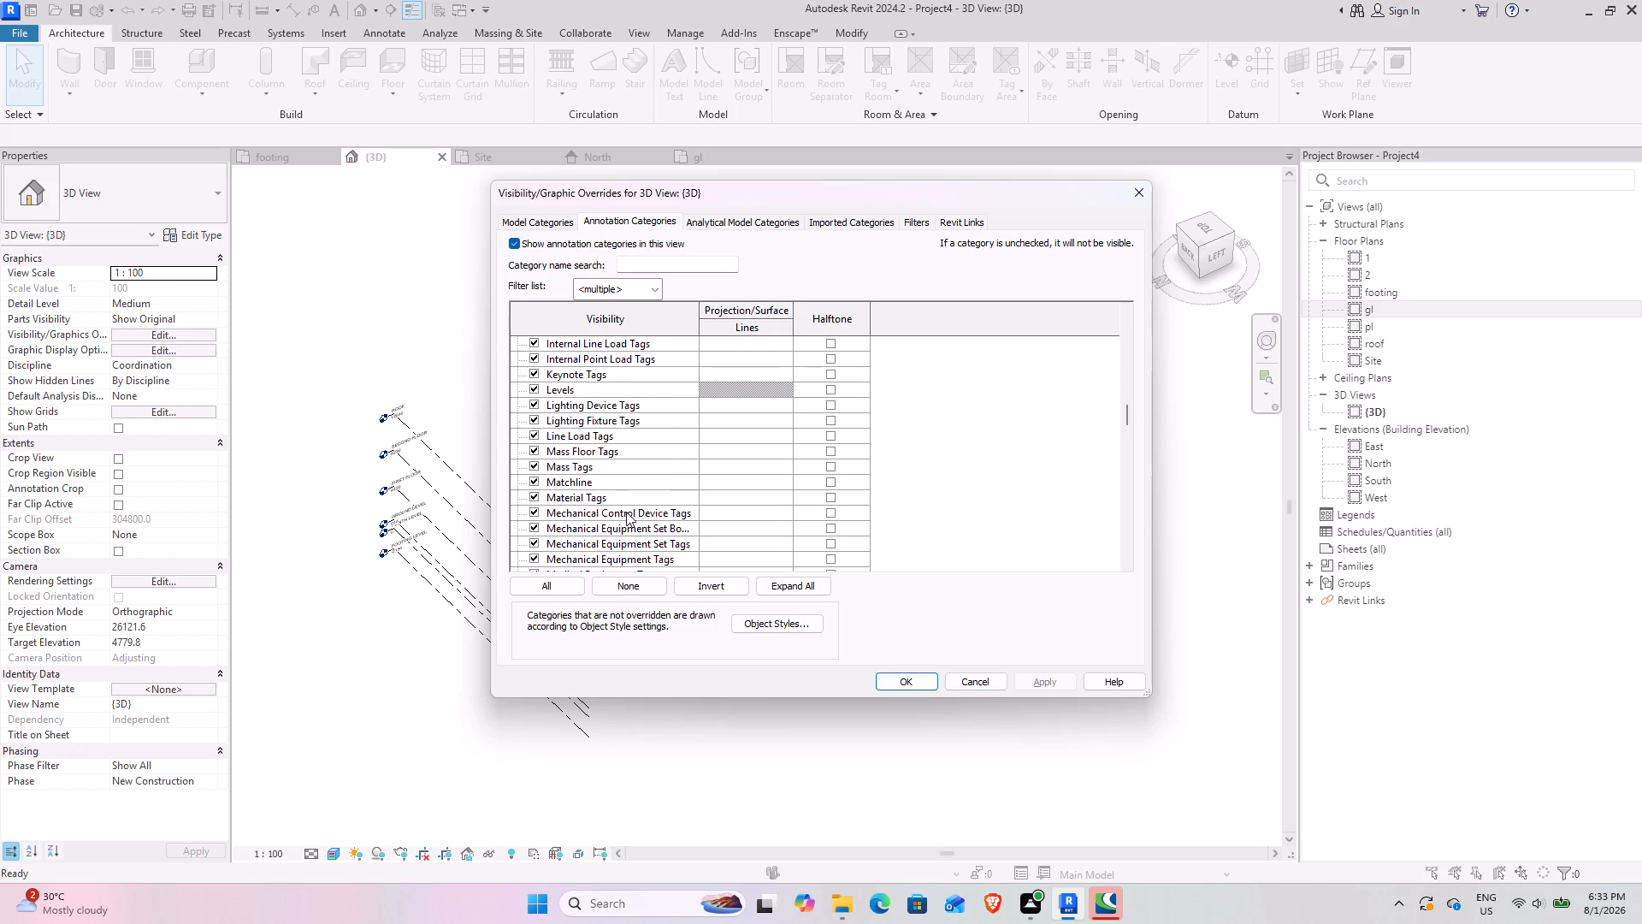
{"action": "left_click", "coordinate": [529, 373]}
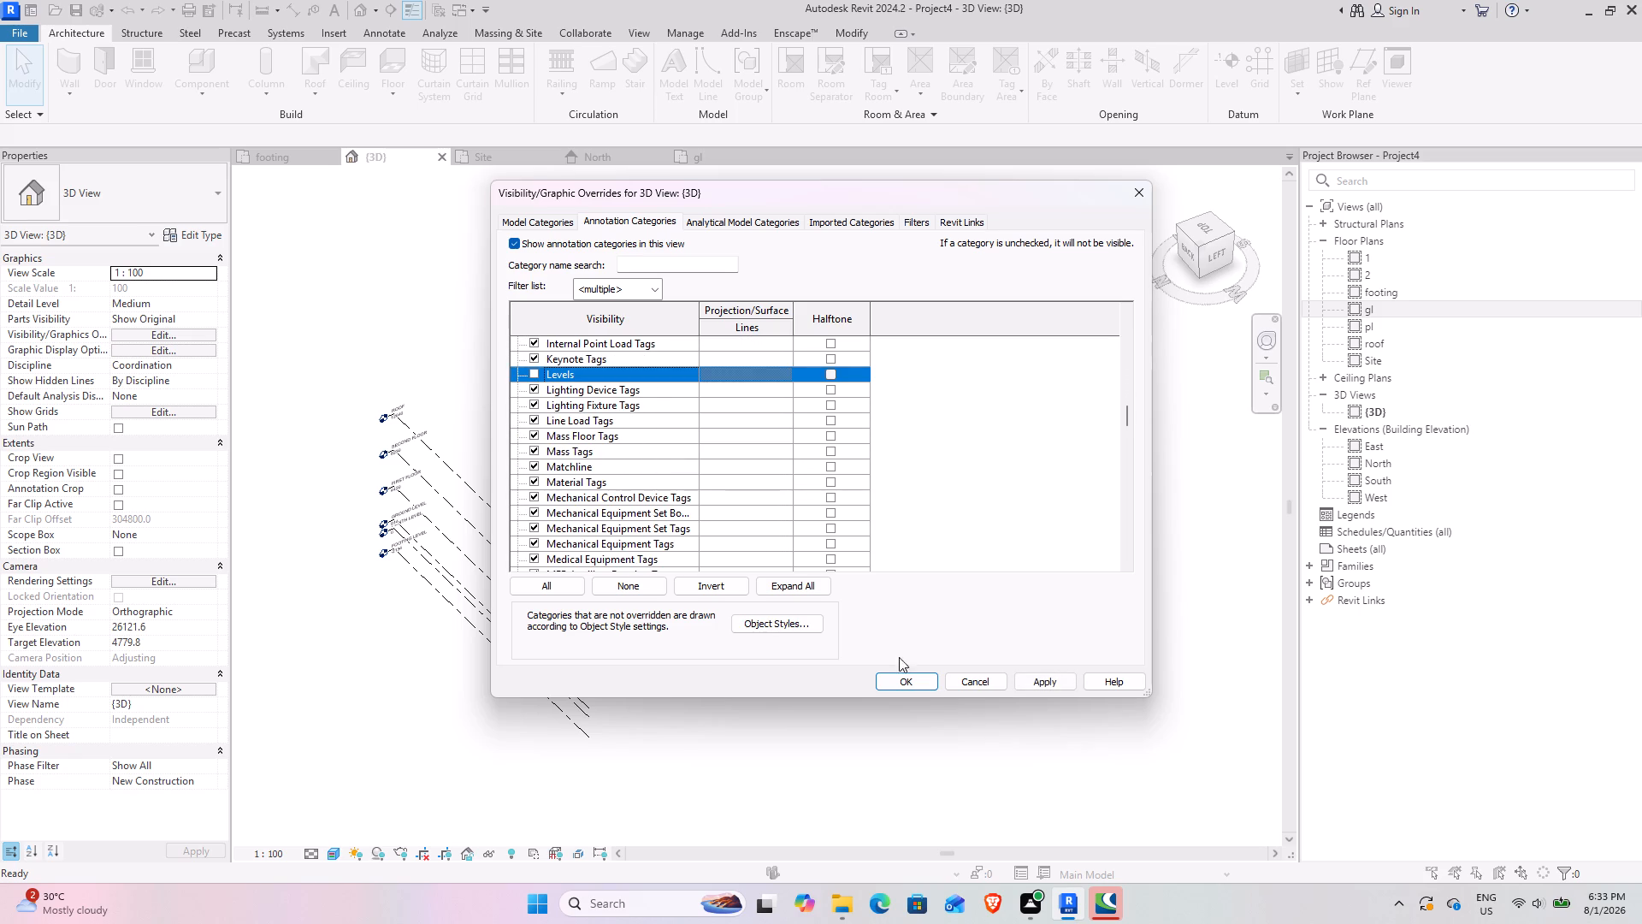
{"action": "left_click", "coordinate": [1046, 681]}
{"action": "left_click", "coordinate": [884, 684]}
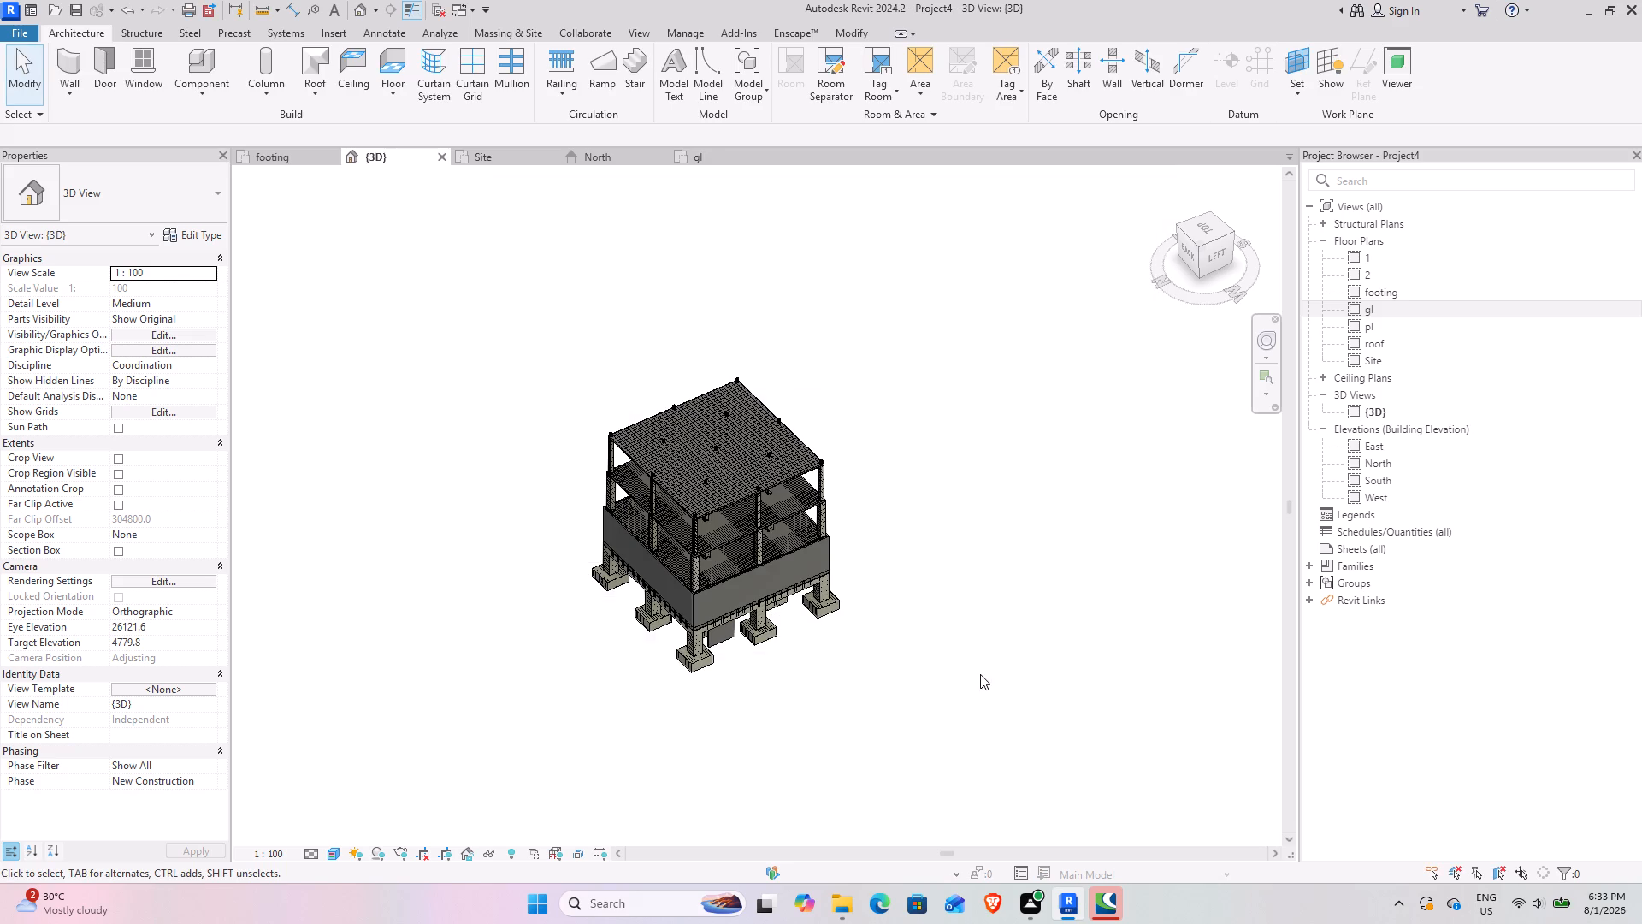
Examine the perimeter walls and the linked structure beneath them in the 3D view.
{"action": "middle_click_drag", "start_coordinate": [734, 669], "coordinate": [770, 619], "text": "shift"}
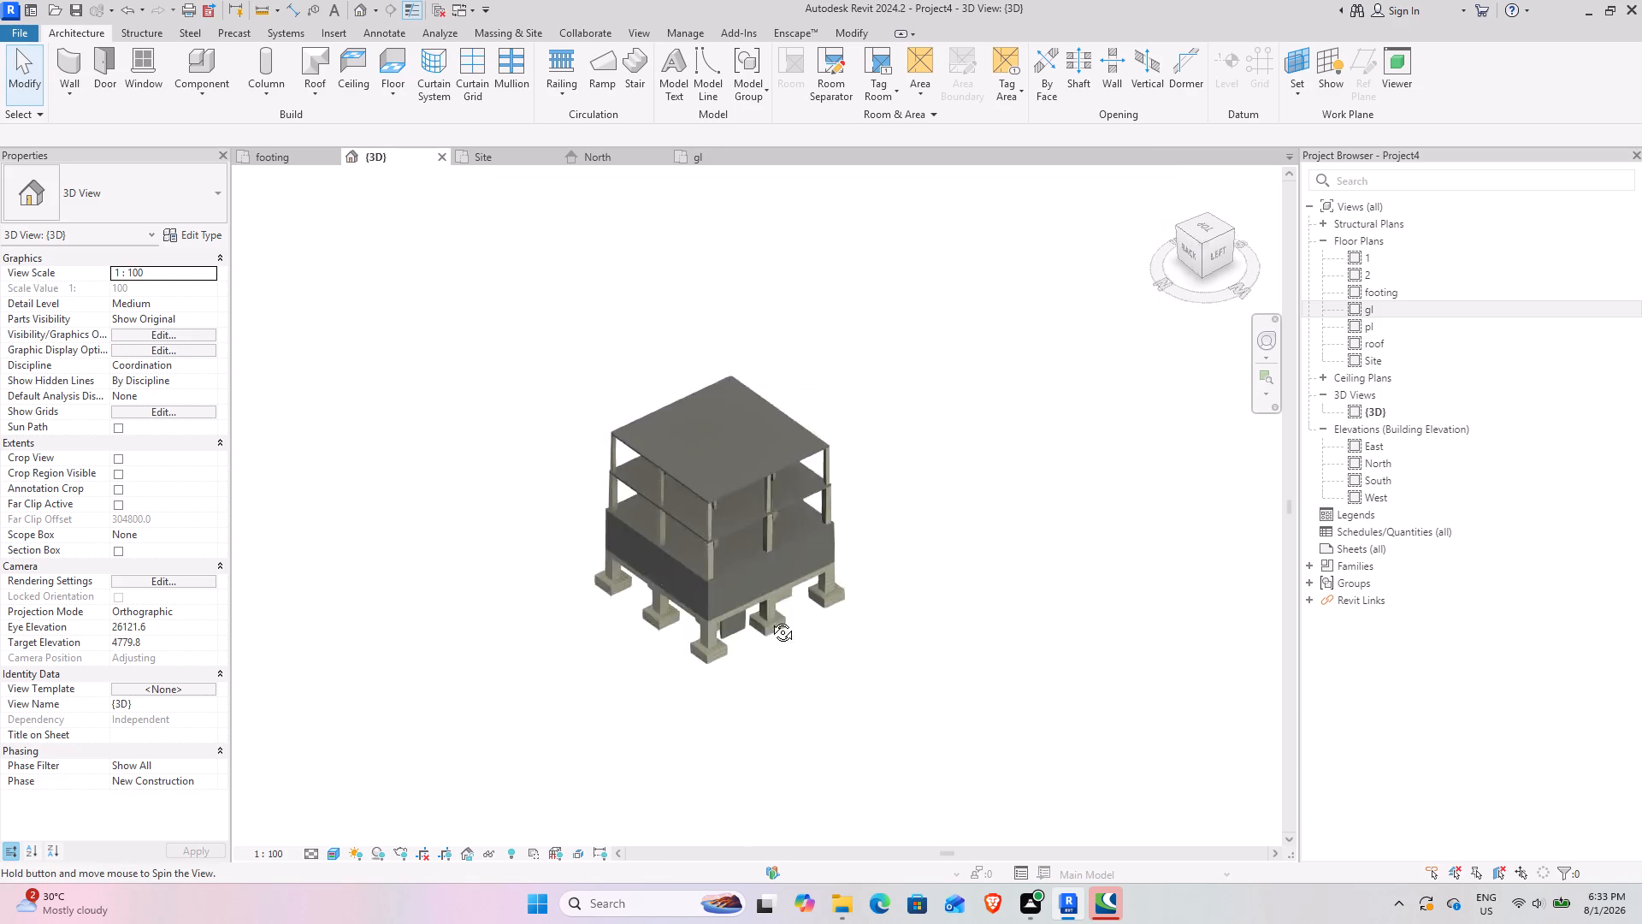
{"action": "middle_click_drag", "start_coordinate": [770, 619], "coordinate": [889, 505], "text": "shift"}
{"action": "scroll", "coordinate": [754, 595], "scroll_direction": "up", "scroll_amount": 4}
{"action": "middle_click_drag", "start_coordinate": [840, 642], "coordinate": [749, 664], "text": "shift"}
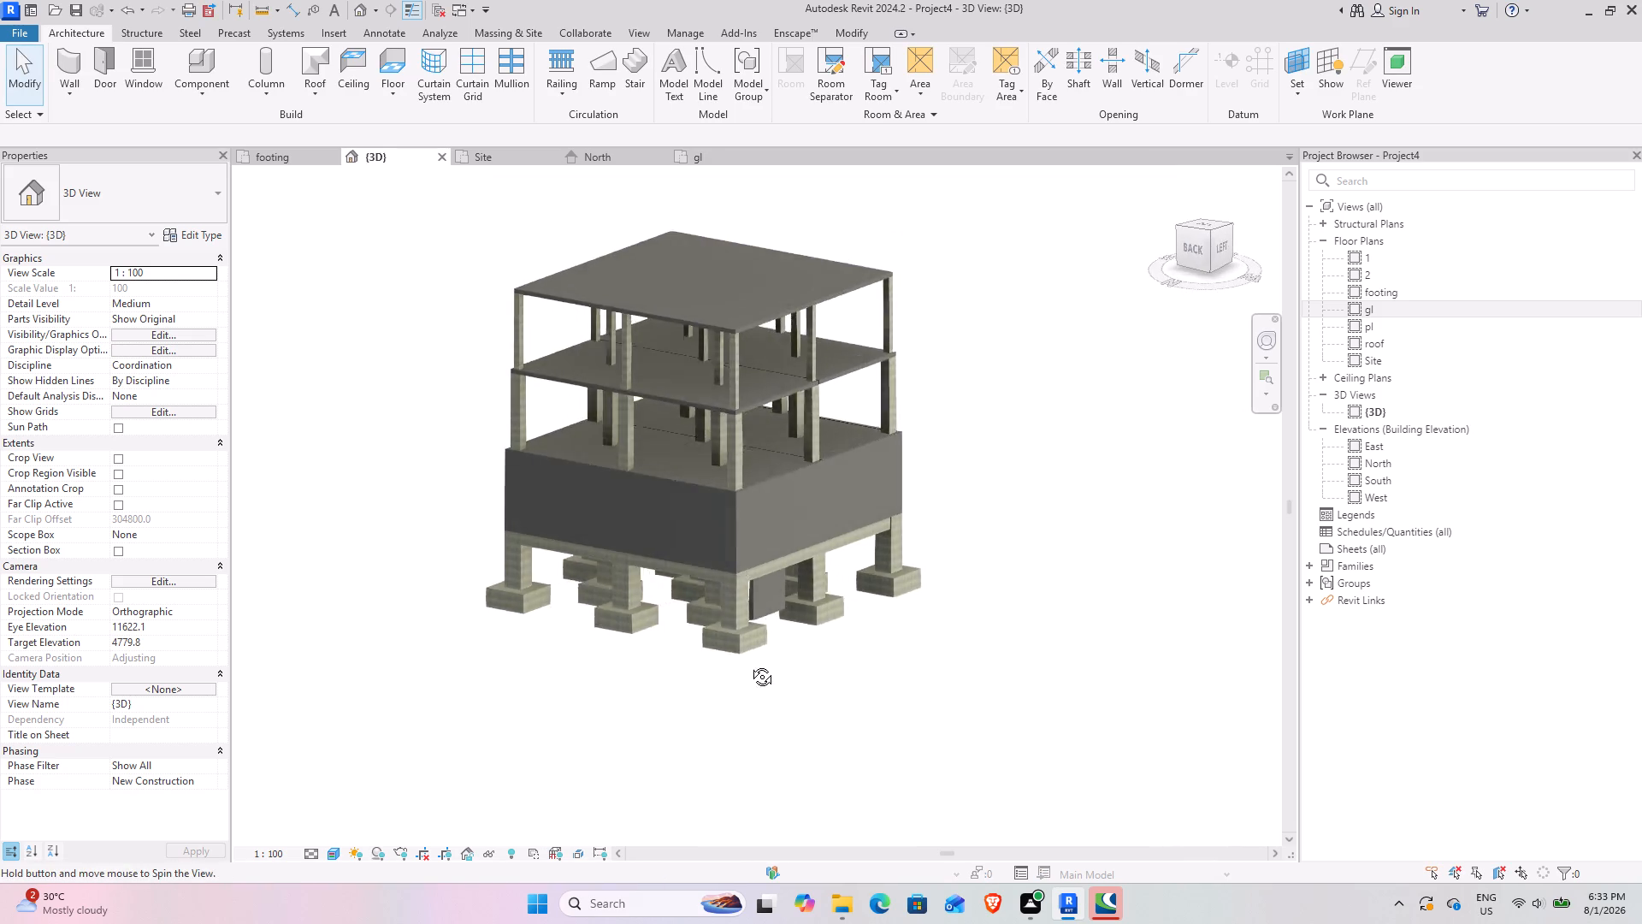
{"action": "middle_click_drag", "start_coordinate": [749, 664], "coordinate": [731, 667], "text": "shift"}
{"action": "scroll", "coordinate": [1046, 524], "scroll_direction": "down", "scroll_amount": 7}
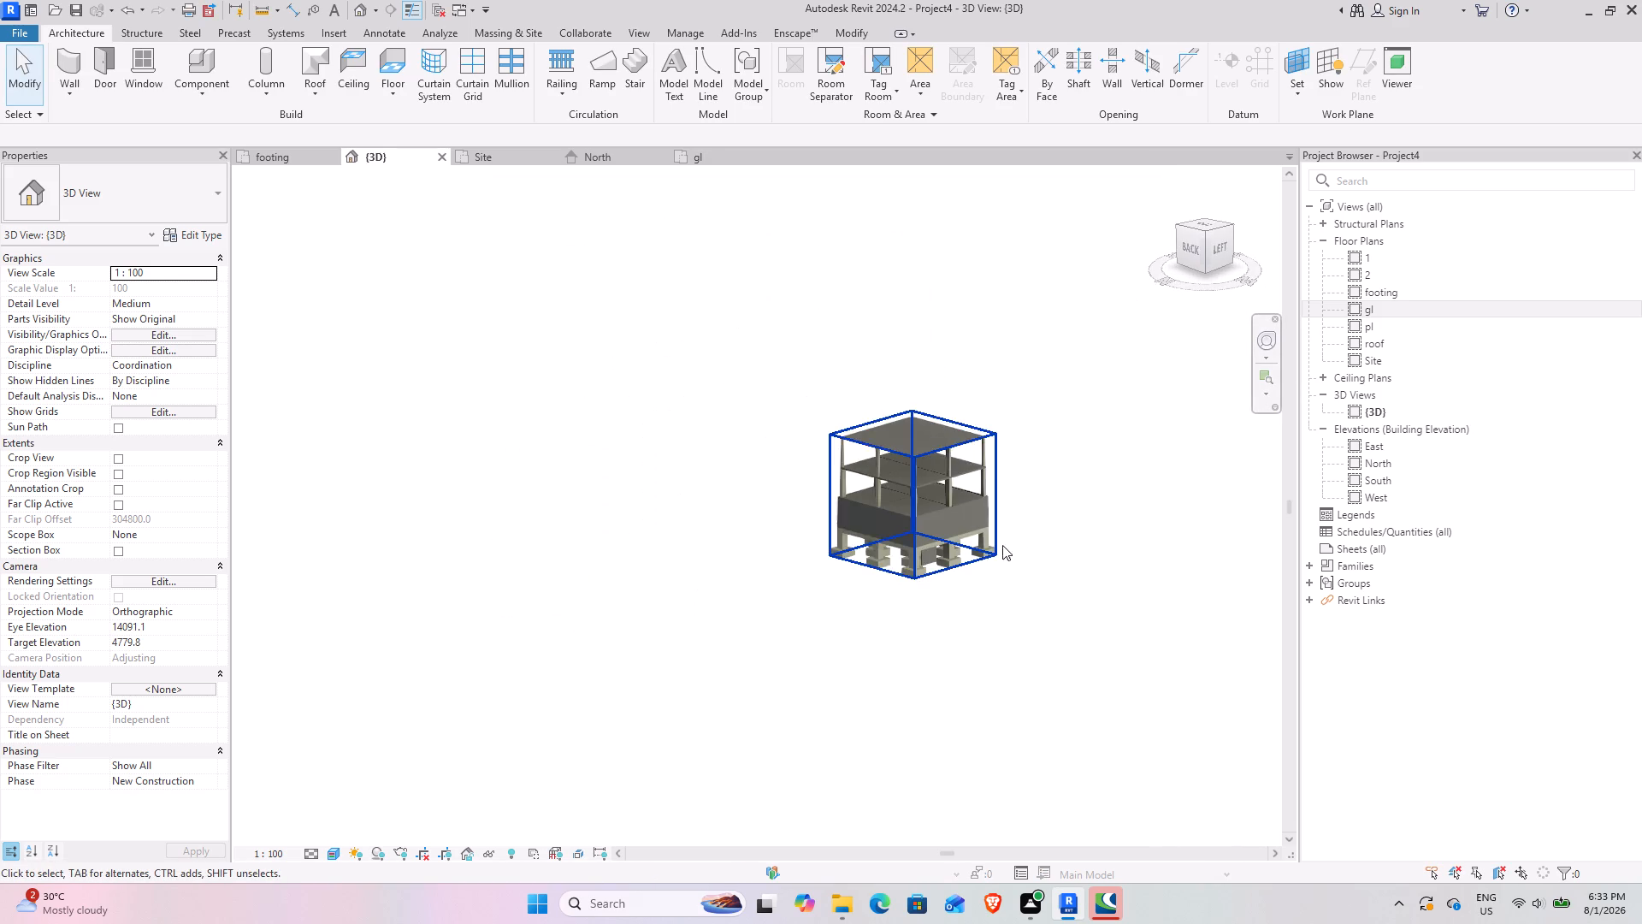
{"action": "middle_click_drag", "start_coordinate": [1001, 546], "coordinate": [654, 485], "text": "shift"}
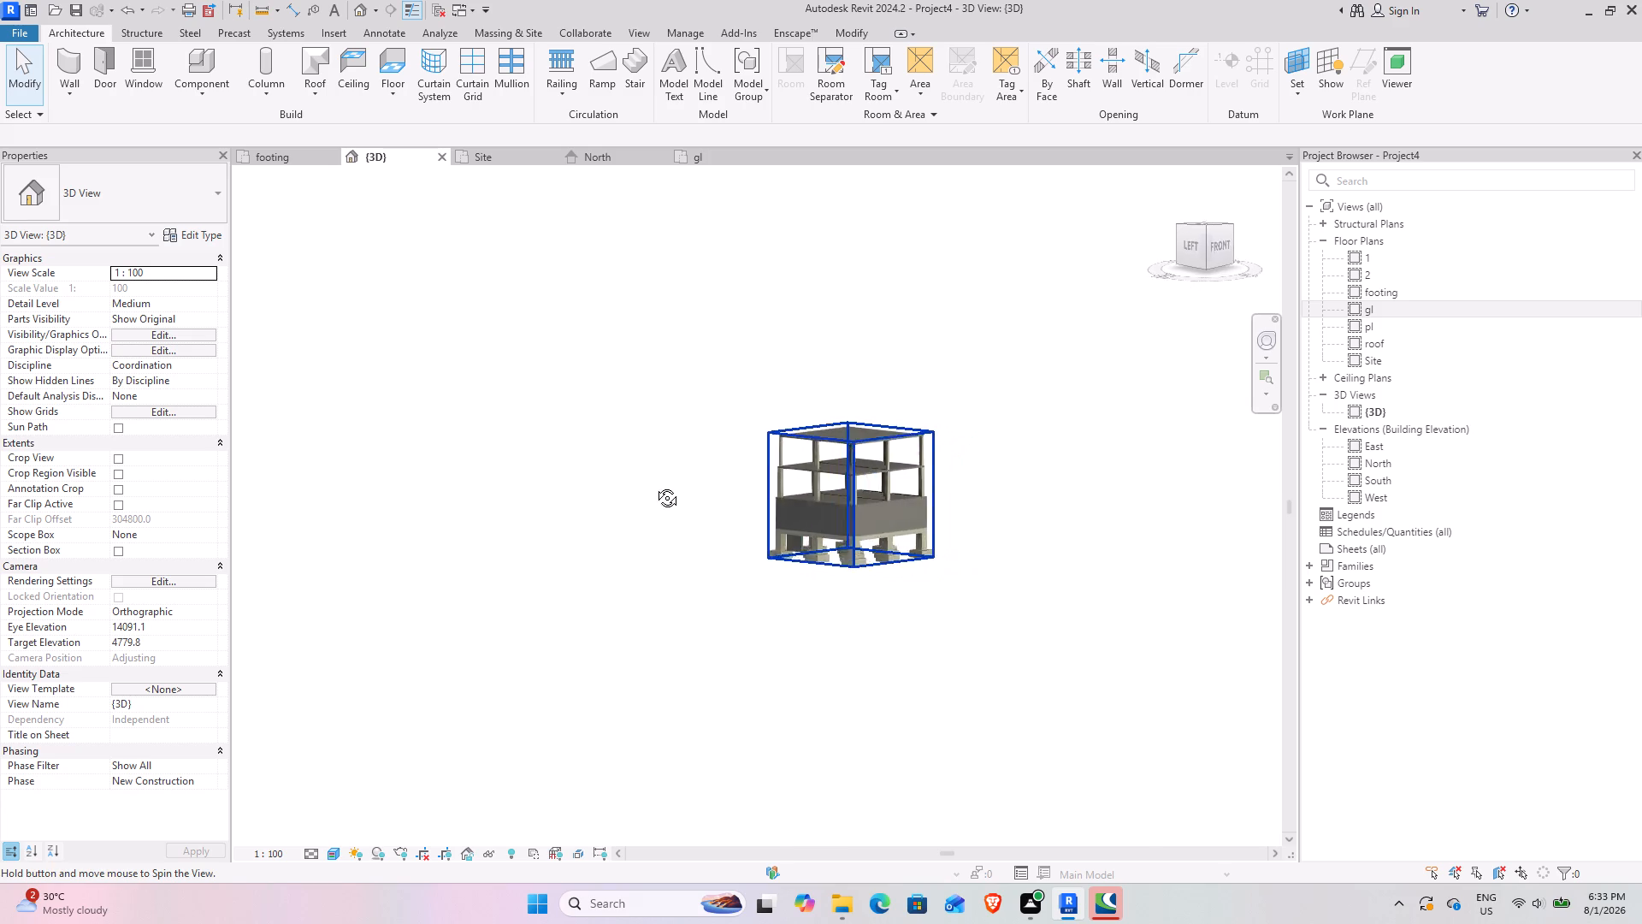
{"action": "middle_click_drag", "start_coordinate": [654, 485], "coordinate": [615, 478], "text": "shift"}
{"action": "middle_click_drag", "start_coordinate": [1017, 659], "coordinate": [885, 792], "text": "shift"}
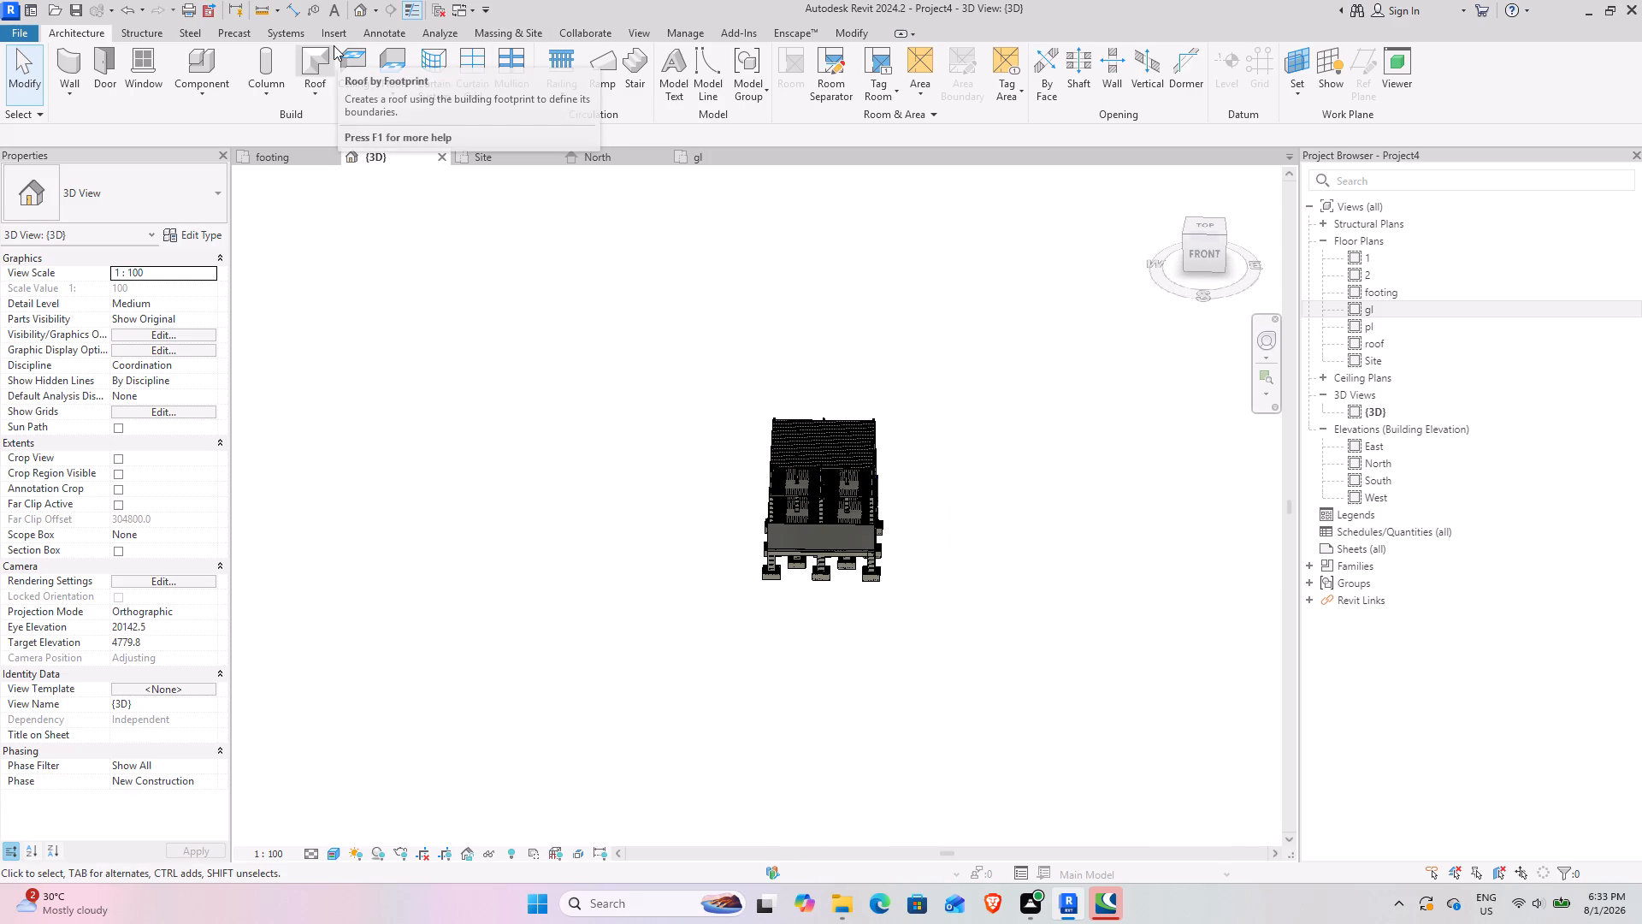
In the gl floor plan, create a Grassland - 1200mm toposolid with a rectangular boundary of about 16,000 m² around the building.
{"action": "left_click", "coordinate": [703, 153]}
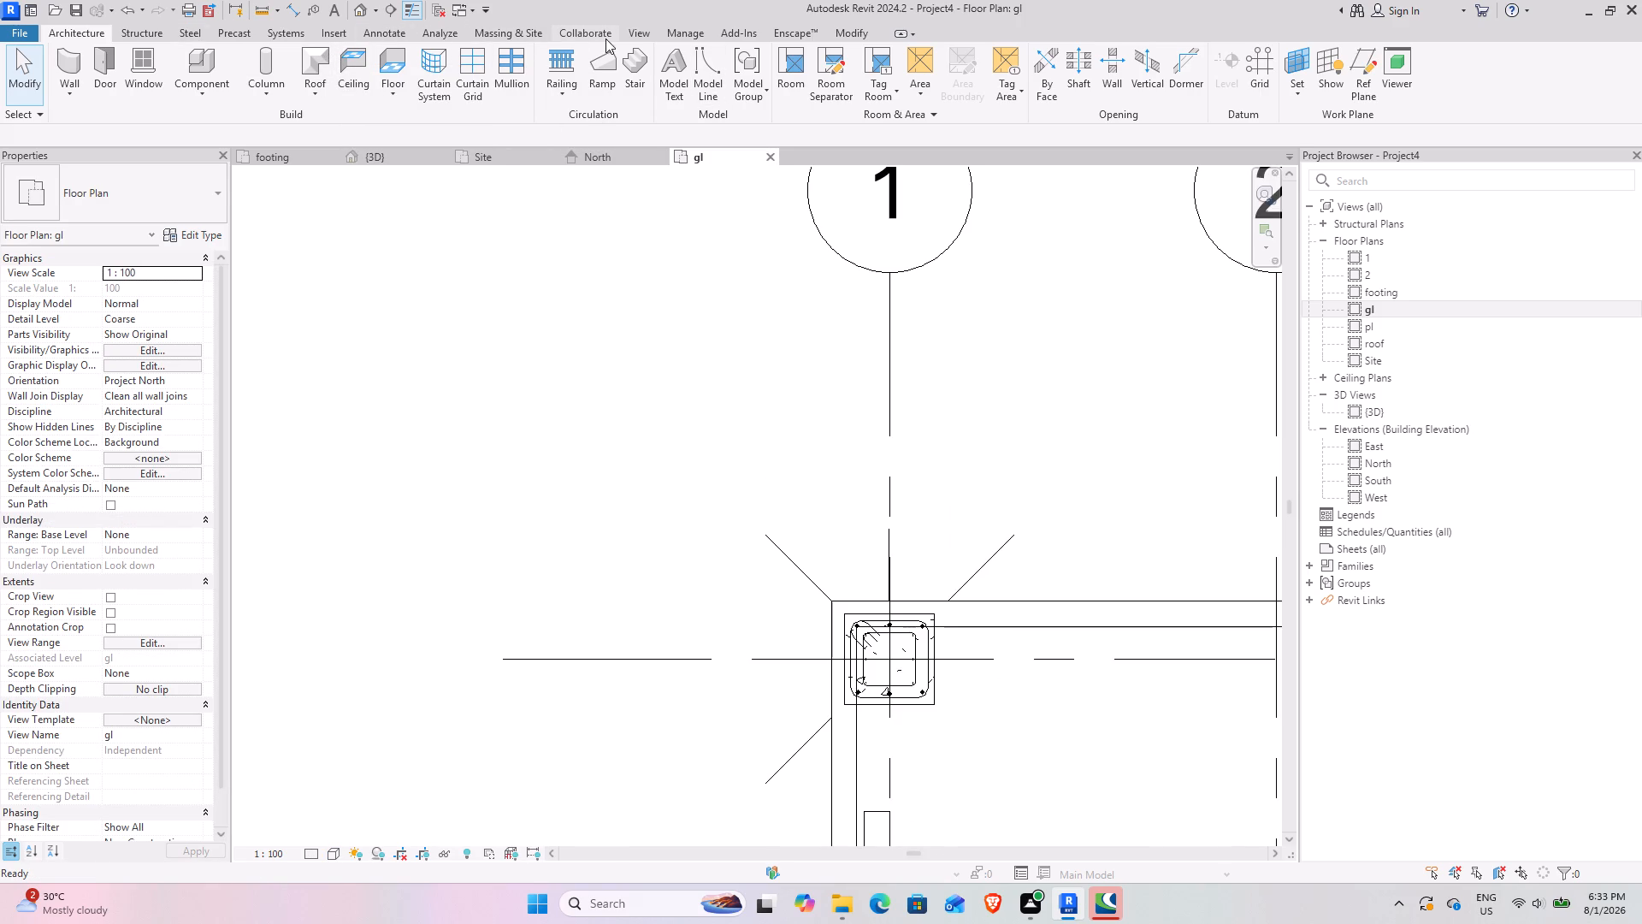
{"action": "left_click", "coordinate": [511, 42]}
{"action": "left_click", "coordinate": [441, 71]}
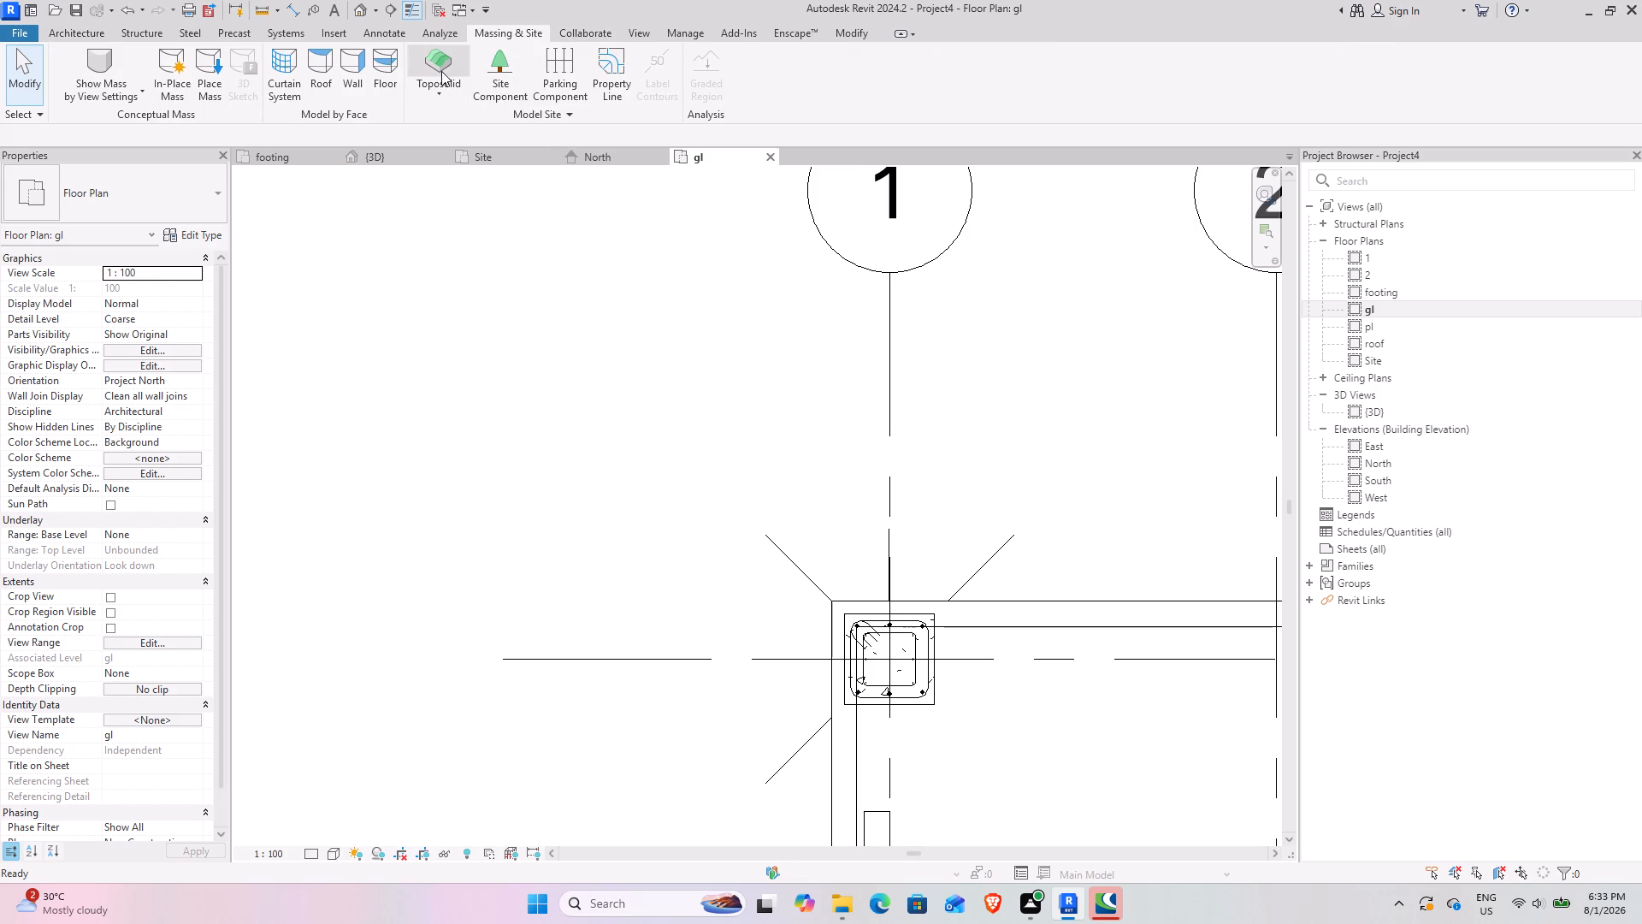
{"action": "scroll", "coordinate": [576, 316], "scroll_direction": "down", "scroll_amount": 4}
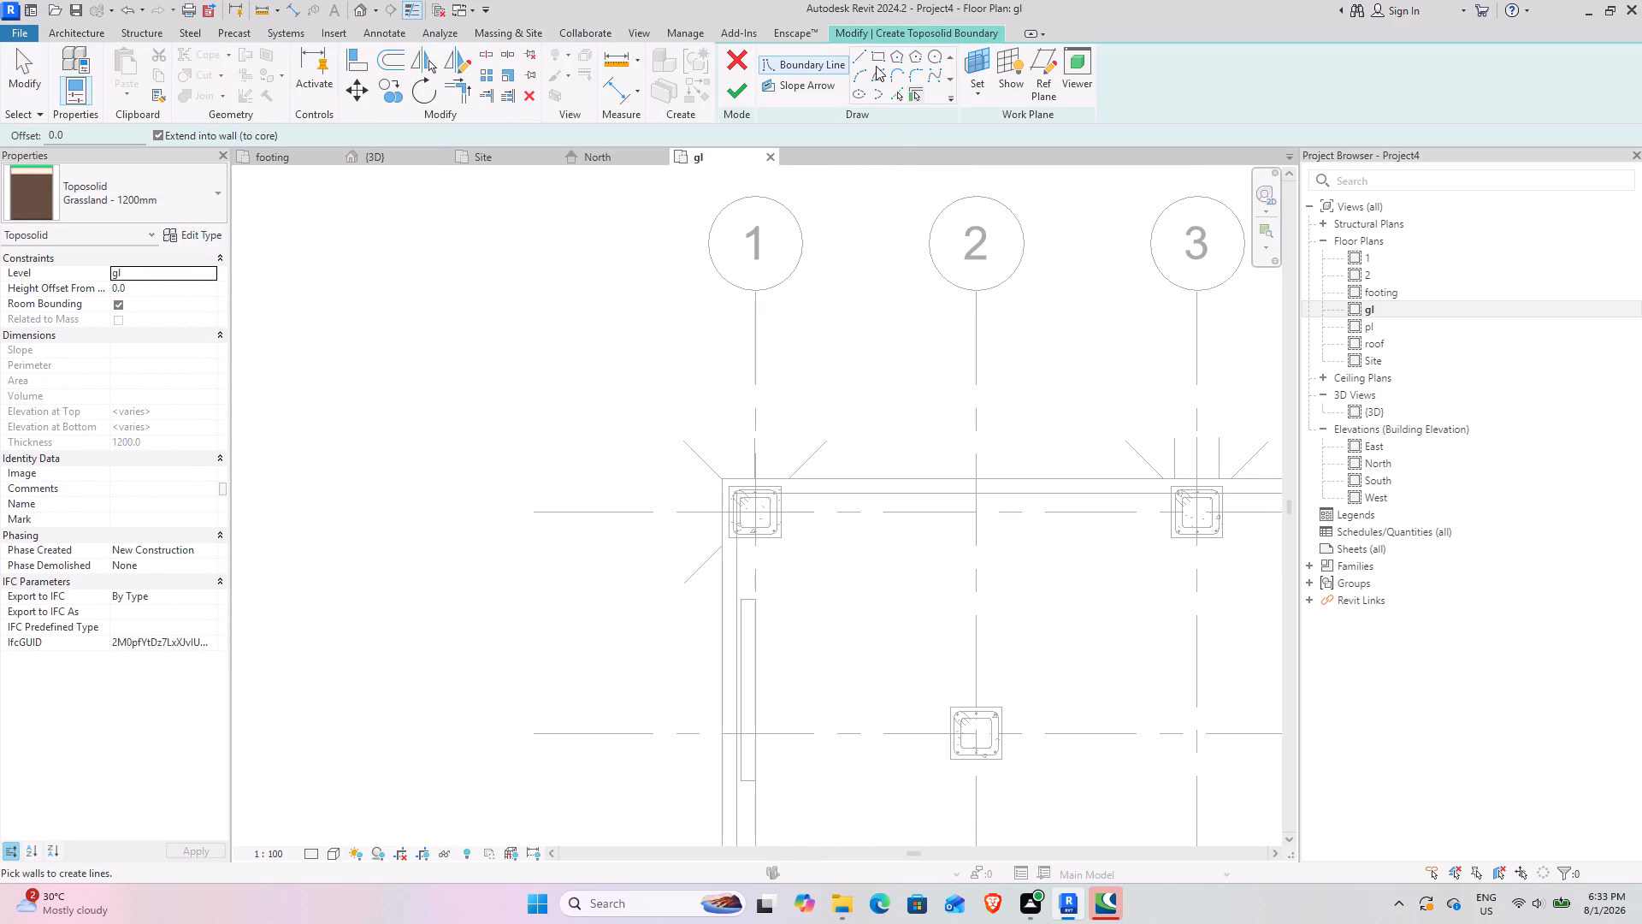
{"action": "left_click", "coordinate": [881, 55]}
{"action": "scroll", "coordinate": [493, 271], "scroll_direction": "down", "scroll_amount": 16}
{"action": "middle_click_drag", "start_coordinate": [556, 274], "coordinate": [539, 506]}
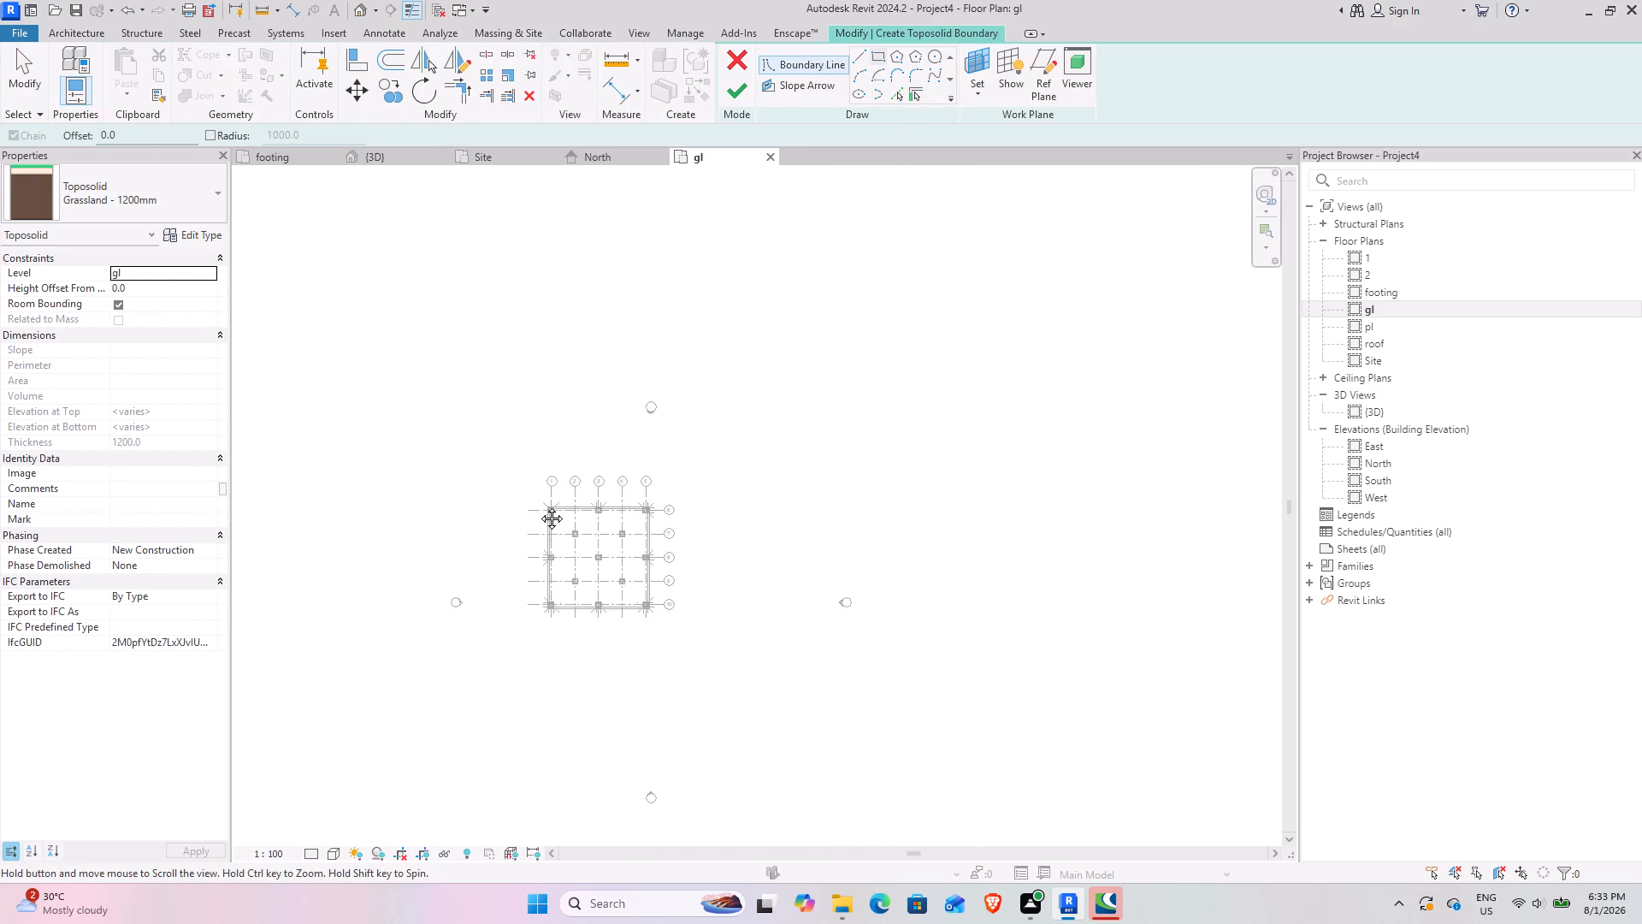
{"action": "middle_click_drag", "start_coordinate": [539, 506], "coordinate": [541, 507]}
{"action": "scroll", "coordinate": [322, 204], "scroll_direction": "down", "scroll_amount": 5}
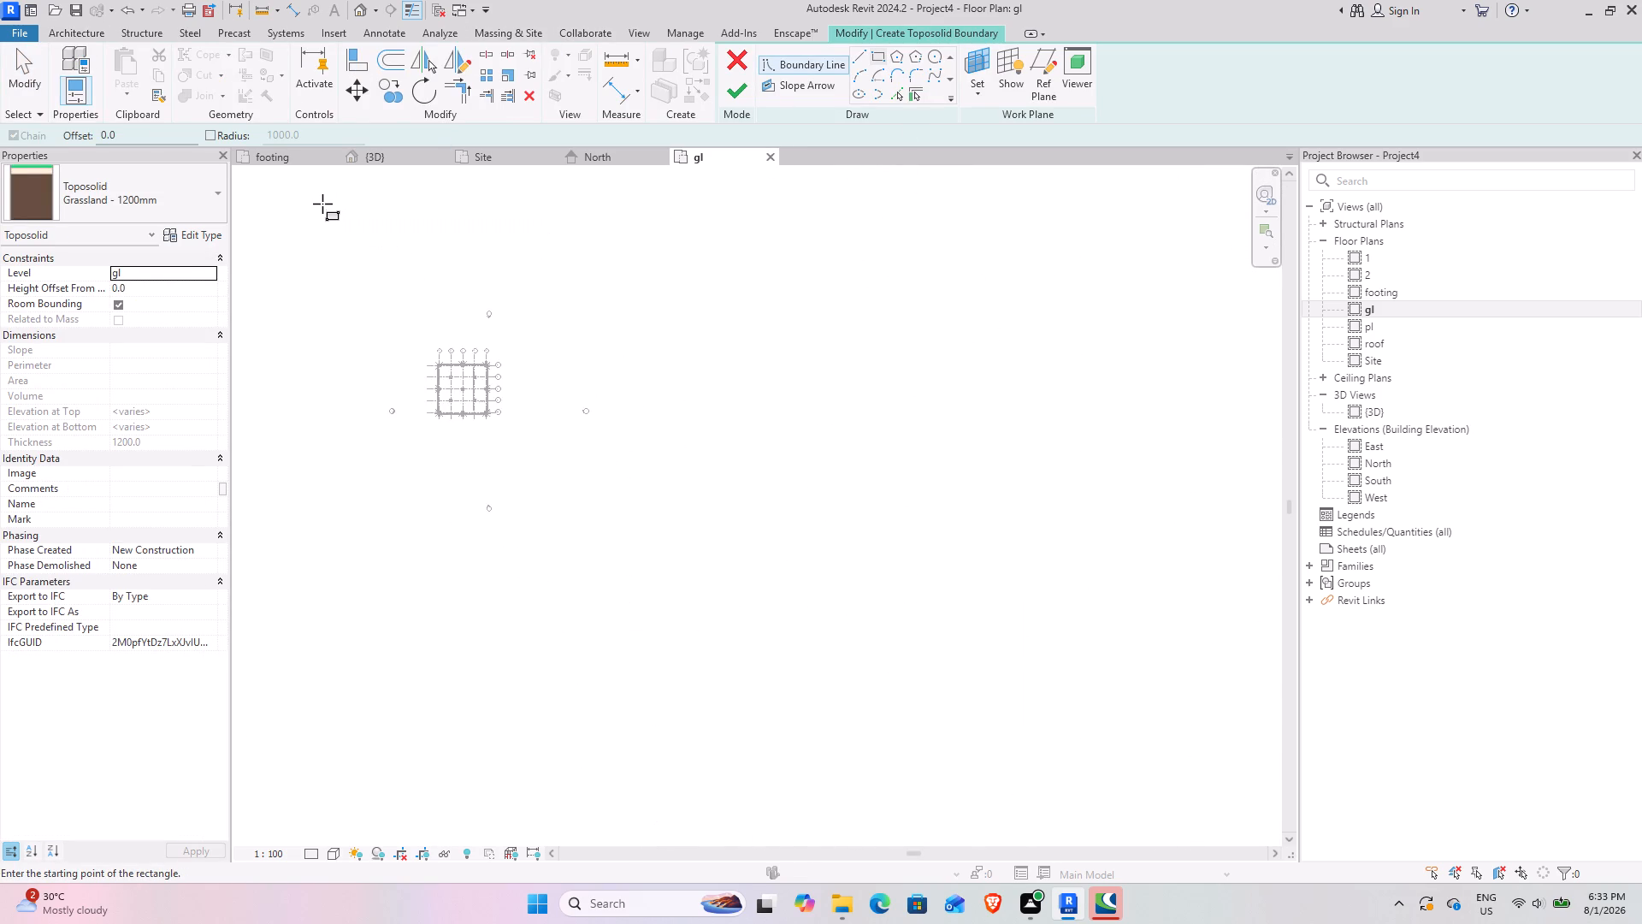
{"action": "middle_click_drag", "start_coordinate": [329, 209], "coordinate": [492, 358]}
{"action": "left_click_drag", "start_coordinate": [381, 232], "coordinate": [415, 250]}
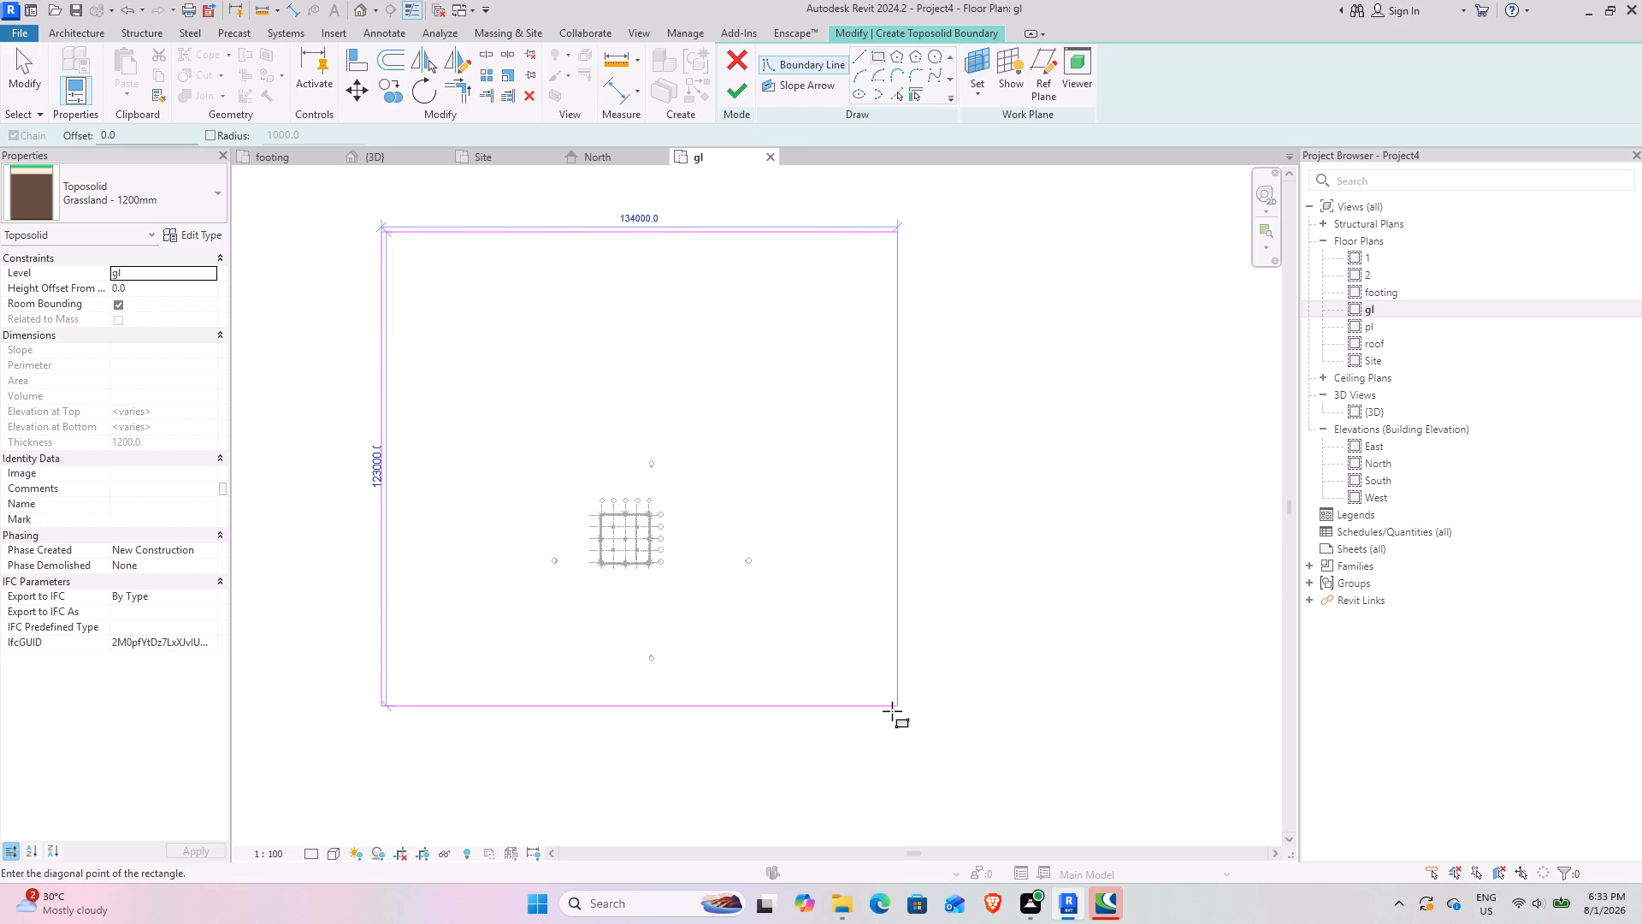
{"action": "left_click", "coordinate": [877, 709]}
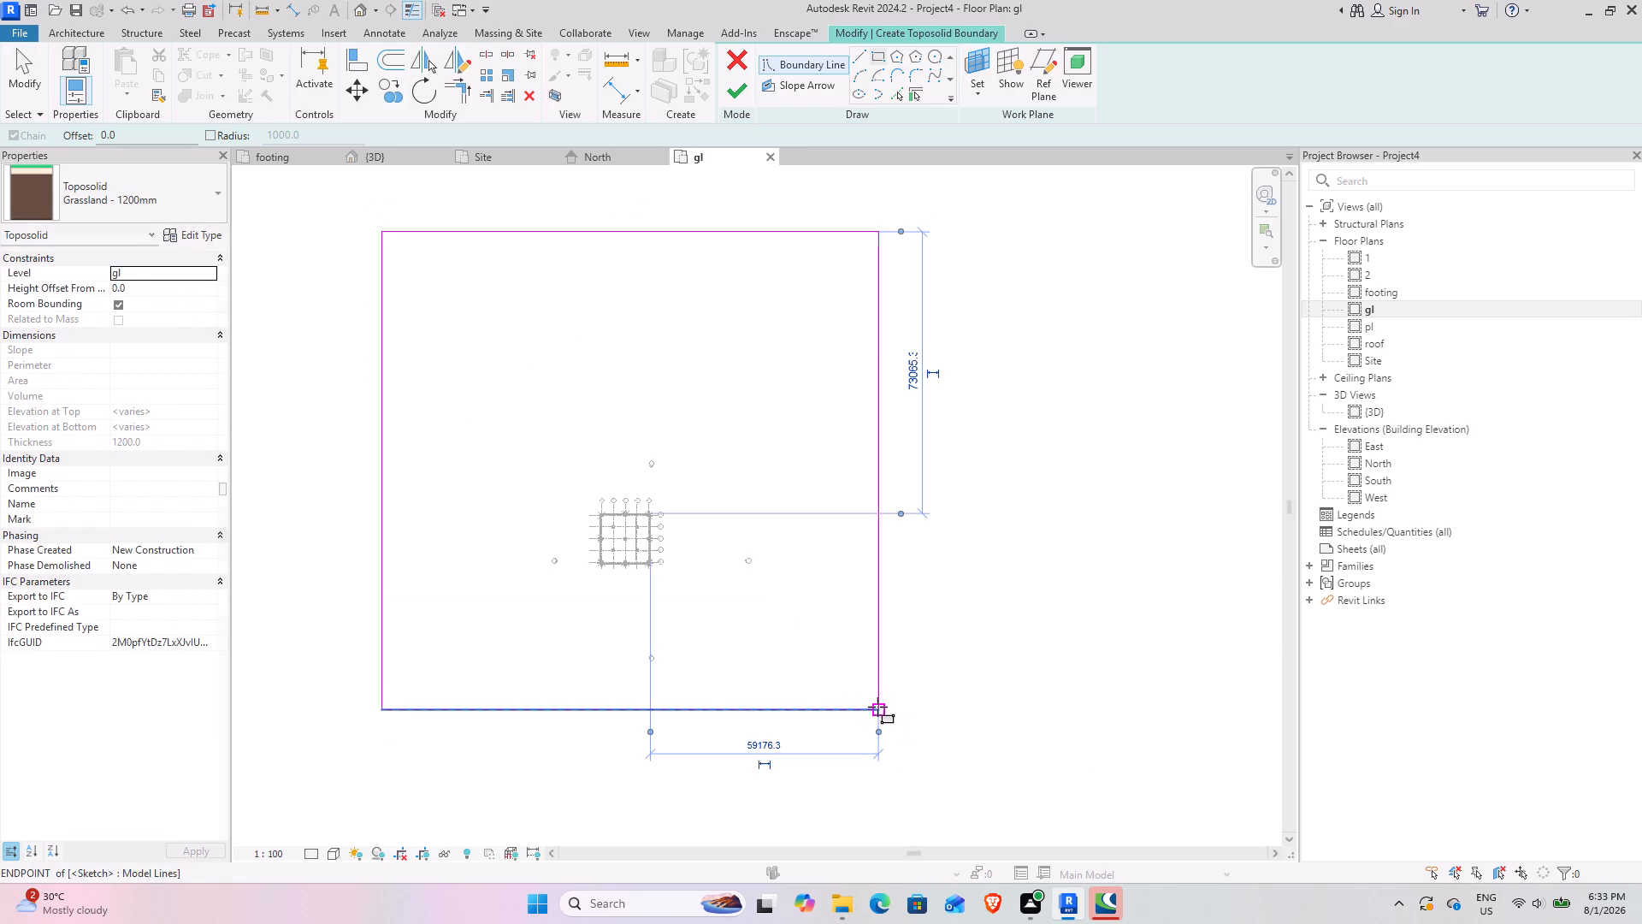
{"action": "left_click", "coordinate": [736, 90]}
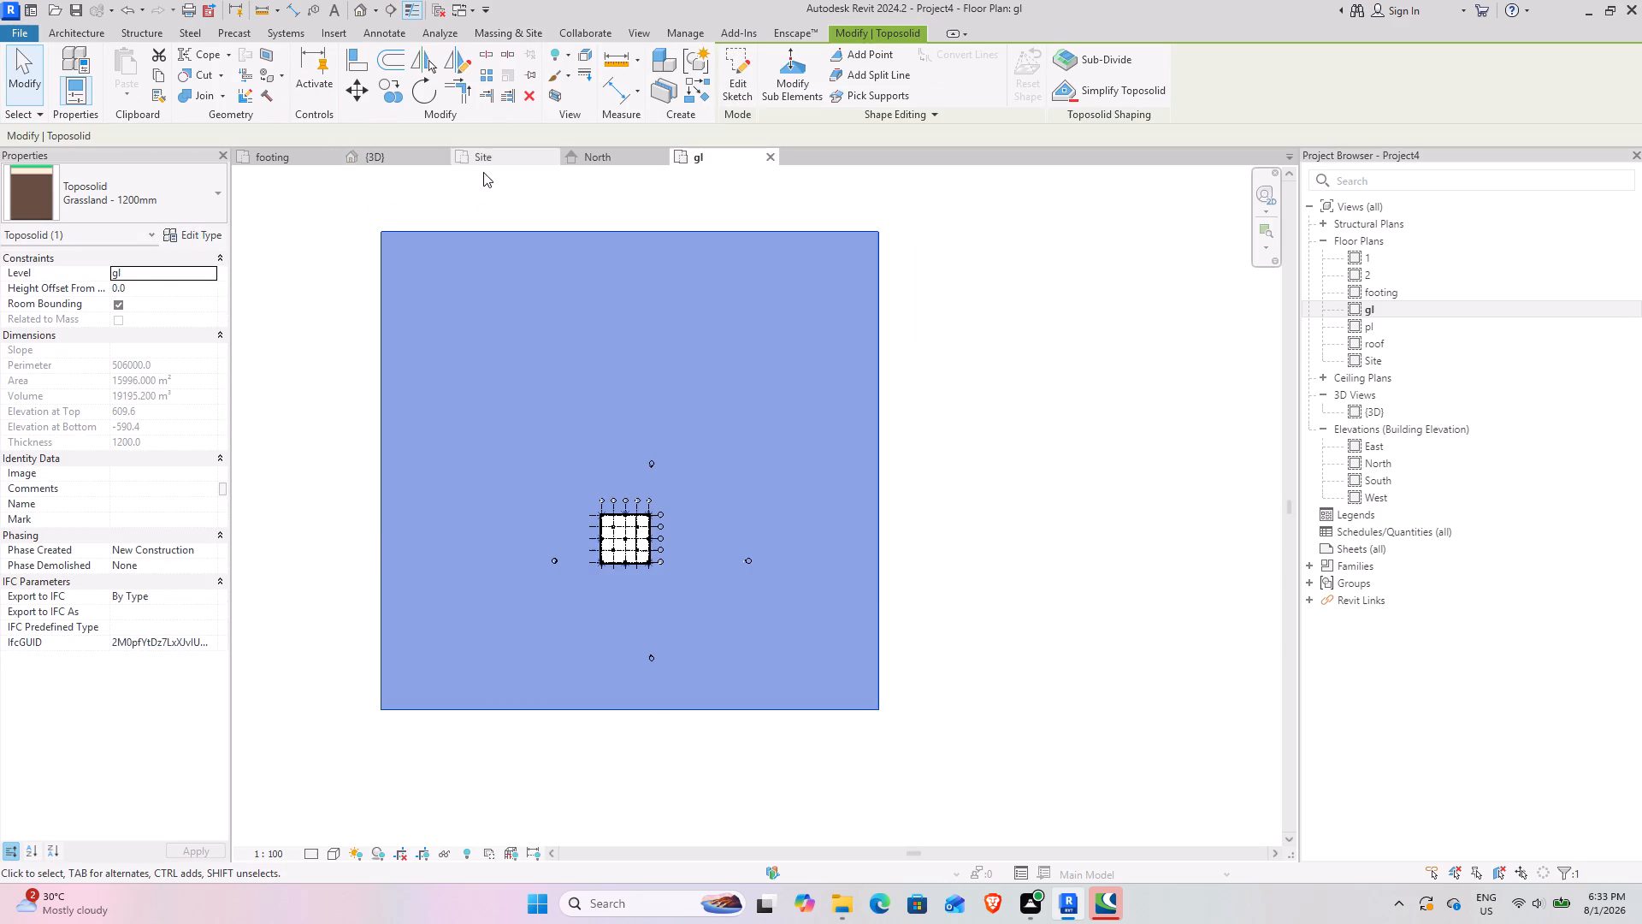
Examine in 3D how the new toposolid meets the perimeter walls, columns and footings, from above and from below ground.
{"action": "left_click", "coordinate": [394, 160]}
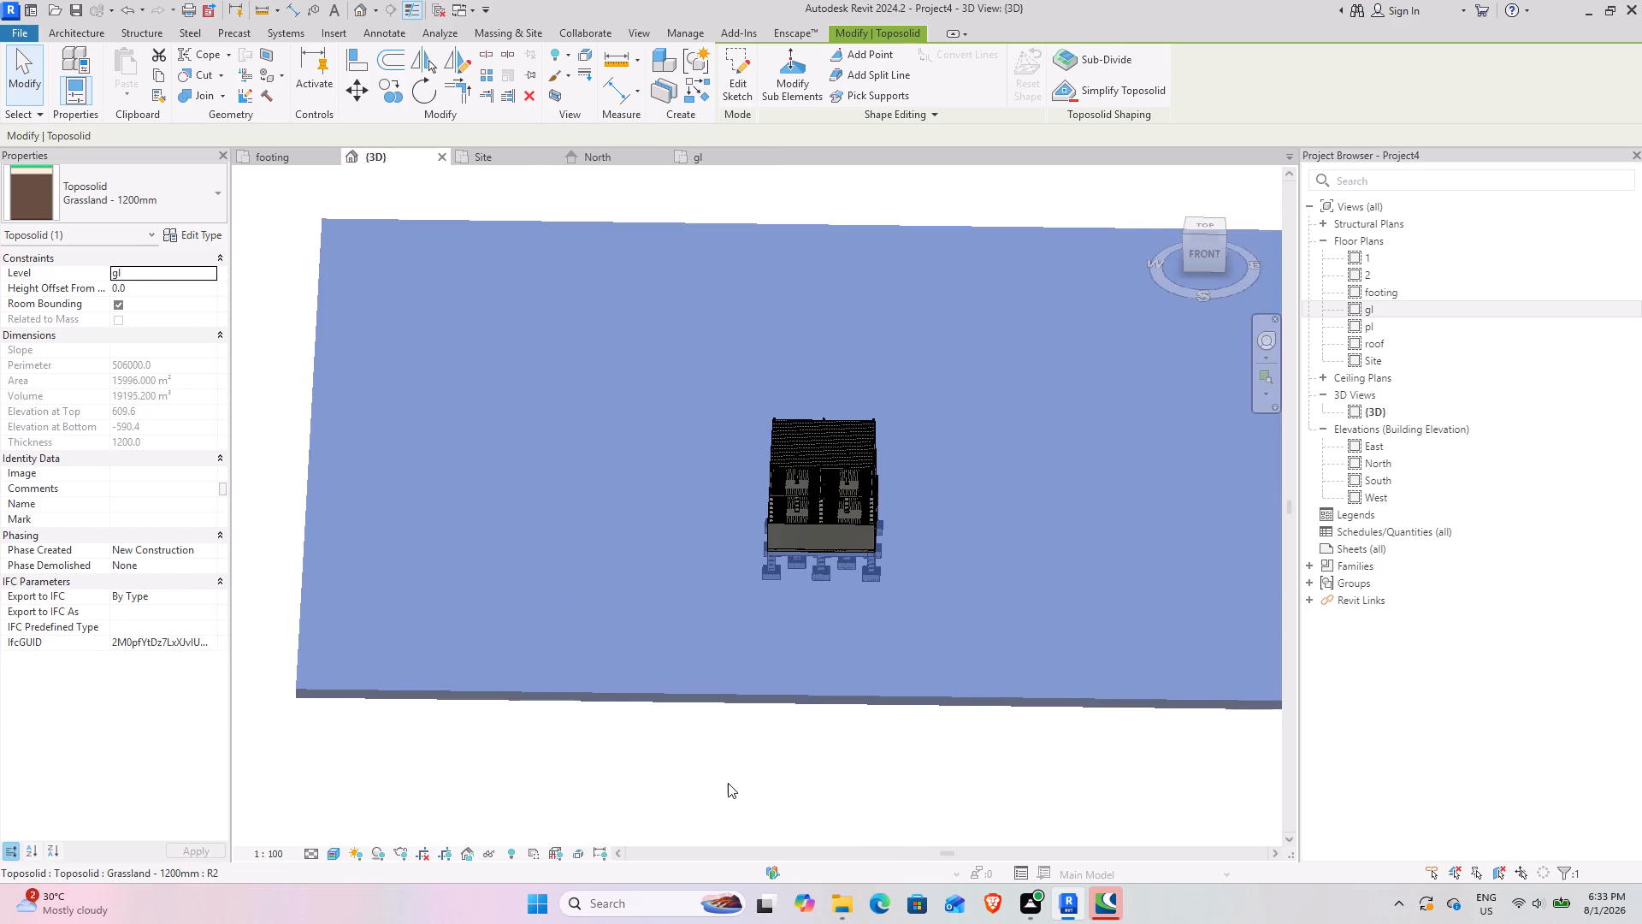
{"action": "left_click_drag", "start_coordinate": [731, 778], "coordinate": [731, 708]}
{"action": "scroll", "coordinate": [696, 624], "scroll_direction": "down", "scroll_amount": 1}
{"action": "middle_click_drag", "start_coordinate": [635, 610], "coordinate": [867, 607], "text": "shift"}
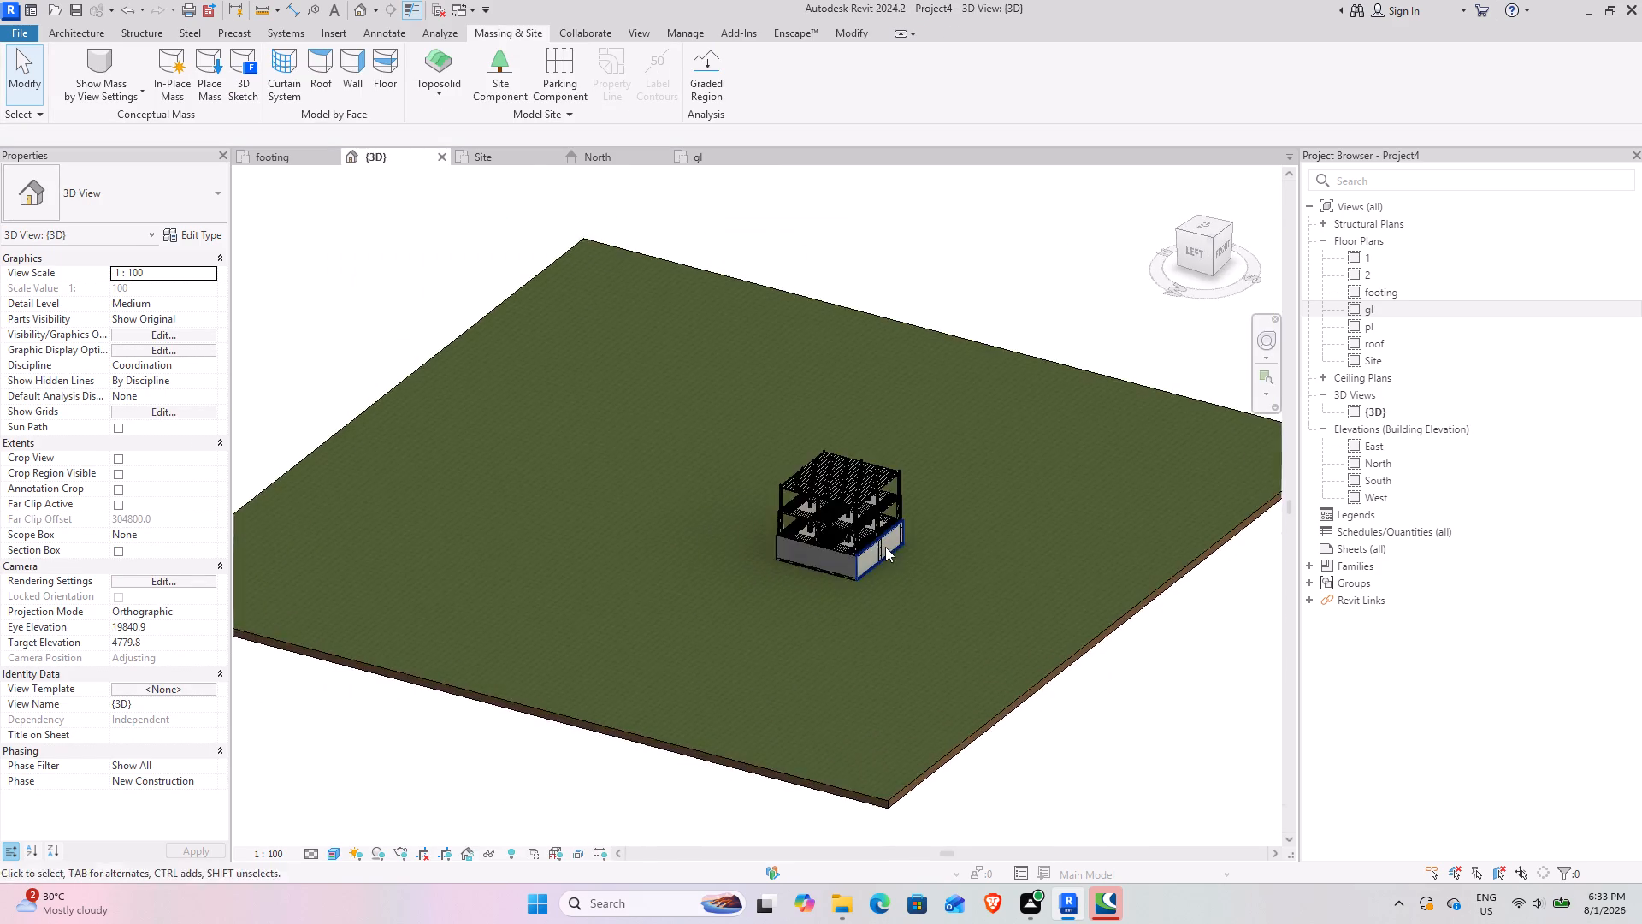
{"action": "scroll", "coordinate": [882, 536], "scroll_direction": "up", "scroll_amount": 7}
{"action": "middle_click_drag", "start_coordinate": [859, 629], "coordinate": [663, 603], "text": "shift"}
{"action": "scroll", "coordinate": [614, 543], "scroll_direction": "up", "scroll_amount": 5}
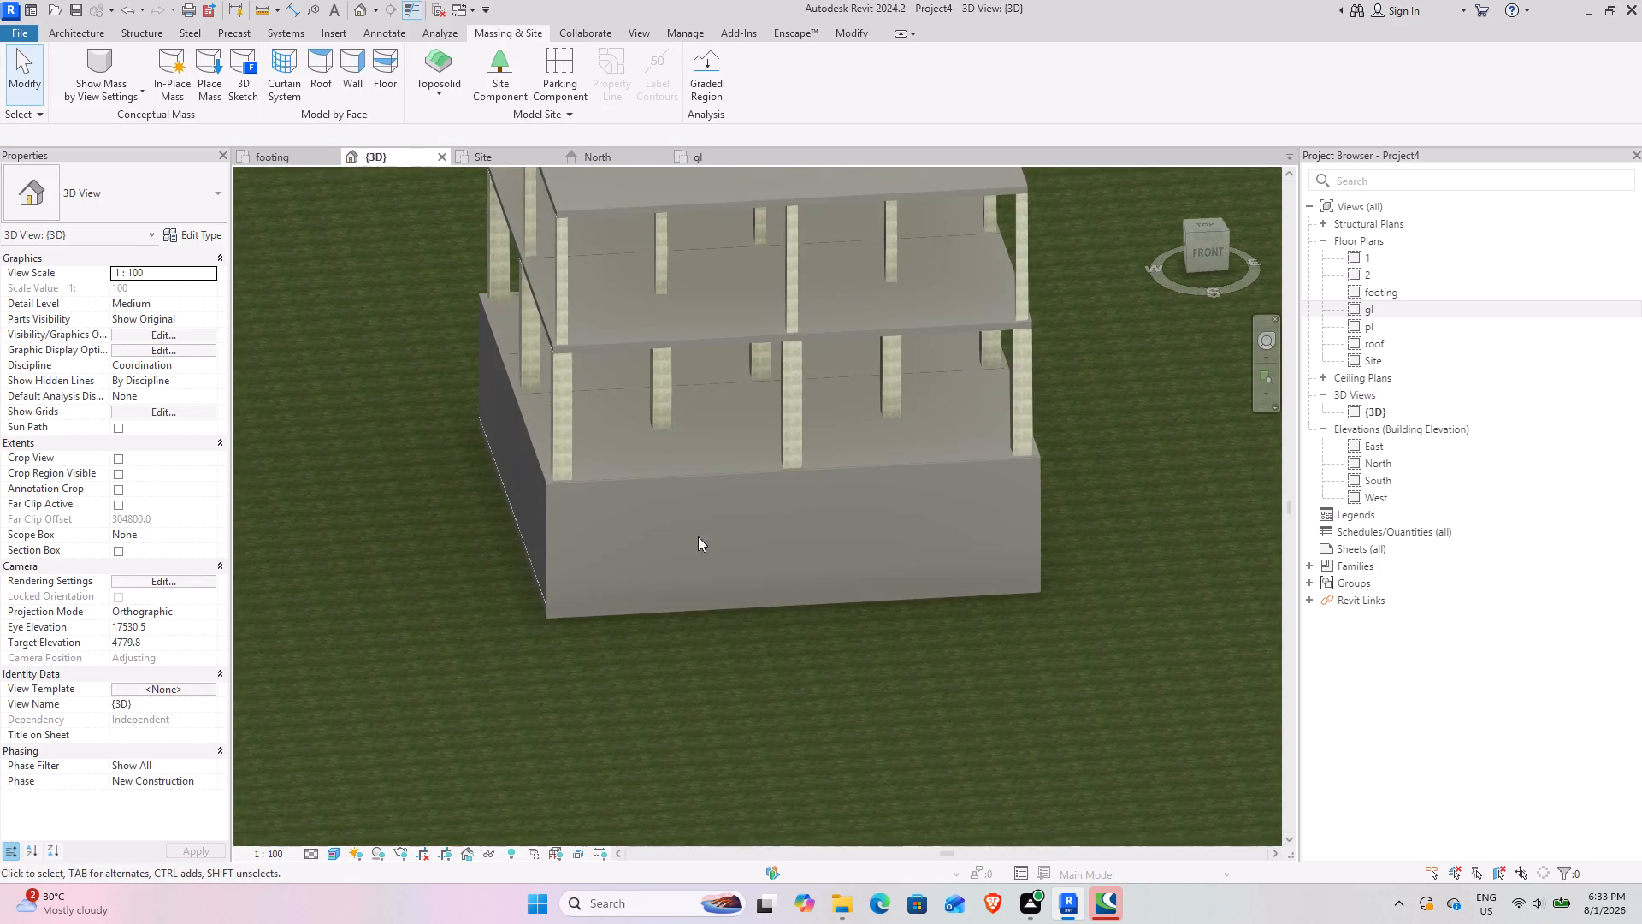
{"action": "middle_click_drag", "start_coordinate": [755, 590], "coordinate": [731, 443], "text": "shift"}
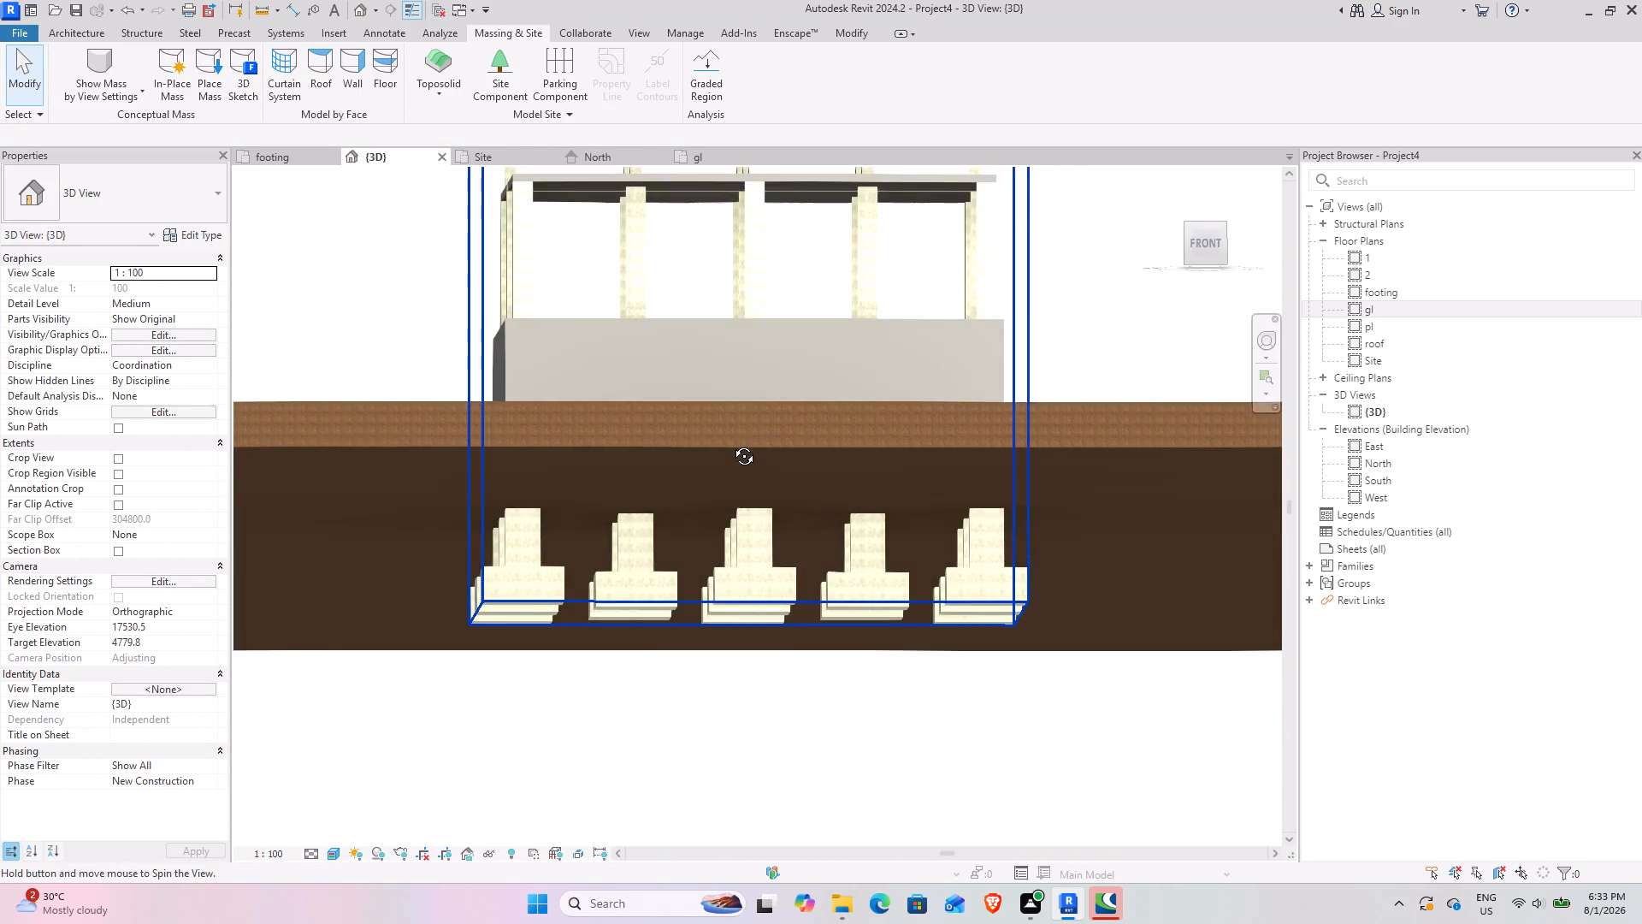
{"action": "middle_click_drag", "start_coordinate": [731, 443], "coordinate": [726, 466], "text": "shift"}
{"action": "middle_click_drag", "start_coordinate": [724, 554], "coordinate": [730, 538], "text": "shift"}
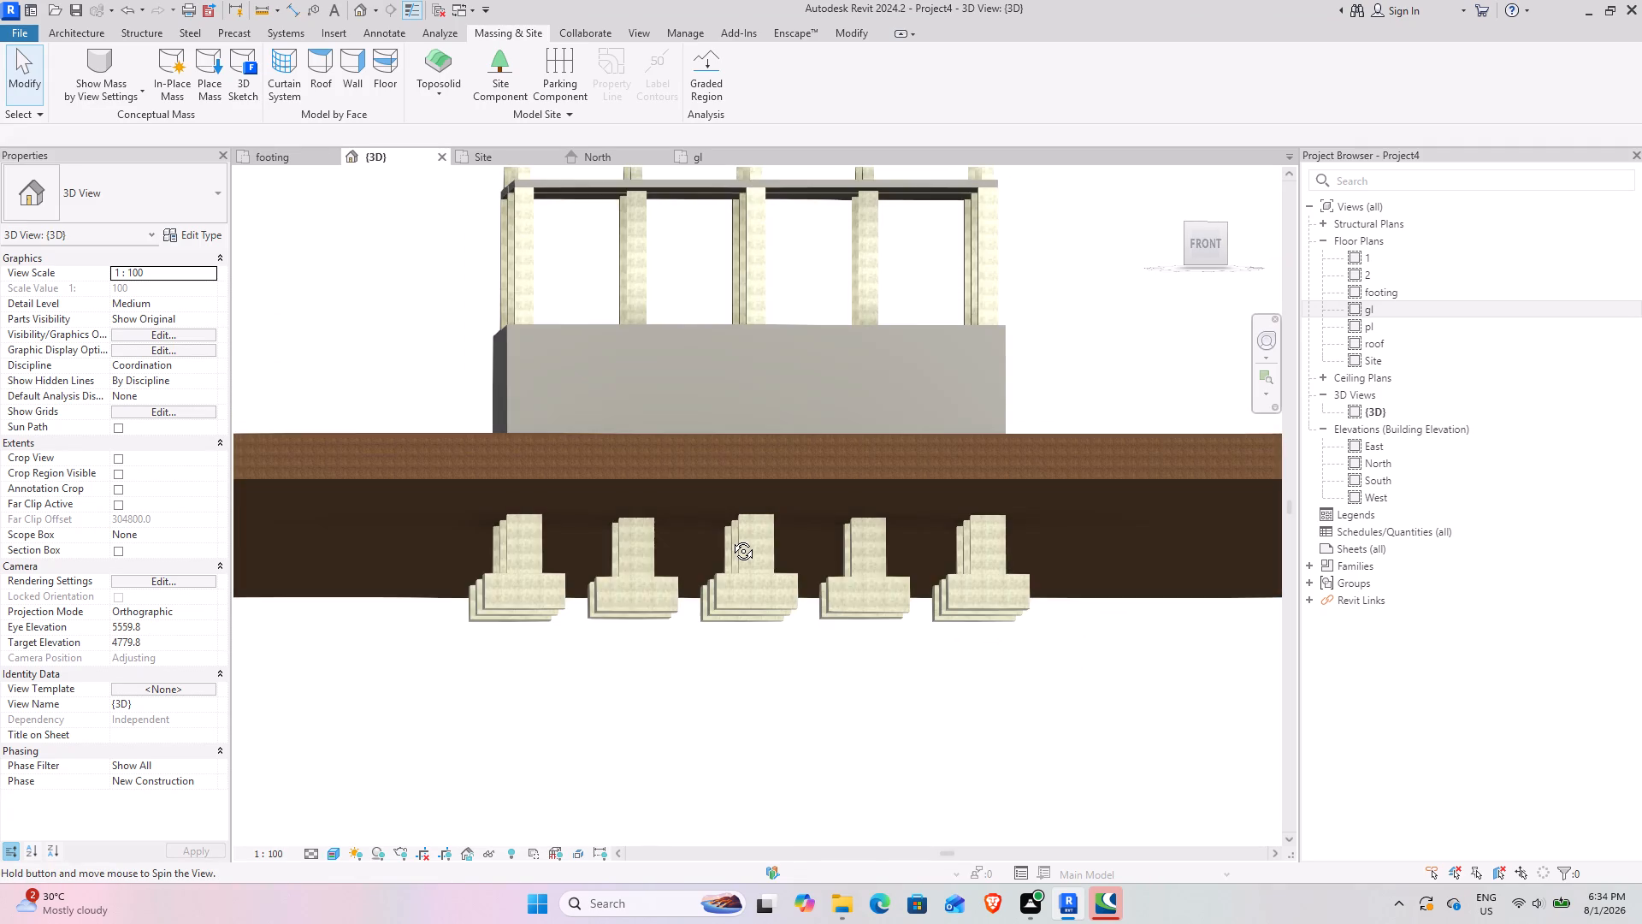
{"action": "middle_click_drag", "start_coordinate": [730, 538], "coordinate": [776, 548], "text": "shift"}
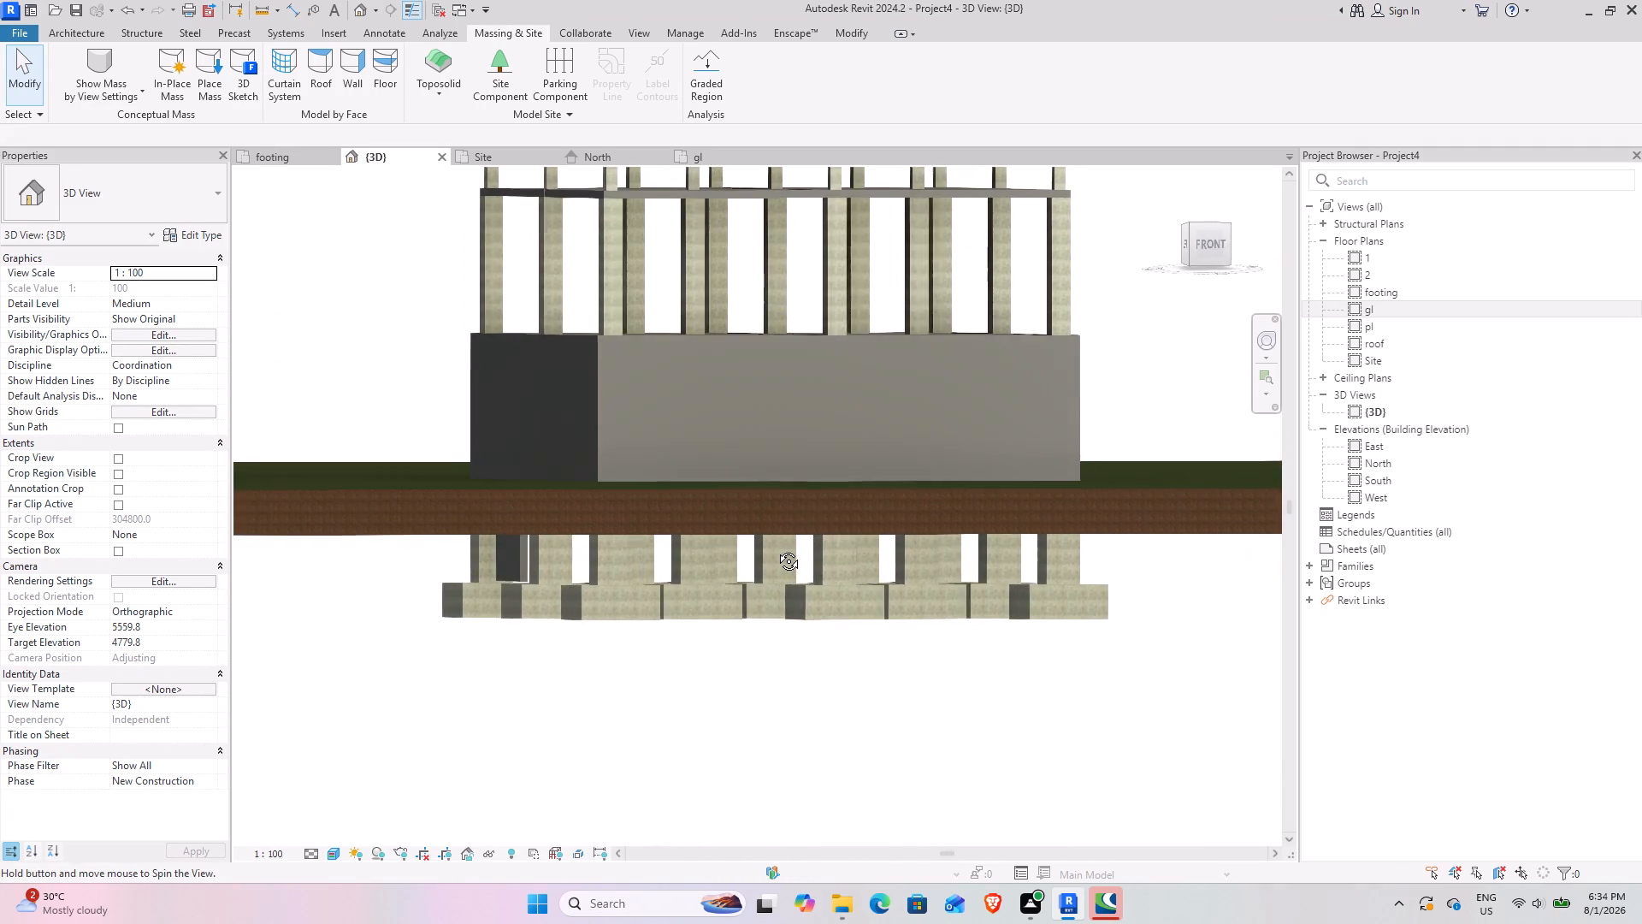
{"action": "middle_click_drag", "start_coordinate": [776, 548], "coordinate": [729, 636], "text": "shift"}
{"action": "scroll", "coordinate": [562, 548], "scroll_direction": "up", "scroll_amount": 3}
{"action": "middle_click_drag", "start_coordinate": [565, 620], "coordinate": [565, 621], "text": "shift"}
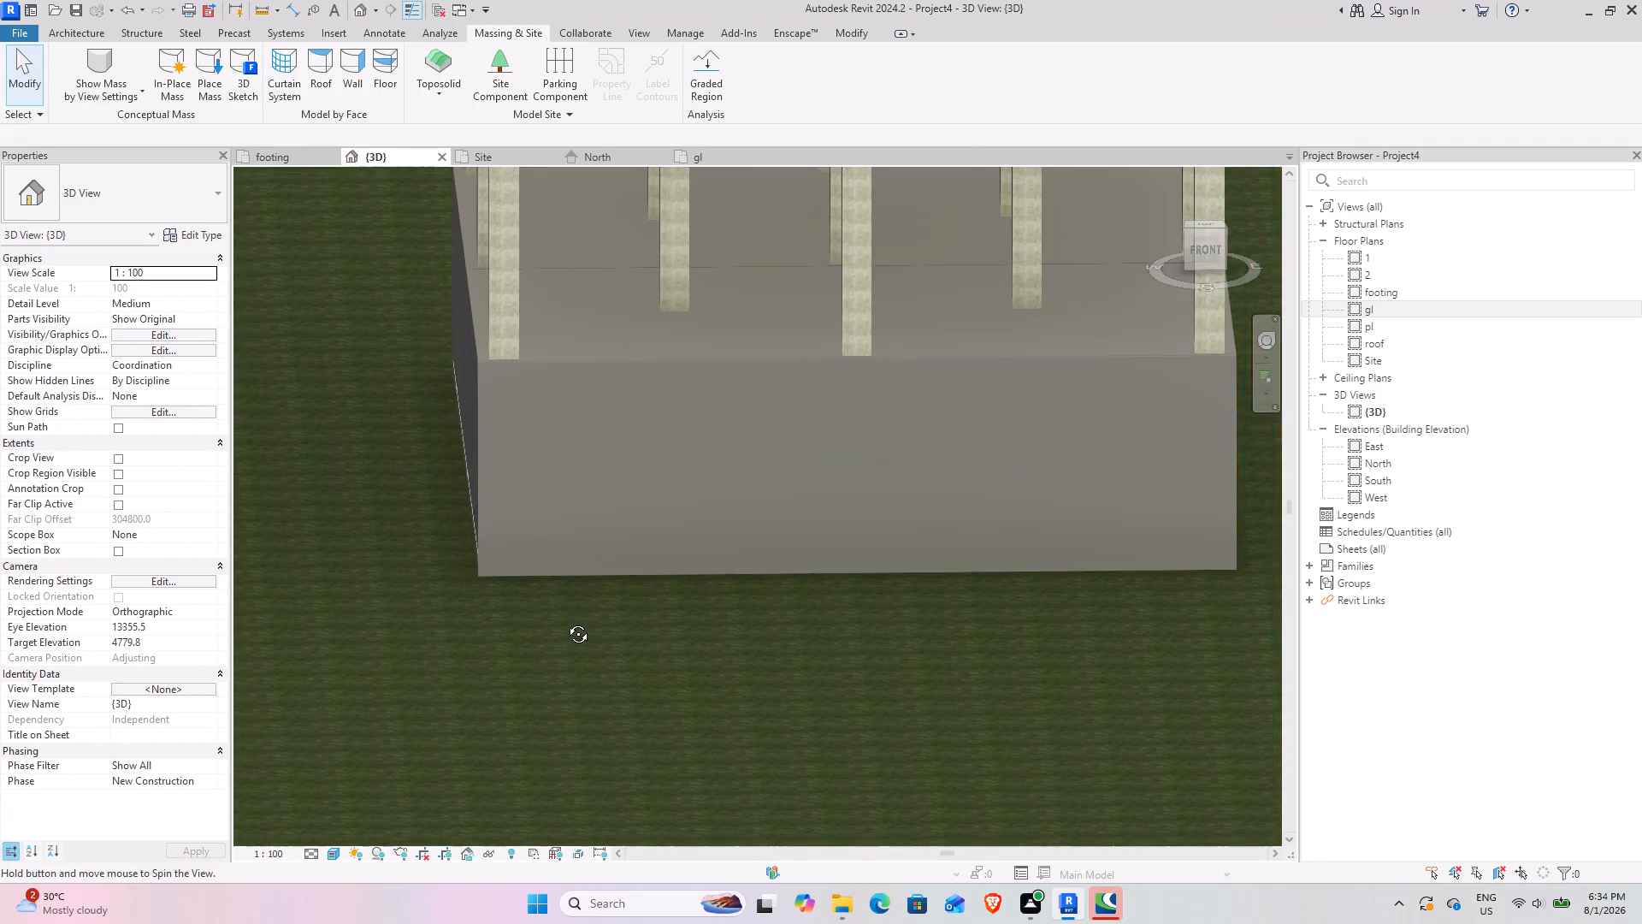
{"action": "middle_click_drag", "start_coordinate": [565, 621], "coordinate": [582, 577], "text": "shift"}
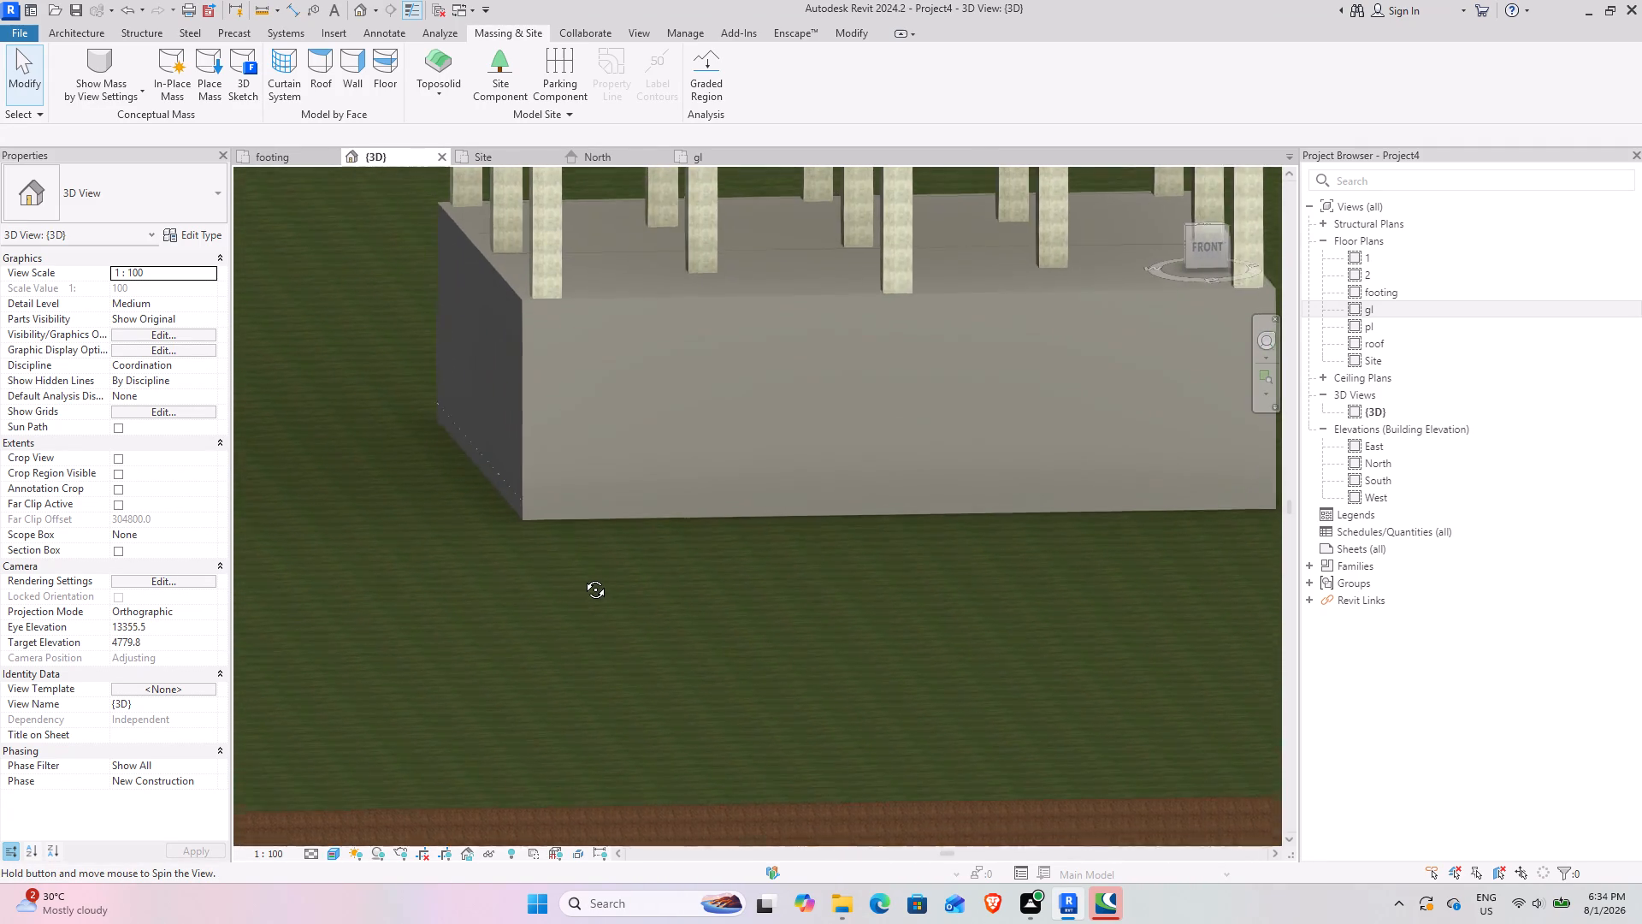
{"action": "middle_click_drag", "start_coordinate": [582, 577], "coordinate": [564, 604], "text": "shift"}
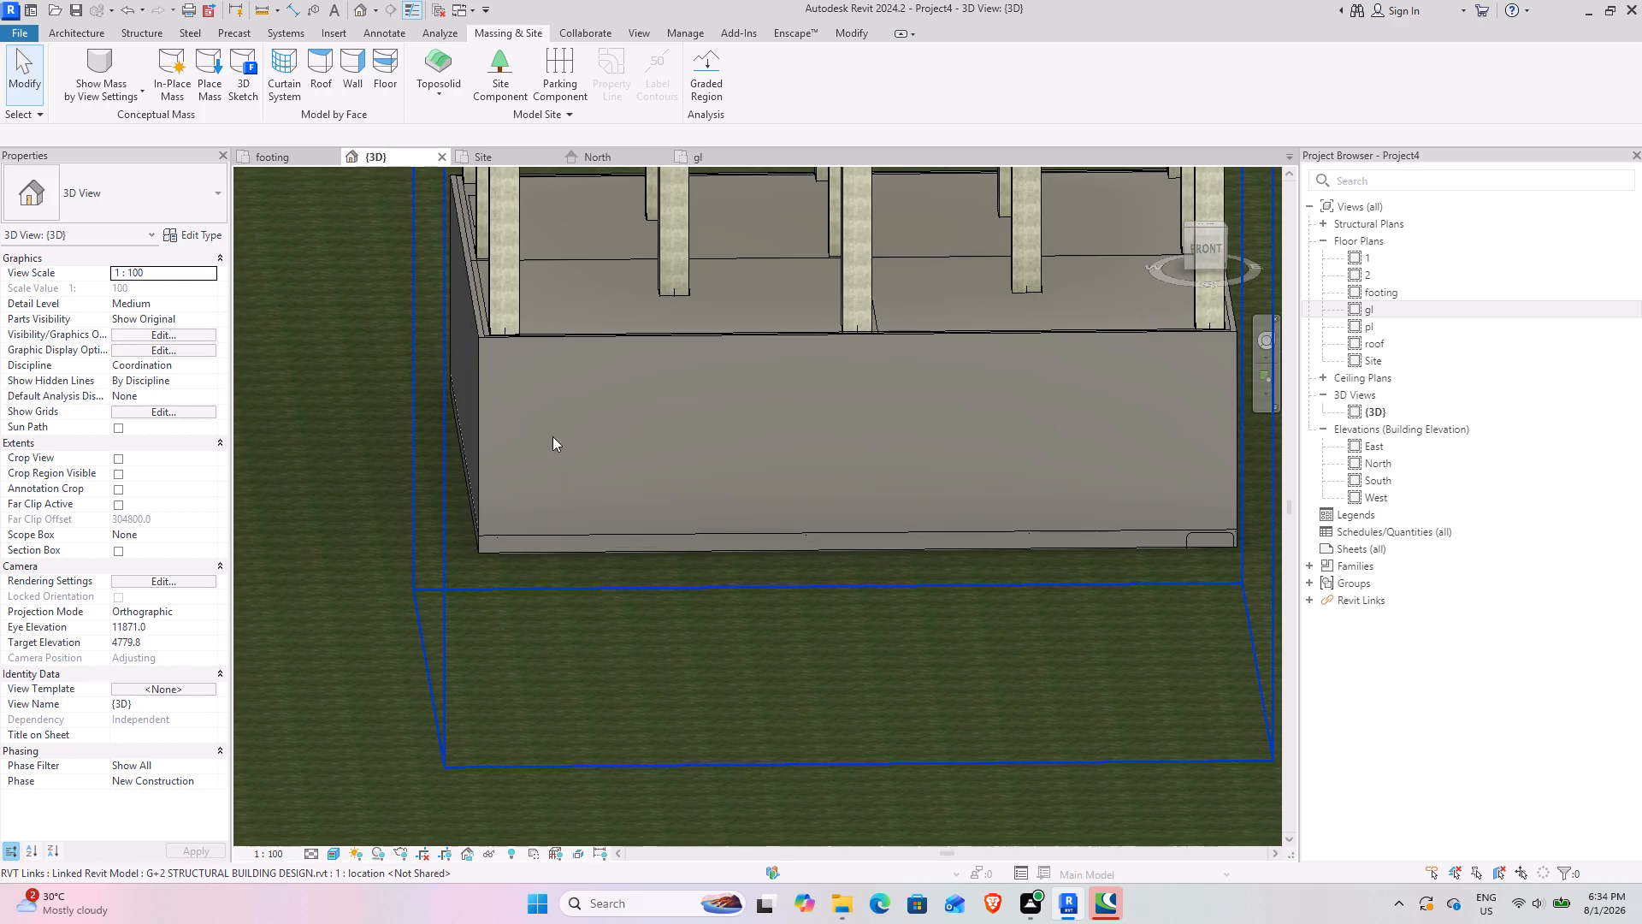
Delete the Generic - 200mm perimeter wall on the front side of the ground floor.
{"action": "middle_click_drag", "start_coordinate": [563, 542], "coordinate": [535, 637]}
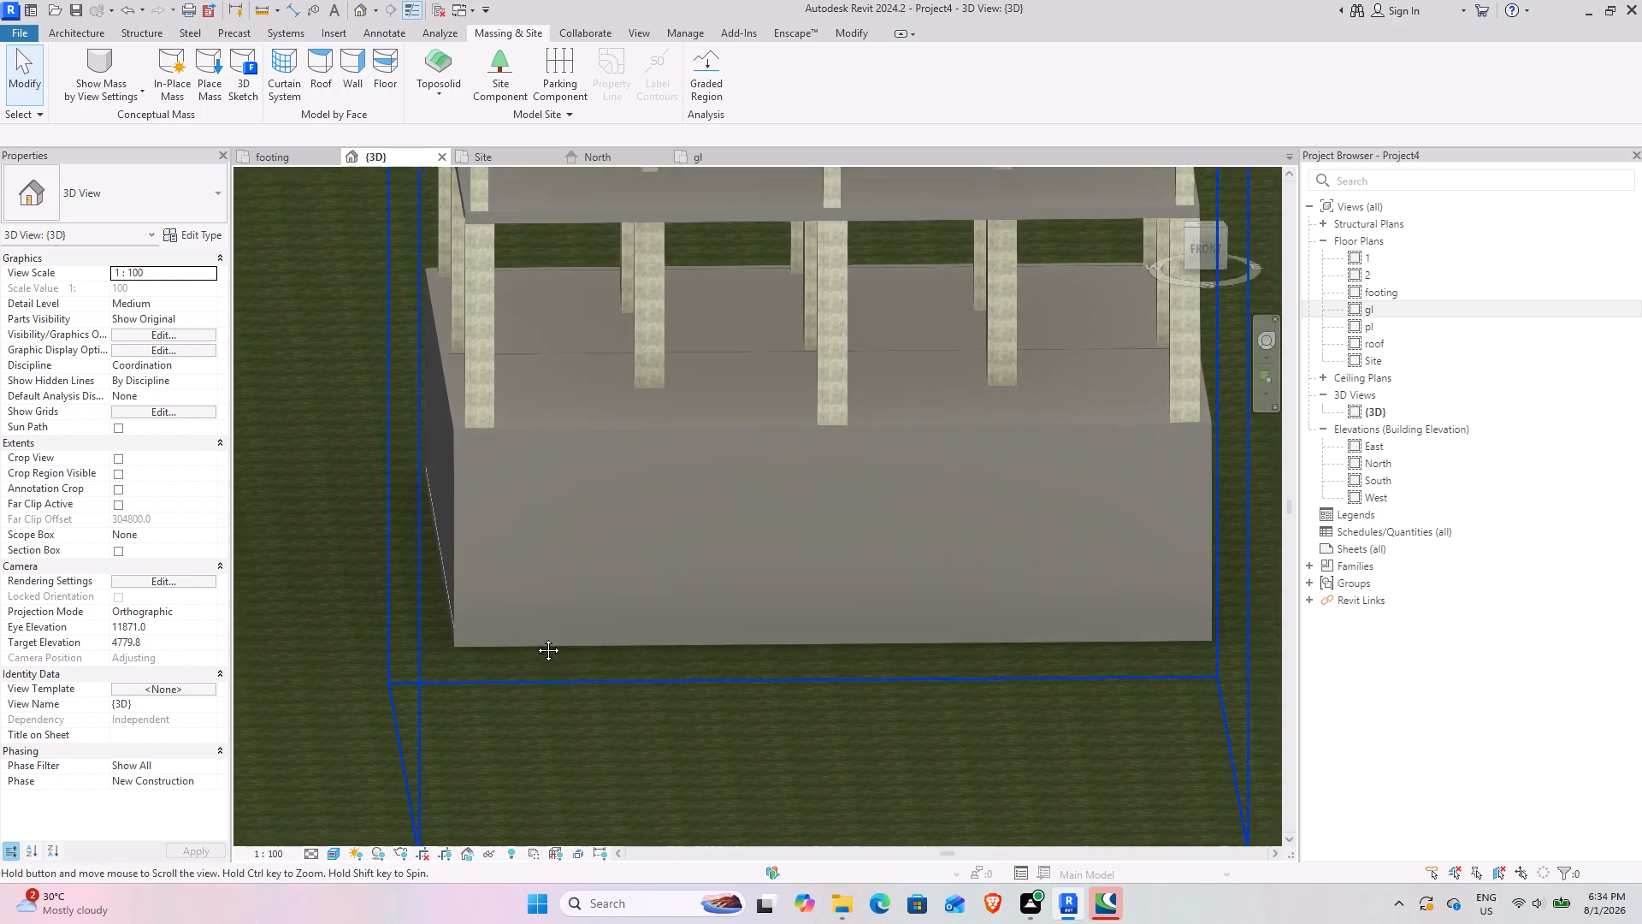
{"action": "middle_click_drag", "start_coordinate": [535, 637], "coordinate": [525, 657]}
{"action": "scroll", "coordinate": [410, 422], "scroll_direction": "up", "scroll_amount": 7}
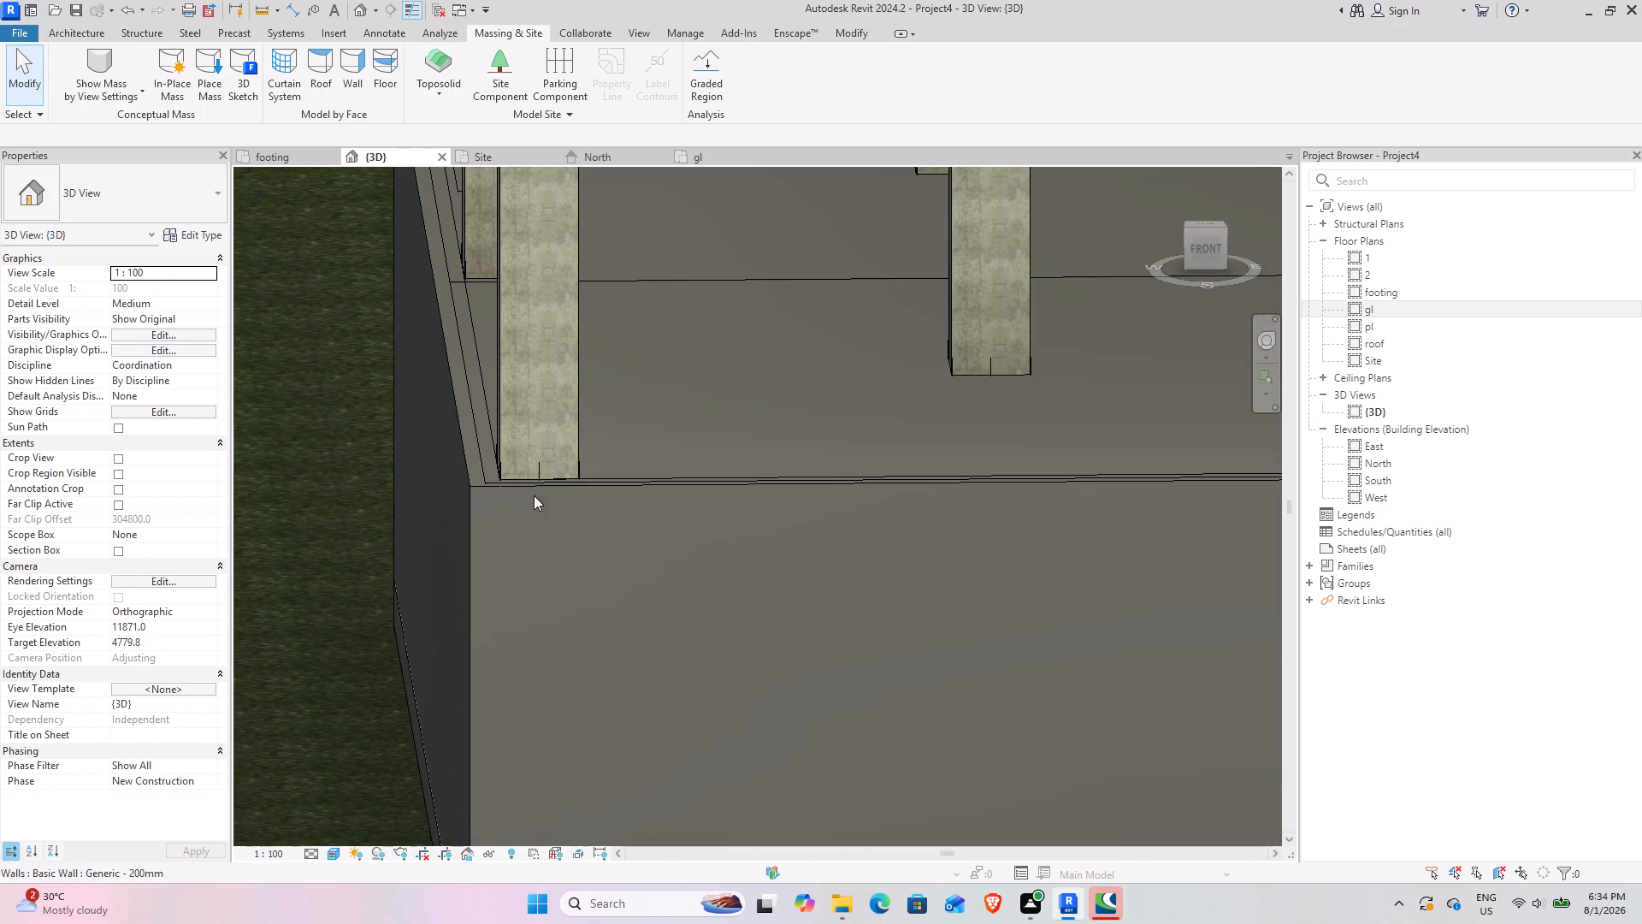
{"action": "scroll", "coordinate": [556, 488], "scroll_direction": "down", "scroll_amount": 3}
{"action": "middle_click_drag", "start_coordinate": [645, 589], "coordinate": [545, 489]}
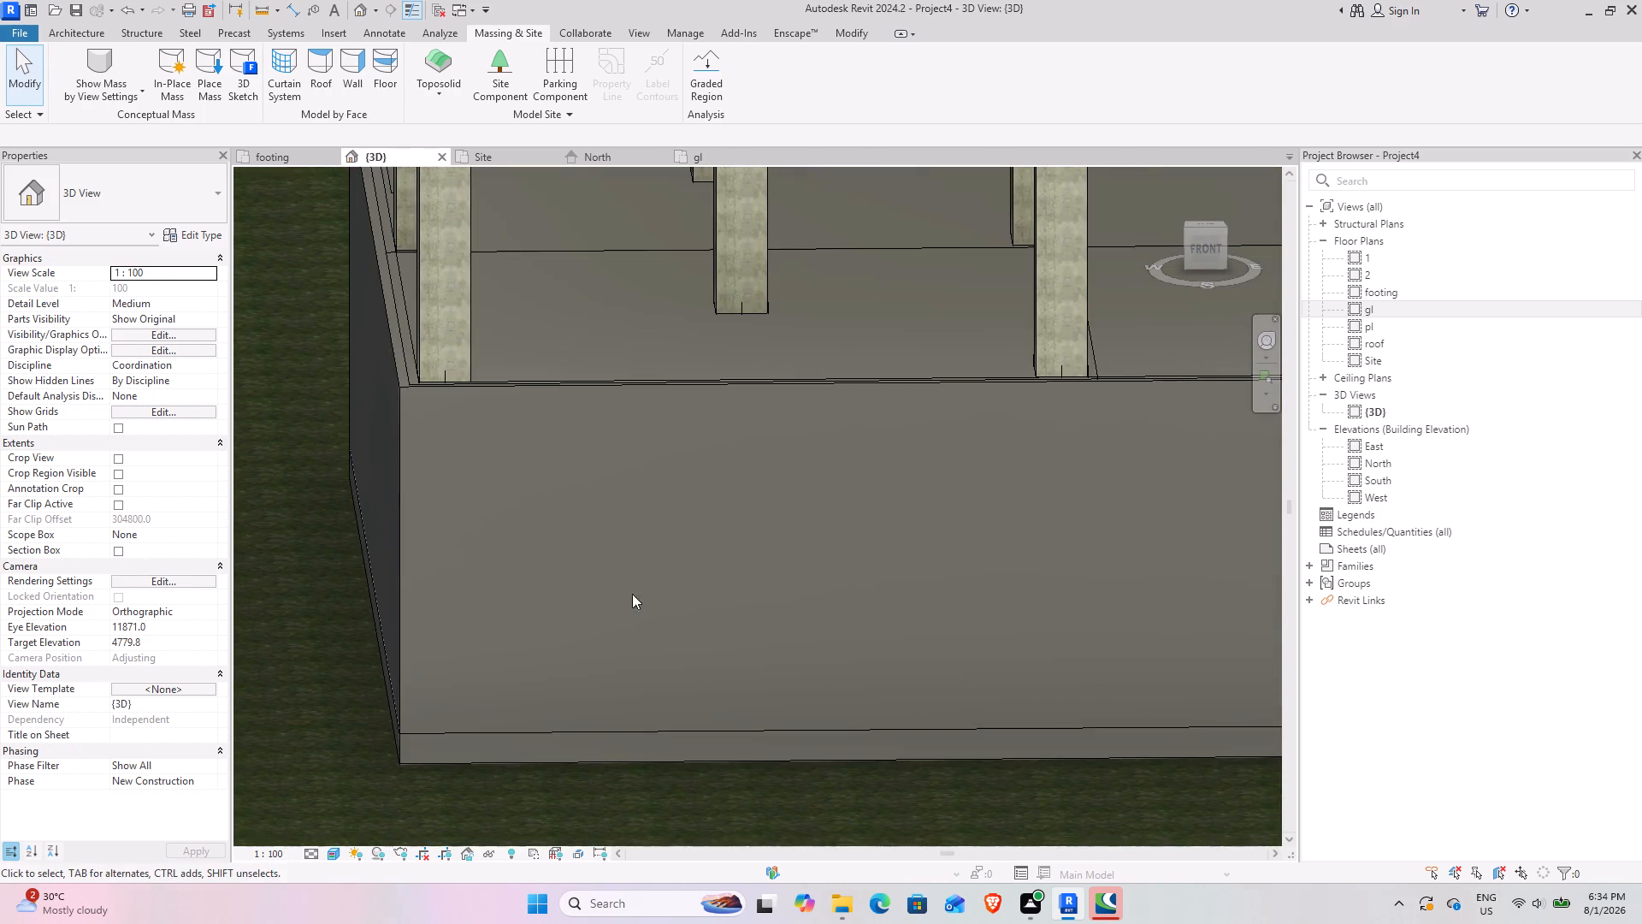
{"action": "middle_click_drag", "start_coordinate": [623, 593], "coordinate": [511, 500]}
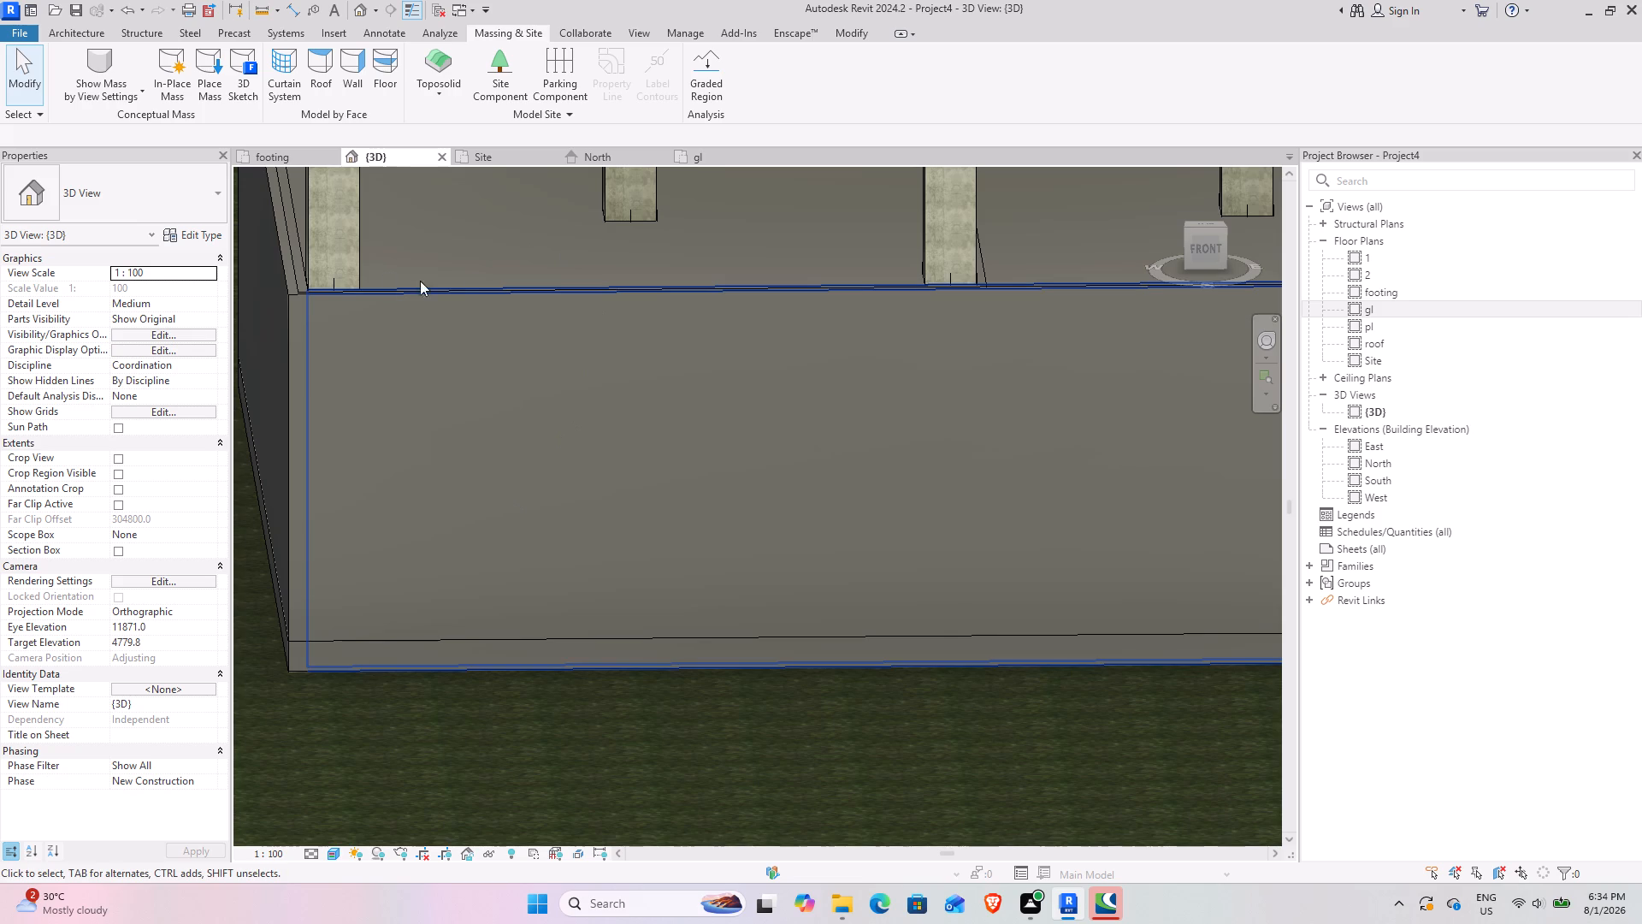
{"action": "left_click", "coordinate": [498, 297]}
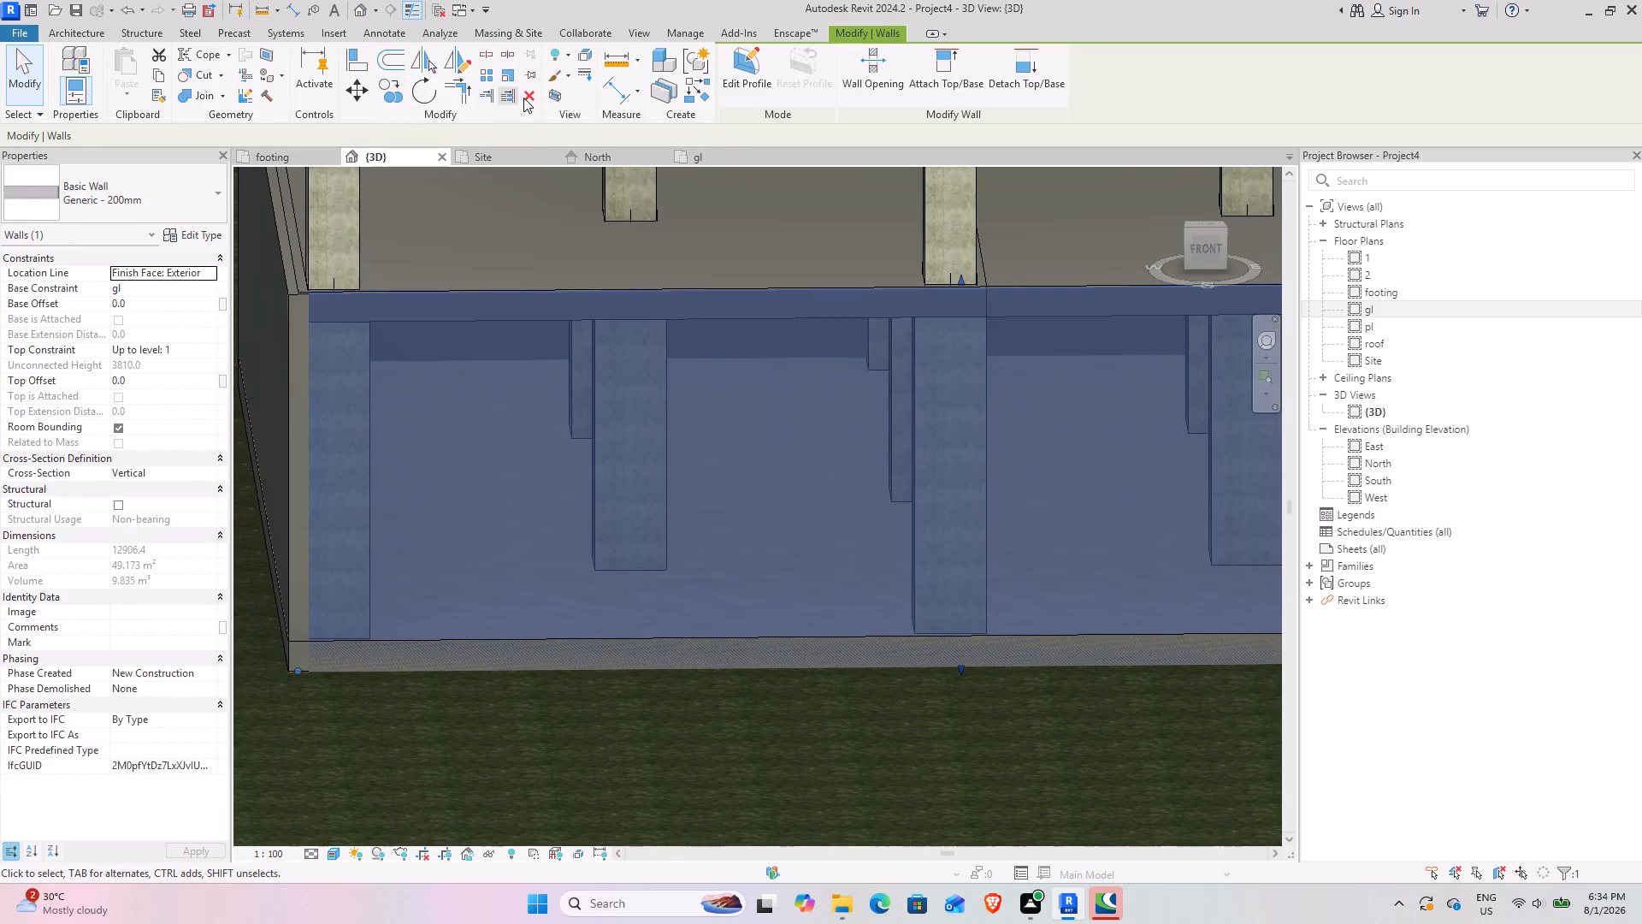
{"action": "left_click", "coordinate": [523, 98]}
Examine the opened front side of the ground floor, its columns and slab edges in the 3D view.
{"action": "scroll", "coordinate": [529, 380], "scroll_direction": "down", "scroll_amount": 4}
{"action": "middle_click_drag", "start_coordinate": [806, 608], "coordinate": [742, 556]}
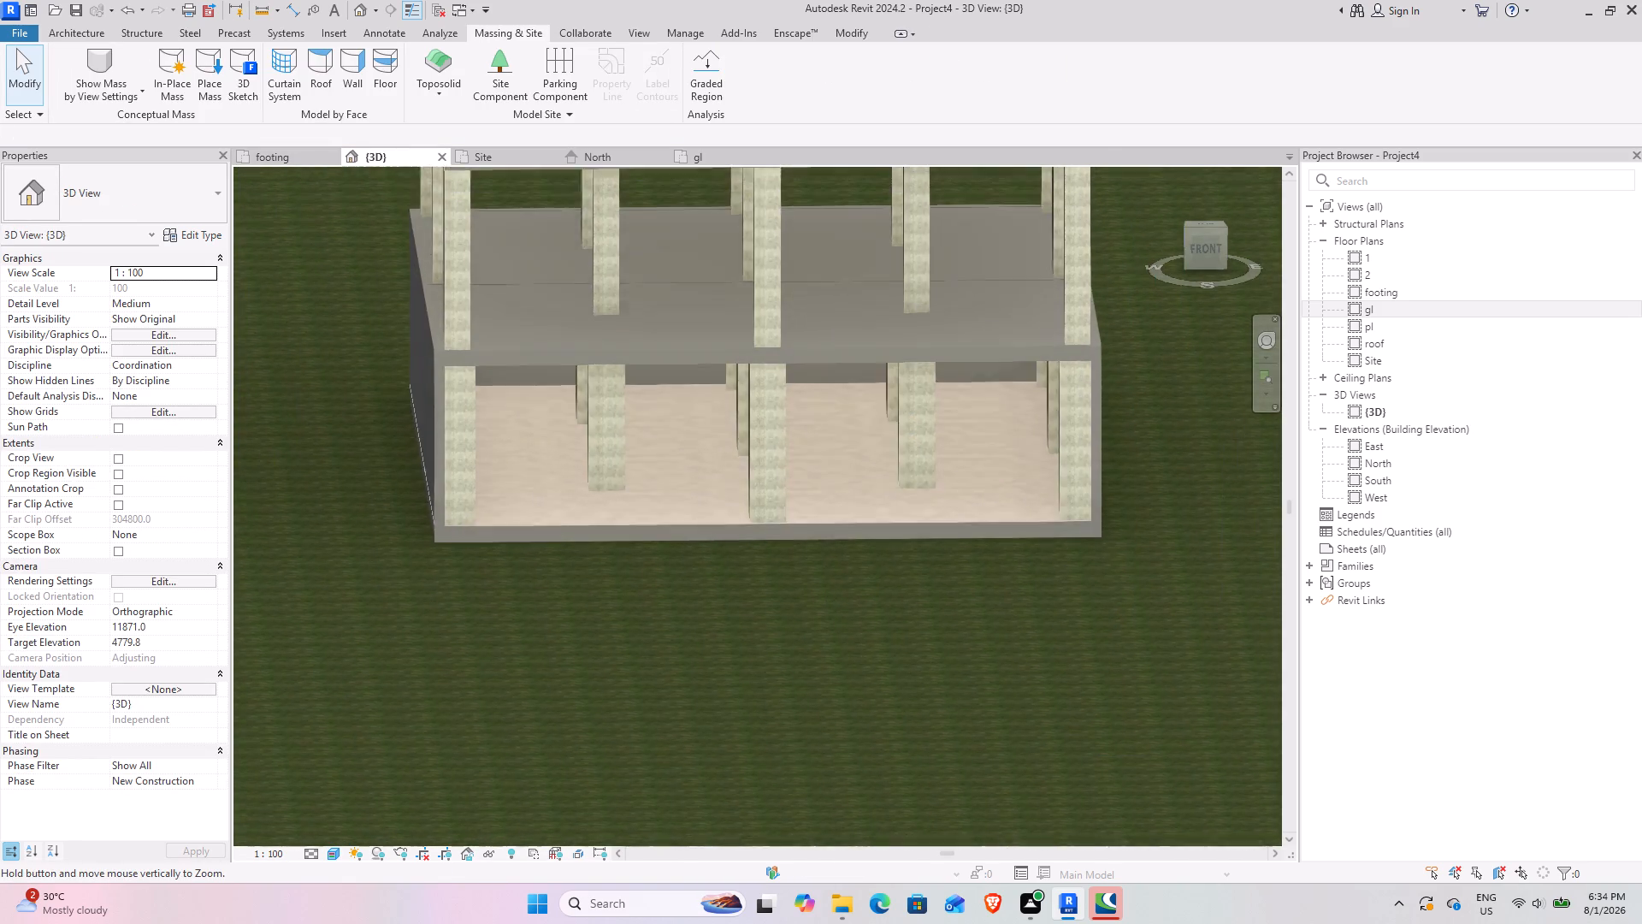
{"action": "middle_click_drag", "start_coordinate": [742, 556], "coordinate": [717, 531]}
{"action": "middle_click_drag", "start_coordinate": [777, 573], "coordinate": [760, 565]}
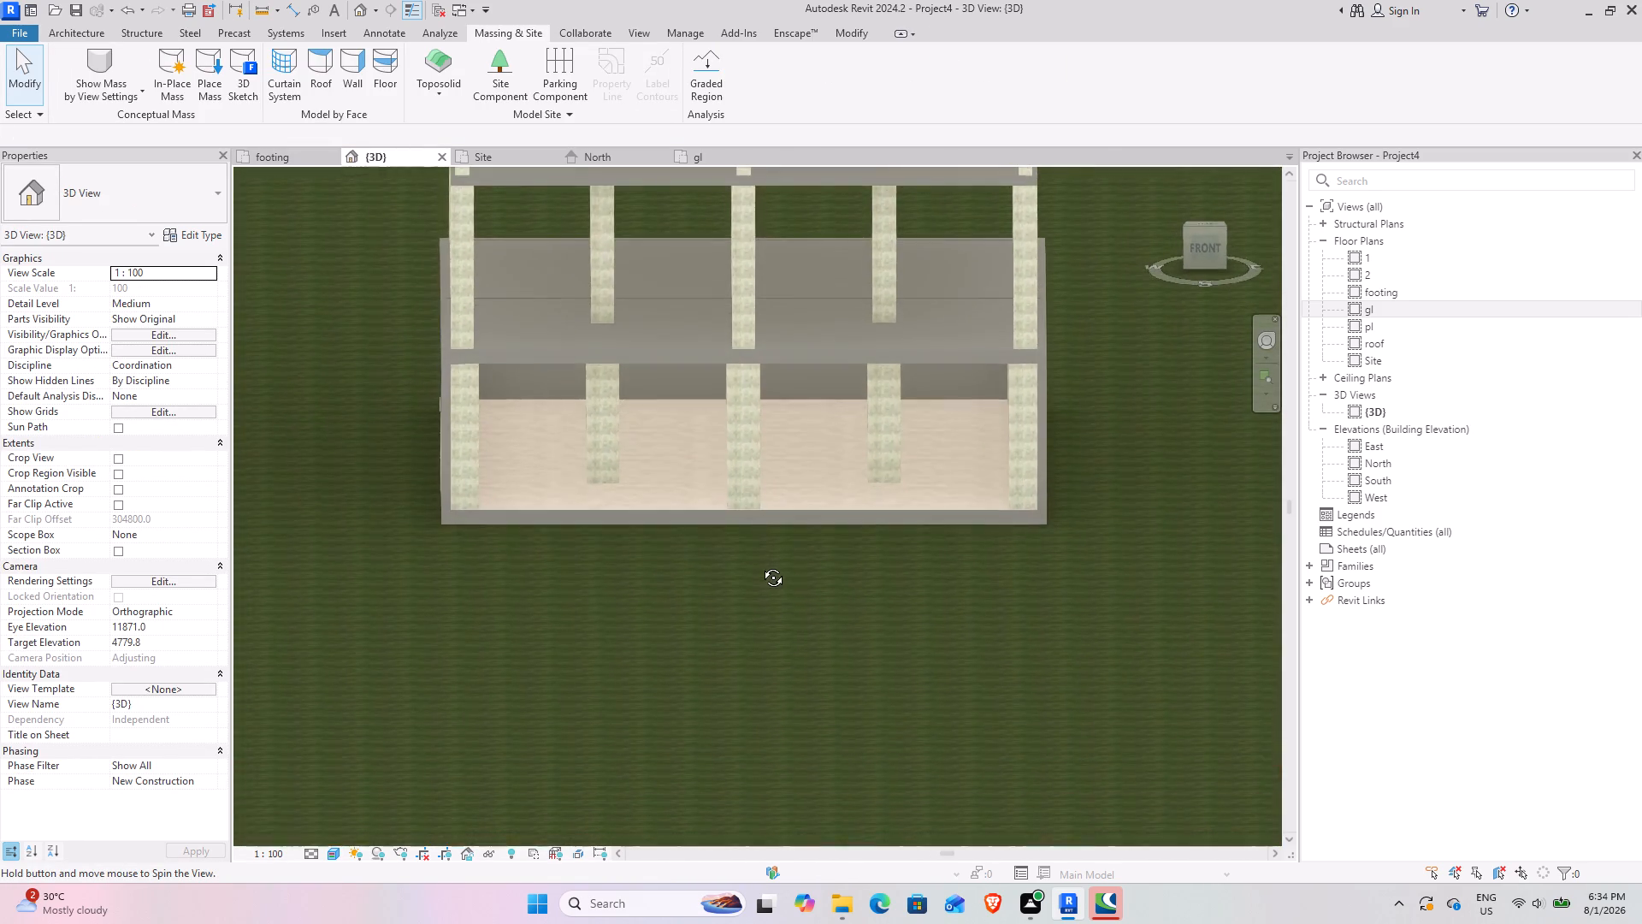
{"action": "middle_click_drag", "start_coordinate": [760, 565], "coordinate": [771, 595]}
{"action": "scroll", "coordinate": [703, 583], "scroll_direction": "up", "scroll_amount": 3}
{"action": "middle_click_drag", "start_coordinate": [711, 585], "coordinate": [695, 598], "text": "shift"}
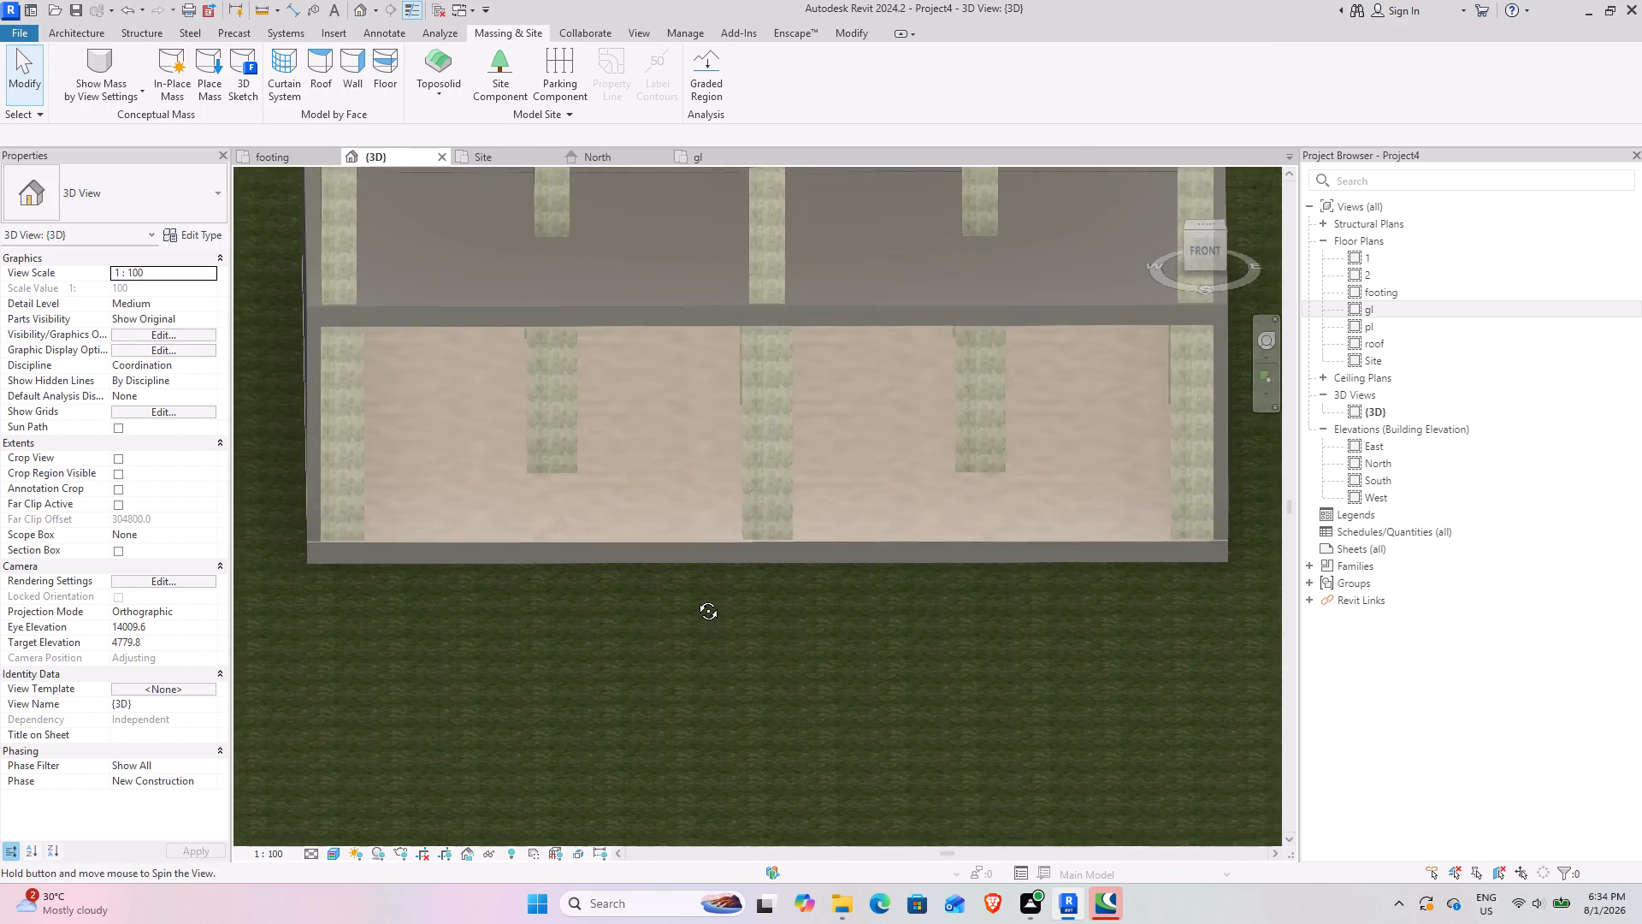
{"action": "middle_click_drag", "start_coordinate": [695, 598], "coordinate": [706, 627], "text": "shift"}
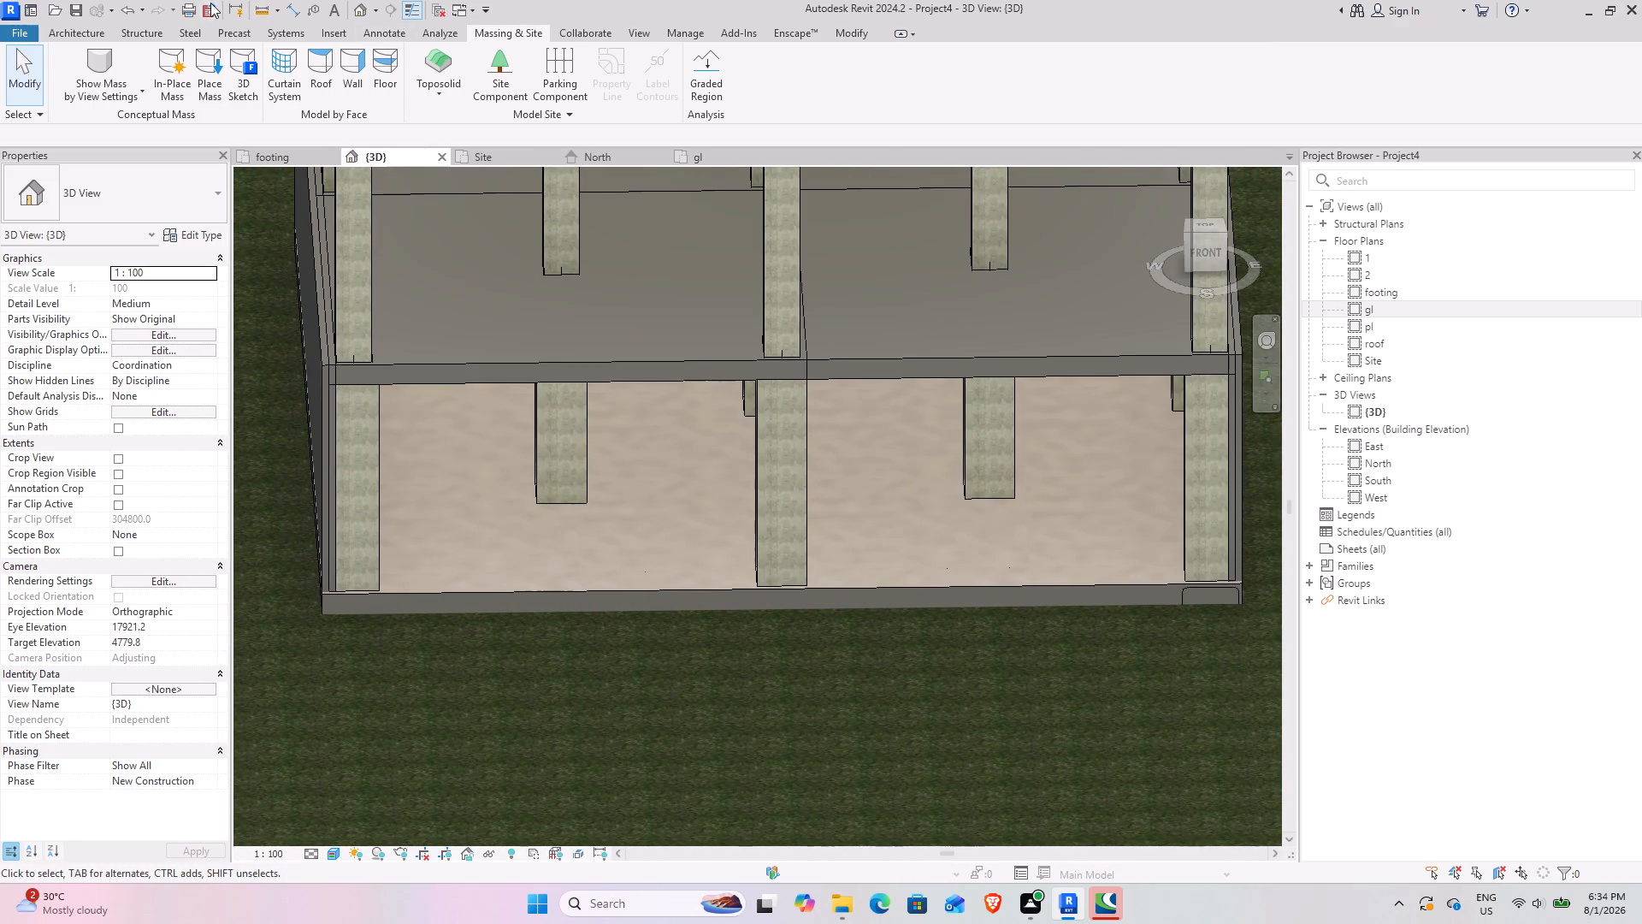
In the gl floor plan, create a 1000 mm wide stair from footing to pl, with a 500 mm run outward from the building's front-left corner.
{"action": "left_click", "coordinate": [72, 36]}
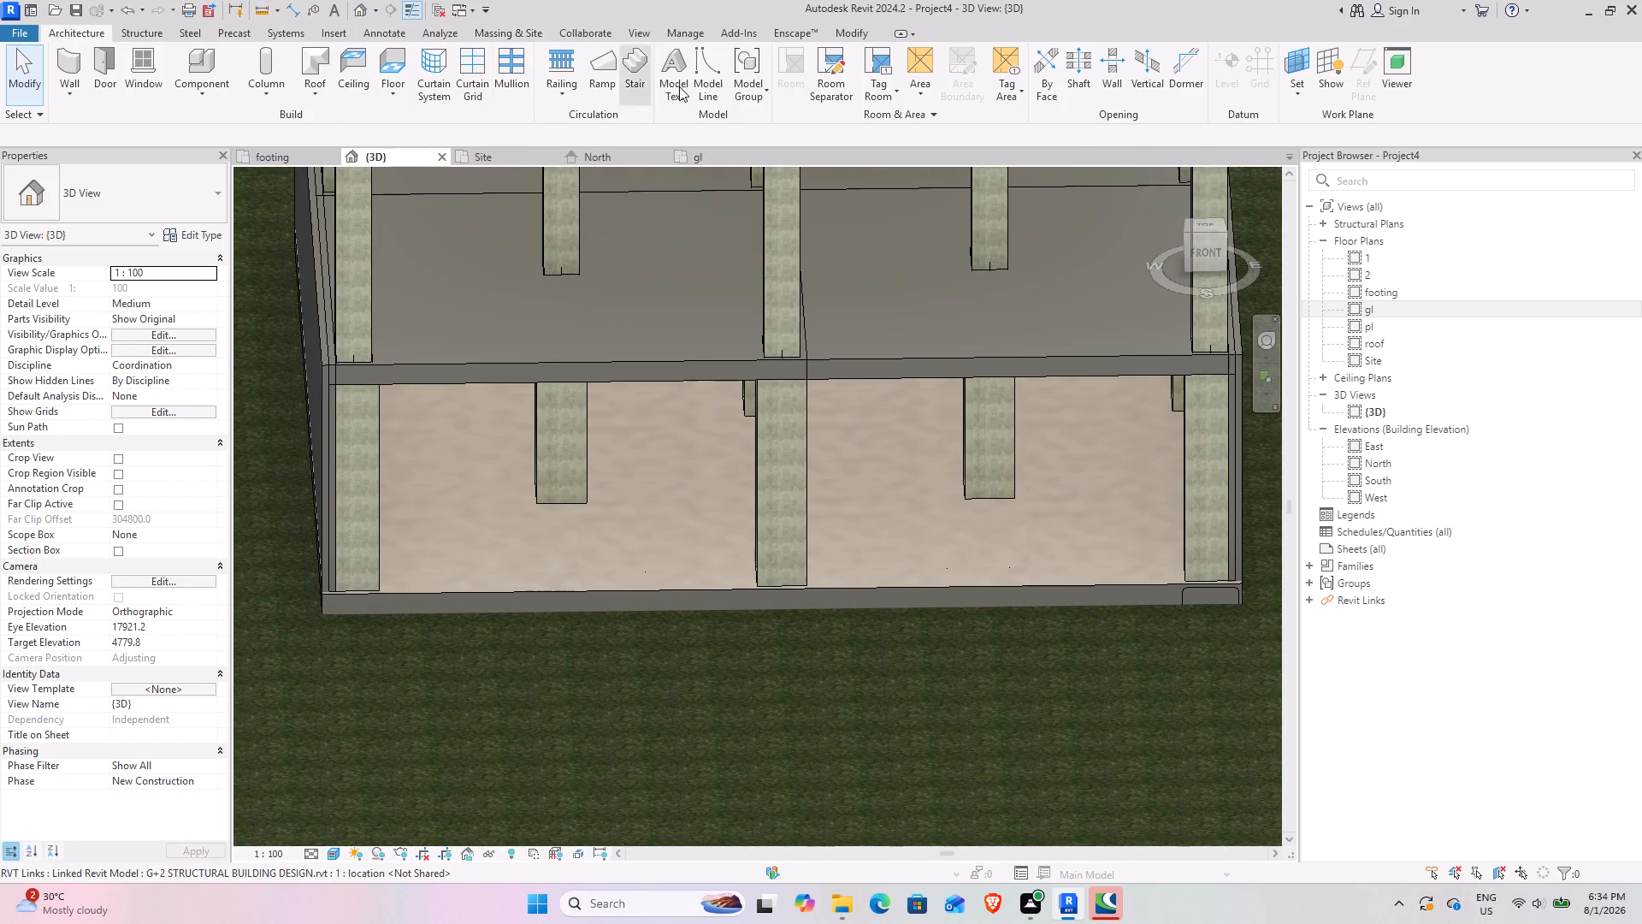
{"action": "left_click", "coordinate": [633, 51]}
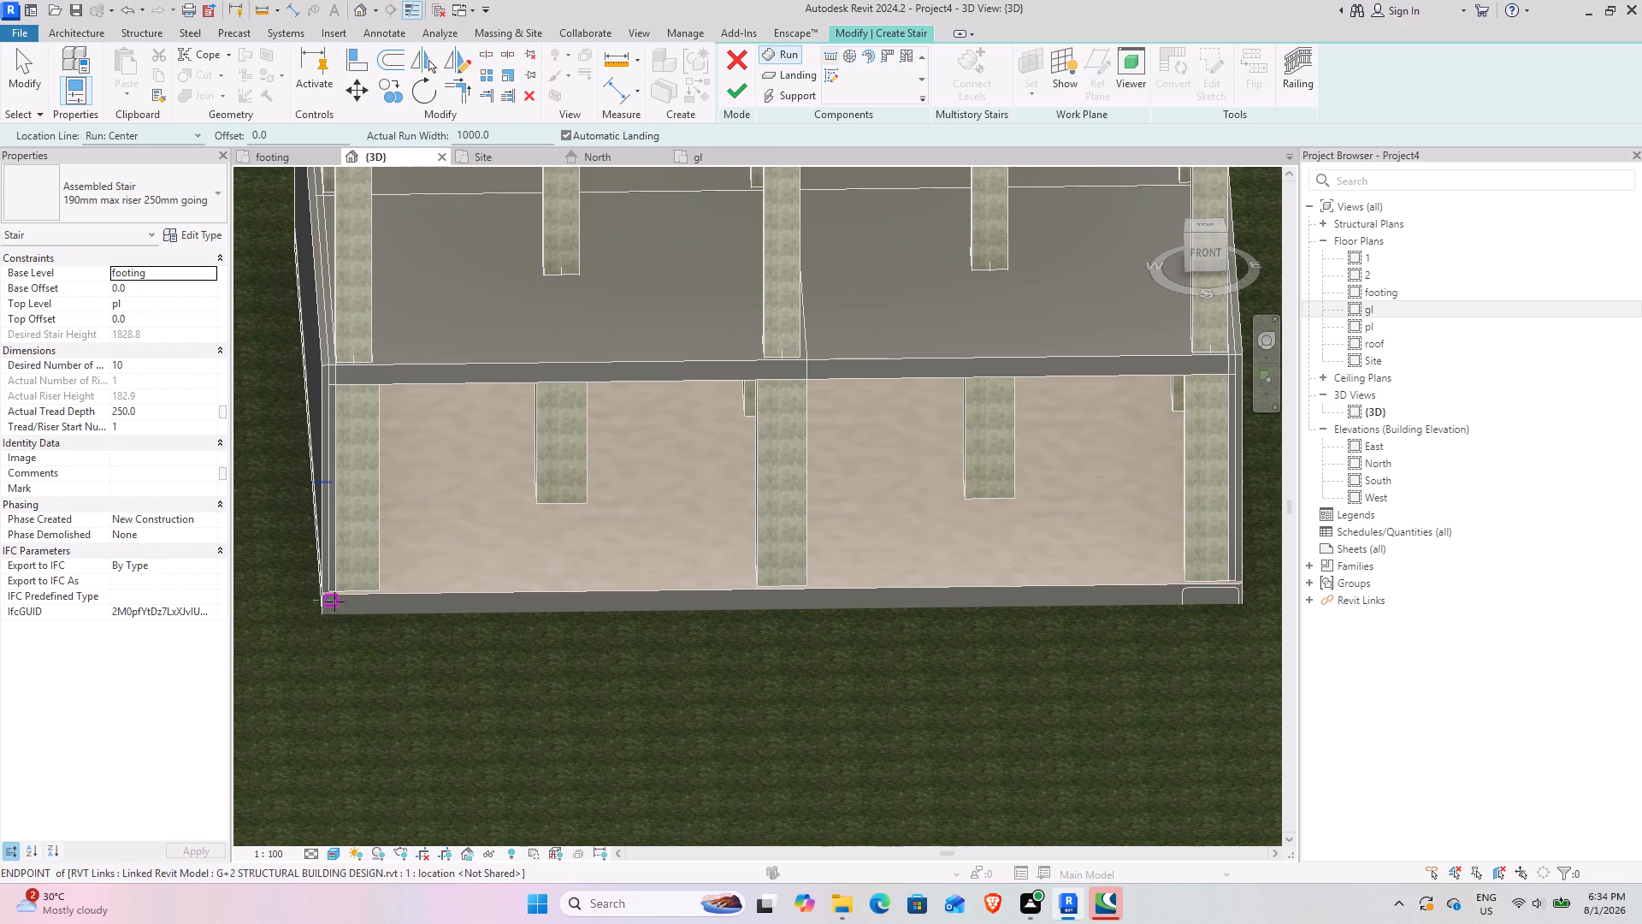
{"action": "middle_click", "coordinate": [416, 690]}
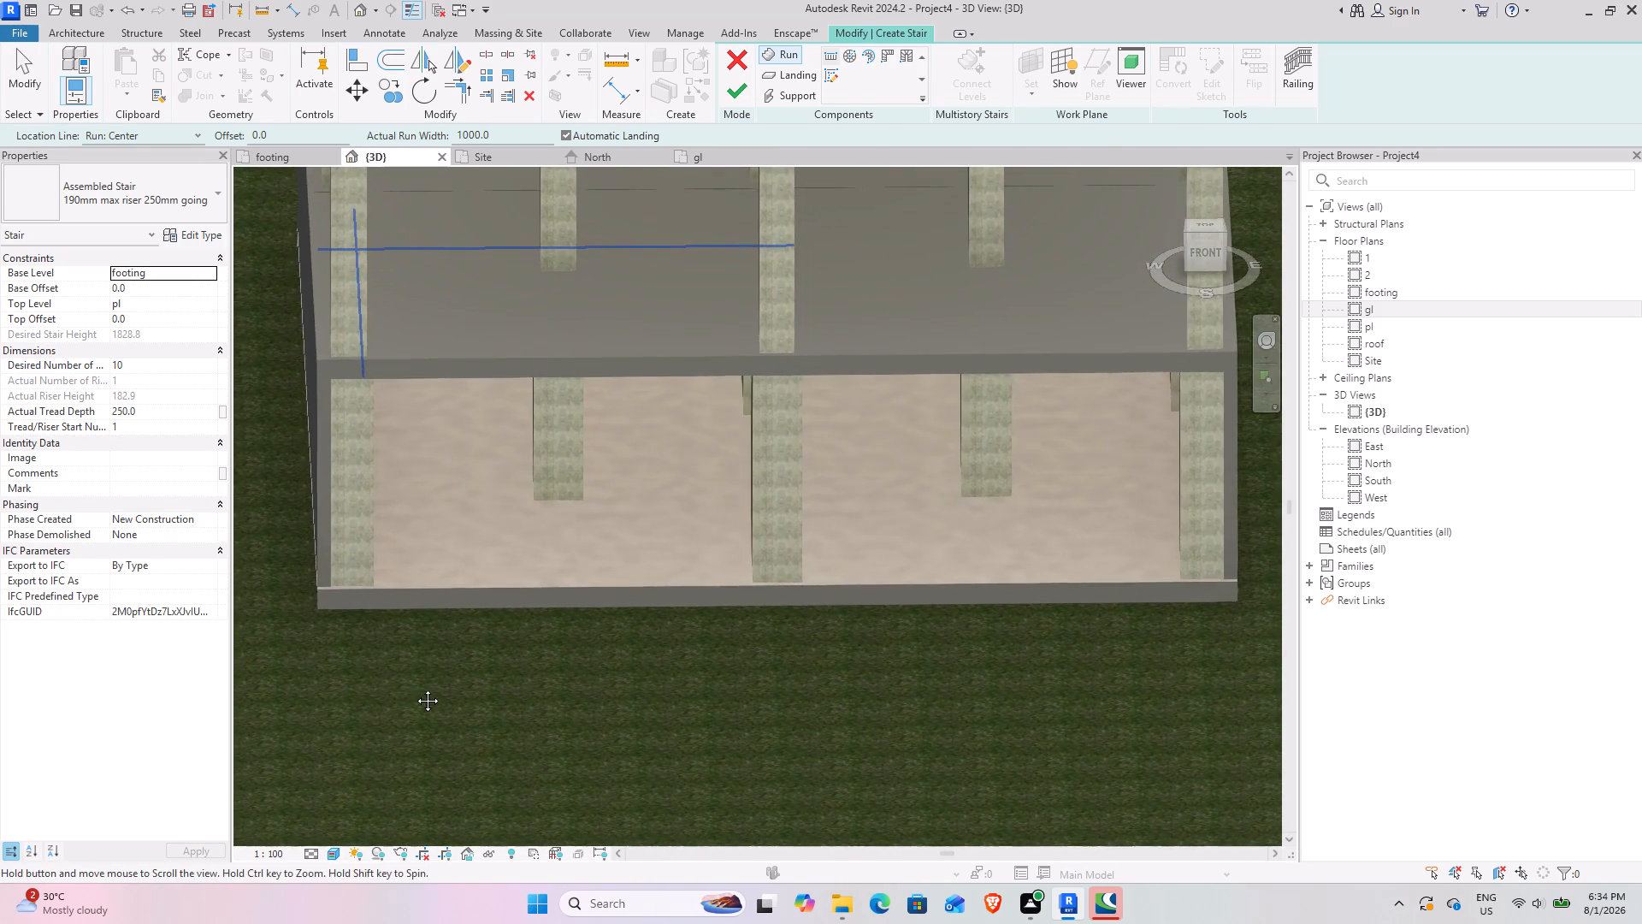
{"action": "left_click", "coordinate": [708, 151]}
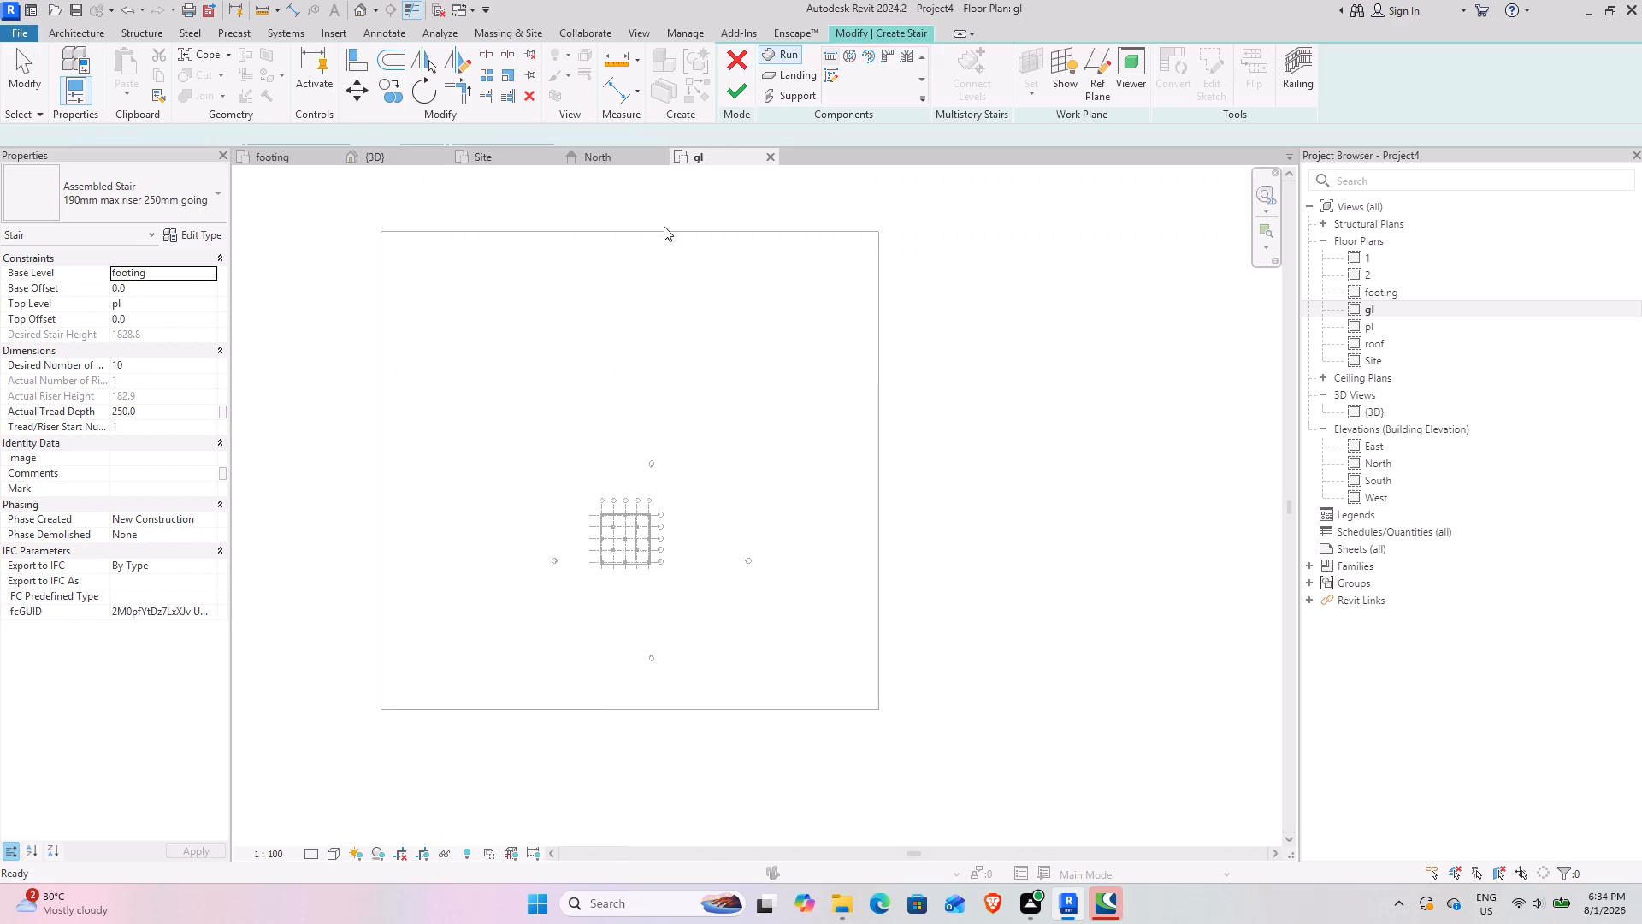
{"action": "middle_click_drag", "start_coordinate": [579, 668], "coordinate": [599, 559]}
{"action": "scroll", "coordinate": [599, 554], "scroll_direction": "up", "scroll_amount": 11}
{"action": "scroll", "coordinate": [617, 605], "scroll_direction": "down", "scroll_amount": 8}
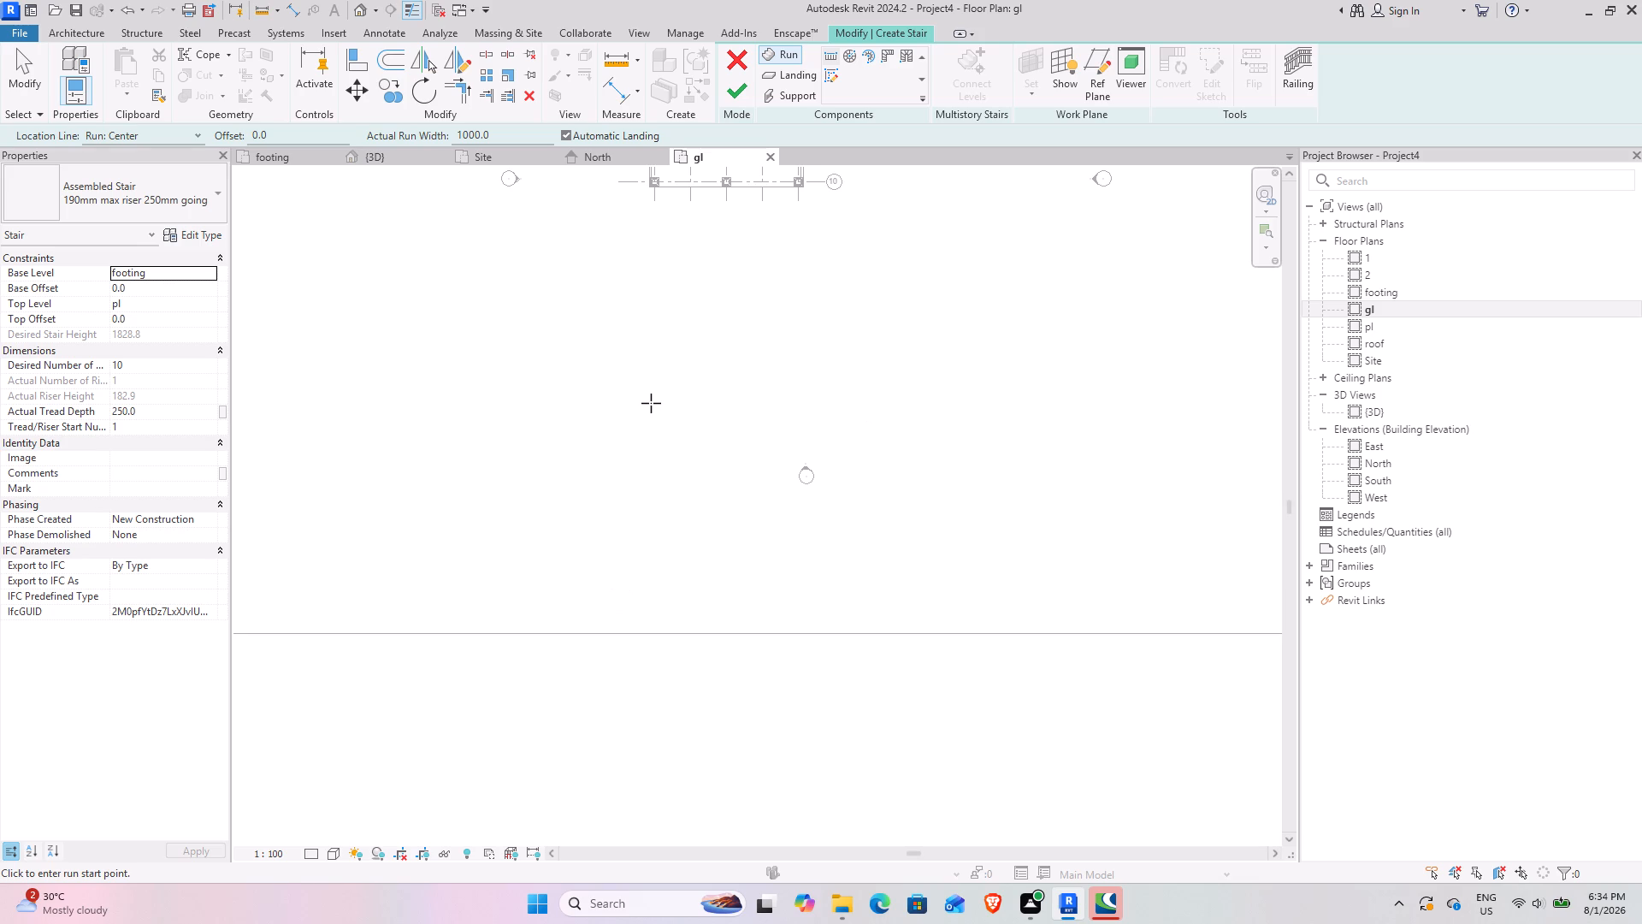
{"action": "scroll", "coordinate": [651, 403], "scroll_direction": "down", "scroll_amount": 2}
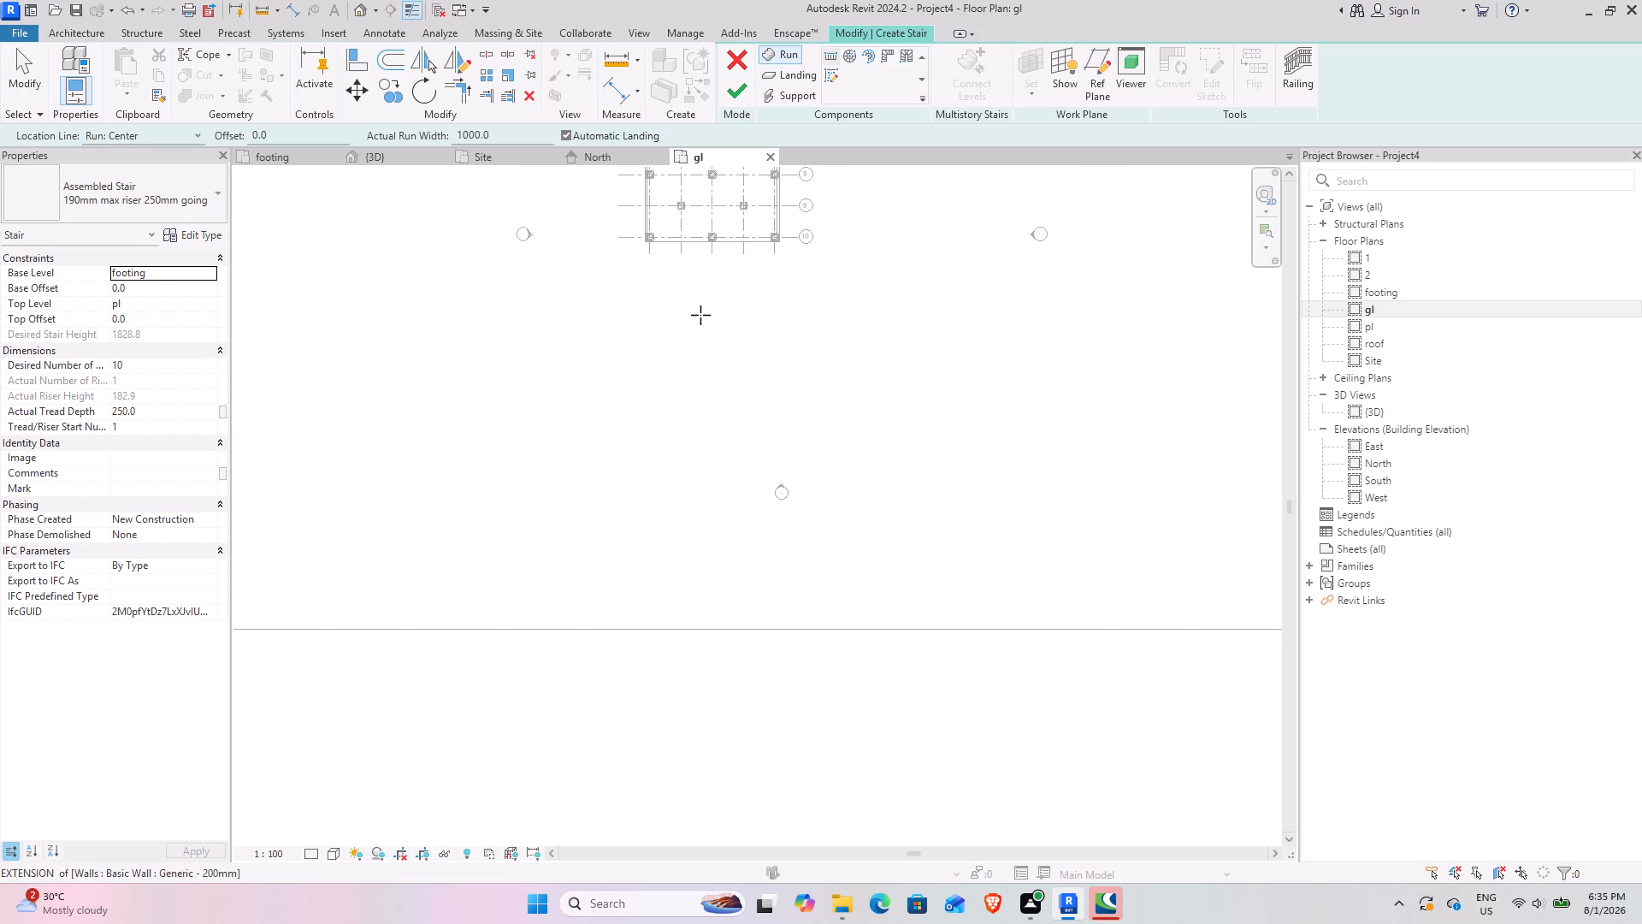
{"action": "scroll", "coordinate": [641, 399], "scroll_direction": "up", "scroll_amount": 3}
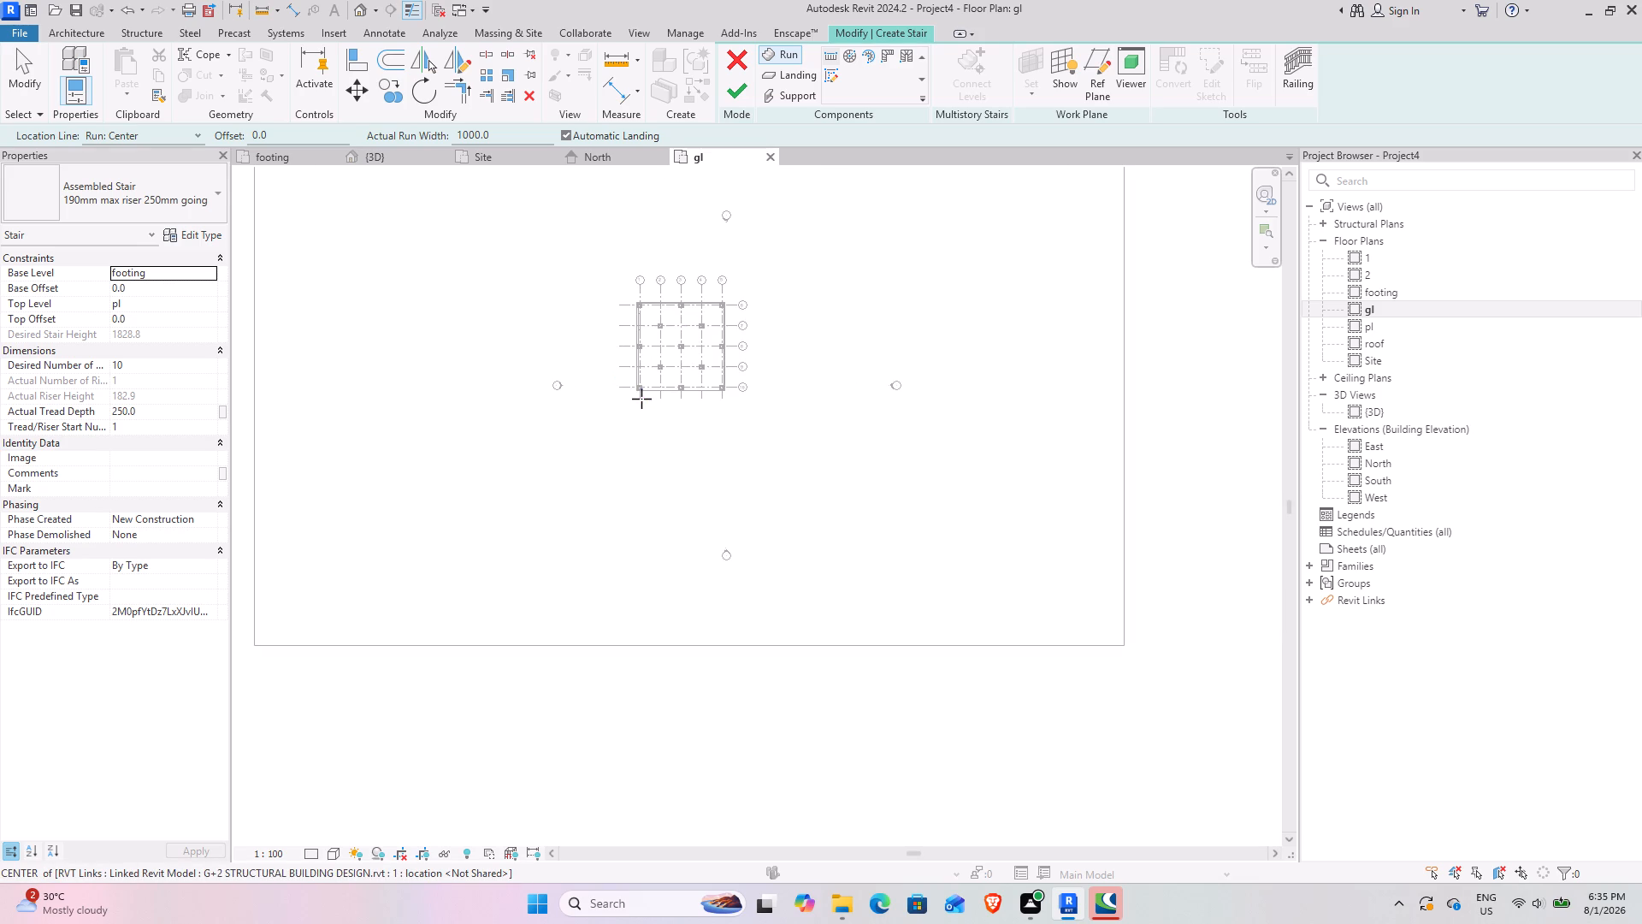
{"action": "scroll", "coordinate": [641, 399], "scroll_direction": "up", "scroll_amount": 8}
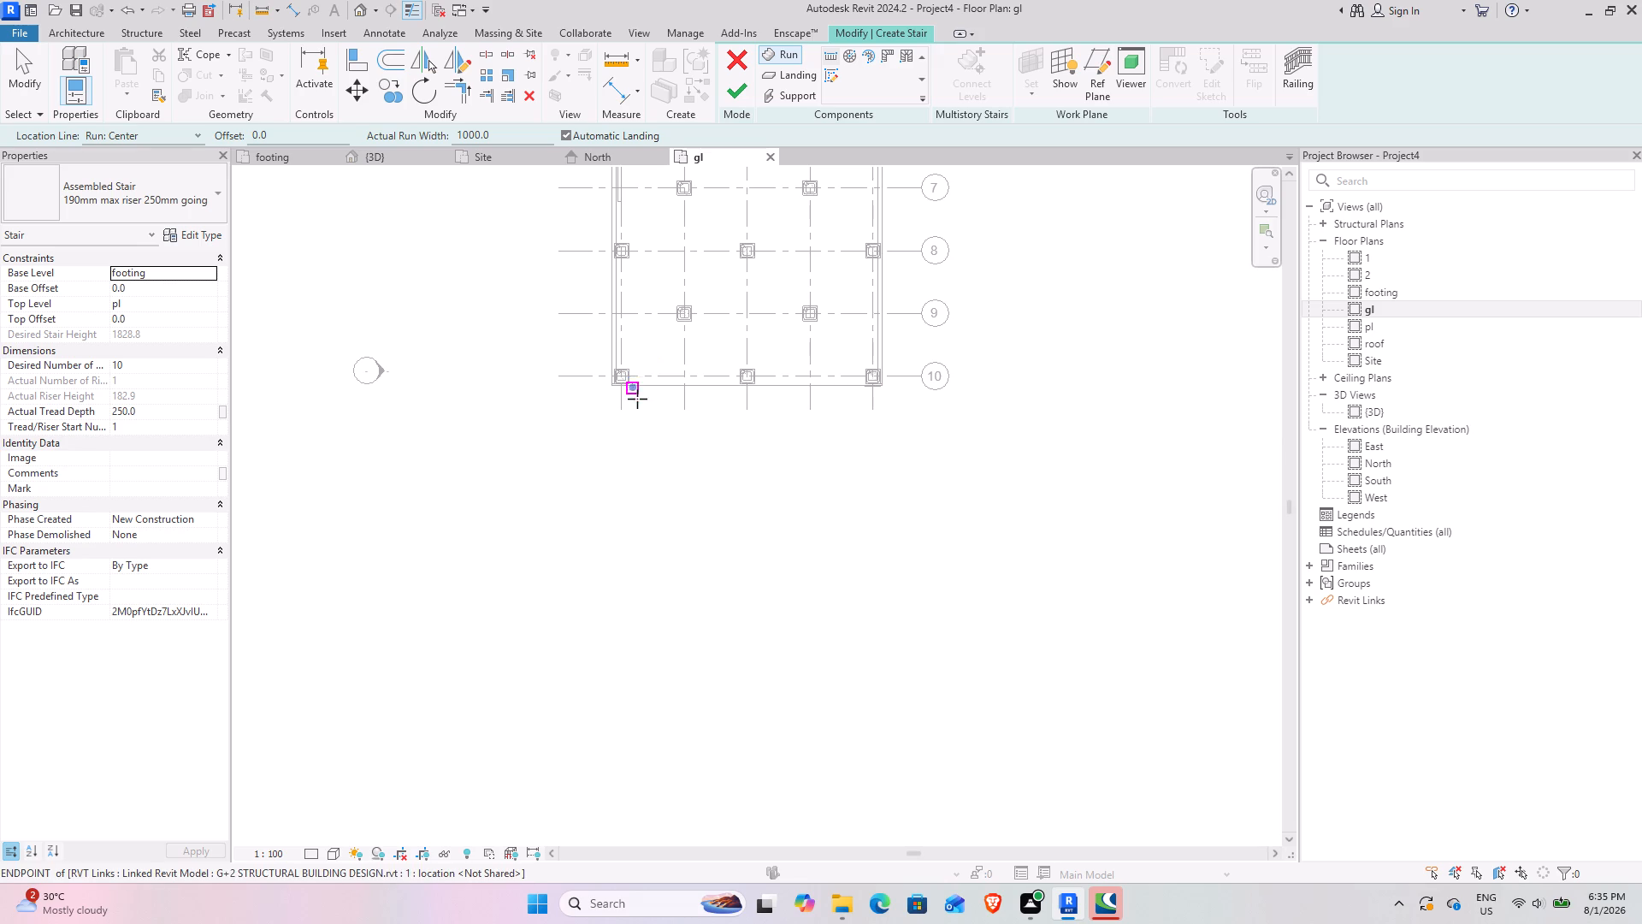
{"action": "key", "text": "Escape"}
{"action": "key", "text": "Escape"}
{"action": "key", "text": "Escape"}
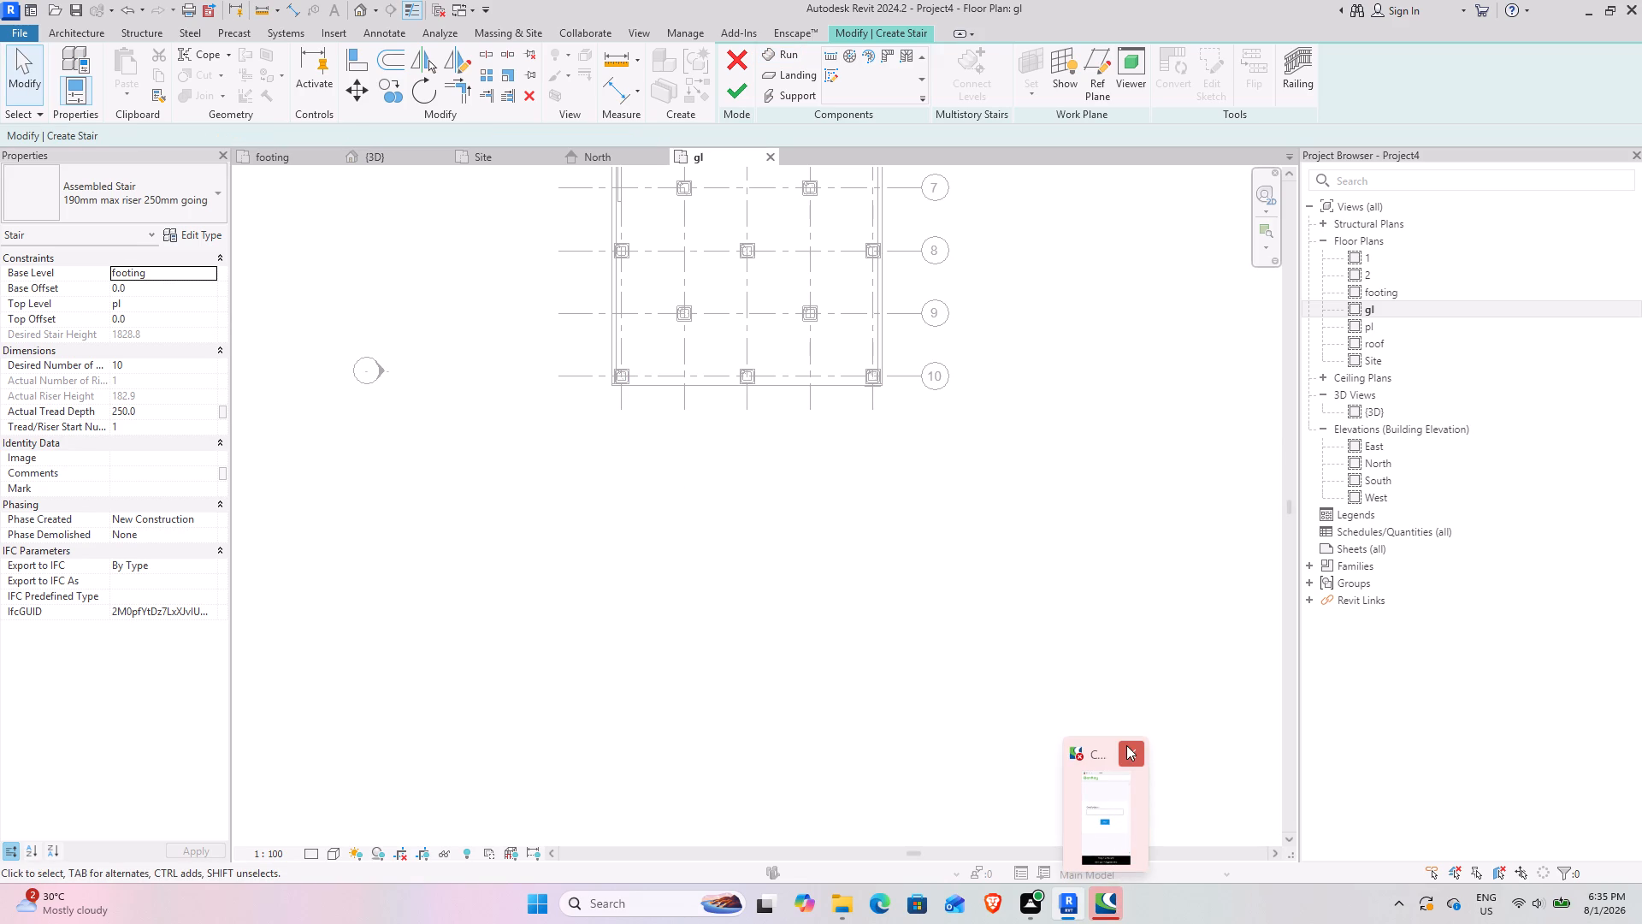
{"action": "left_click", "coordinate": [1126, 745]}
{"action": "middle_click_drag", "start_coordinate": [738, 449], "coordinate": [737, 592]}
{"action": "scroll", "coordinate": [559, 538], "scroll_direction": "up", "scroll_amount": 4}
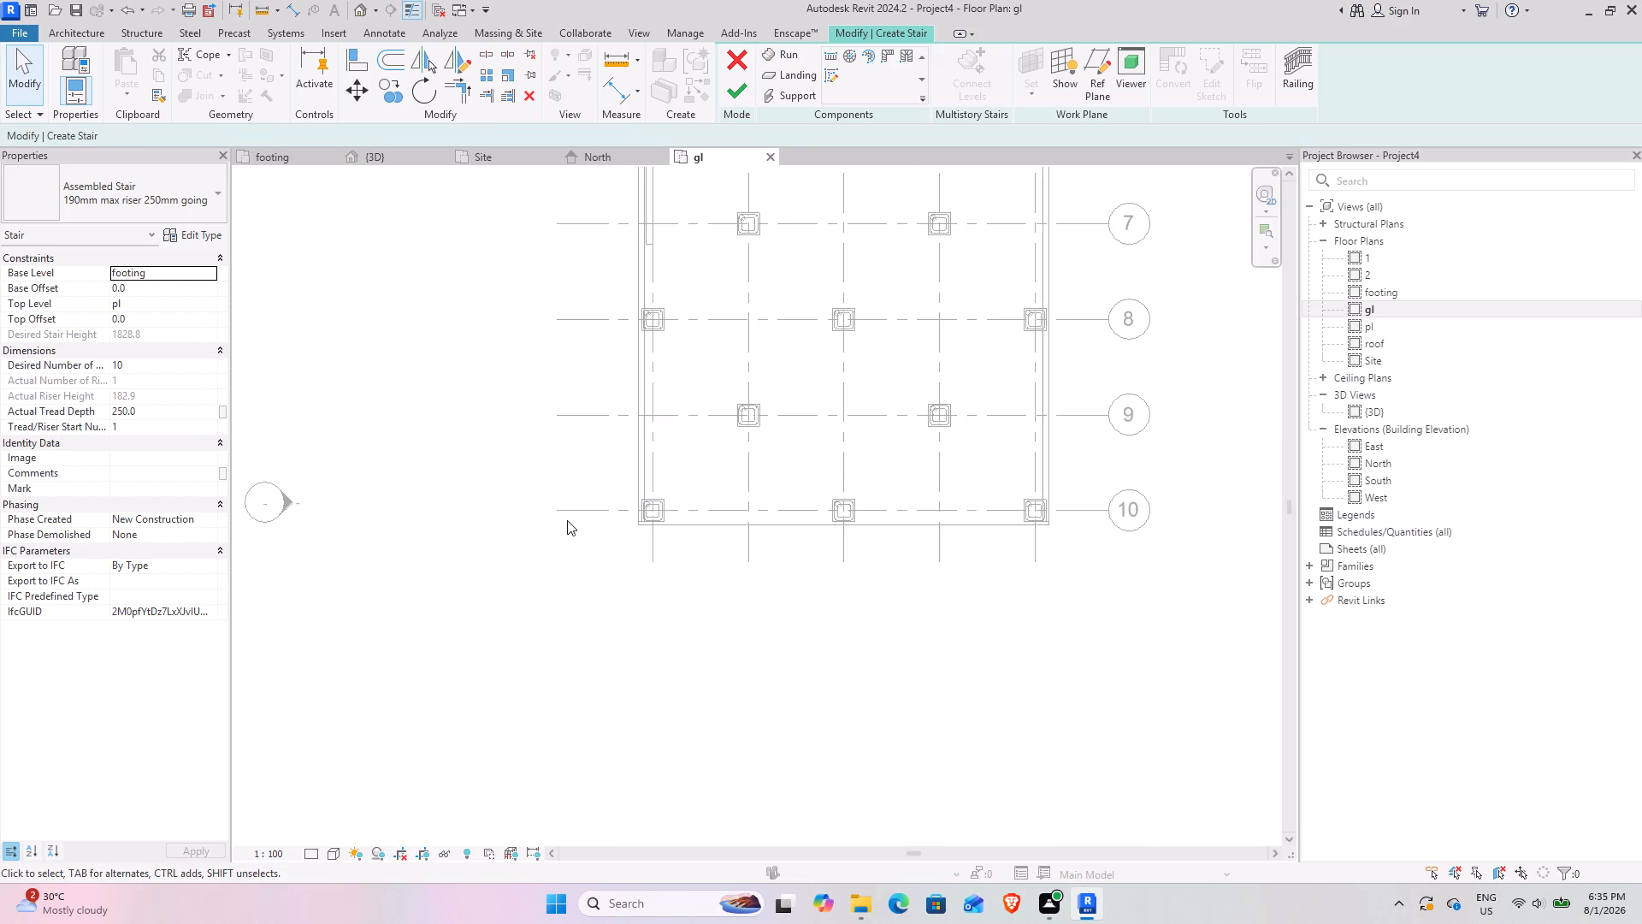
{"action": "scroll", "coordinate": [688, 556], "scroll_direction": "up", "scroll_amount": 3}
{"action": "middle_click_drag", "start_coordinate": [688, 556], "coordinate": [654, 668]}
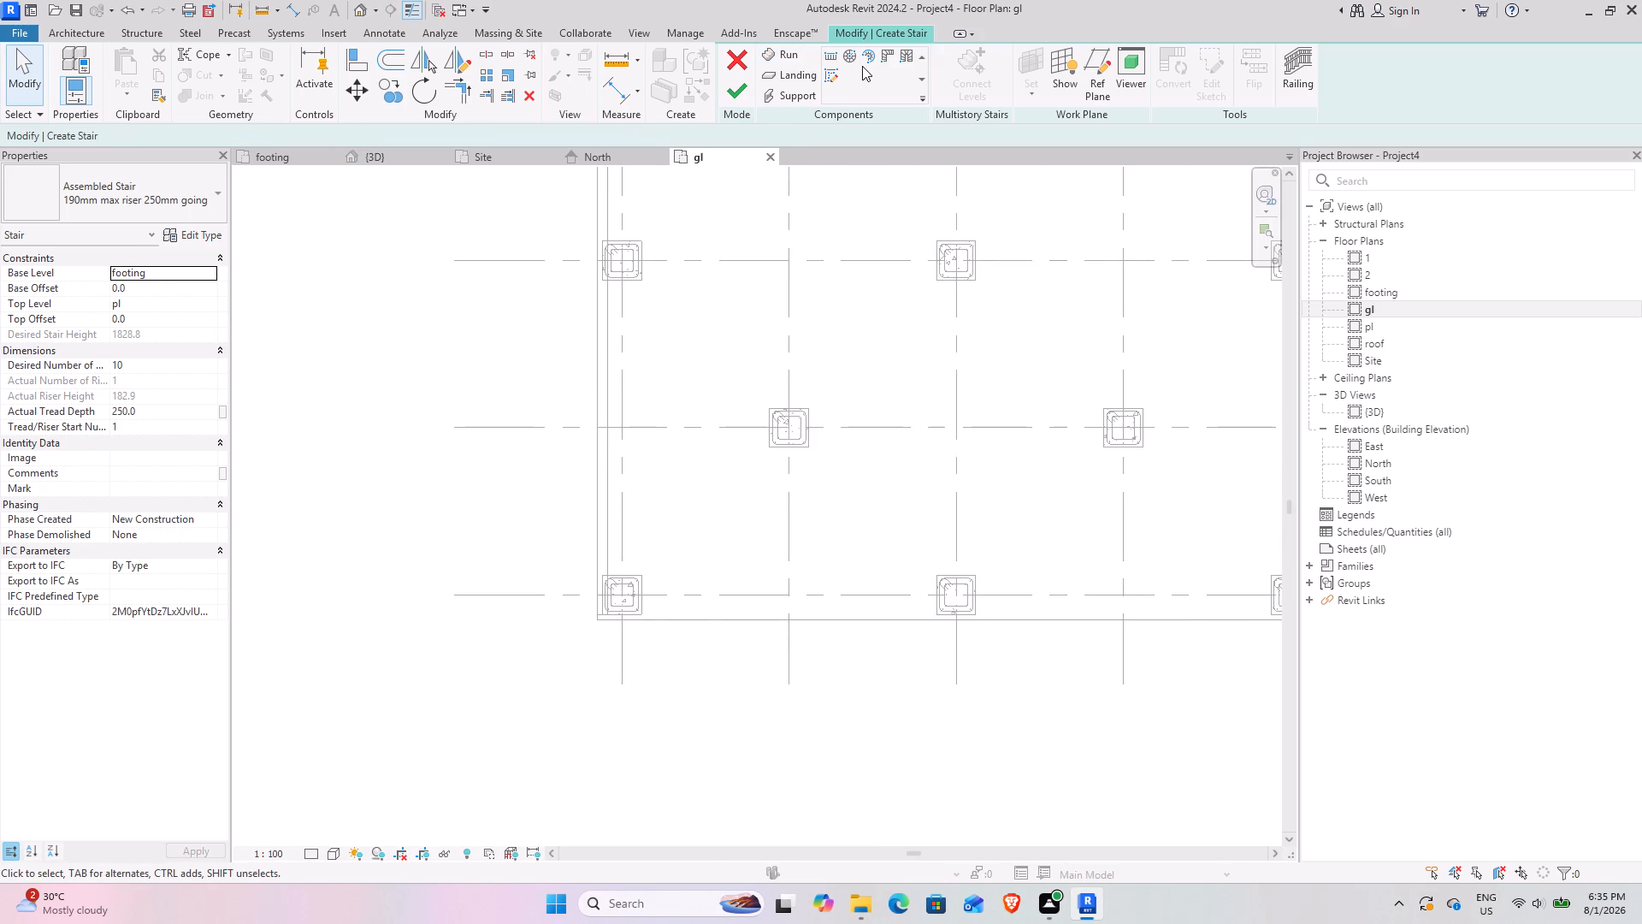
{"action": "left_click", "coordinate": [837, 59]}
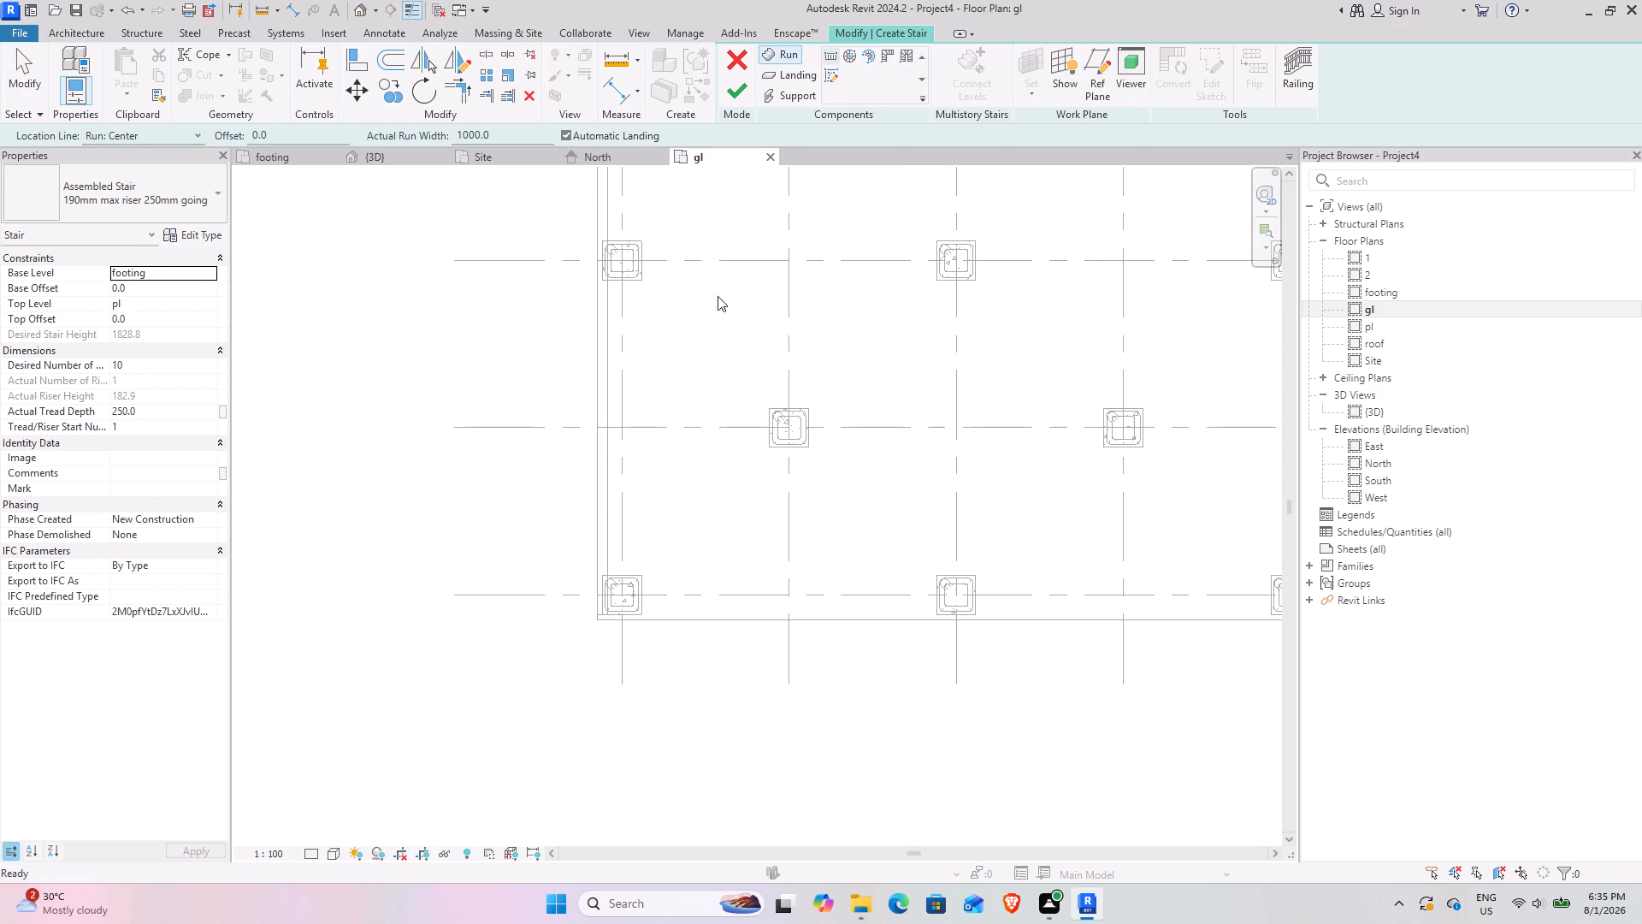
{"action": "scroll", "coordinate": [588, 621], "scroll_direction": "up", "scroll_amount": 3}
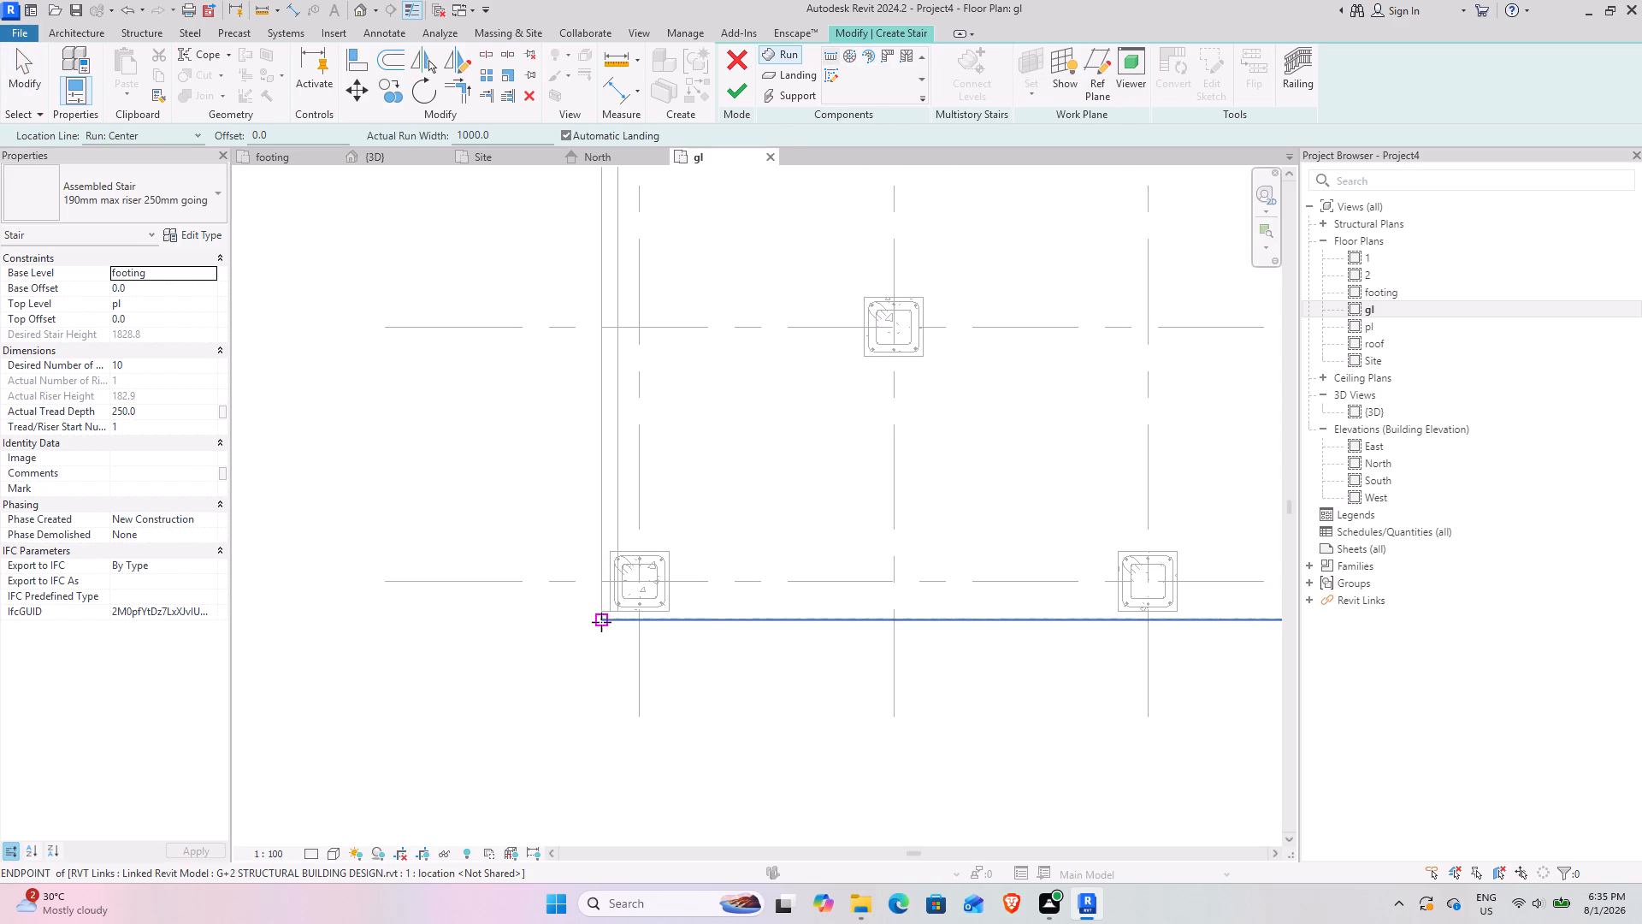
{"action": "left_click", "coordinate": [605, 623]}
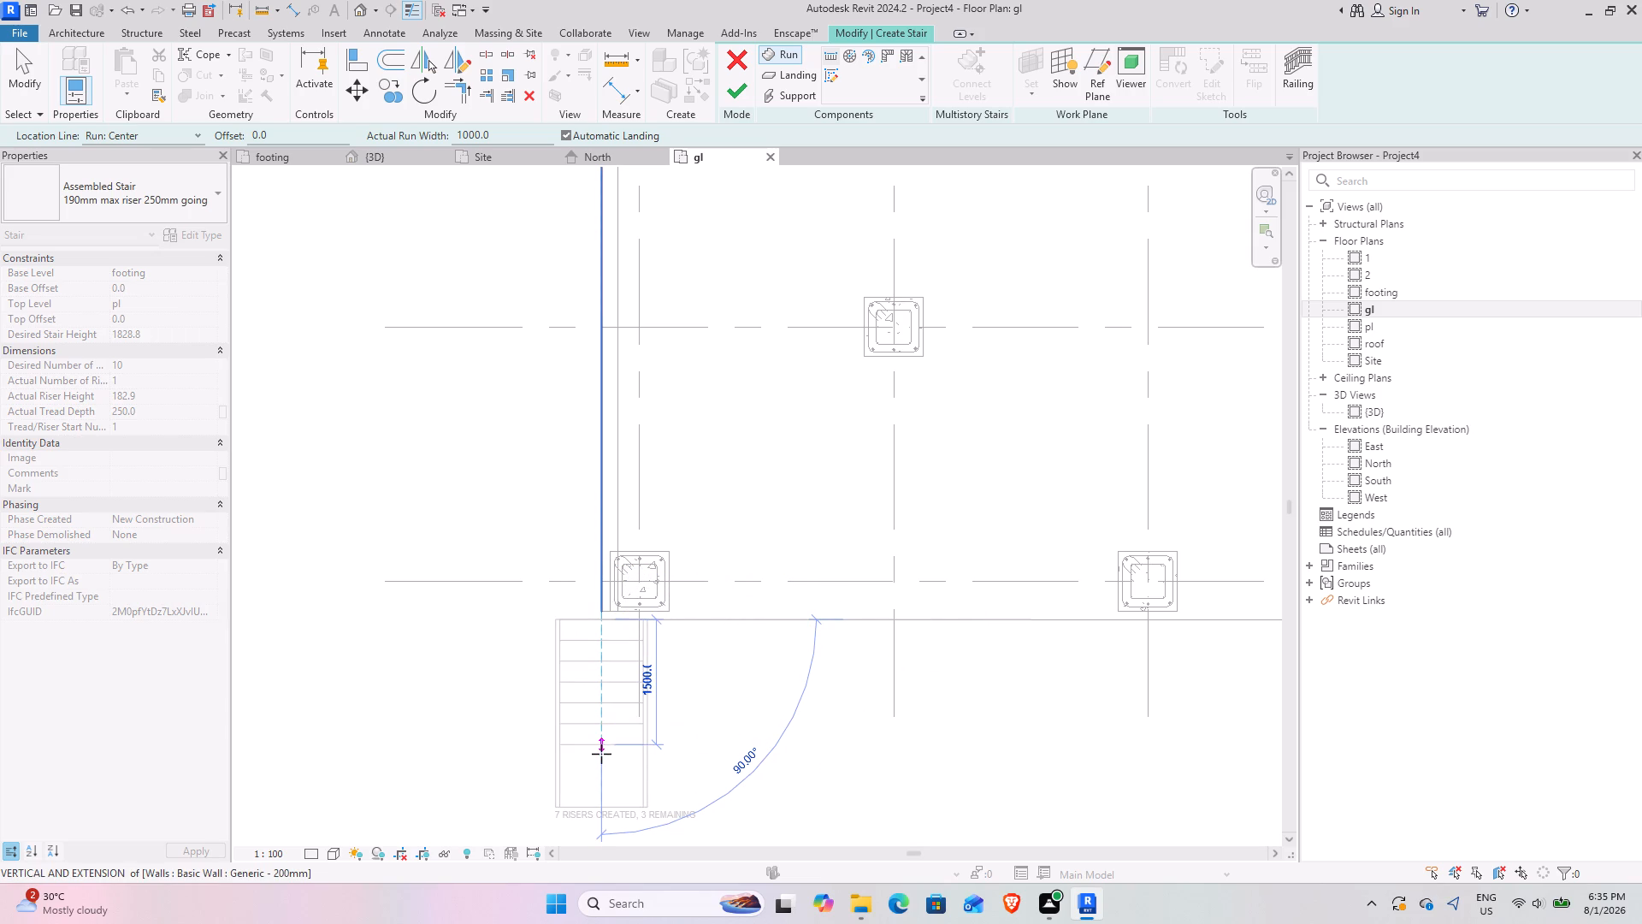
{"action": "left_click", "coordinate": [602, 660]}
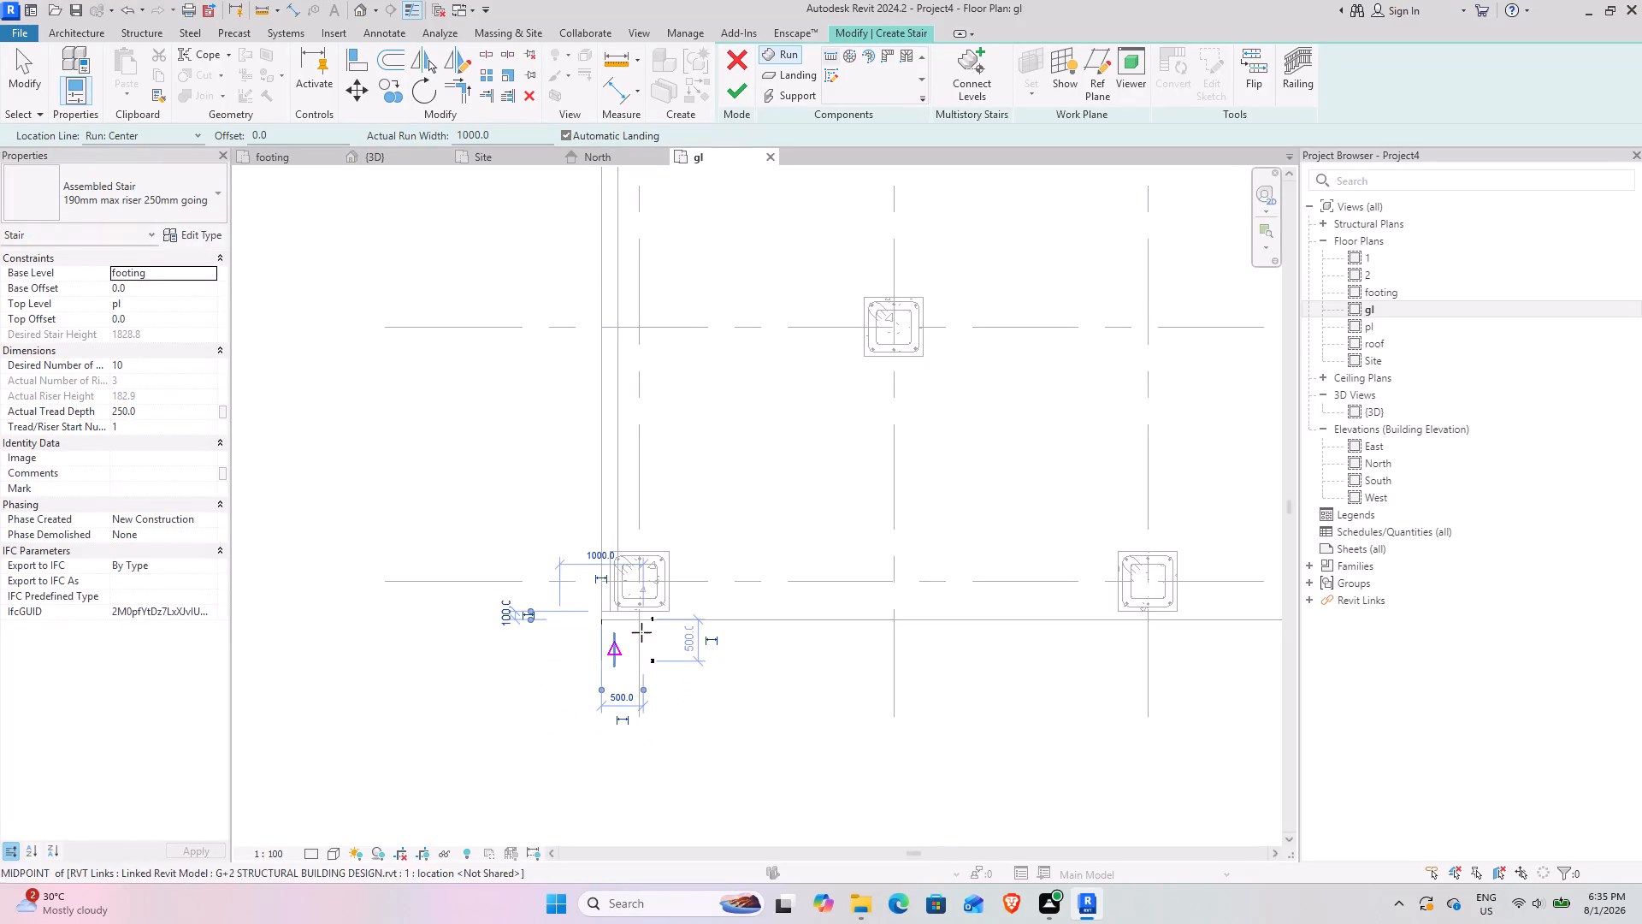
{"action": "left_click", "coordinate": [746, 90]}
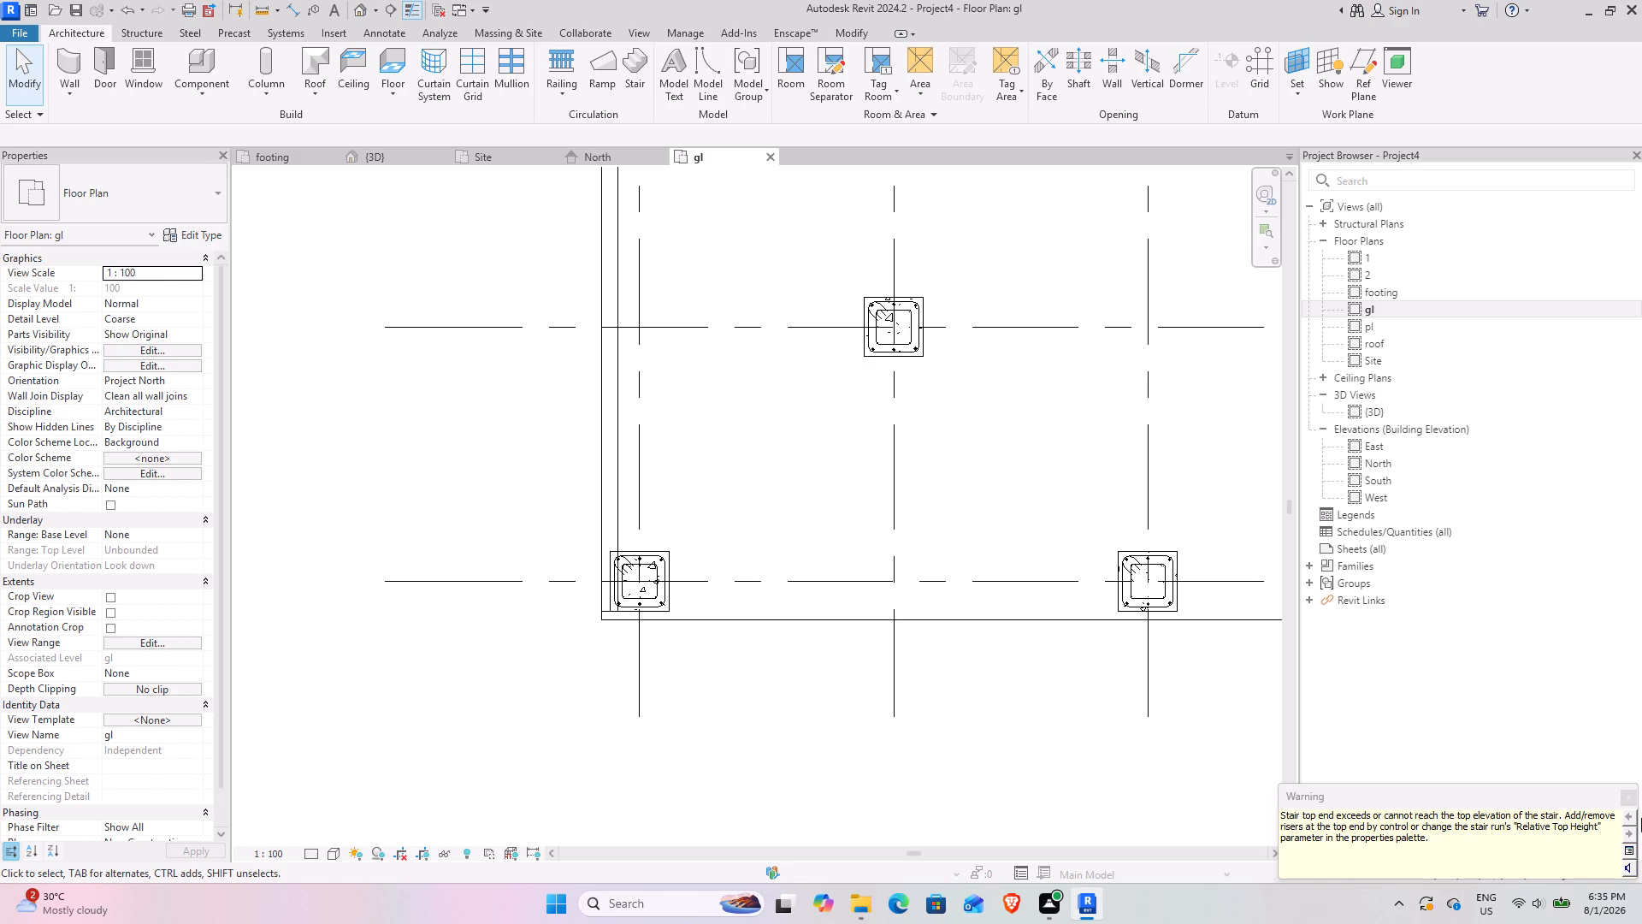
{"action": "left_click", "coordinate": [1622, 795]}
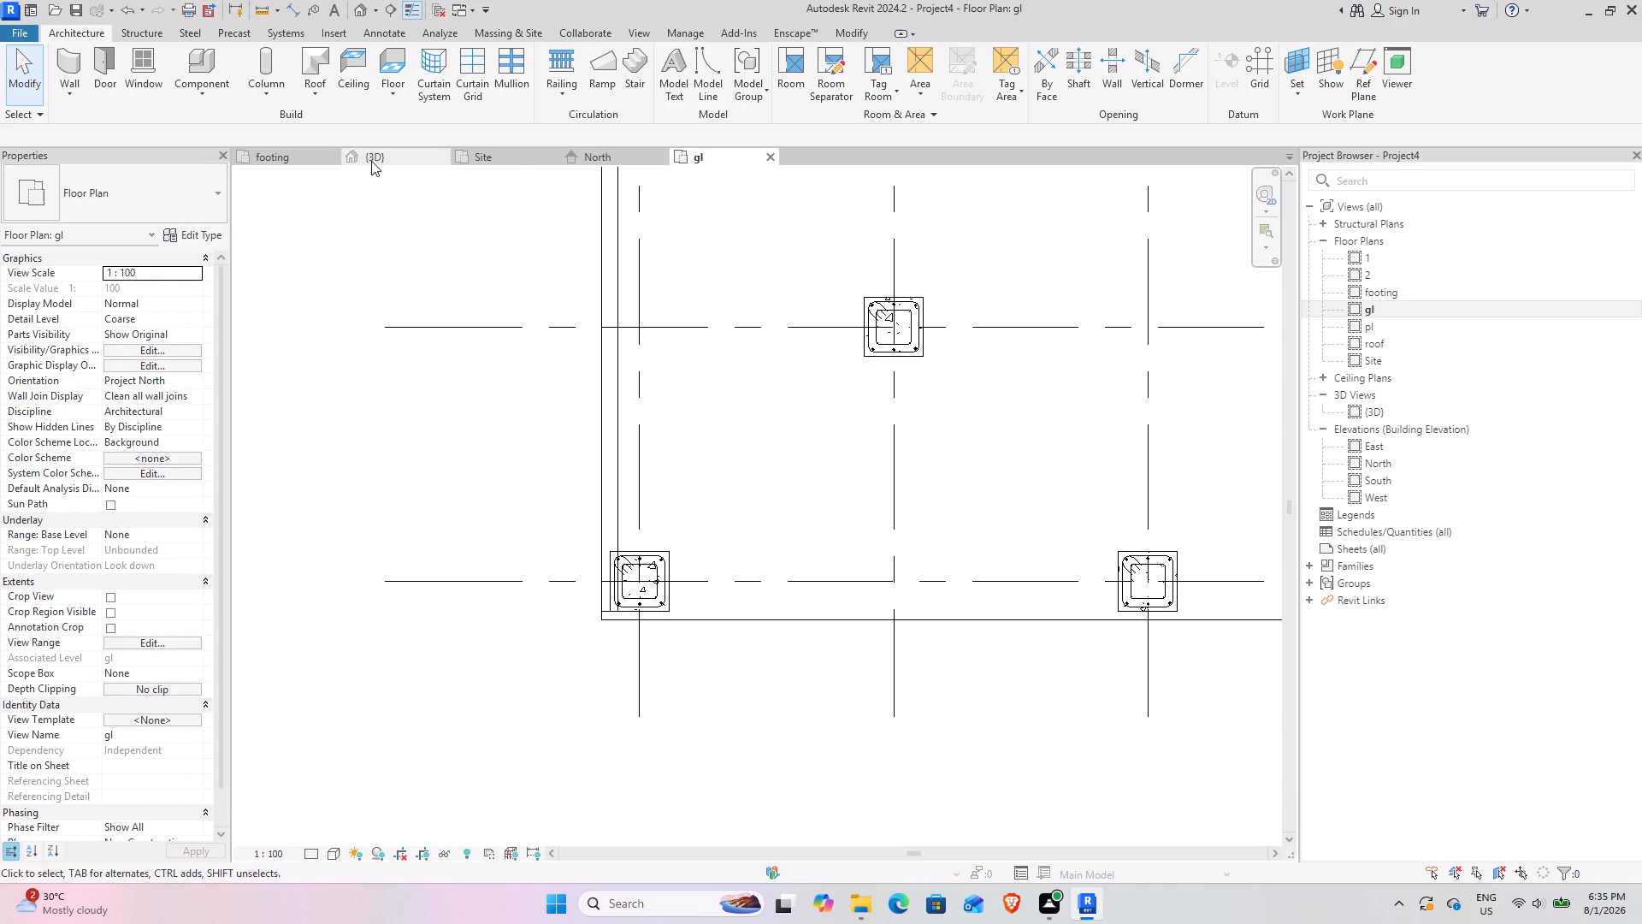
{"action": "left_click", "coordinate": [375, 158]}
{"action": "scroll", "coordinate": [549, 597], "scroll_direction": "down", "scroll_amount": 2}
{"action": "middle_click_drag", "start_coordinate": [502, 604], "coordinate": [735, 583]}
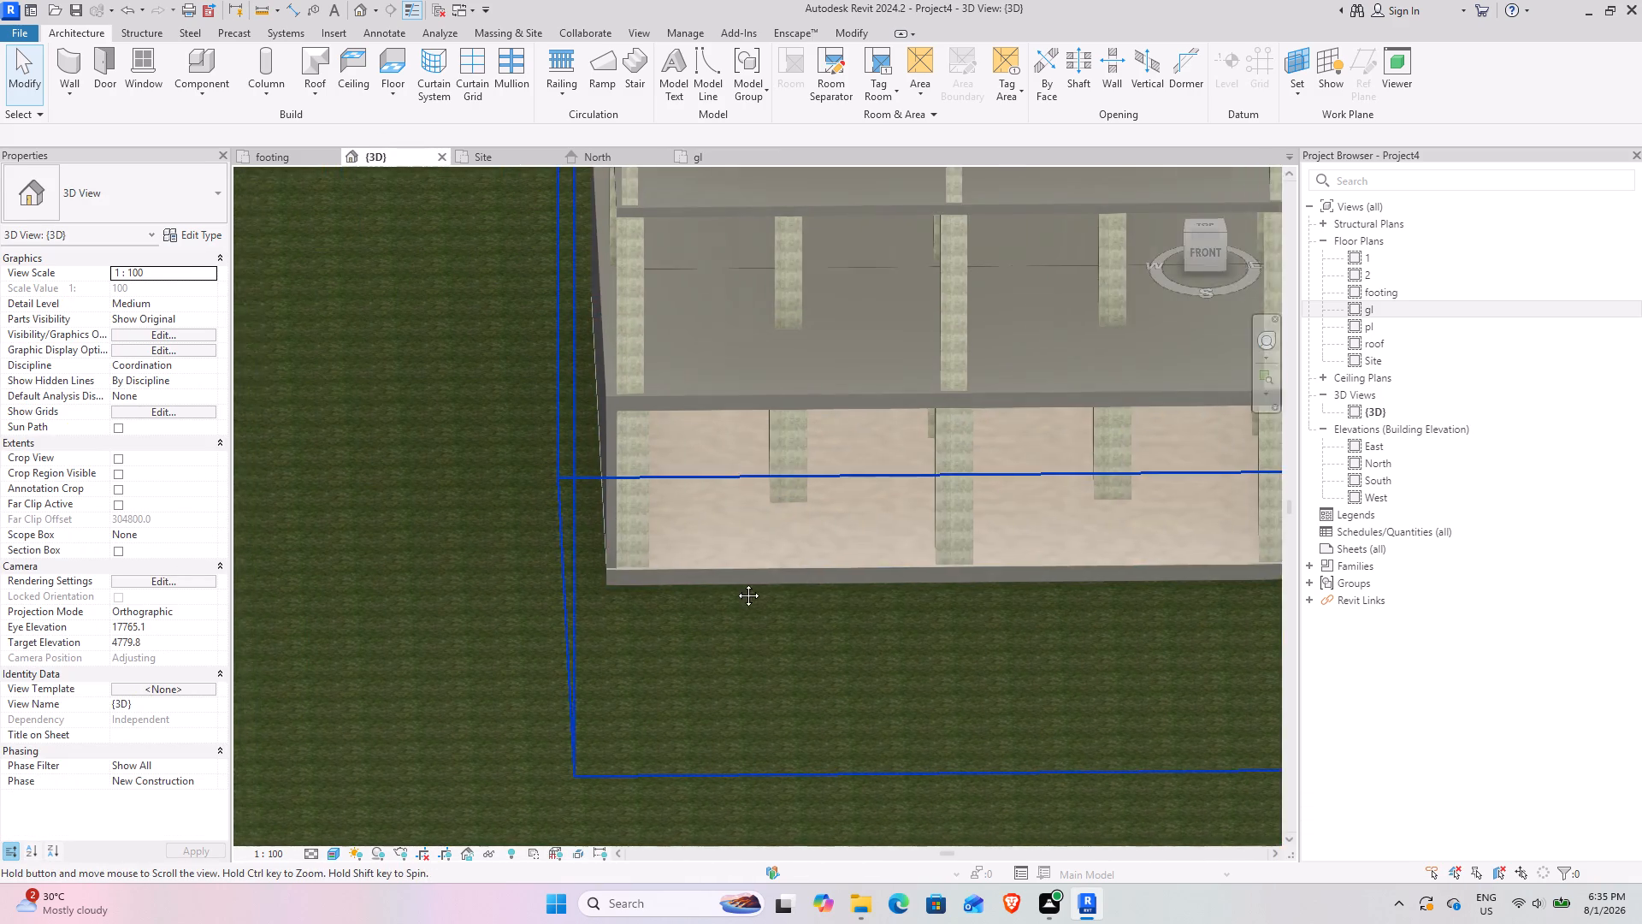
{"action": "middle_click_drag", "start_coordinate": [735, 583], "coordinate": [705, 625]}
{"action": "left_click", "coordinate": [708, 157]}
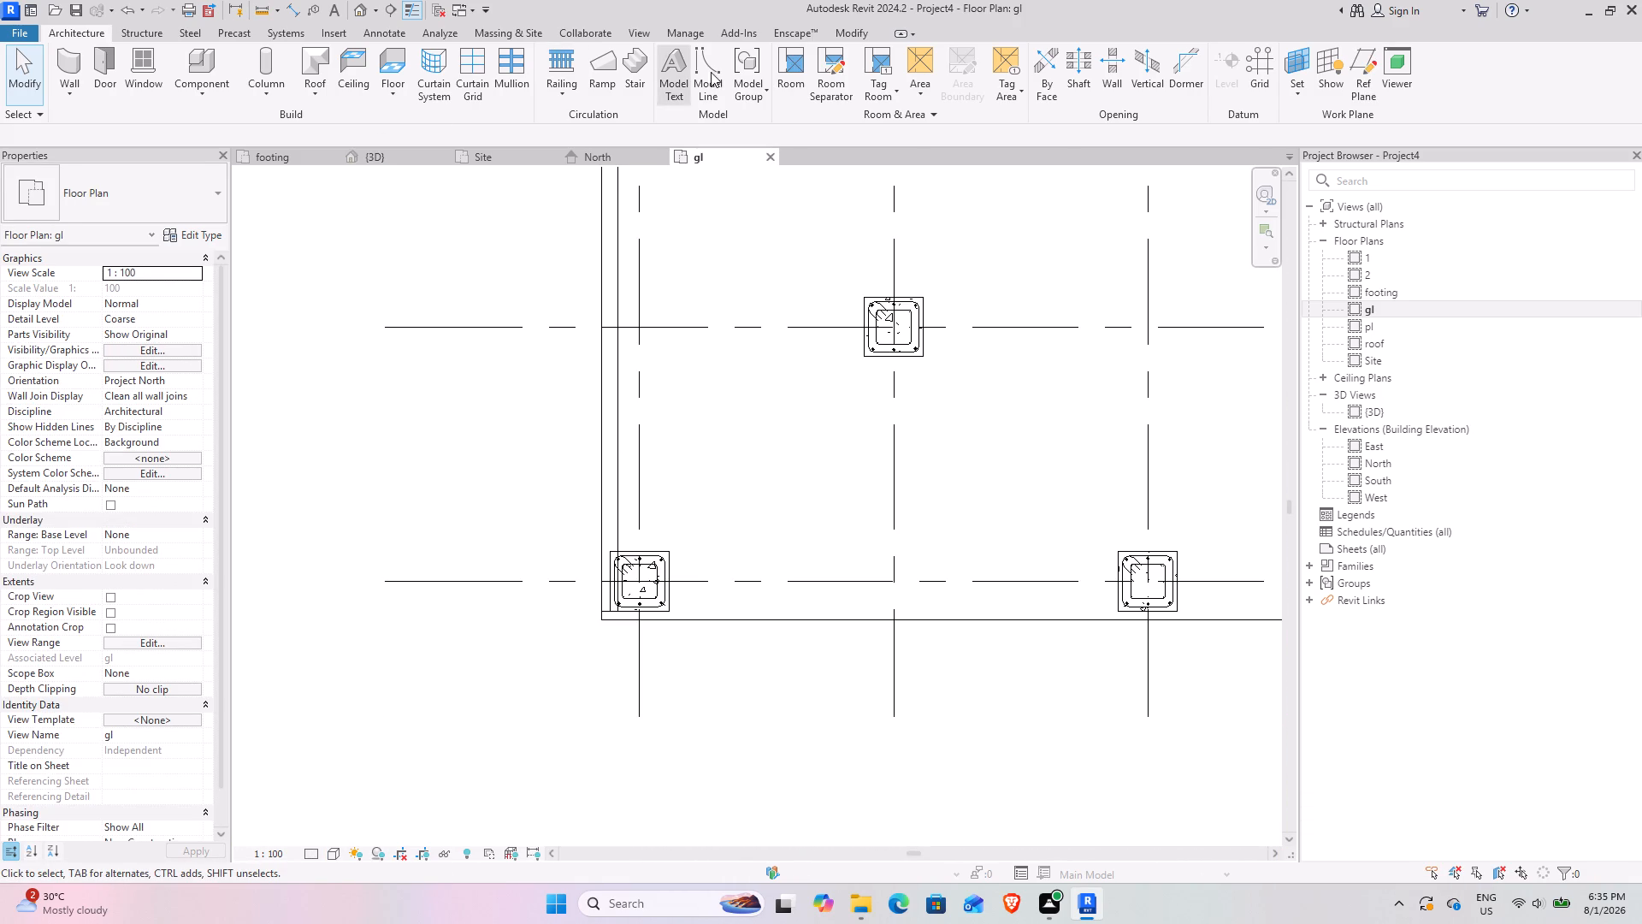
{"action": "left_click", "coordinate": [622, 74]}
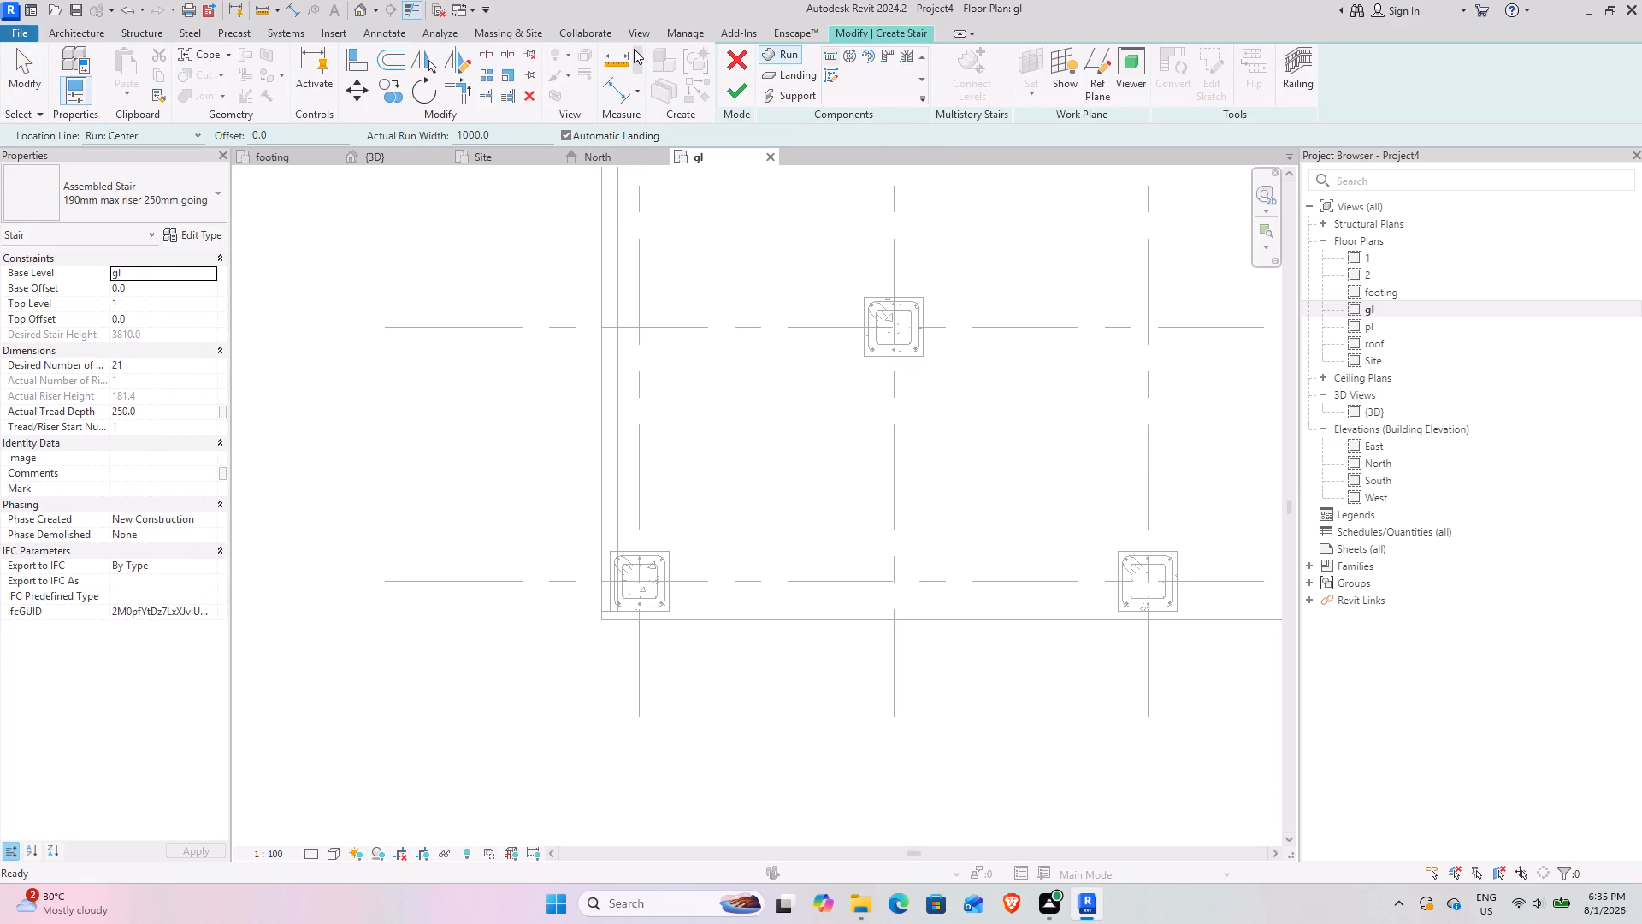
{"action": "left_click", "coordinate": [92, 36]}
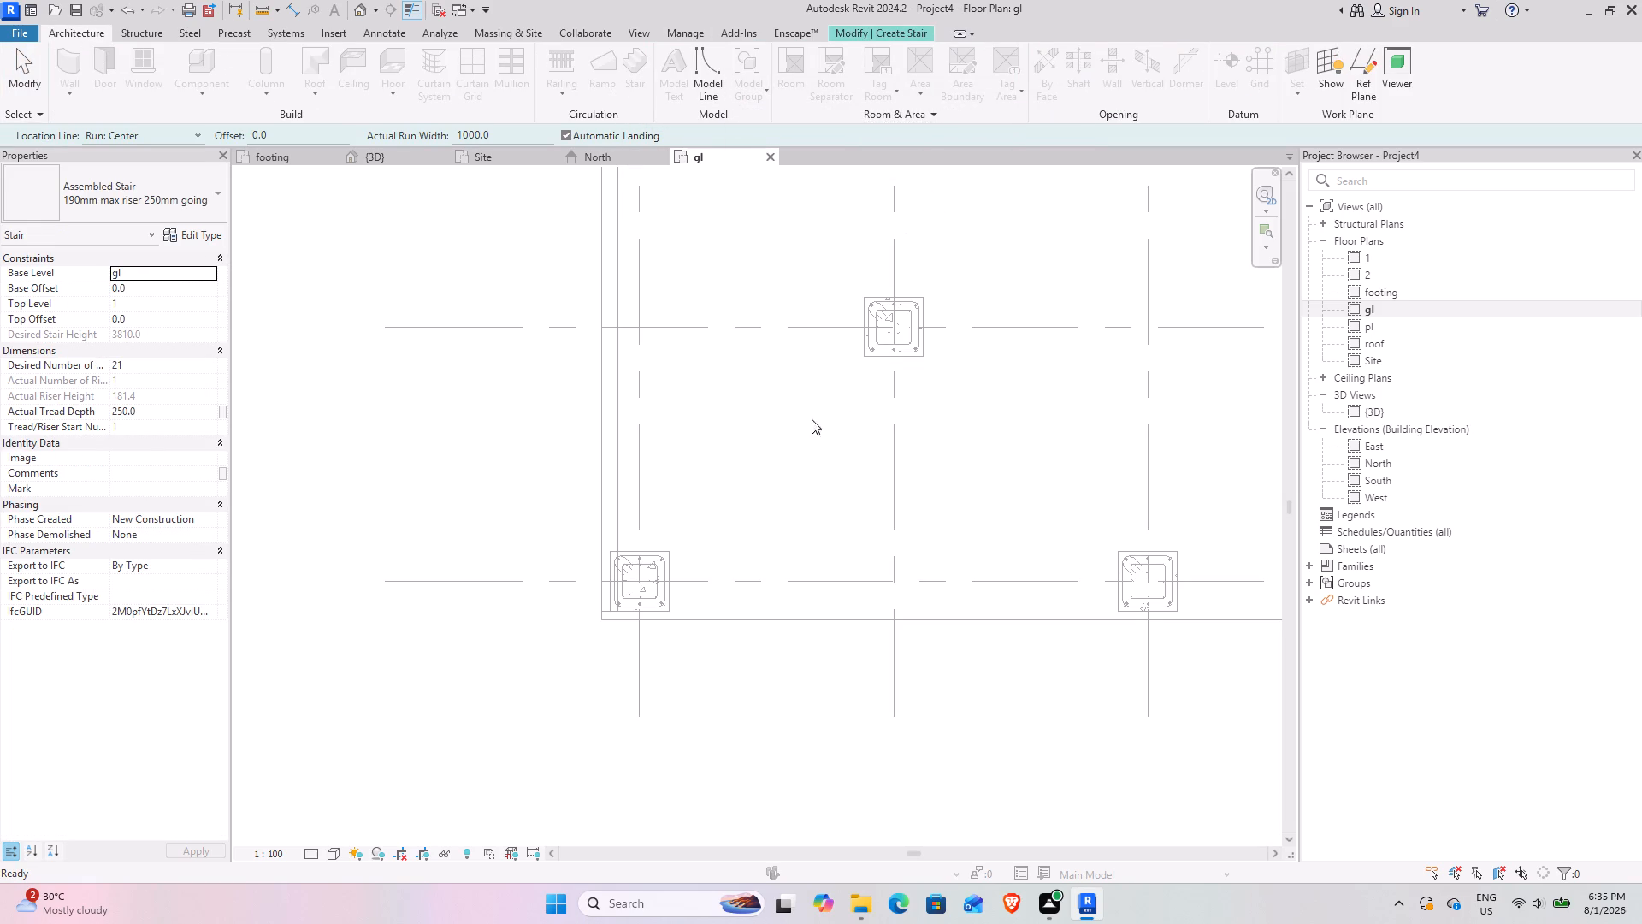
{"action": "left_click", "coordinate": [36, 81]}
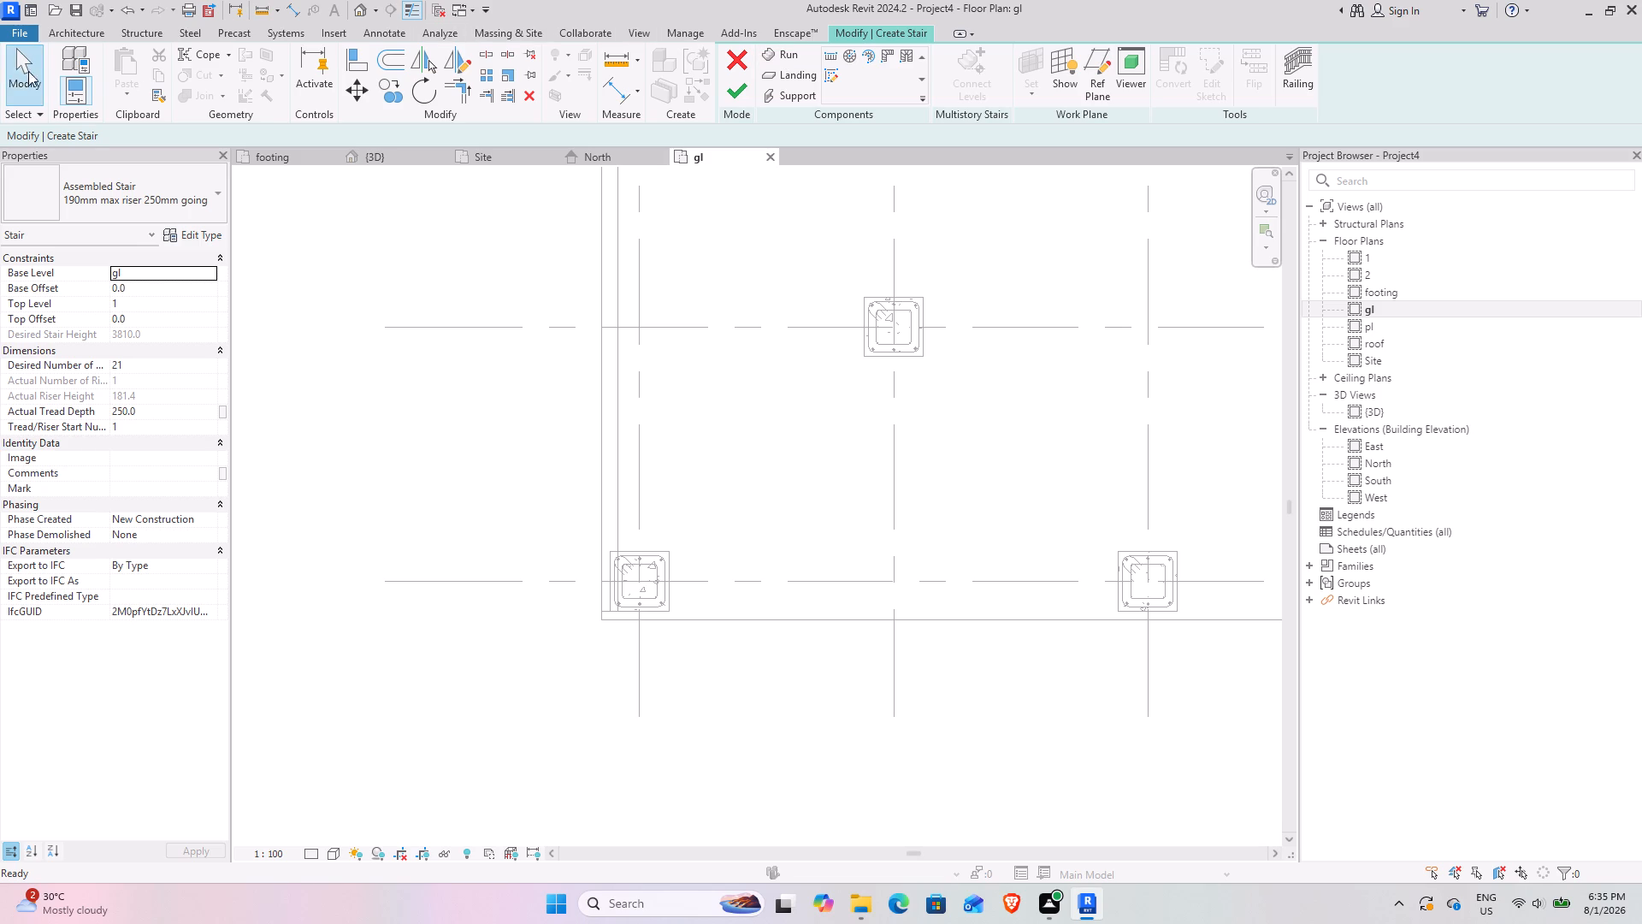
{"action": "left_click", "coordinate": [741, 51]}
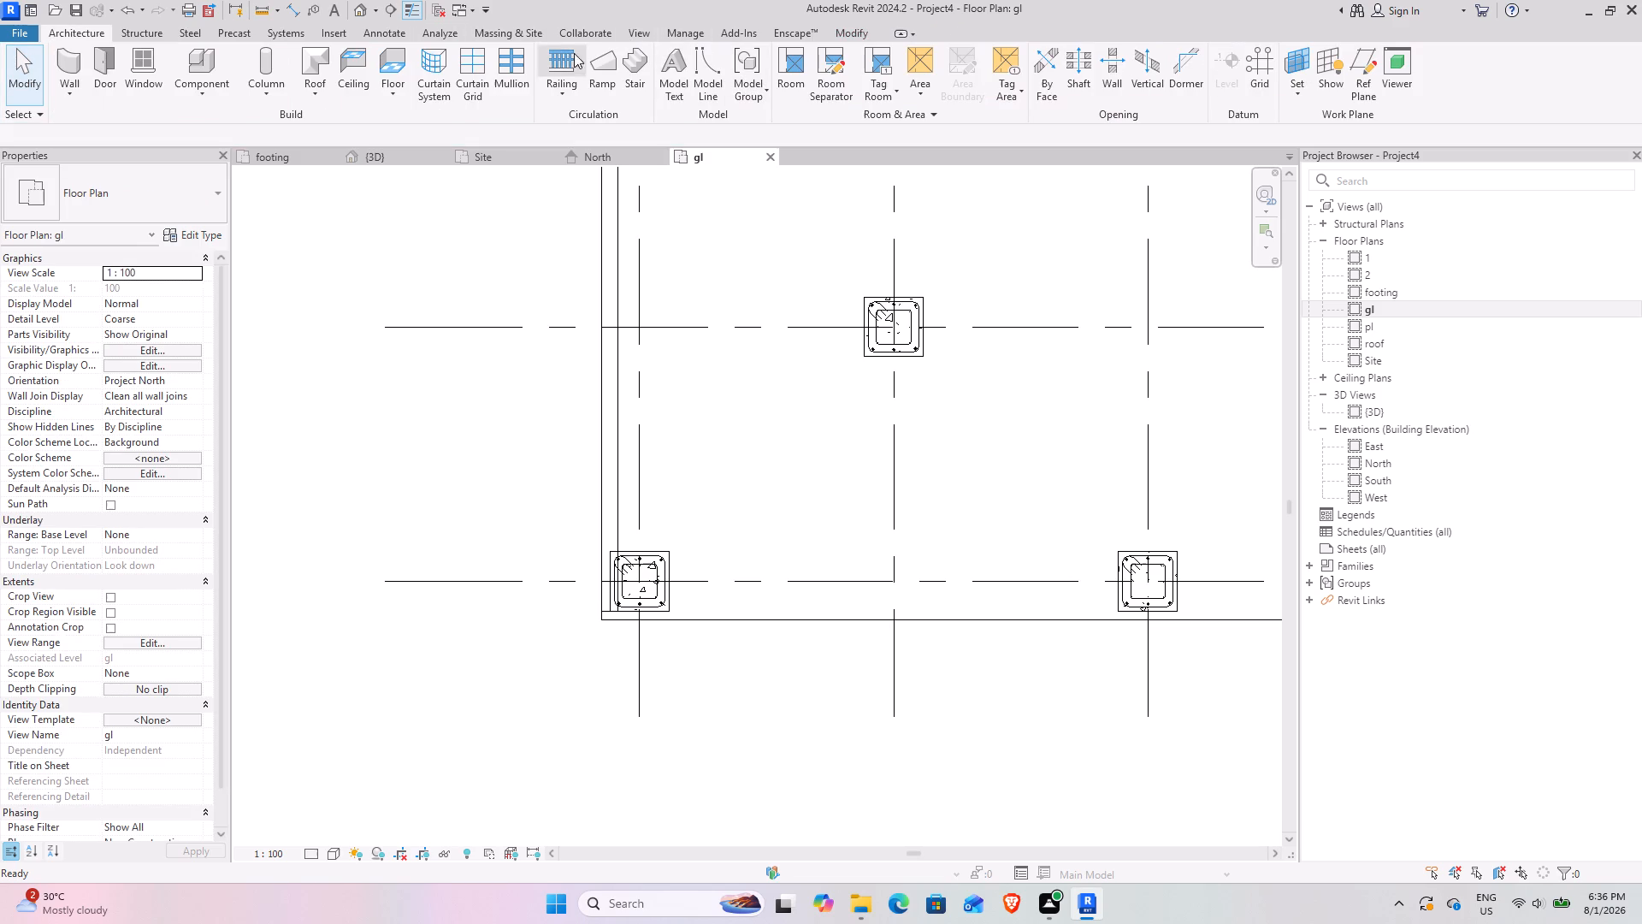
Create a Ramp 1 ramp with base level pl and top level gl, running 1200 mm outward from the building's front-left corner.
{"action": "left_click", "coordinate": [611, 68]}
{"action": "scroll", "coordinate": [631, 649], "scroll_direction": "up", "scroll_amount": 3}
{"action": "middle_click_drag", "start_coordinate": [664, 678], "coordinate": [474, 611]}
{"action": "scroll", "coordinate": [478, 612], "scroll_direction": "down", "scroll_amount": 2}
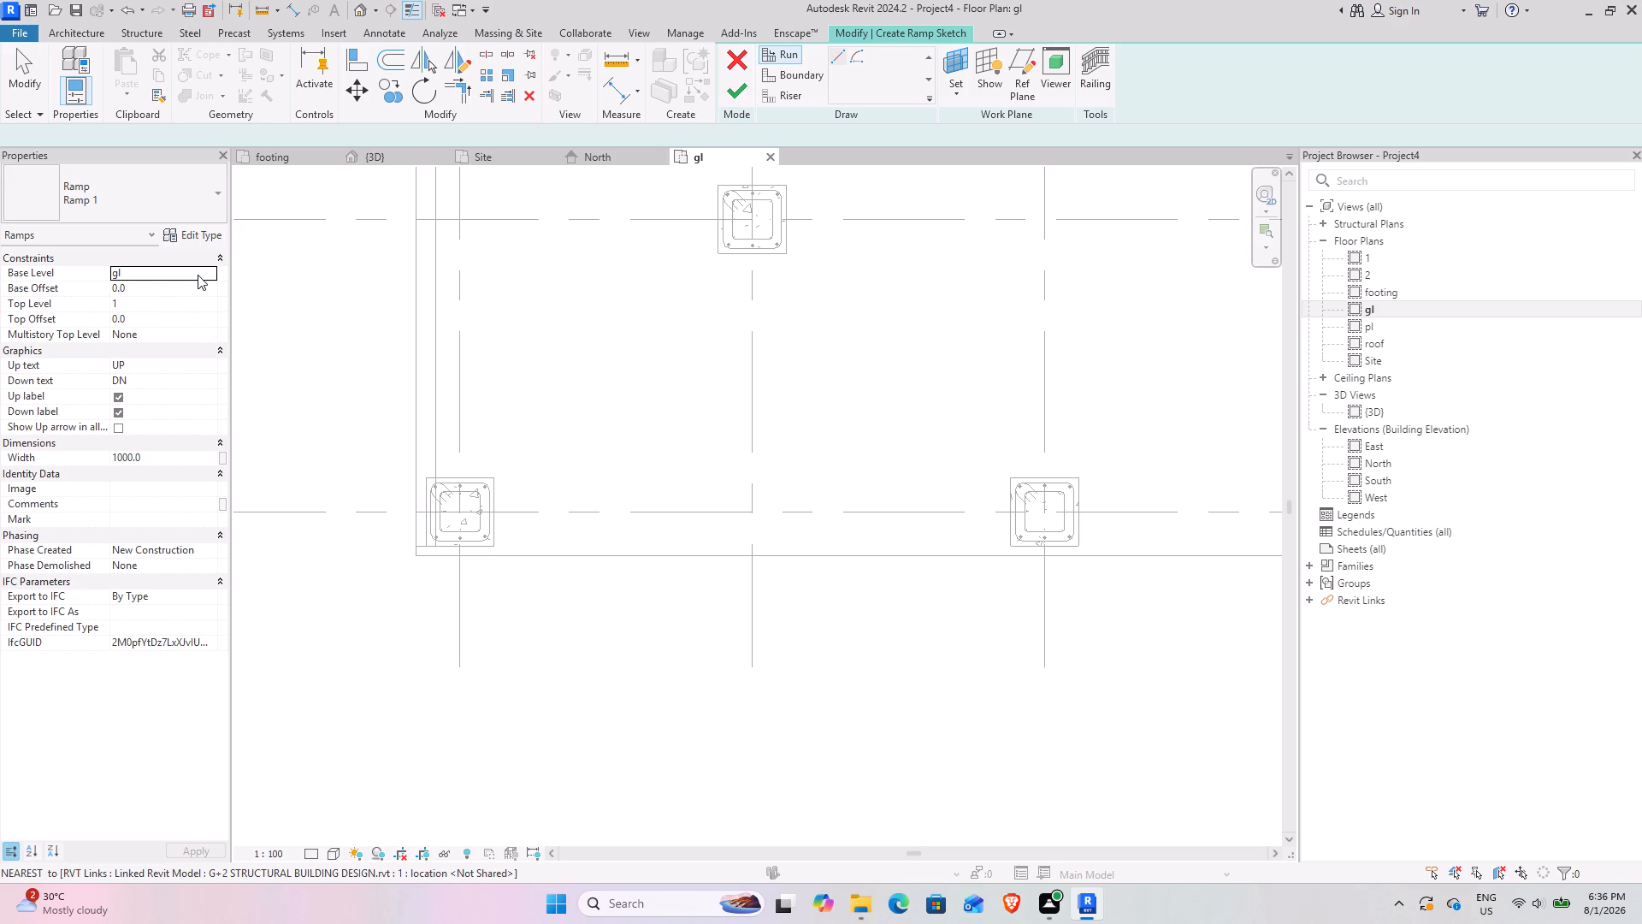
{"action": "left_click", "coordinate": [214, 269]}
{"action": "left_click", "coordinate": [160, 297]}
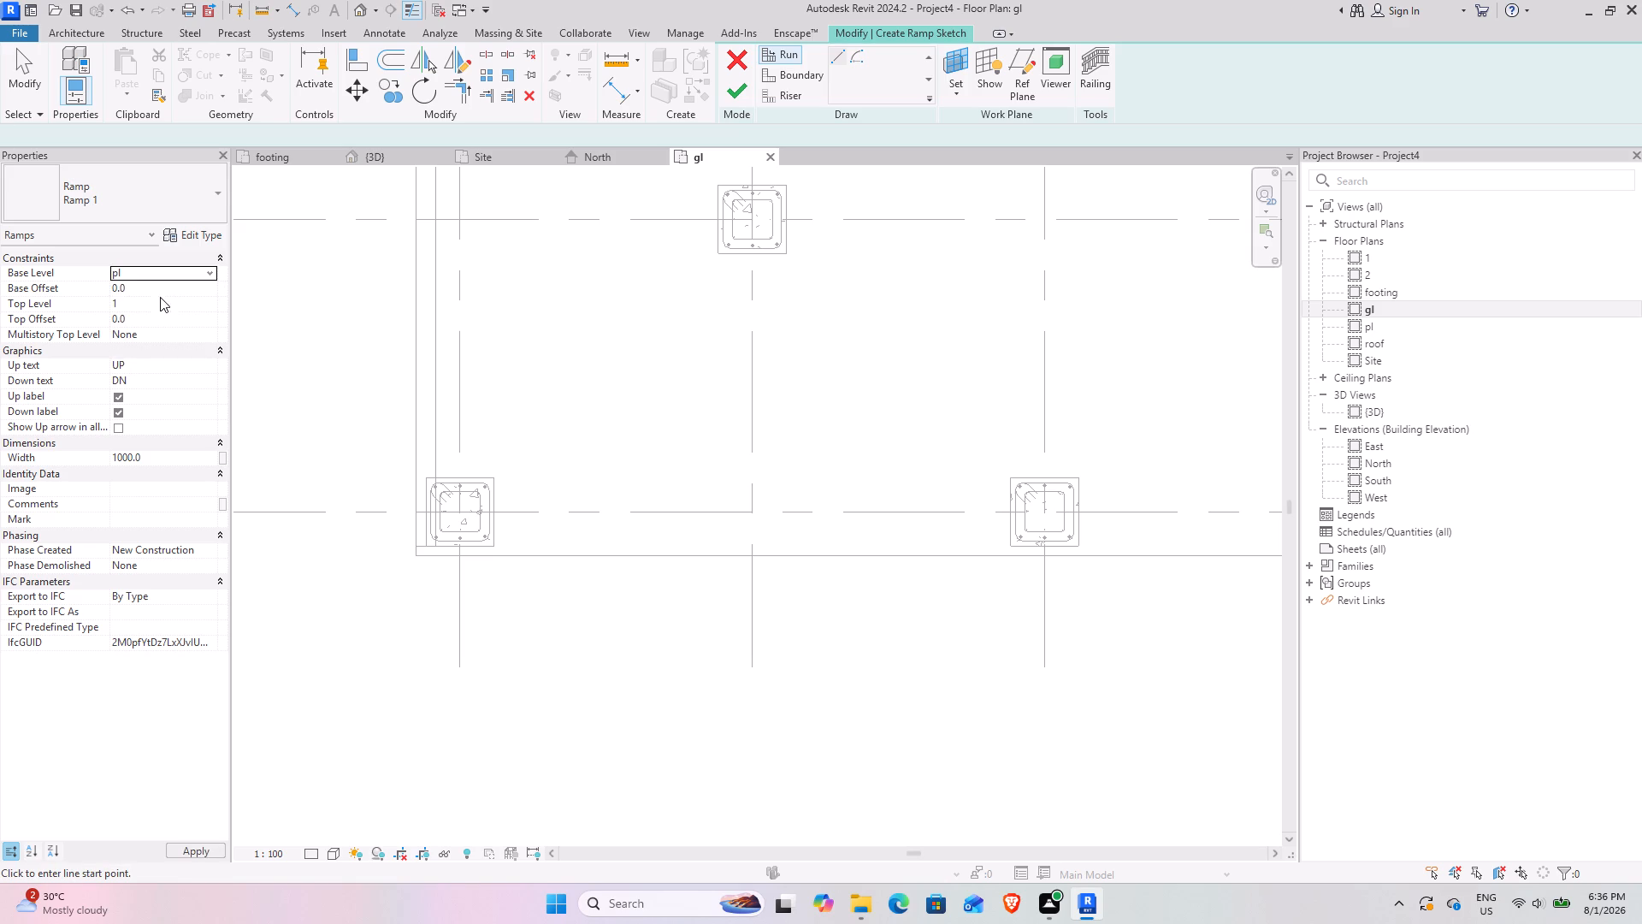
{"action": "left_click", "coordinate": [212, 304]}
{"action": "left_click", "coordinate": [132, 361]}
{"action": "left_click", "coordinate": [414, 555]}
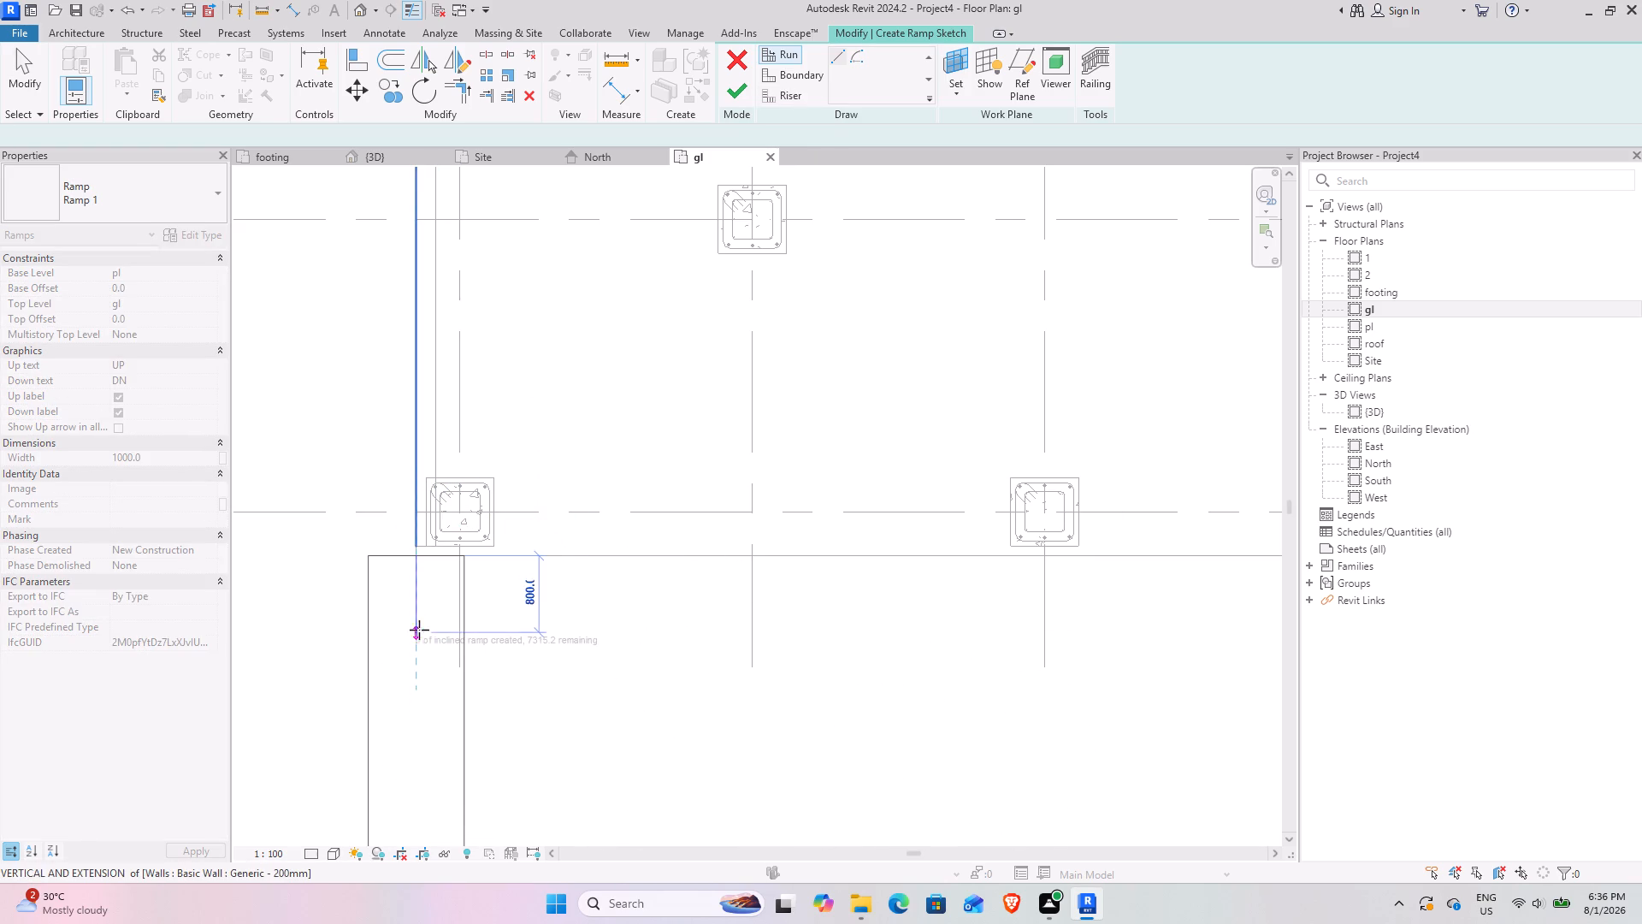
{"action": "left_click", "coordinate": [413, 674]}
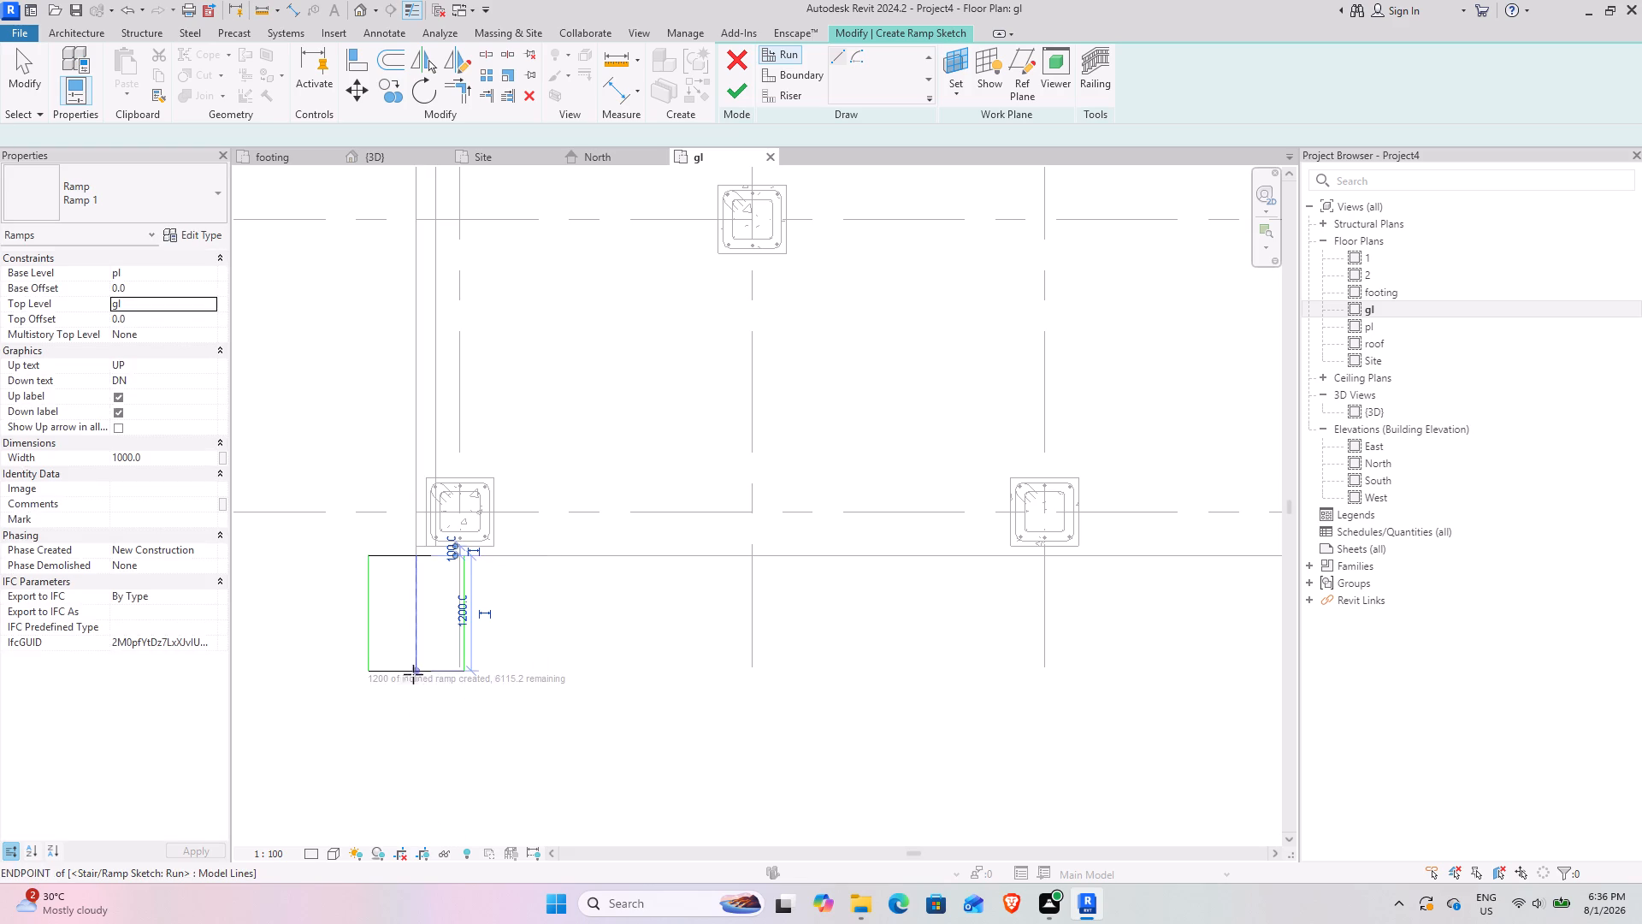
{"action": "left_click", "coordinate": [738, 93]}
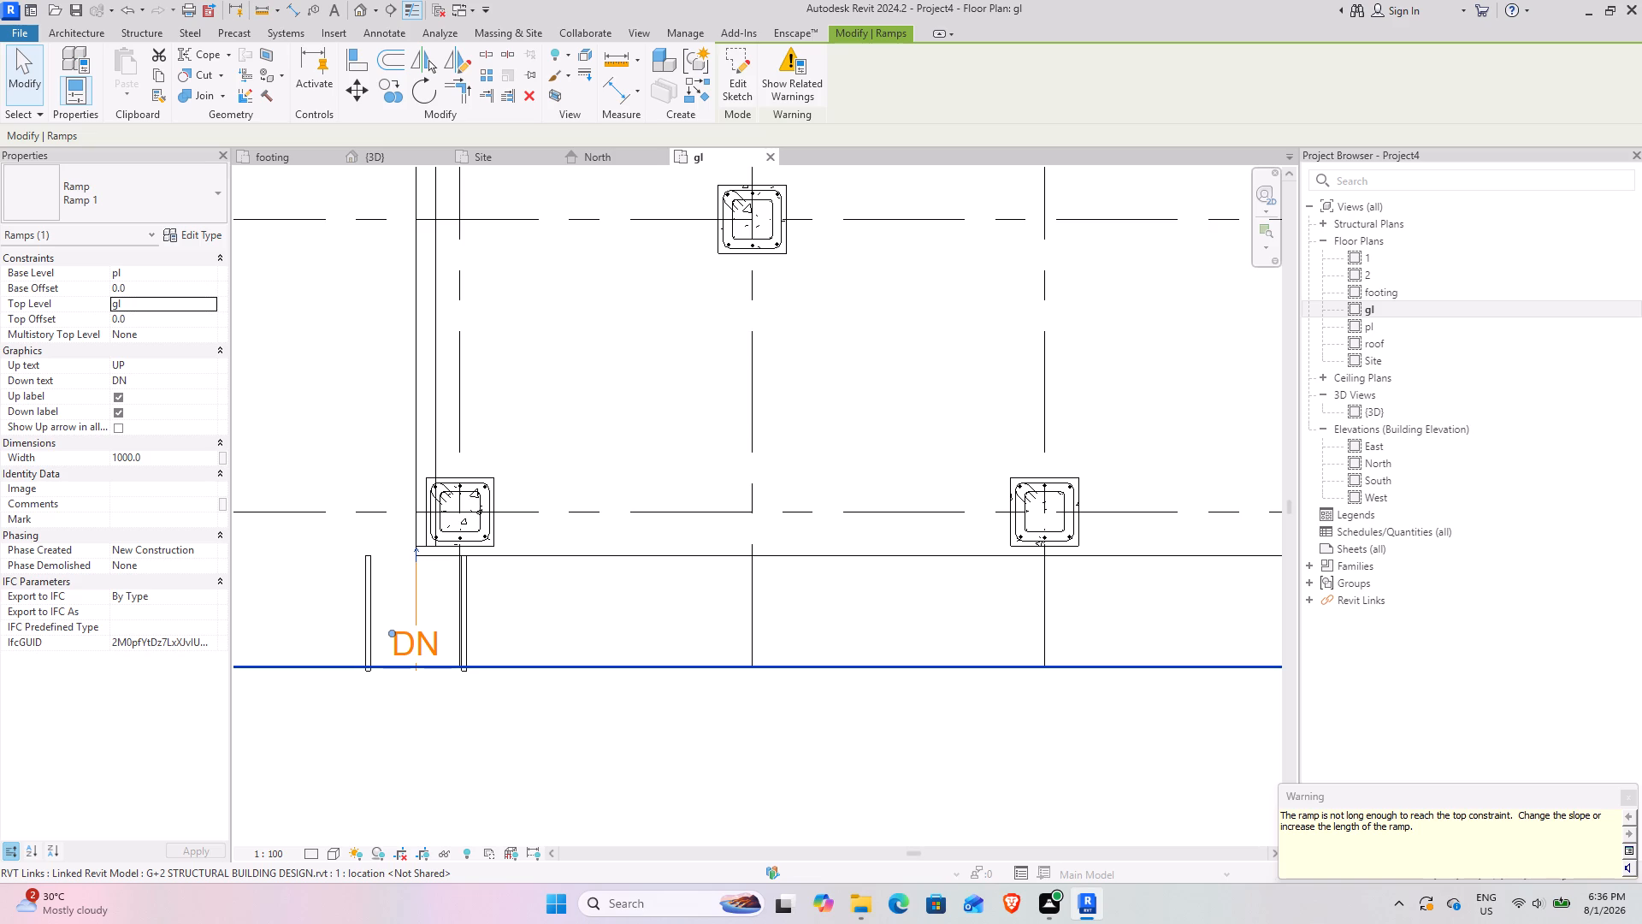
{"action": "left_click", "coordinate": [1625, 792]}
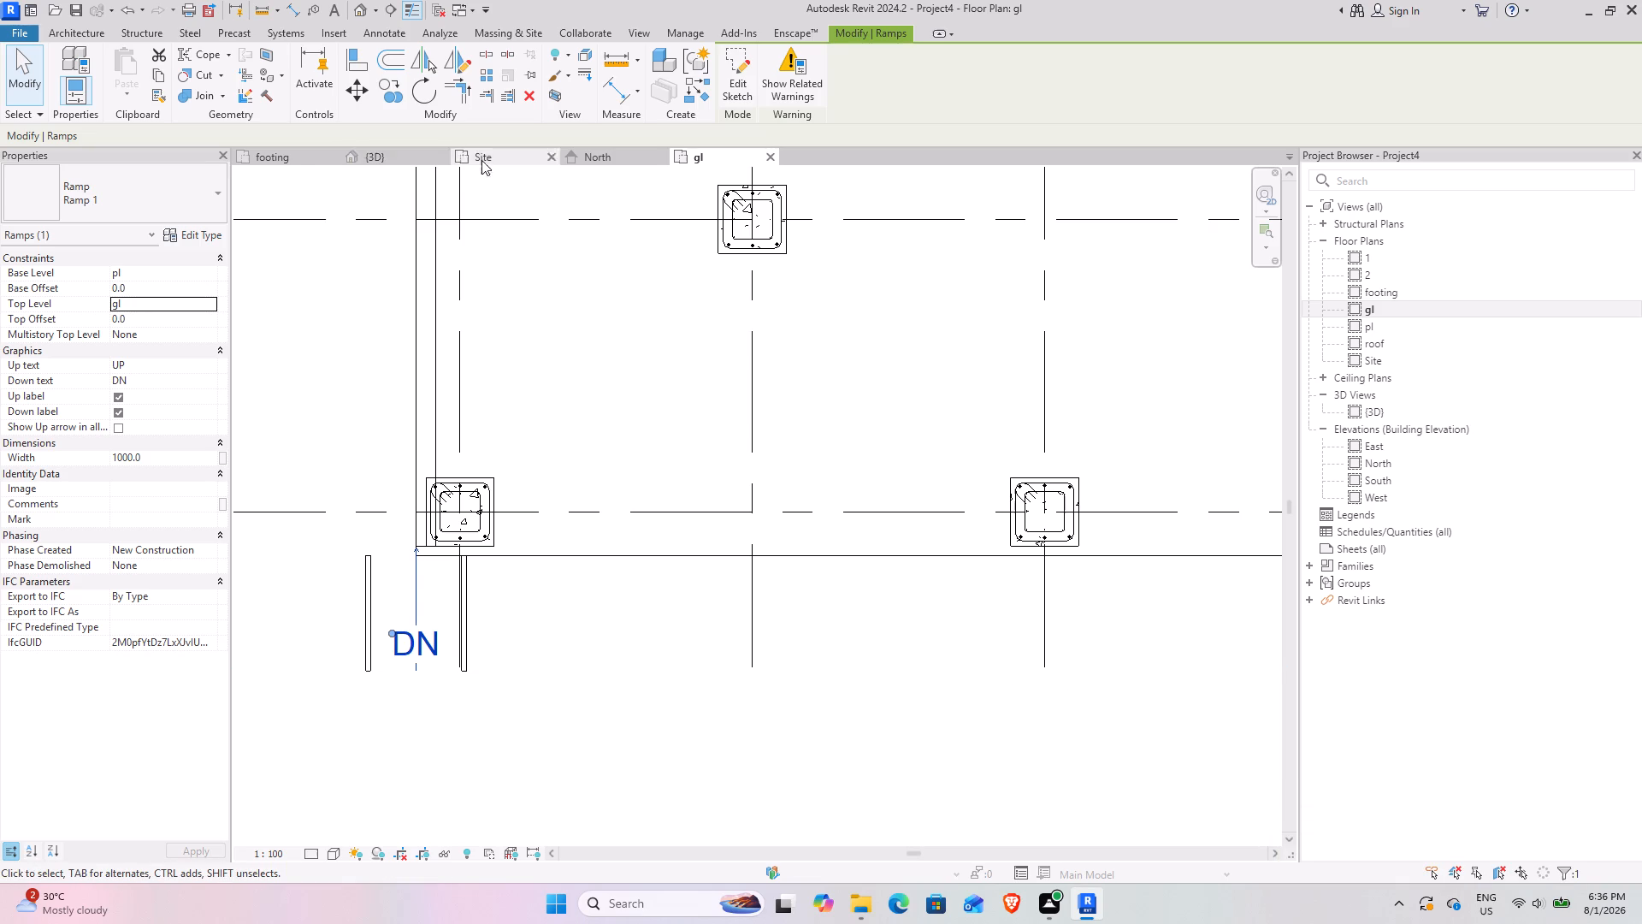
Delete the Ramp 1 ramp at the building's front-left corner, checking it in the 3D view.
{"action": "left_click", "coordinate": [428, 164]}
{"action": "scroll", "coordinate": [653, 675], "scroll_direction": "down", "scroll_amount": 2}
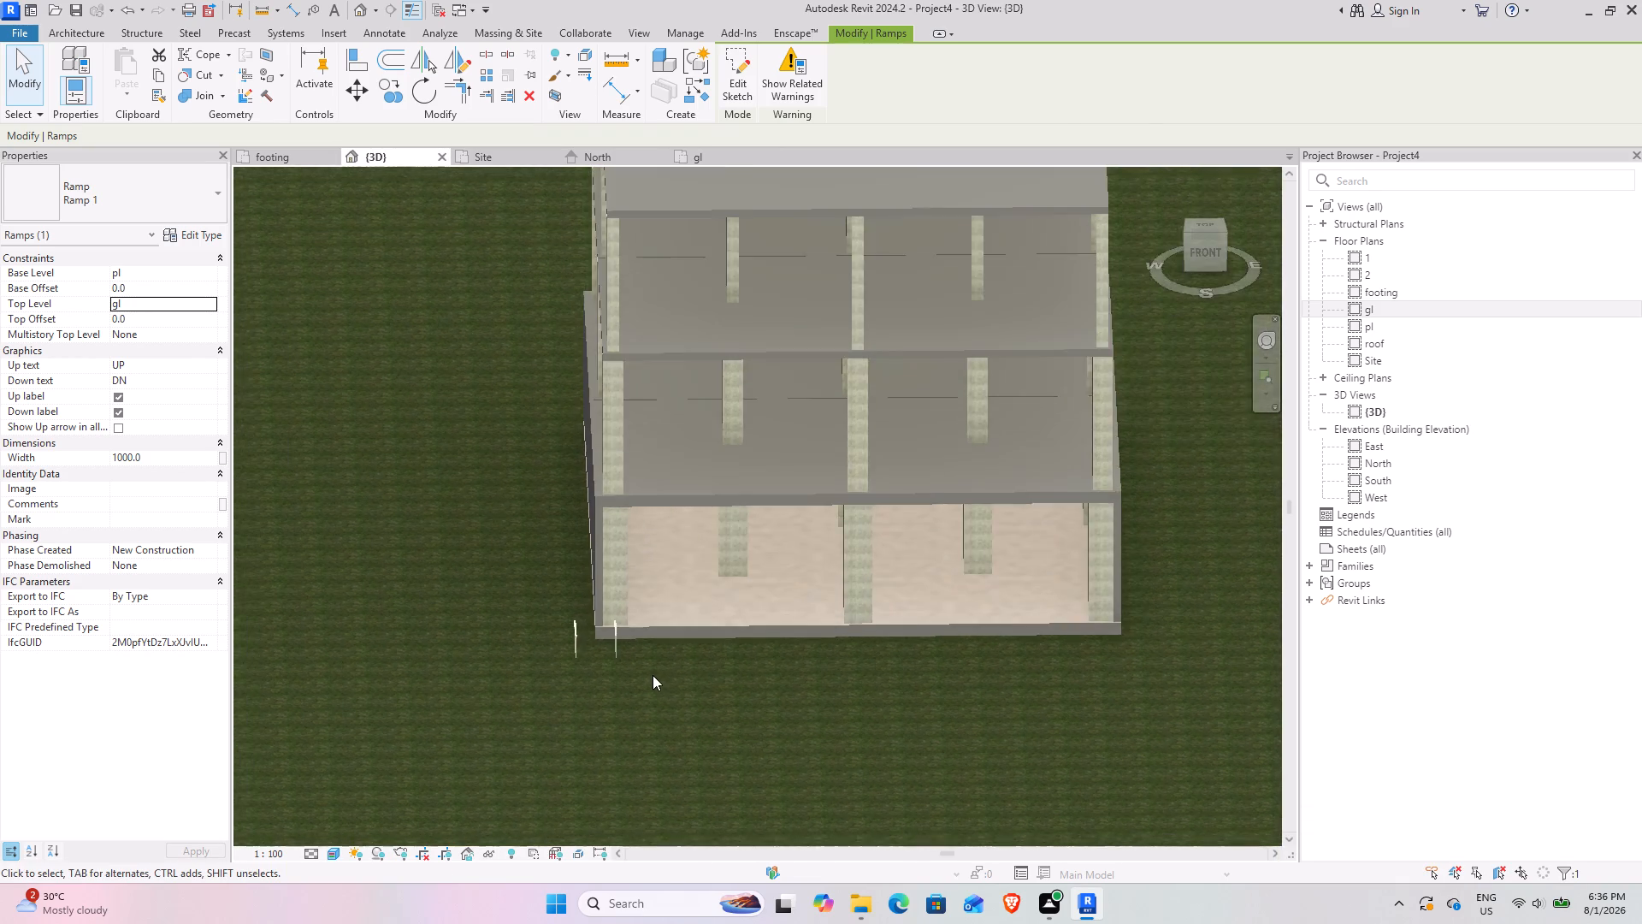
{"action": "scroll", "coordinate": [644, 664], "scroll_direction": "up", "scroll_amount": 2}
{"action": "middle_click_drag", "start_coordinate": [535, 656], "coordinate": [588, 480], "text": "shift"}
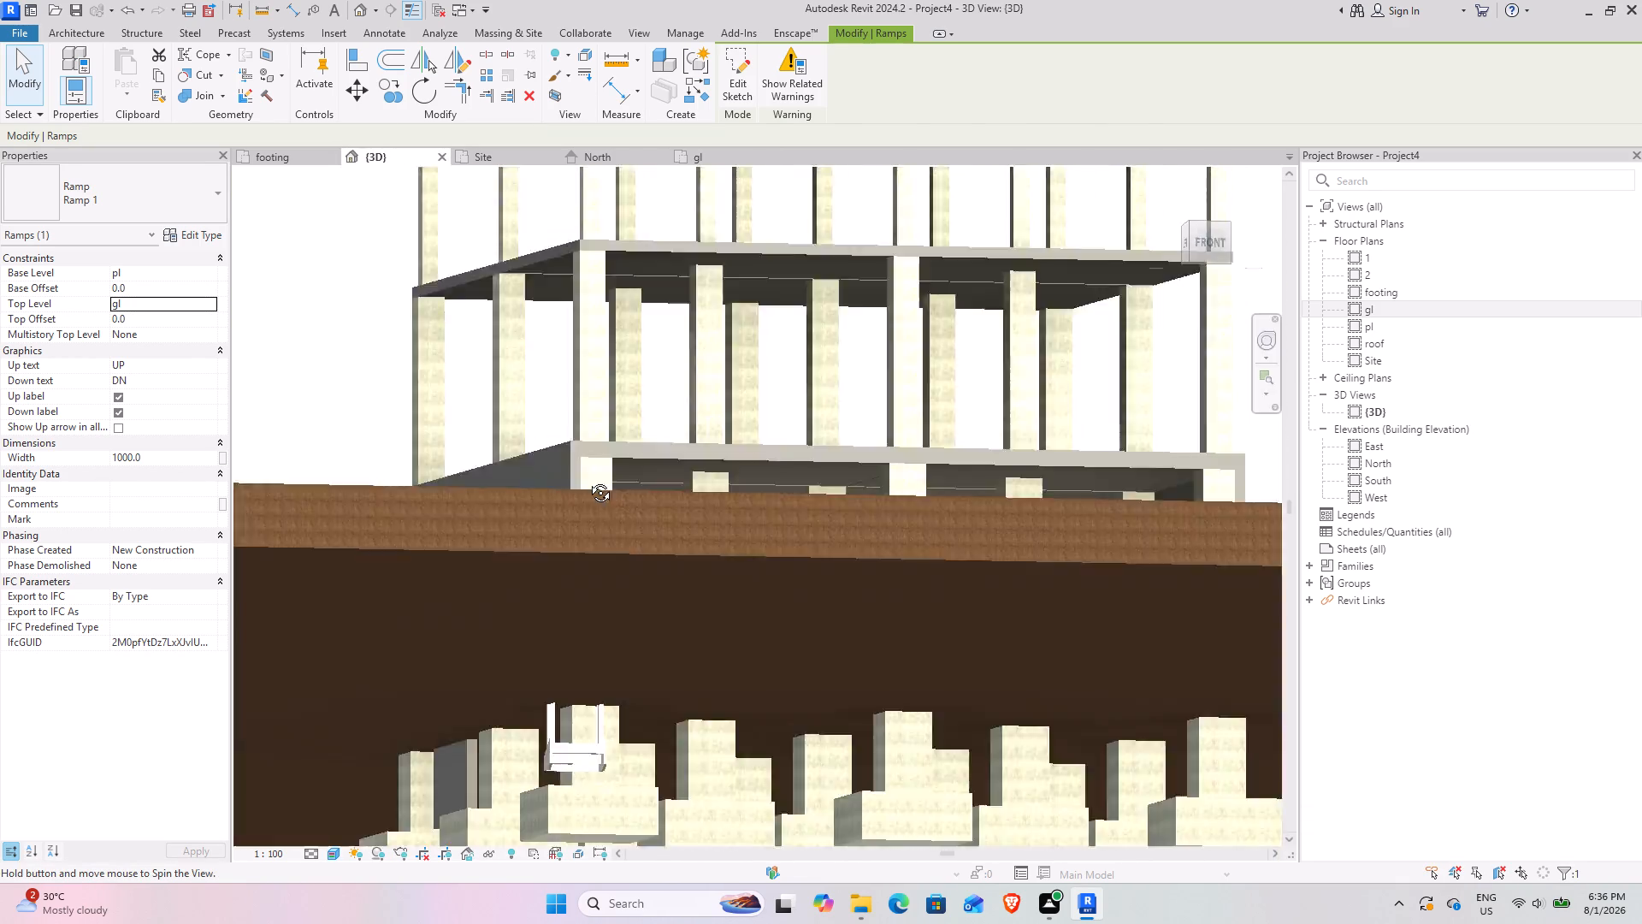
{"action": "middle_click_drag", "start_coordinate": [588, 480], "coordinate": [556, 533], "text": "shift"}
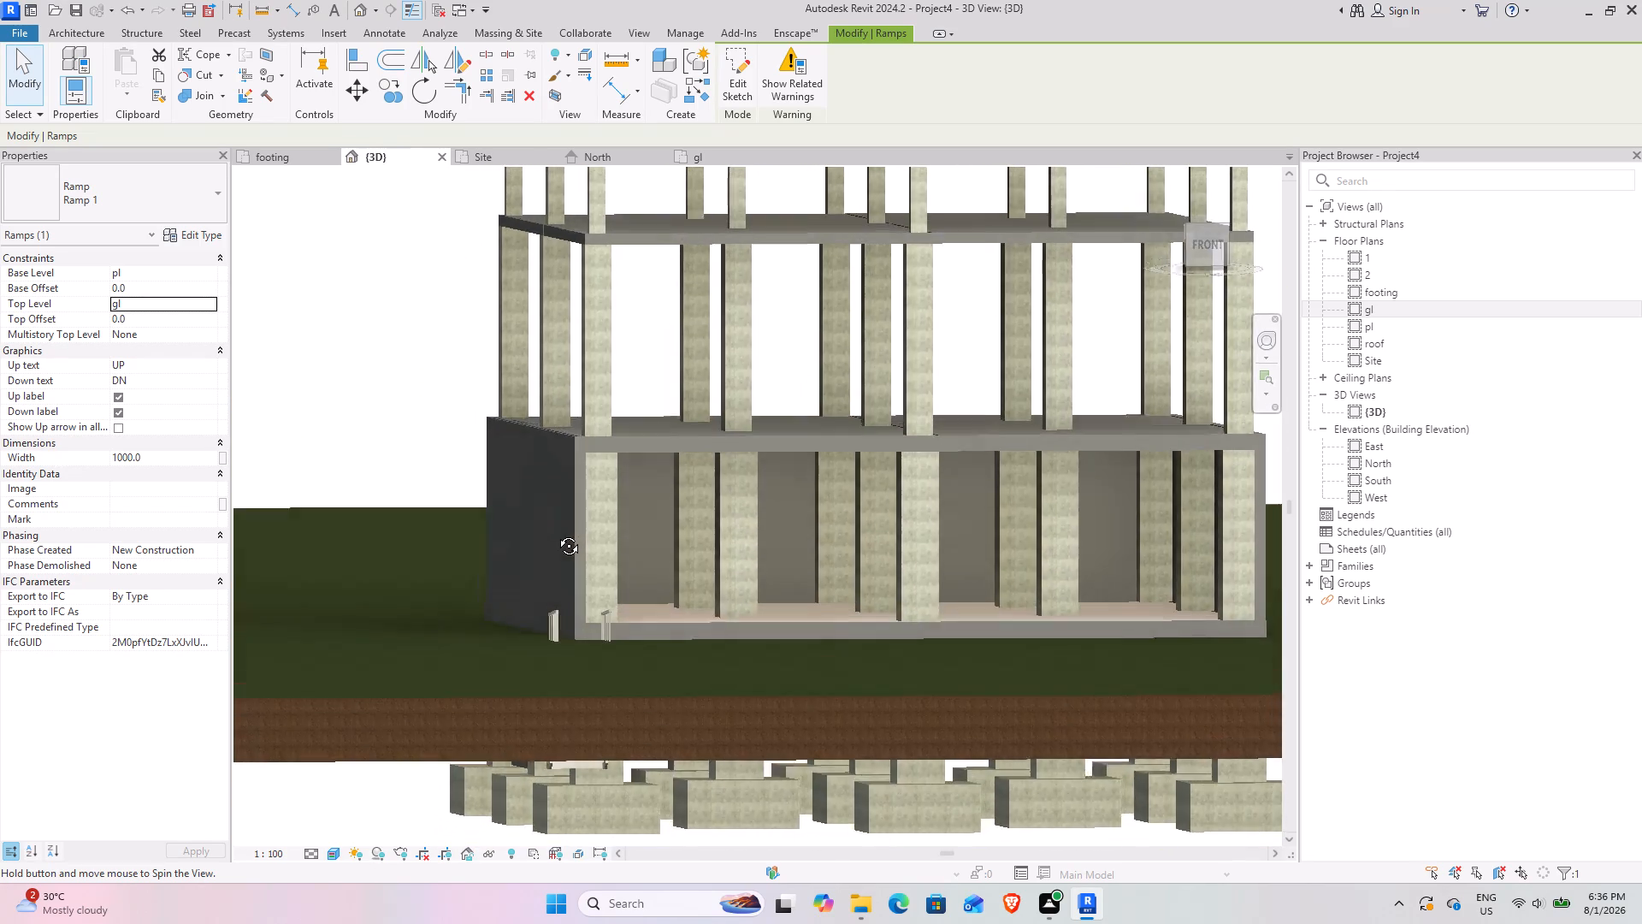
{"action": "middle_click_drag", "start_coordinate": [556, 533], "coordinate": [546, 524], "text": "shift"}
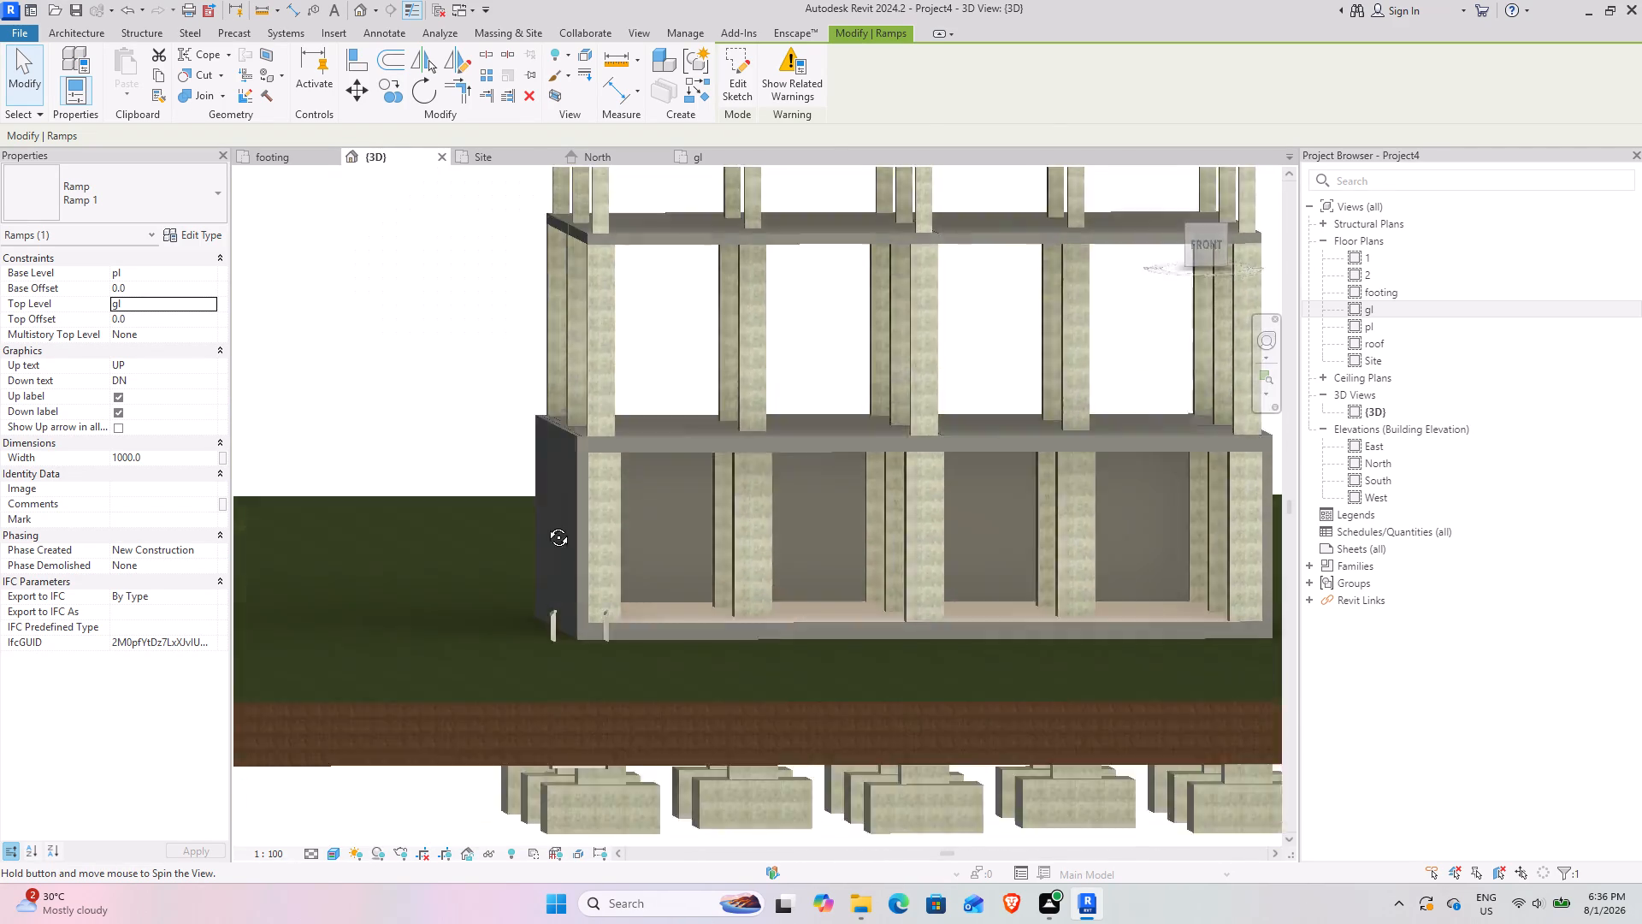
{"action": "middle_click_drag", "start_coordinate": [546, 524], "coordinate": [553, 489], "text": "shift"}
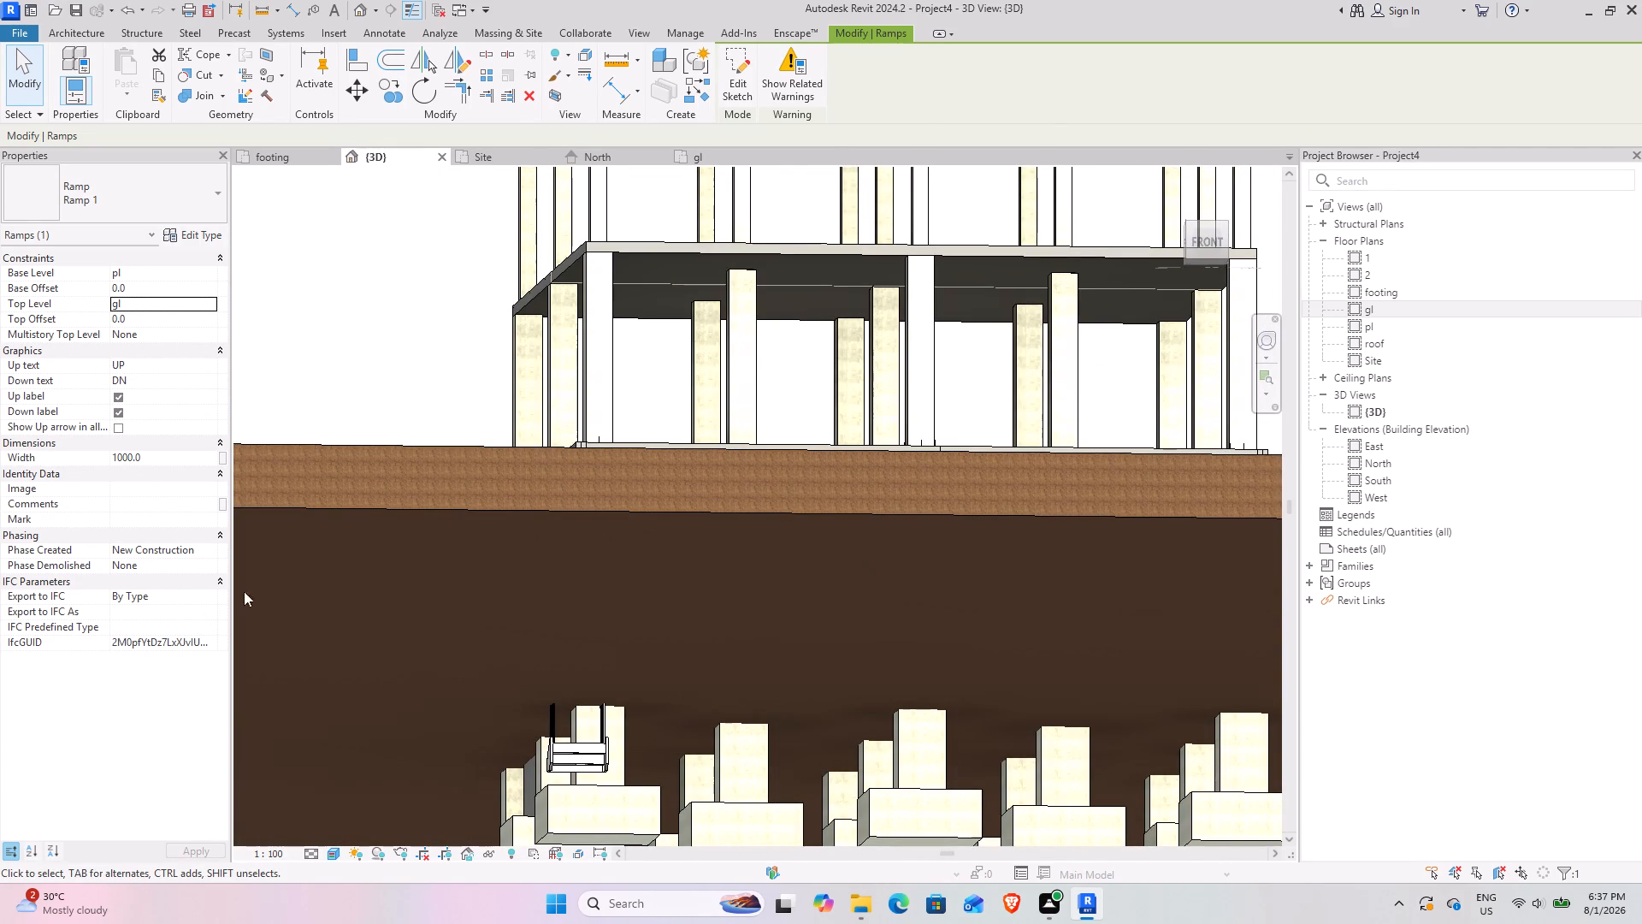
{"action": "middle_click_drag", "start_coordinate": [339, 478], "coordinate": [340, 439]}
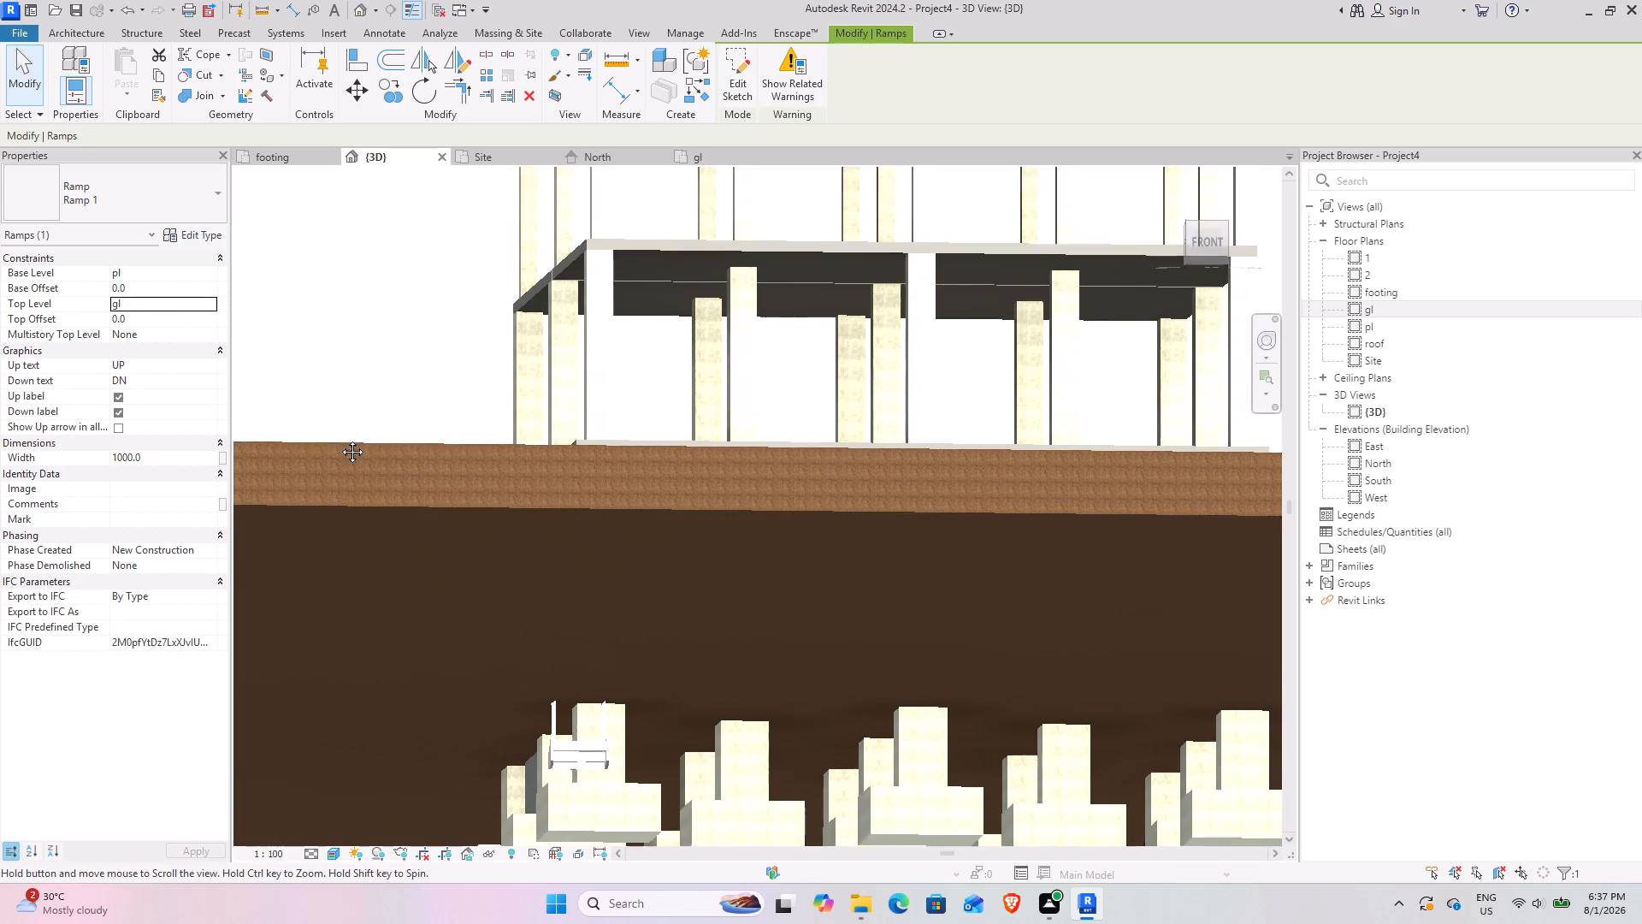
{"action": "middle_click_drag", "start_coordinate": [340, 439], "coordinate": [331, 405]}
{"action": "left_click", "coordinate": [530, 95]}
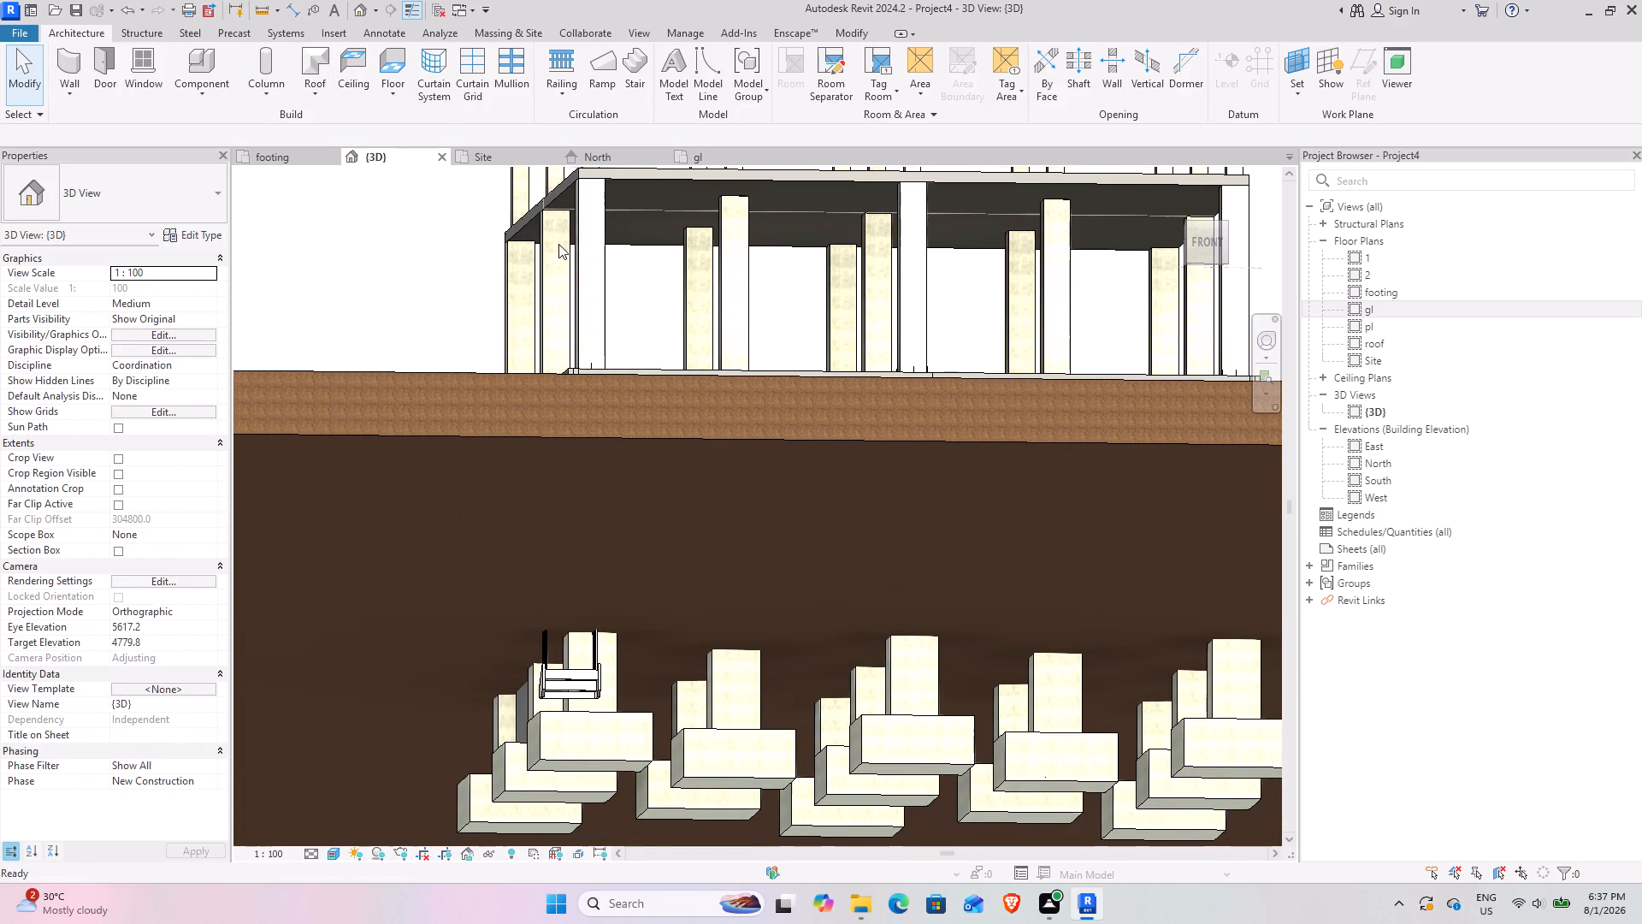
Delete the assembled stair that sits below the toposolid beside the front-left footing.
{"action": "left_click", "coordinate": [565, 693]}
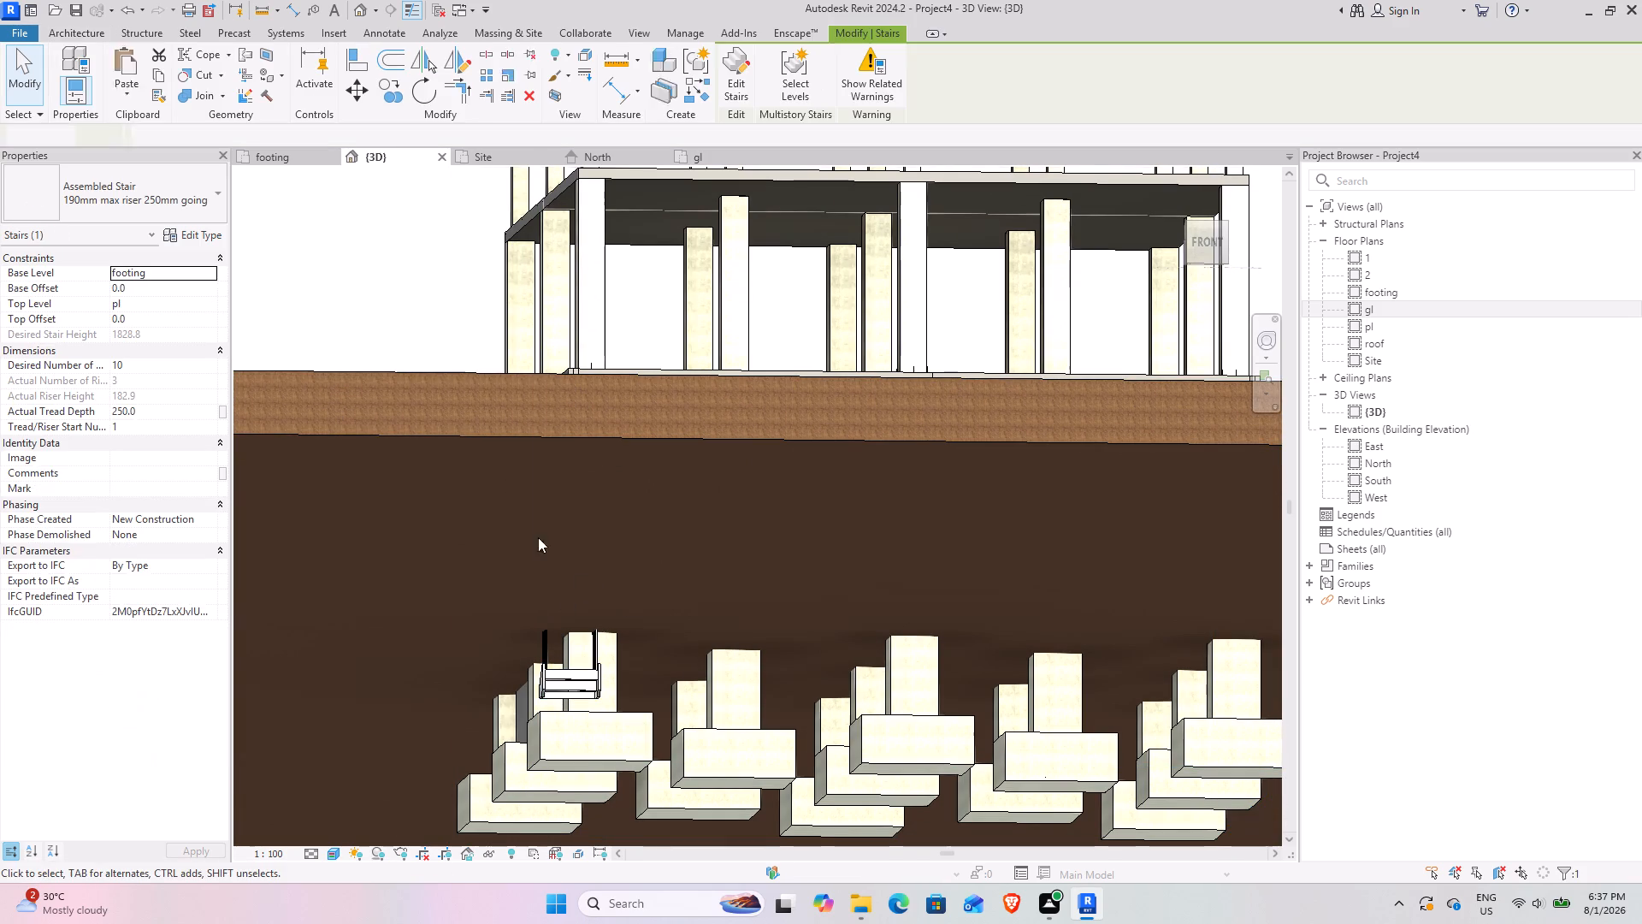
{"action": "middle_click_drag", "start_coordinate": [582, 682], "coordinate": [641, 583], "text": "shift"}
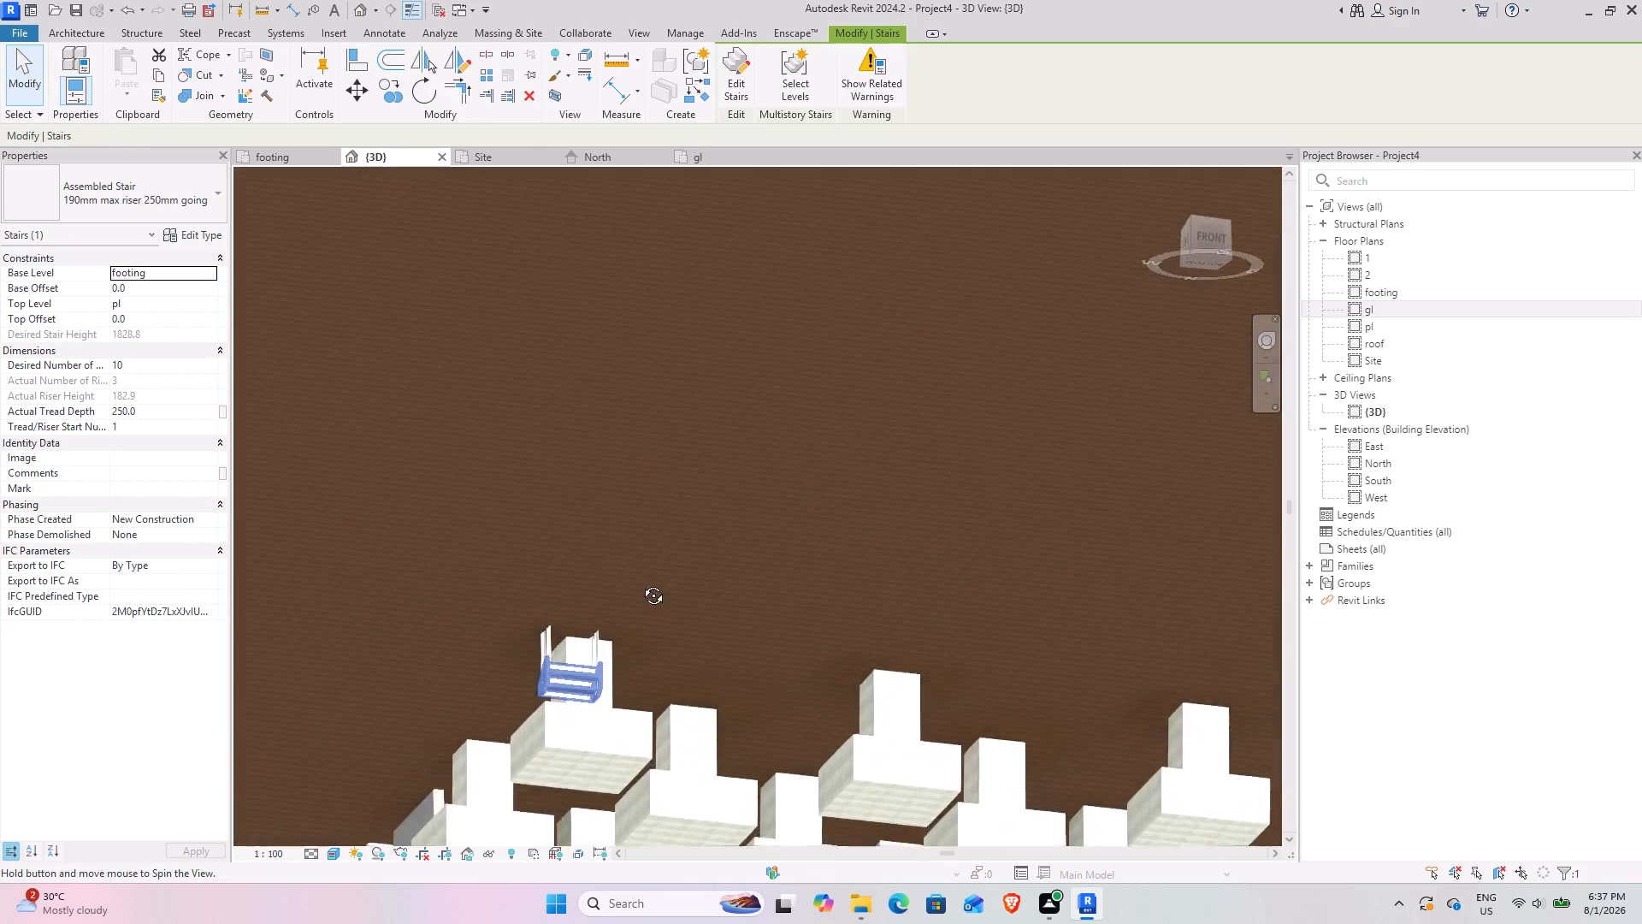
{"action": "middle_click_drag", "start_coordinate": [641, 583], "coordinate": [862, 516], "text": "shift"}
{"action": "scroll", "coordinate": [569, 638], "scroll_direction": "up", "scroll_amount": 5}
{"action": "middle_click_drag", "start_coordinate": [600, 671], "coordinate": [644, 730], "text": "shift"}
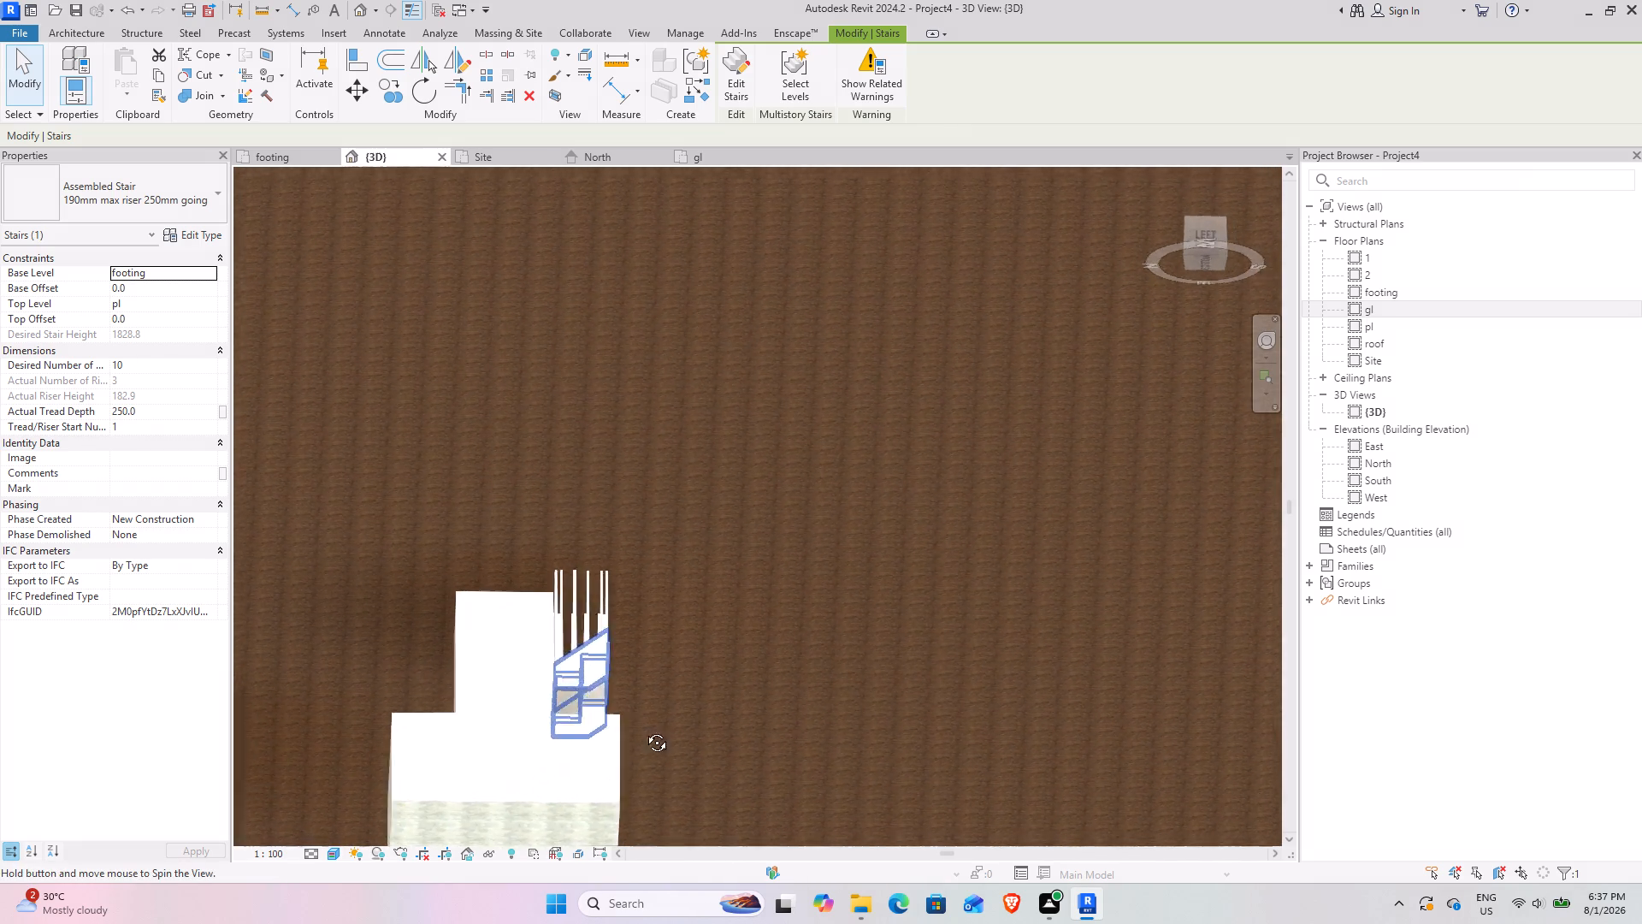
{"action": "middle_click_drag", "start_coordinate": [644, 730], "coordinate": [658, 779], "text": "shift"}
{"action": "left_click", "coordinate": [576, 697]}
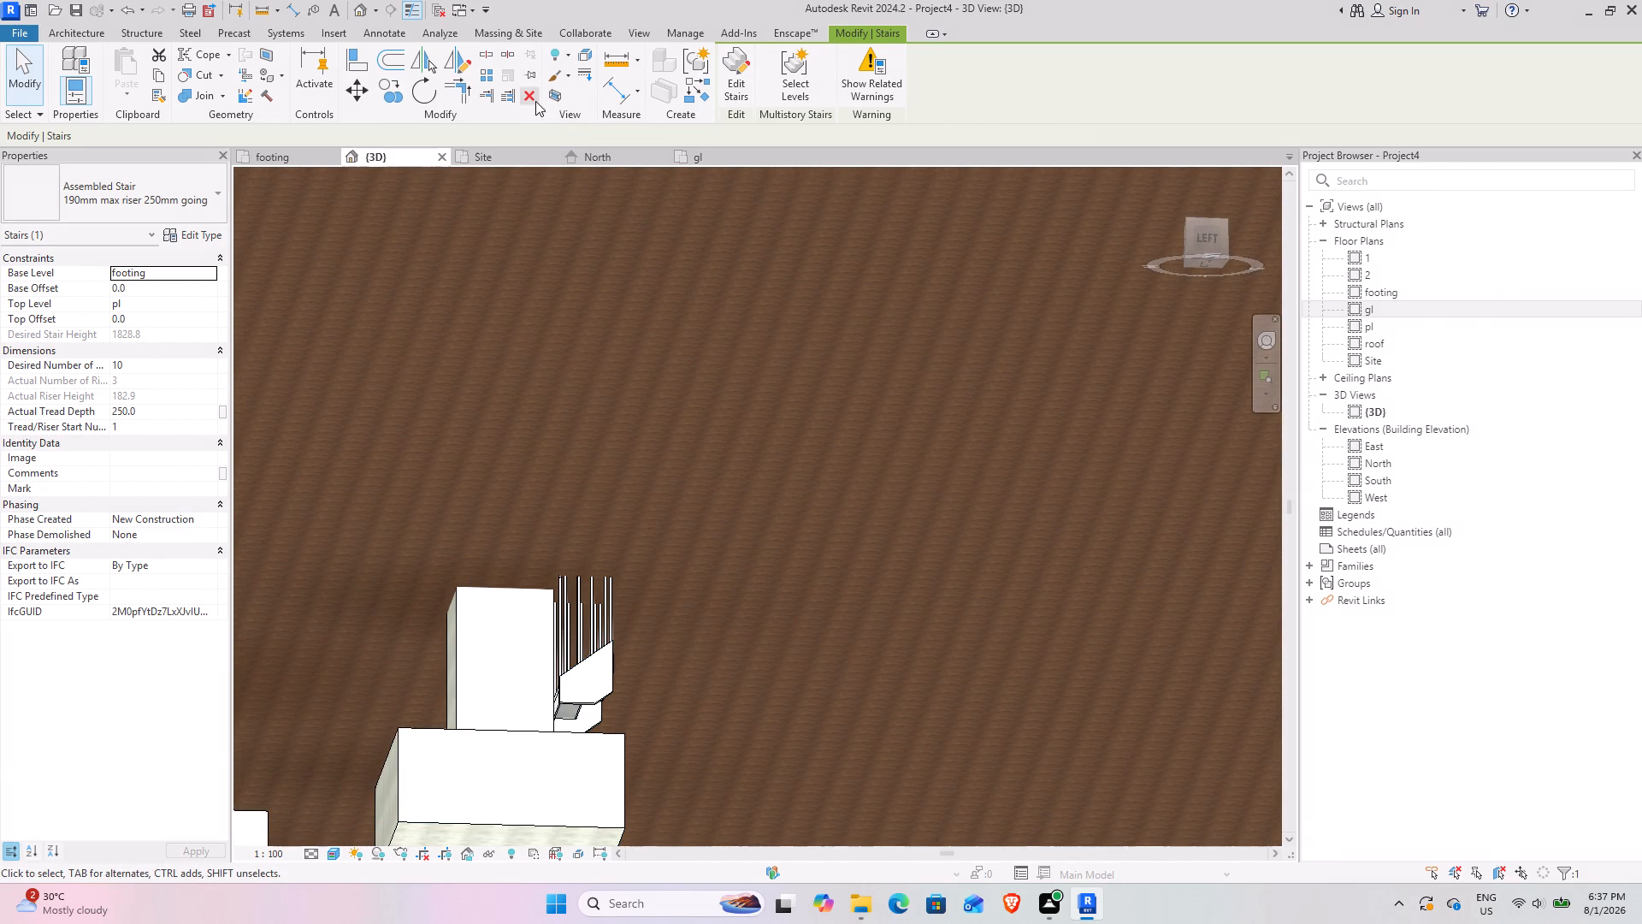
{"action": "left_click", "coordinate": [532, 98]}
Examine the ground floor's open front side, its slab edge and the surrounding toposolid in the 3D view.
{"action": "scroll", "coordinate": [762, 617], "scroll_direction": "down", "scroll_amount": 4}
{"action": "middle_click_drag", "start_coordinate": [862, 654], "coordinate": [647, 706], "text": "shift"}
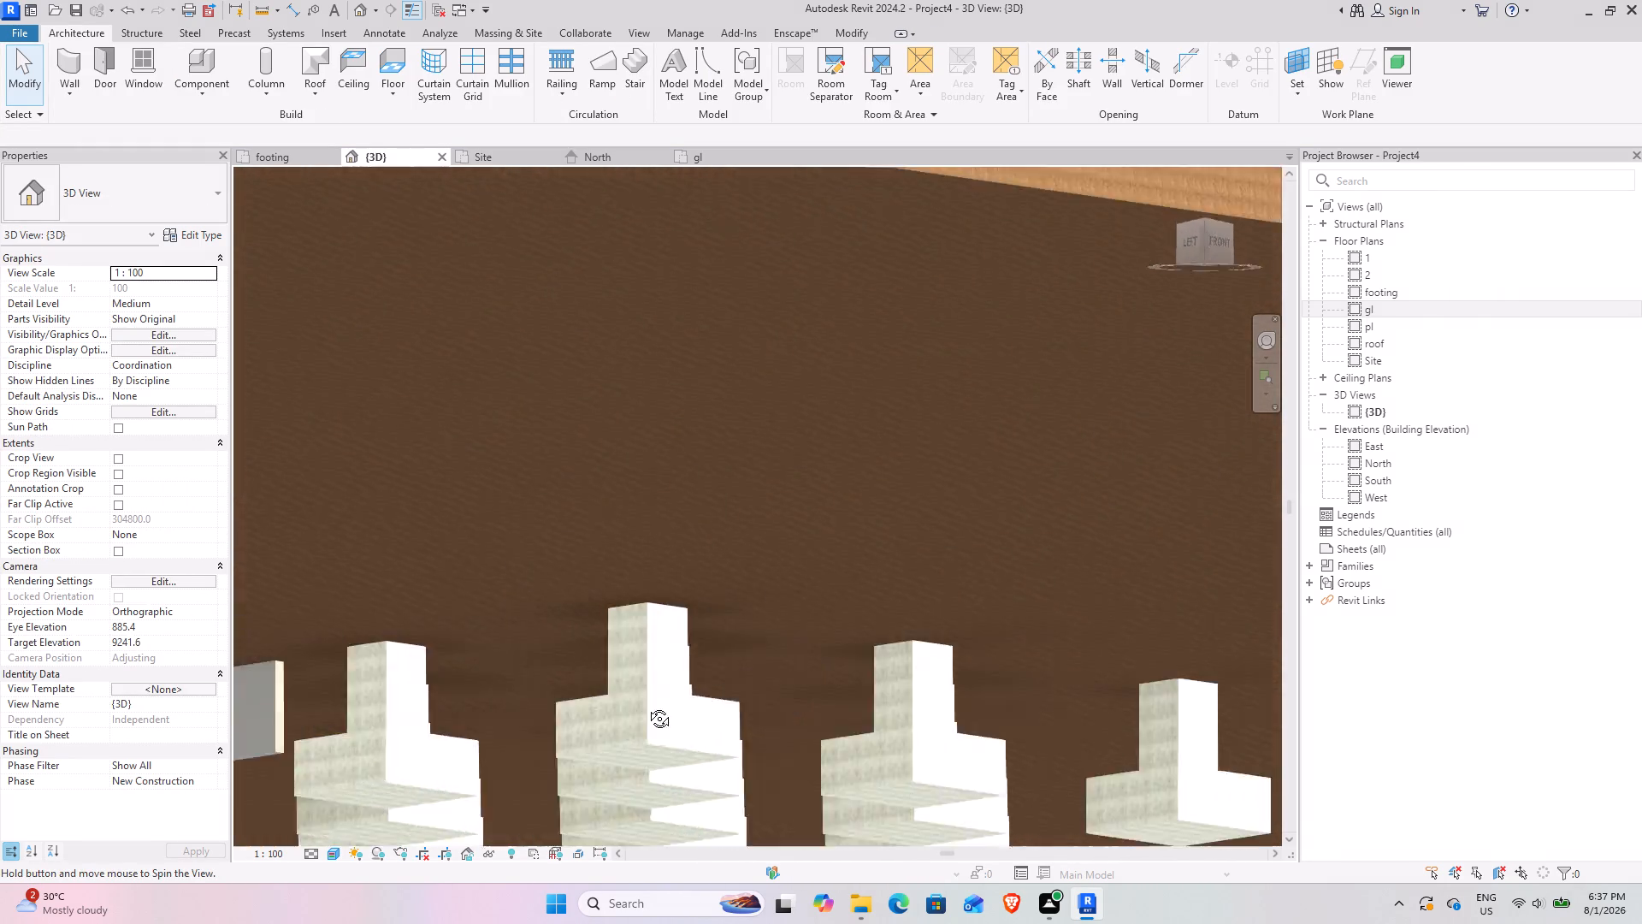
{"action": "middle_click_drag", "start_coordinate": [647, 706], "coordinate": [618, 711], "text": "shift"}
{"action": "scroll", "coordinate": [597, 672], "scroll_direction": "down", "scroll_amount": 8}
{"action": "middle_click_drag", "start_coordinate": [659, 633], "coordinate": [598, 690], "text": "shift"}
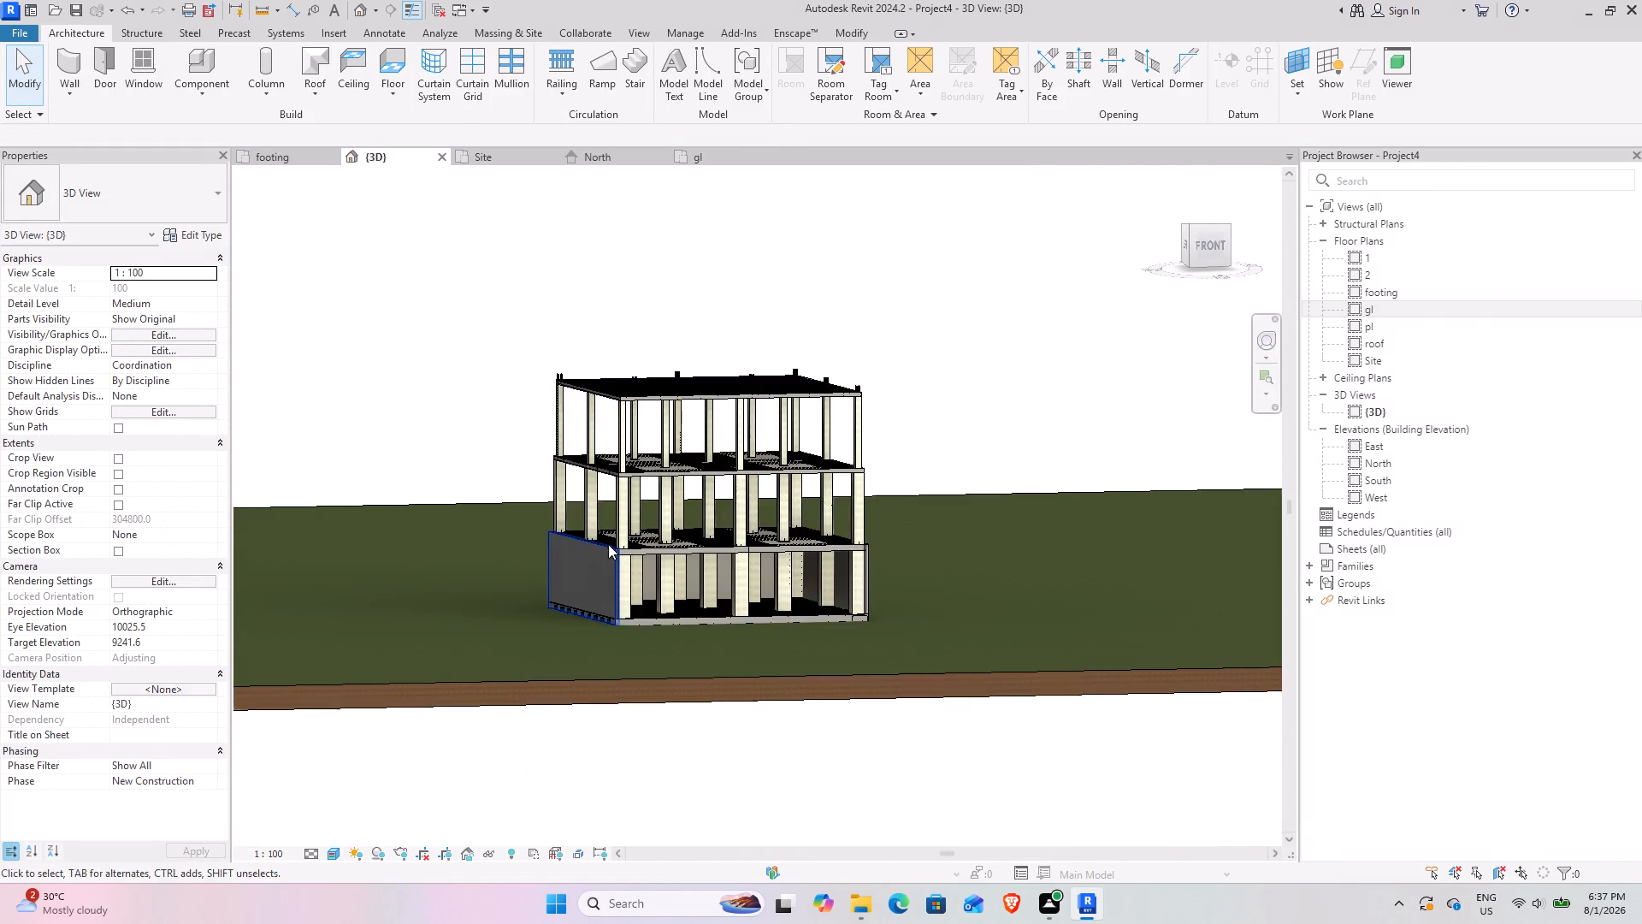
{"action": "scroll", "coordinate": [610, 531], "scroll_direction": "up", "scroll_amount": 7}
{"action": "middle_click_drag", "start_coordinate": [737, 703], "coordinate": [612, 718], "text": "shift"}
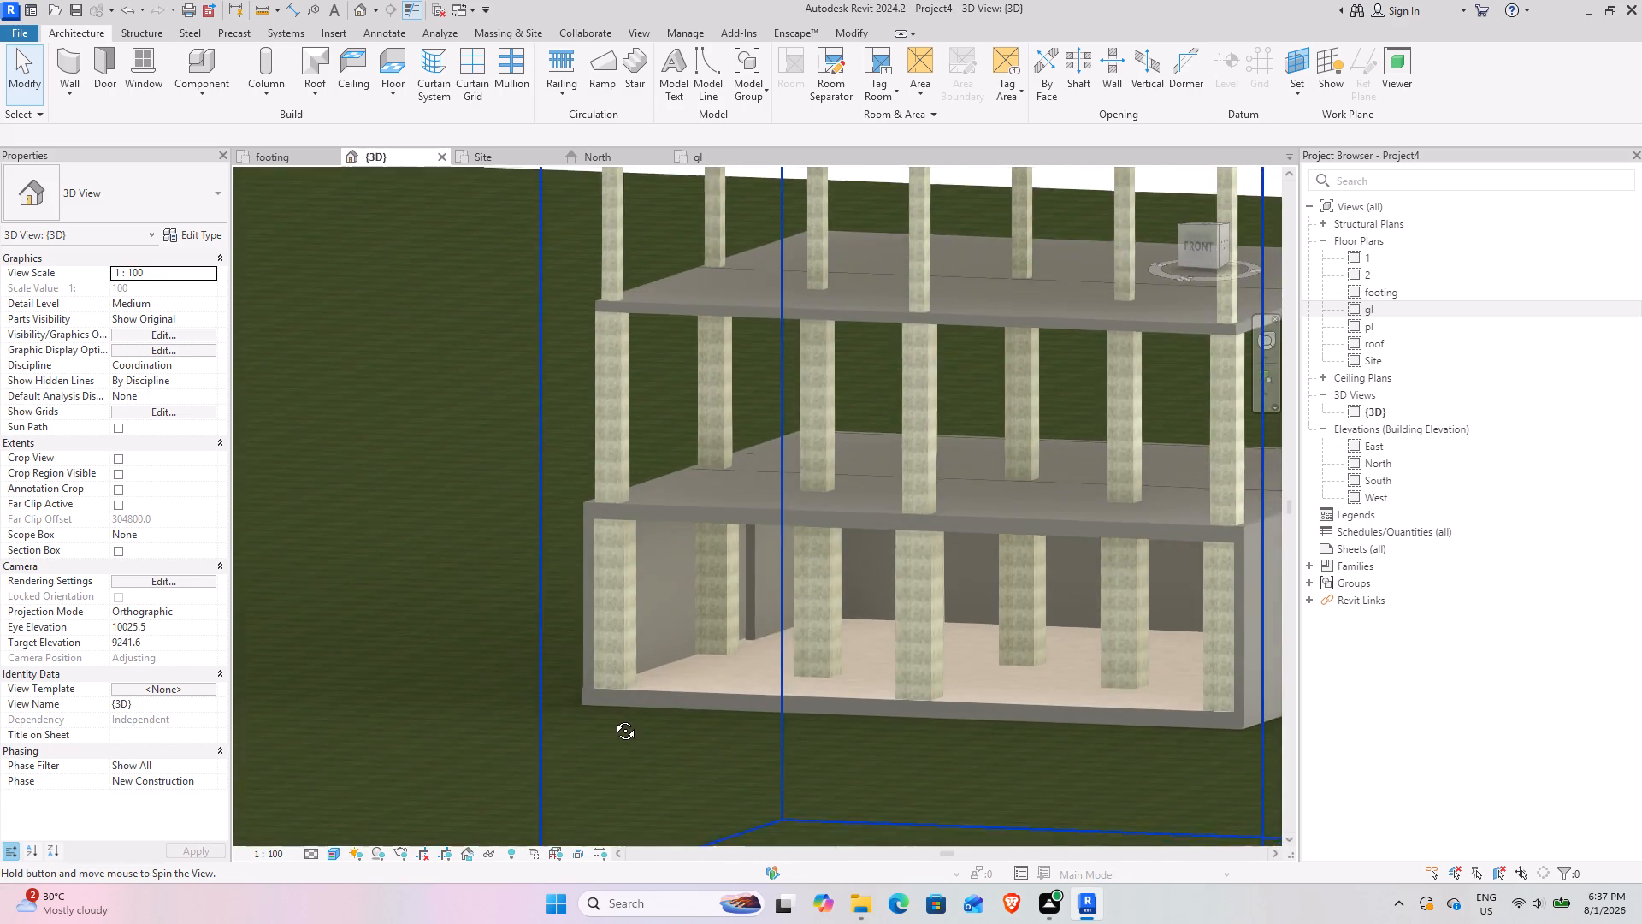
{"action": "middle_click_drag", "start_coordinate": [612, 718], "coordinate": [706, 712], "text": "shift"}
{"action": "middle_click_drag", "start_coordinate": [835, 684], "coordinate": [495, 624]}
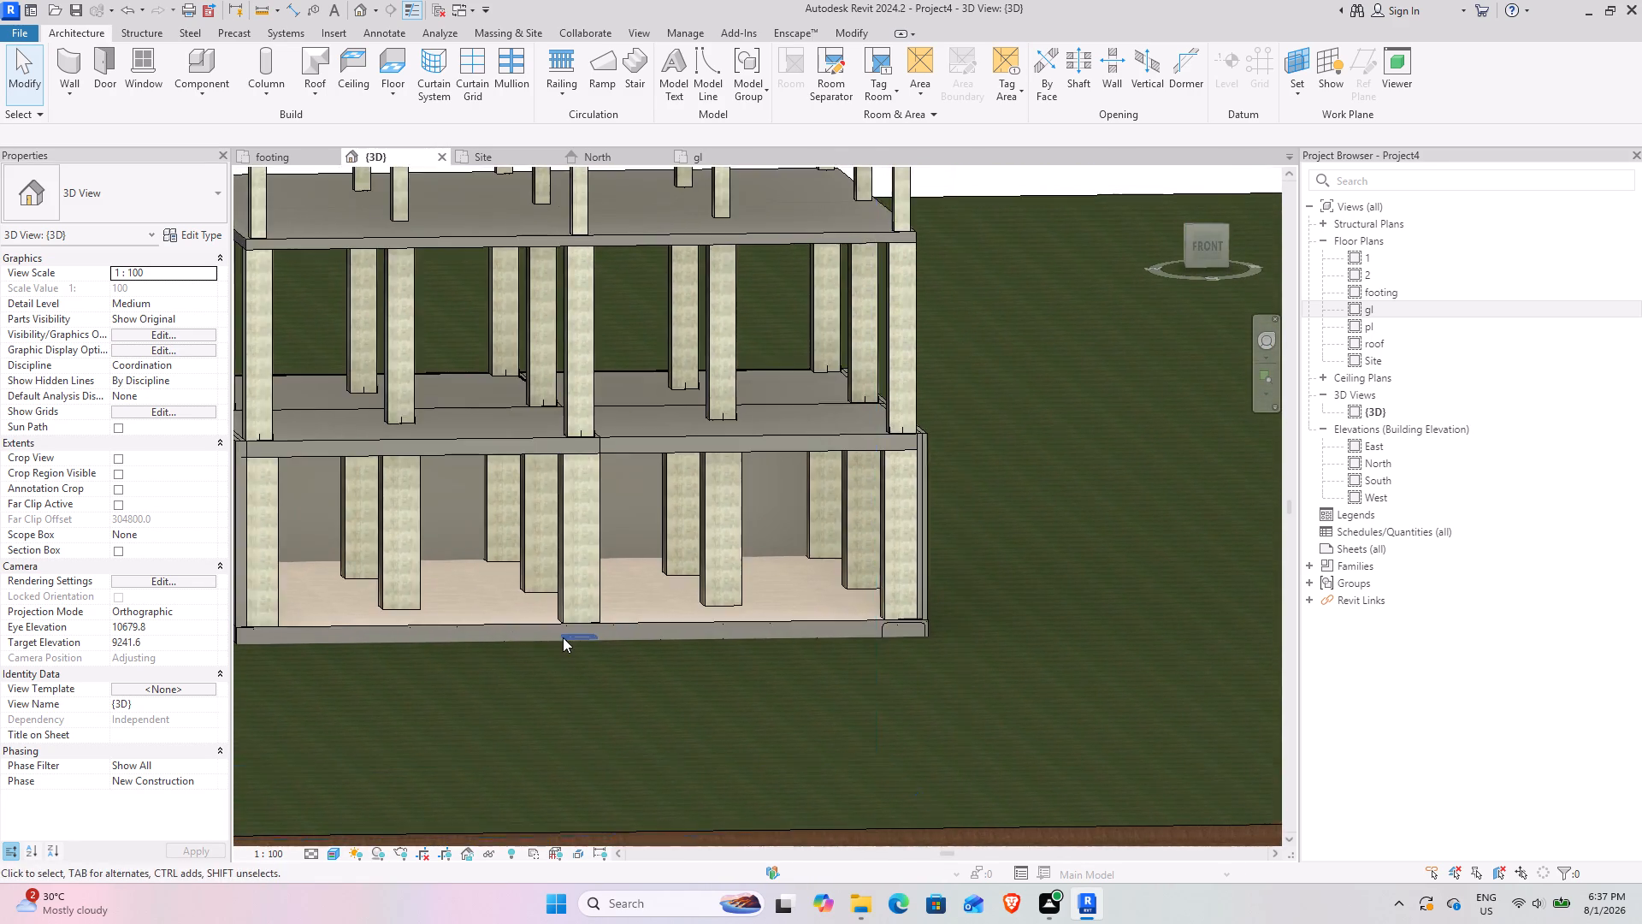
{"action": "scroll", "coordinate": [564, 637], "scroll_direction": "down", "scroll_amount": 1}
{"action": "middle_click_drag", "start_coordinate": [563, 637], "coordinate": [605, 658]}
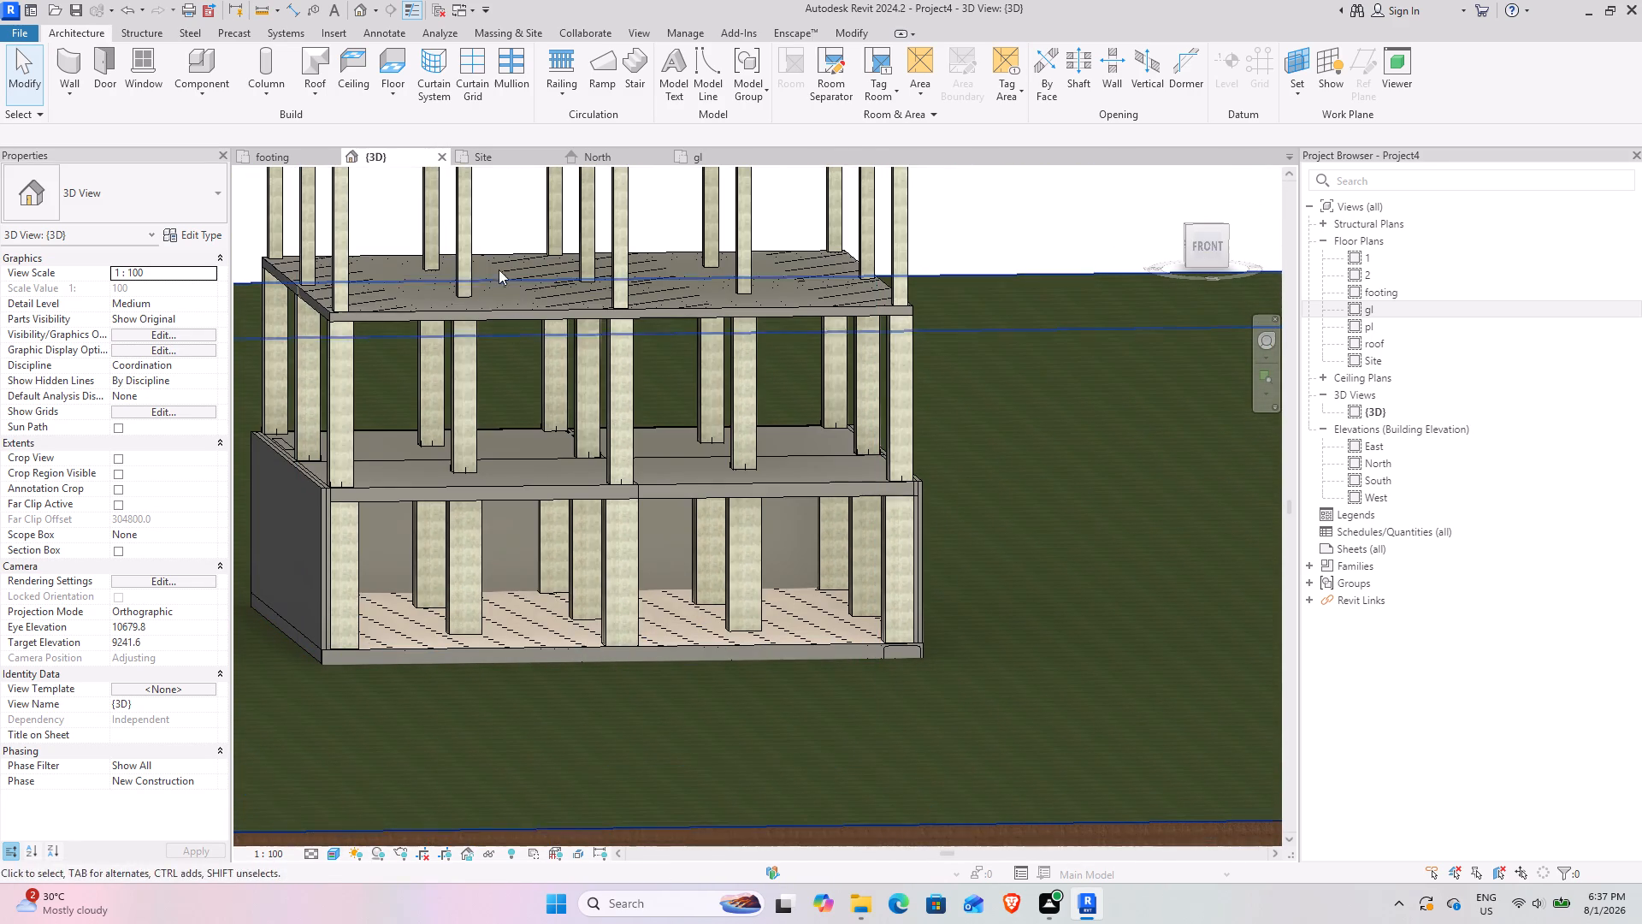
In the gl floor plan, draw a Generic - 200mm wall up to level 1, about 6100 mm along the front edge from the middle column to the front-right corner.
{"action": "left_click", "coordinate": [698, 152]}
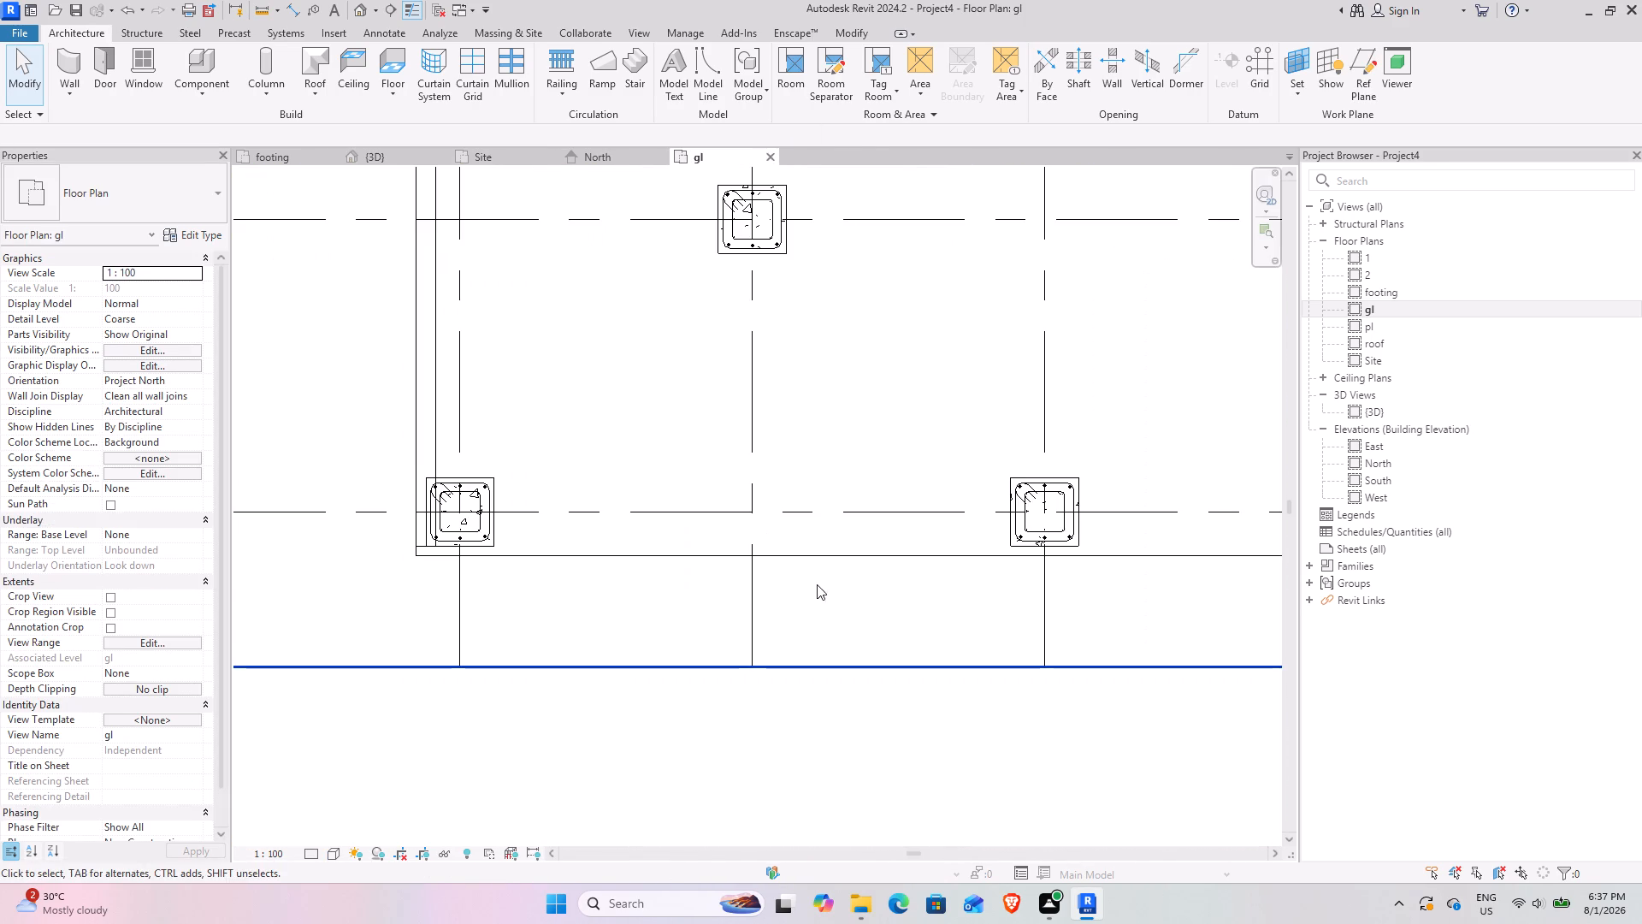
{"action": "middle_click_drag", "start_coordinate": [817, 584], "coordinate": [295, 587]}
{"action": "left_click", "coordinate": [73, 66]}
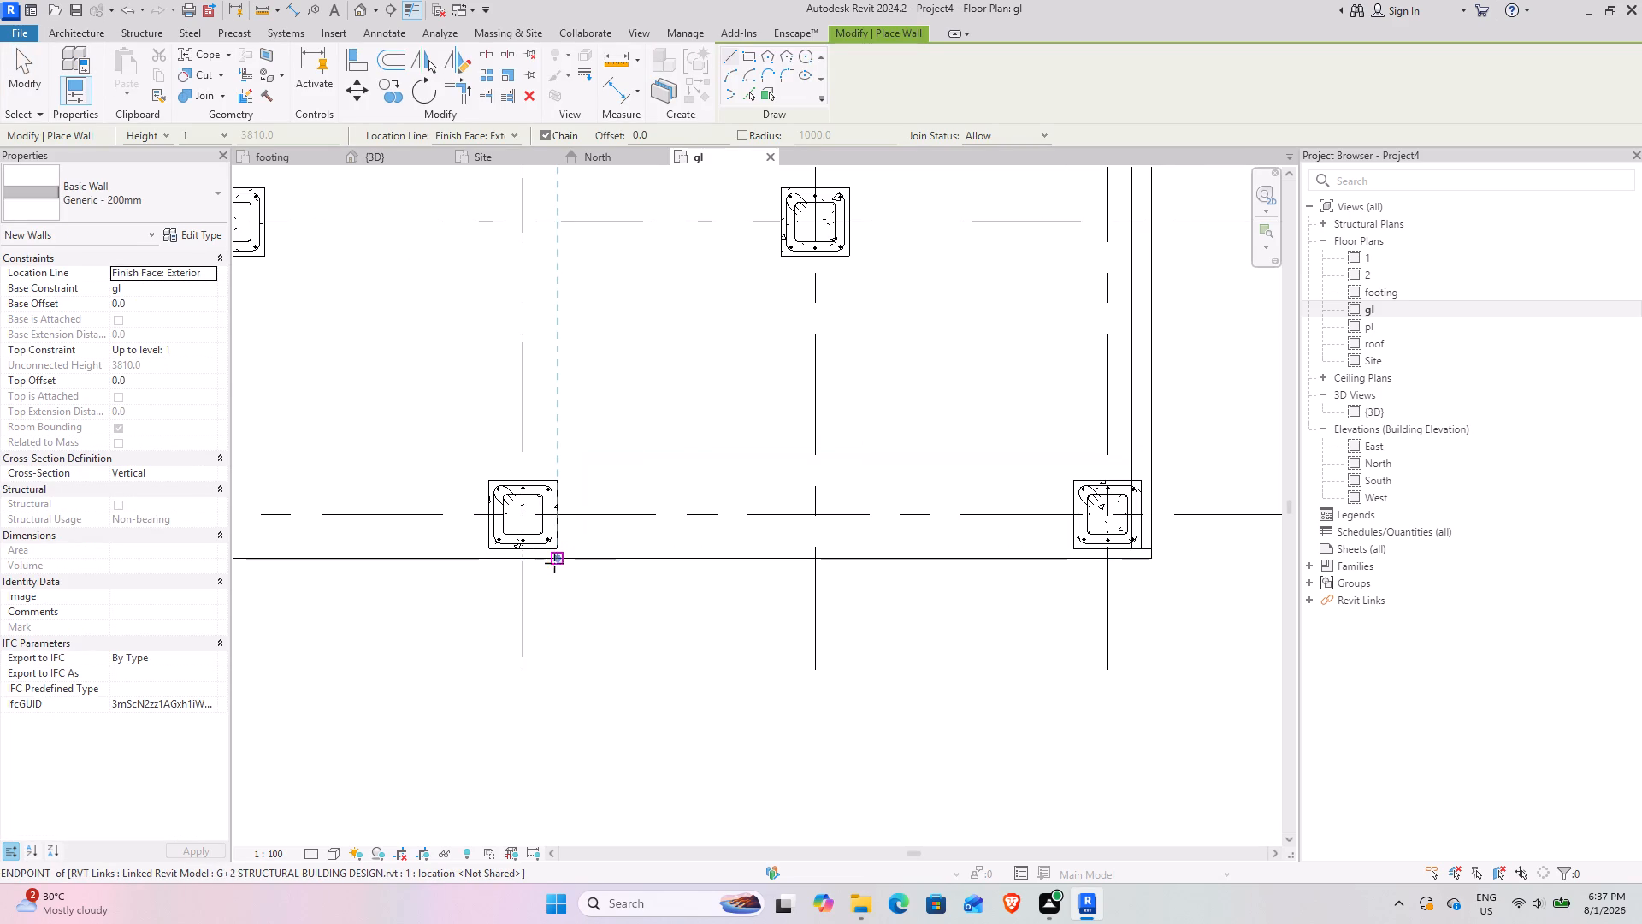
{"action": "scroll", "coordinate": [556, 566], "scroll_direction": "up", "scroll_amount": 3}
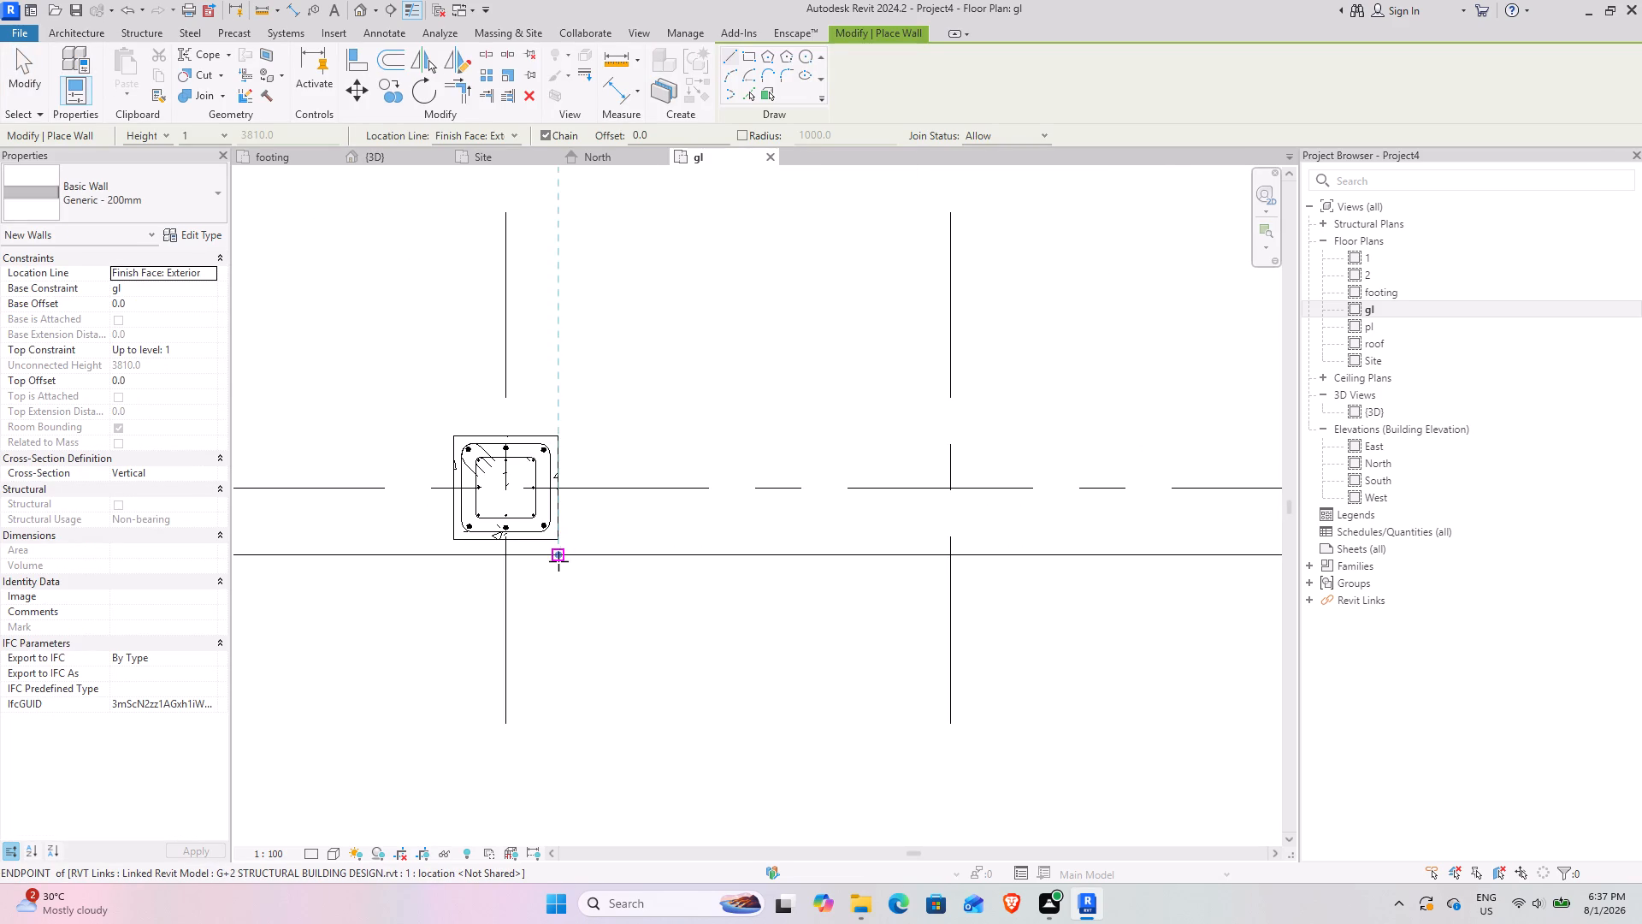
{"action": "left_click", "coordinate": [558, 561]}
{"action": "key", "text": "space"}
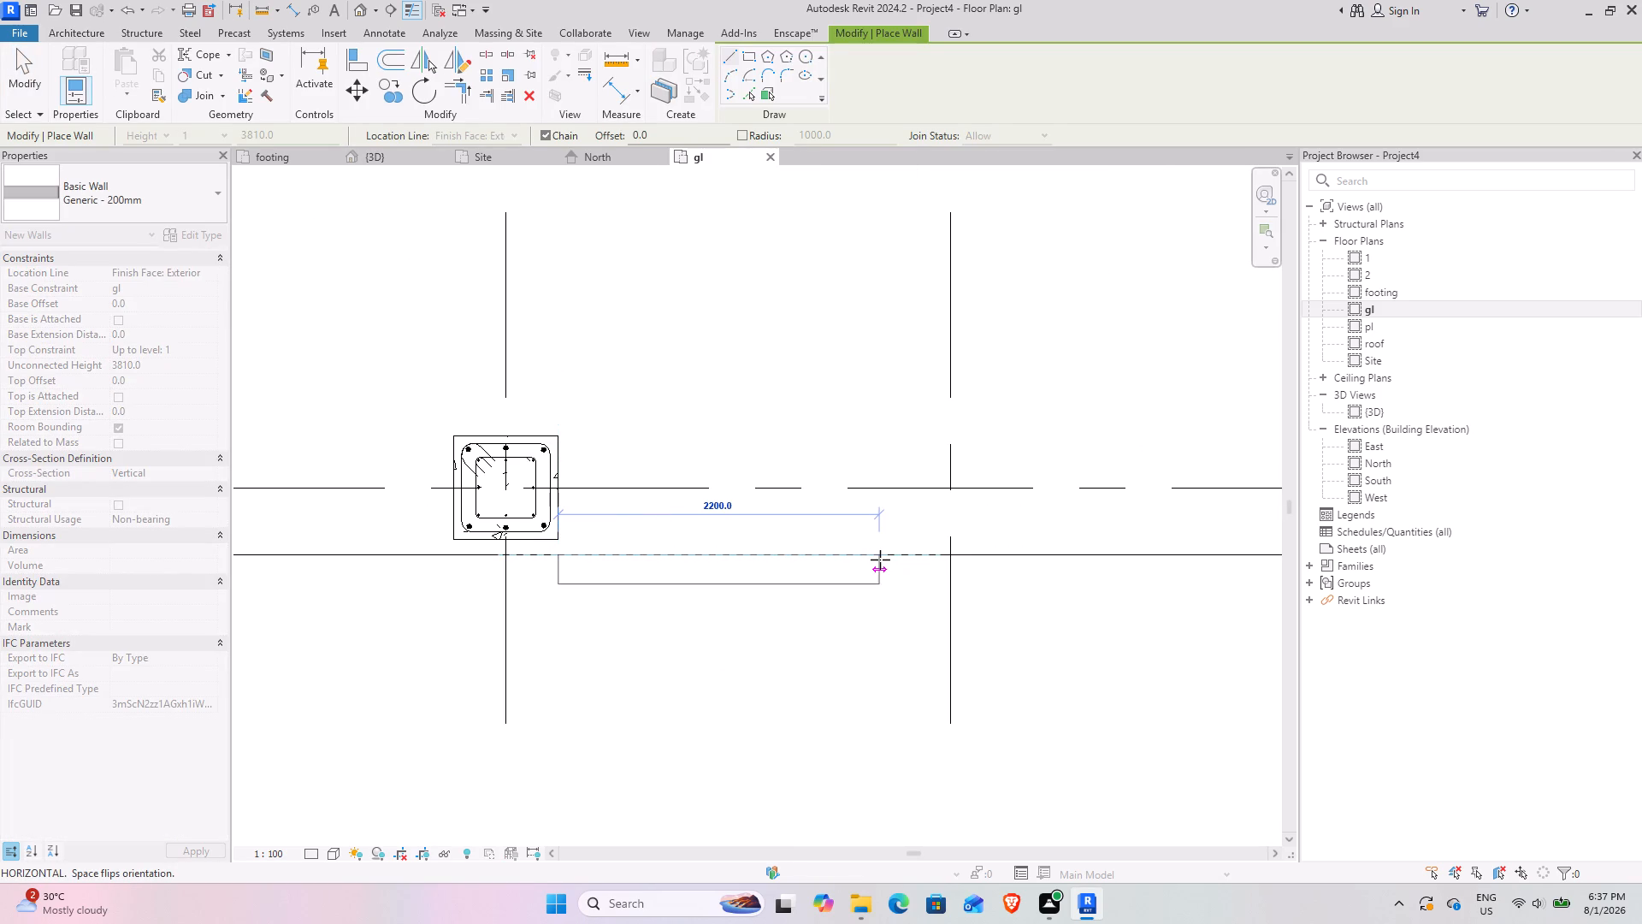
{"action": "scroll", "coordinate": [880, 560], "scroll_direction": "down", "scroll_amount": 5}
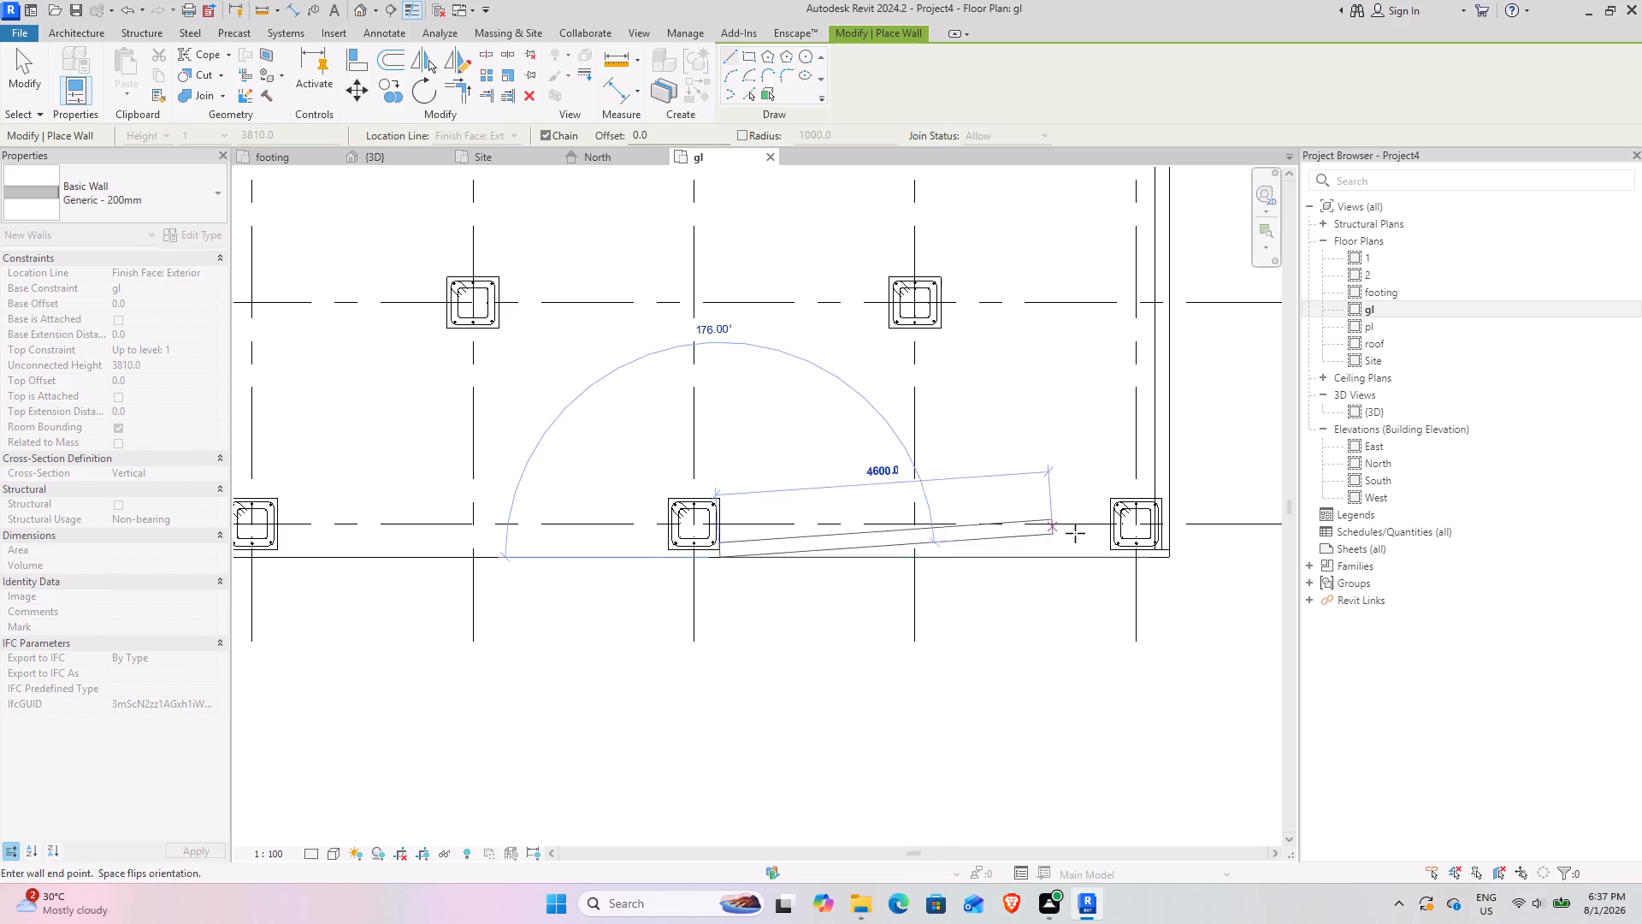
{"action": "scroll", "coordinate": [1178, 560], "scroll_direction": "up", "scroll_amount": 12}
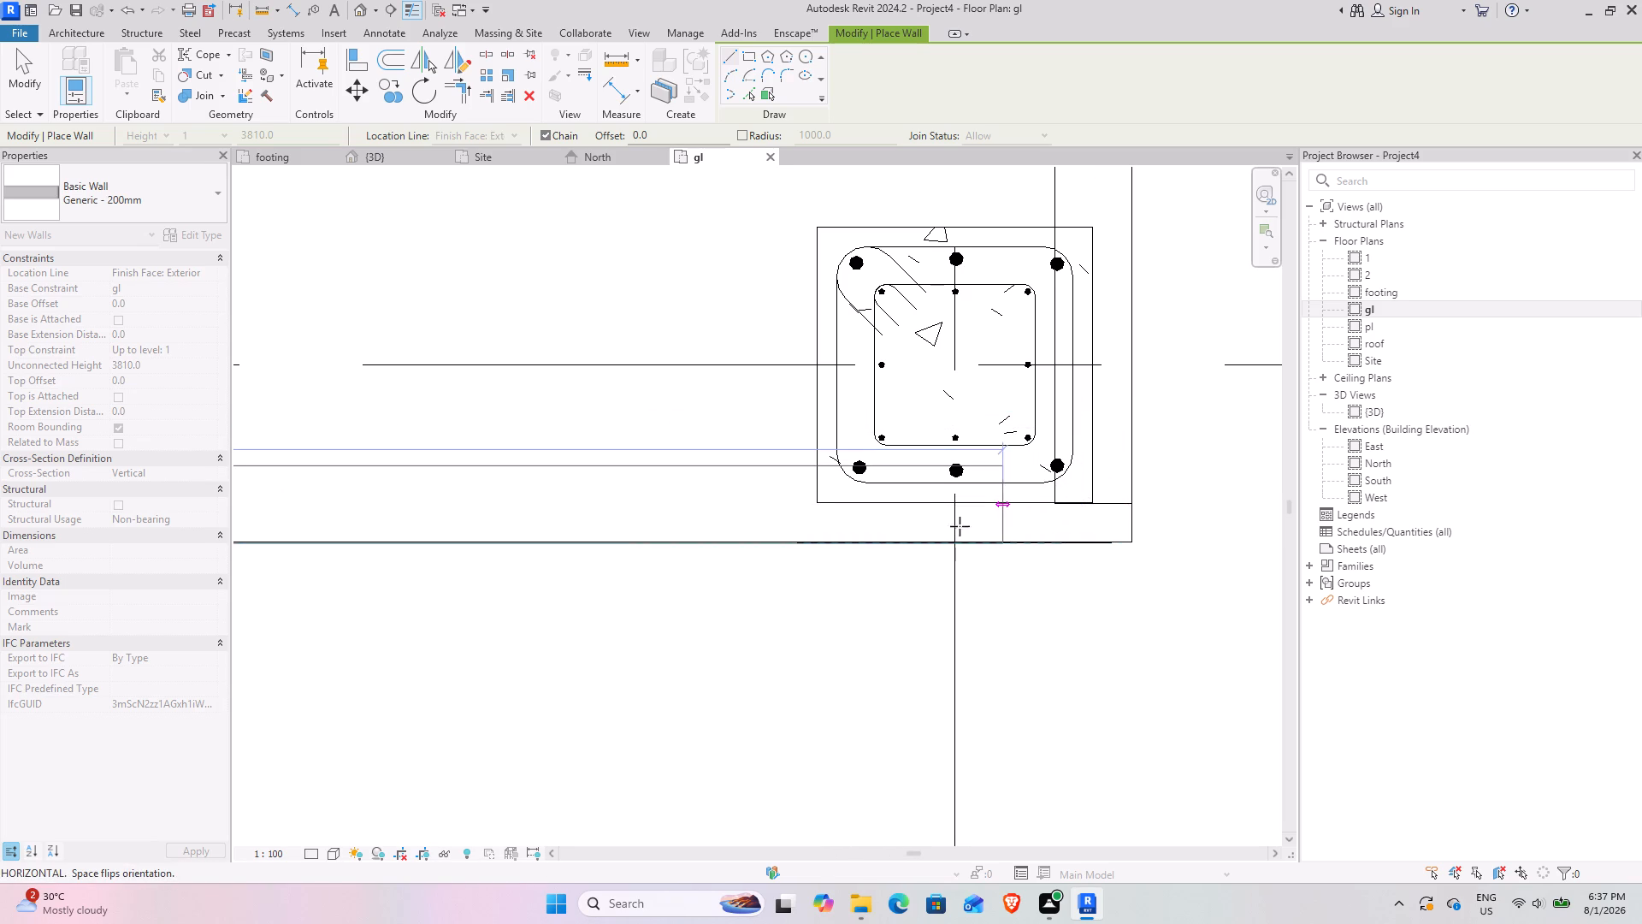
{"action": "scroll", "coordinate": [663, 506], "scroll_direction": "down", "scroll_amount": 4}
{"action": "scroll", "coordinate": [882, 518], "scroll_direction": "down", "scroll_amount": 4}
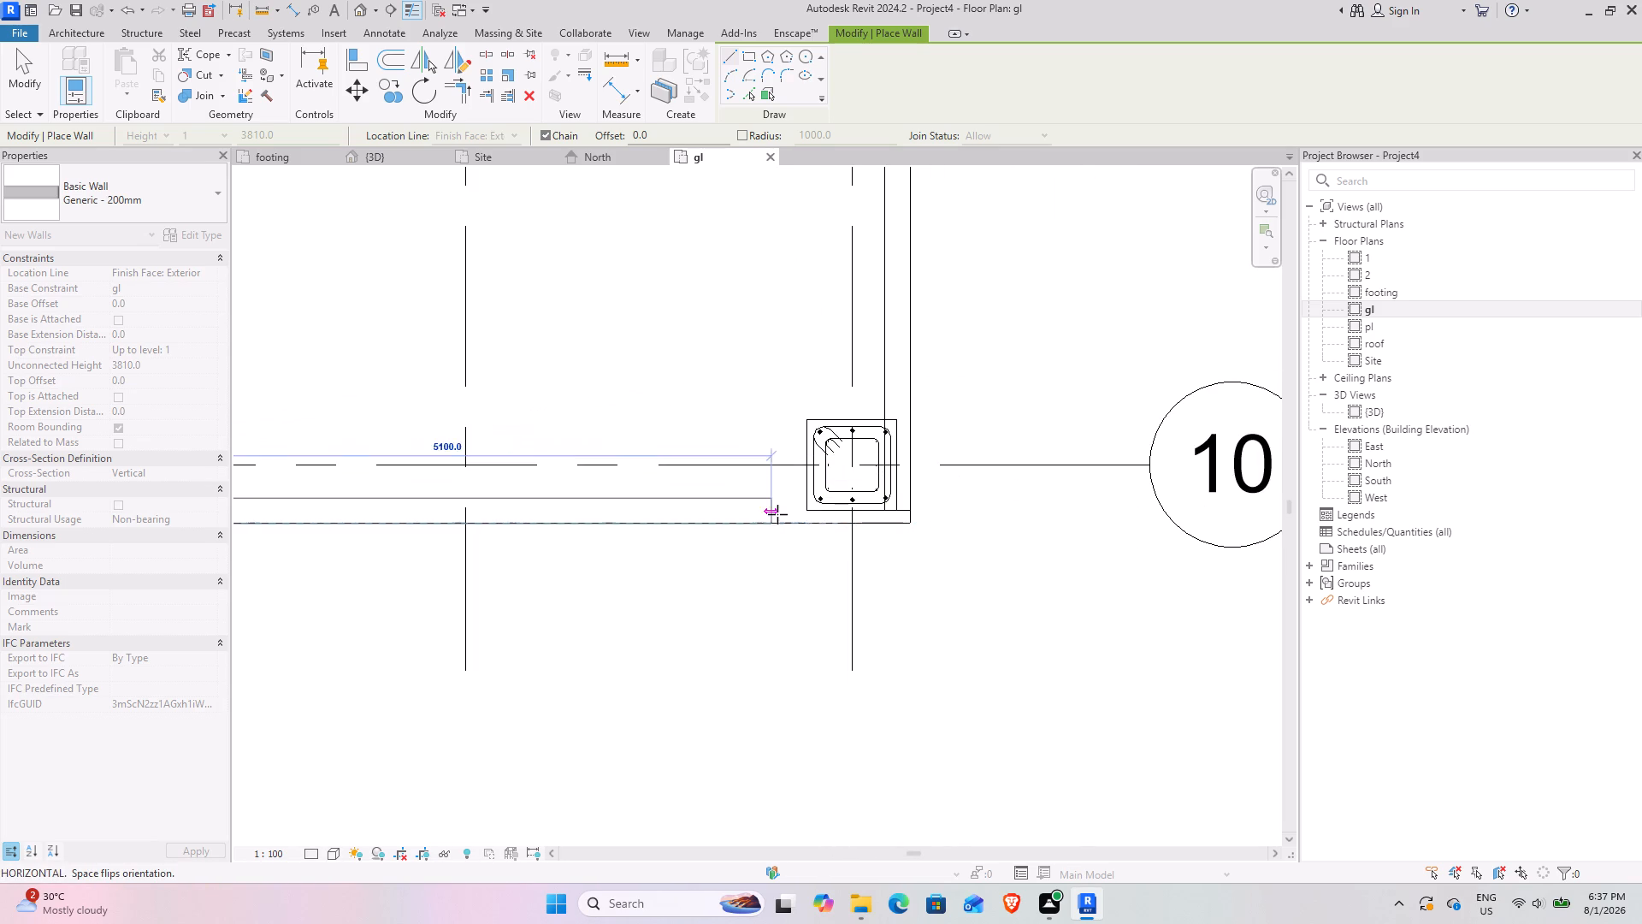
{"action": "left_click", "coordinate": [895, 521]}
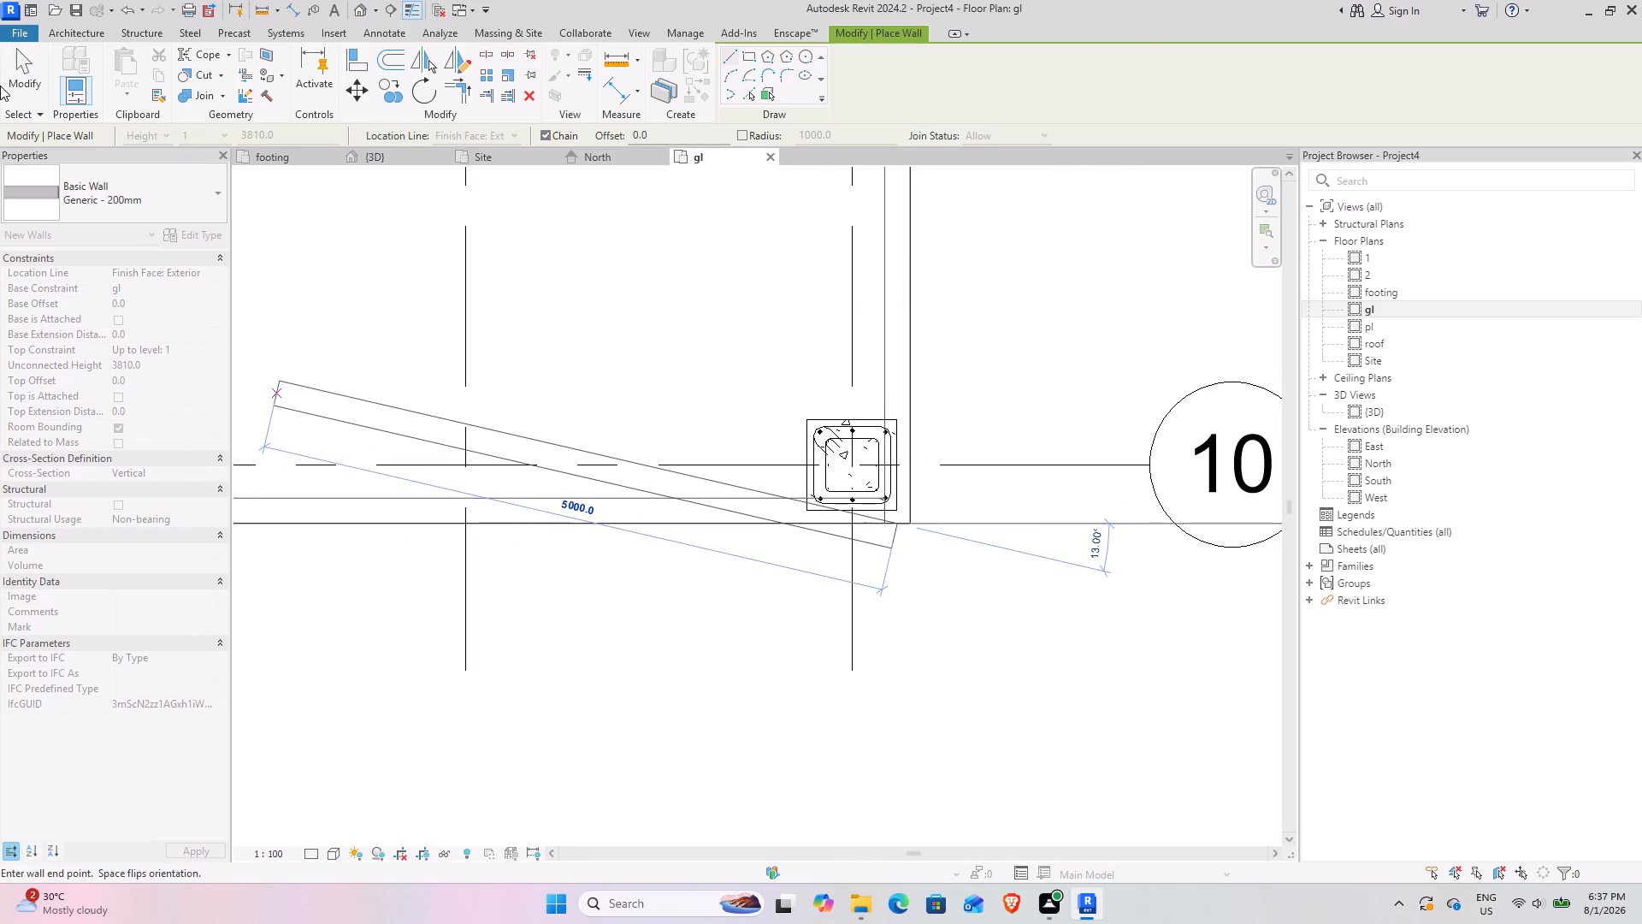
{"action": "left_click", "coordinate": [14, 83]}
Examine the new front wall and the remaining open bays of the ground floor in the 3D view.
{"action": "left_click", "coordinate": [393, 152]}
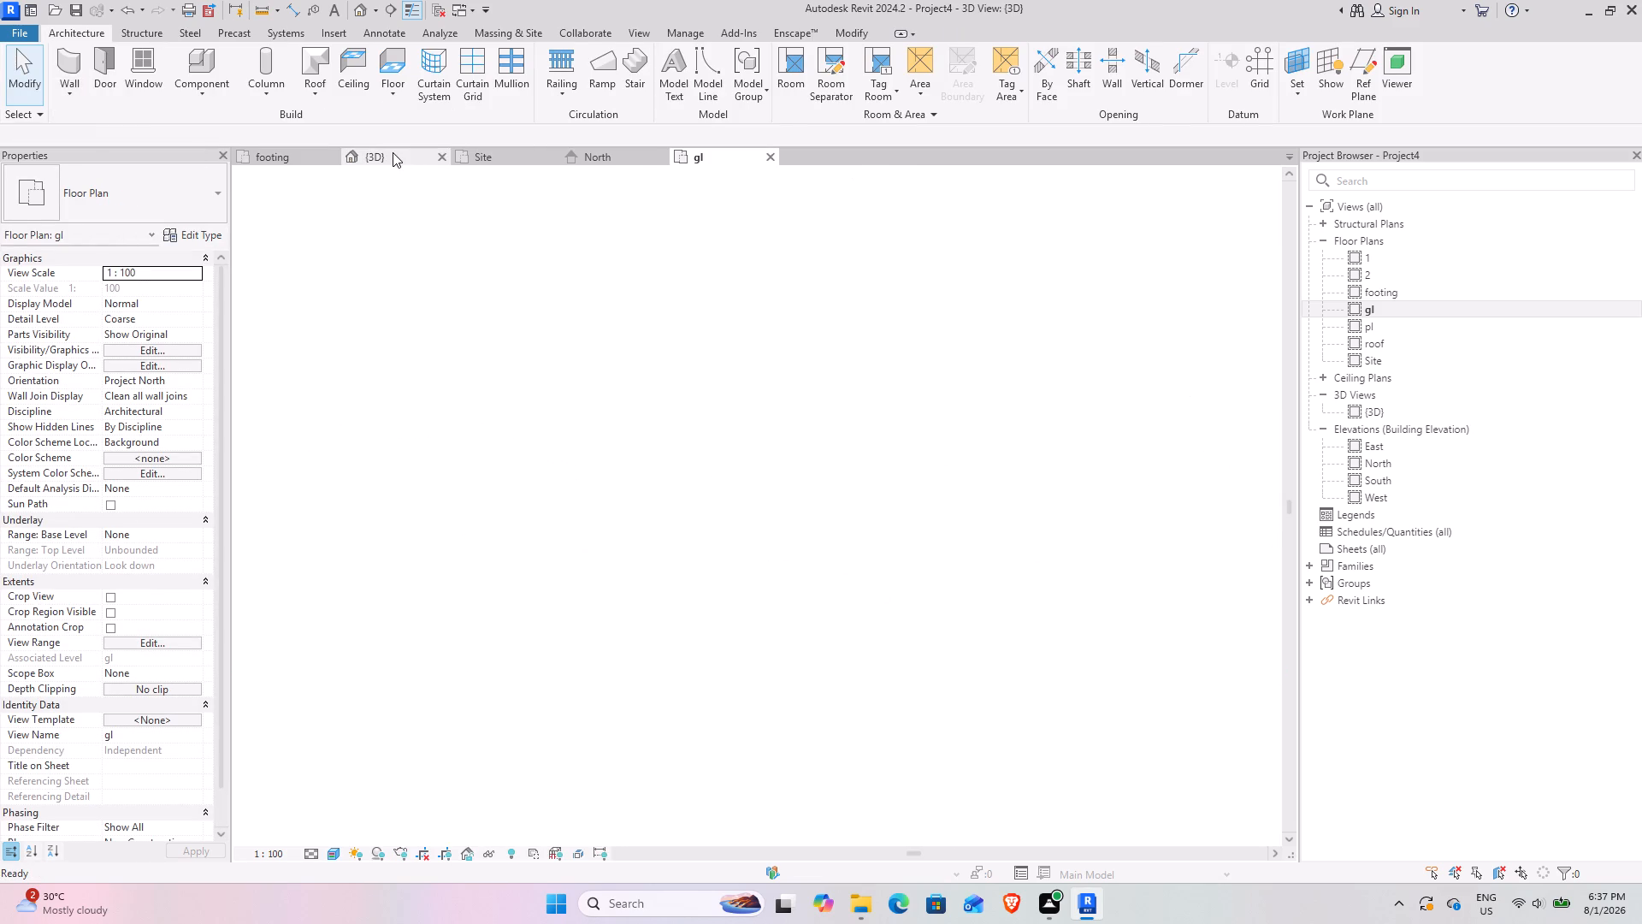
{"action": "scroll", "coordinate": [702, 639], "scroll_direction": "down", "scroll_amount": 2}
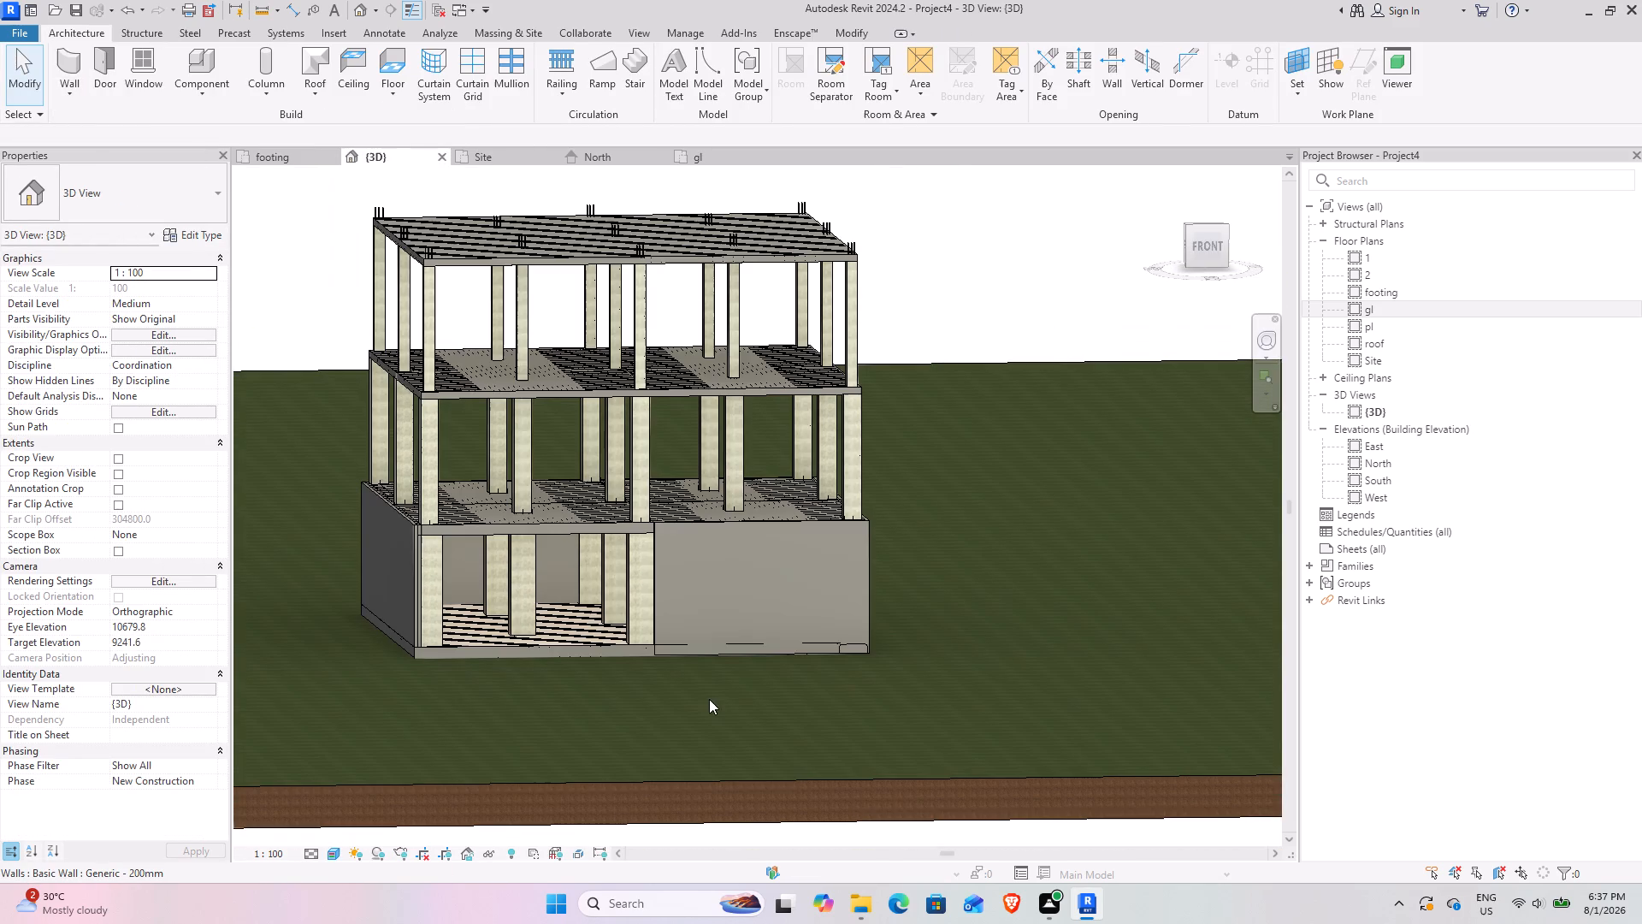
{"action": "middle_click_drag", "start_coordinate": [750, 706], "coordinate": [831, 744], "text": "shift"}
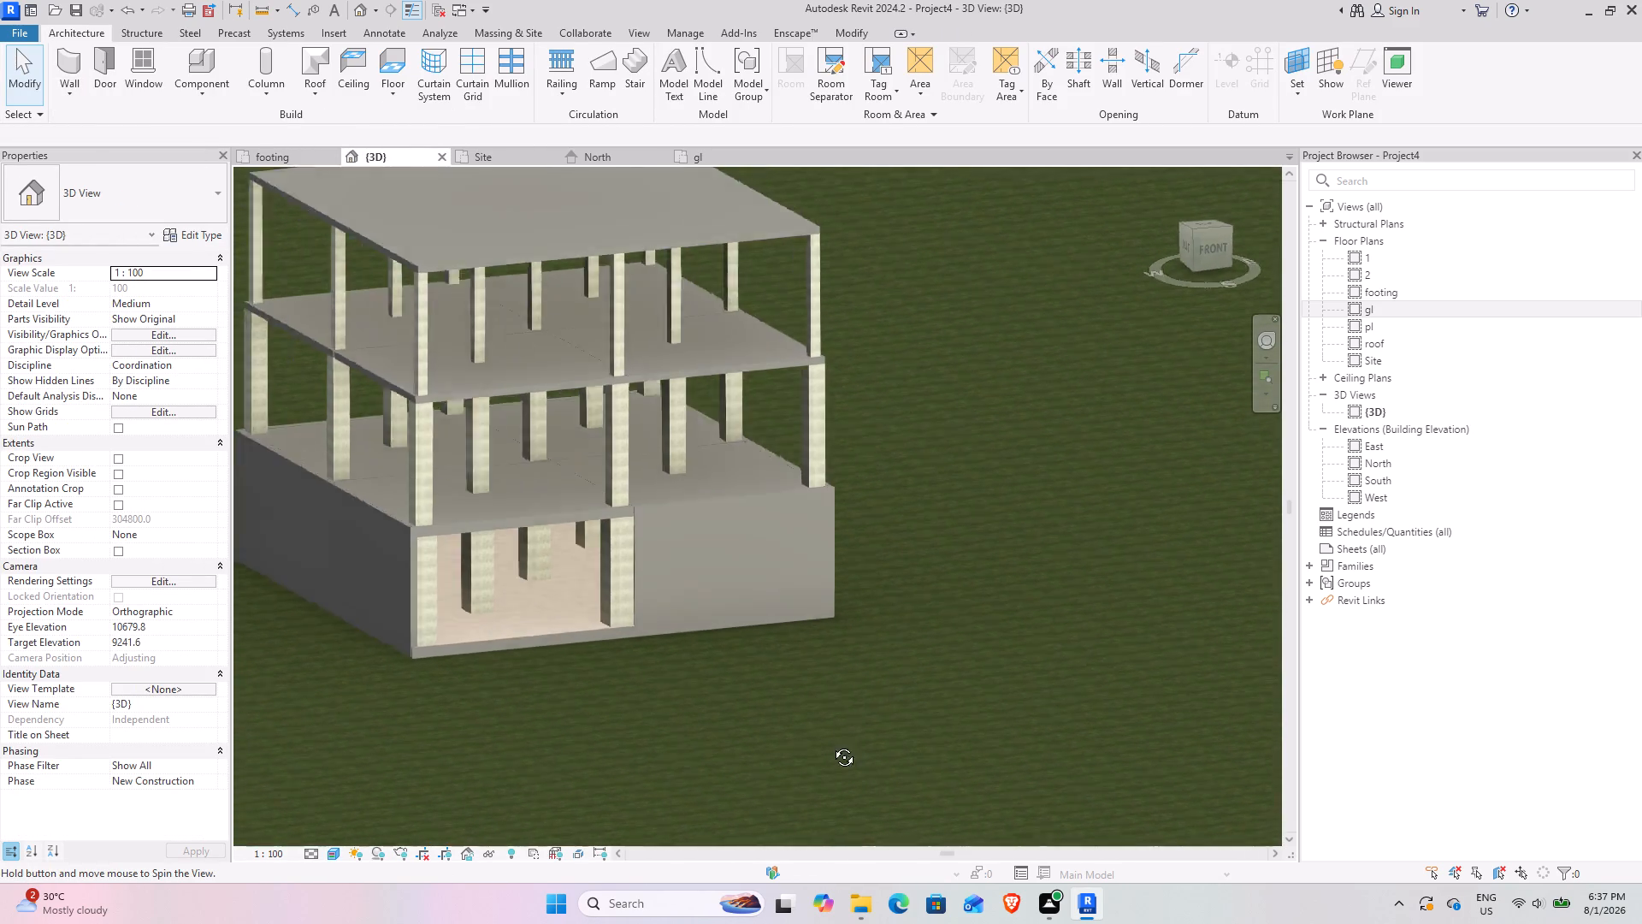
{"action": "middle_click_drag", "start_coordinate": [831, 744], "coordinate": [840, 739], "text": "shift"}
{"action": "scroll", "coordinate": [536, 566], "scroll_direction": "up", "scroll_amount": 4}
{"action": "middle_click_drag", "start_coordinate": [590, 623], "coordinate": [641, 569], "text": "shift"}
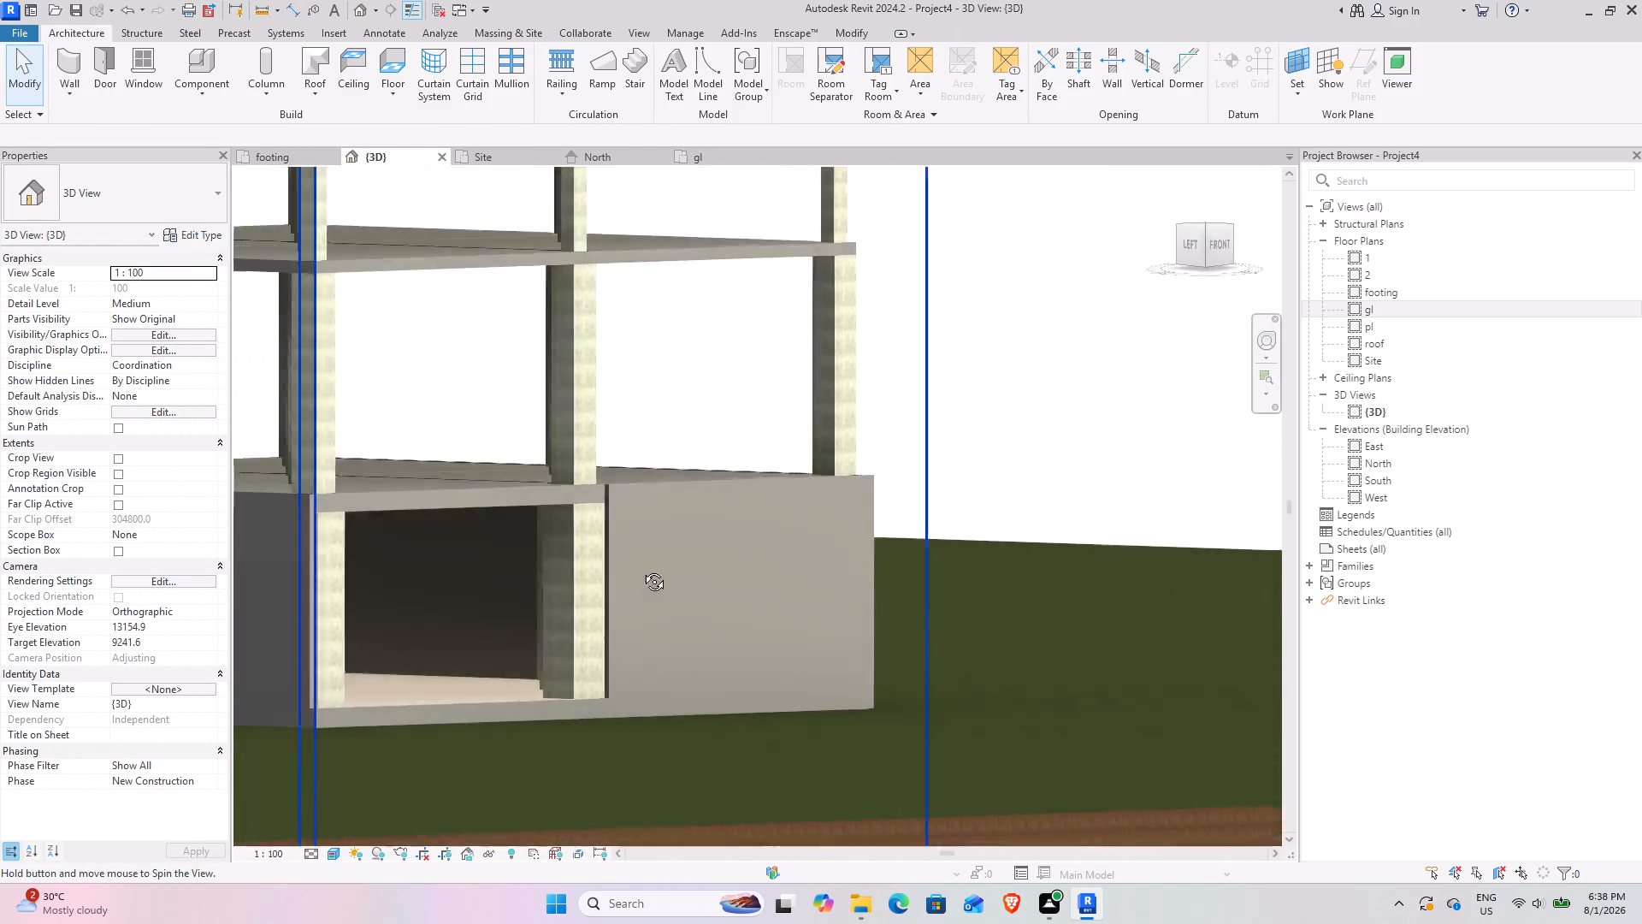
{"action": "middle_click_drag", "start_coordinate": [641, 569], "coordinate": [481, 628], "text": "shift"}
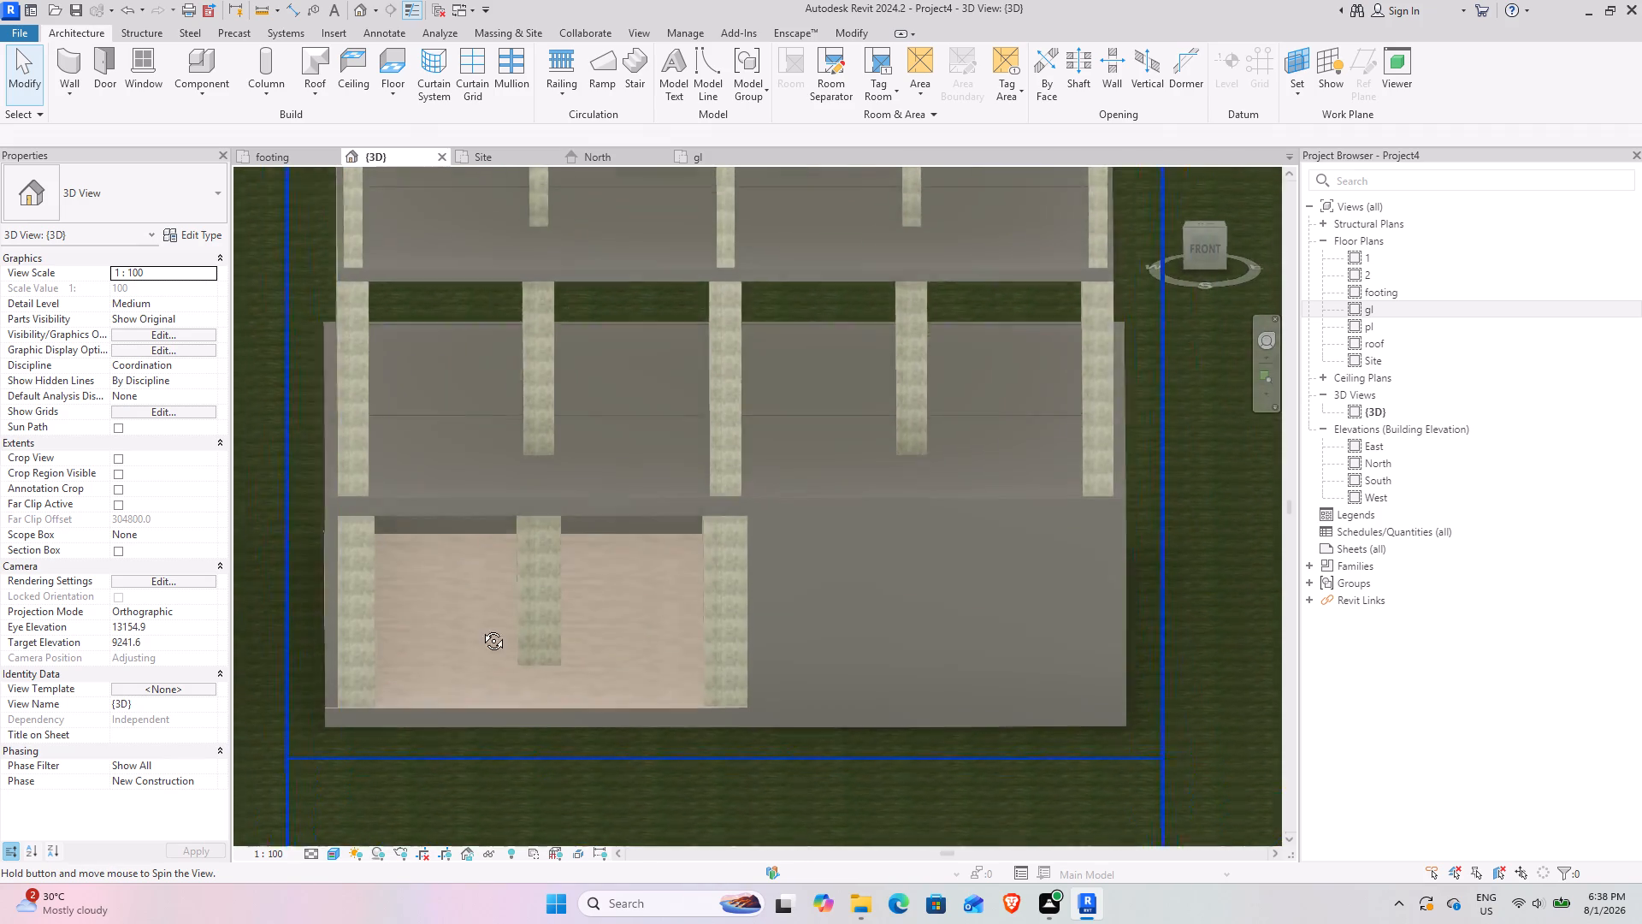
{"action": "middle_click_drag", "start_coordinate": [481, 628], "coordinate": [451, 628], "text": "shift"}
{"action": "middle_click_drag", "start_coordinate": [461, 678], "coordinate": [770, 668]}
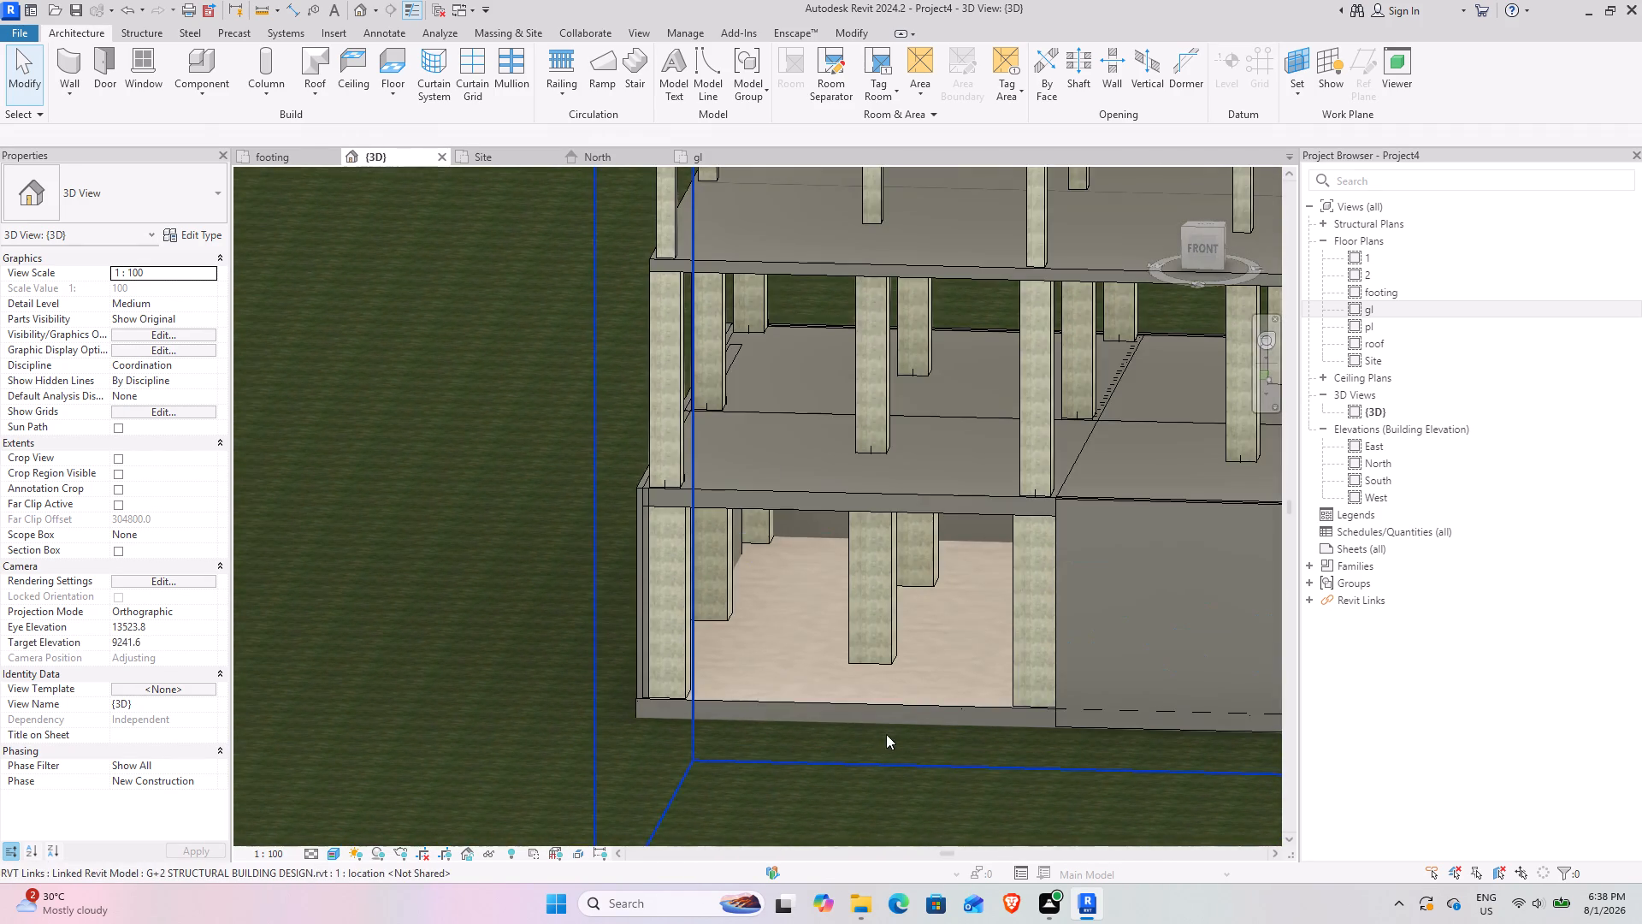
{"action": "middle_click_drag", "start_coordinate": [877, 734], "coordinate": [851, 653], "text": "shift"}
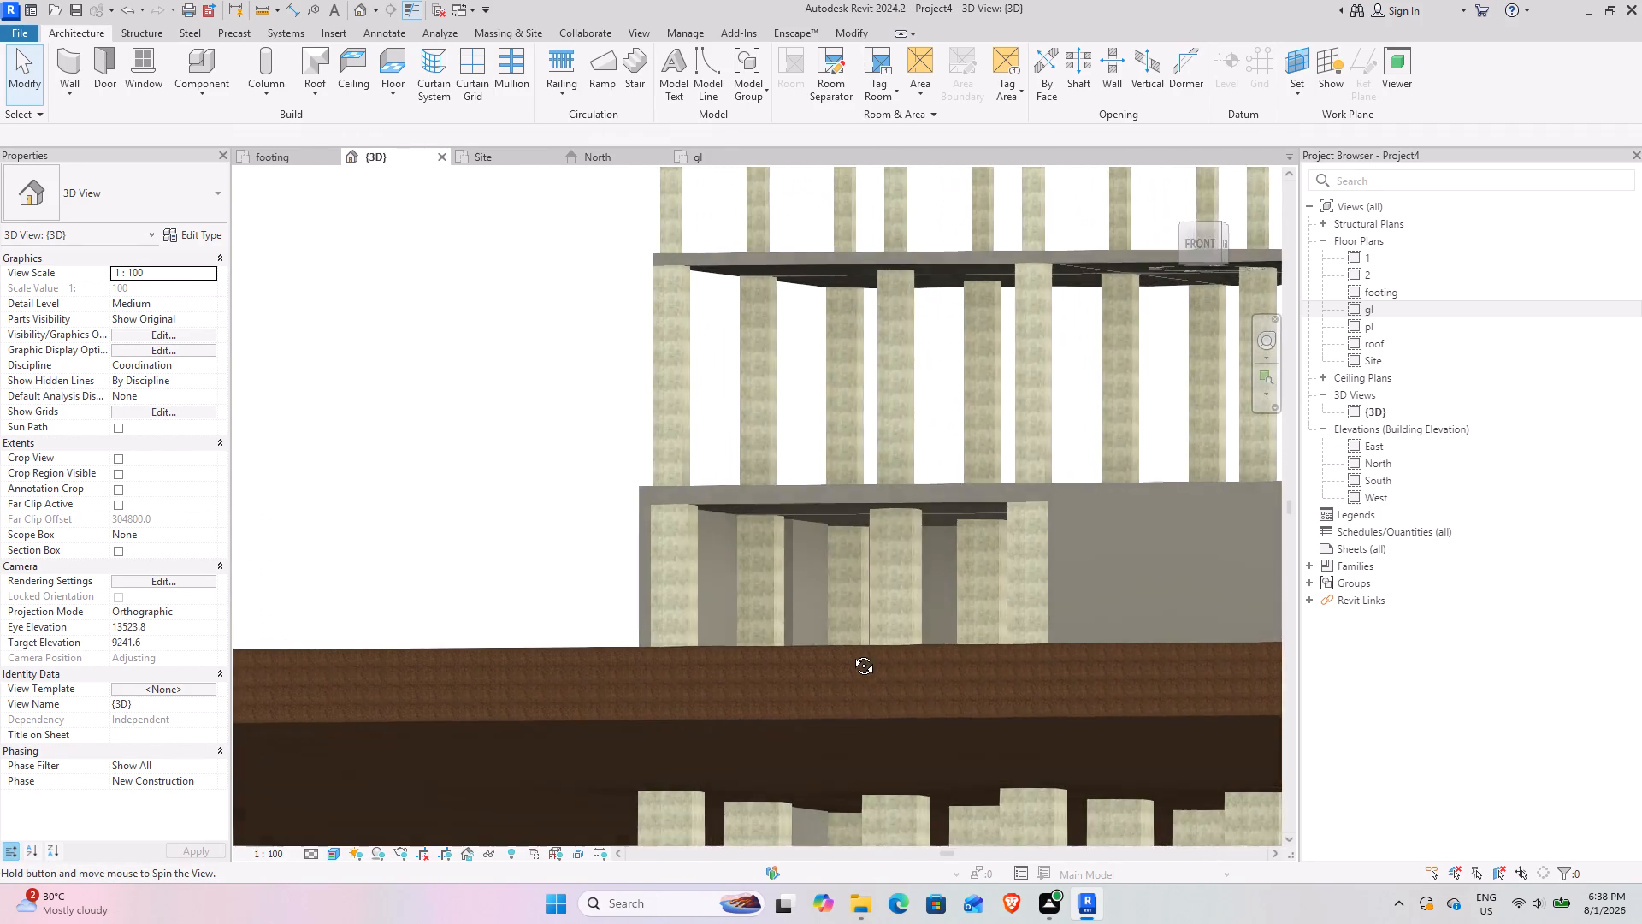
{"action": "middle_click_drag", "start_coordinate": [851, 653], "coordinate": [860, 643], "text": "shift"}
{"action": "scroll", "coordinate": [877, 637], "scroll_direction": "down", "scroll_amount": 4}
{"action": "middle_click_drag", "start_coordinate": [872, 637], "coordinate": [868, 717], "text": "shift"}
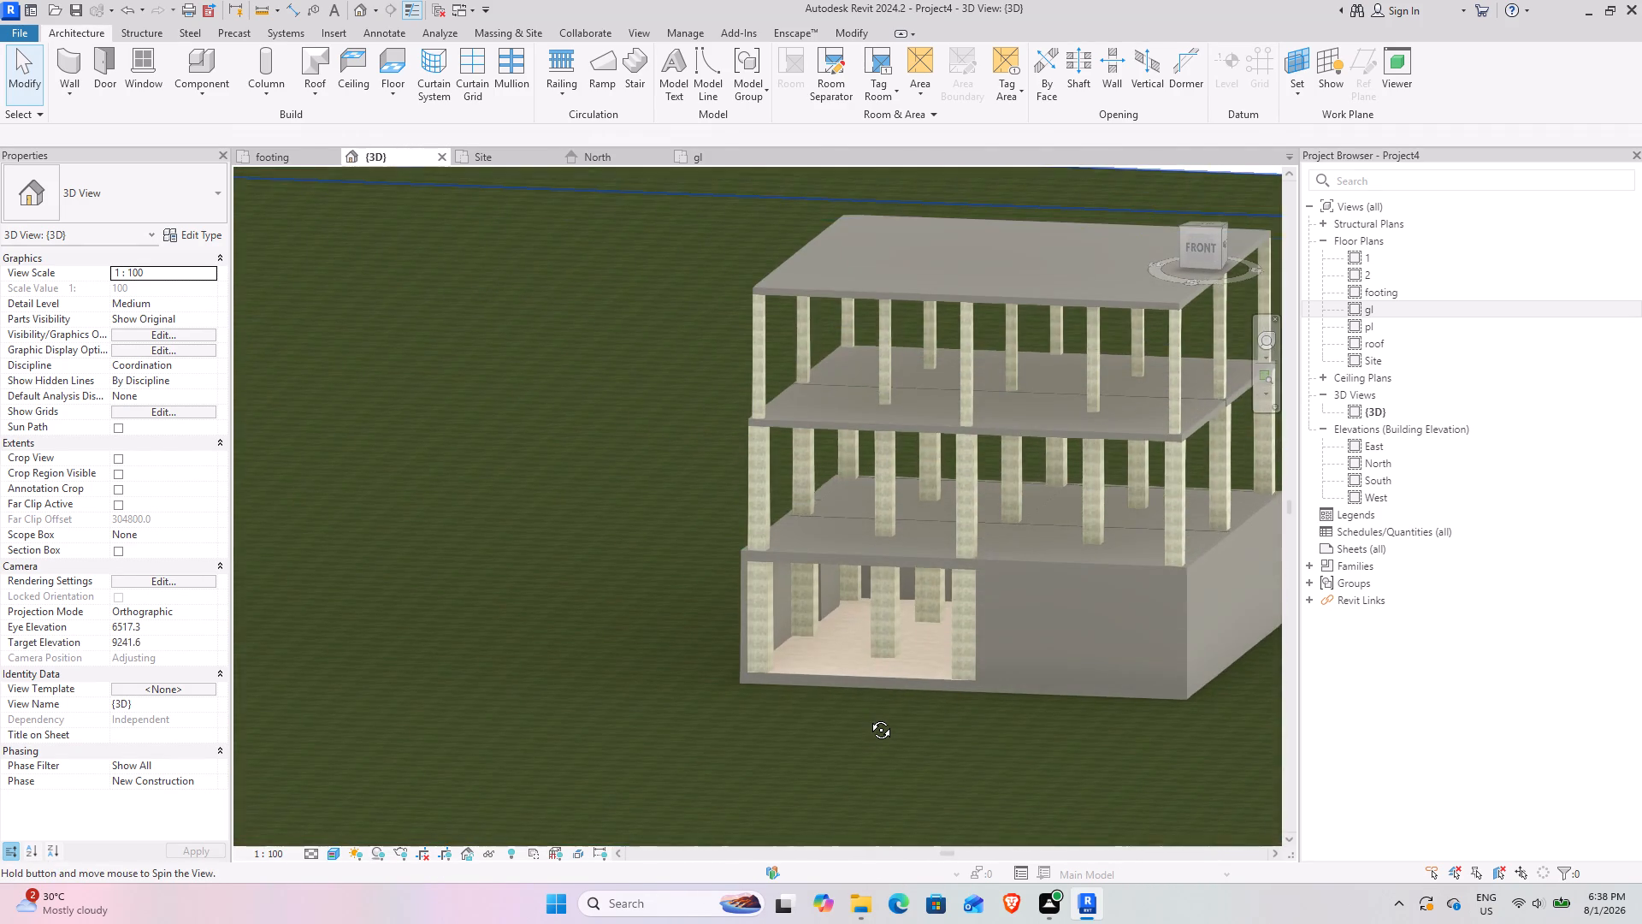
{"action": "middle_click_drag", "start_coordinate": [868, 717], "coordinate": [907, 724], "text": "shift"}
{"action": "middle_click_drag", "start_coordinate": [805, 657], "coordinate": [820, 662], "text": "shift"}
{"action": "scroll", "coordinate": [935, 619], "scroll_direction": "up", "scroll_amount": 1}
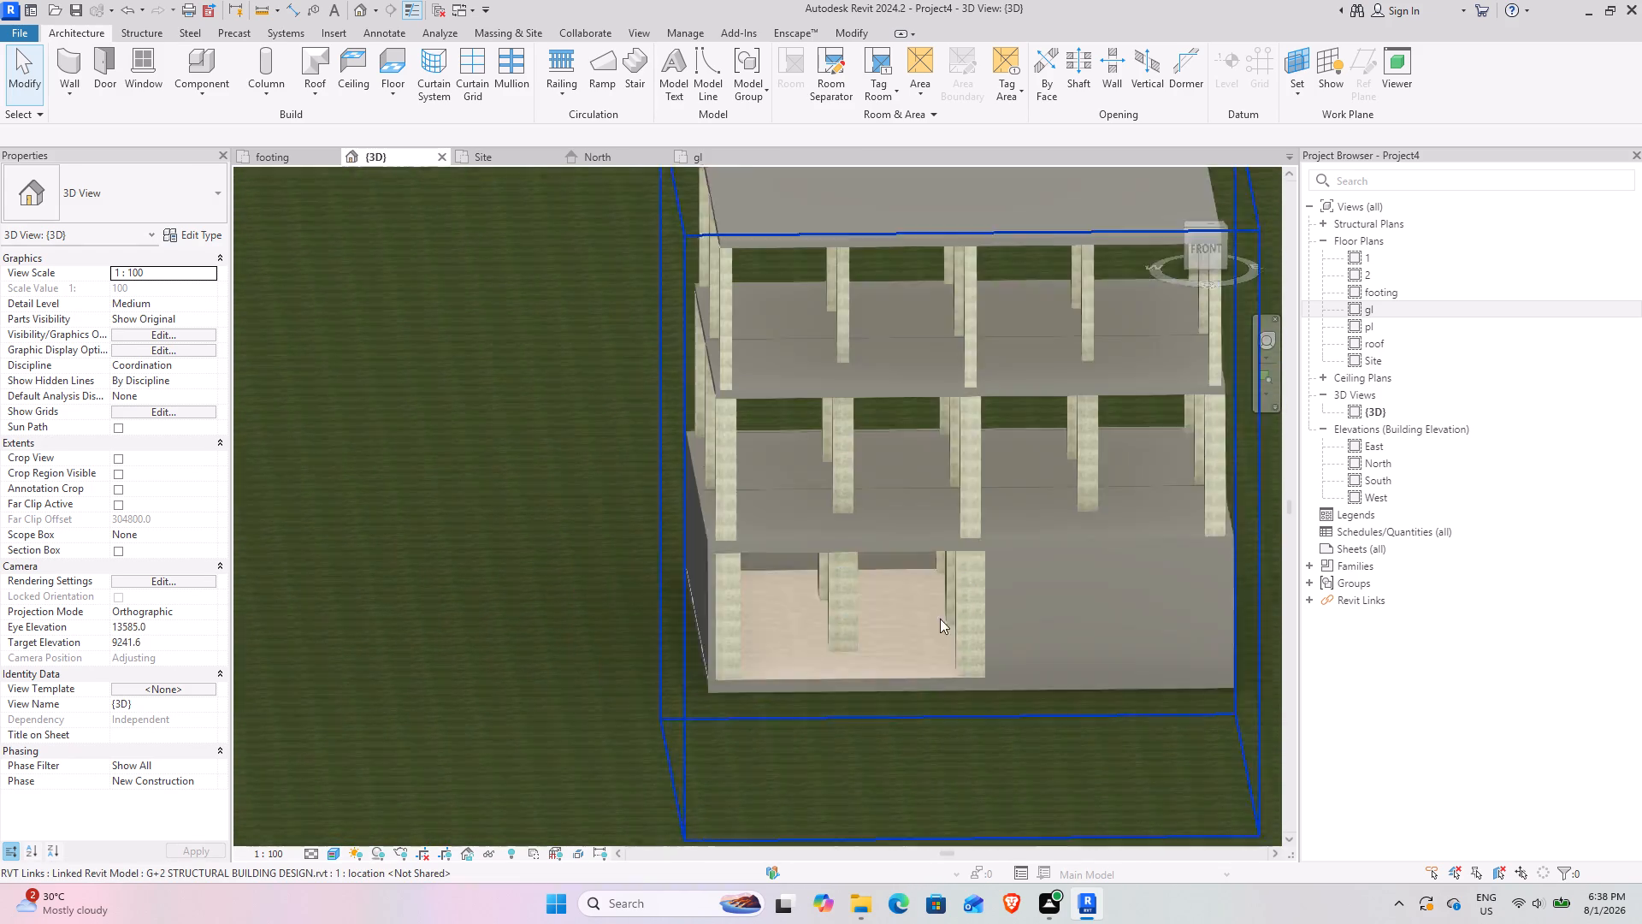
{"action": "scroll", "coordinate": [940, 619], "scroll_direction": "up", "scroll_amount": 2}
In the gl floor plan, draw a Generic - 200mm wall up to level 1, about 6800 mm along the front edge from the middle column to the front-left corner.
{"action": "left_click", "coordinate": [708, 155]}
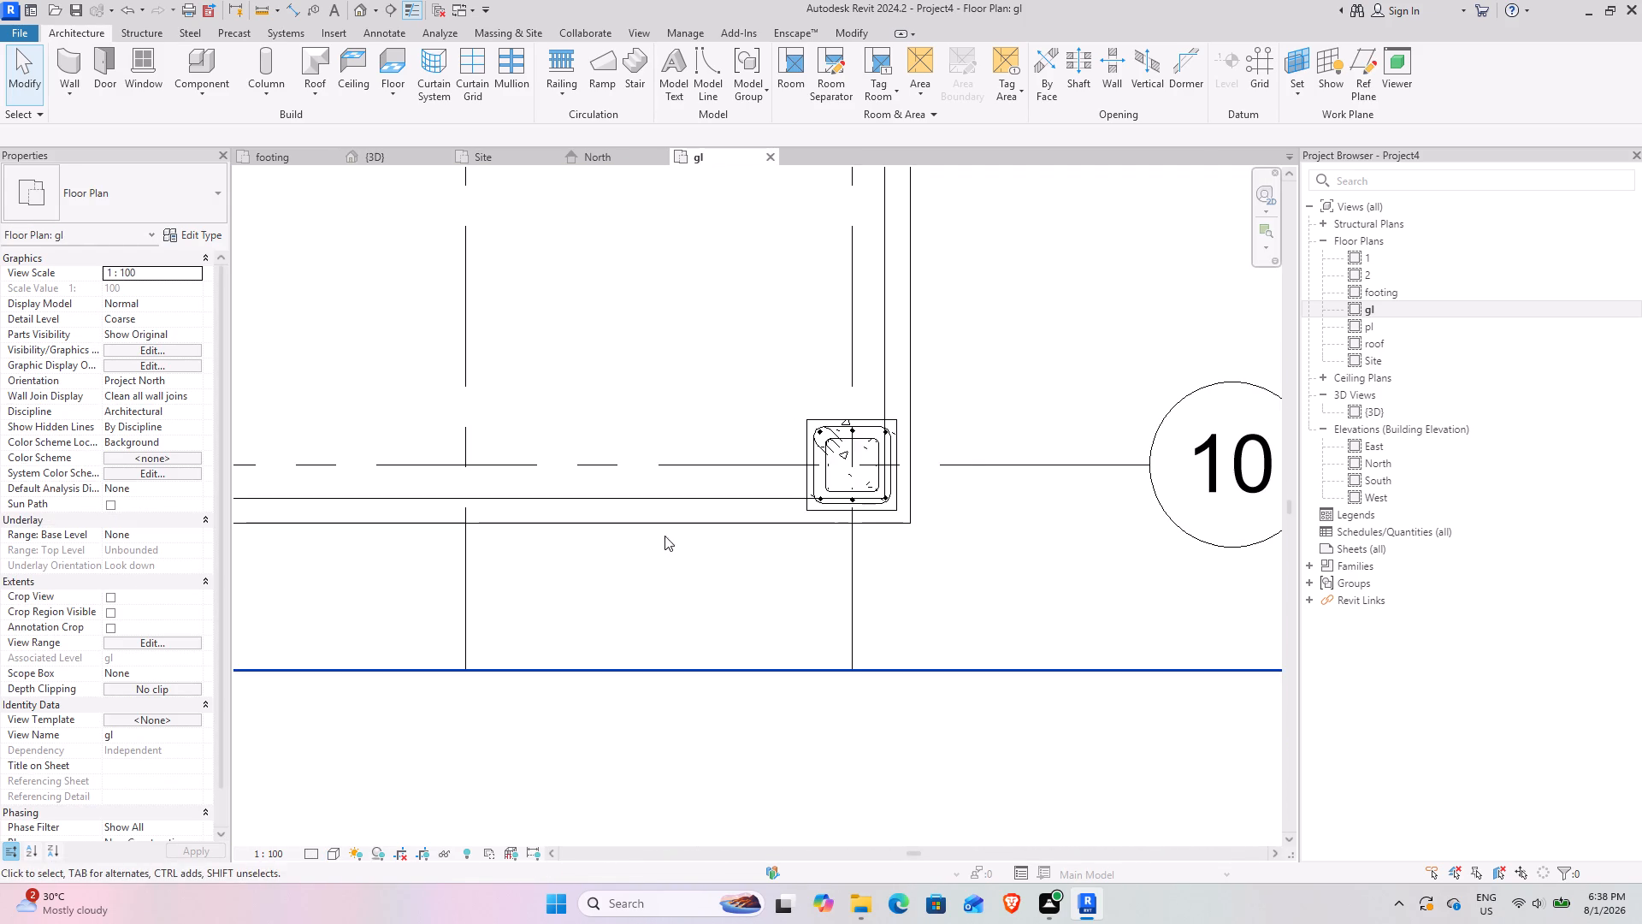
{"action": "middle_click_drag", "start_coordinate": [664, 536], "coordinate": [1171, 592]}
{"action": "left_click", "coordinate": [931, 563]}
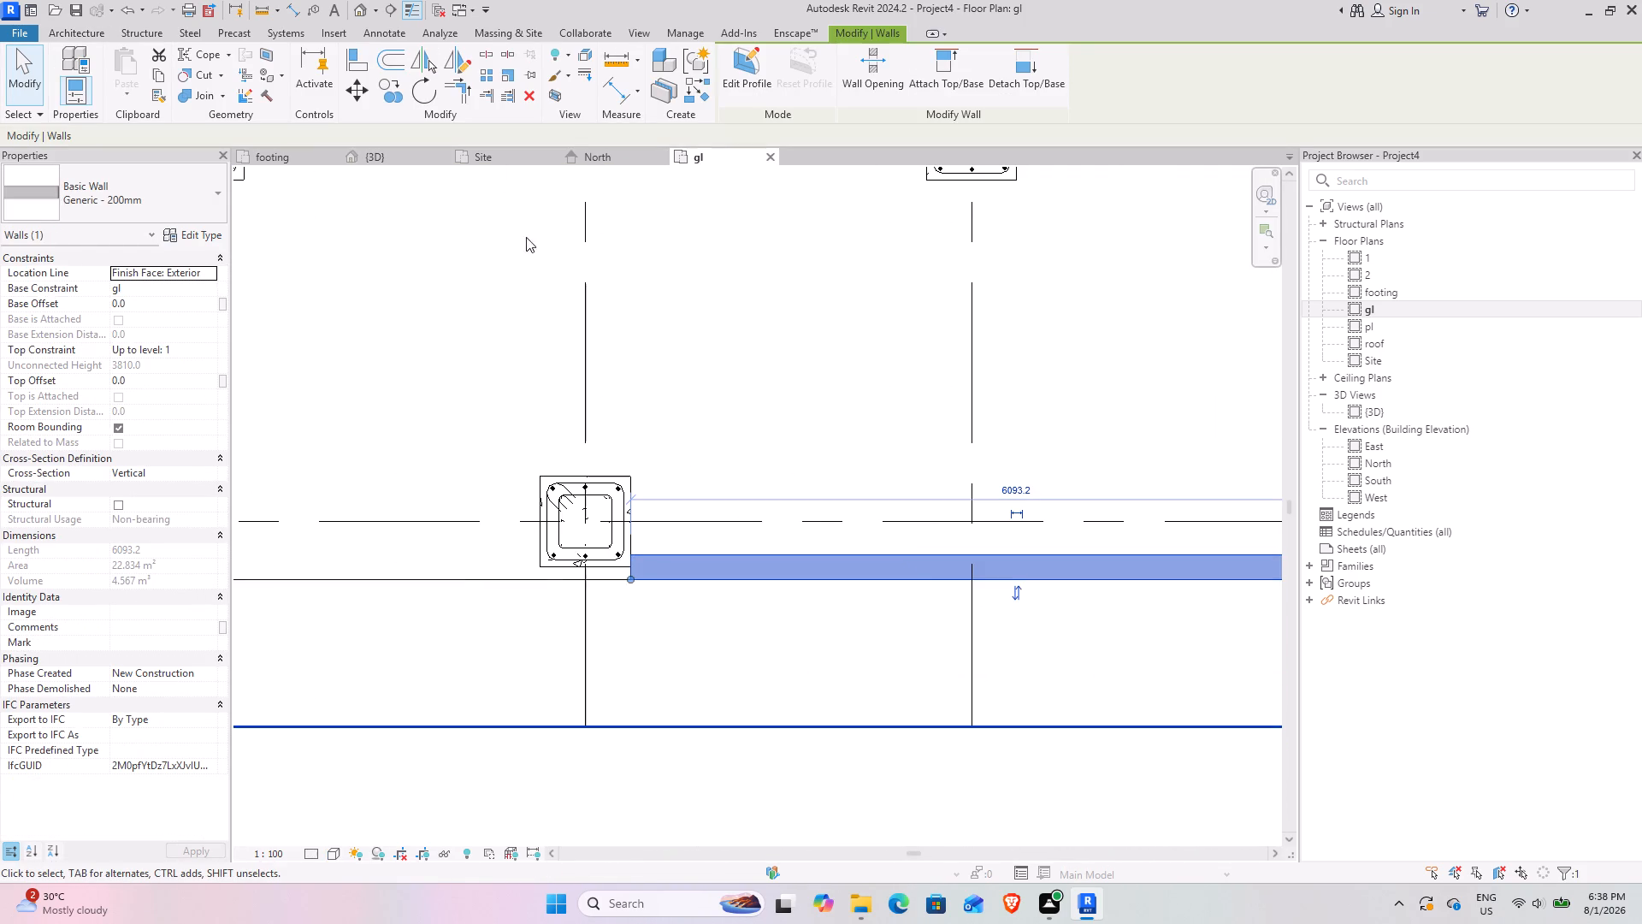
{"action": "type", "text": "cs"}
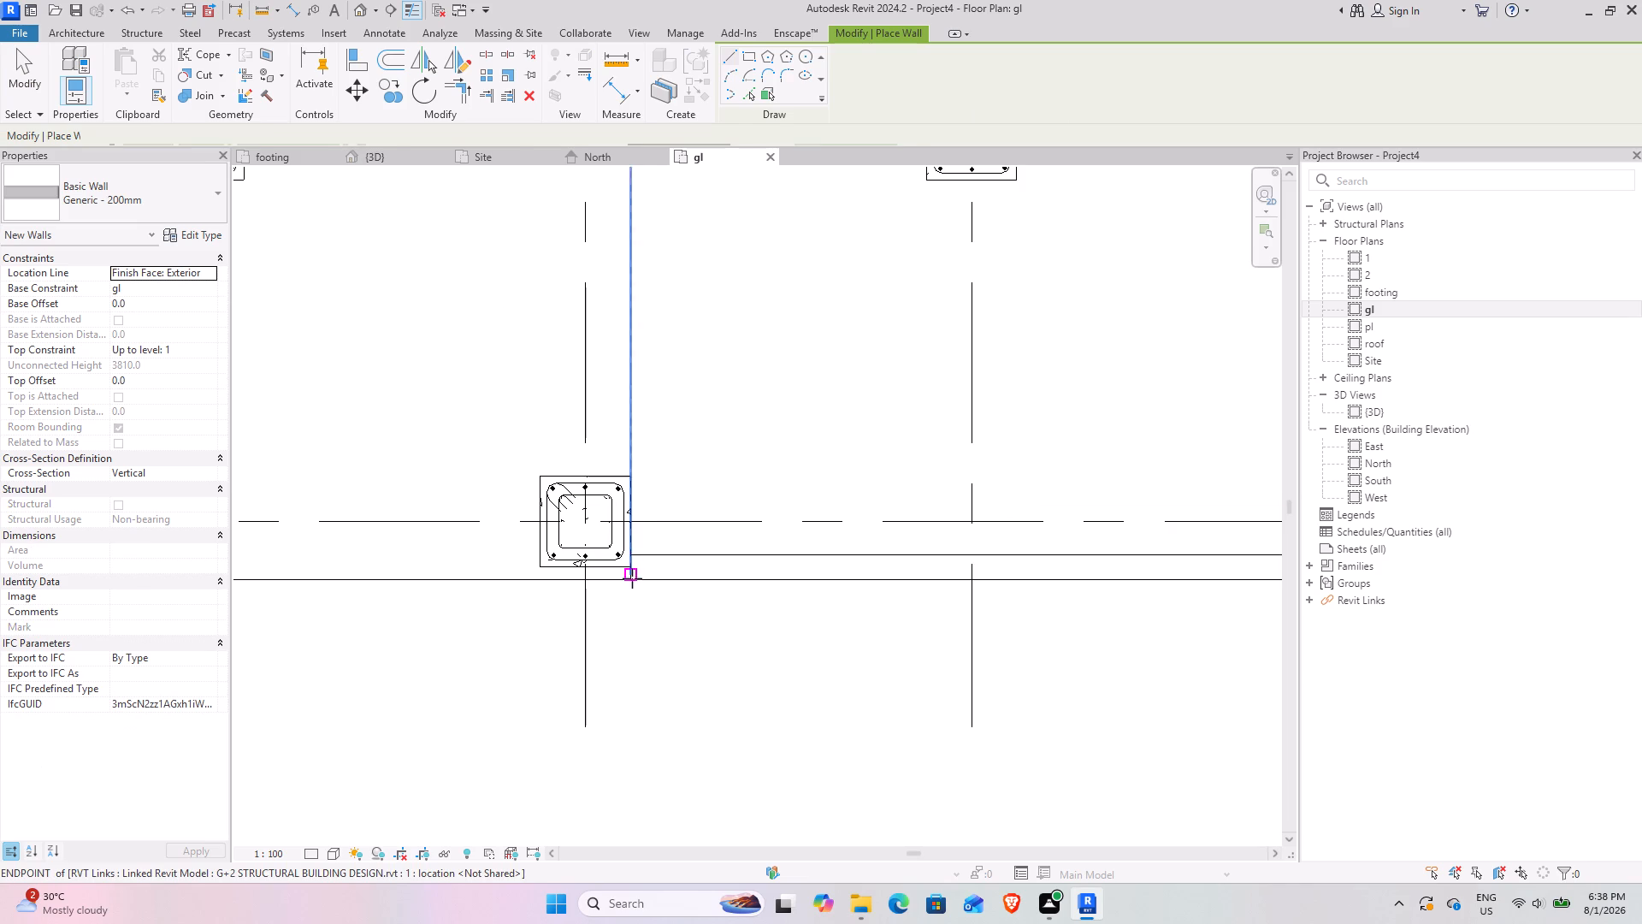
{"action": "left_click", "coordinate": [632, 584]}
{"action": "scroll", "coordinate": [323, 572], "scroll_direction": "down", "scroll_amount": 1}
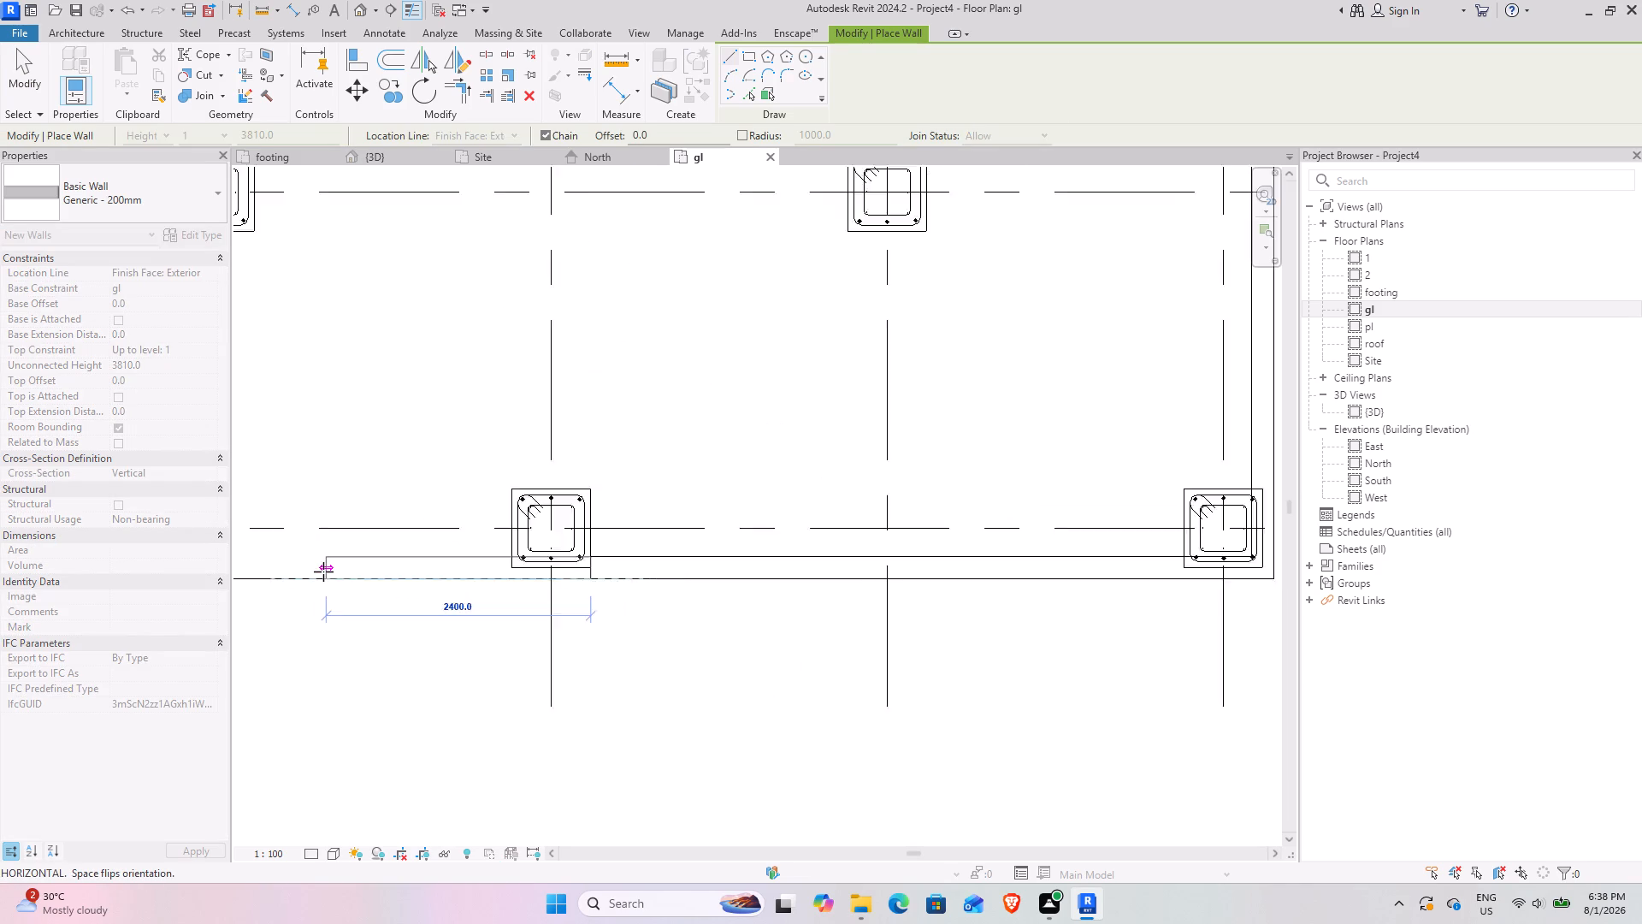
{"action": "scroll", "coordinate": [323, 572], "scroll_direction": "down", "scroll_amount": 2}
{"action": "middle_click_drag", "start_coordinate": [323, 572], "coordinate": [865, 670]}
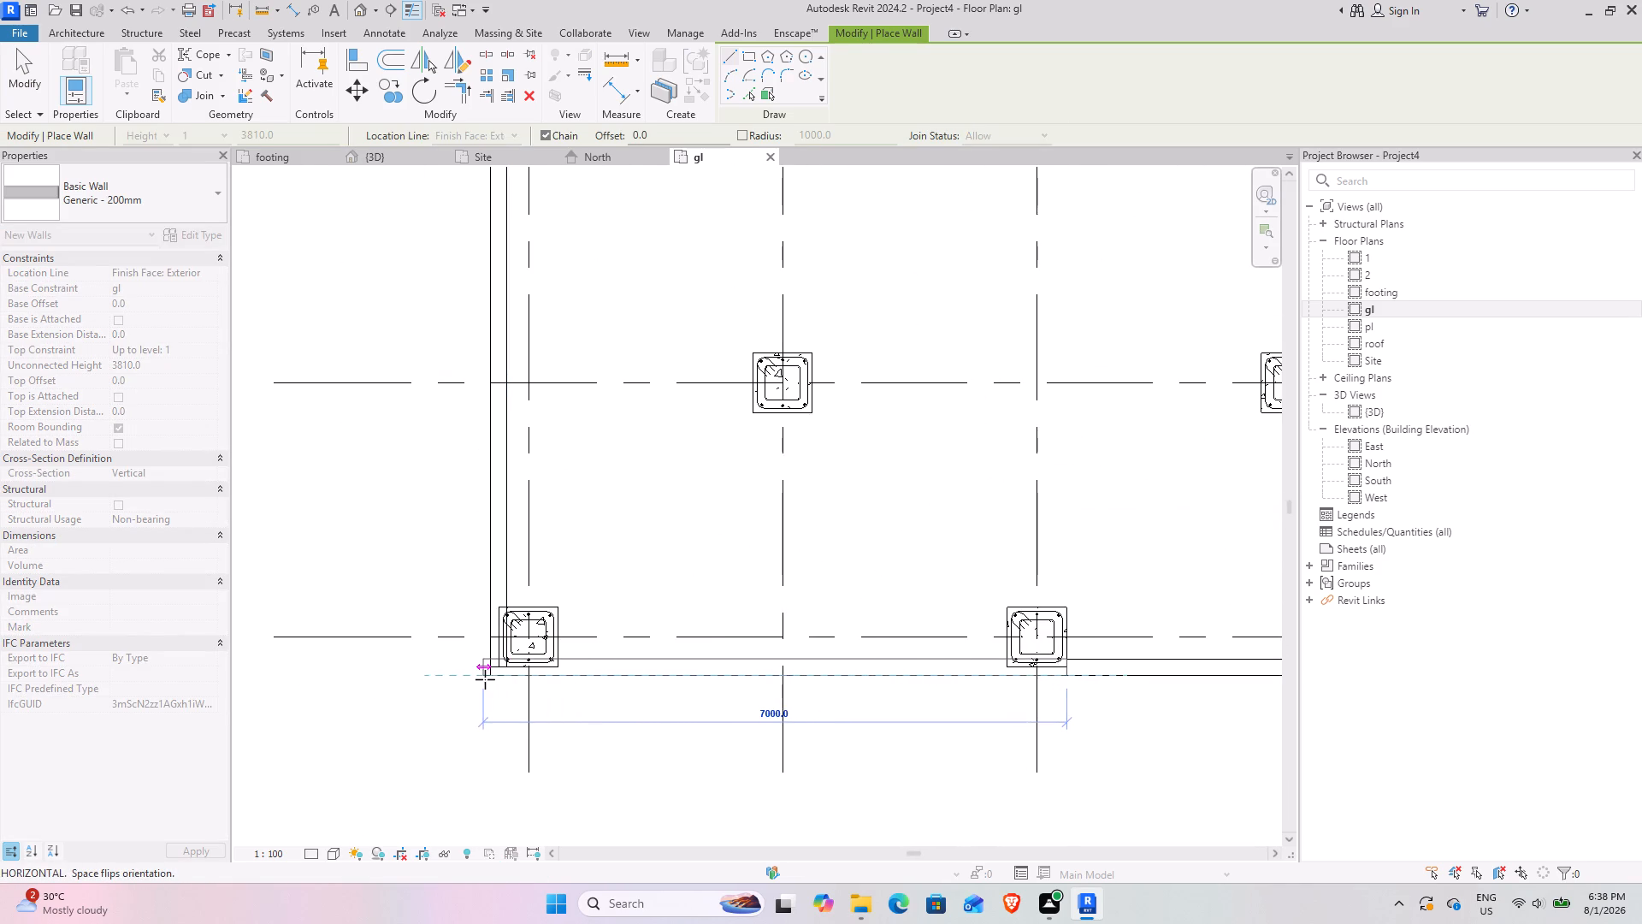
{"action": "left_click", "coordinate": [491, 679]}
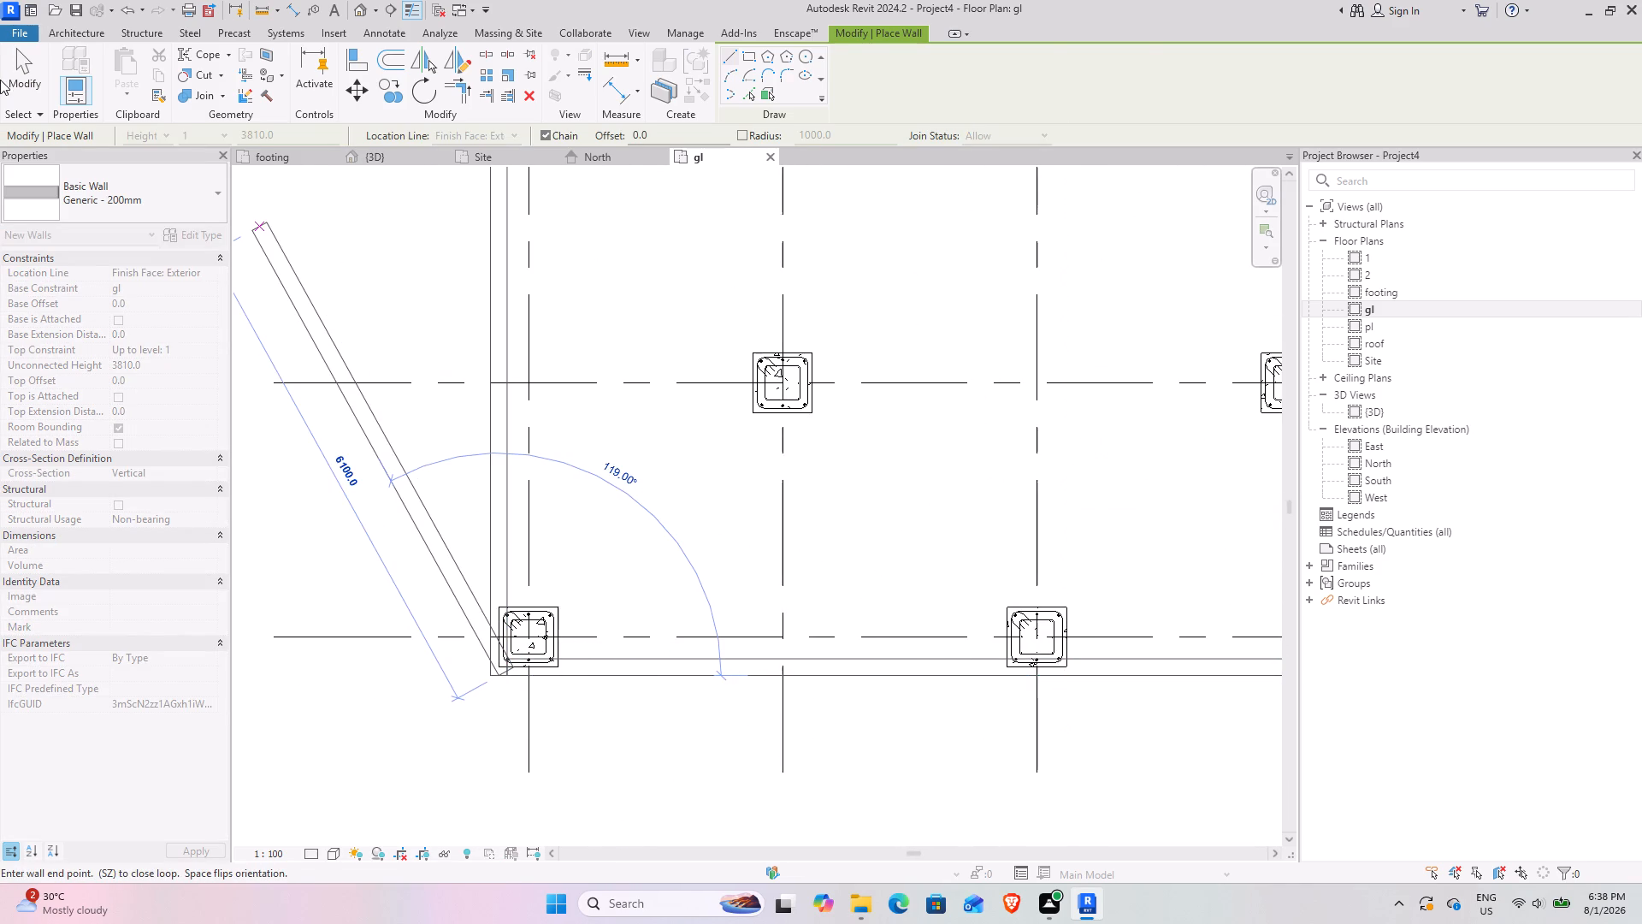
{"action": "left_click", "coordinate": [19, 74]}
Load the Door-Double-Sliding family, type 72" x 84", from the Doors folder of the US library for door placement.
{"action": "middle_click_drag", "start_coordinate": [841, 745], "coordinate": [635, 643]}
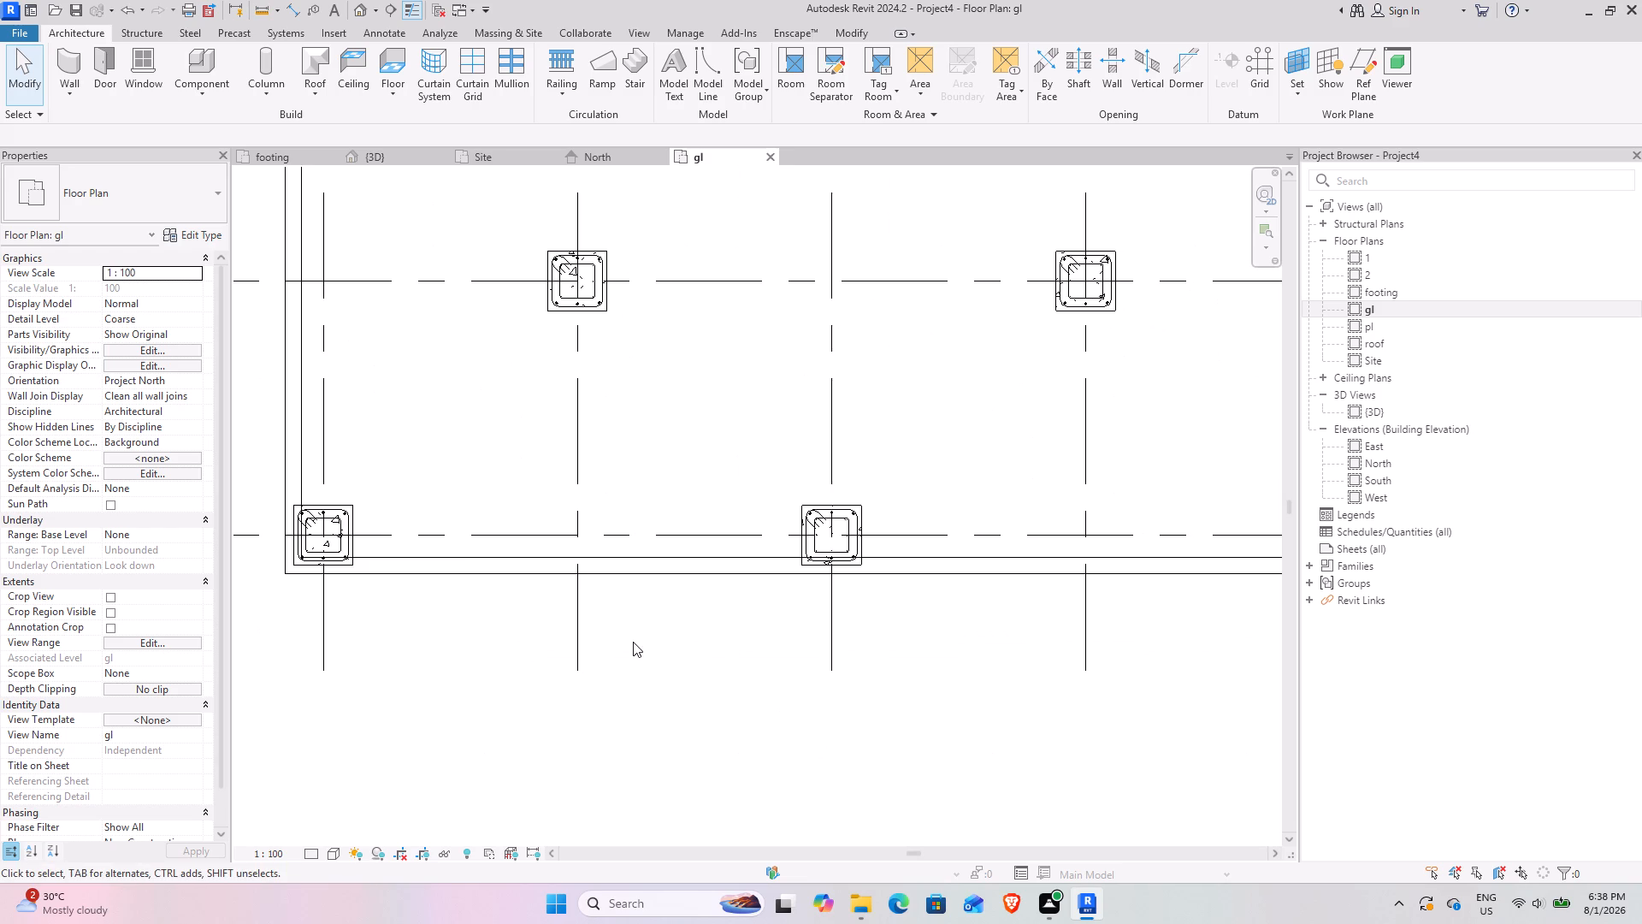
{"action": "left_click", "coordinate": [114, 73]}
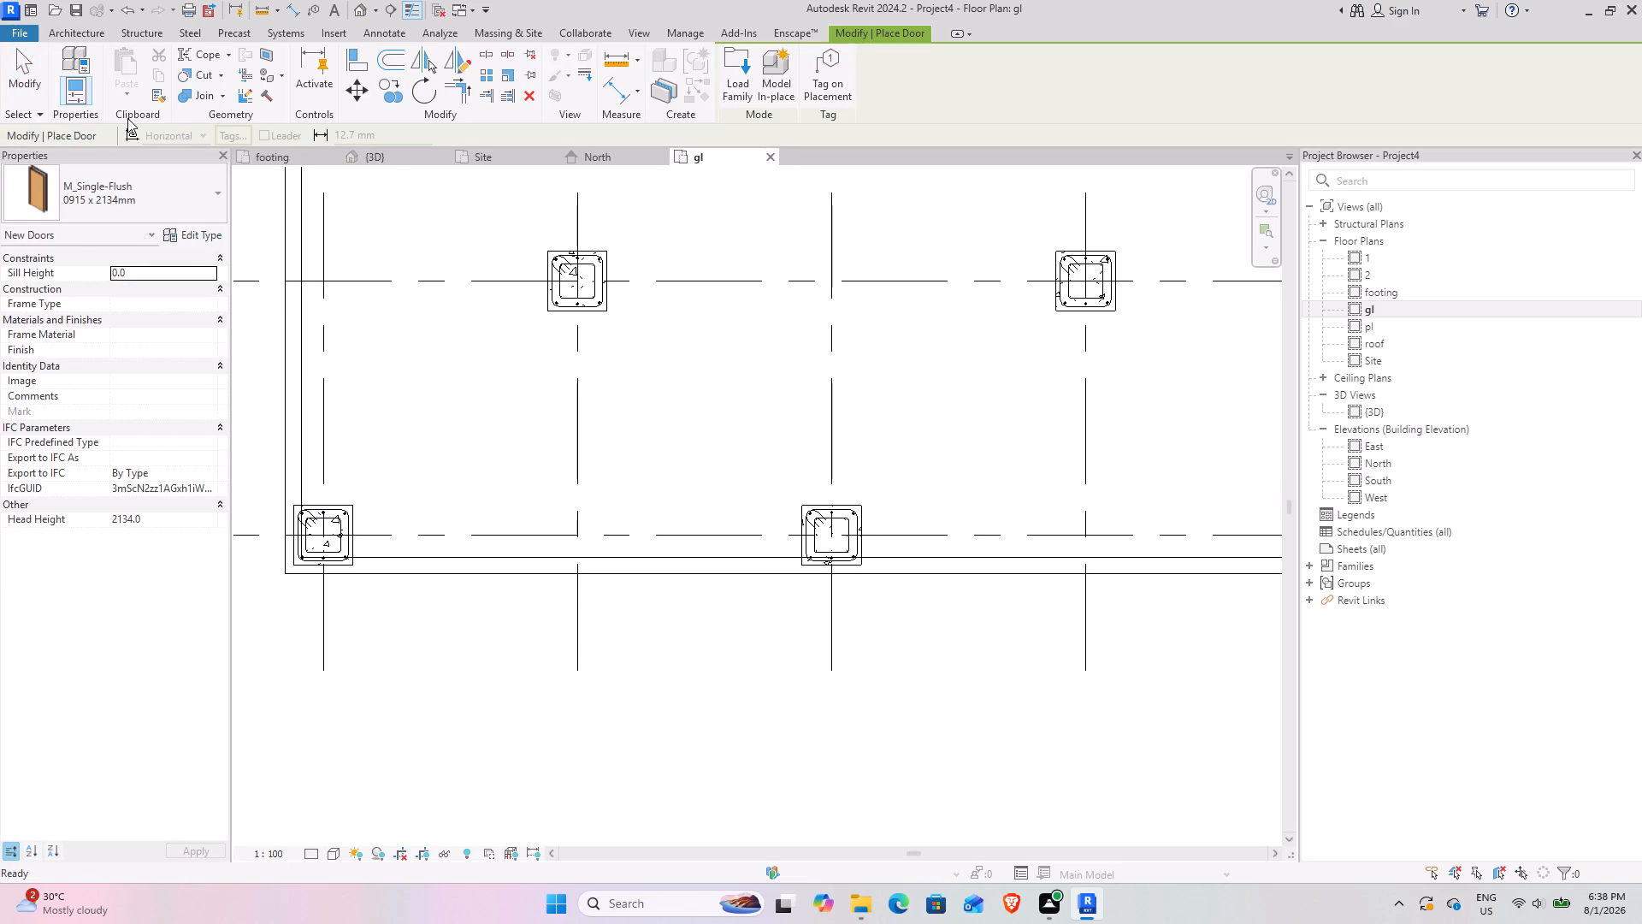
{"action": "left_click", "coordinate": [165, 192]}
{"action": "scroll", "coordinate": [136, 360], "scroll_direction": "down", "scroll_amount": 4}
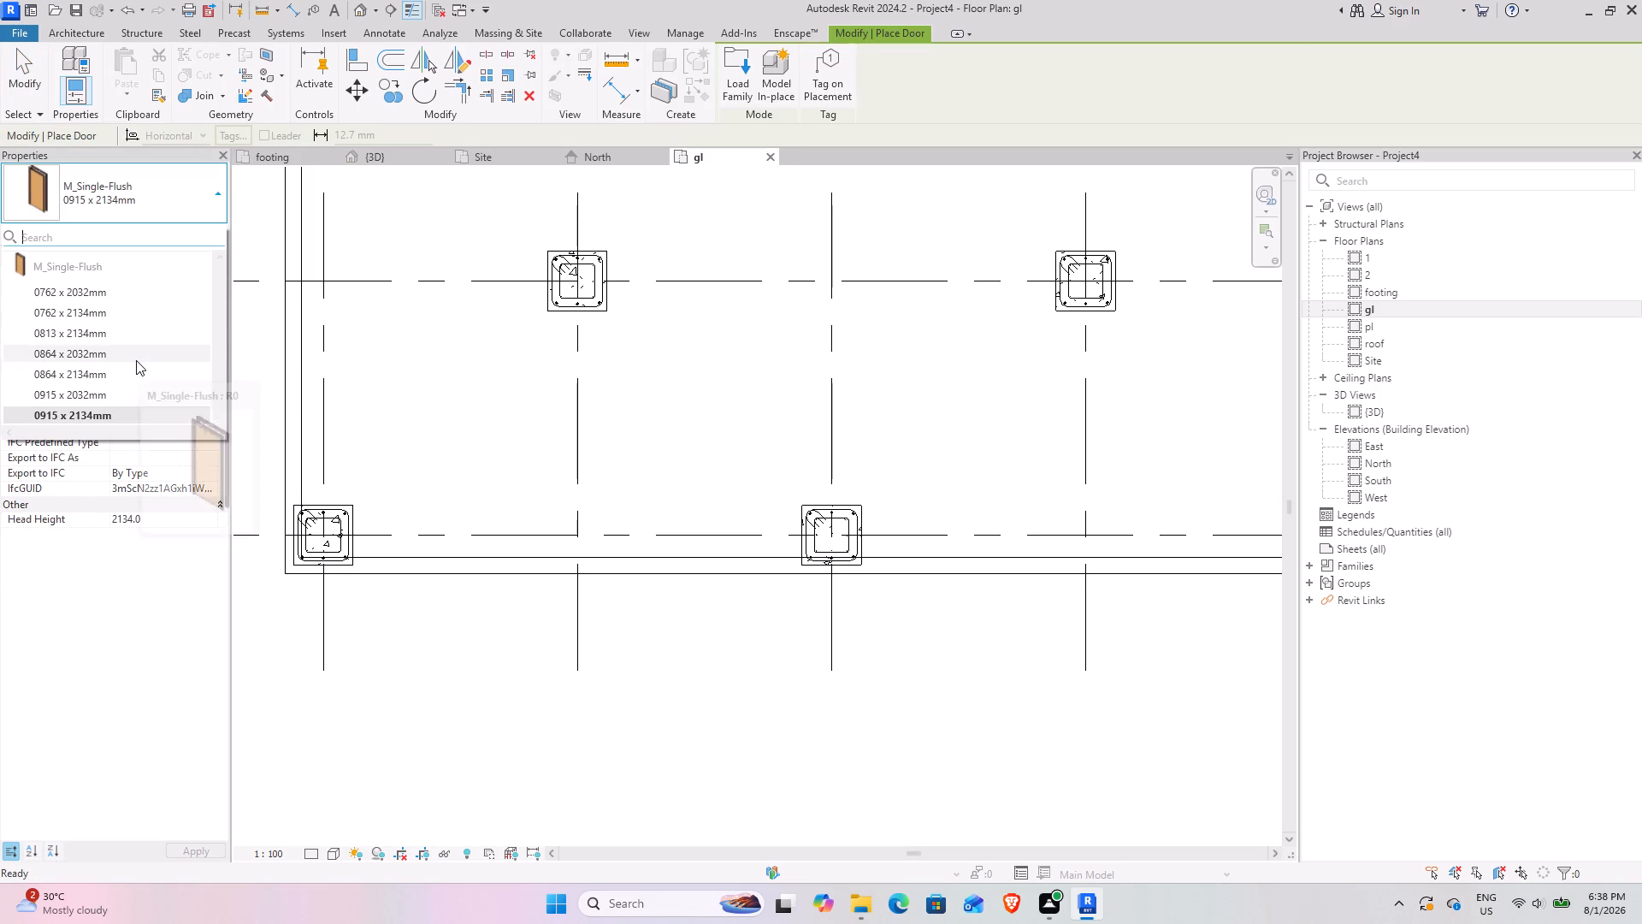
{"action": "scroll", "coordinate": [136, 360], "scroll_direction": "down", "scroll_amount": 2}
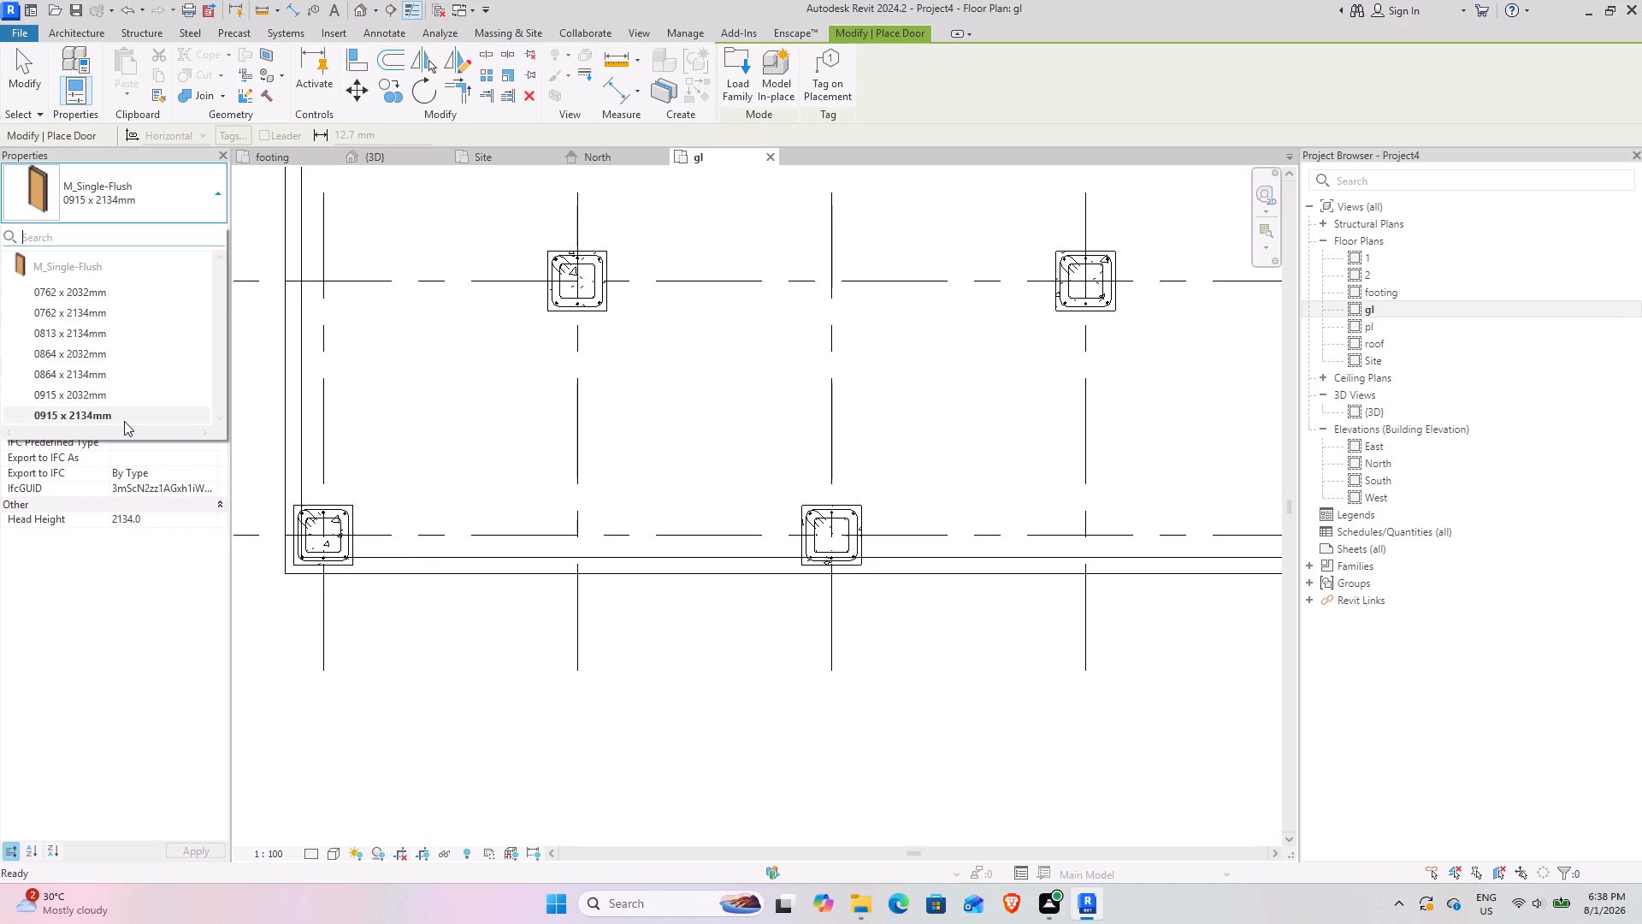
{"action": "left_click", "coordinate": [124, 421]}
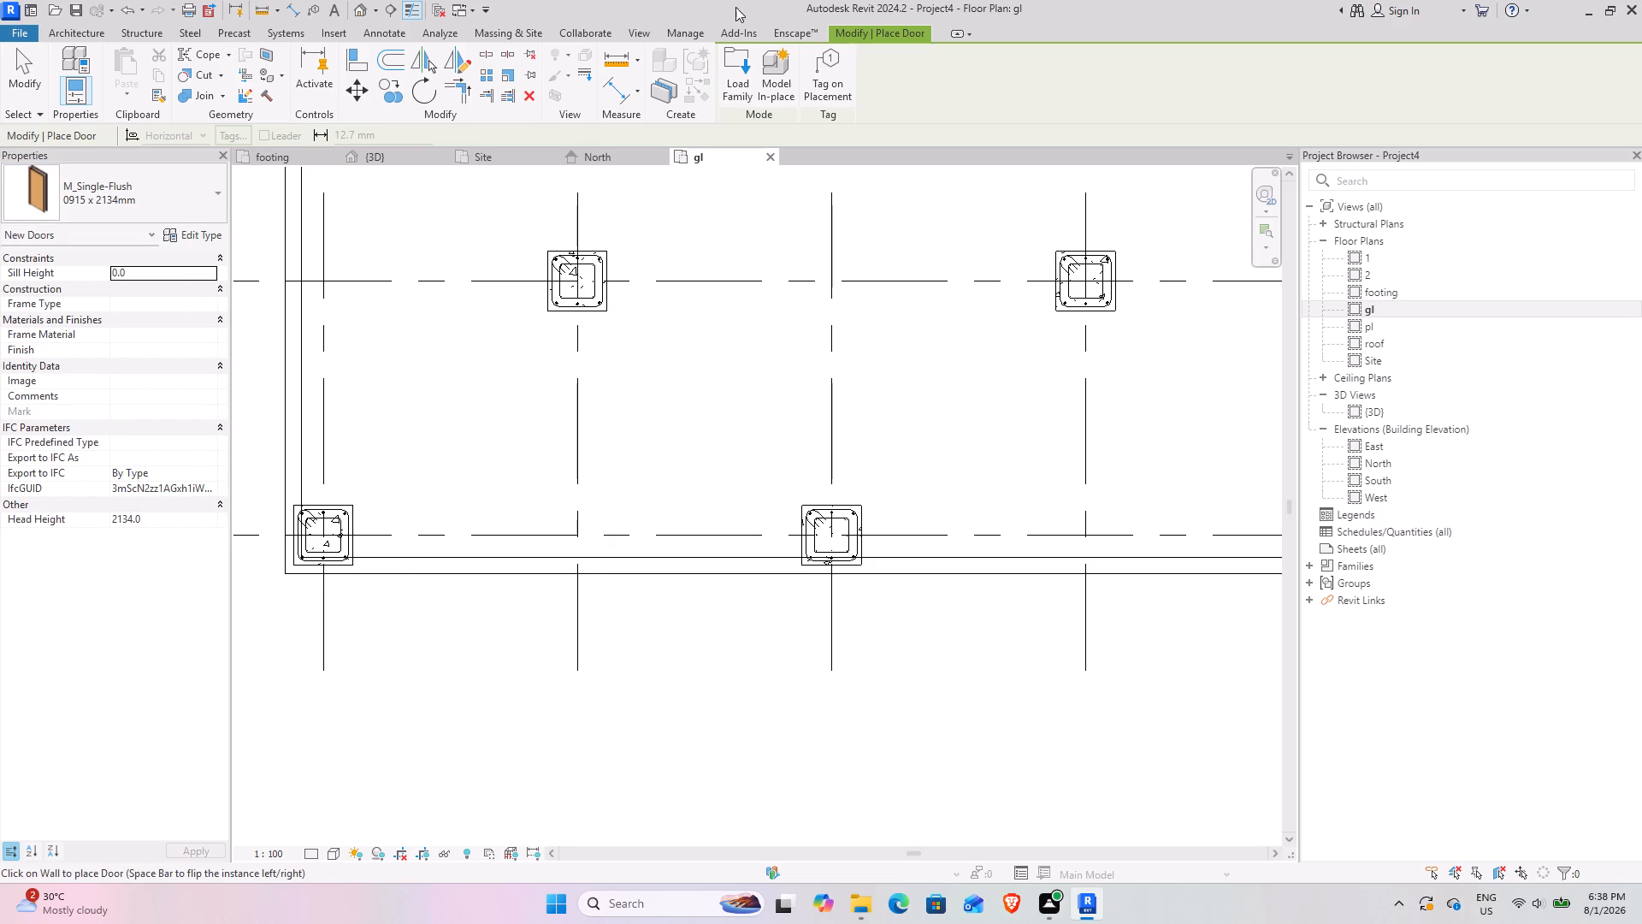
{"action": "left_click", "coordinate": [748, 80]}
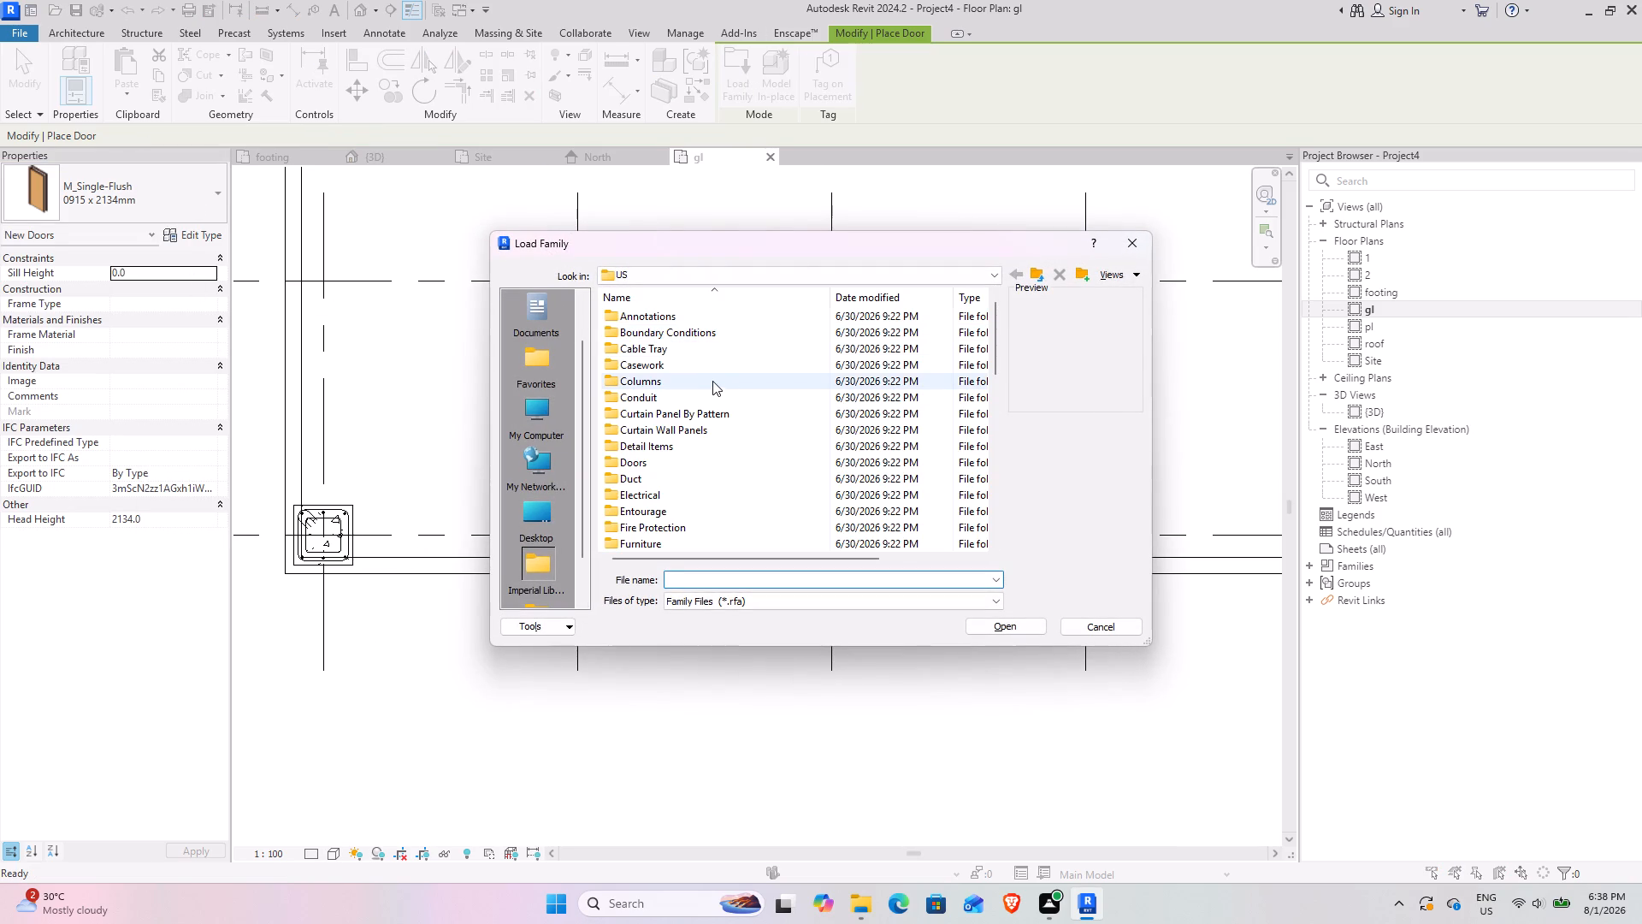
{"action": "scroll", "coordinate": [723, 376], "scroll_direction": "down", "scroll_amount": 1}
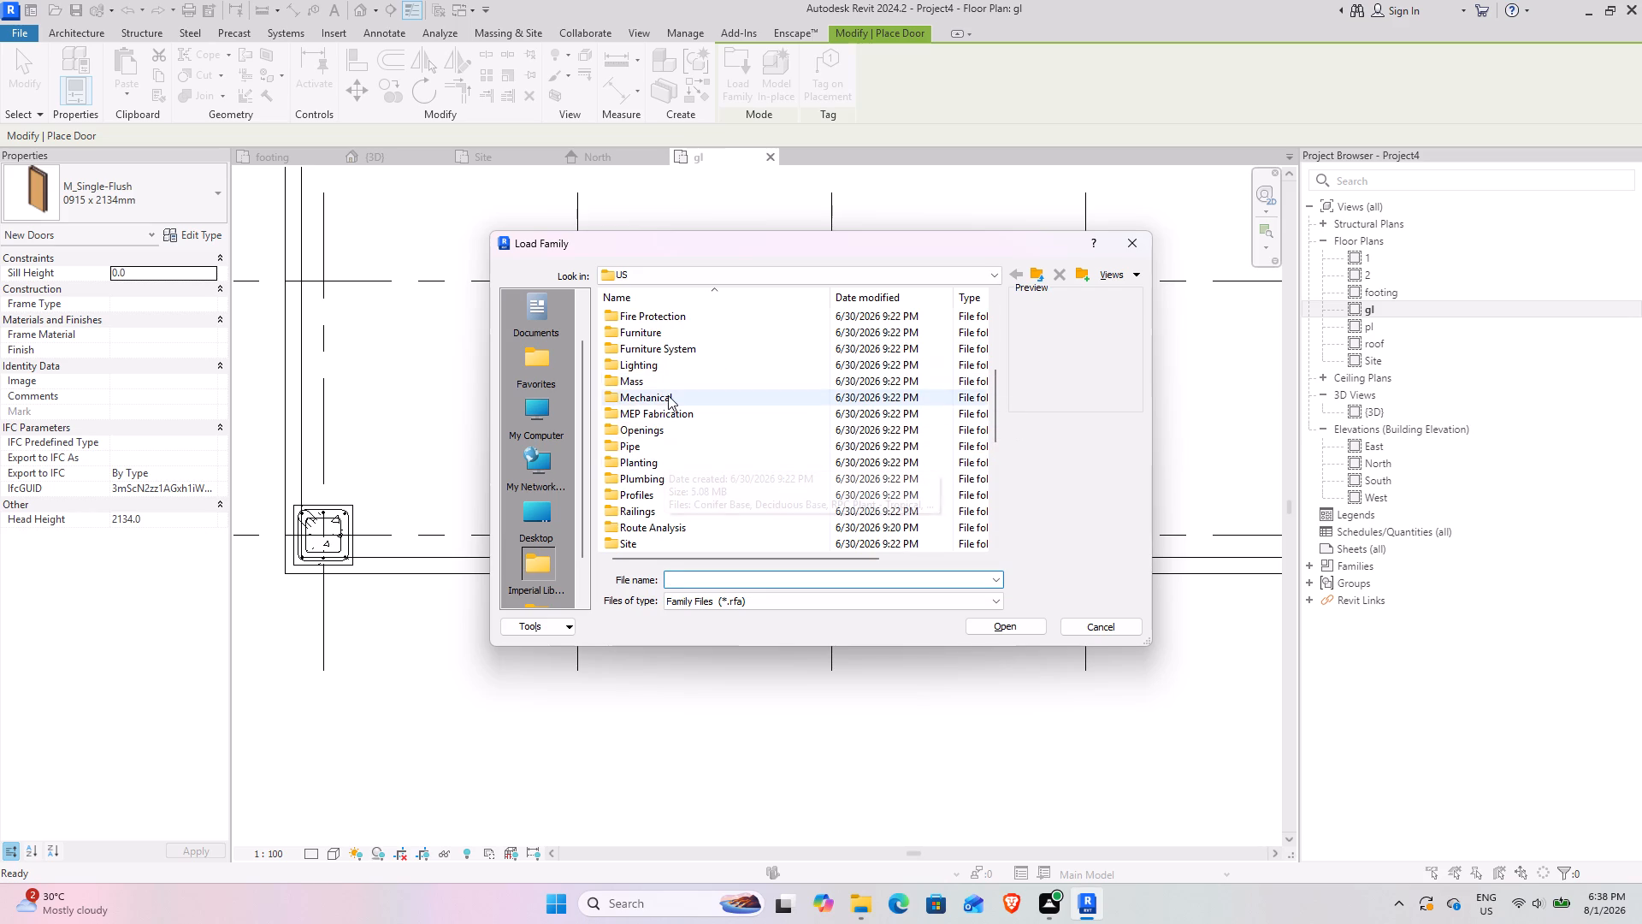
{"action": "scroll", "coordinate": [668, 395], "scroll_direction": "up", "scroll_amount": 1}
{"action": "double_click", "coordinate": [662, 459]}
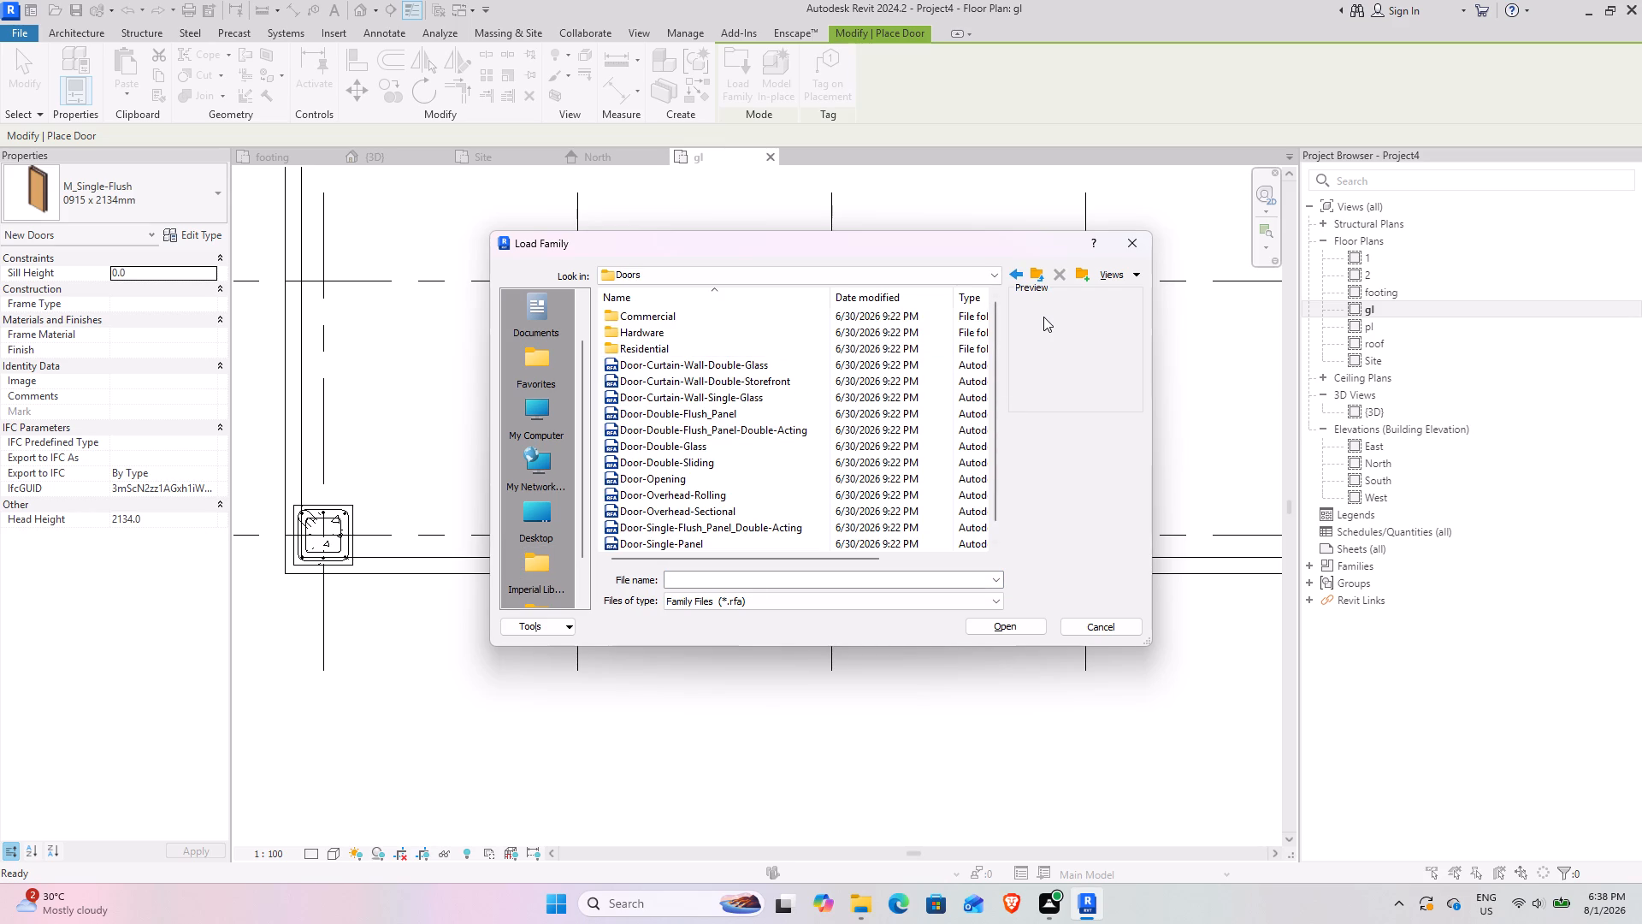
{"action": "scroll", "coordinate": [826, 443], "scroll_direction": "up", "scroll_amount": 12, "text": "ctrl"}
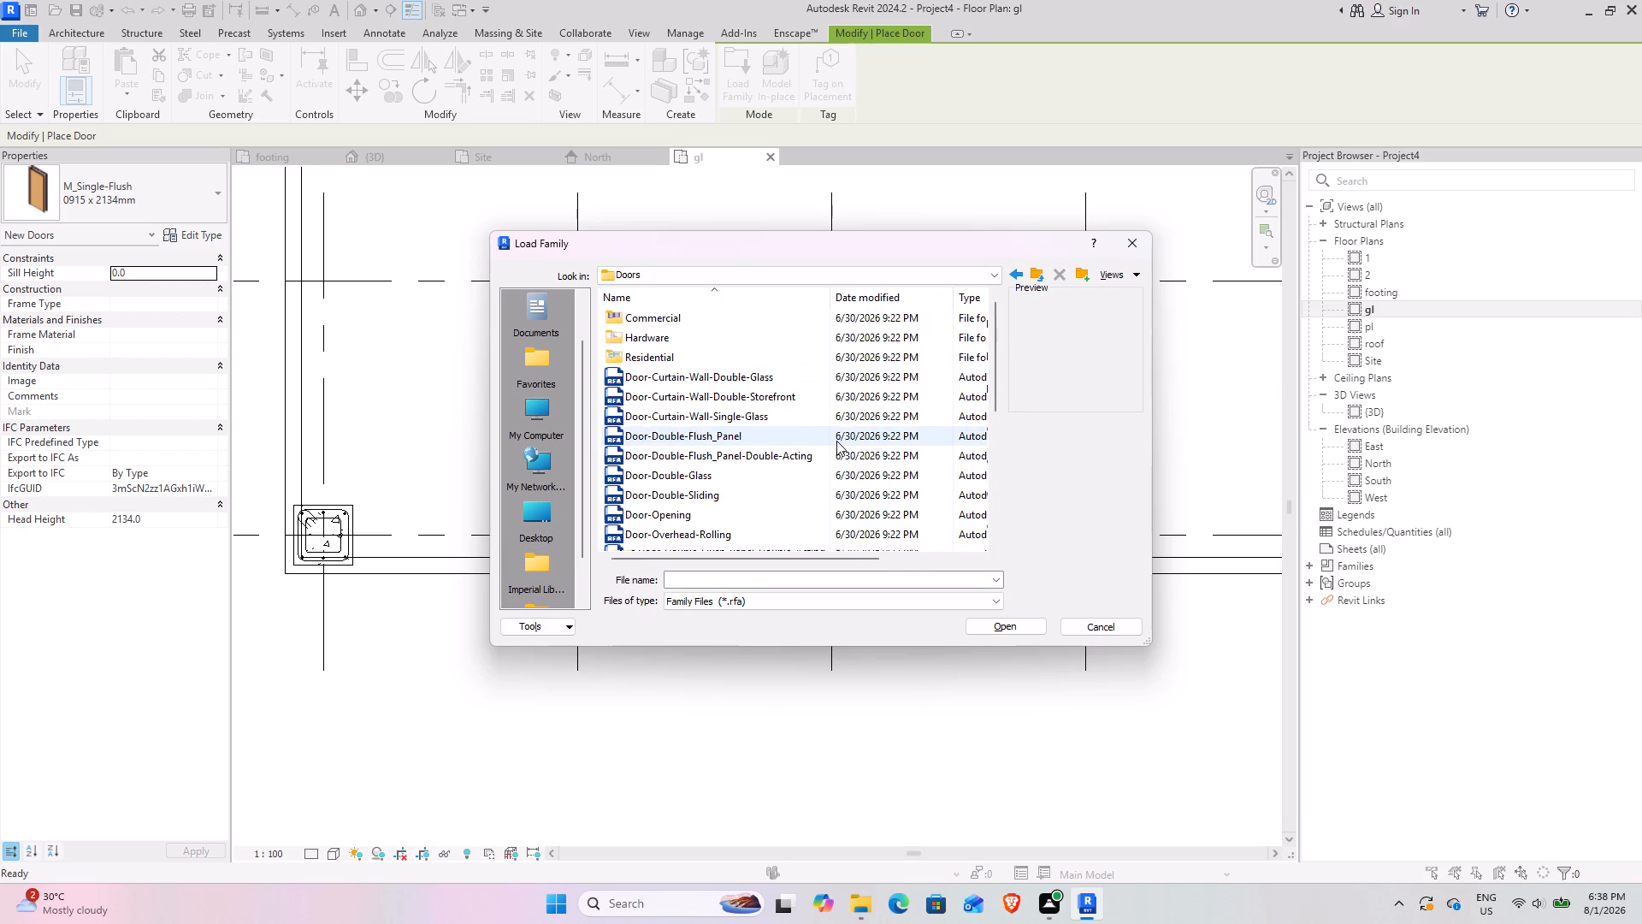
{"action": "scroll", "coordinate": [836, 441], "scroll_direction": "up", "scroll_amount": 2, "text": "ctrl"}
{"action": "scroll", "coordinate": [836, 441], "scroll_direction": "down", "scroll_amount": 2}
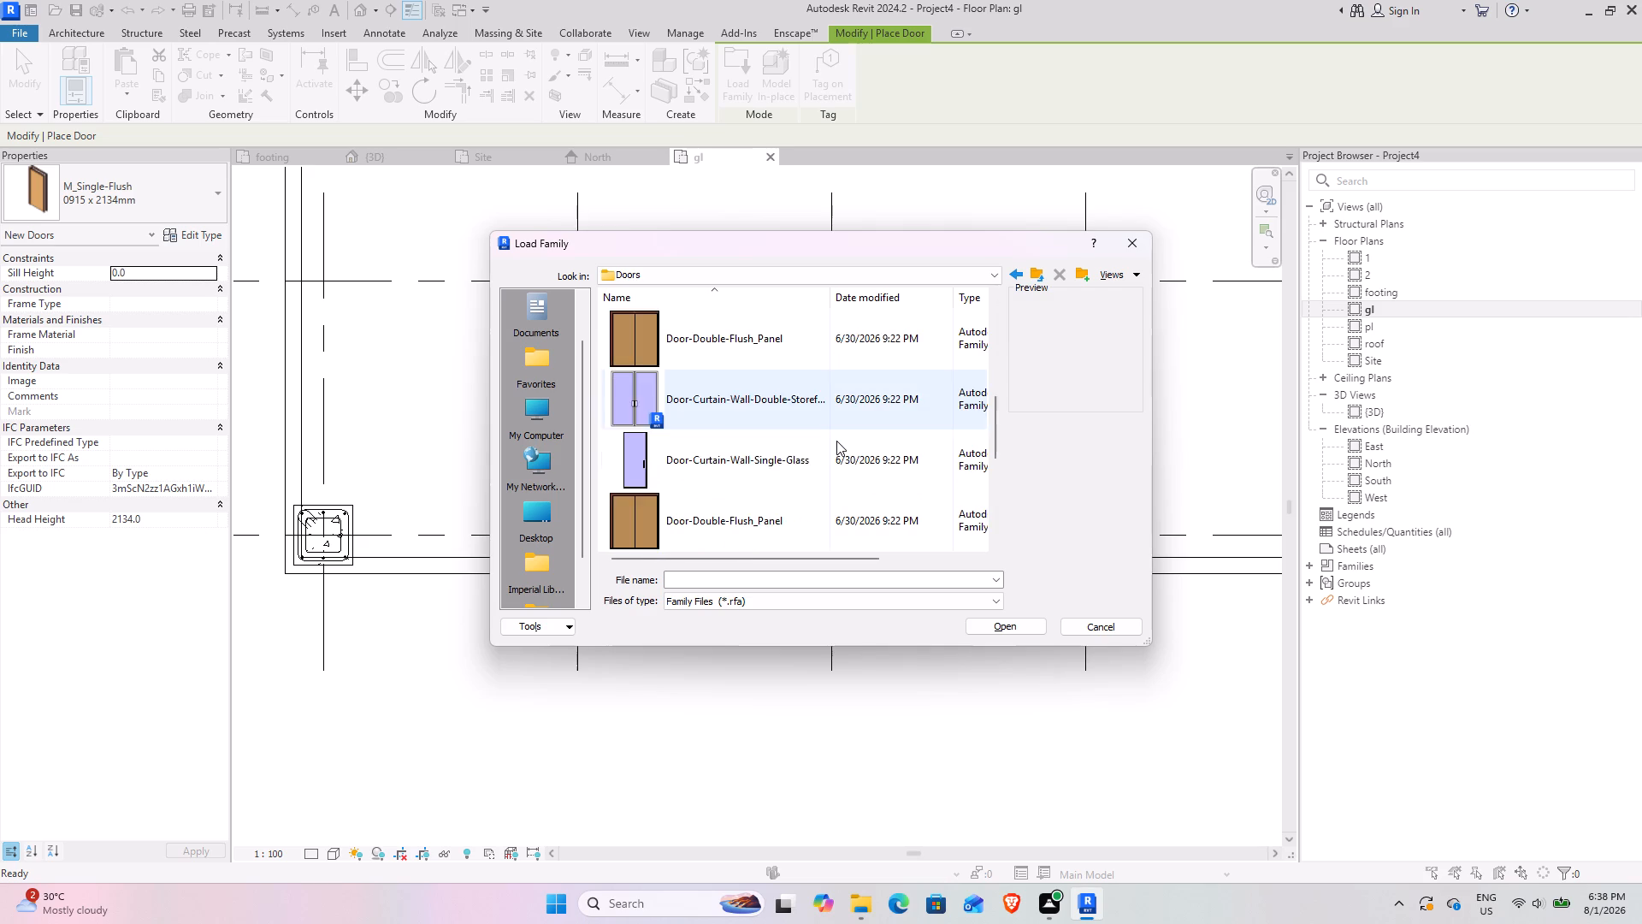
{"action": "scroll", "coordinate": [836, 441], "scroll_direction": "down", "scroll_amount": 1}
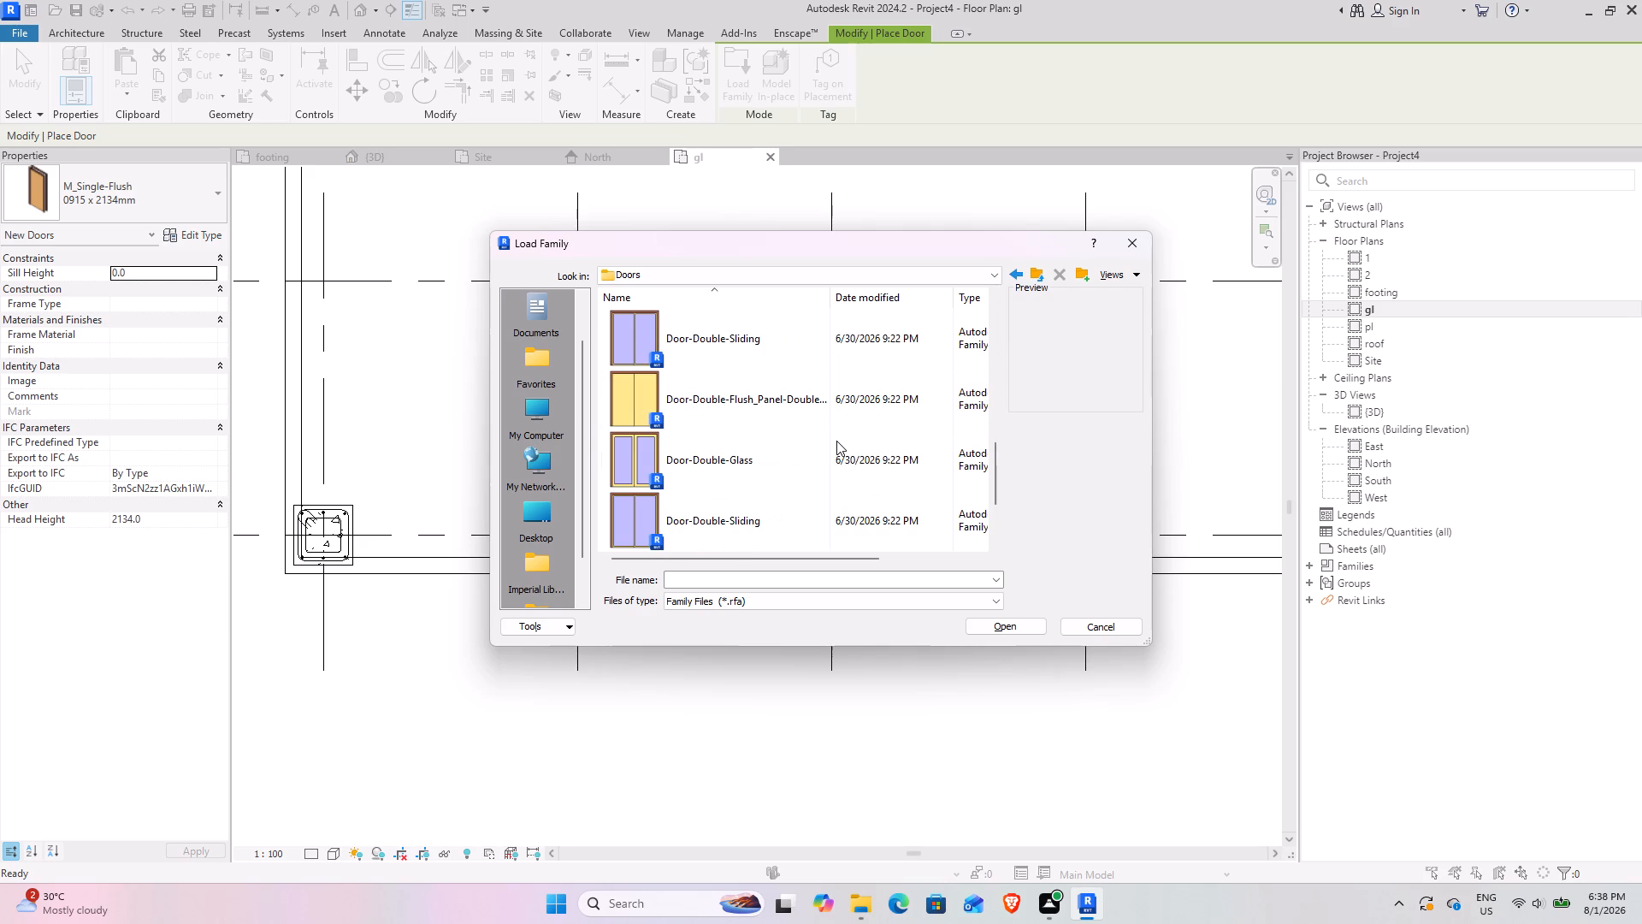
{"action": "left_click", "coordinate": [771, 356]}
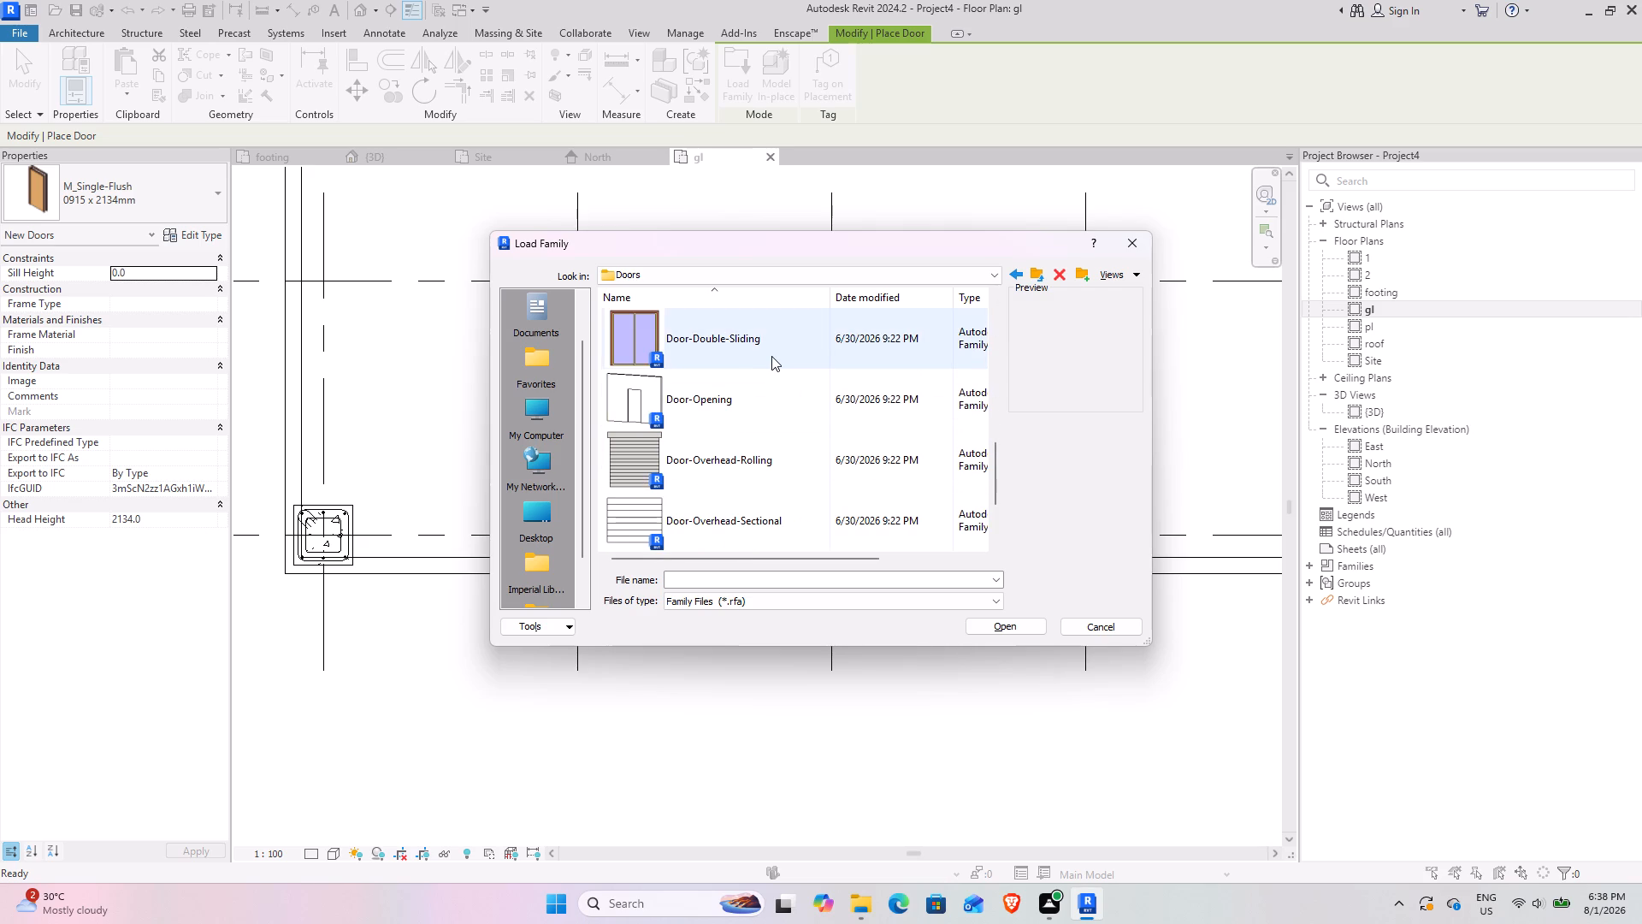
{"action": "left_click", "coordinate": [1025, 635]}
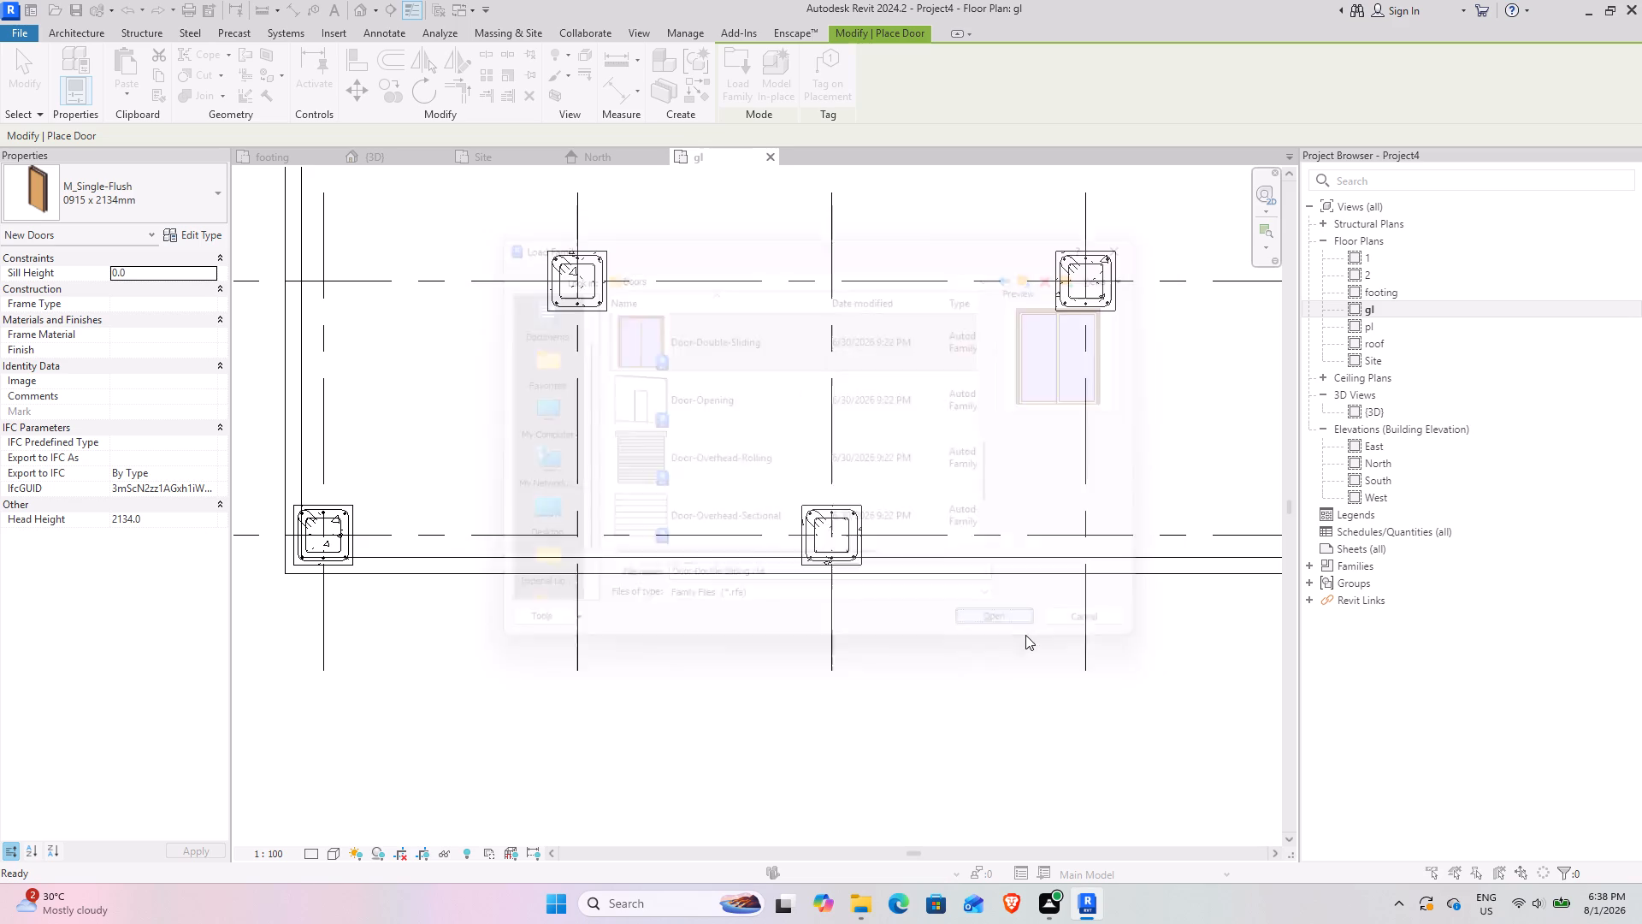
{"action": "scroll", "coordinate": [824, 484], "scroll_direction": "down", "scroll_amount": 3}
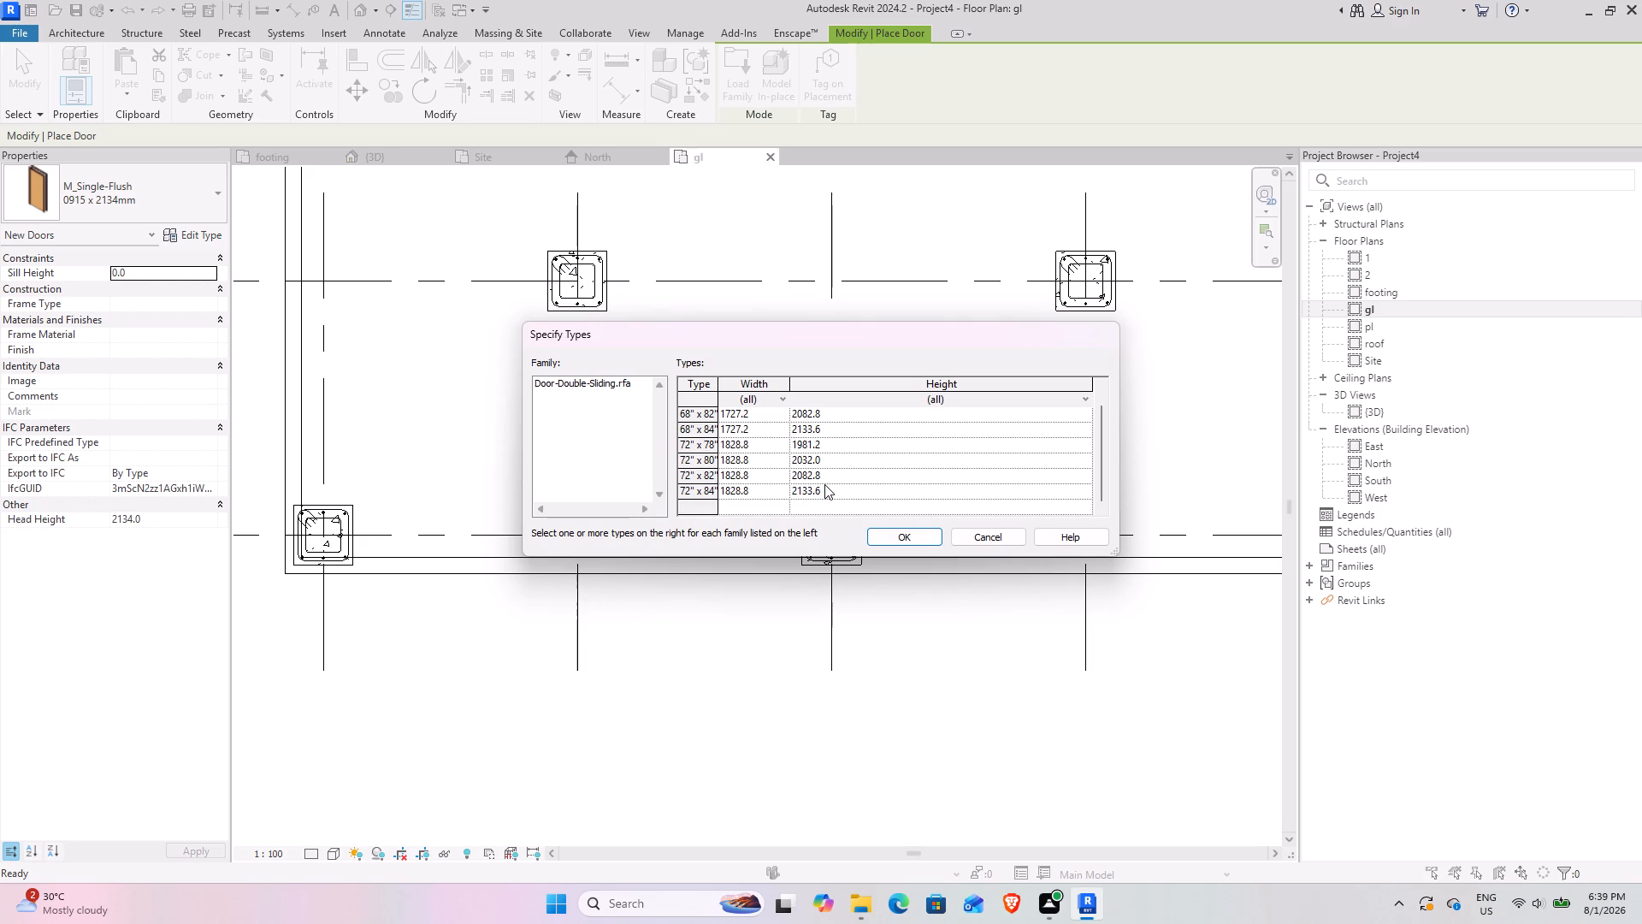
{"action": "left_click", "coordinate": [773, 497]}
{"action": "left_click", "coordinate": [899, 541]}
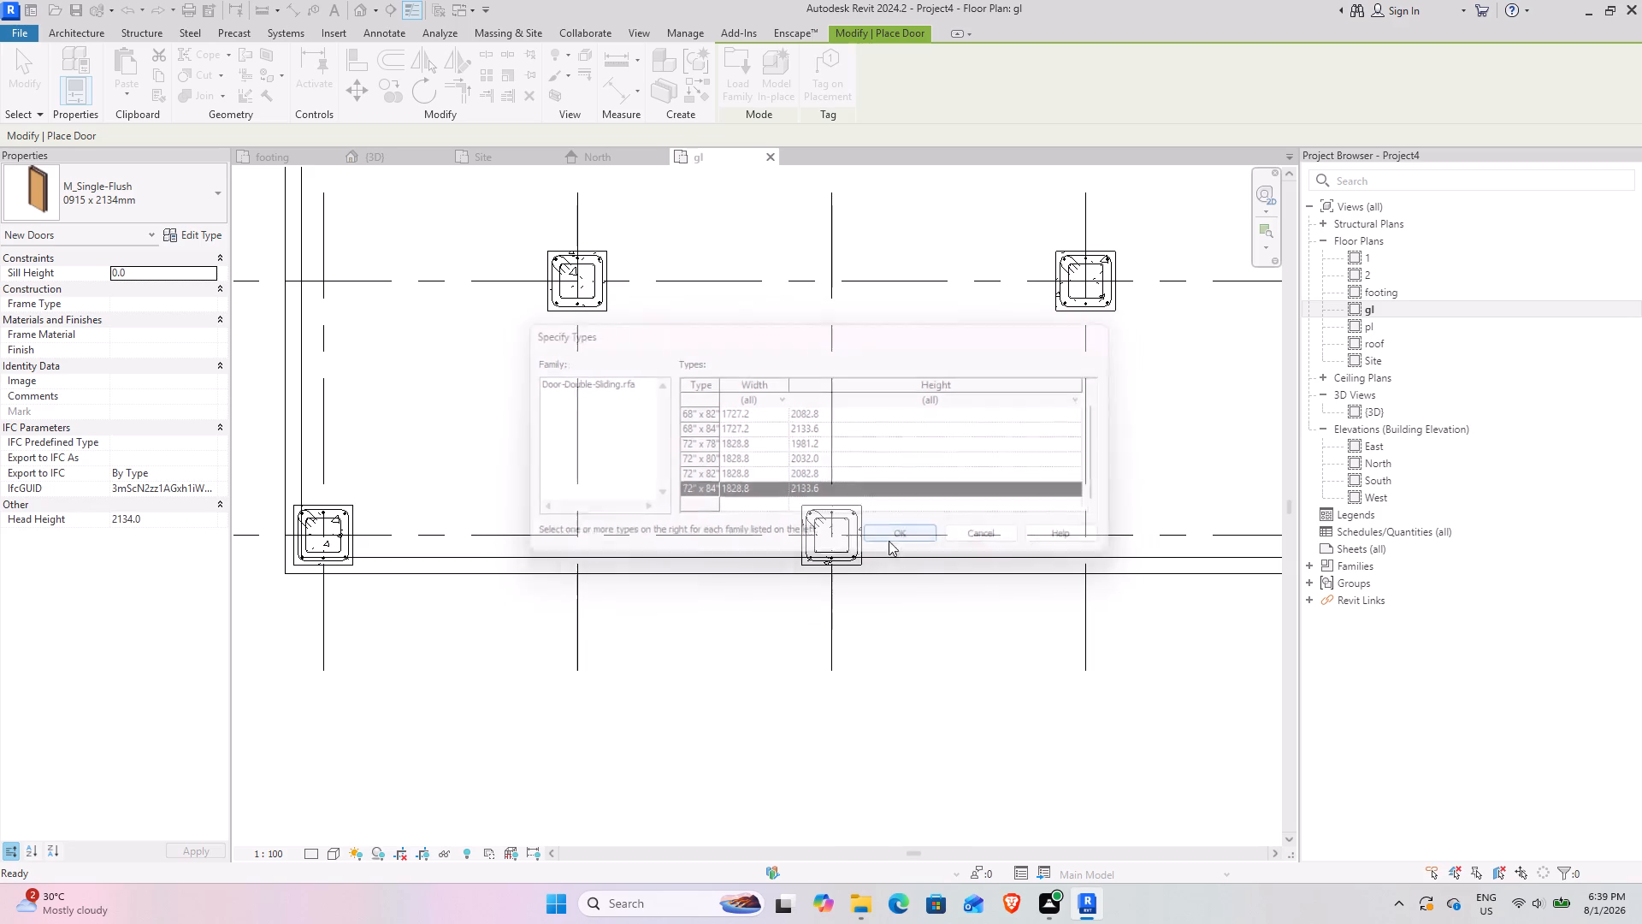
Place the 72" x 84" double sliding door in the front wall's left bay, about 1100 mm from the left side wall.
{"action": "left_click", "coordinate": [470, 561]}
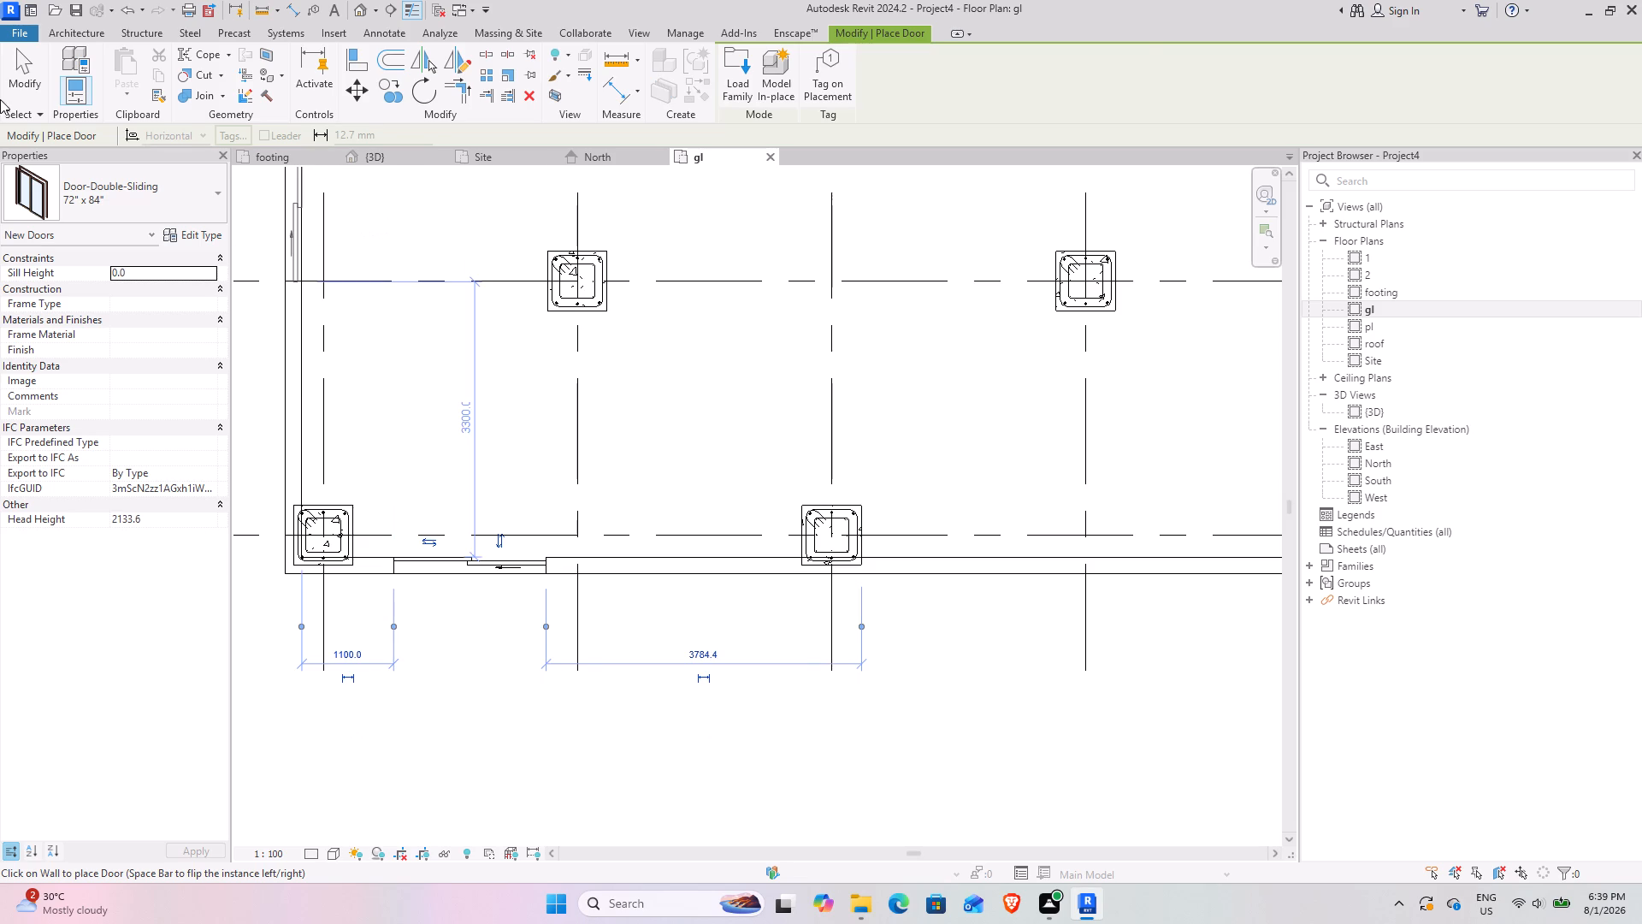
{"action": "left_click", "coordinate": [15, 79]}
Examine the sliding door in the 3D view, checking its level setting and how its base meets the floor slab and the ground.
{"action": "left_click", "coordinate": [405, 161]}
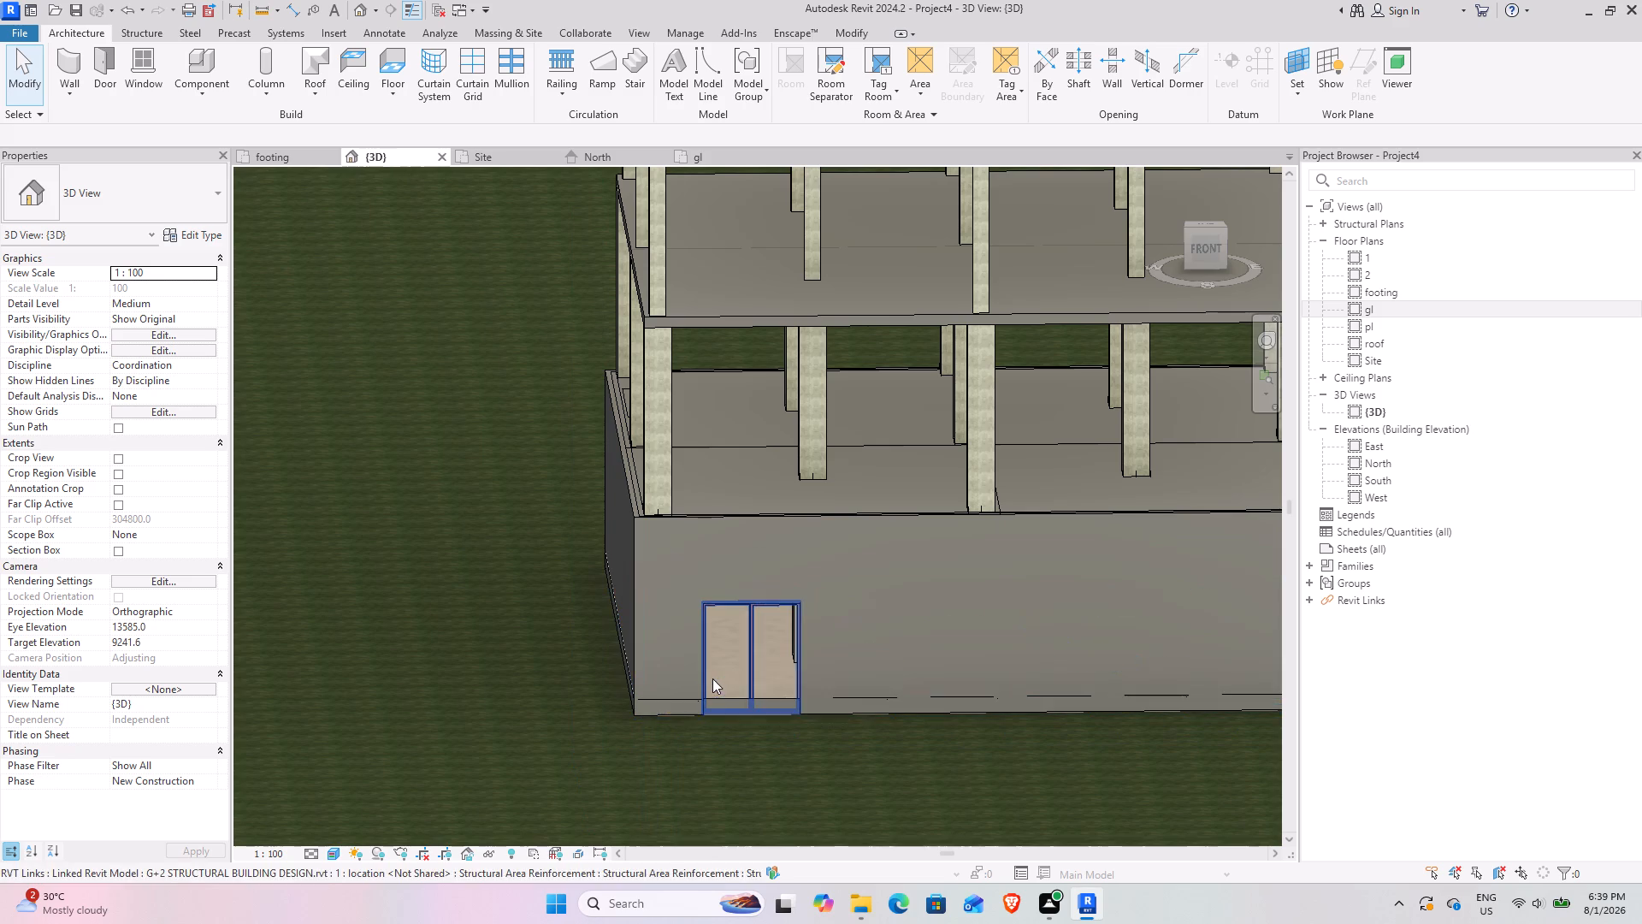
{"action": "middle_click_drag", "start_coordinate": [736, 751], "coordinate": [727, 696], "text": "shift"}
{"action": "scroll", "coordinate": [735, 695], "scroll_direction": "up", "scroll_amount": 4}
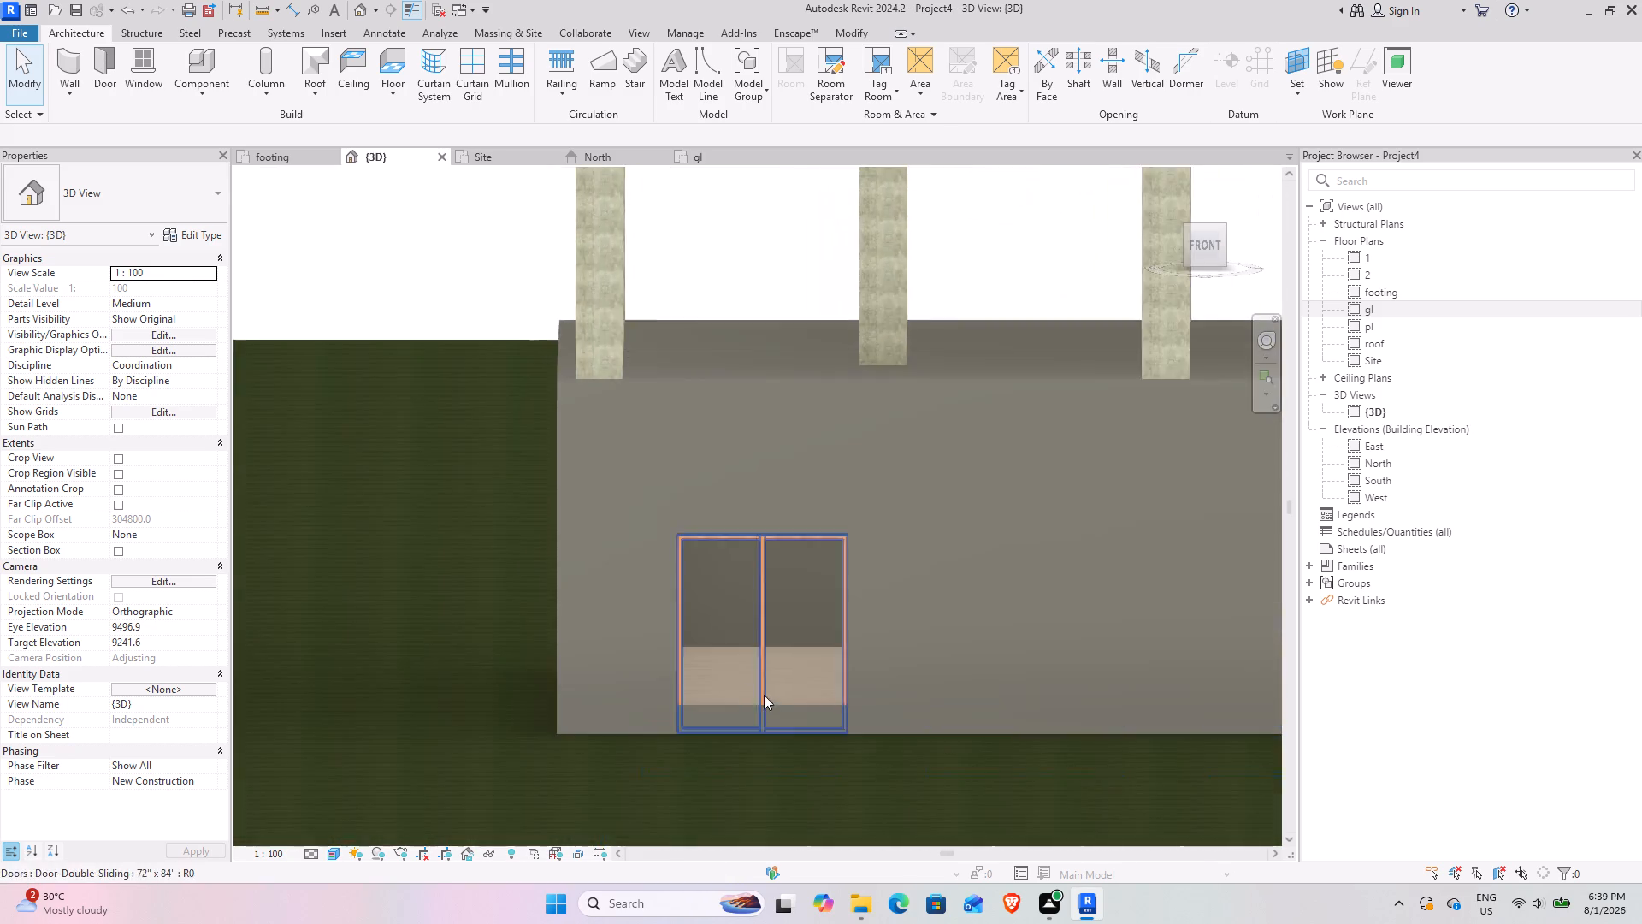
{"action": "scroll", "coordinate": [764, 695], "scroll_direction": "up", "scroll_amount": 4}
{"action": "middle_click_drag", "start_coordinate": [907, 745], "coordinate": [951, 767], "text": "shift"}
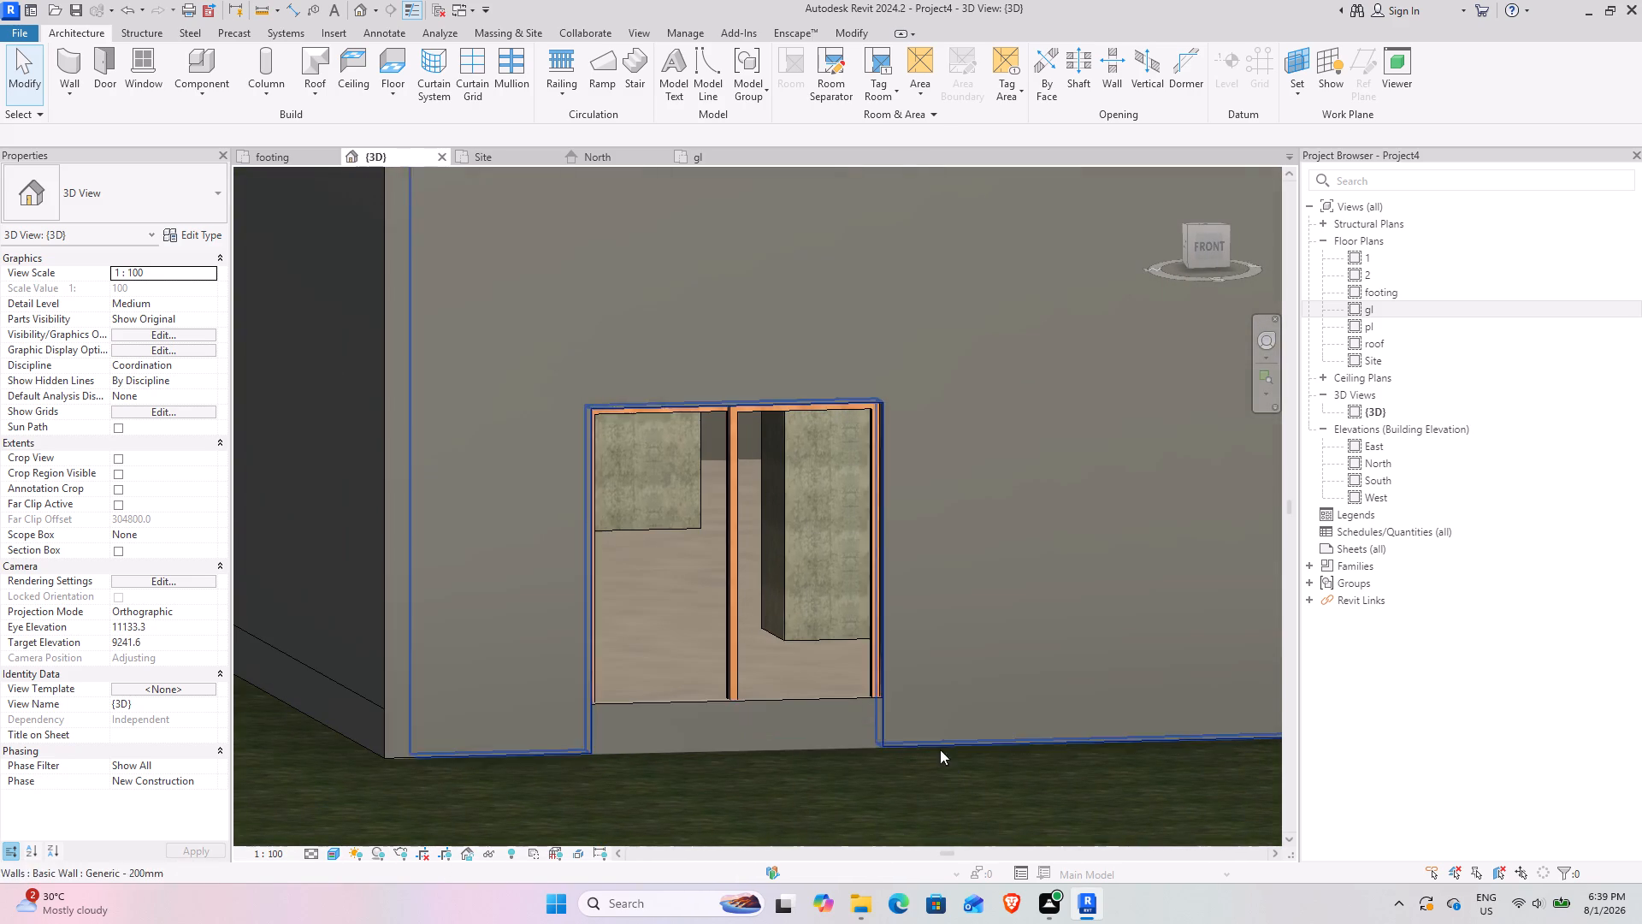
{"action": "left_click", "coordinate": [877, 715]}
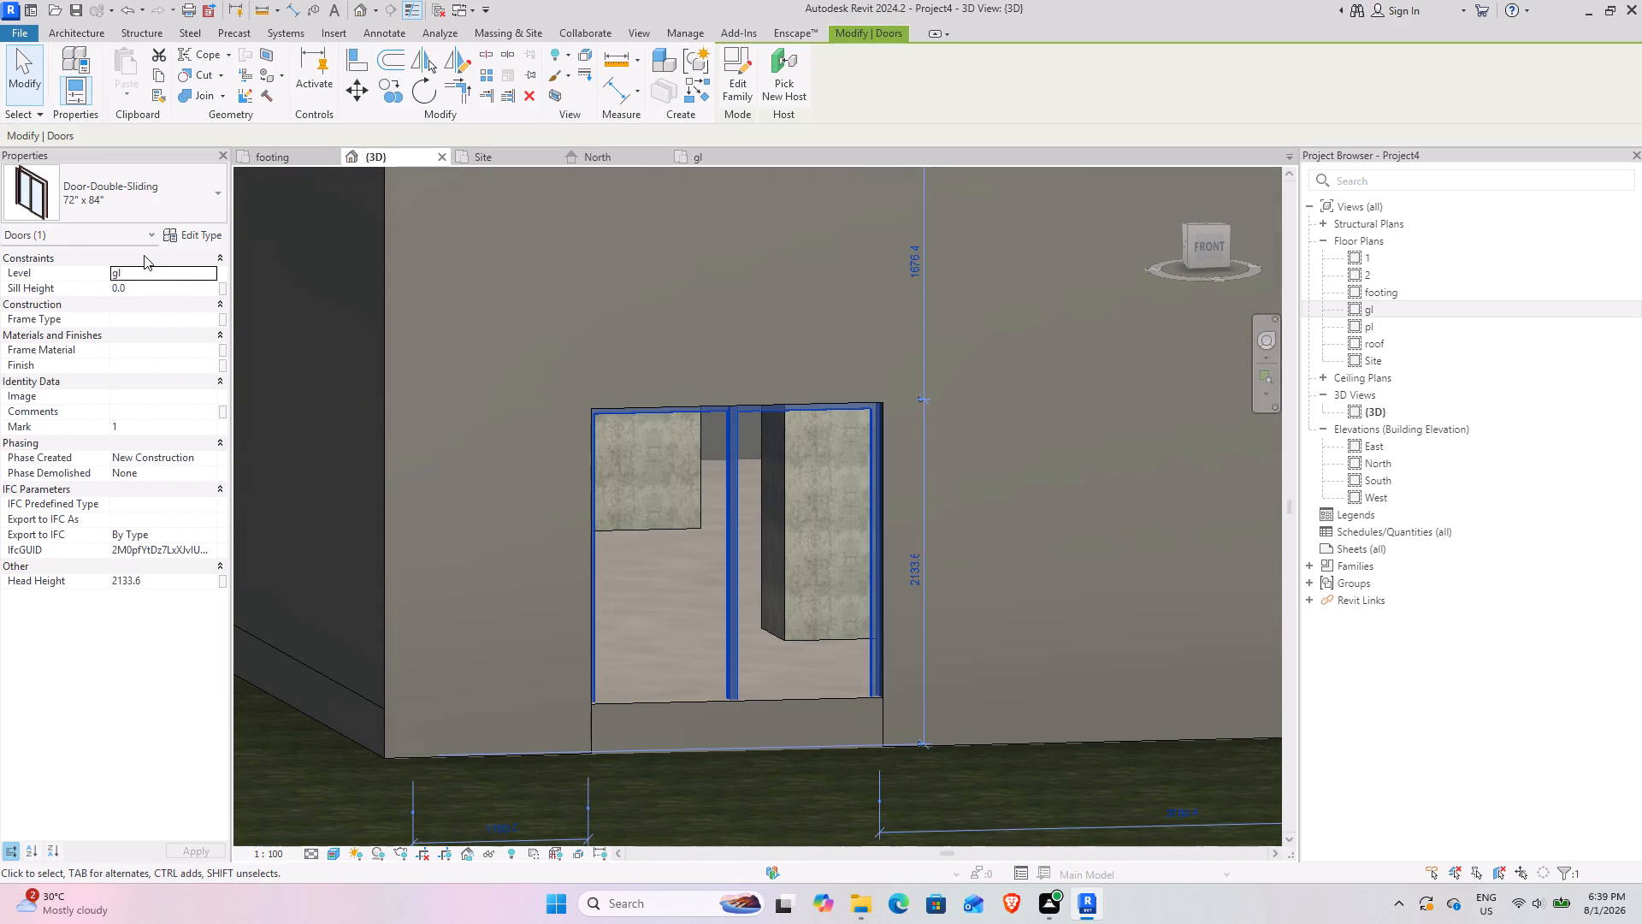
{"action": "left_click", "coordinate": [211, 269]}
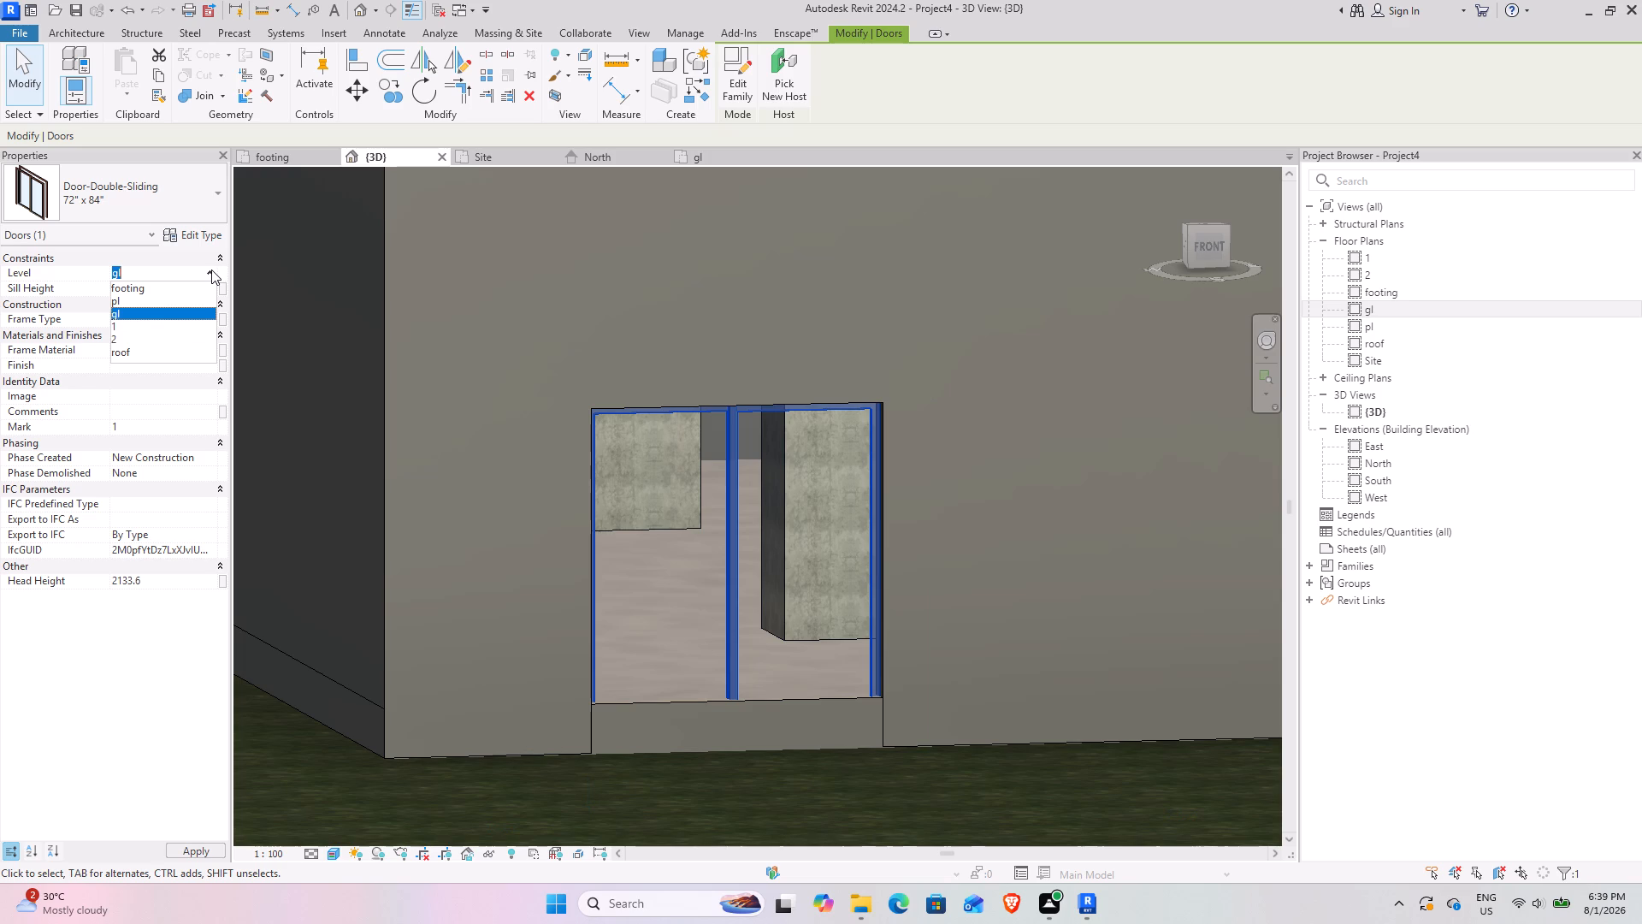
{"action": "scroll", "coordinate": [809, 691], "scroll_direction": "down", "scroll_amount": 5}
{"action": "middle_click_drag", "start_coordinate": [794, 651], "coordinate": [843, 638]}
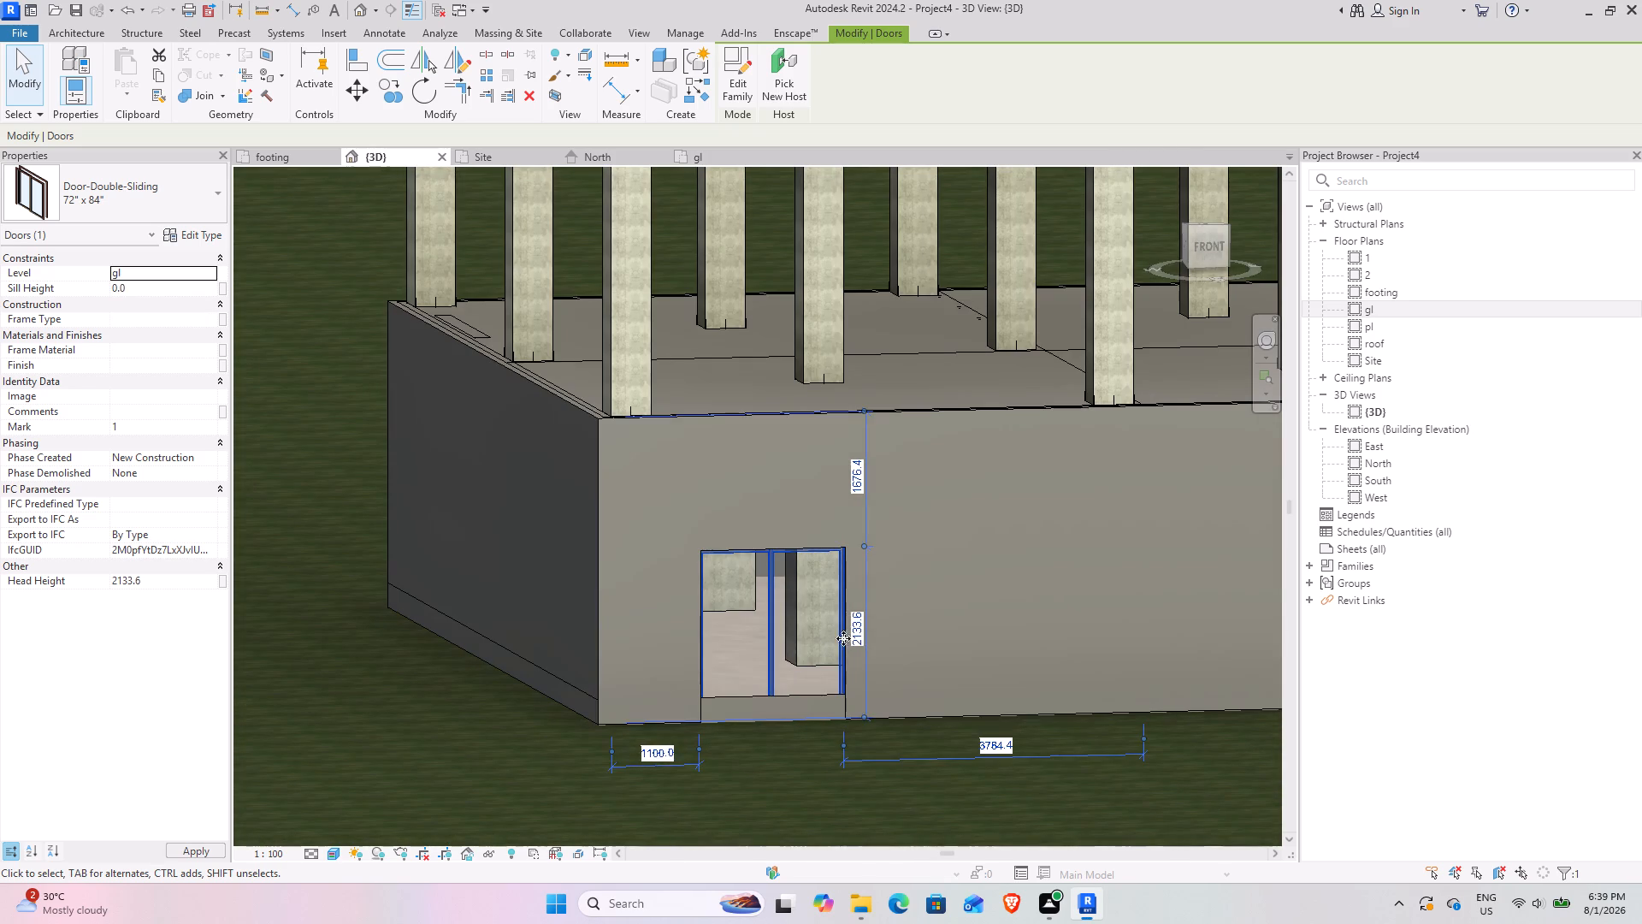
{"action": "middle_click_drag", "start_coordinate": [843, 638], "coordinate": [905, 542]}
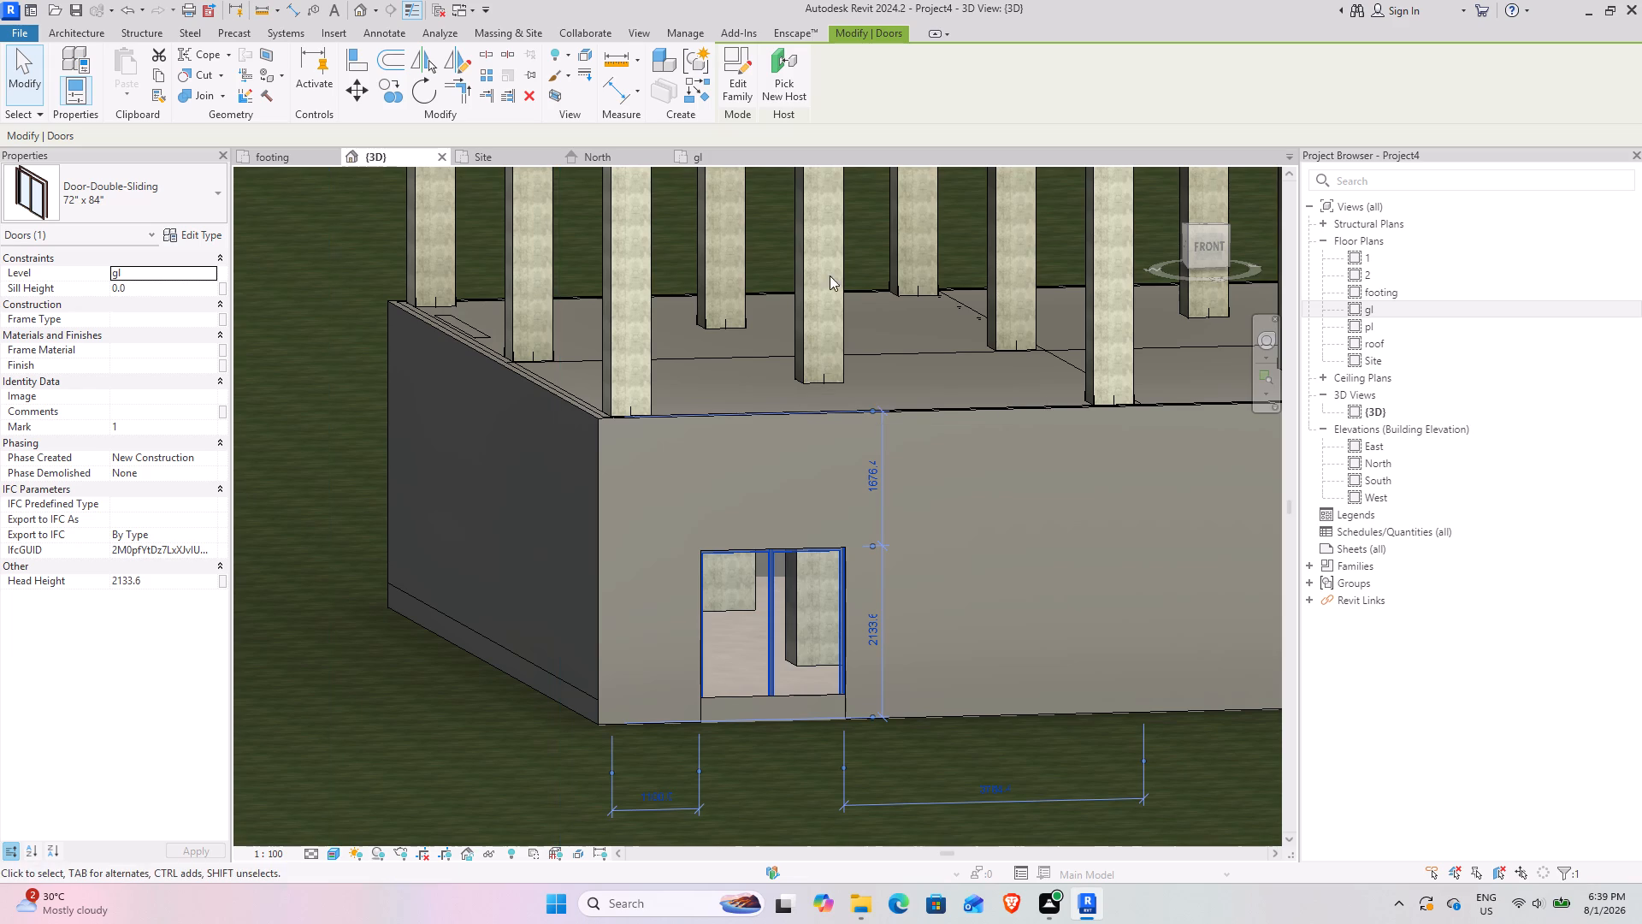
{"action": "scroll", "coordinate": [769, 607], "scroll_direction": "down", "scroll_amount": 4}
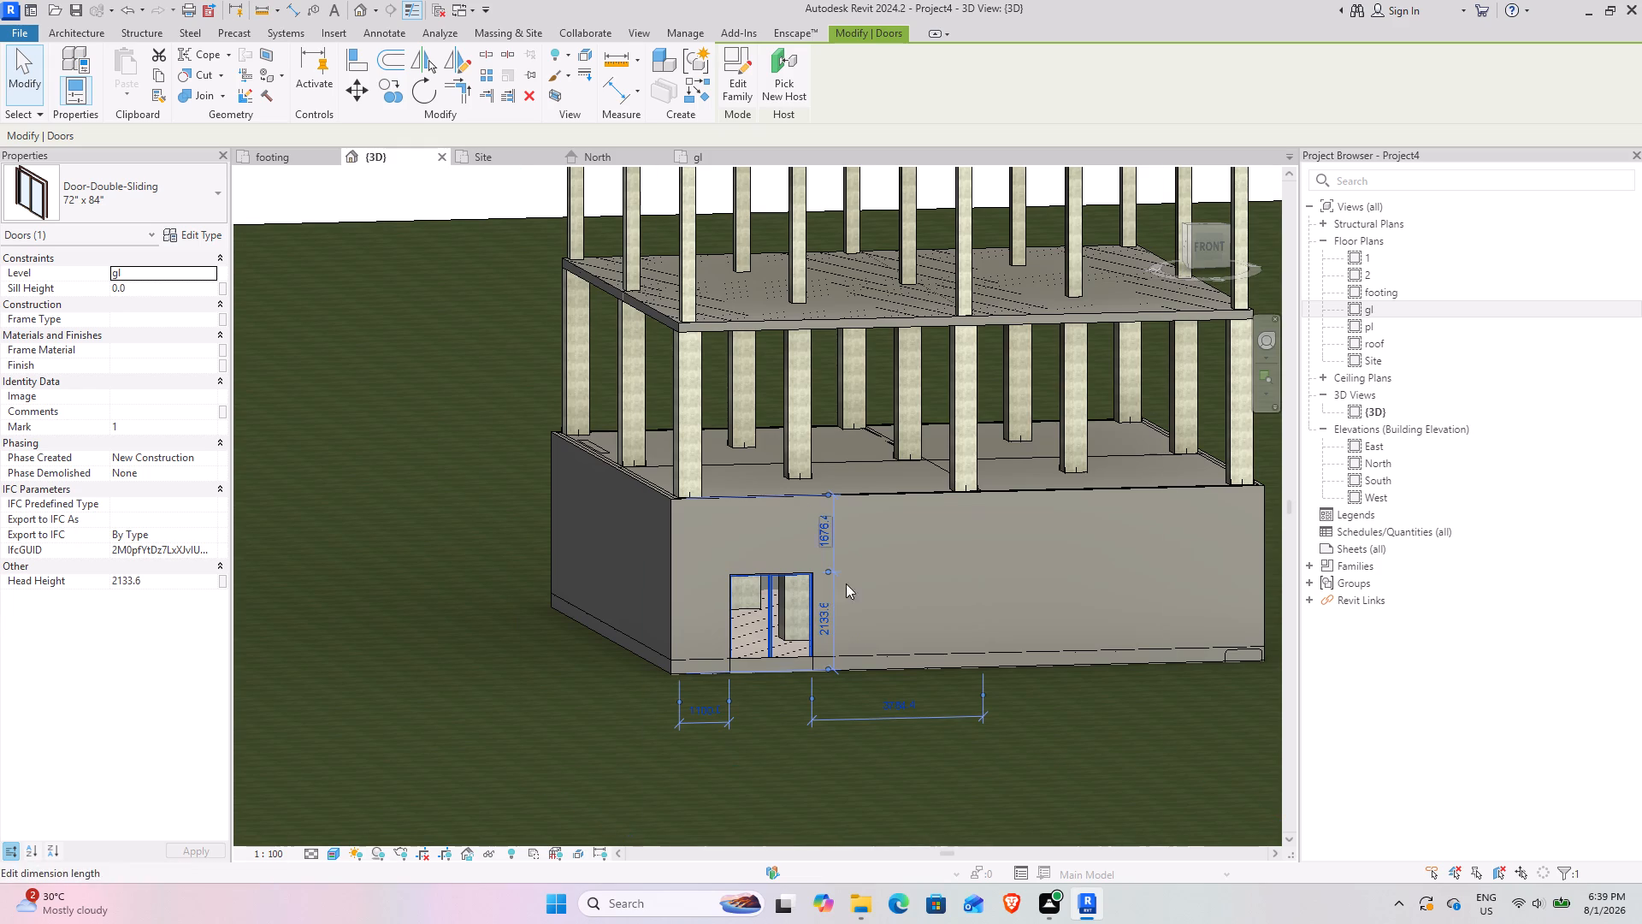
{"action": "key", "text": "Escape"}
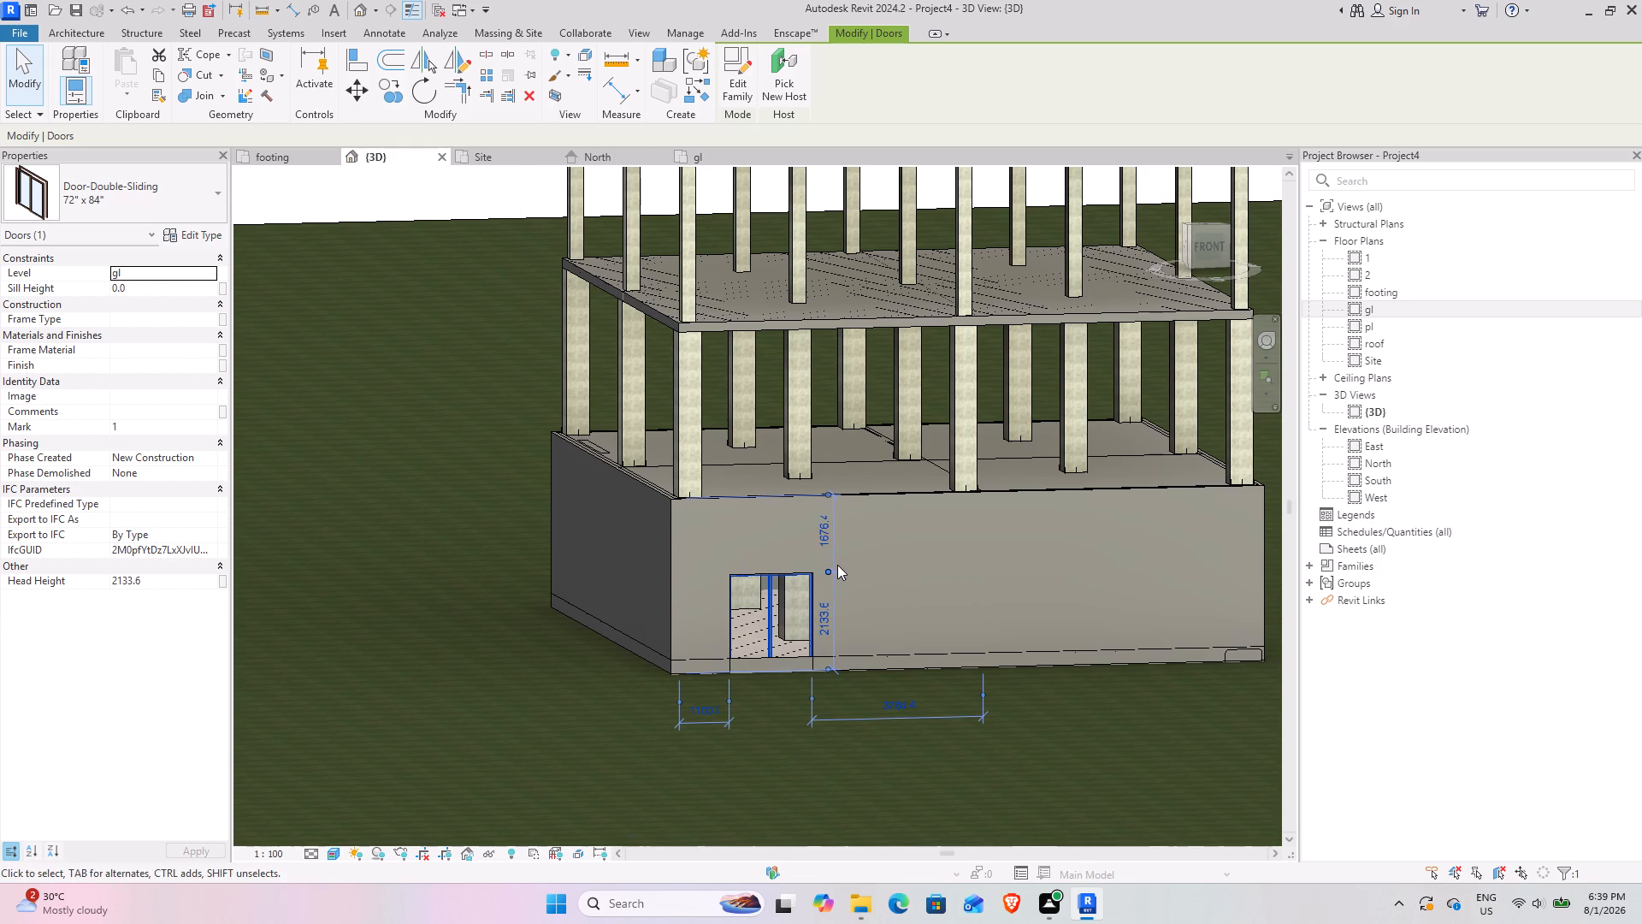
Delete both Generic - 200mm walls along the ground floor's front edge, including the one hosting the sliding door.
{"action": "left_click", "coordinate": [849, 491]}
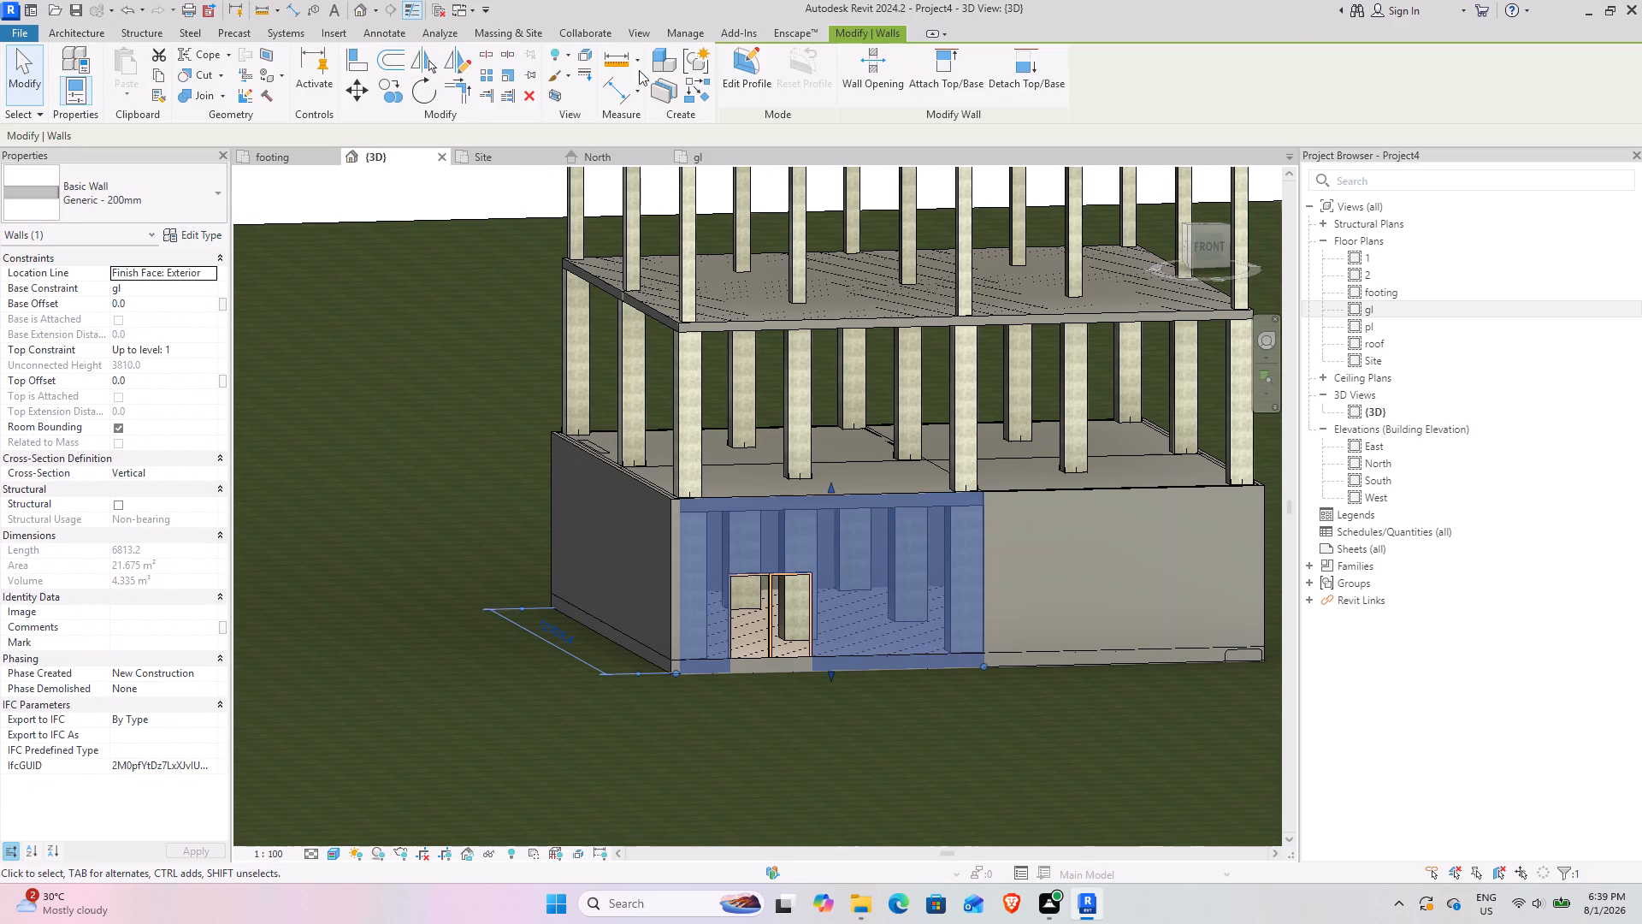
{"action": "left_click", "coordinate": [527, 94]}
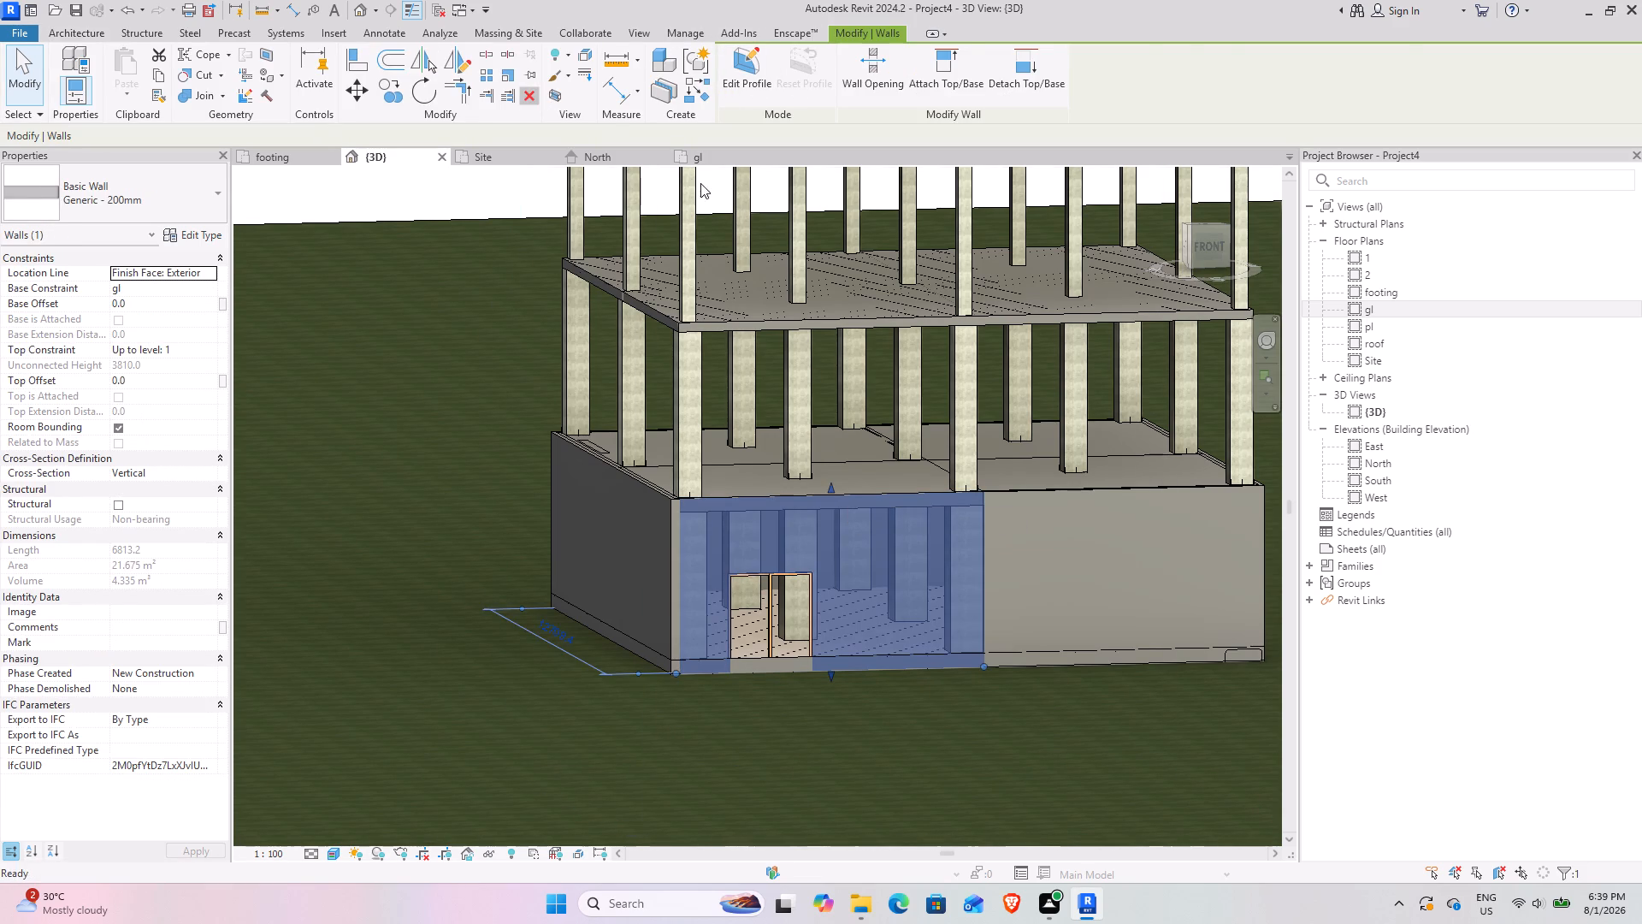
{"action": "left_click", "coordinate": [1066, 490]}
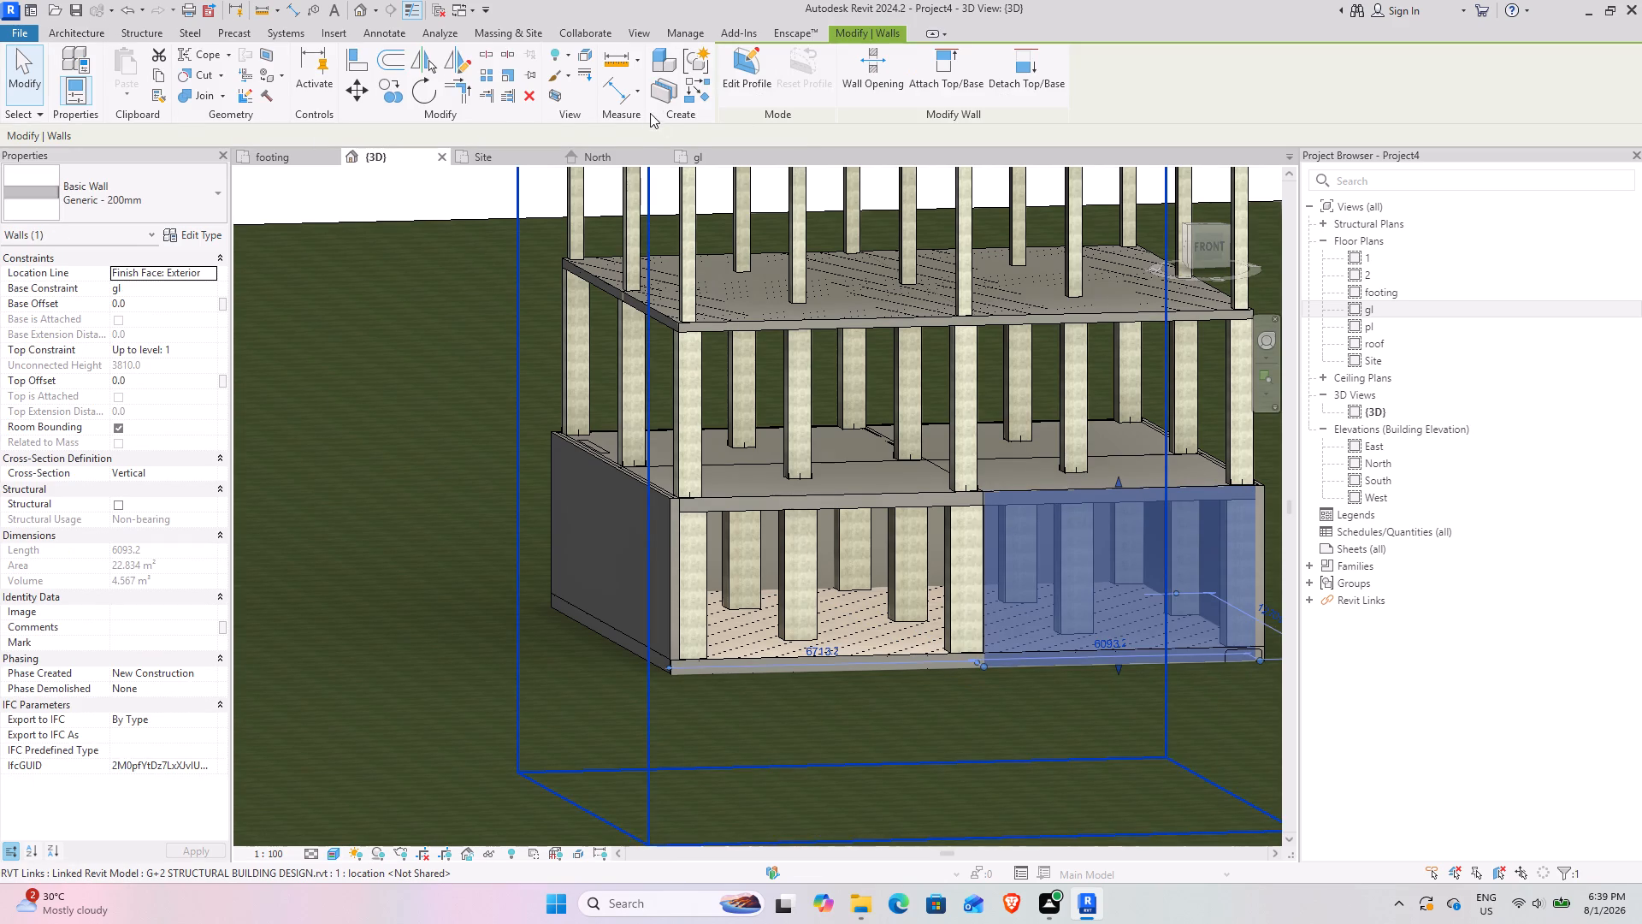
{"action": "left_click", "coordinate": [529, 104]}
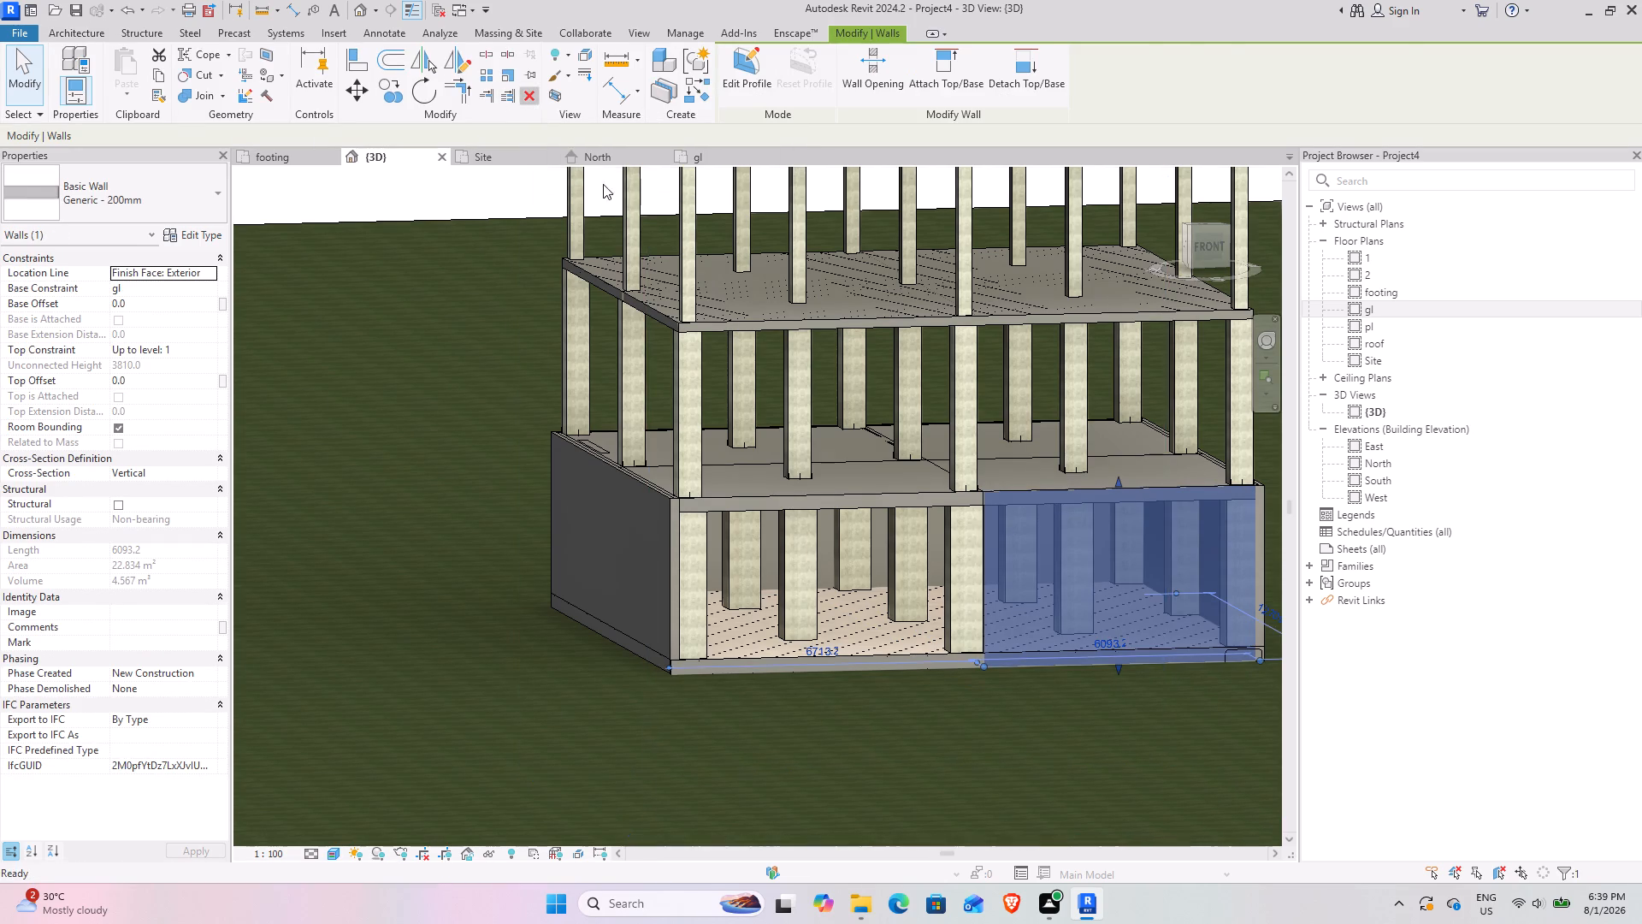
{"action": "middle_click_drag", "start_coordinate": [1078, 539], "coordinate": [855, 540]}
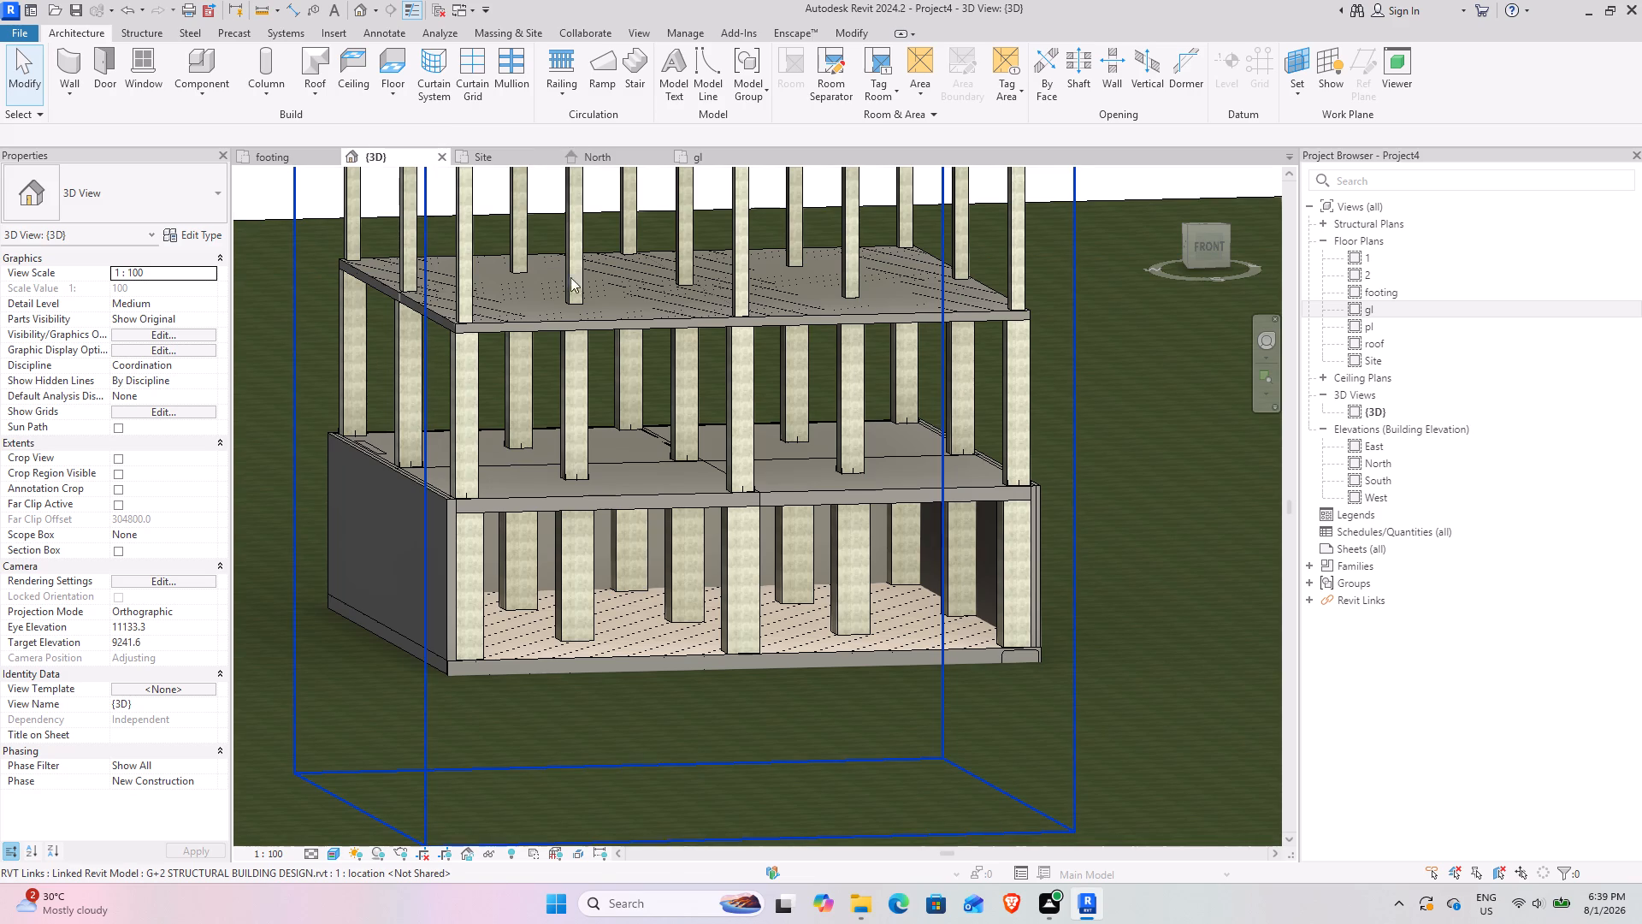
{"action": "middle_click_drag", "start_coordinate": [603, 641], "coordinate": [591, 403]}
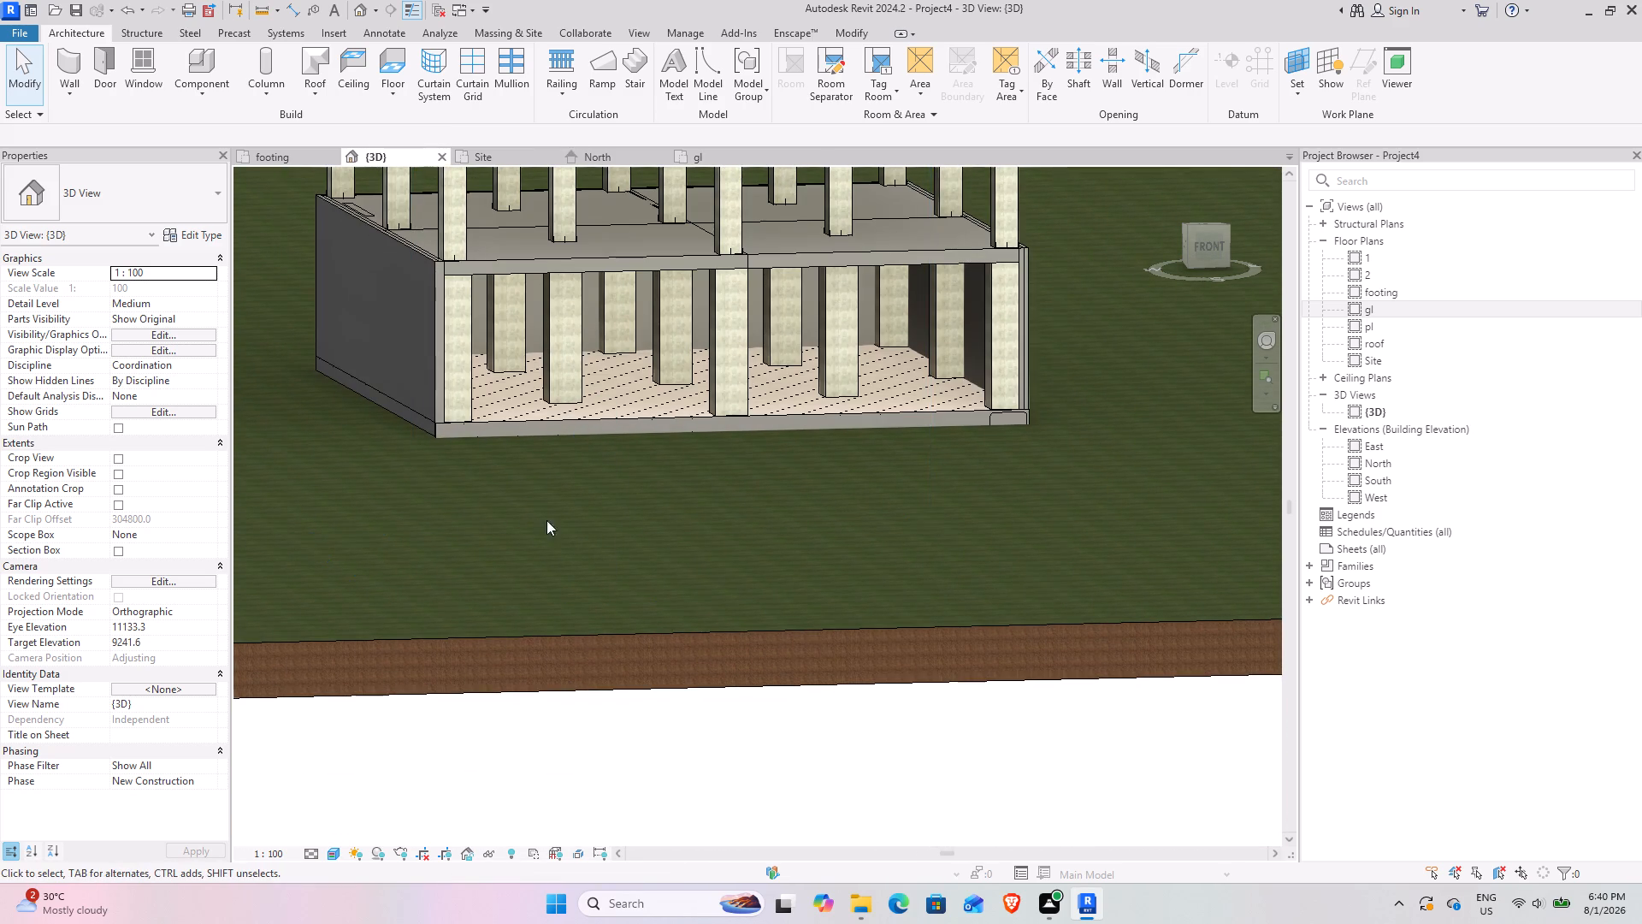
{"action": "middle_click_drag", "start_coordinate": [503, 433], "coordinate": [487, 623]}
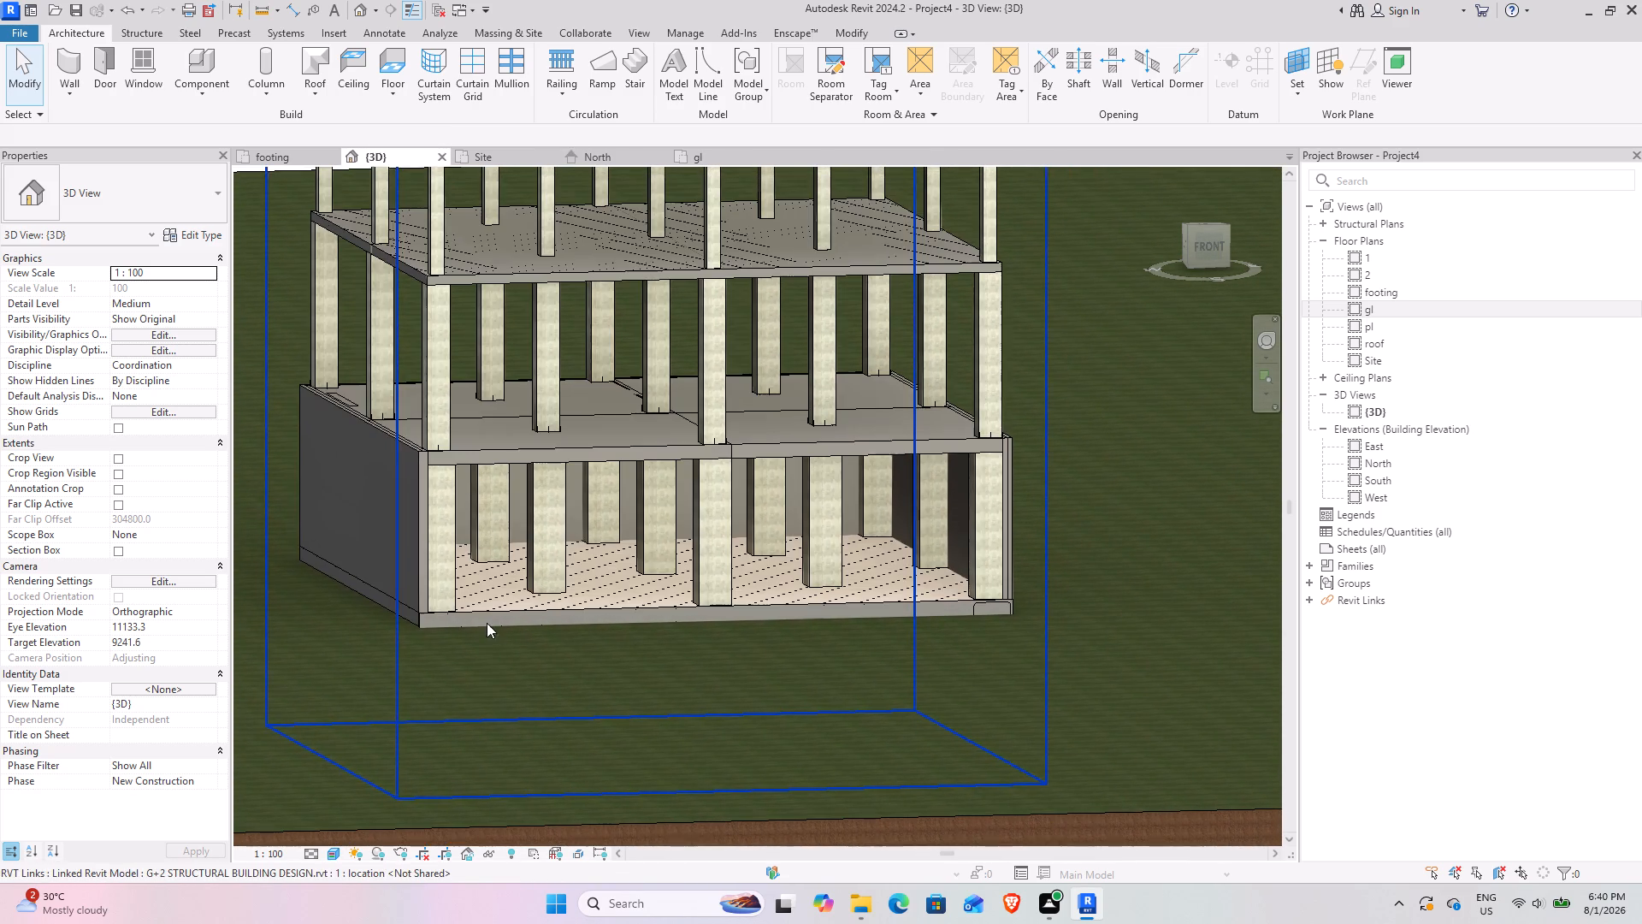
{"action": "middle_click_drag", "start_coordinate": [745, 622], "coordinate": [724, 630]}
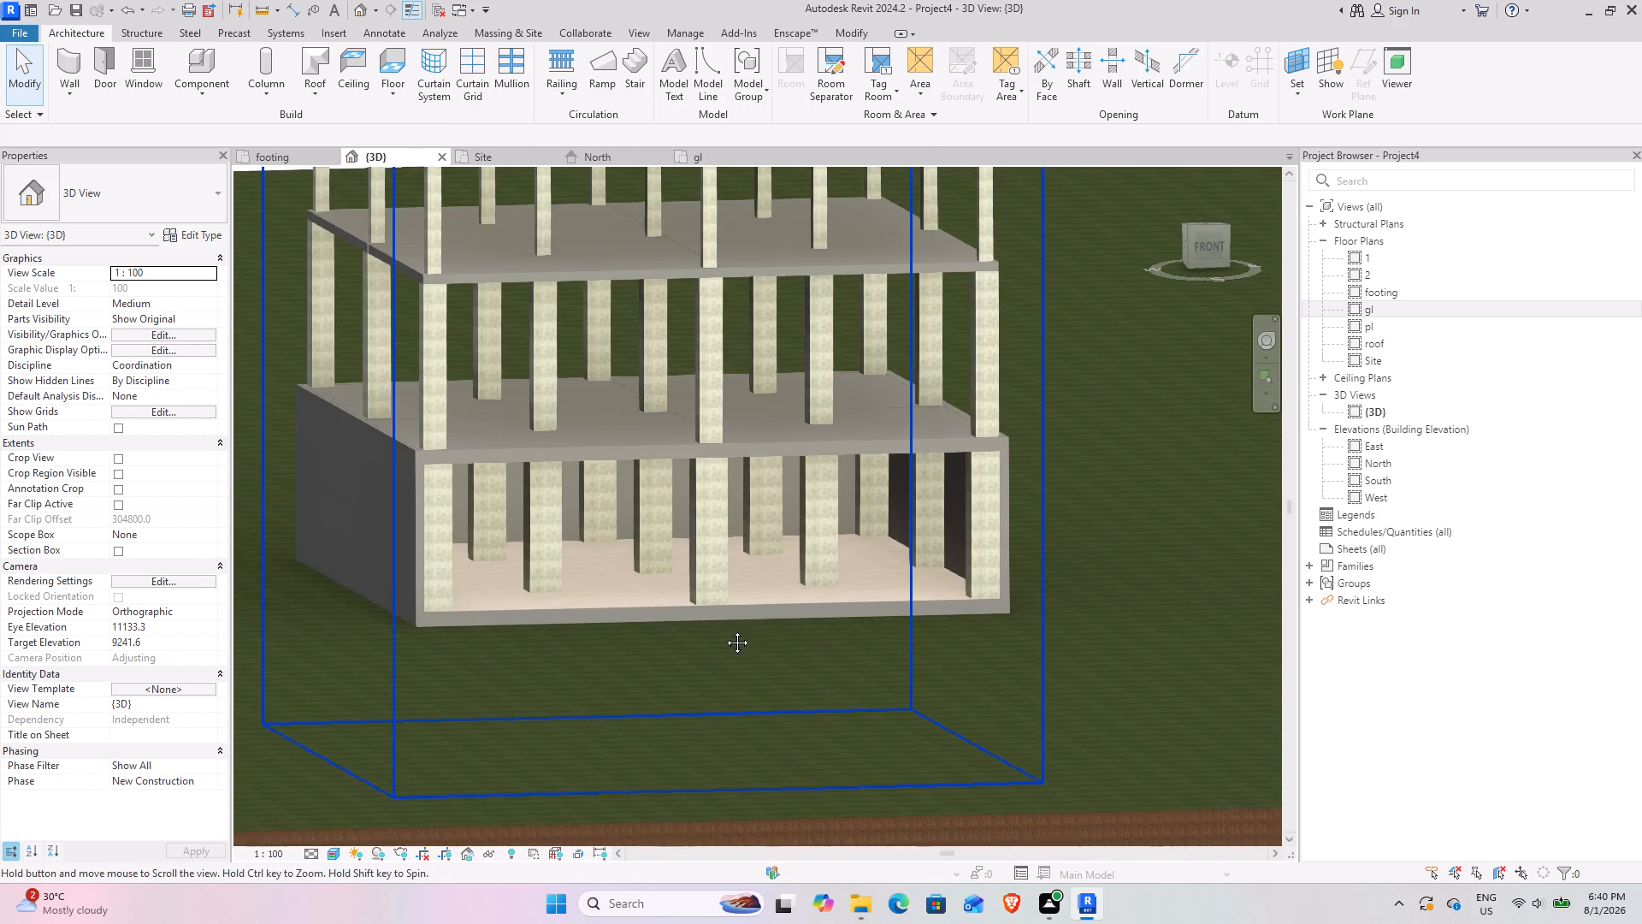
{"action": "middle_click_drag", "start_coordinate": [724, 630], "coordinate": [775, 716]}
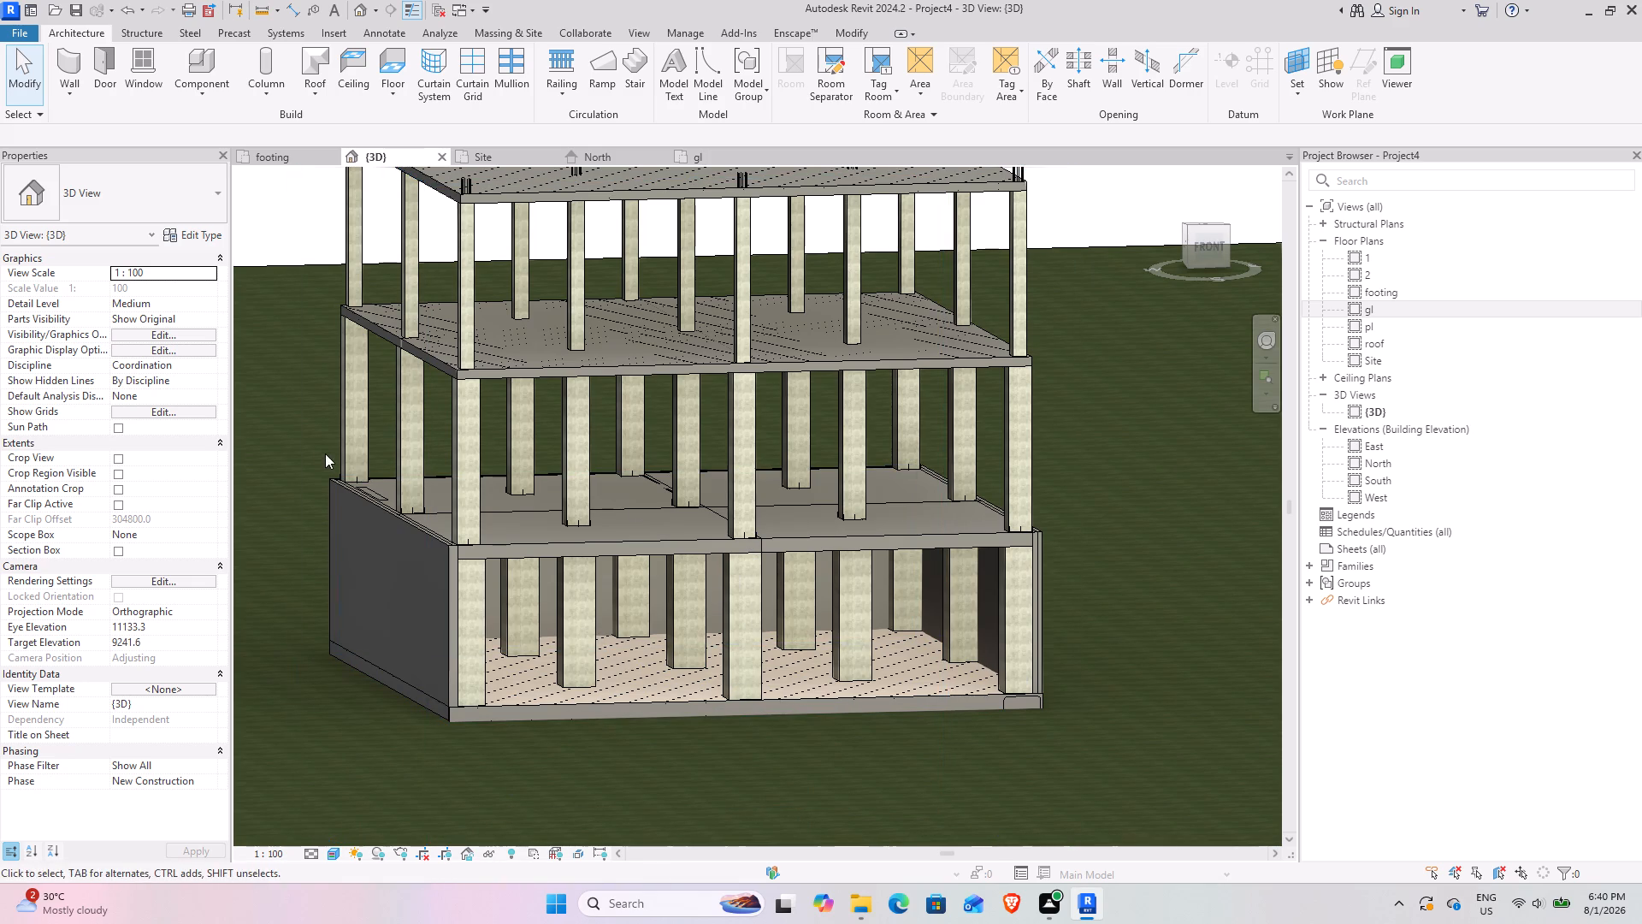
In the gl plan, draw a Curtain Wall up to level 1 along the full front slab edge, about 13106 mm long.
{"action": "left_click", "coordinate": [485, 63]}
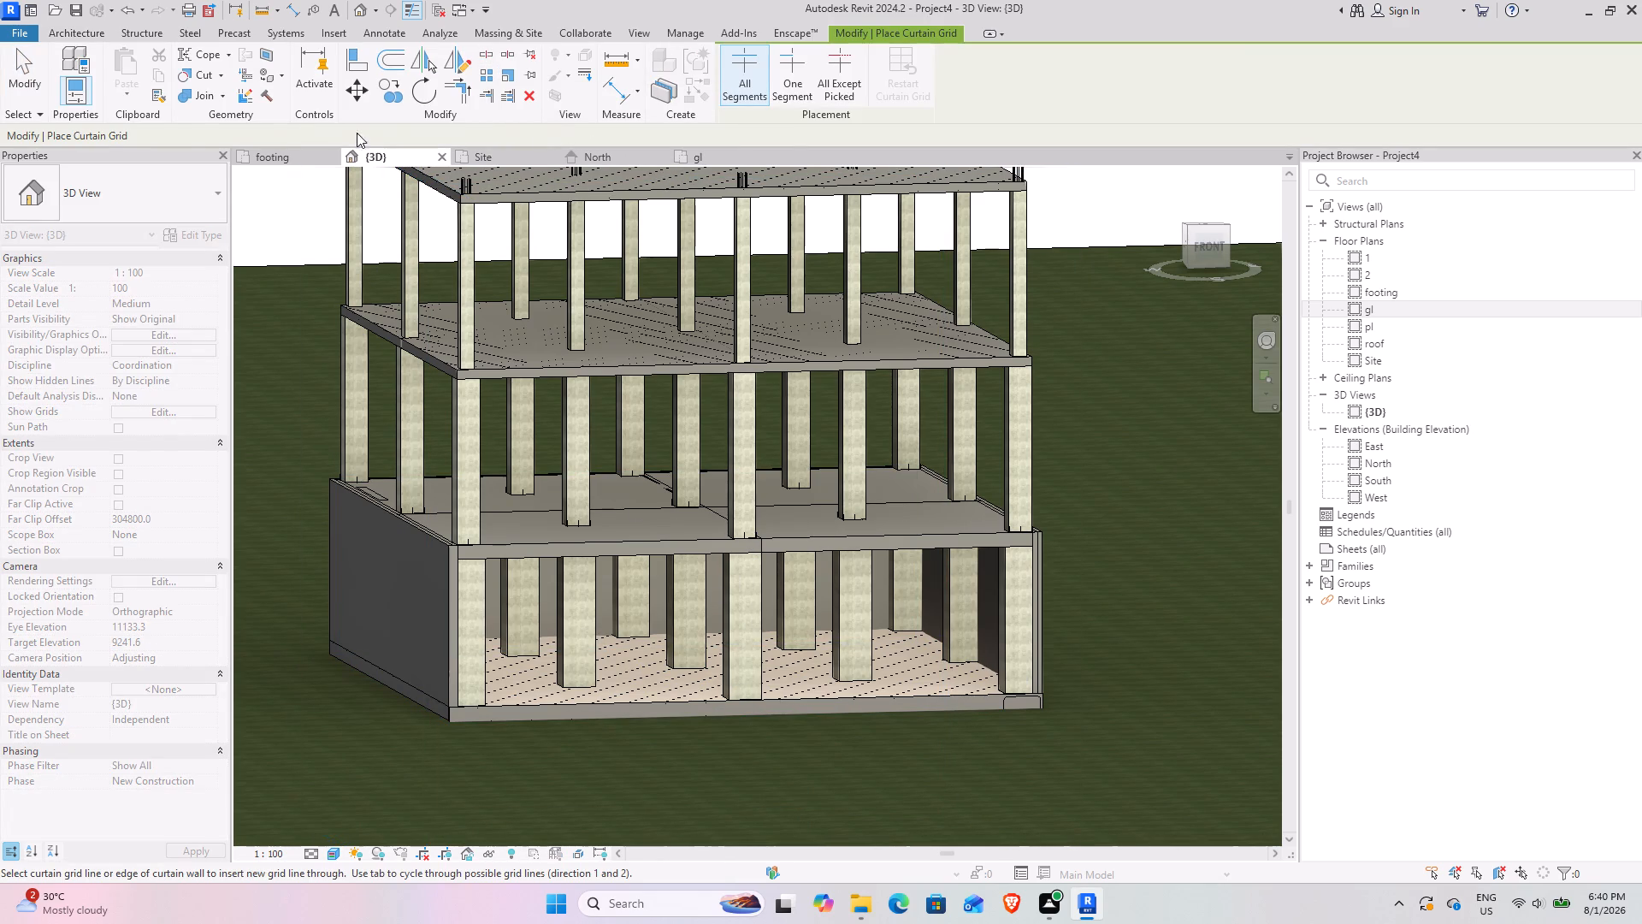
{"action": "left_click", "coordinate": [718, 159]}
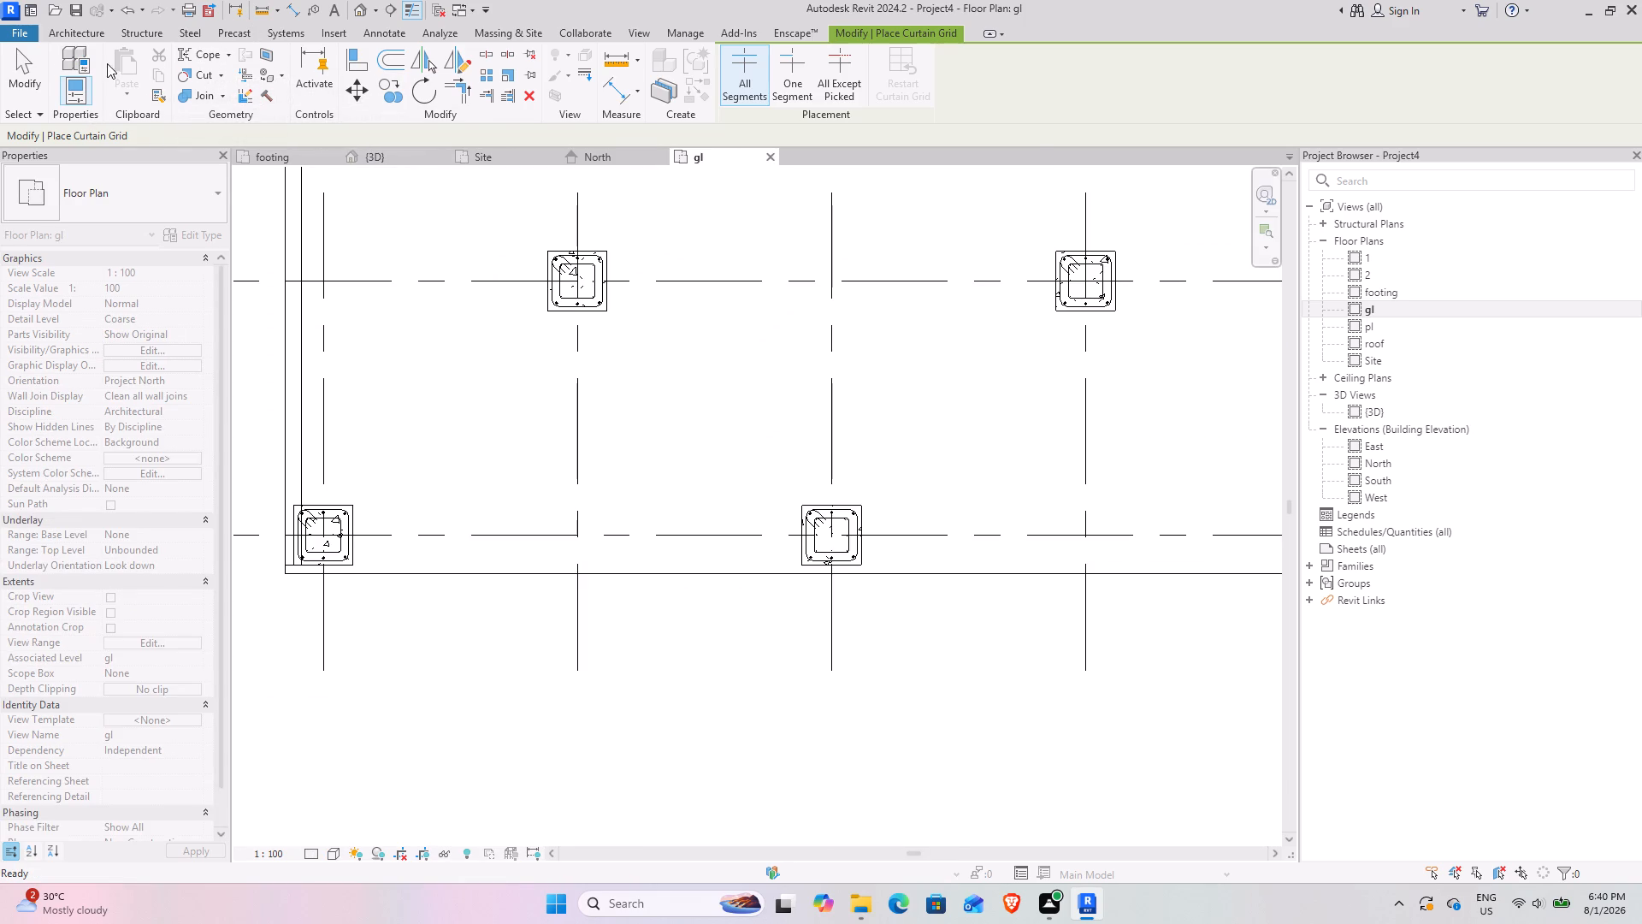
{"action": "left_click", "coordinate": [63, 33]}
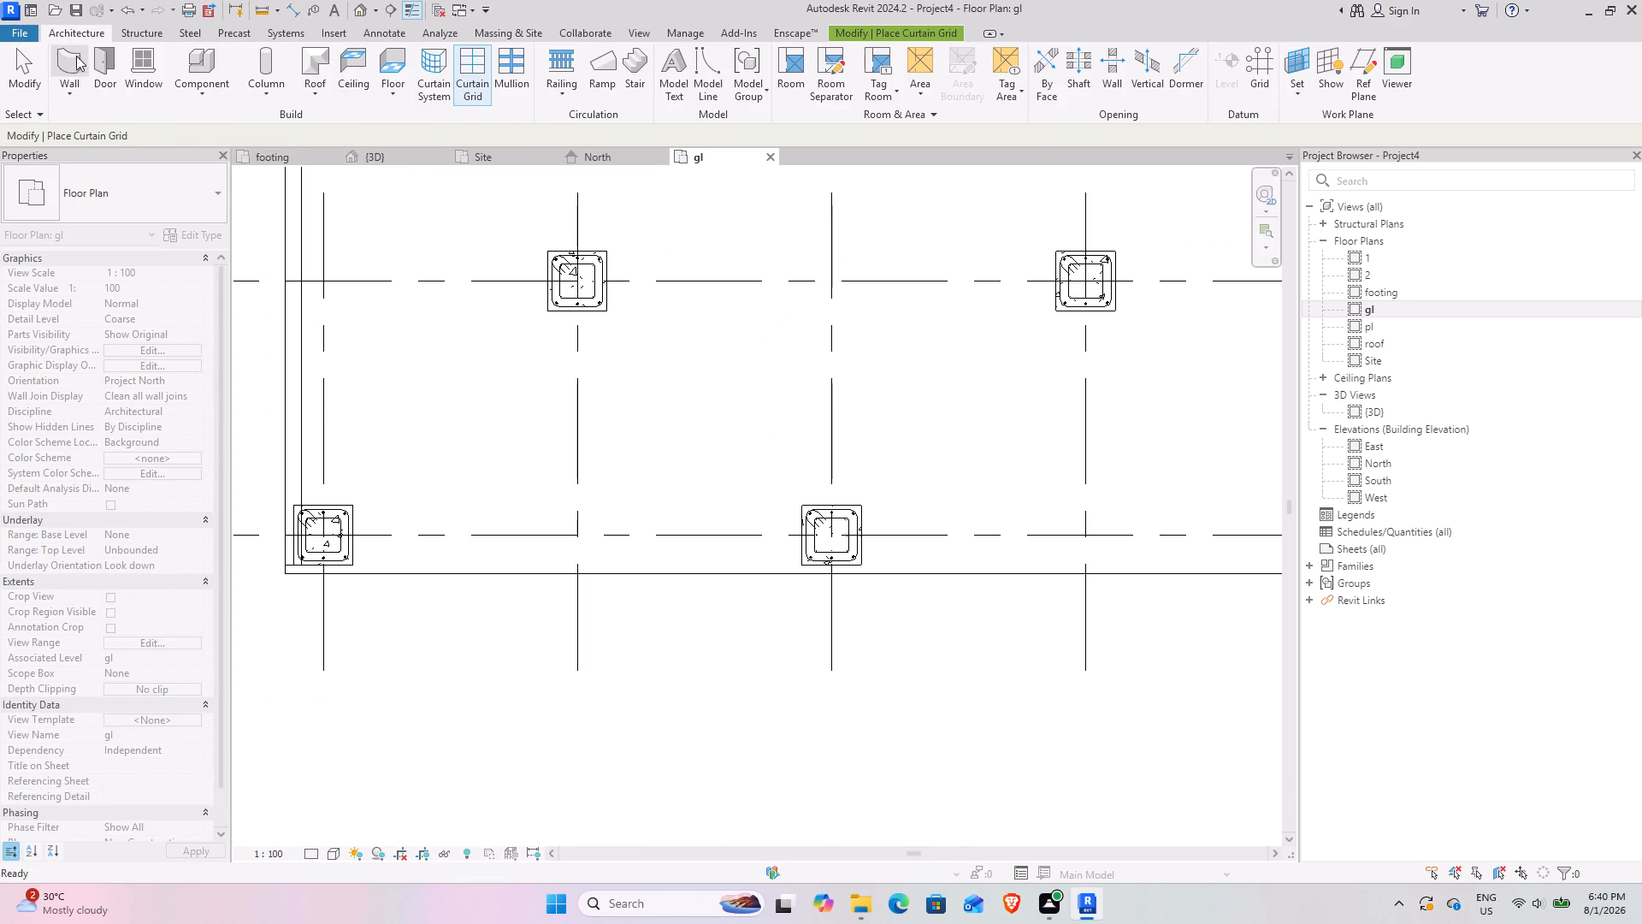
{"action": "left_click", "coordinate": [74, 60]}
{"action": "left_click", "coordinate": [142, 201]}
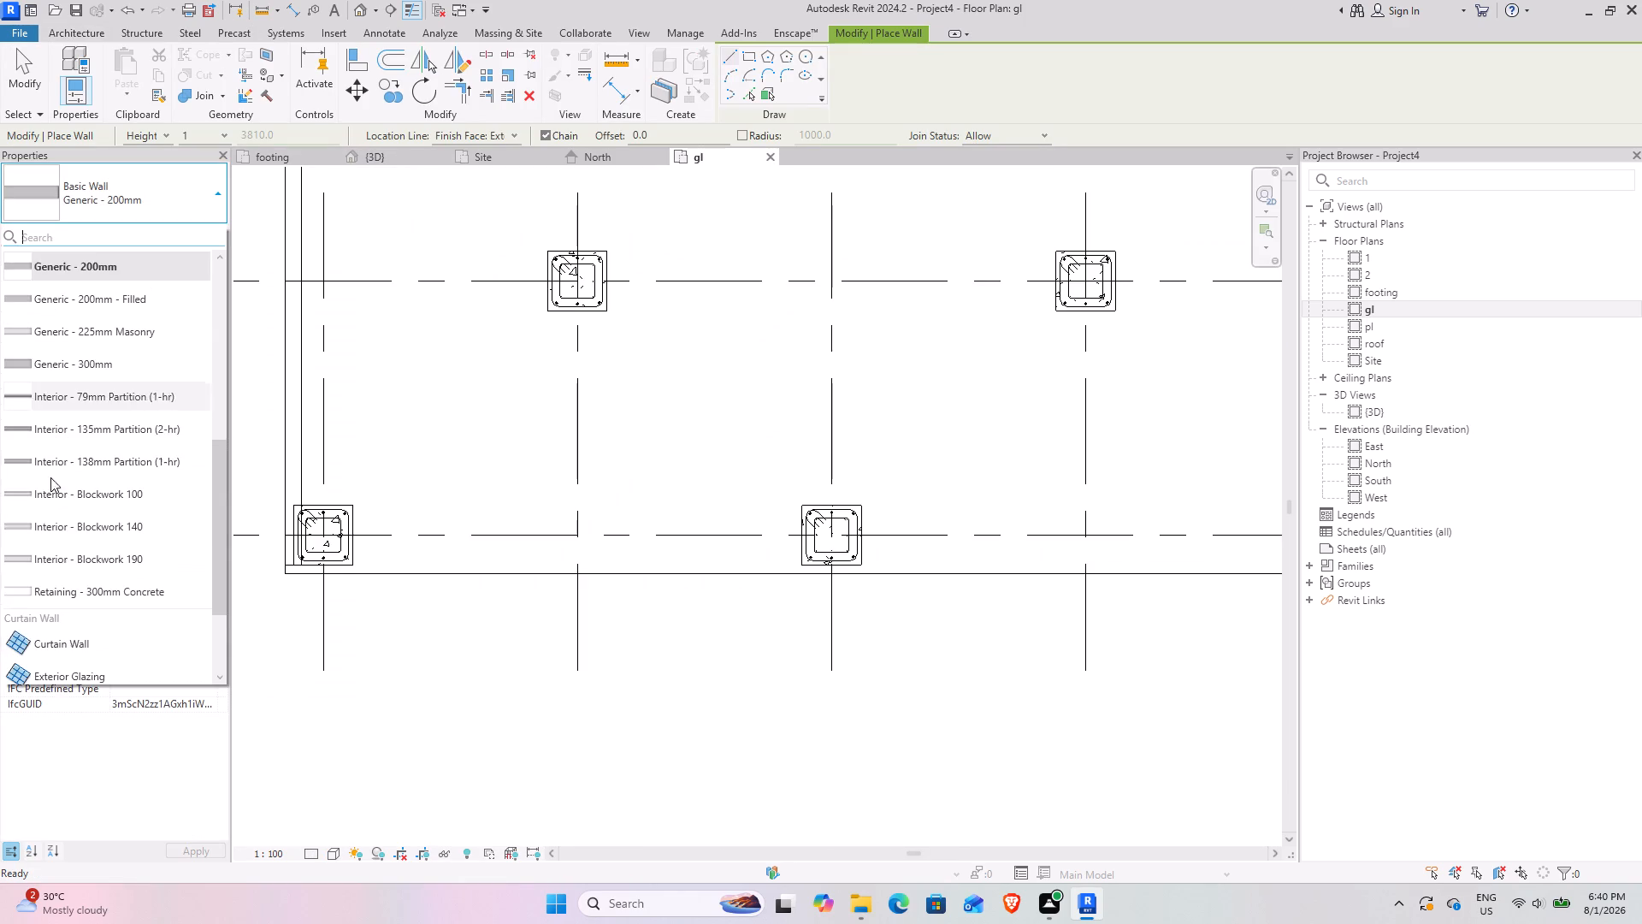
{"action": "scroll", "coordinate": [15, 613], "scroll_direction": "down", "scroll_amount": 1}
{"action": "left_click", "coordinate": [48, 545]}
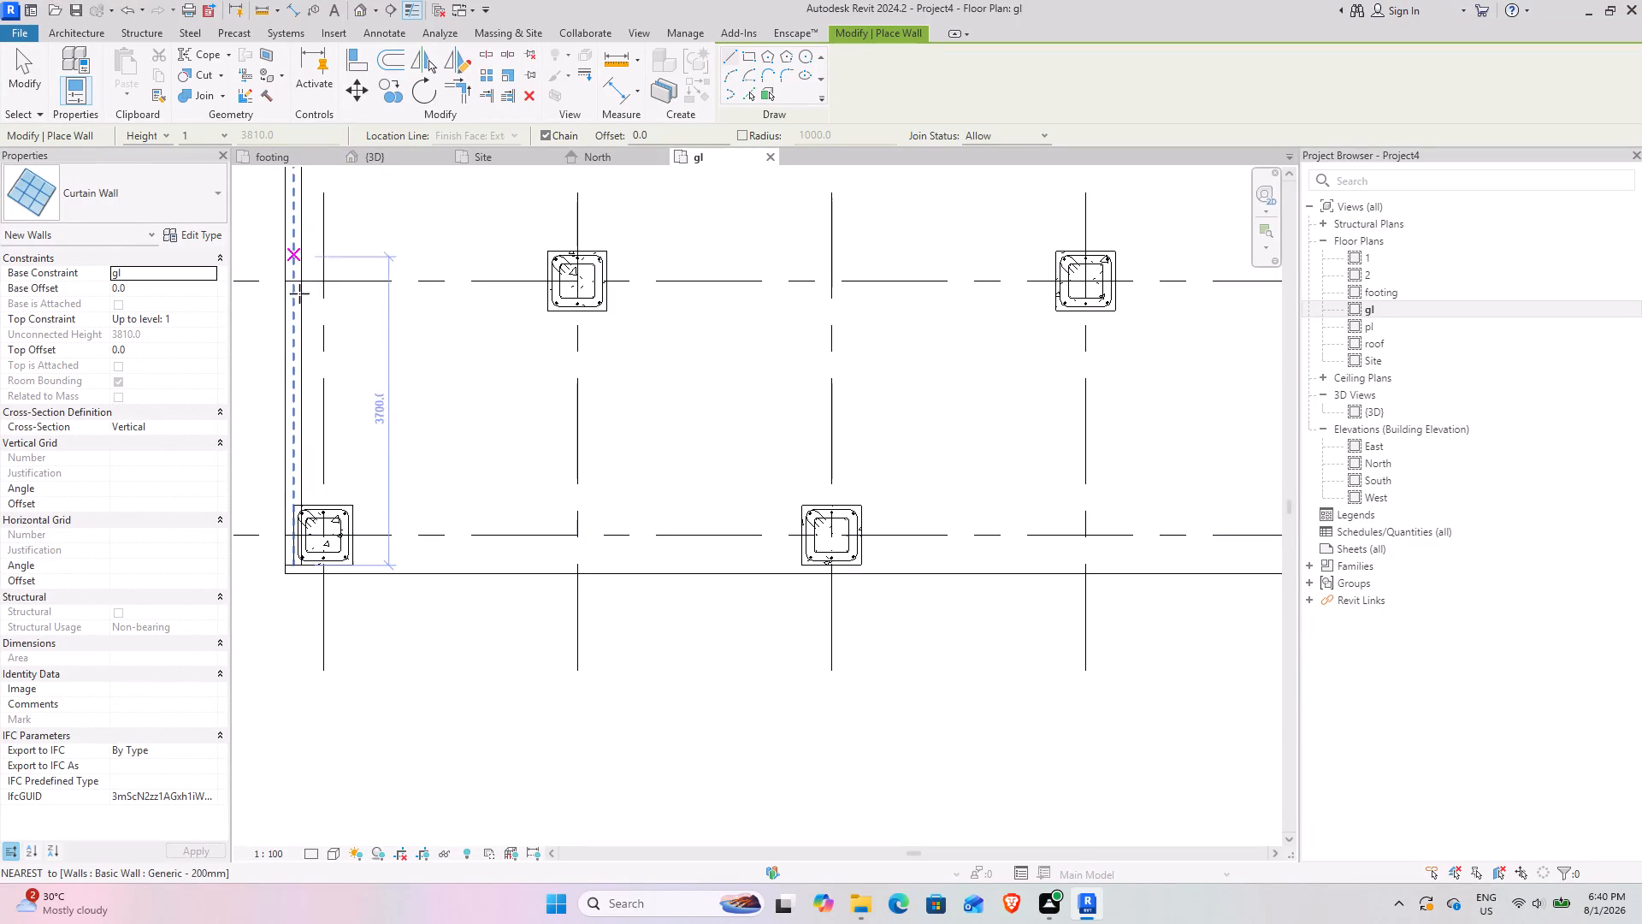
{"action": "scroll", "coordinate": [286, 576], "scroll_direction": "up", "scroll_amount": 3}
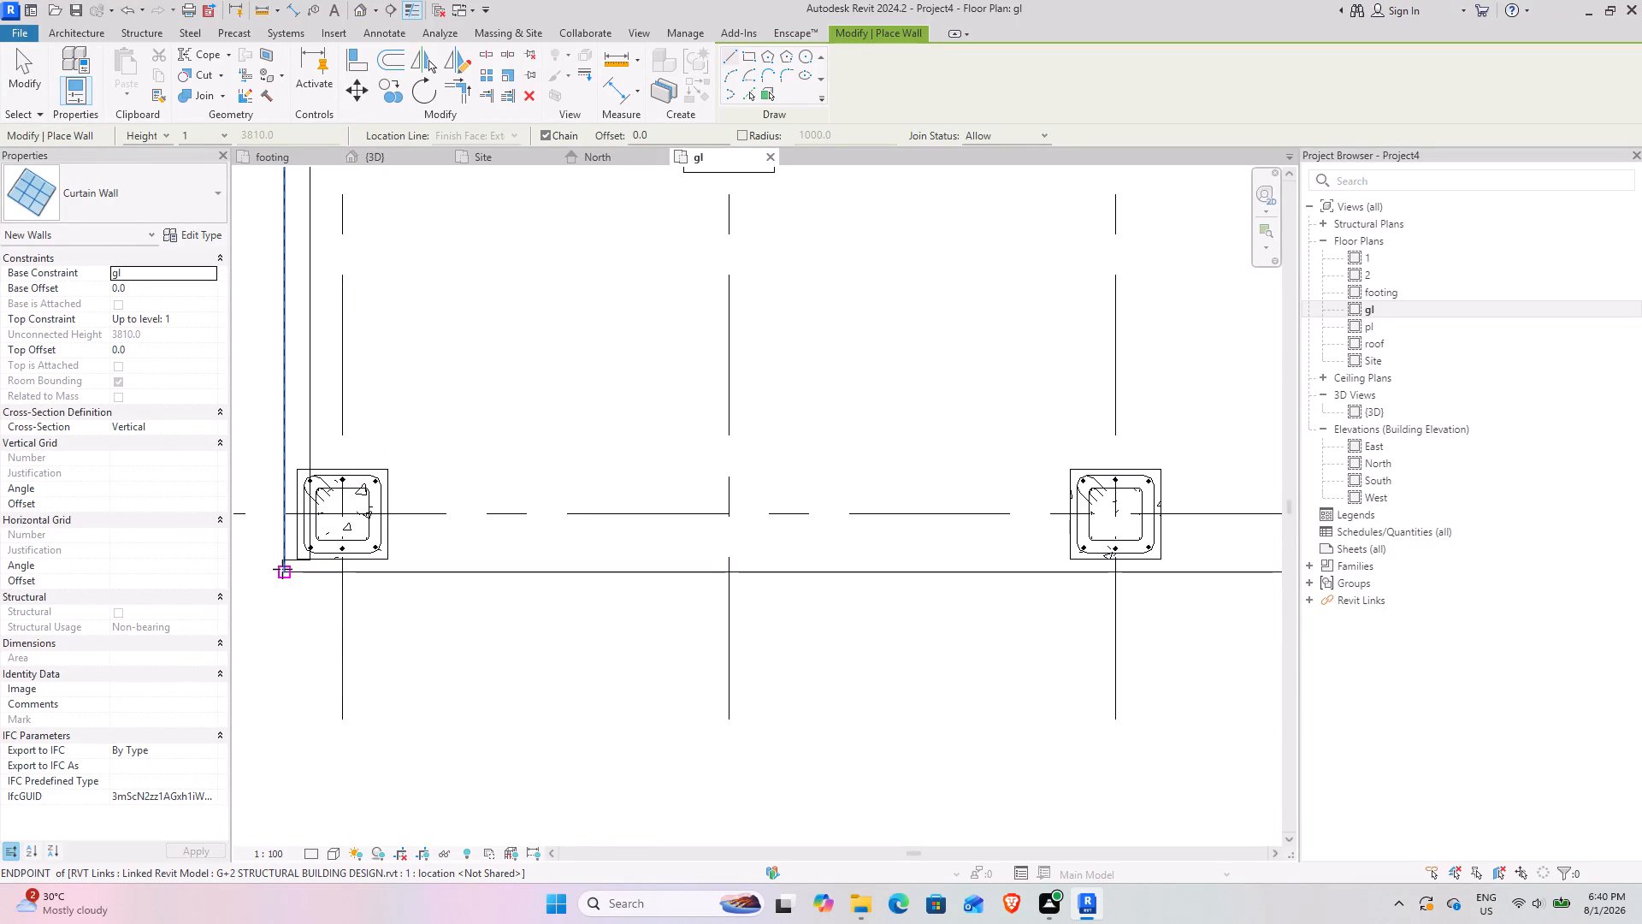
{"action": "left_click", "coordinate": [282, 569]}
{"action": "scroll", "coordinate": [847, 581], "scroll_direction": "down", "scroll_amount": 4}
{"action": "middle_click_drag", "start_coordinate": [948, 583], "coordinate": [913, 583]}
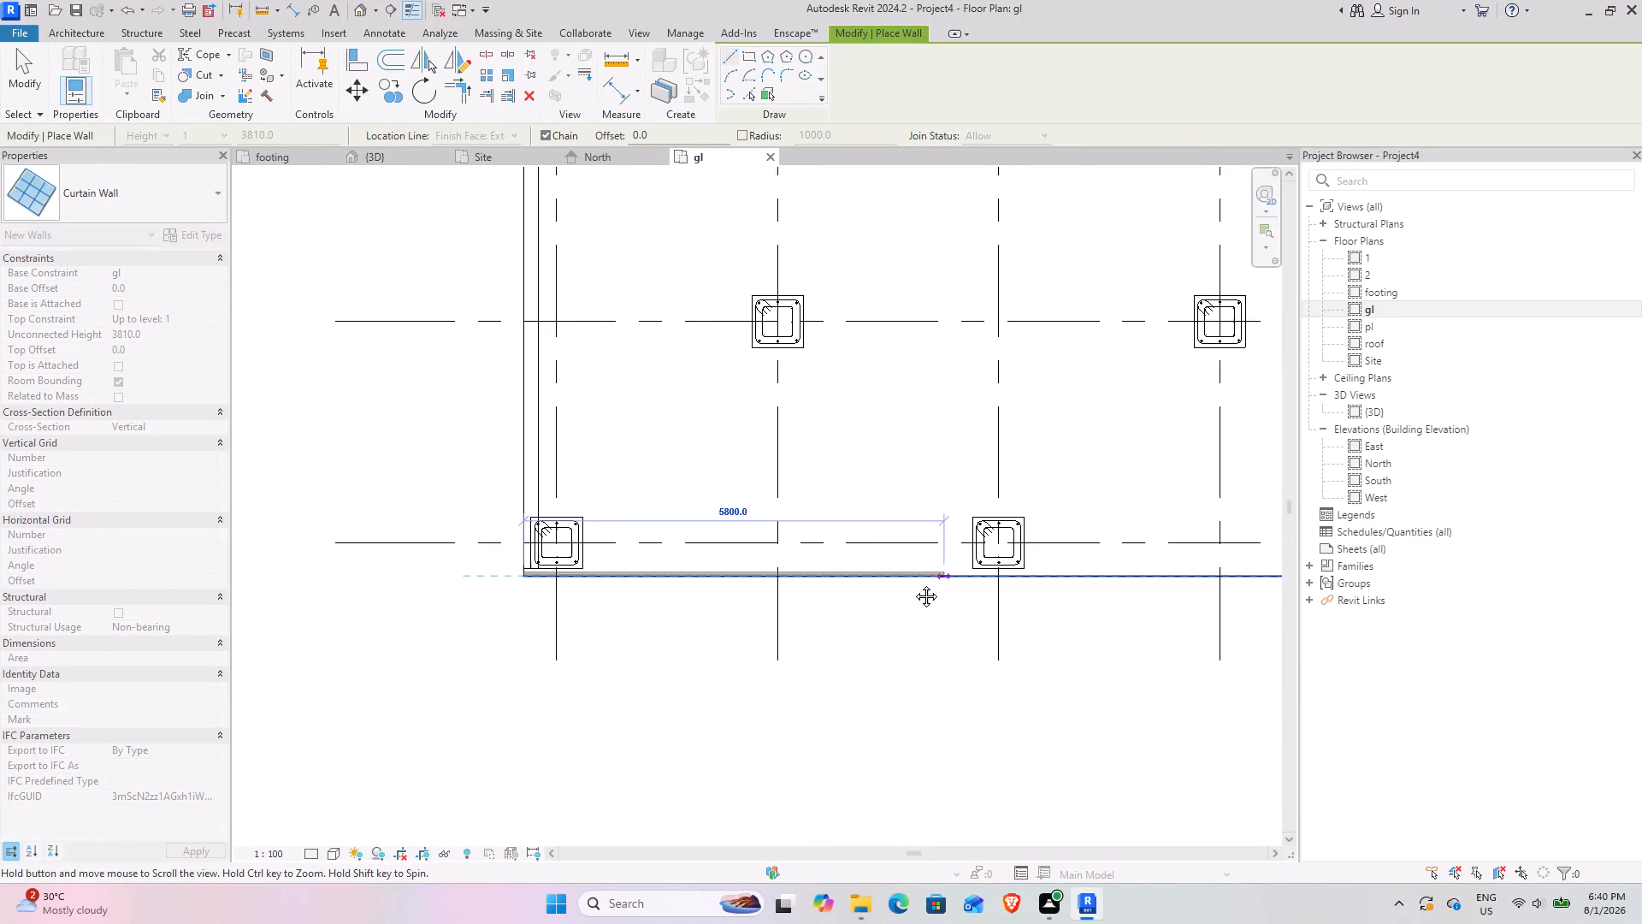
{"action": "middle_click_drag", "start_coordinate": [913, 583], "coordinate": [410, 524]}
{"action": "scroll", "coordinate": [942, 524], "scroll_direction": "up", "scroll_amount": 8}
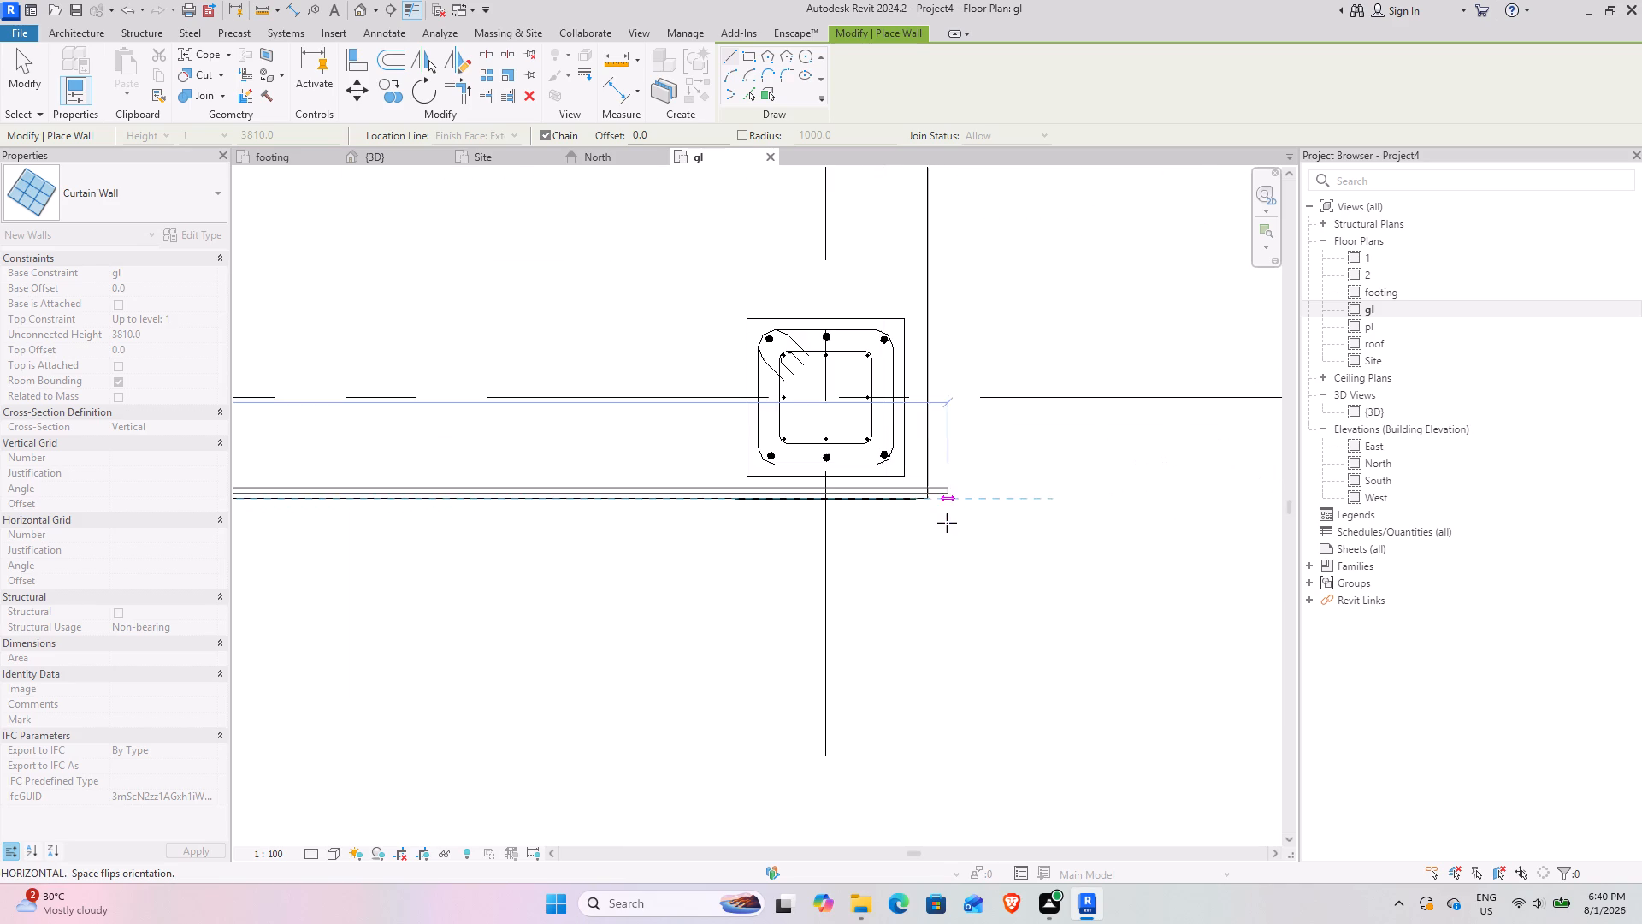
{"action": "left_click", "coordinate": [928, 494]}
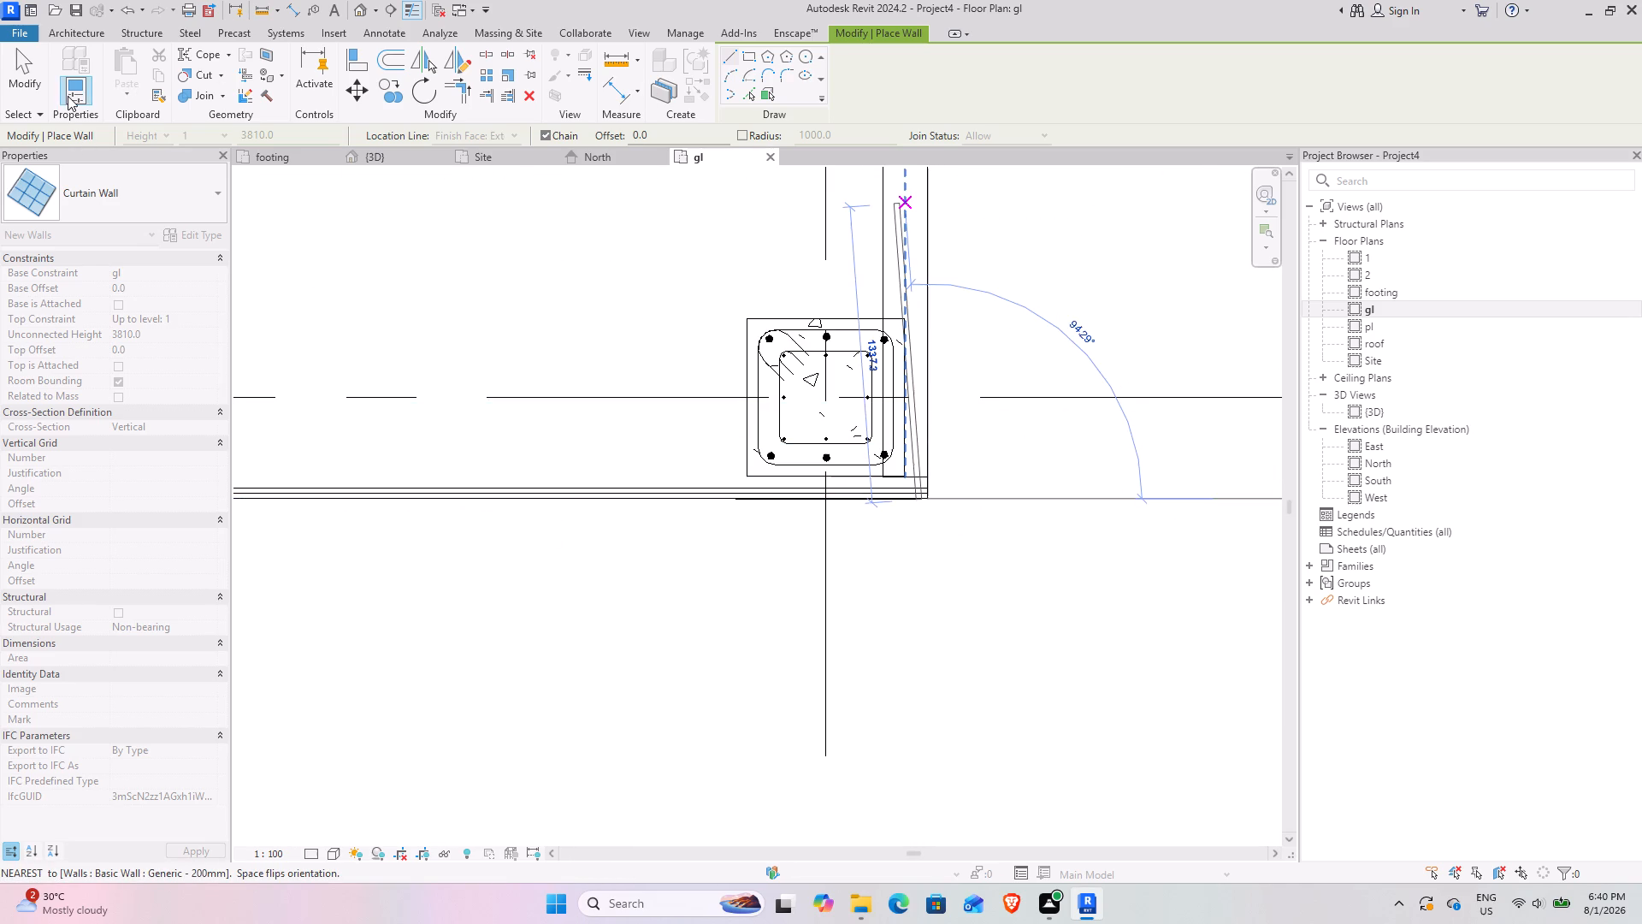
{"action": "left_click", "coordinate": [31, 72]}
Examine the new front curtain wall in the 3D view, and check its constraints and grid properties from the gl plan.
{"action": "scroll", "coordinate": [764, 483], "scroll_direction": "down", "scroll_amount": 4}
{"action": "middle_click_drag", "start_coordinate": [492, 496], "coordinate": [980, 547]}
{"action": "left_click", "coordinate": [382, 151]}
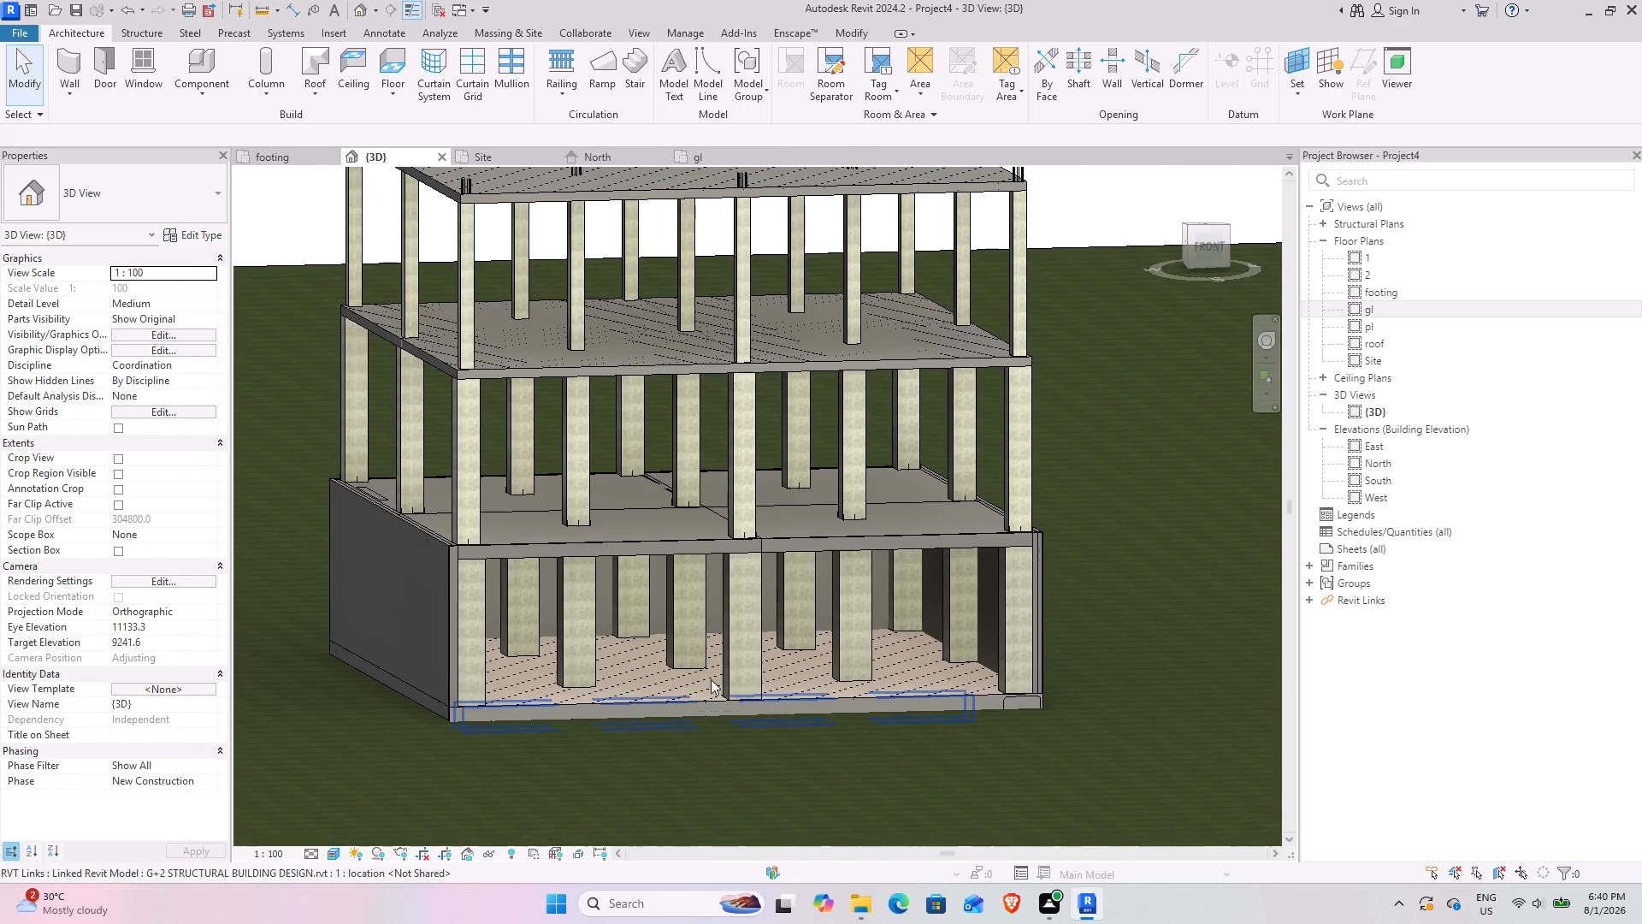
{"action": "middle_click_drag", "start_coordinate": [655, 720], "coordinate": [621, 694], "text": "shift"}
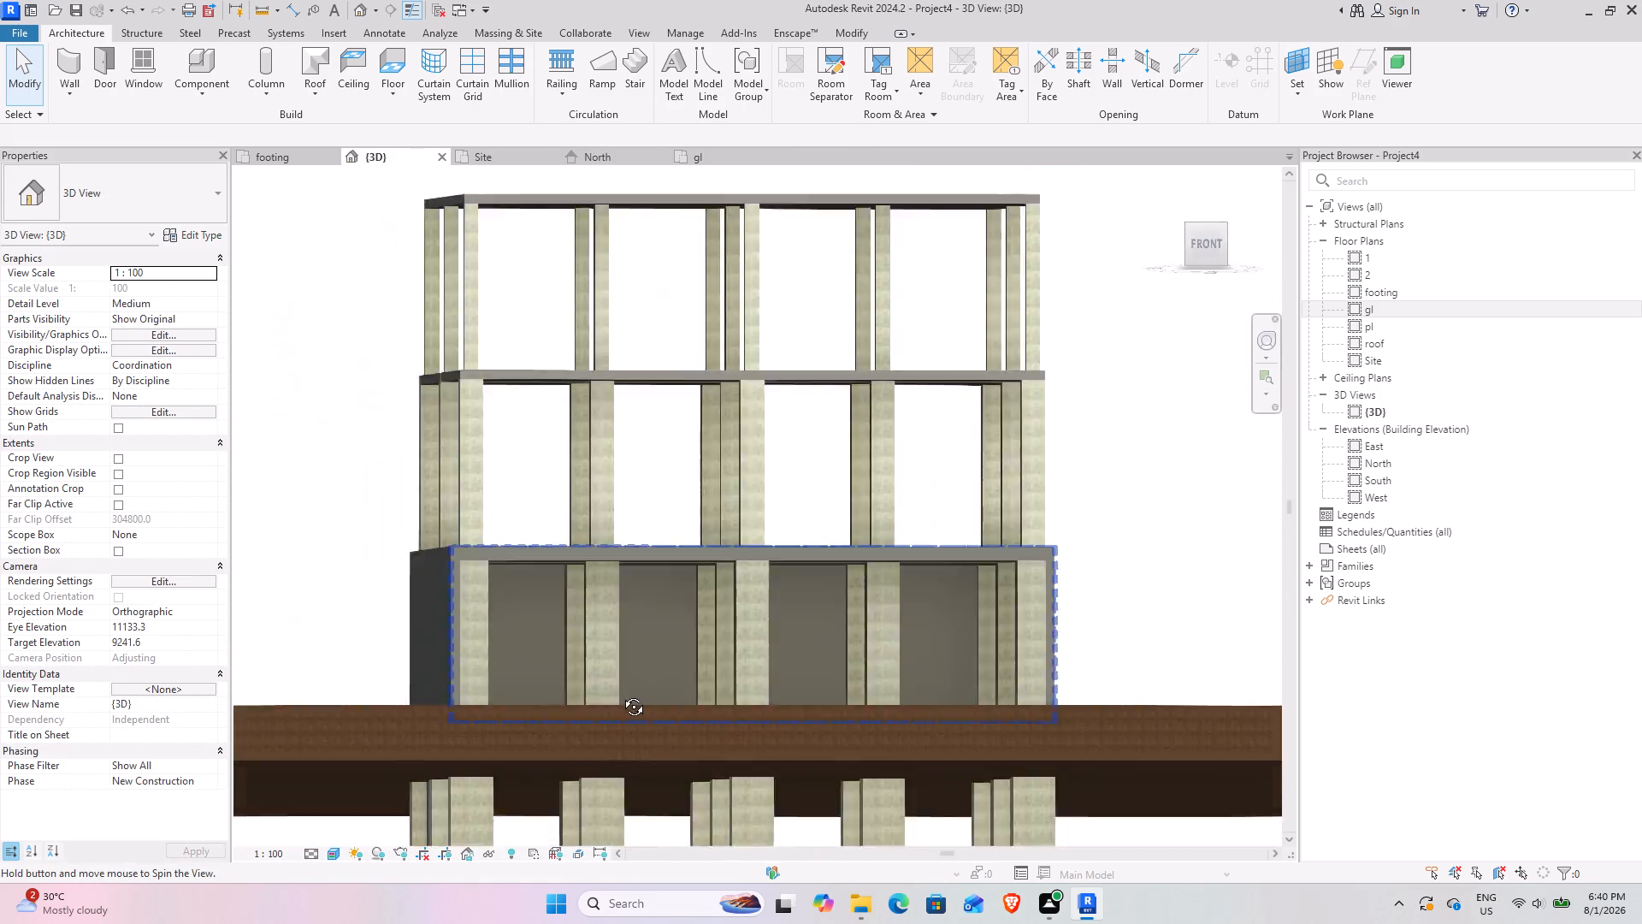
{"action": "middle_click_drag", "start_coordinate": [621, 694], "coordinate": [569, 785], "text": "shift"}
{"action": "scroll", "coordinate": [623, 675], "scroll_direction": "up", "scroll_amount": 4}
{"action": "middle_click_drag", "start_coordinate": [704, 697], "coordinate": [896, 583], "text": "shift"}
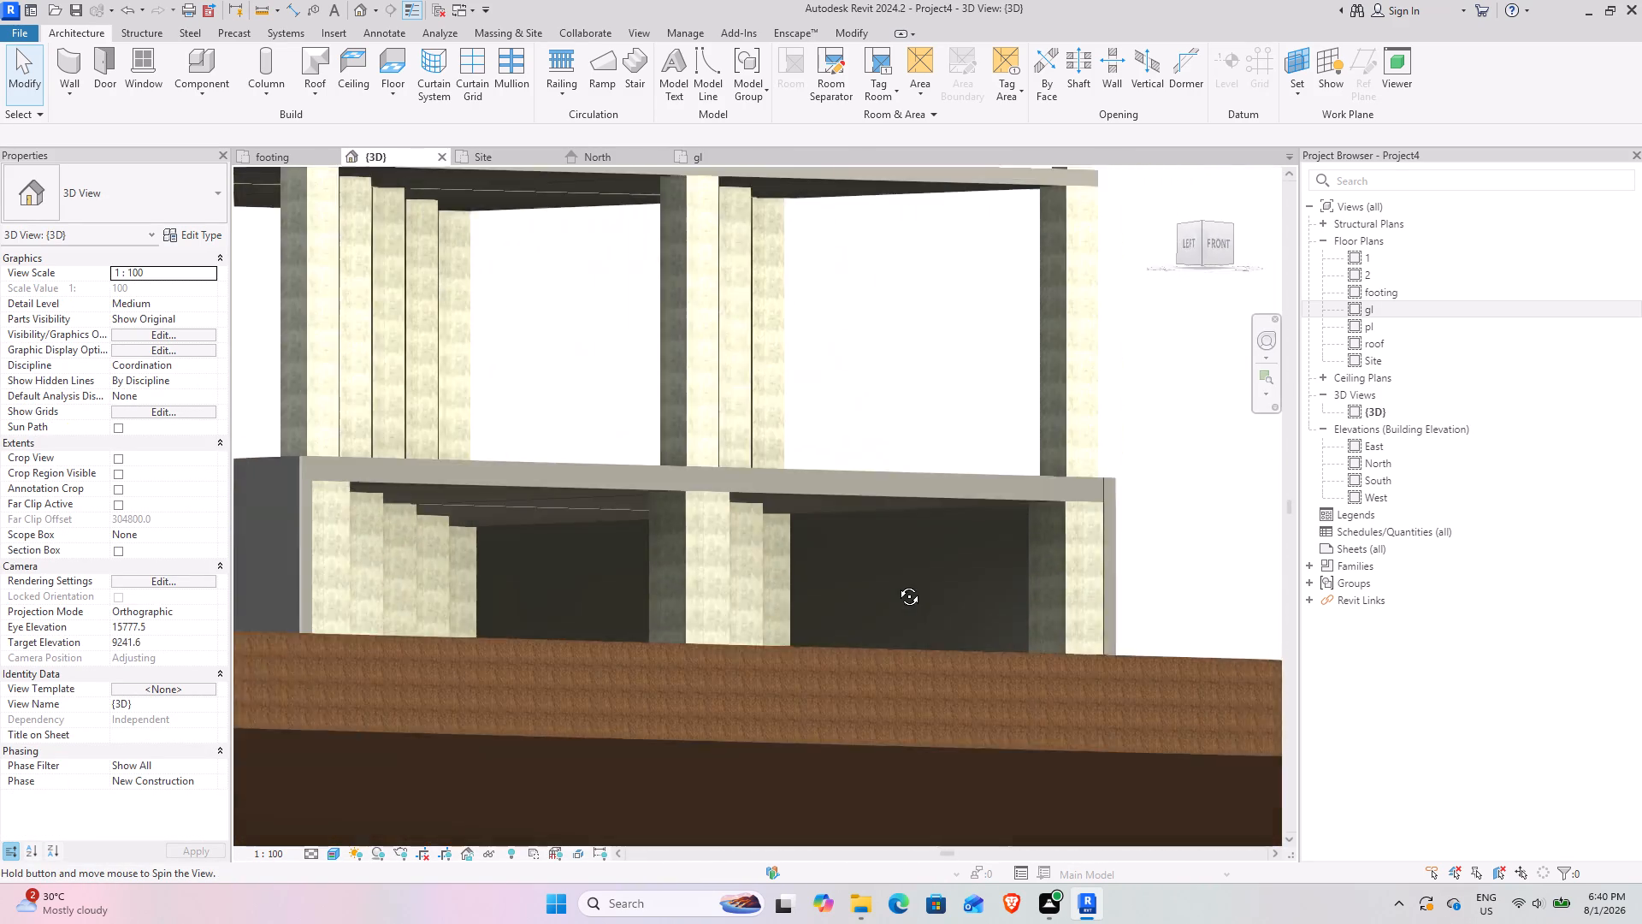
{"action": "middle_click_drag", "start_coordinate": [896, 583], "coordinate": [714, 670], "text": "shift"}
{"action": "left_click", "coordinate": [697, 151]}
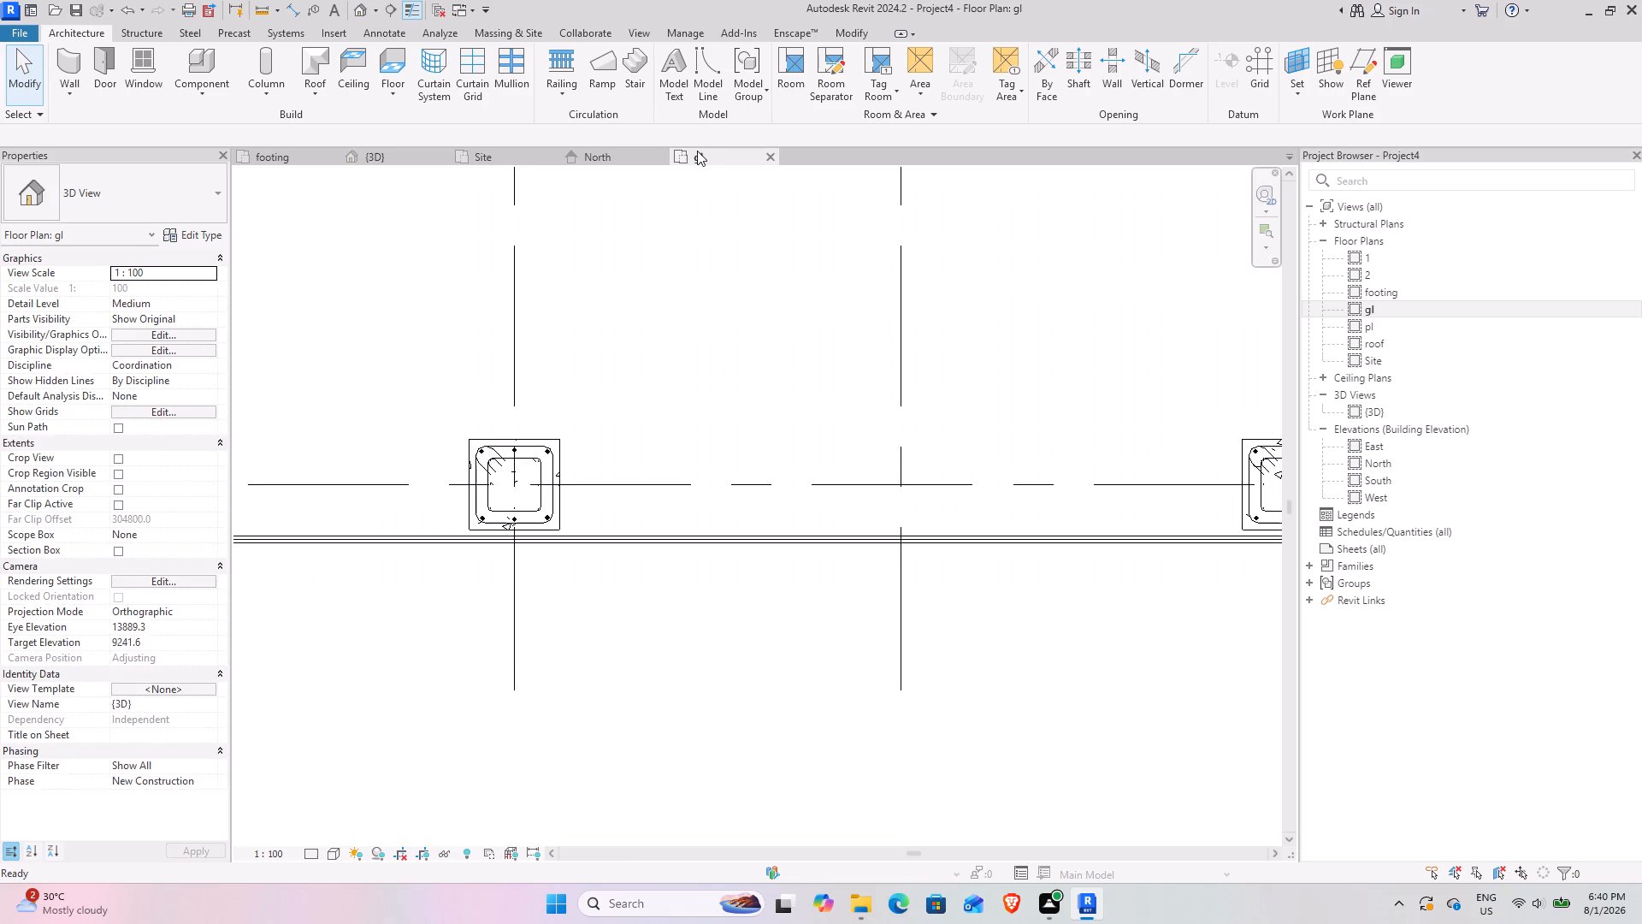
{"action": "scroll", "coordinate": [656, 554], "scroll_direction": "down", "scroll_amount": 4}
{"action": "middle_click_drag", "start_coordinate": [579, 568], "coordinate": [925, 553]}
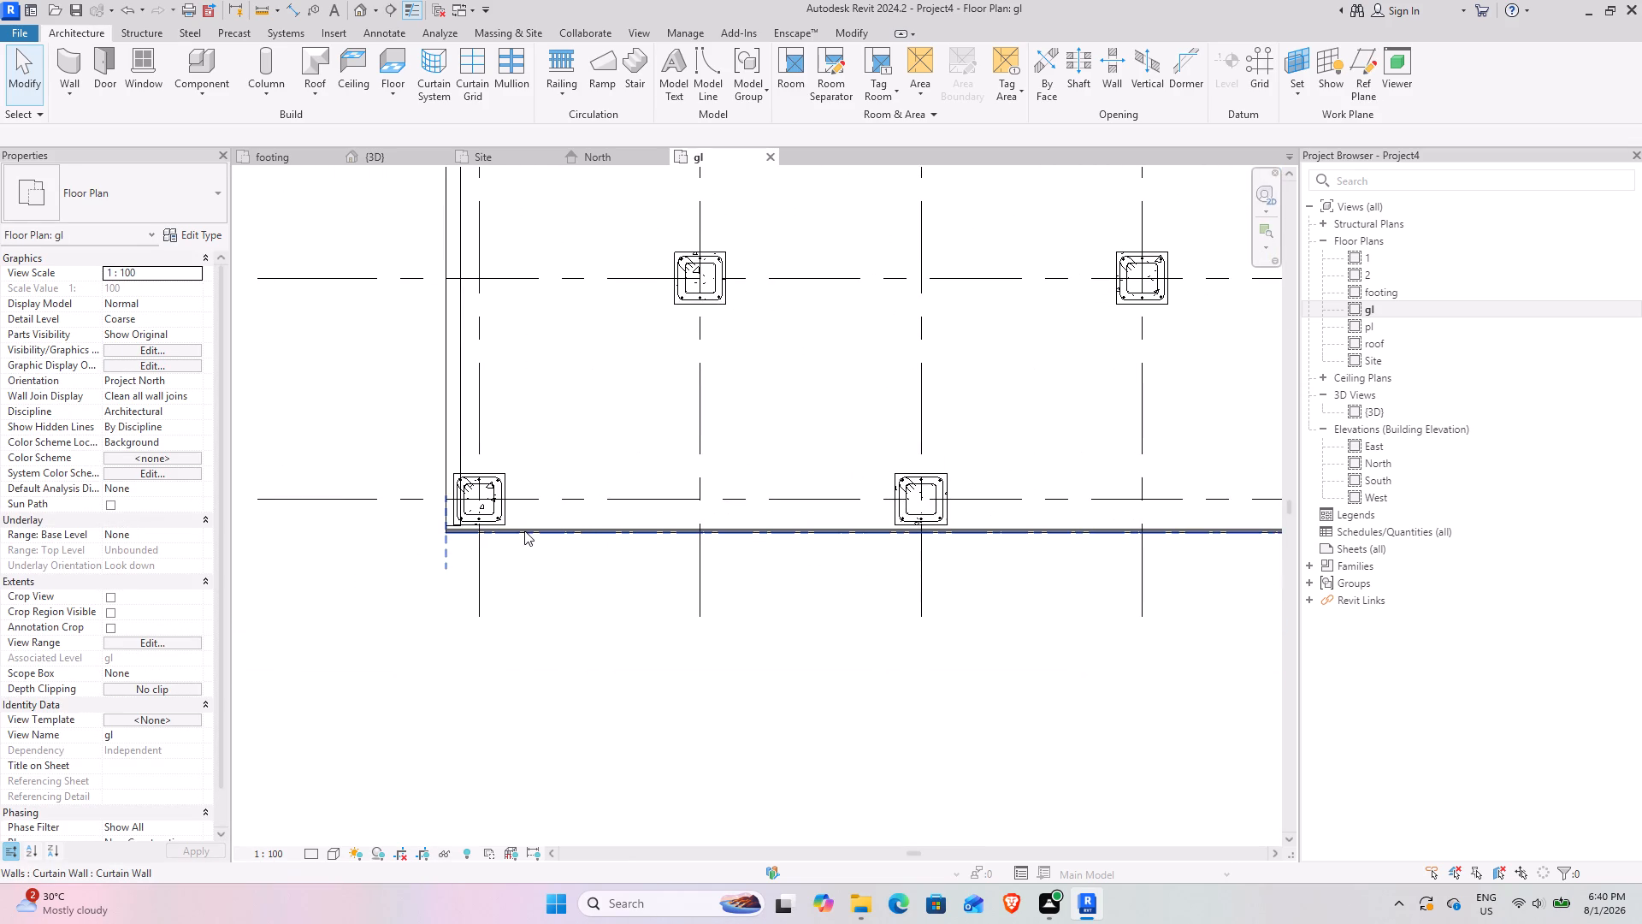
{"action": "left_click", "coordinate": [524, 530]}
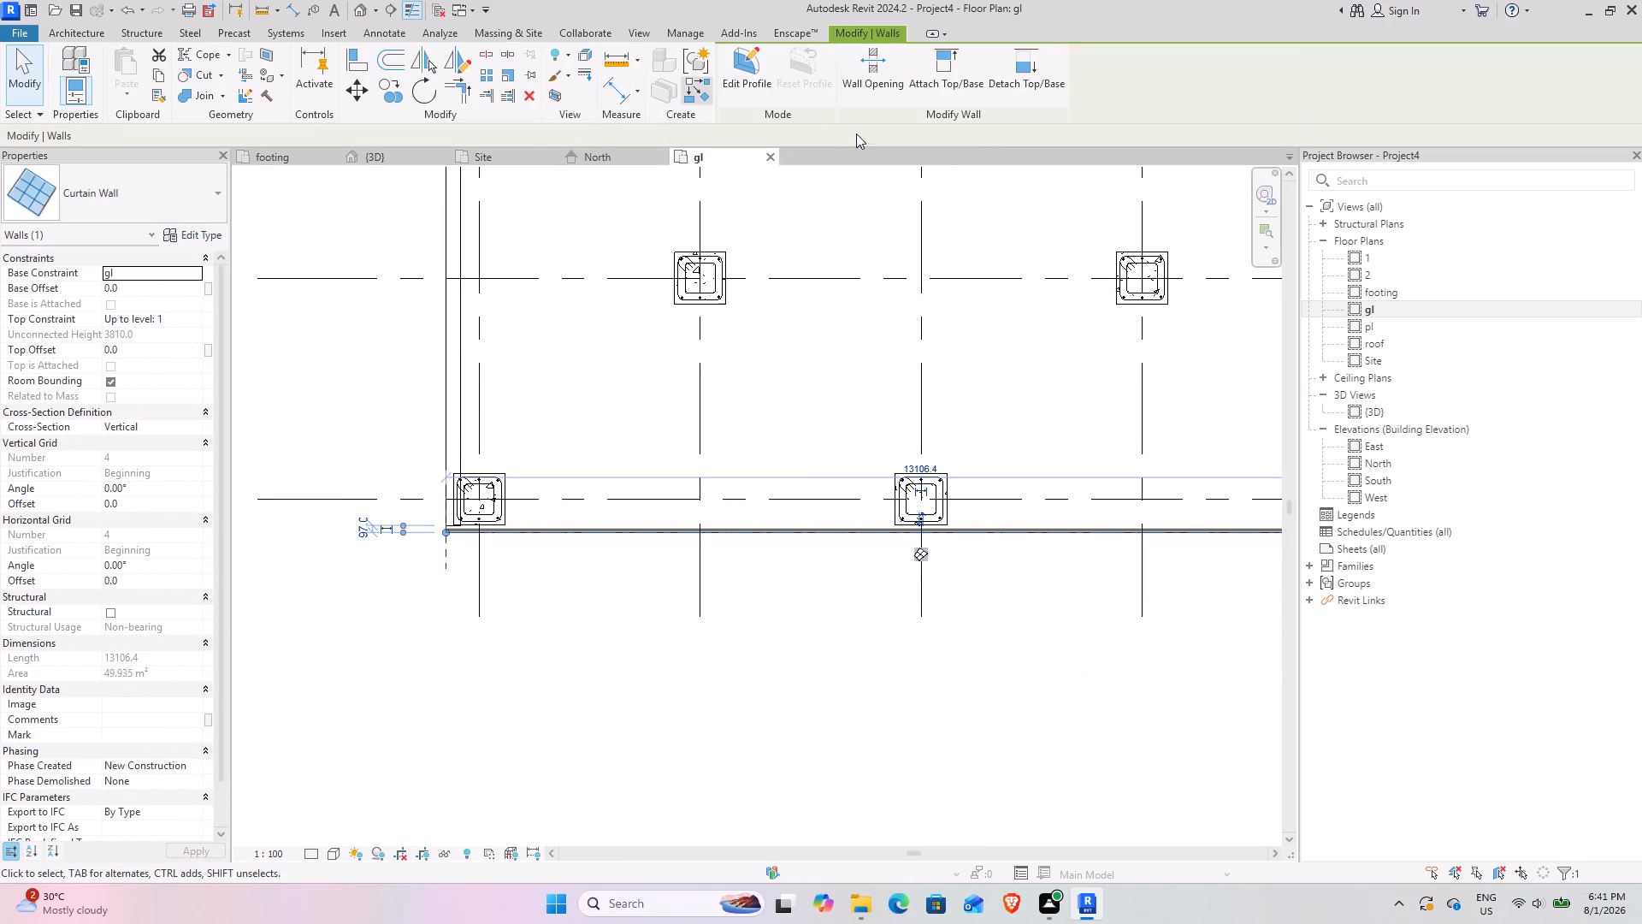
{"action": "key", "text": "Escape"}
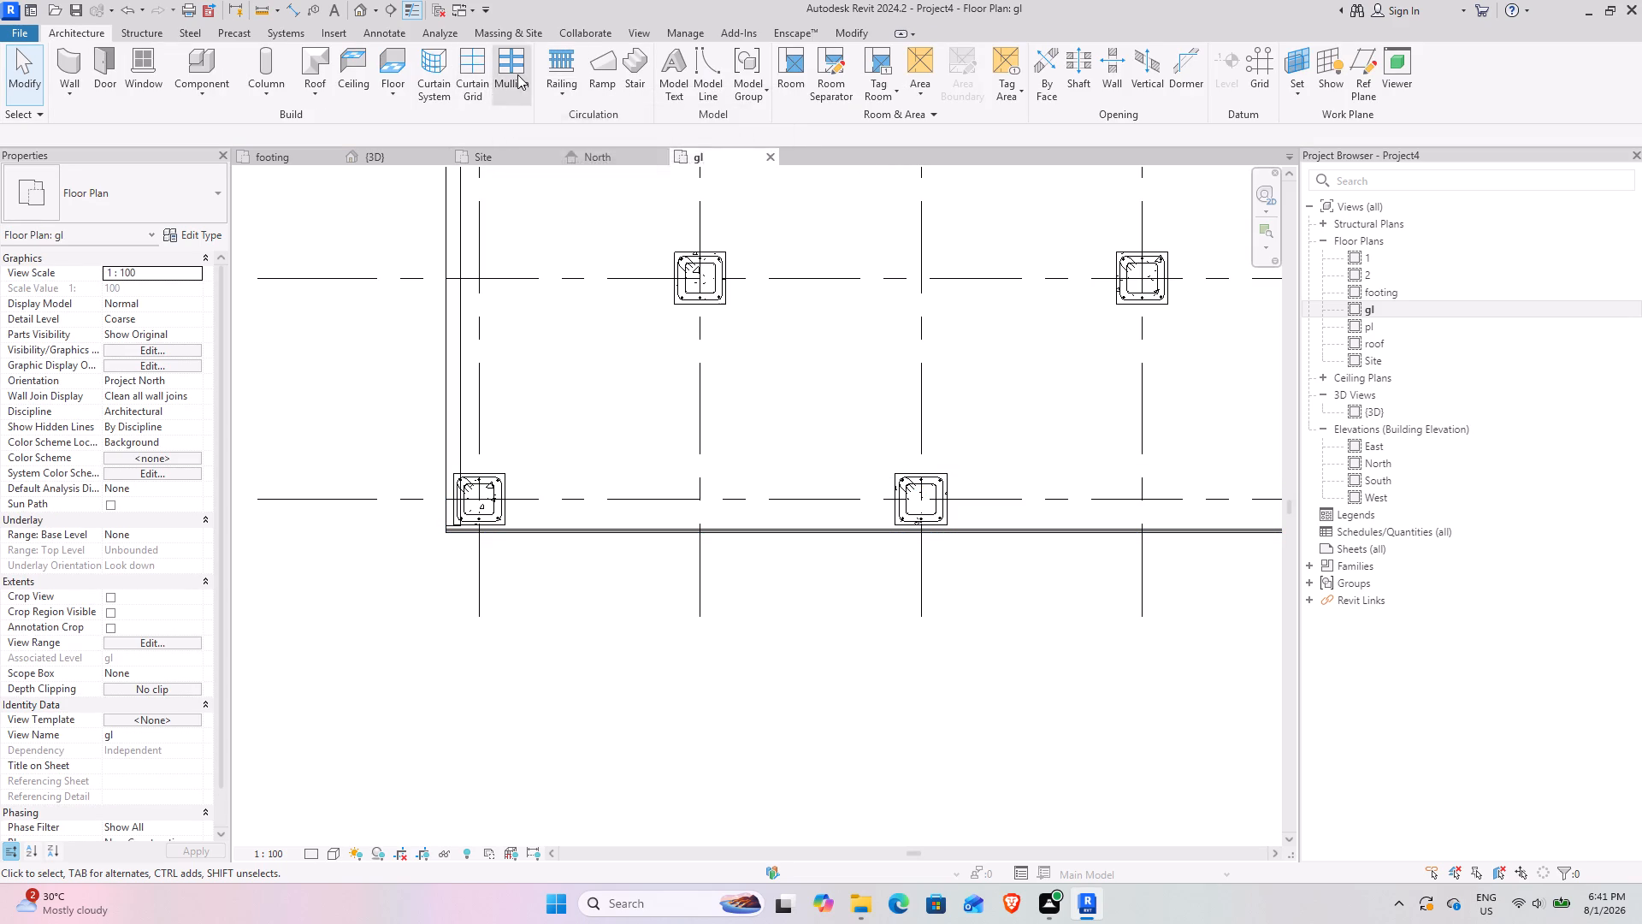
Place a vertical curtain grid line 6200 mm from the front curtain wall's left end, at the middle column's left face.
{"action": "left_click", "coordinate": [470, 61]}
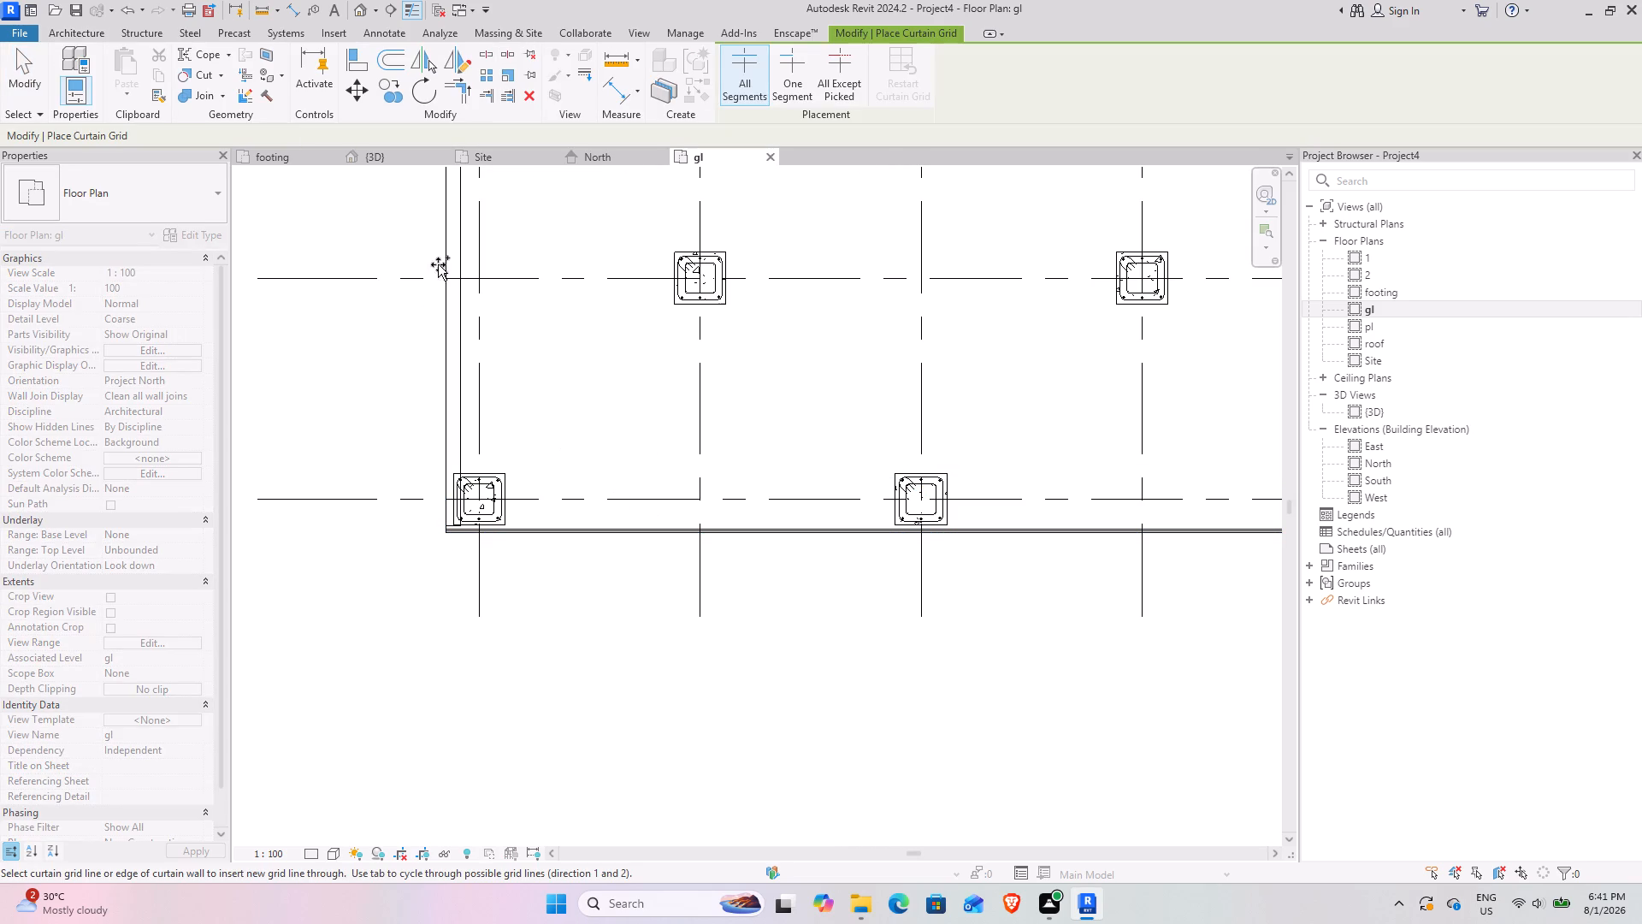
{"action": "left_click", "coordinate": [387, 151]}
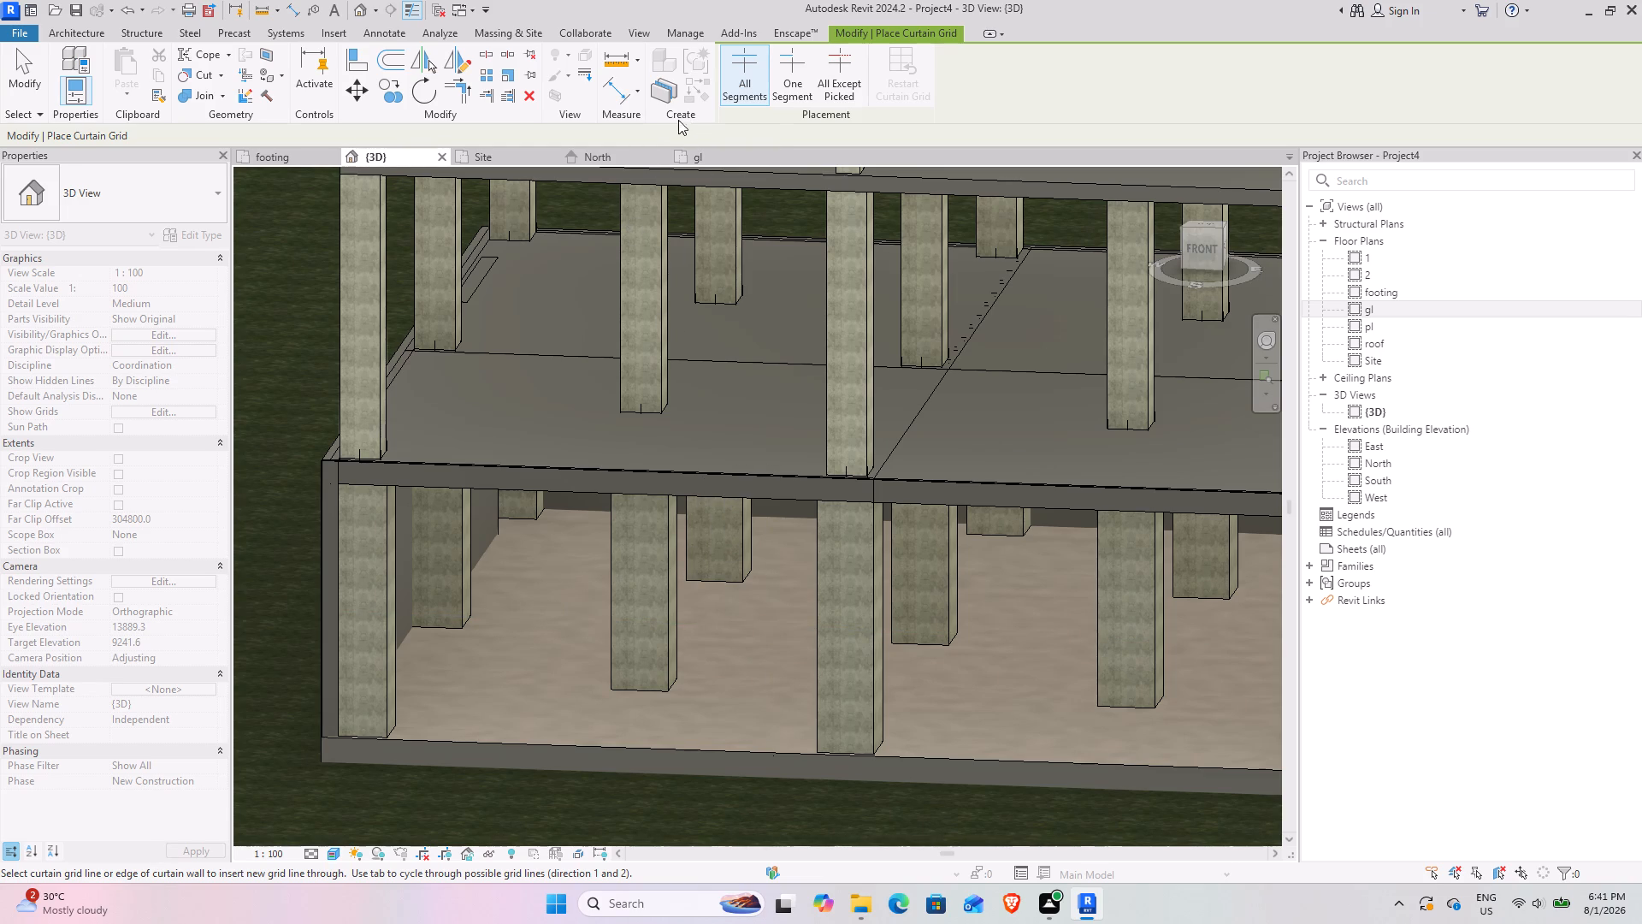
{"action": "left_click", "coordinate": [1195, 243]}
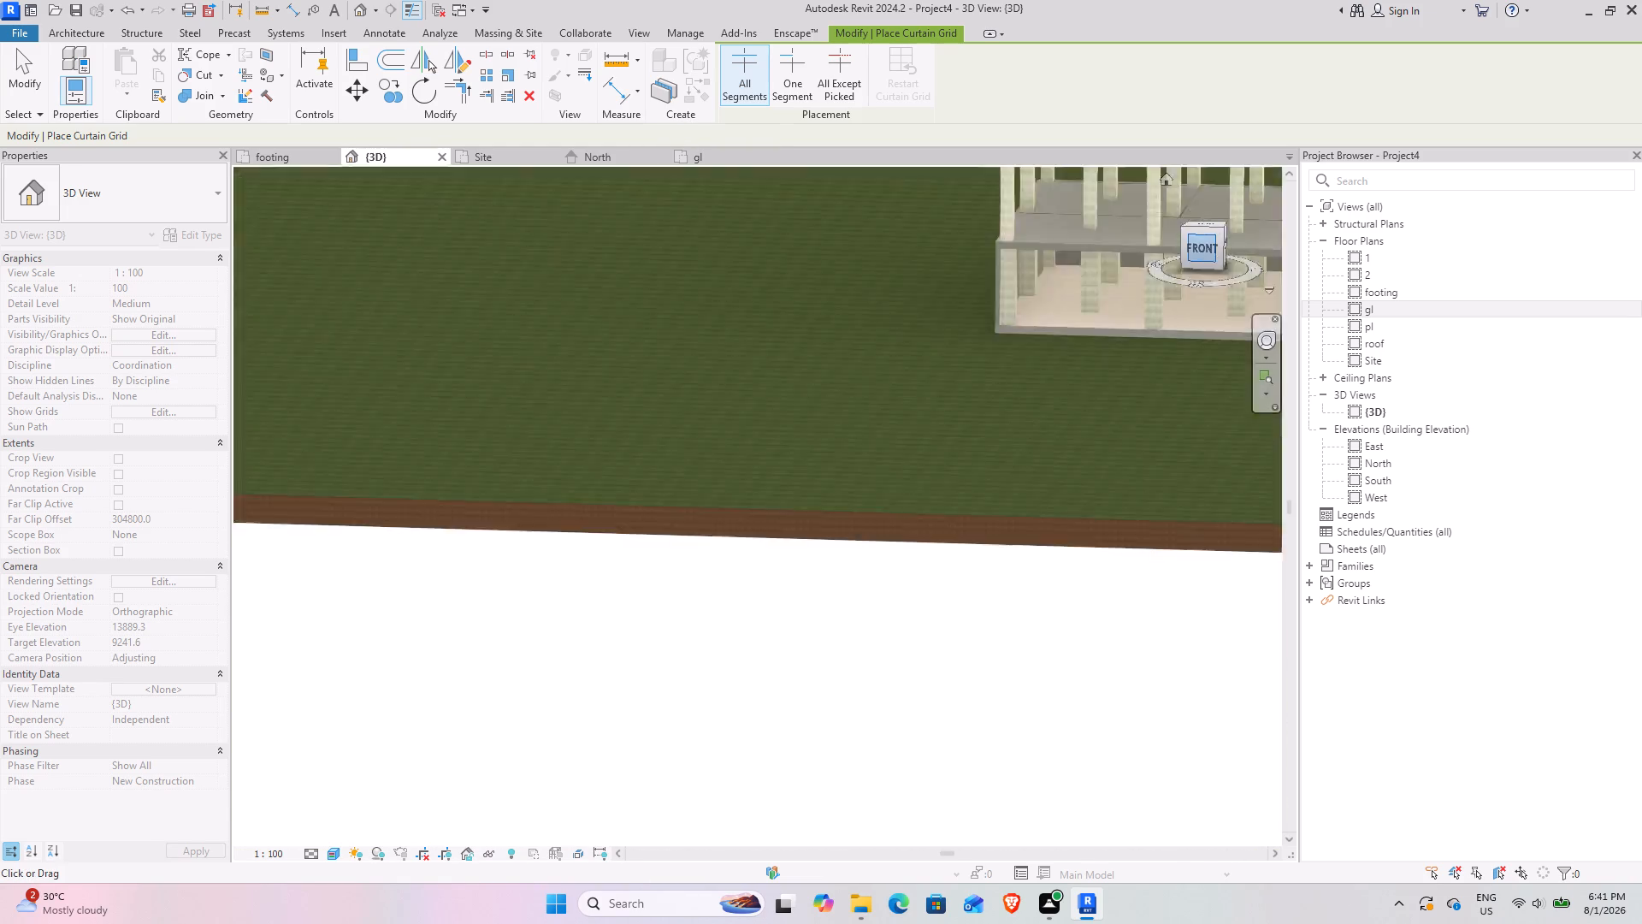
{"action": "scroll", "coordinate": [765, 483], "scroll_direction": "up", "scroll_amount": 8}
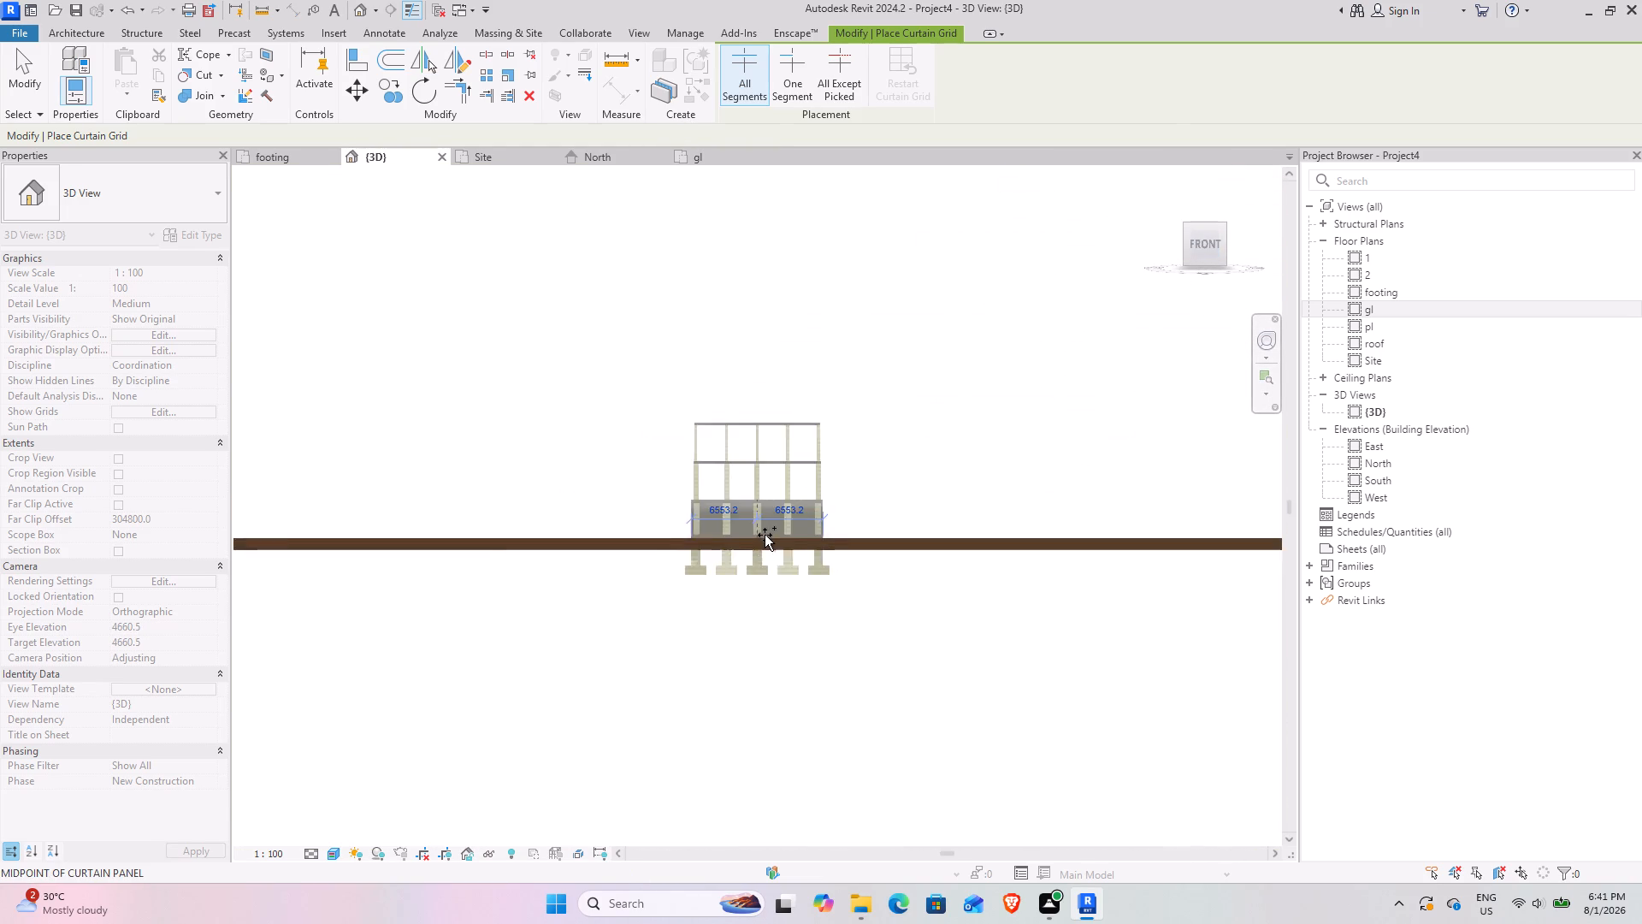
{"action": "scroll", "coordinate": [765, 535], "scroll_direction": "up", "scroll_amount": 16}
{"action": "middle_click_drag", "start_coordinate": [601, 532], "coordinate": [881, 595]}
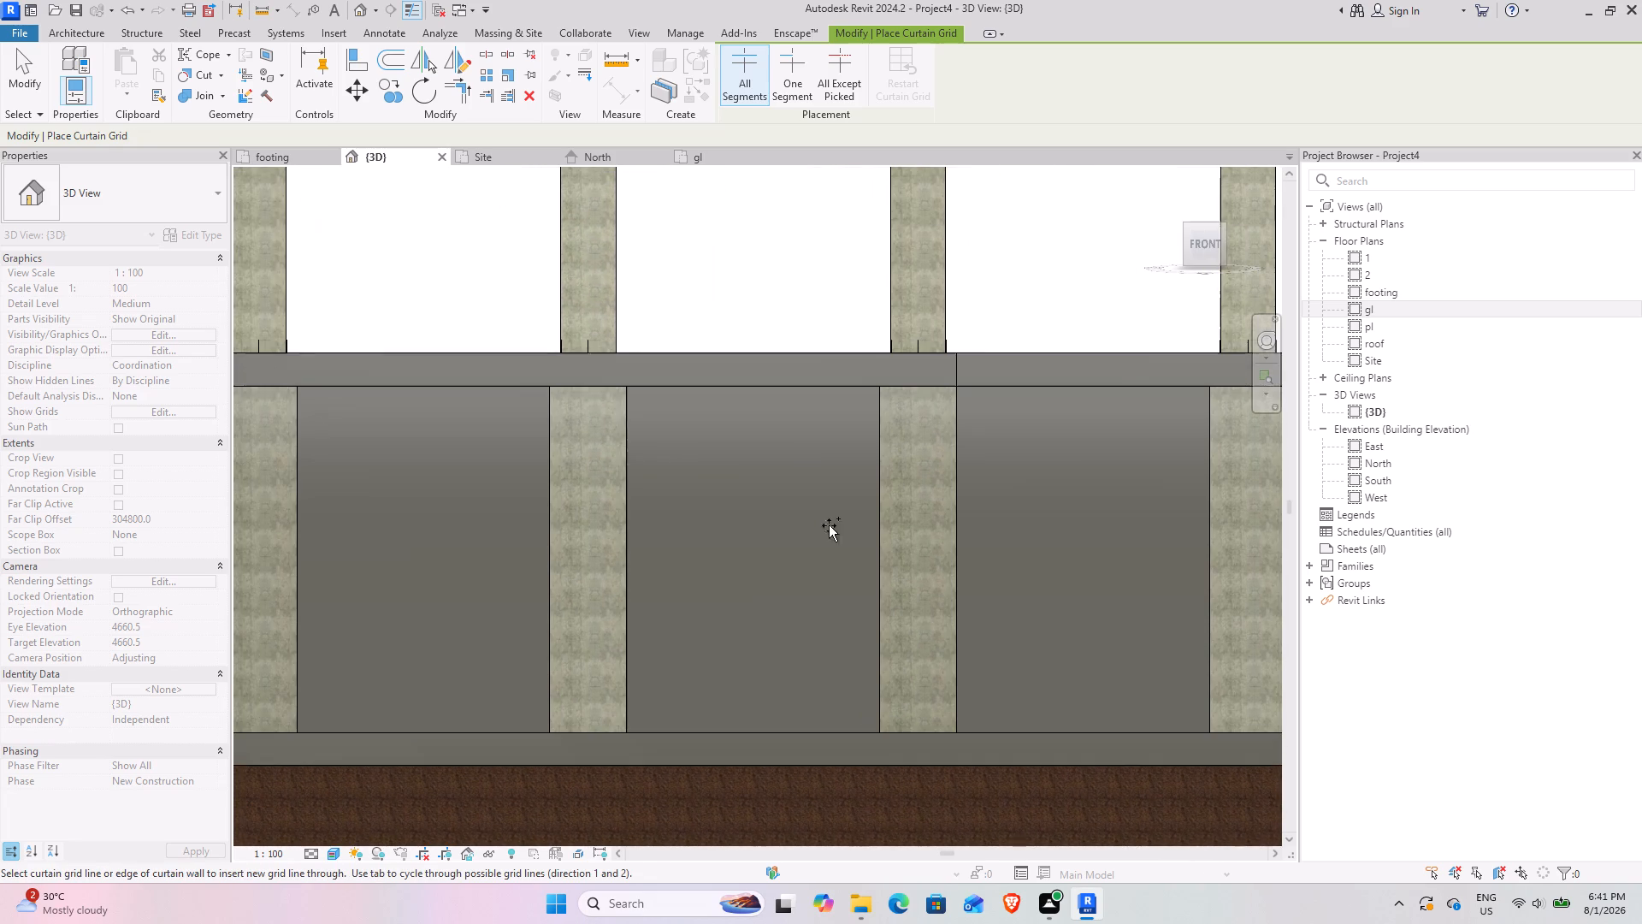
{"action": "middle_click_drag", "start_coordinate": [495, 399], "coordinate": [847, 453]}
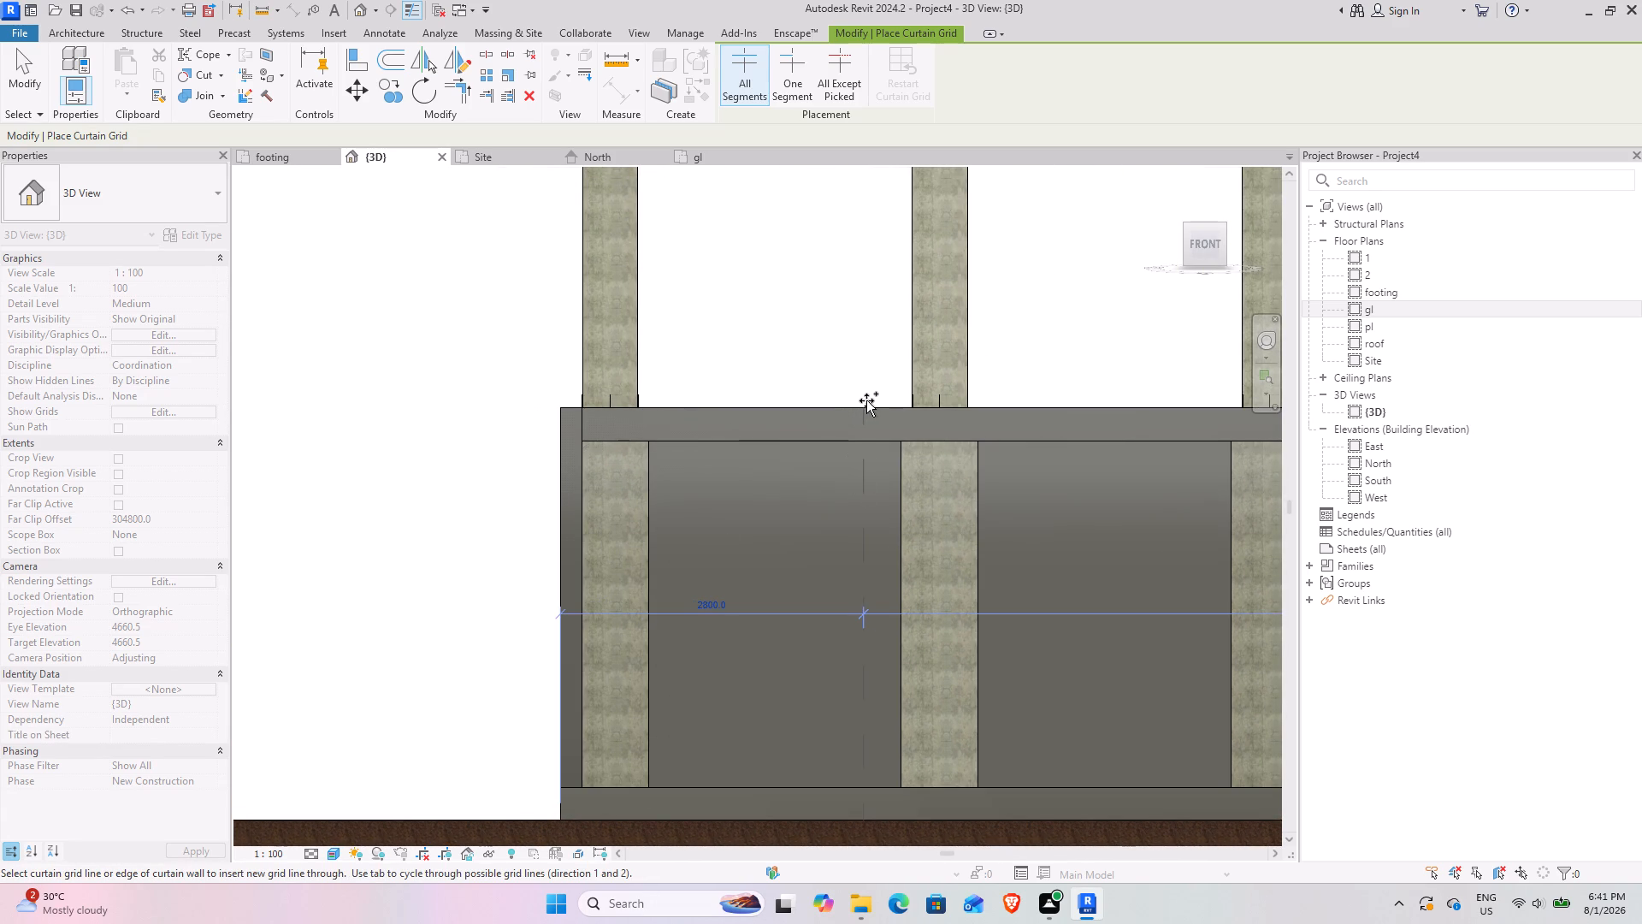
{"action": "middle_click_drag", "start_coordinate": [1017, 400], "coordinate": [631, 397]}
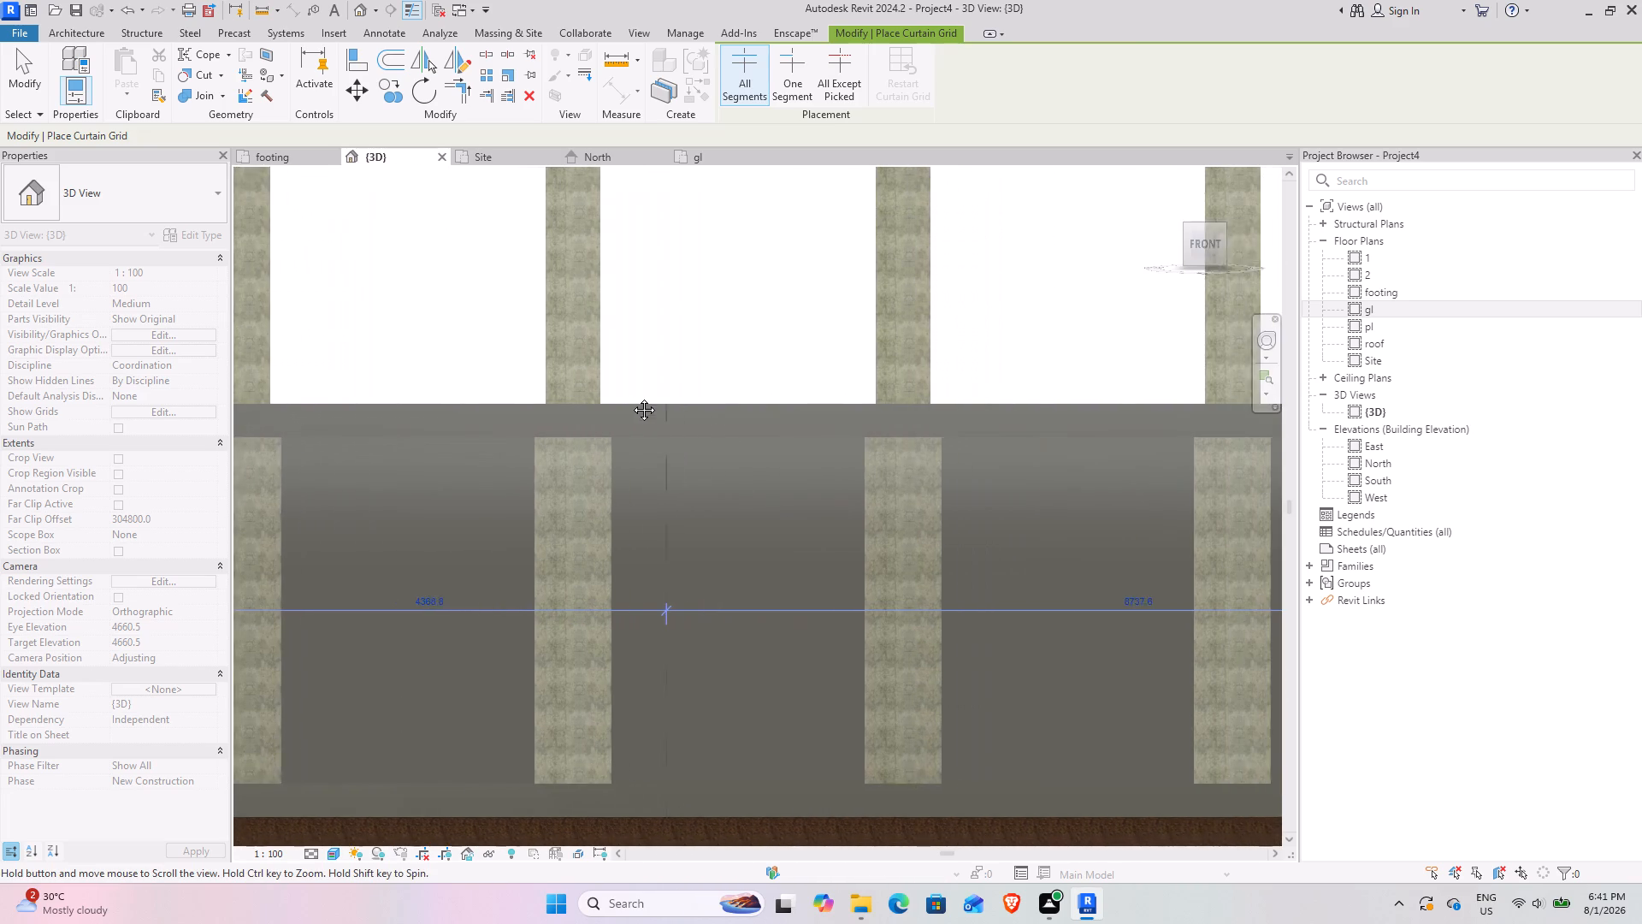
{"action": "middle_click_drag", "start_coordinate": [631, 397], "coordinate": [582, 397]}
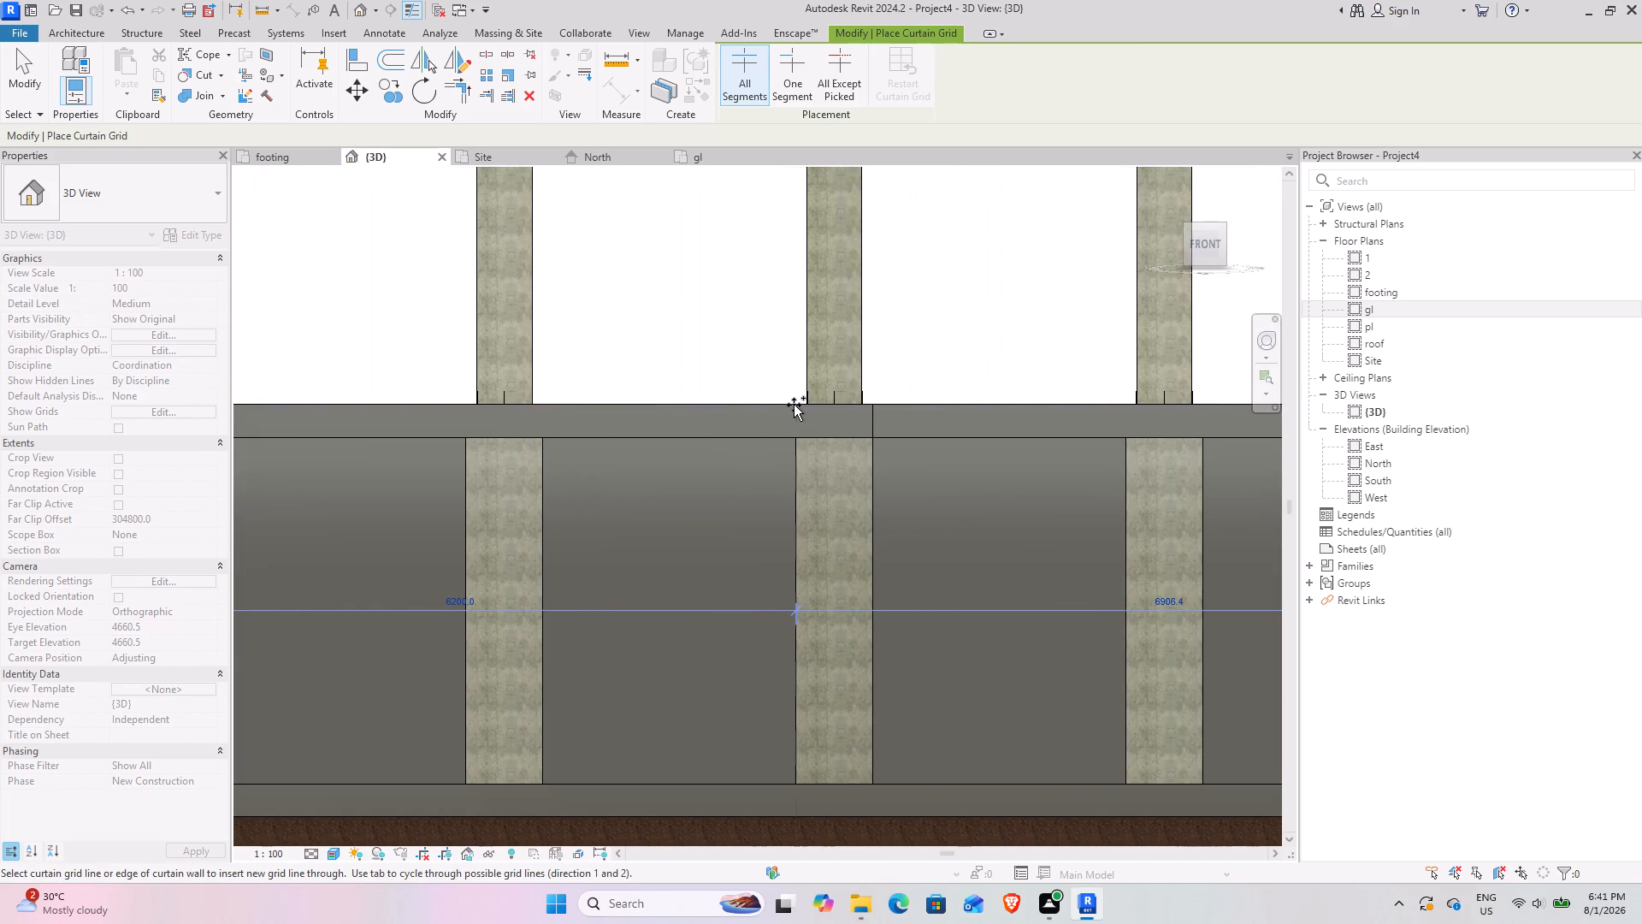
{"action": "left_click", "coordinate": [794, 405]}
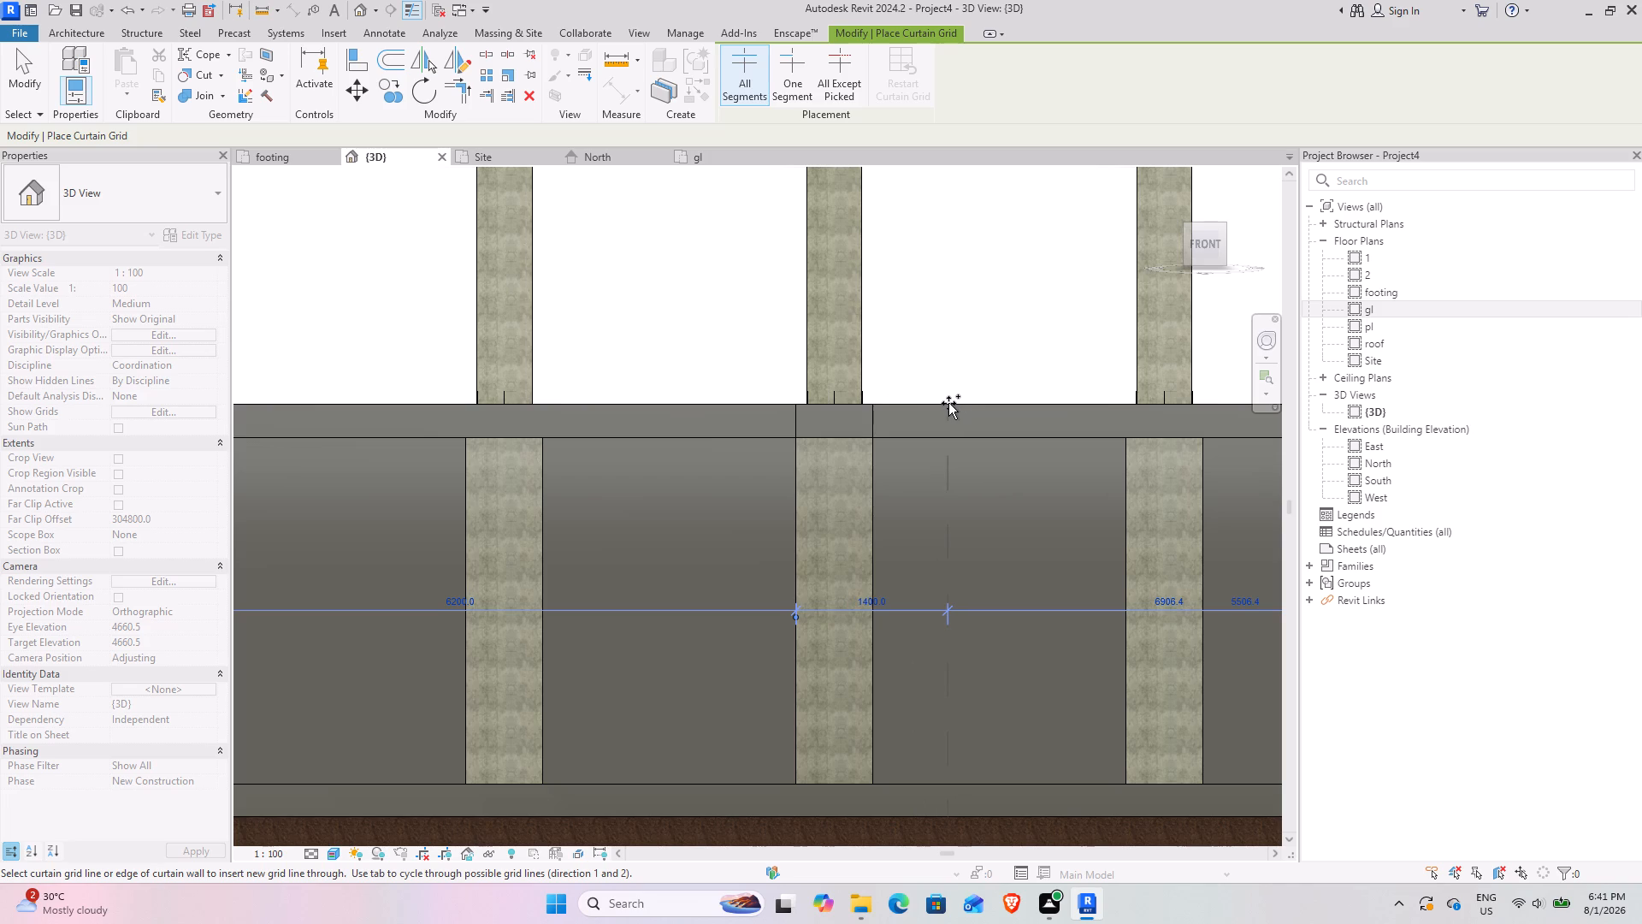
Add four more vertical curtain grid lines at 1000 mm spacing, from the first grid line toward the front wall's right end.
{"action": "scroll", "coordinate": [948, 403], "scroll_direction": "down", "scroll_amount": 3}
{"action": "middle_click_drag", "start_coordinate": [934, 403], "coordinate": [641, 423]}
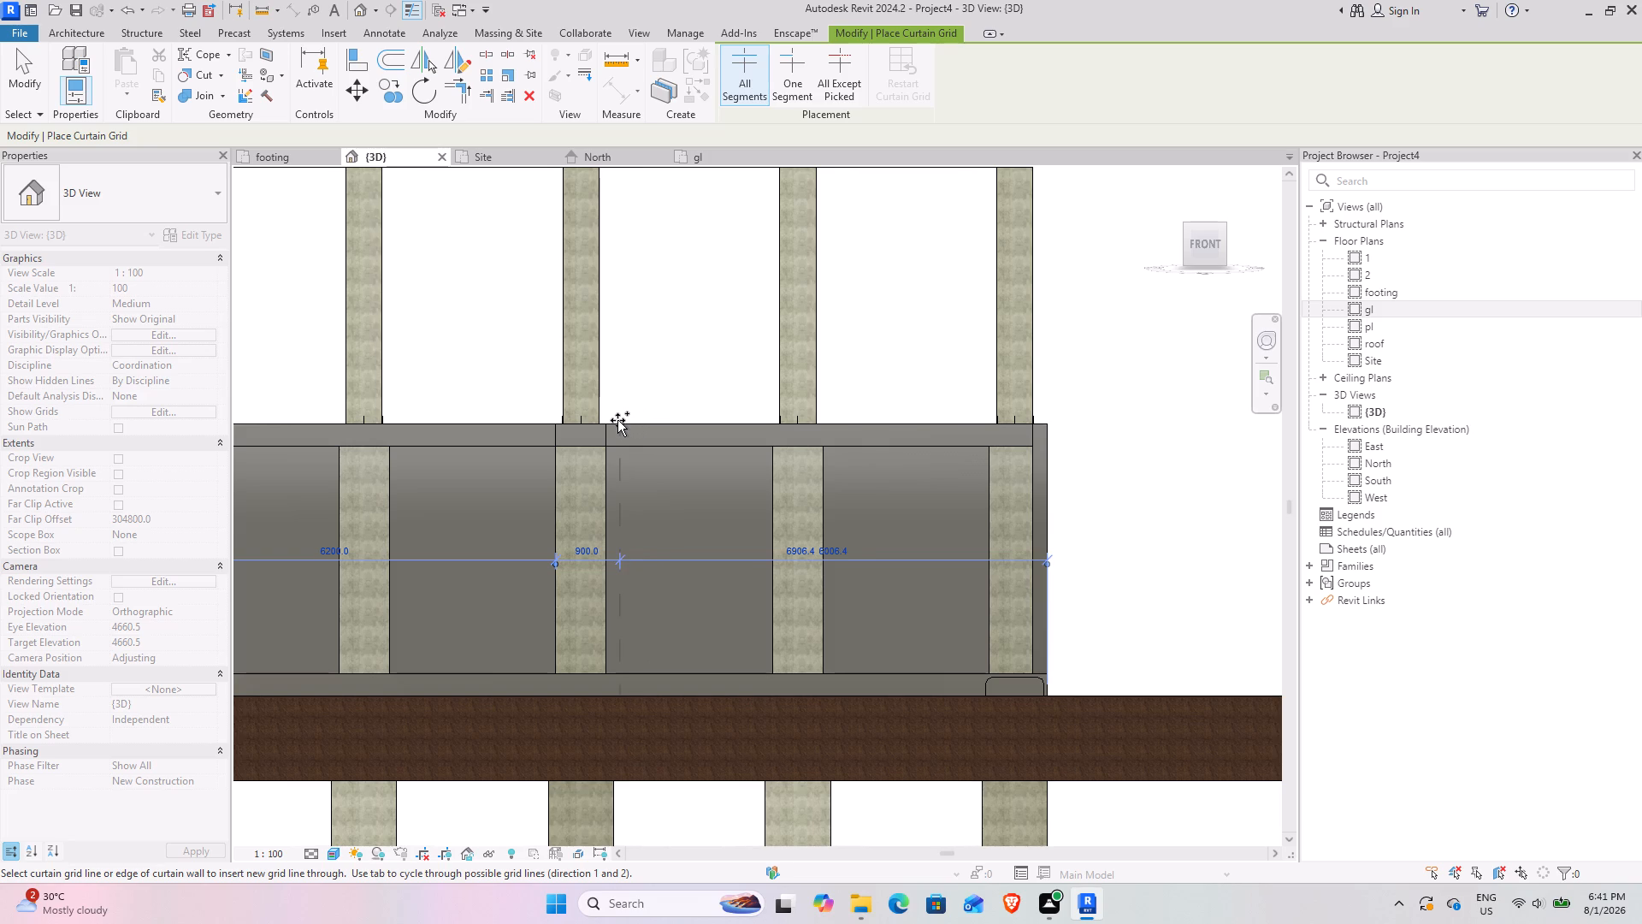
{"action": "left_click", "coordinate": [624, 424]}
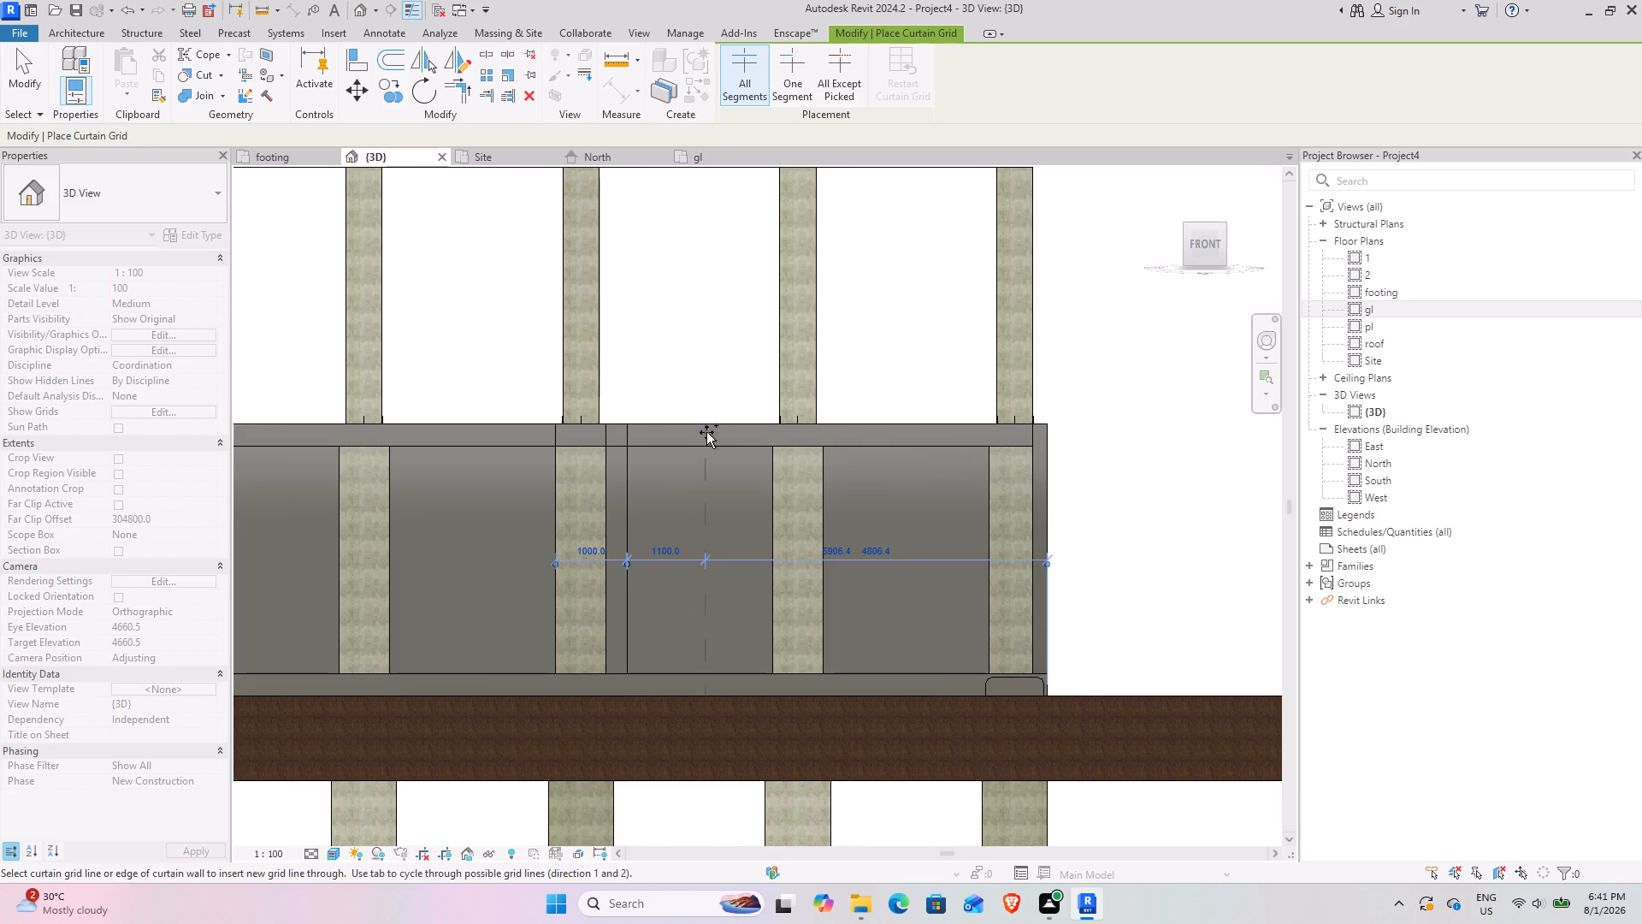
{"action": "left_click", "coordinate": [697, 432]}
{"action": "left_click", "coordinate": [766, 423]}
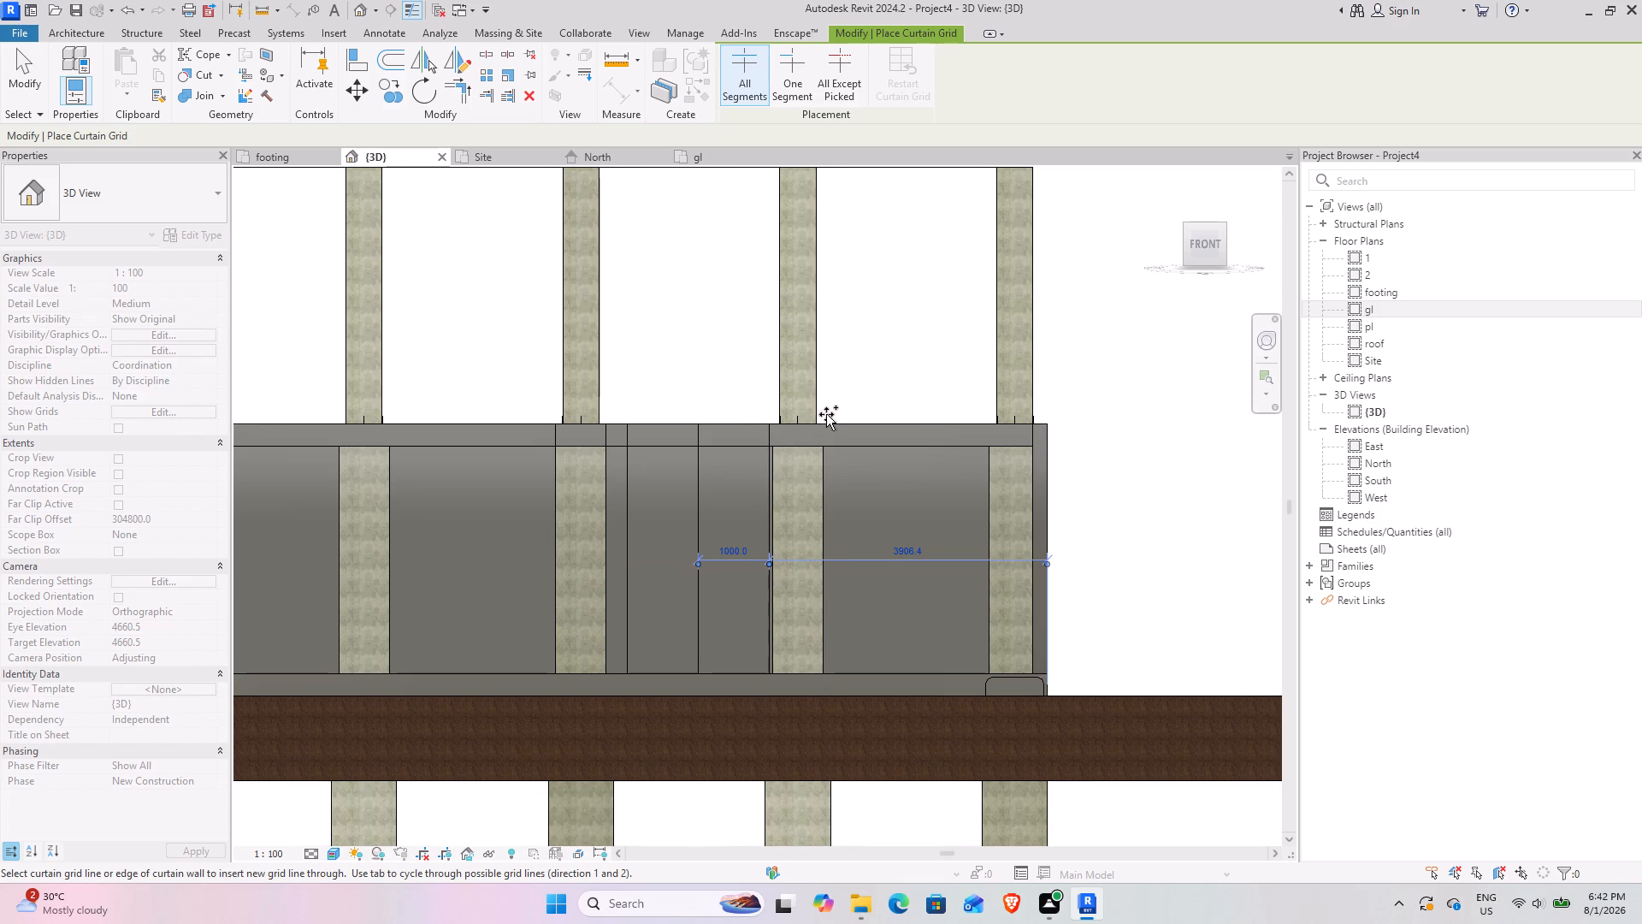
{"action": "left_click", "coordinate": [840, 424]}
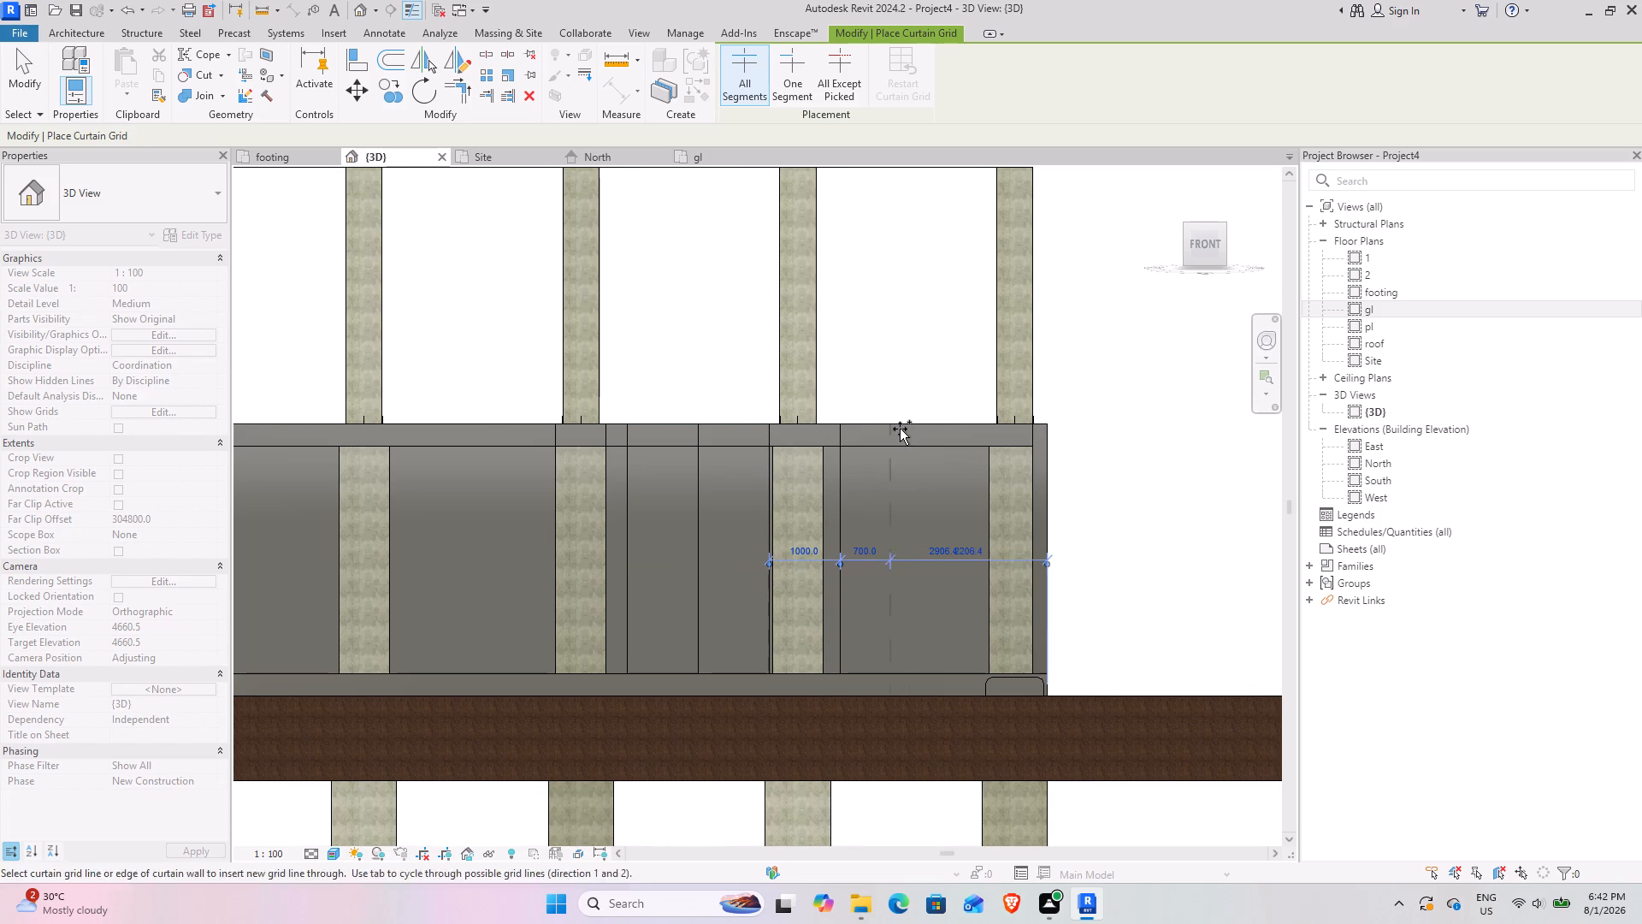
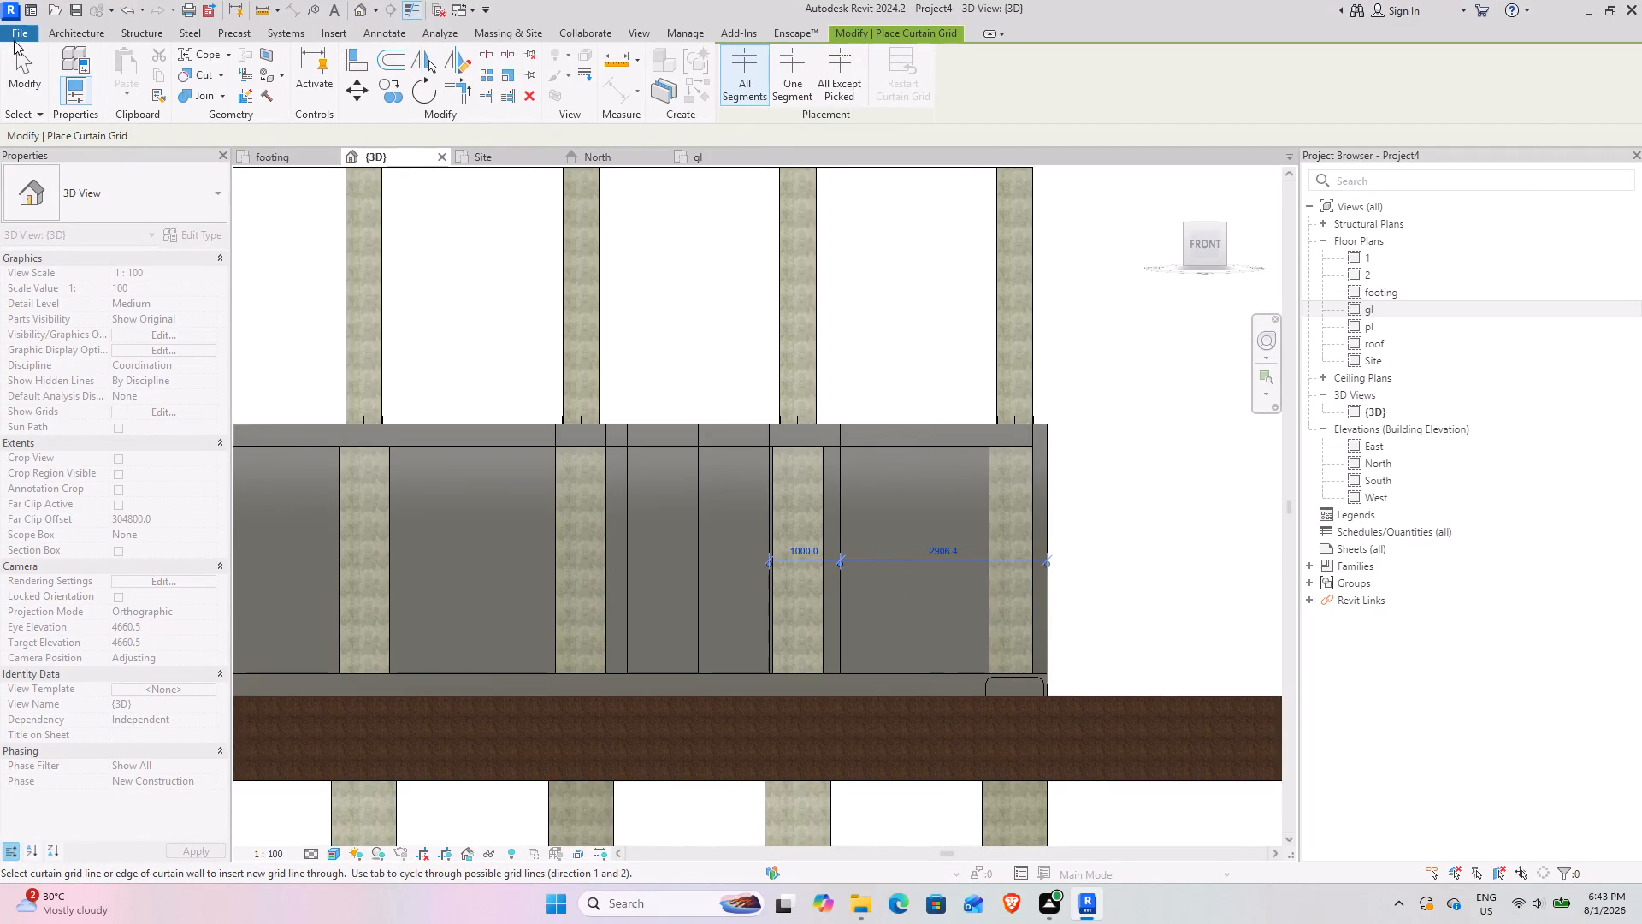
Copy the last vertical curtain grid line twice along the front curtain wall toward its end, at 1000 mm spacing.
{"action": "left_click", "coordinate": [35, 60]}
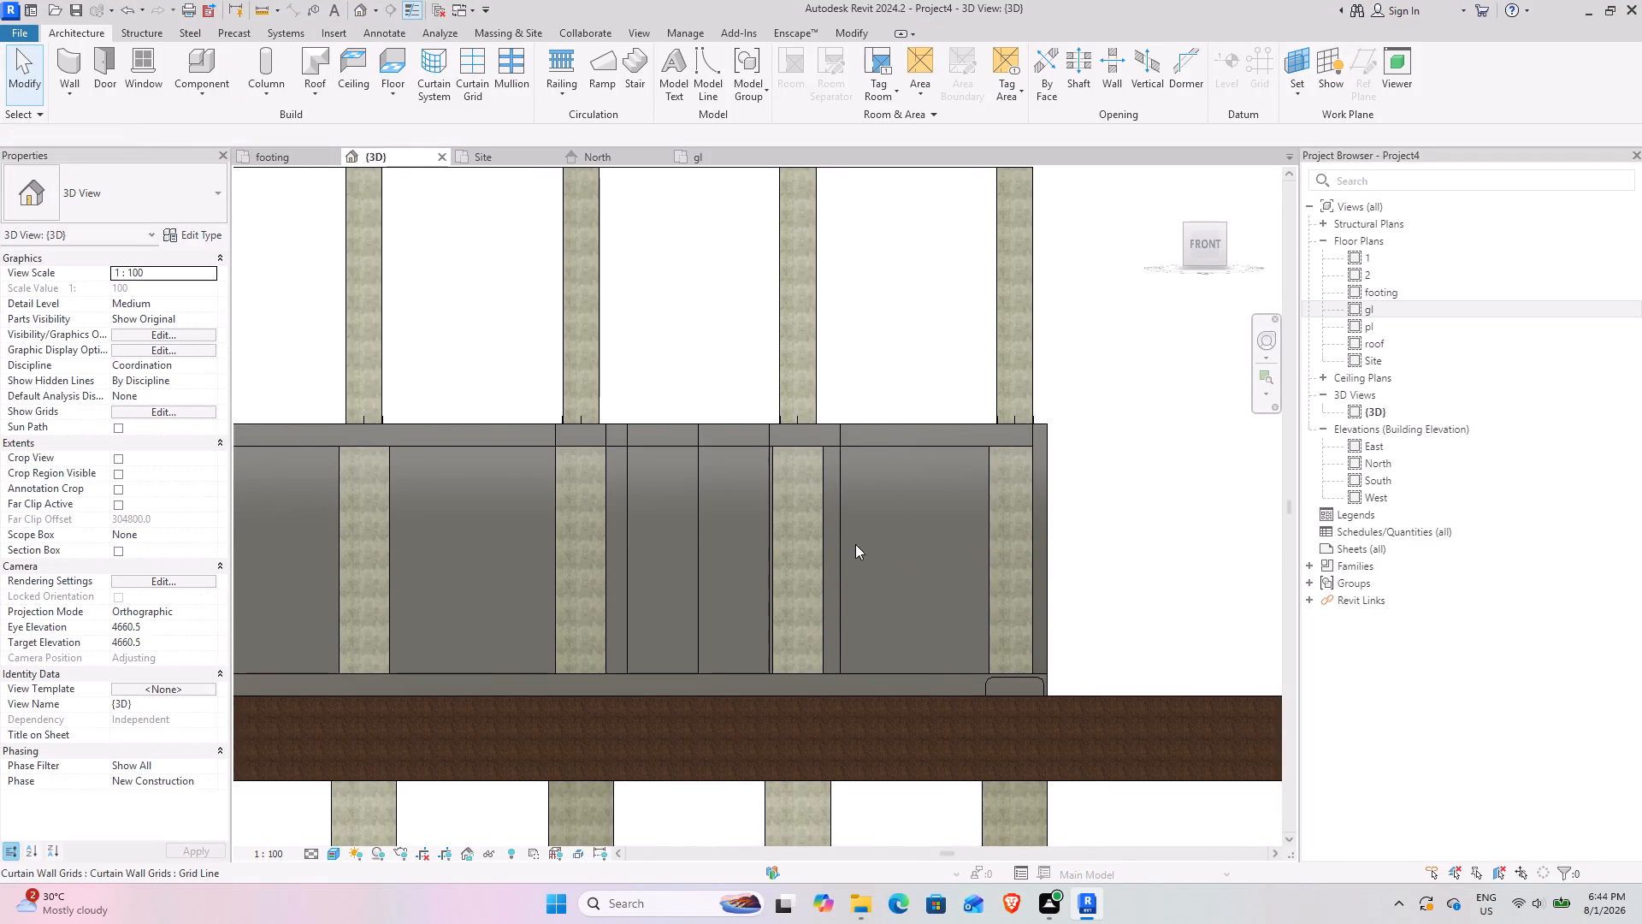
{"action": "left_click", "coordinate": [835, 531]}
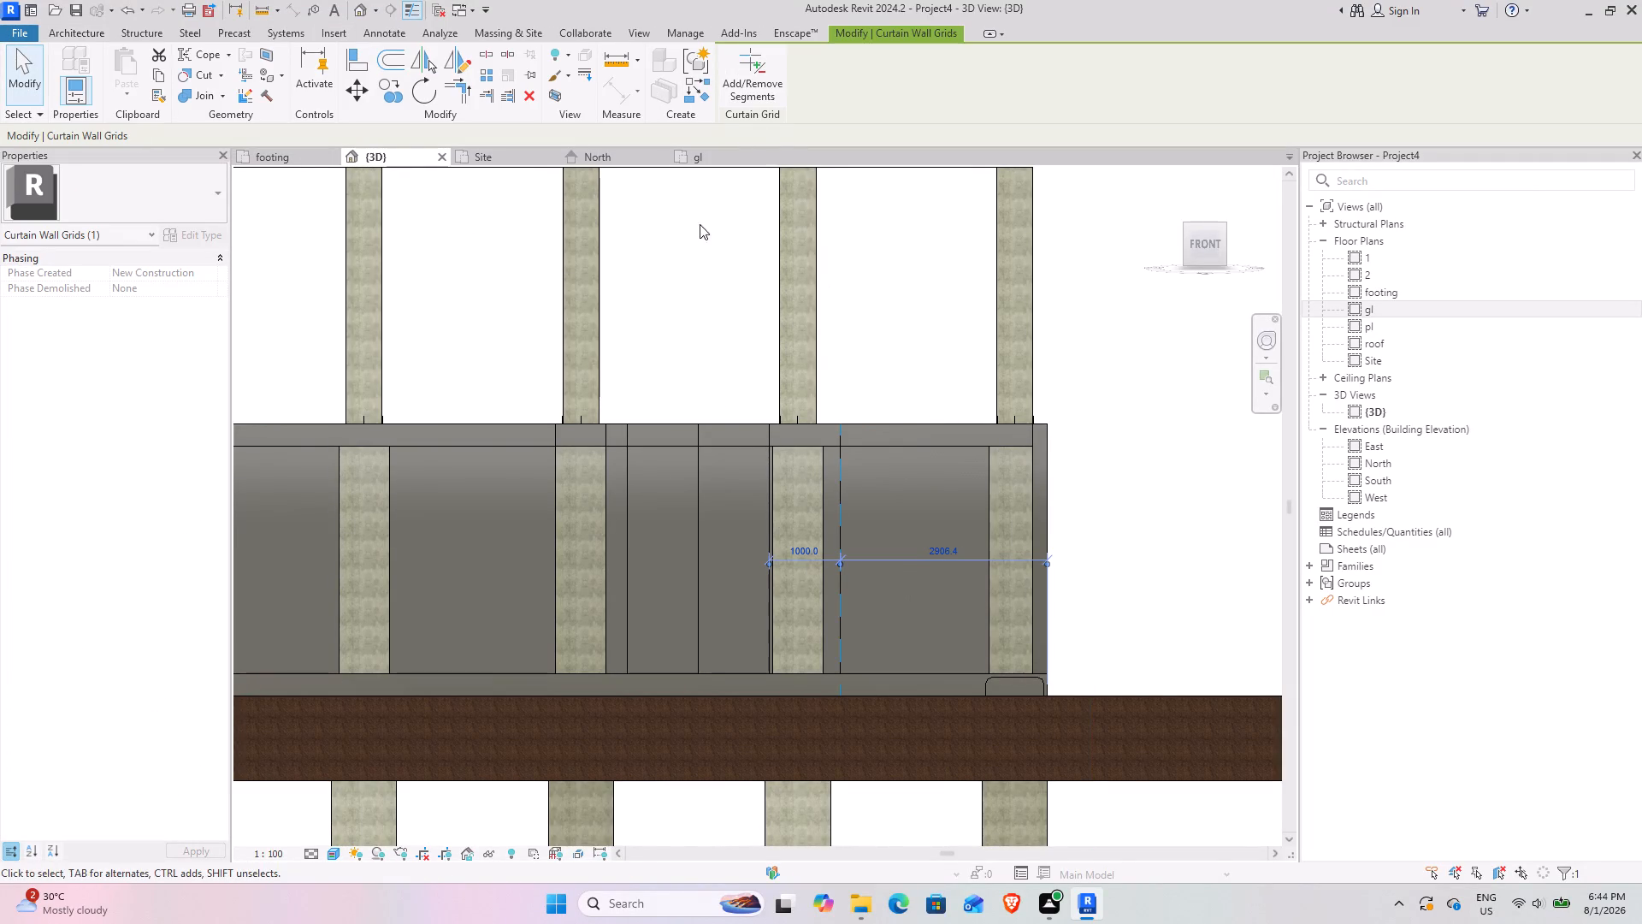
{"action": "left_click", "coordinate": [393, 92]}
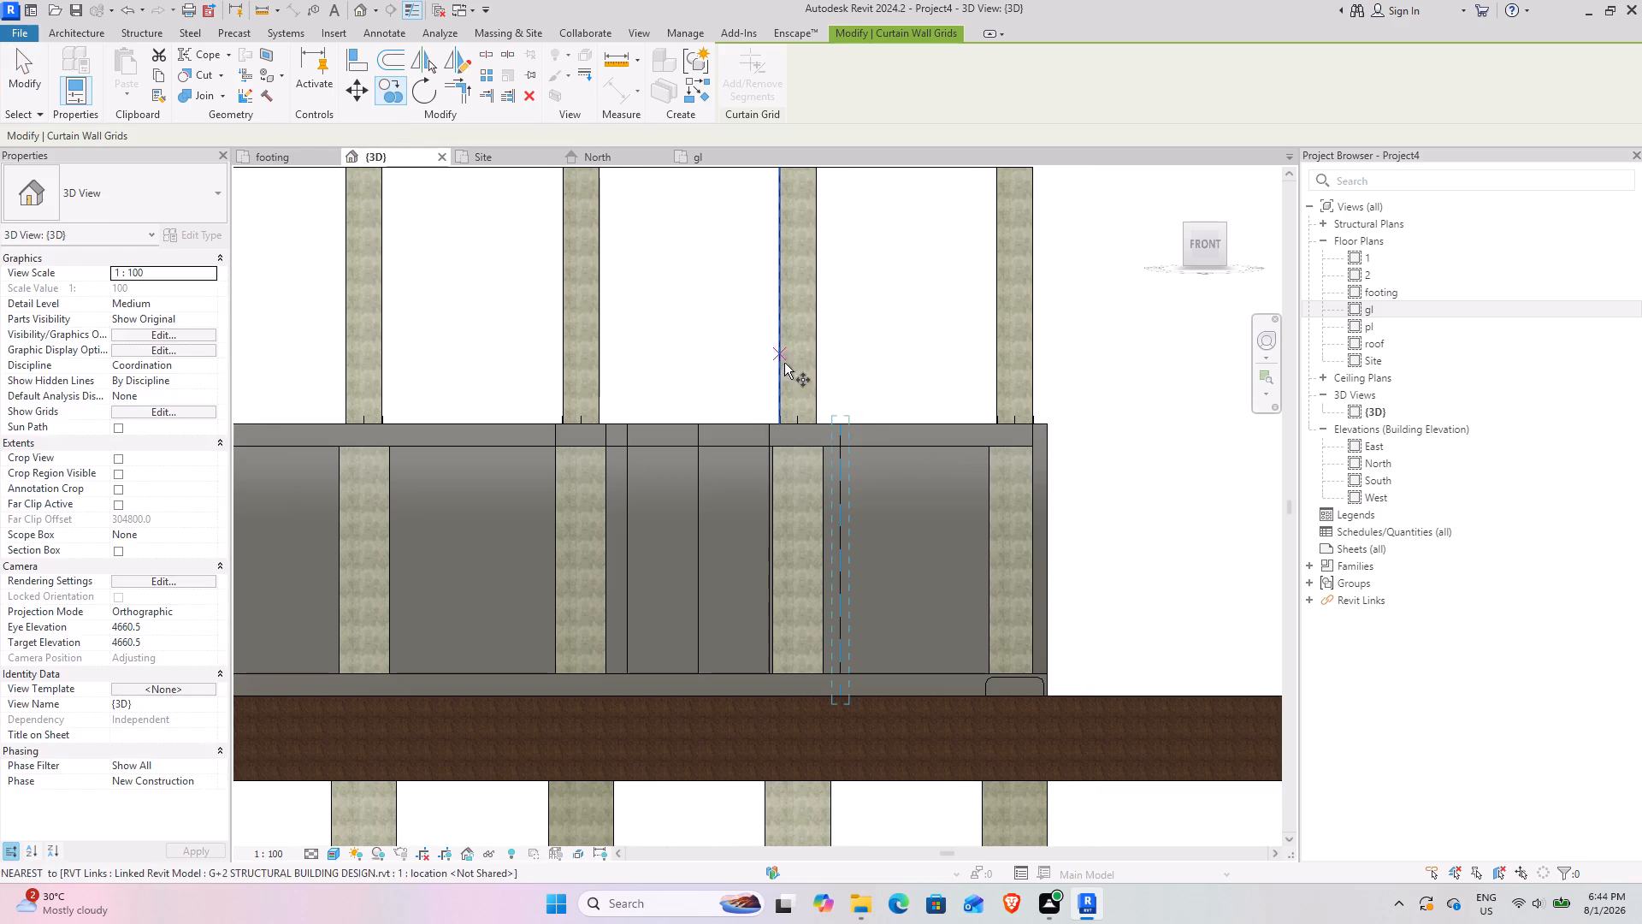
{"action": "left_click", "coordinate": [839, 419]}
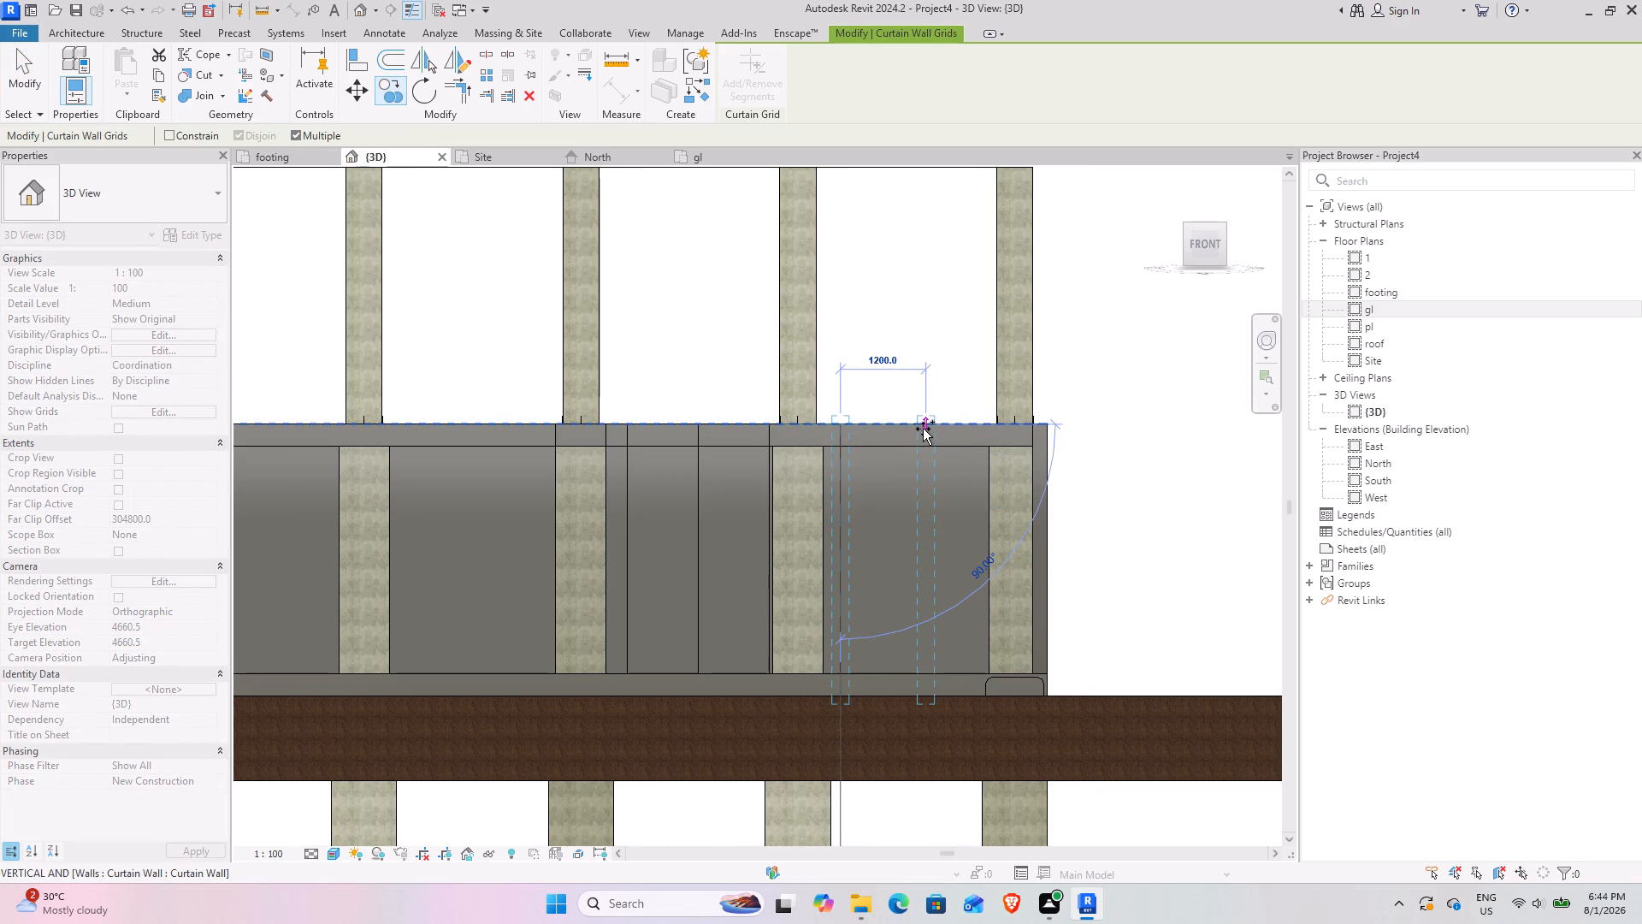
{"action": "left_click", "coordinate": [911, 429]}
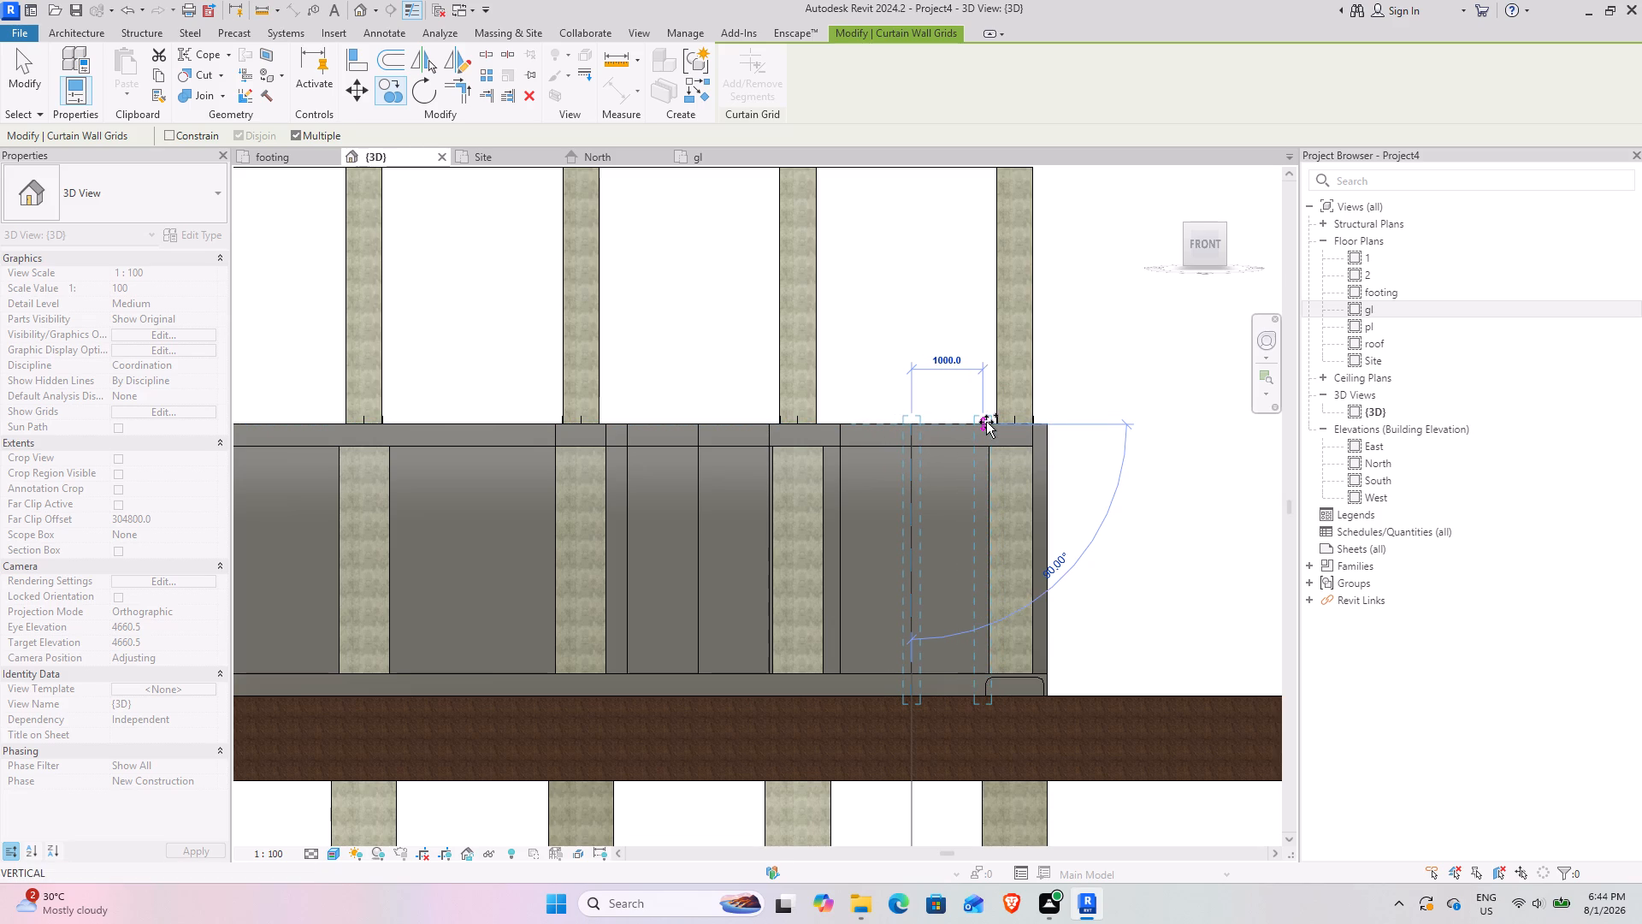
{"action": "left_click", "coordinate": [986, 422]}
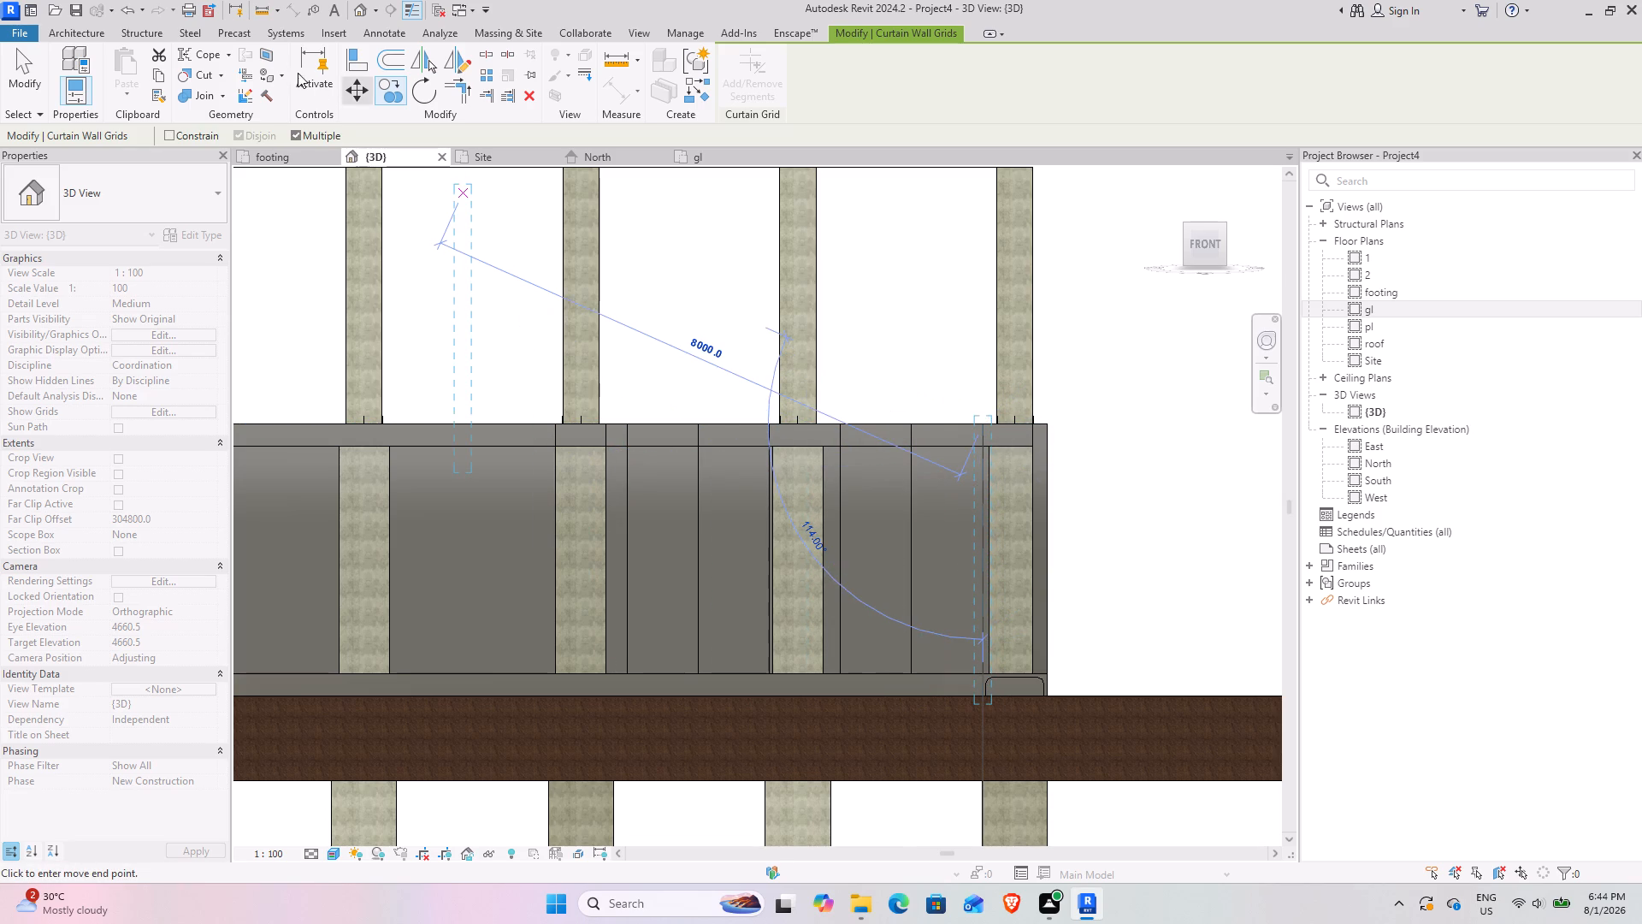
{"action": "left_click", "coordinate": [0, 48]}
{"action": "left_click", "coordinate": [36, 84]}
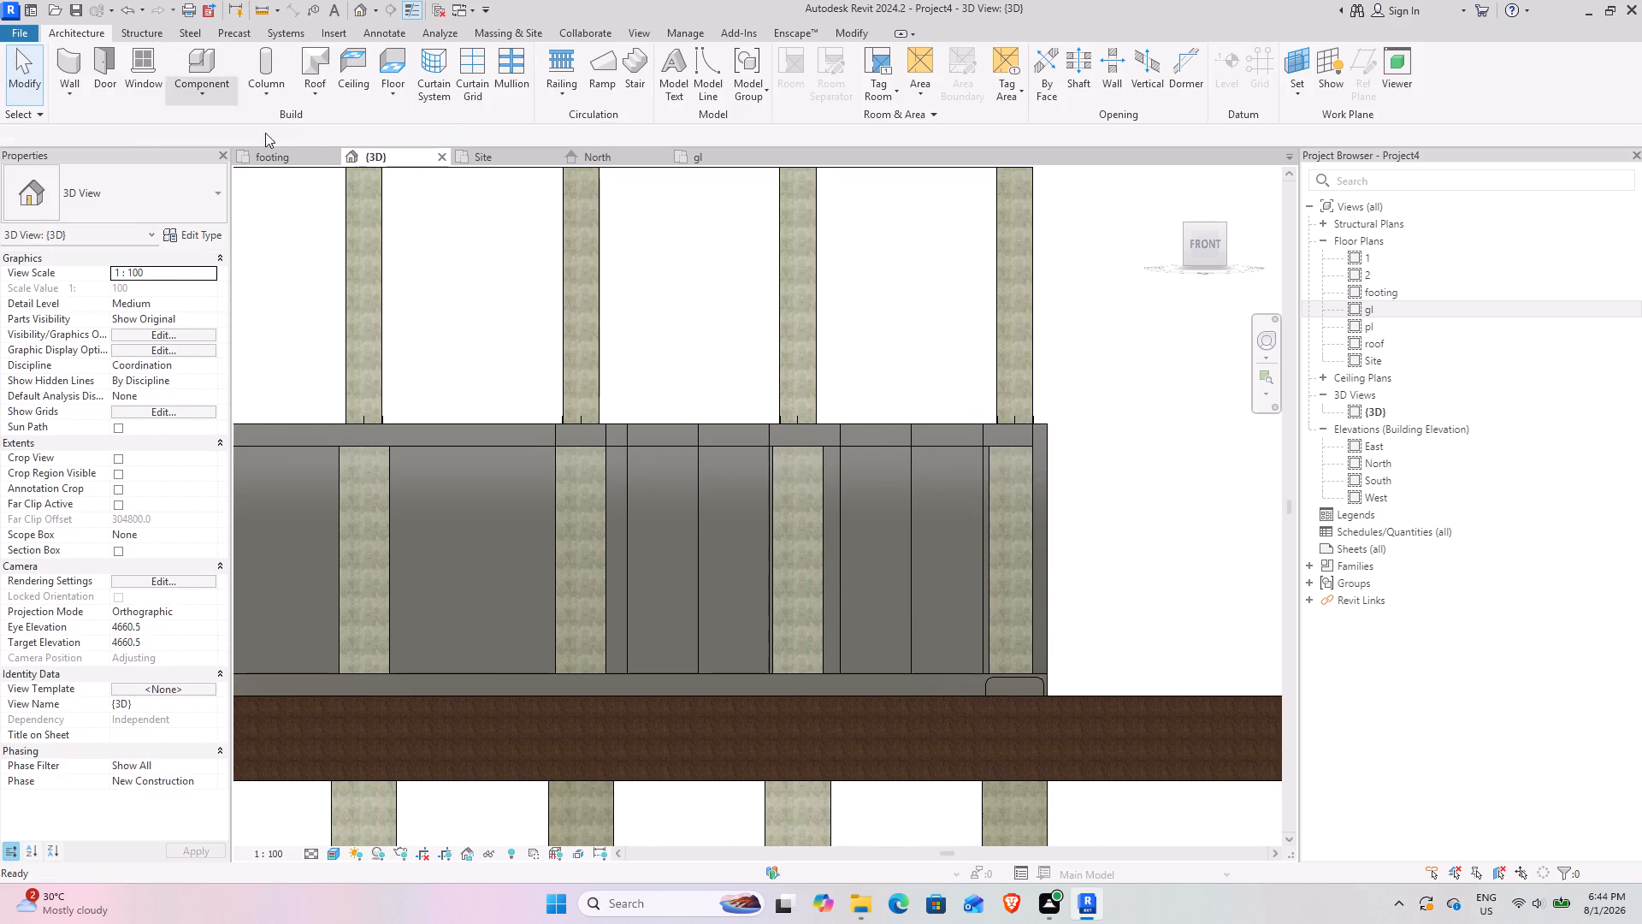
Add two horizontal curtain grid lines across the front curtain wall, about 900 mm below its top and about 1455 mm above its base.
{"action": "left_click", "coordinate": [467, 86]}
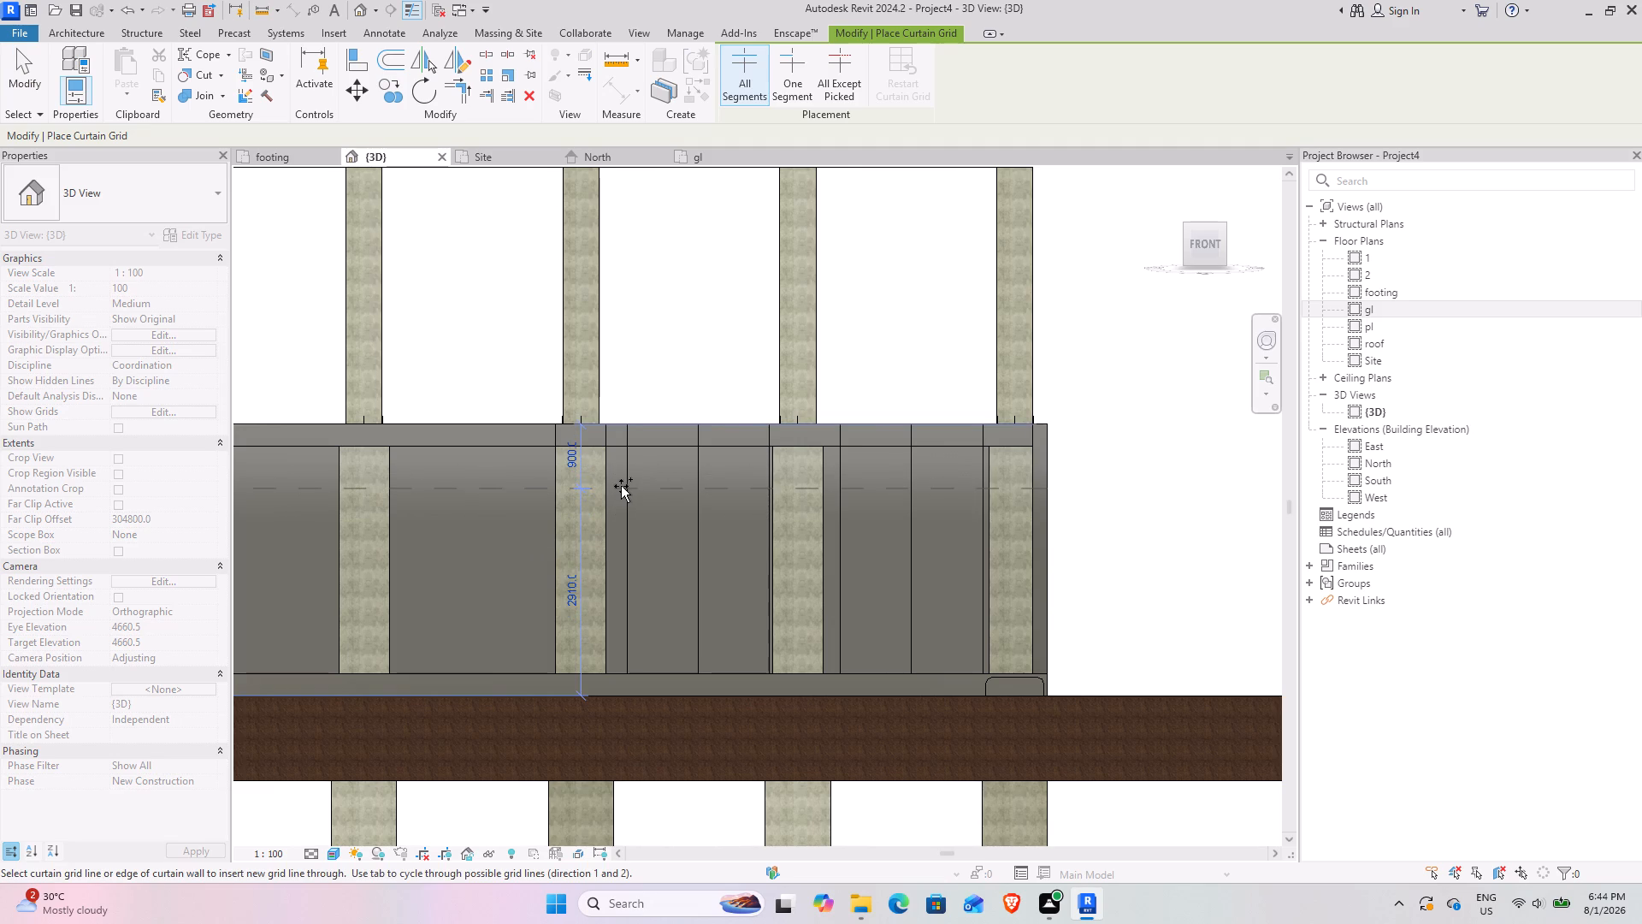
{"action": "left_click", "coordinate": [621, 486]}
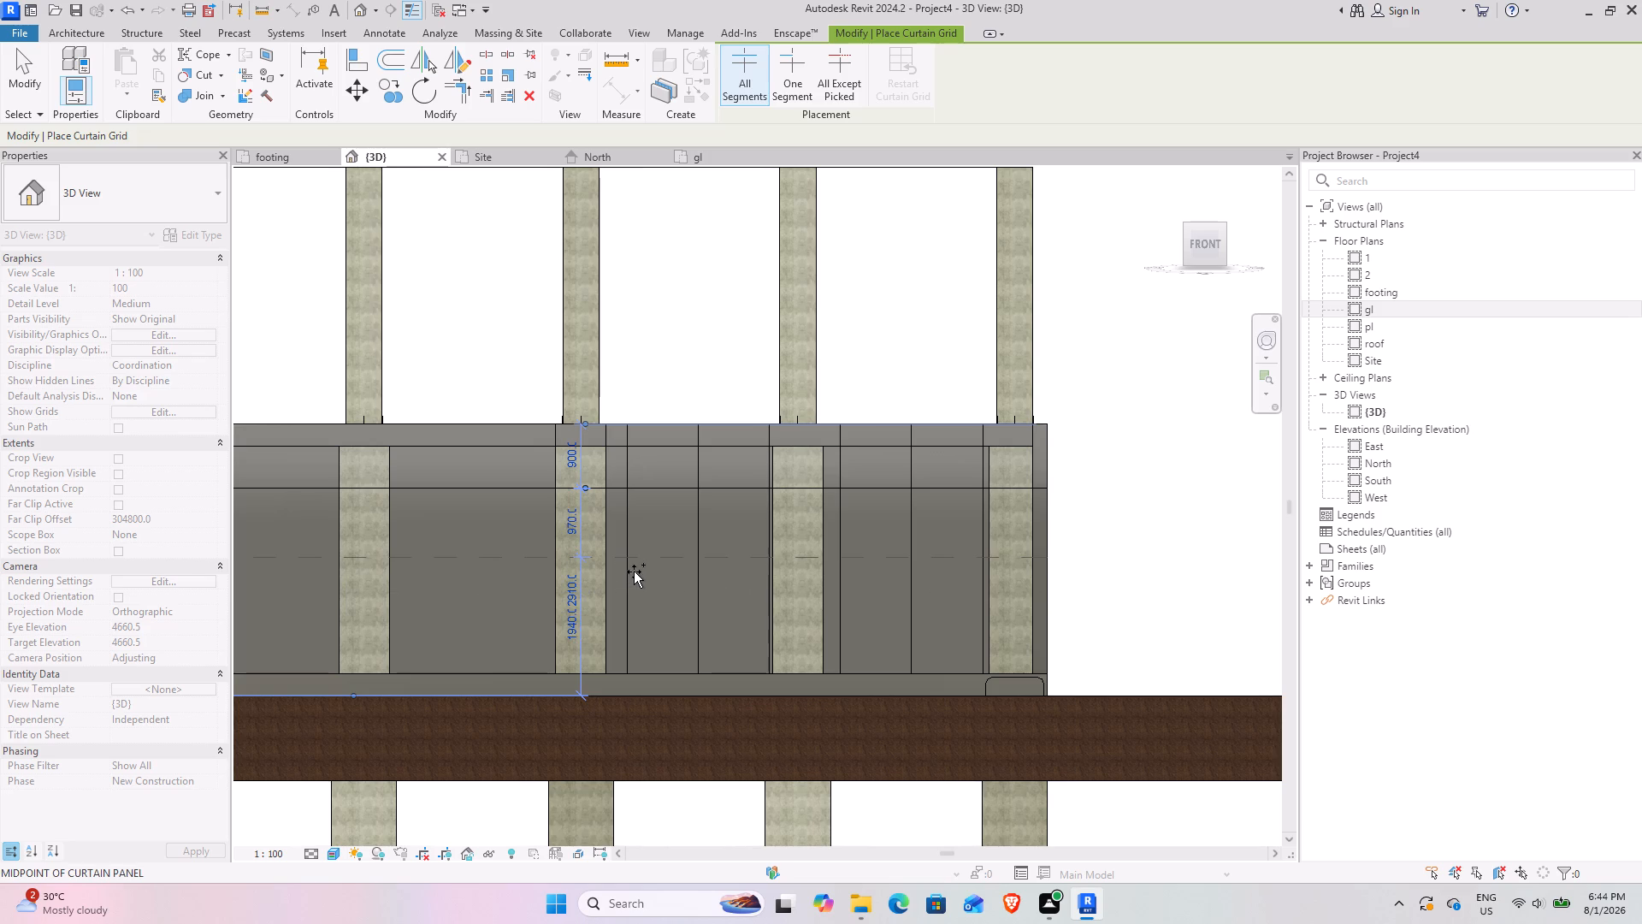
{"action": "left_click", "coordinate": [626, 576]}
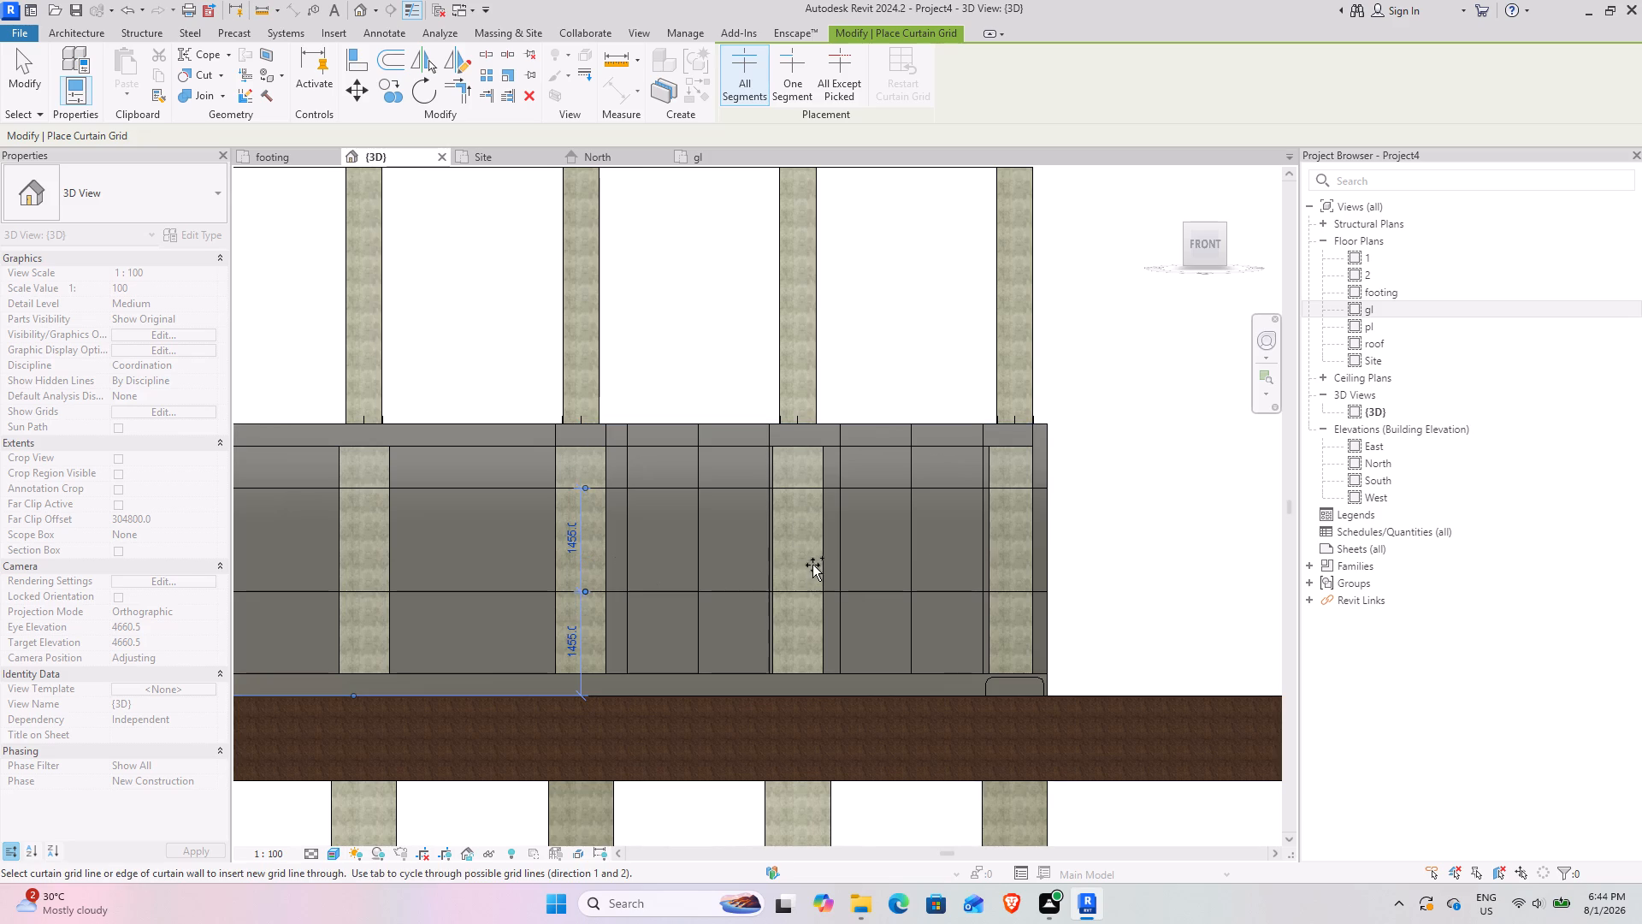
{"action": "left_click", "coordinate": [22, 82]}
{"action": "scroll", "coordinate": [523, 652], "scroll_direction": "down", "scroll_amount": 1}
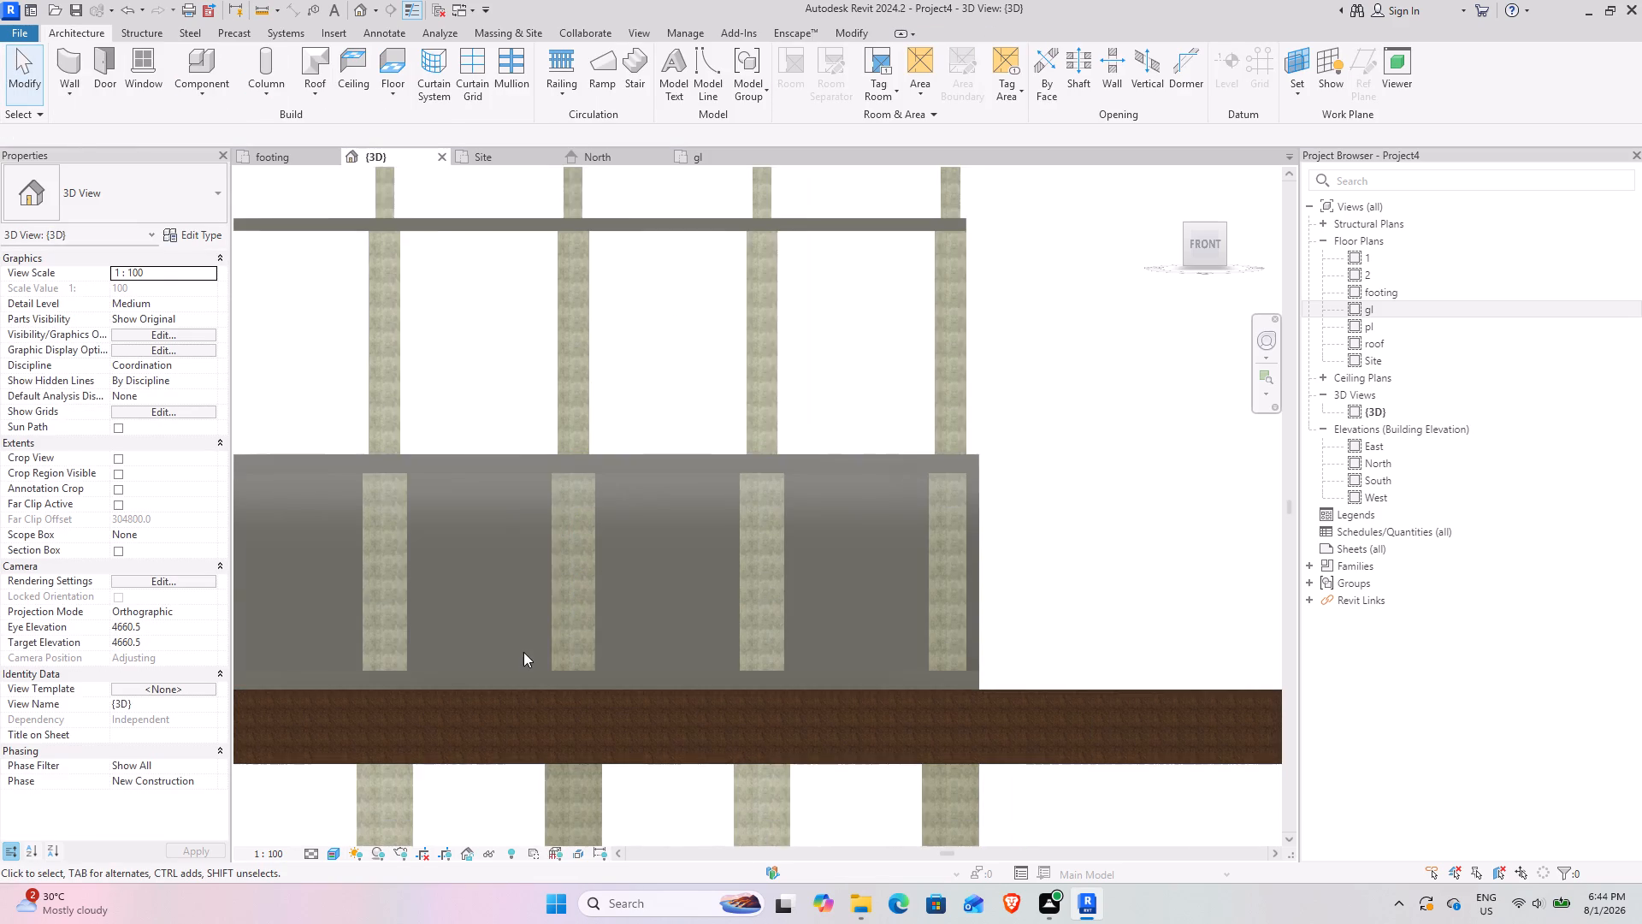
{"action": "middle_click_drag", "start_coordinate": [614, 618], "coordinate": [858, 646]}
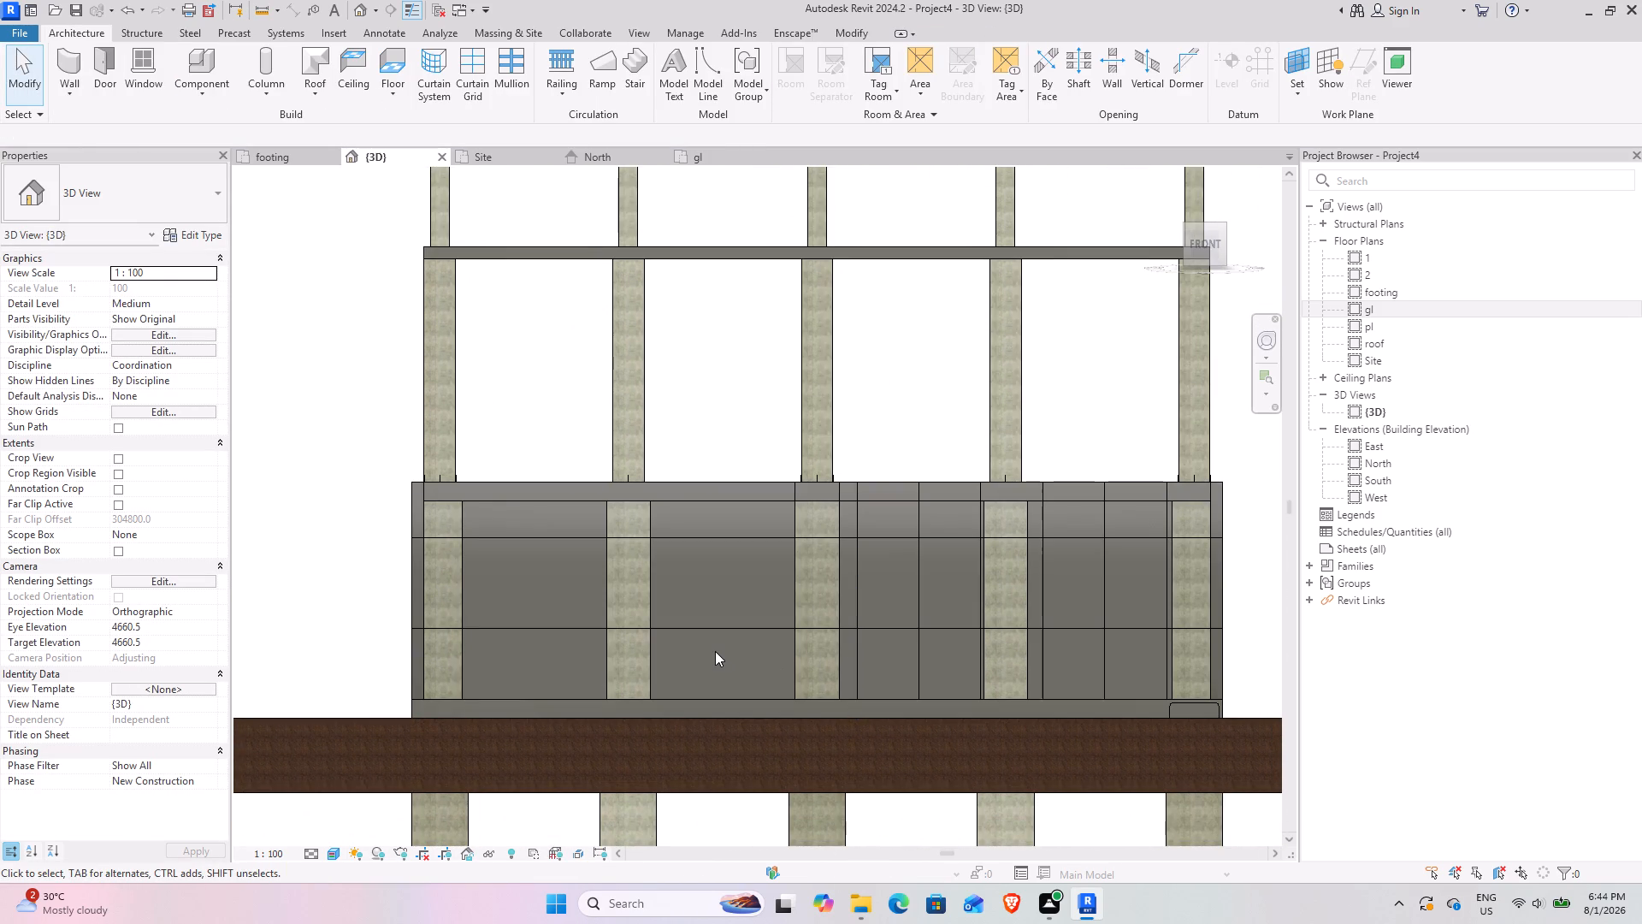
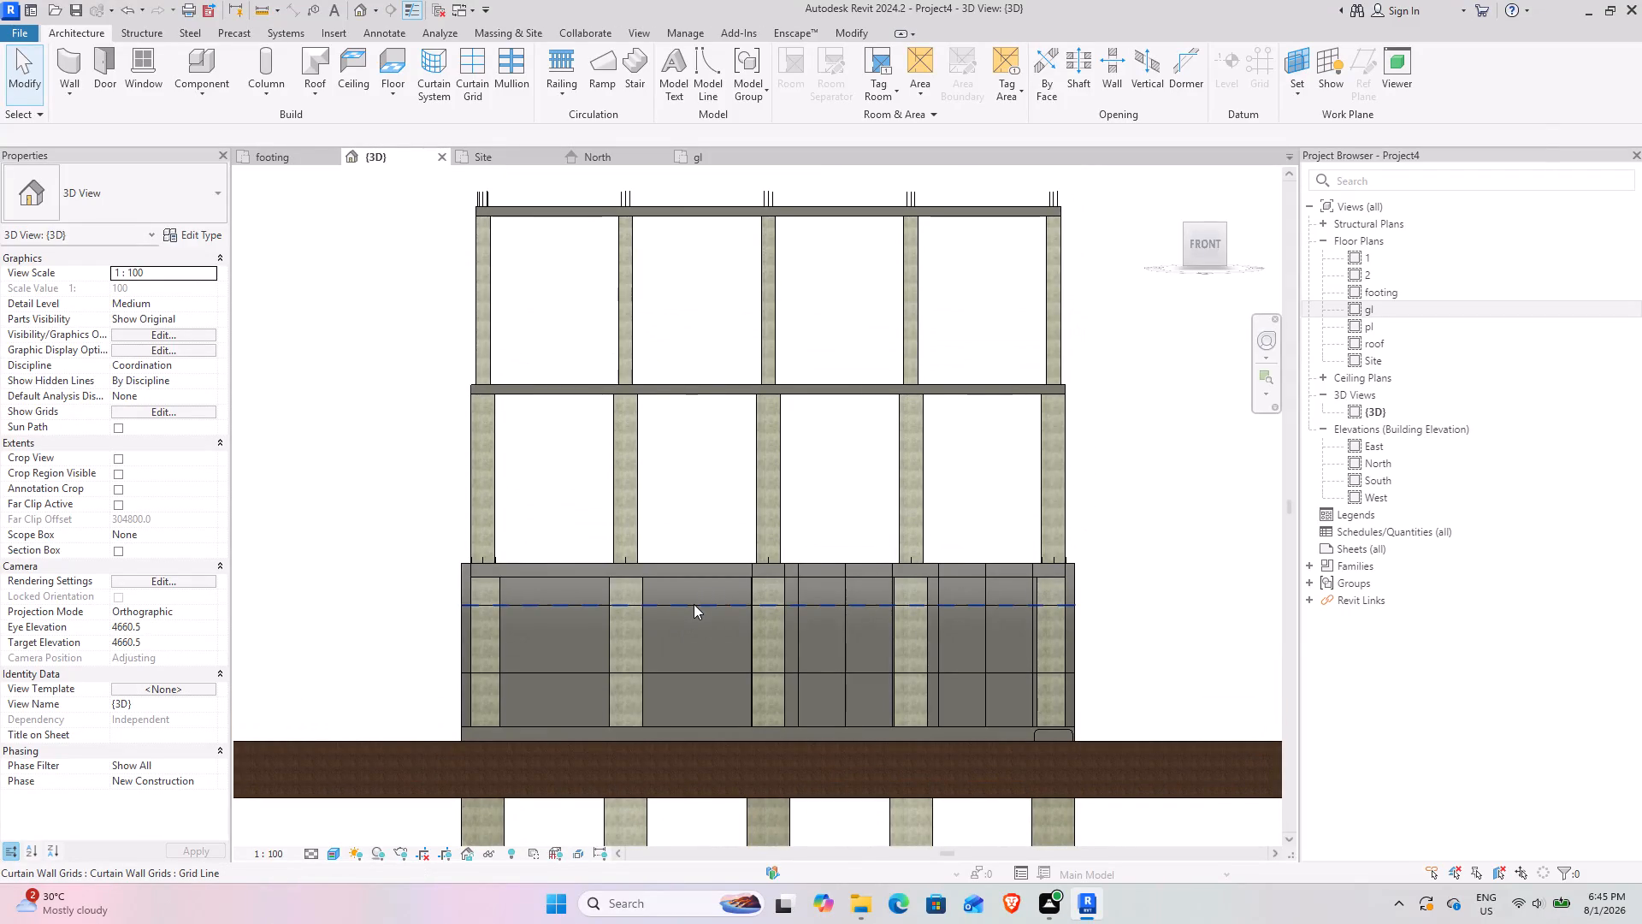
Remove the upper horizontal curtain grid line's segment in the narrow bay just beside the middle front column, keeping its other segments.
{"action": "left_click", "coordinate": [694, 604]}
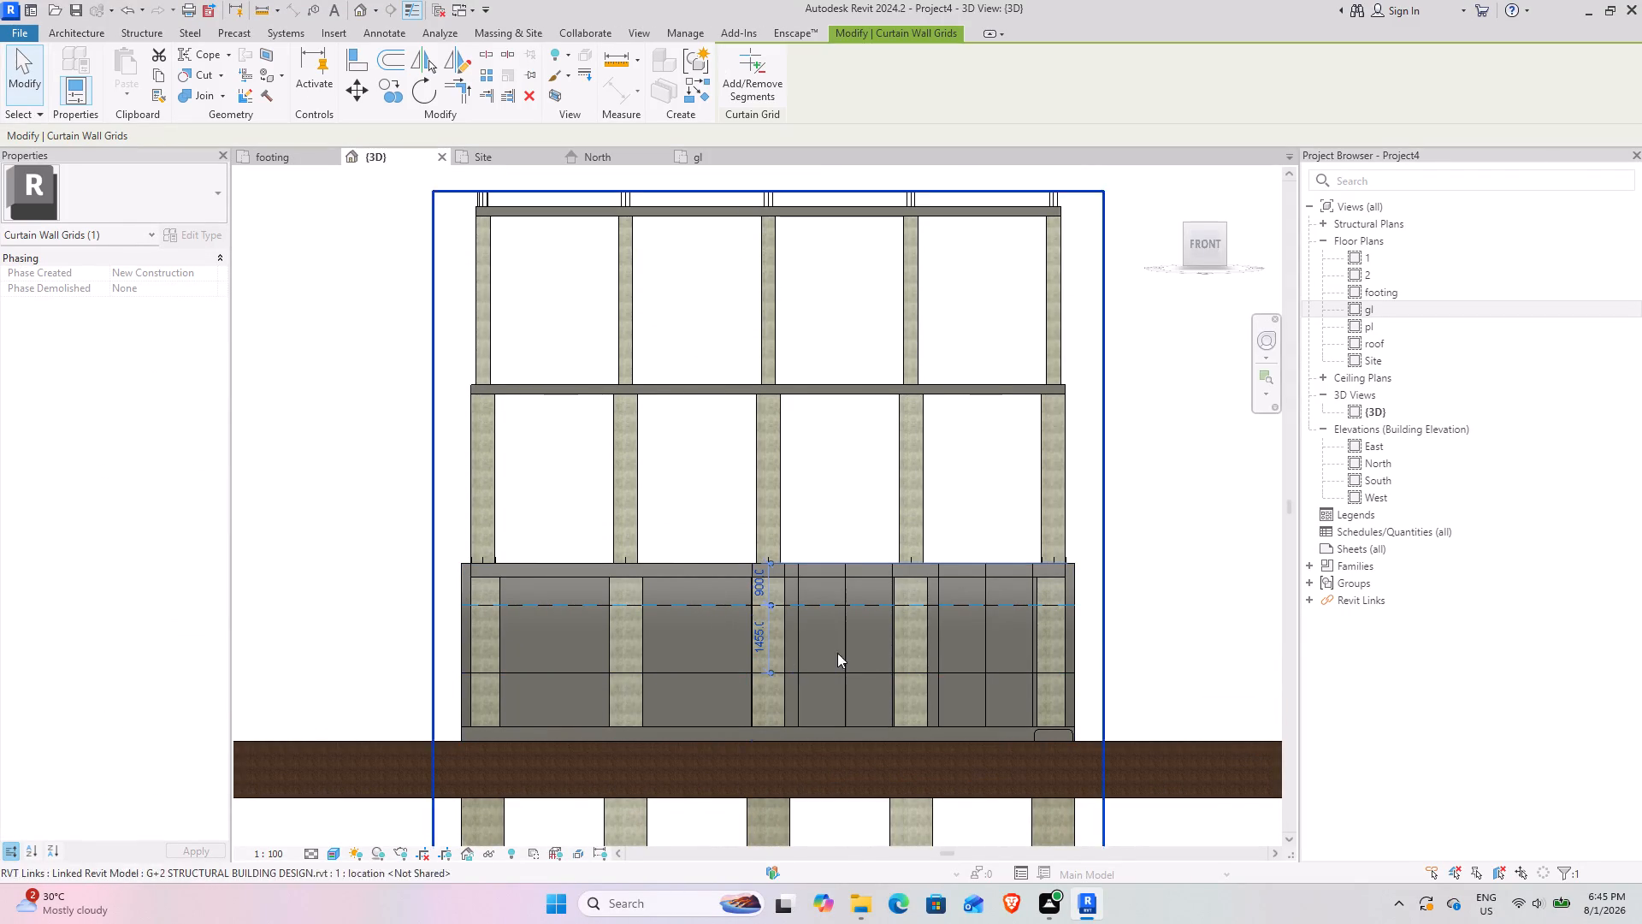
{"action": "scroll", "coordinate": [856, 655], "scroll_direction": "up", "scroll_amount": 4}
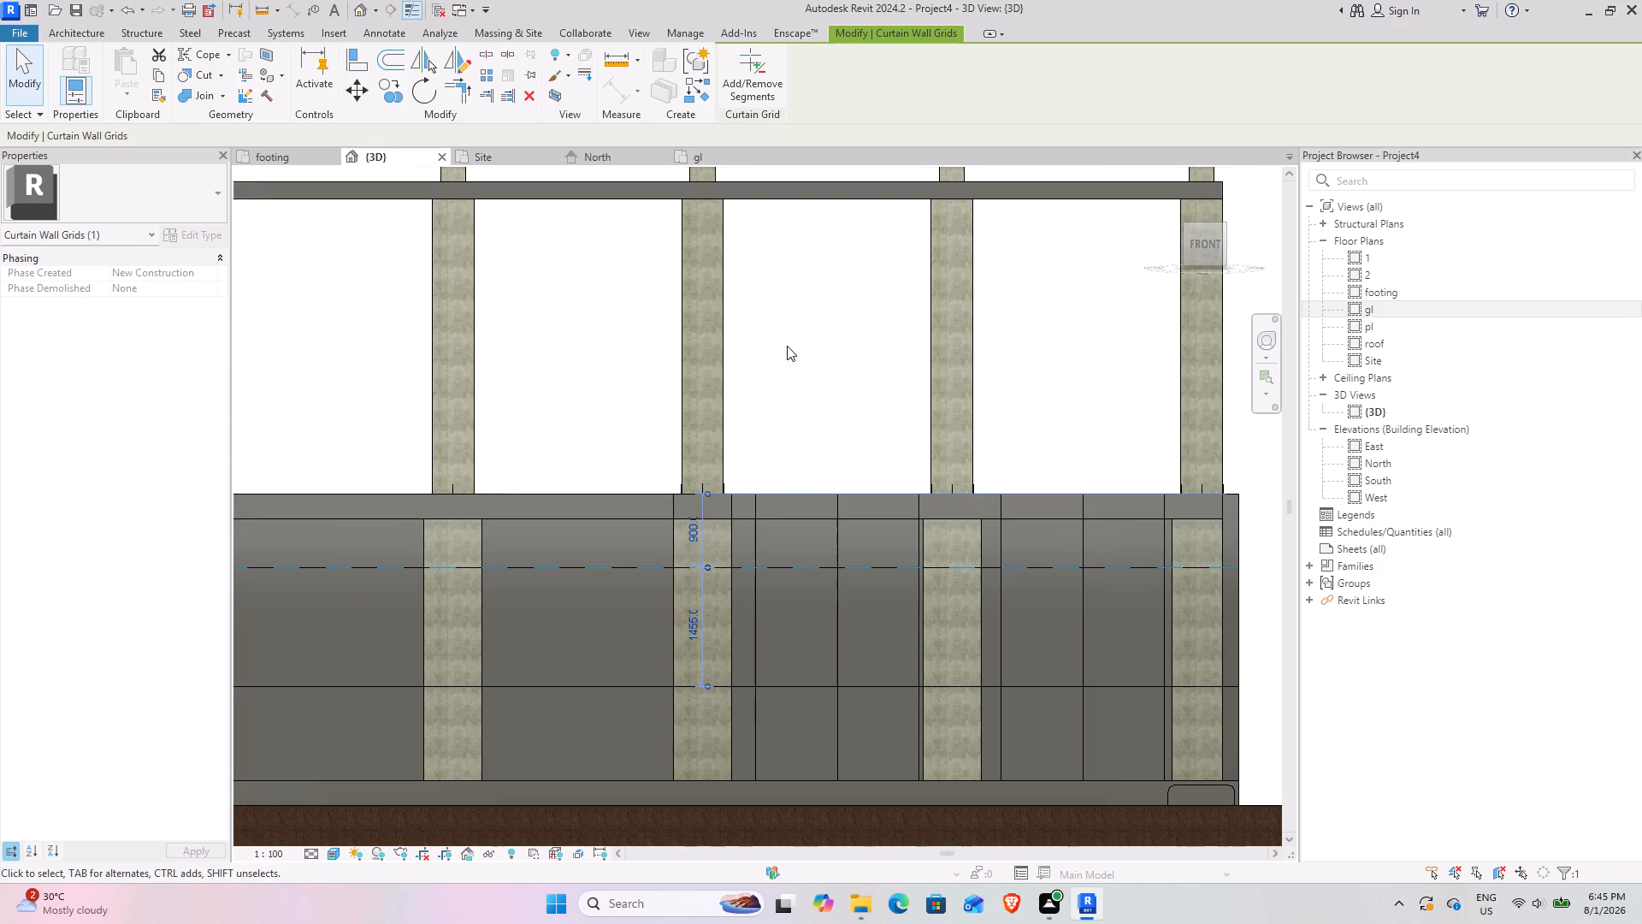
{"action": "left_click", "coordinate": [761, 93]}
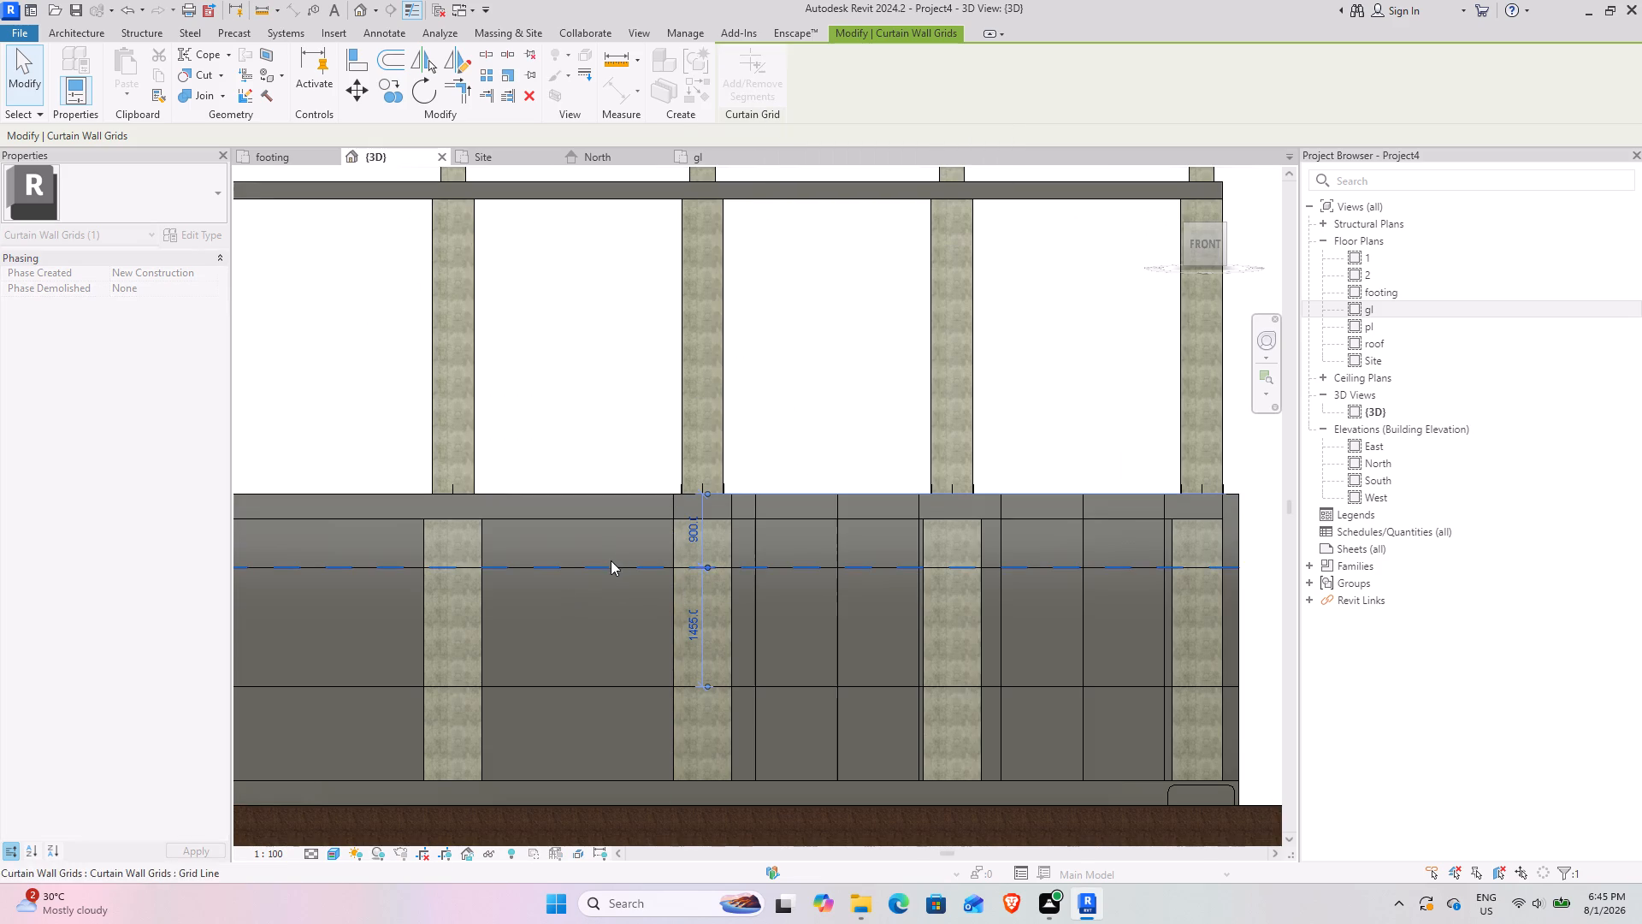
{"action": "left_click", "coordinate": [541, 562]}
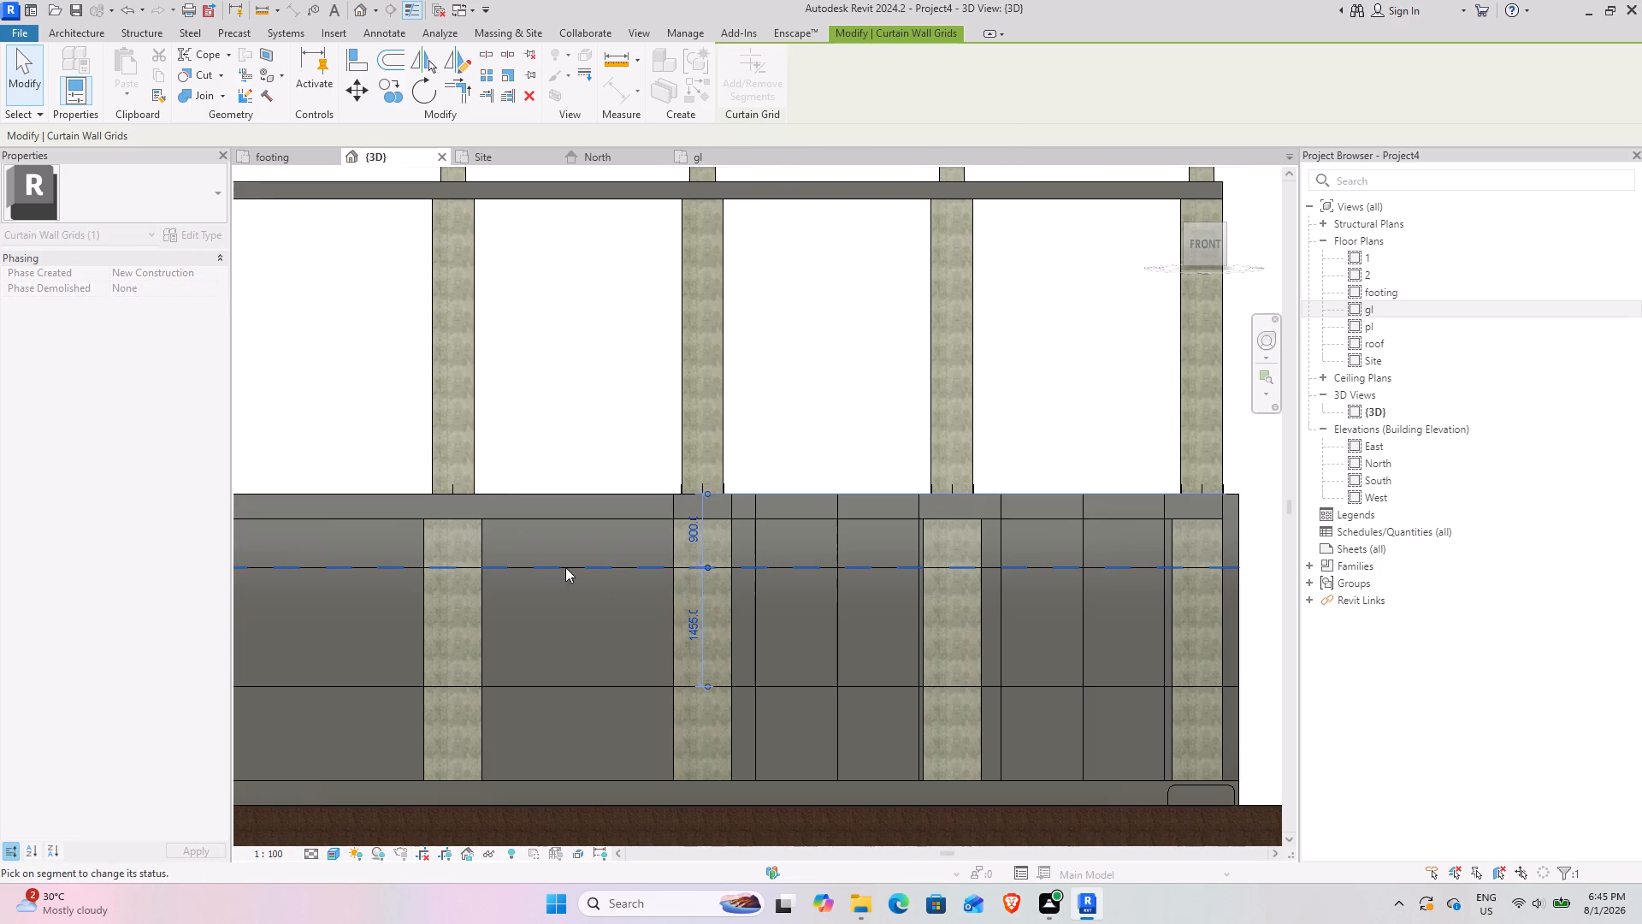
{"action": "left_click", "coordinate": [736, 562]}
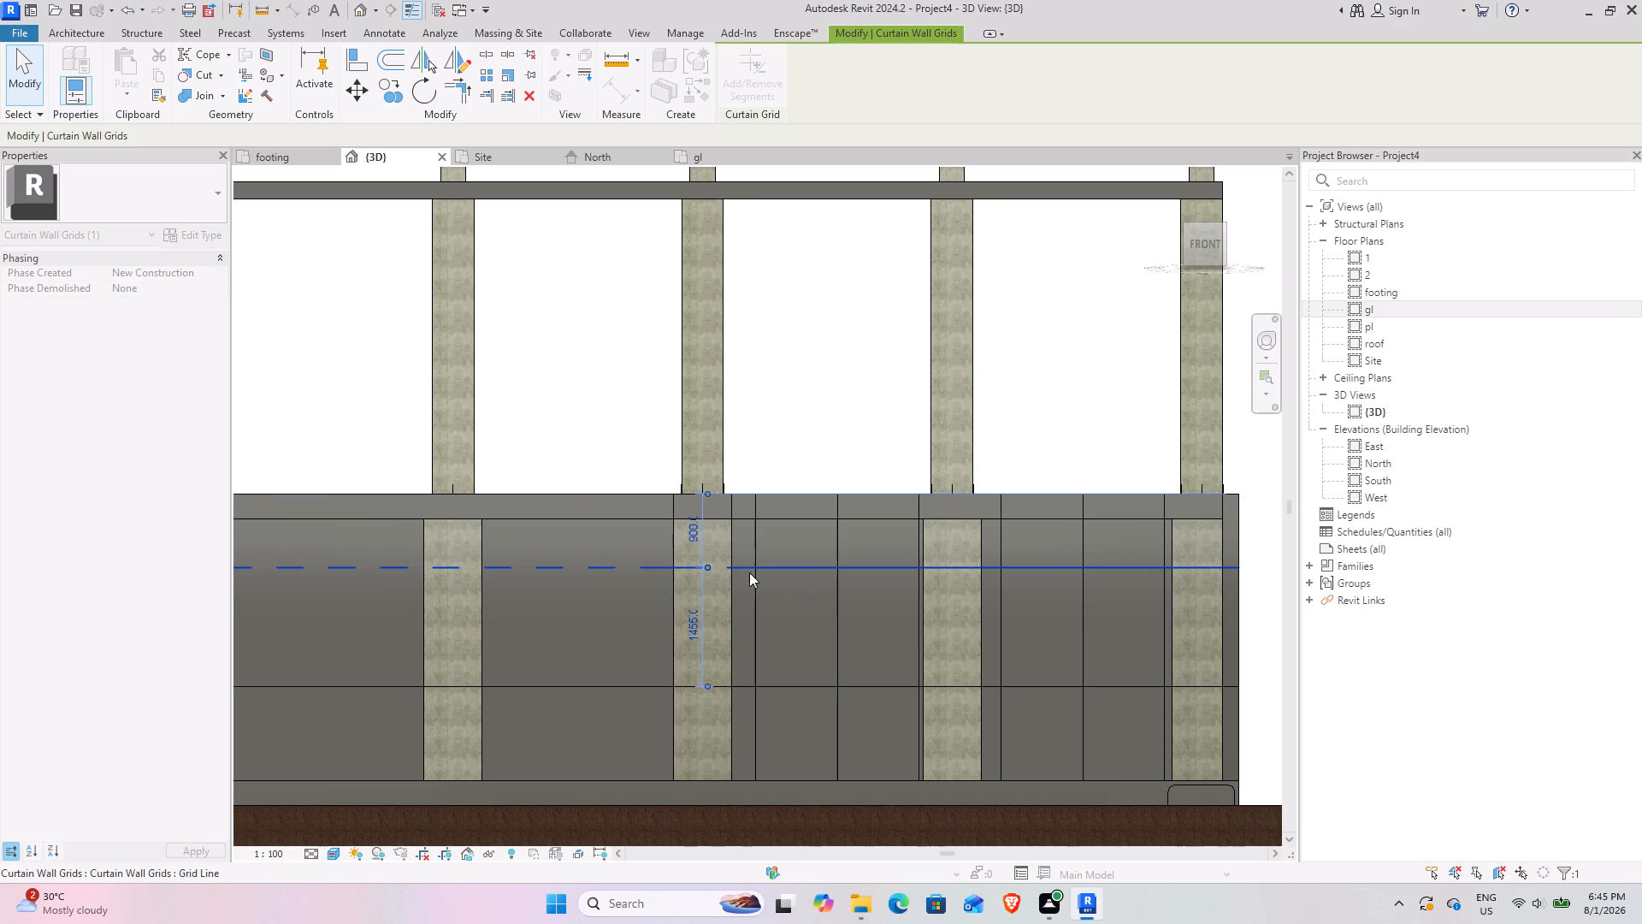
{"action": "left_click", "coordinate": [760, 572]}
{"action": "left_click", "coordinate": [629, 564]}
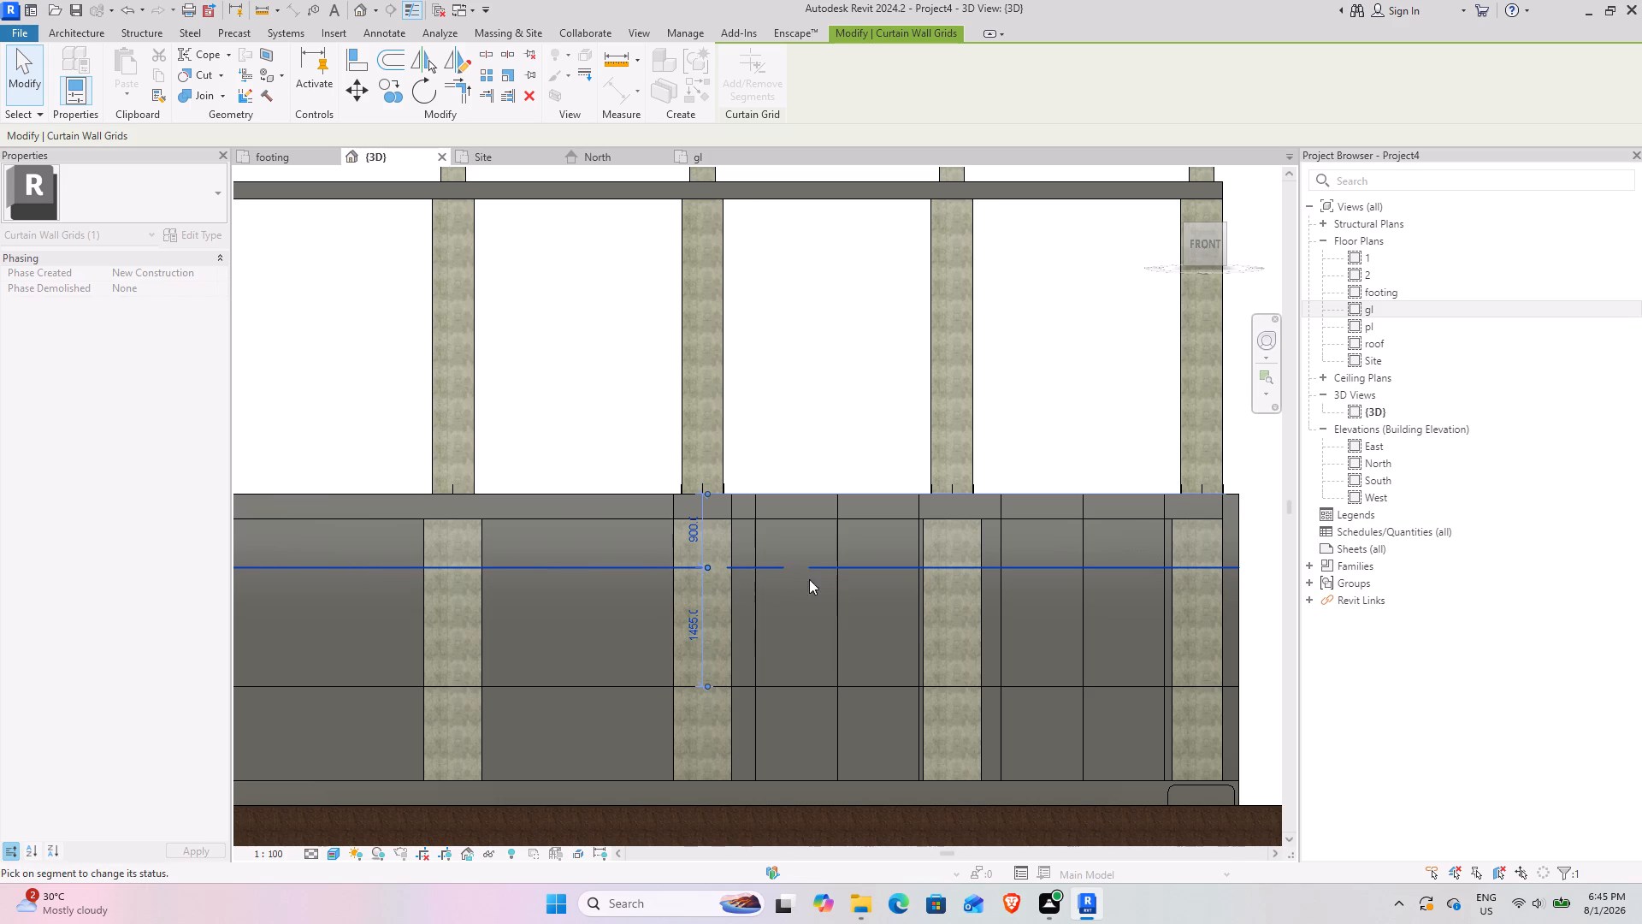
{"action": "left_click", "coordinate": [839, 571]}
{"action": "left_click", "coordinate": [891, 564]}
{"action": "left_click", "coordinate": [940, 568]}
{"action": "left_click", "coordinate": [997, 568]}
{"action": "left_click", "coordinate": [659, 566]}
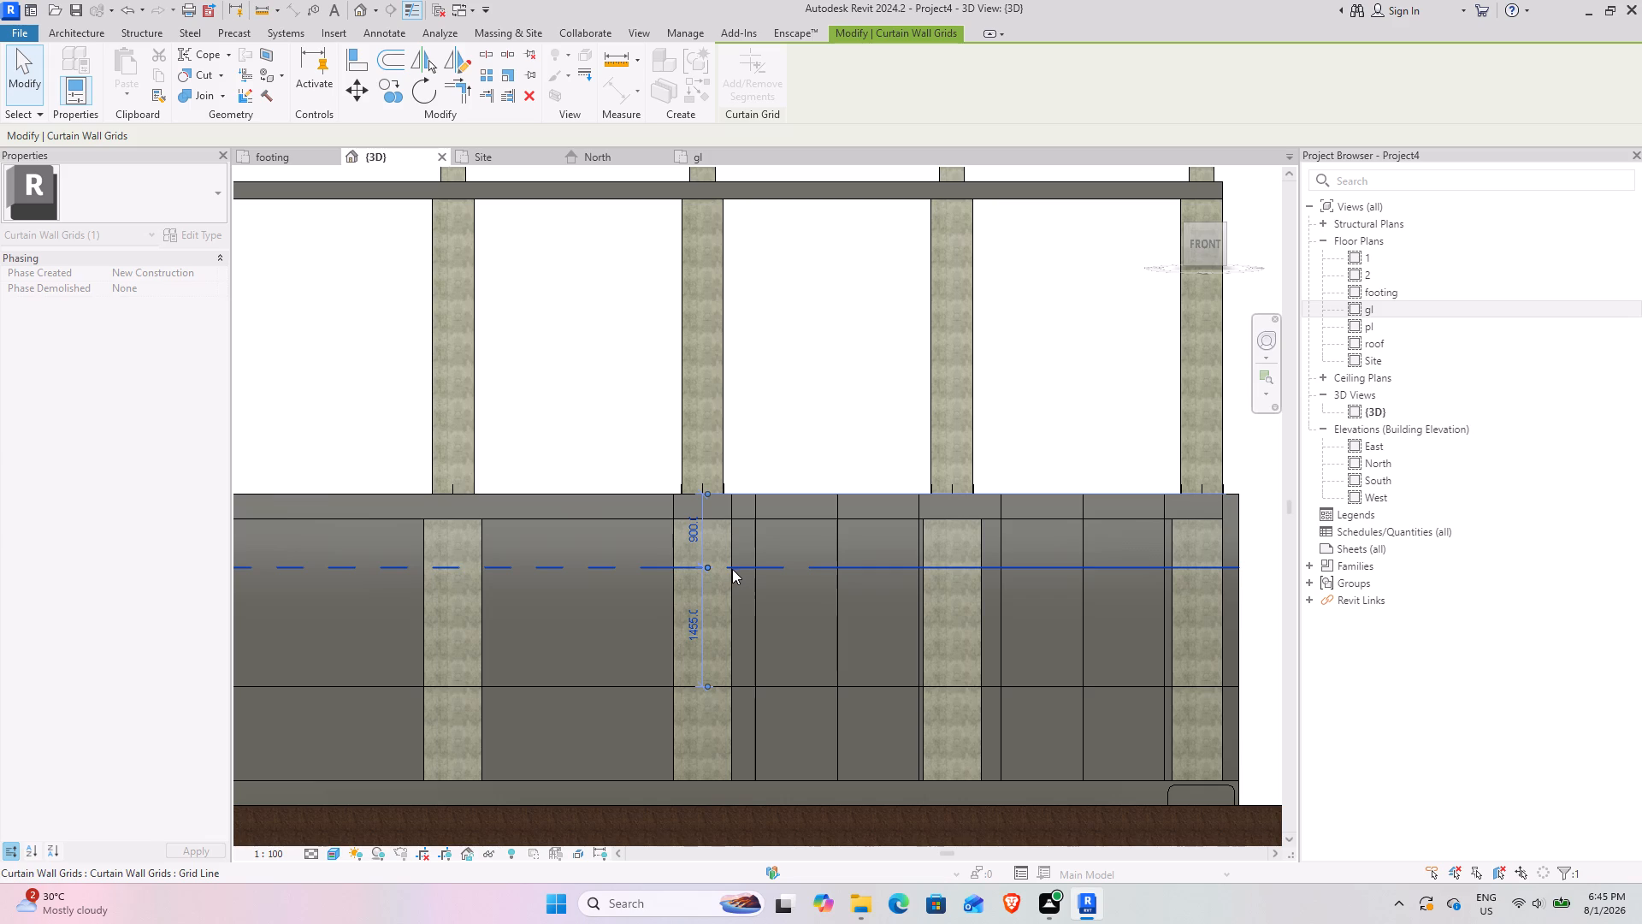
{"action": "left_click", "coordinate": [733, 568]}
{"action": "left_click", "coordinate": [648, 567]}
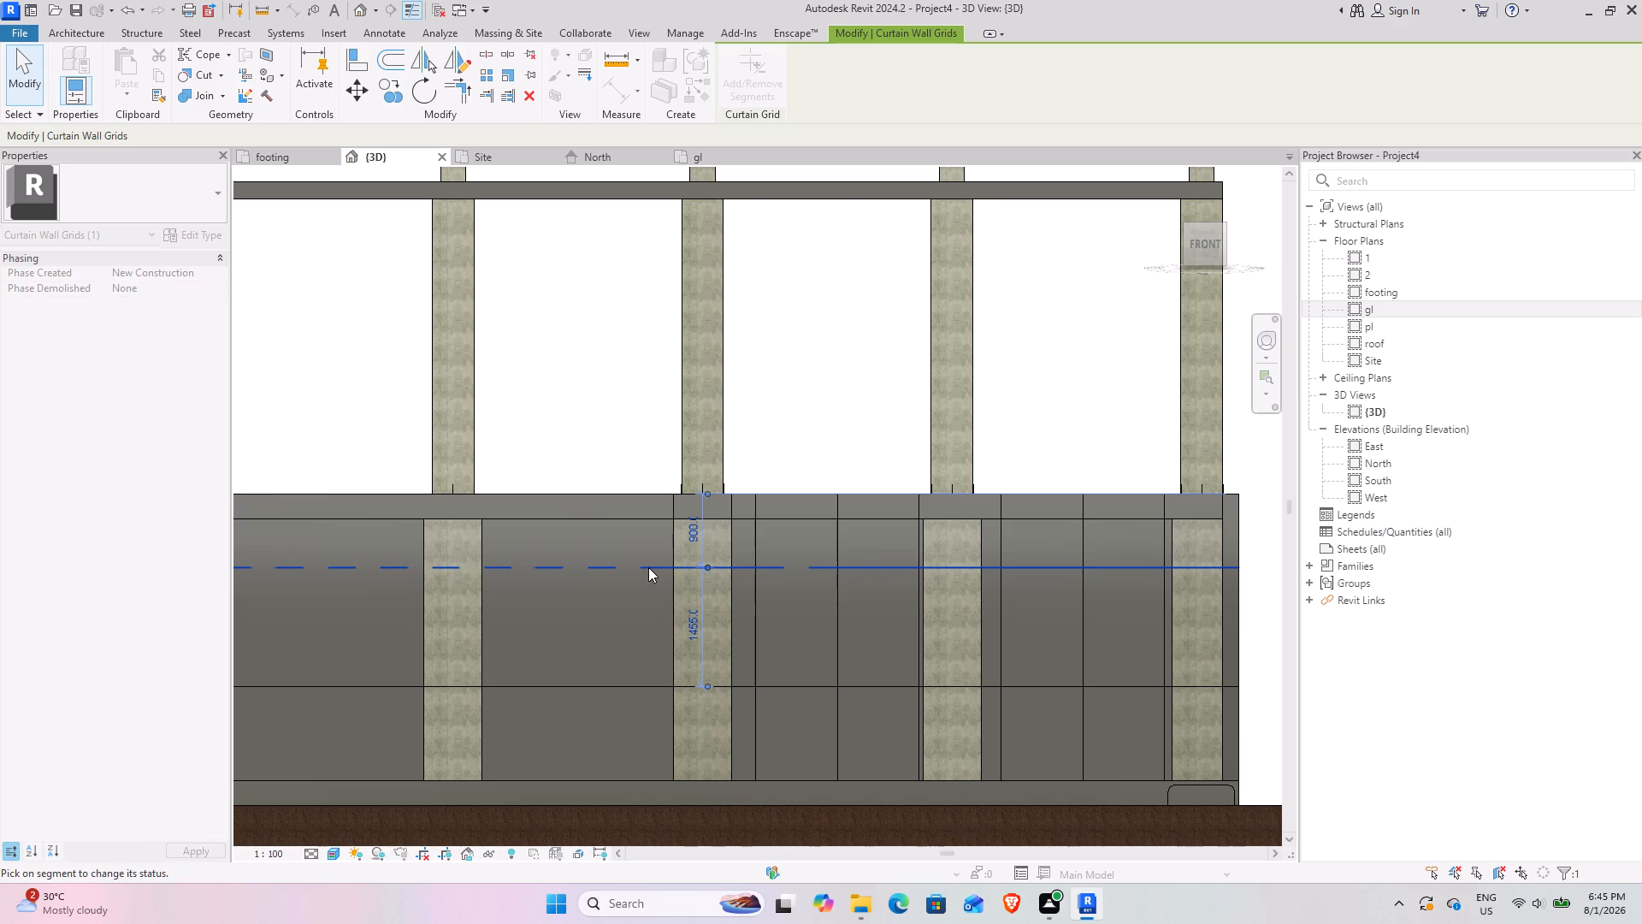
{"action": "left_click", "coordinate": [814, 565]}
{"action": "left_click", "coordinate": [785, 564]}
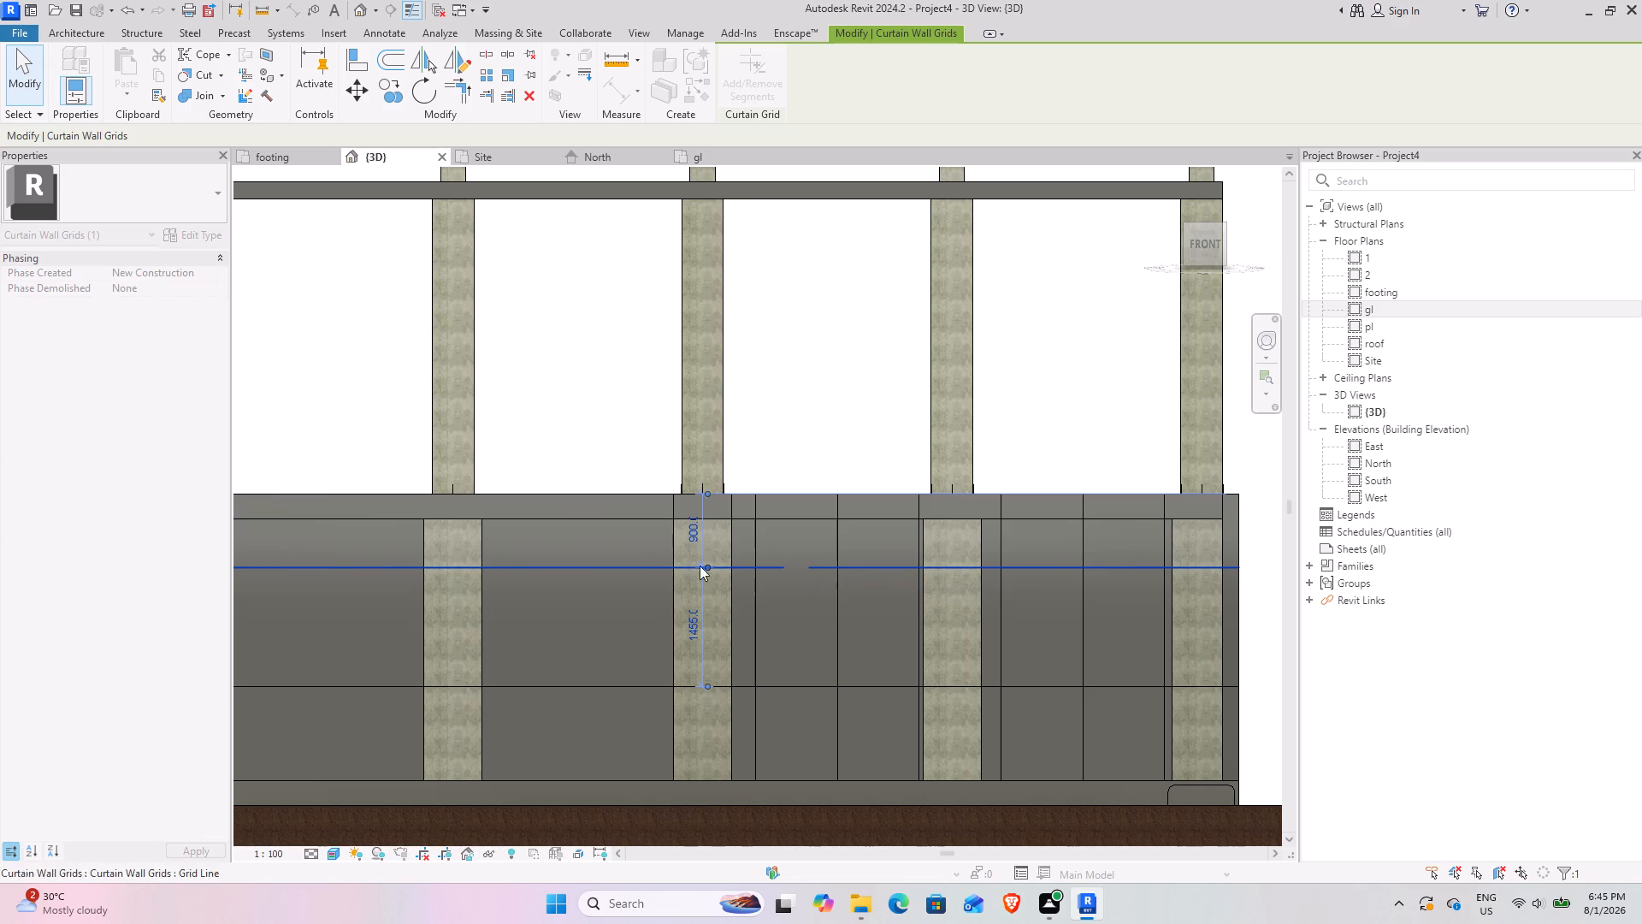
{"action": "left_click", "coordinate": [6, 72]}
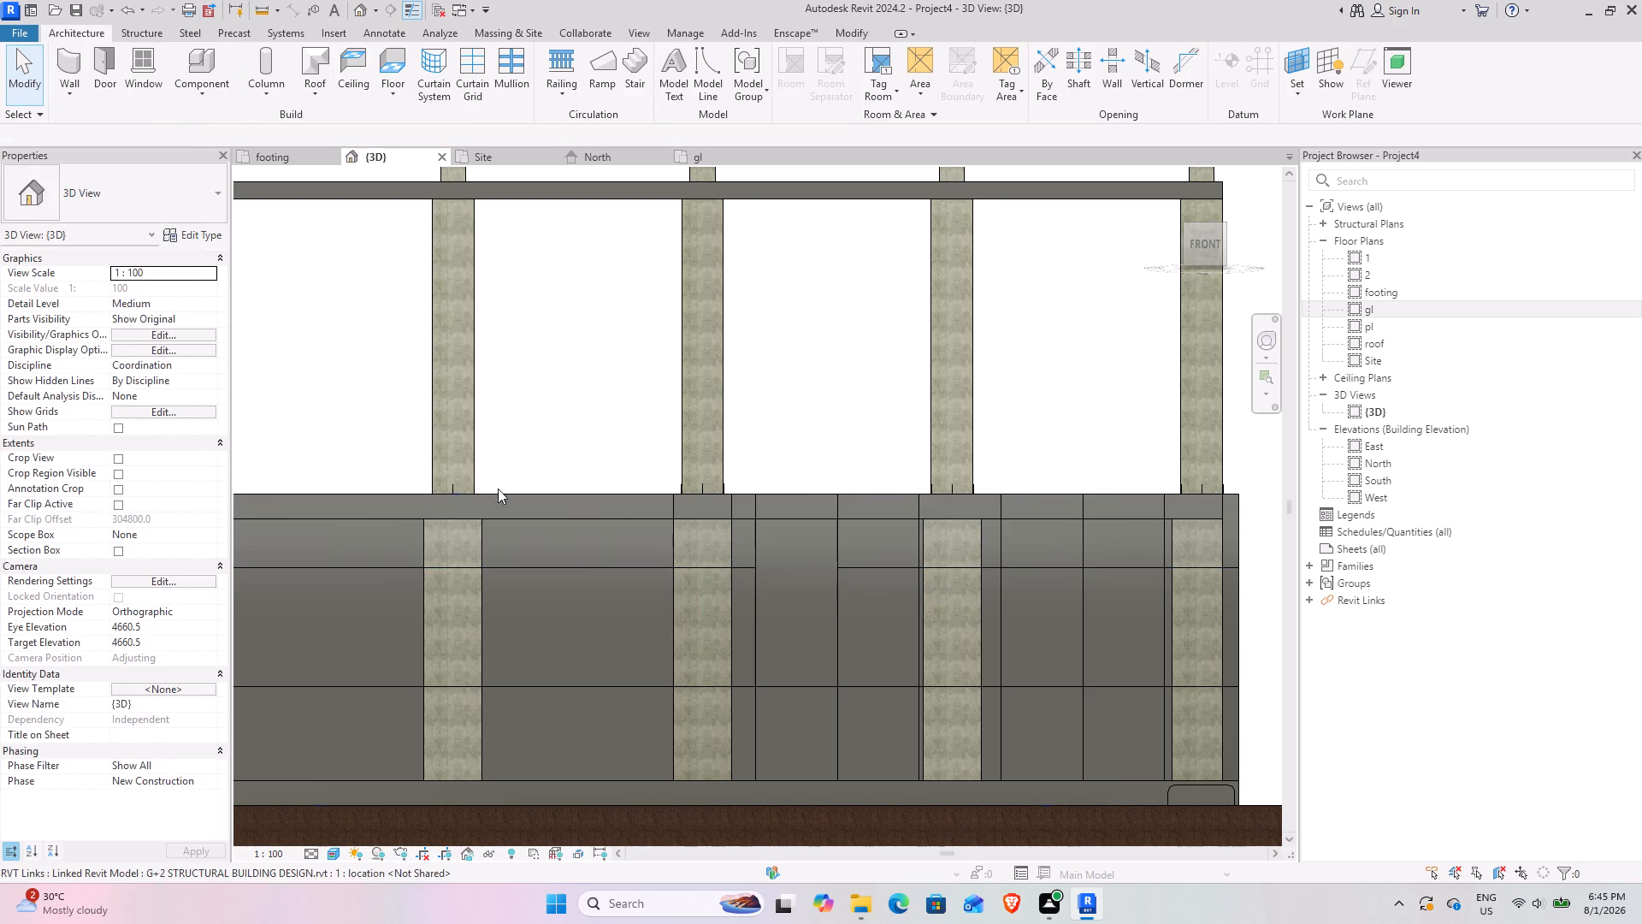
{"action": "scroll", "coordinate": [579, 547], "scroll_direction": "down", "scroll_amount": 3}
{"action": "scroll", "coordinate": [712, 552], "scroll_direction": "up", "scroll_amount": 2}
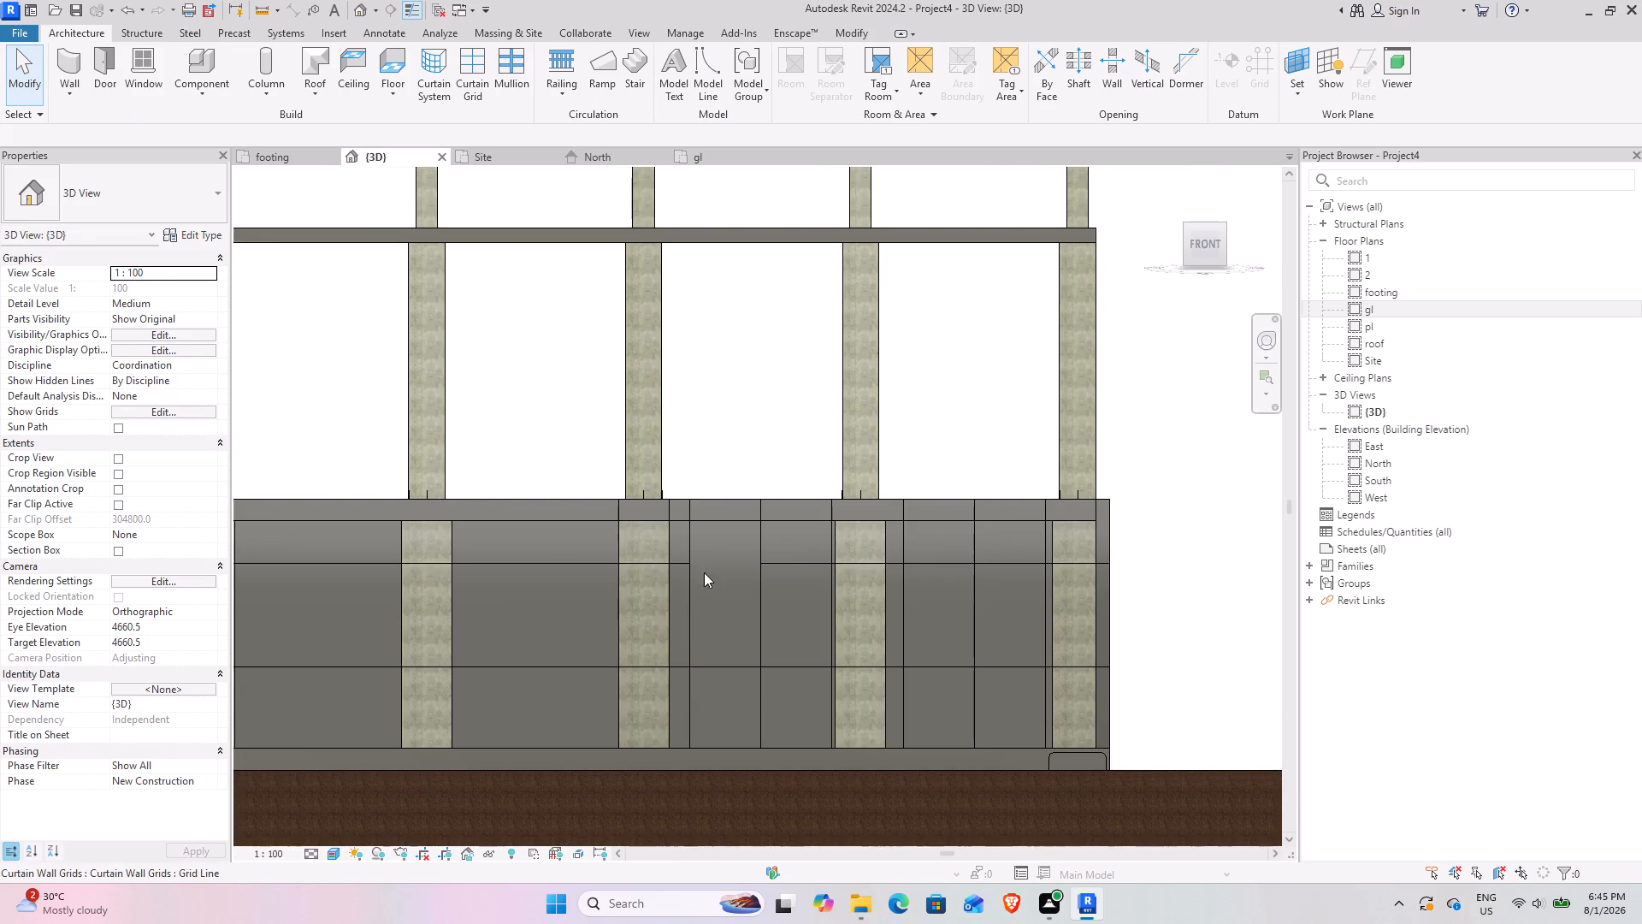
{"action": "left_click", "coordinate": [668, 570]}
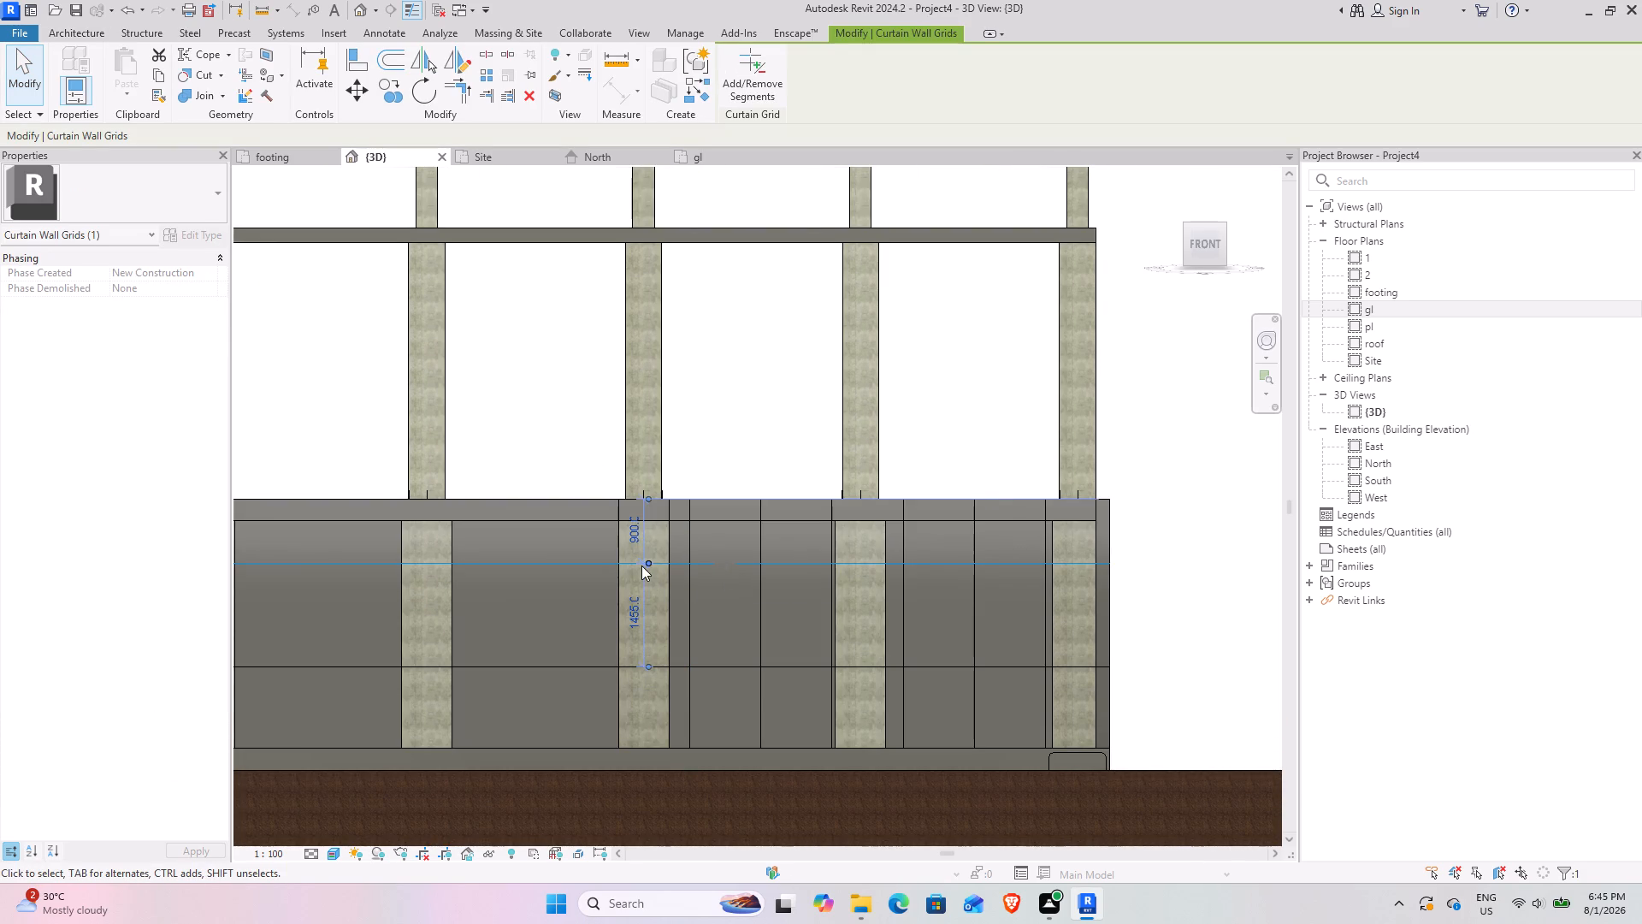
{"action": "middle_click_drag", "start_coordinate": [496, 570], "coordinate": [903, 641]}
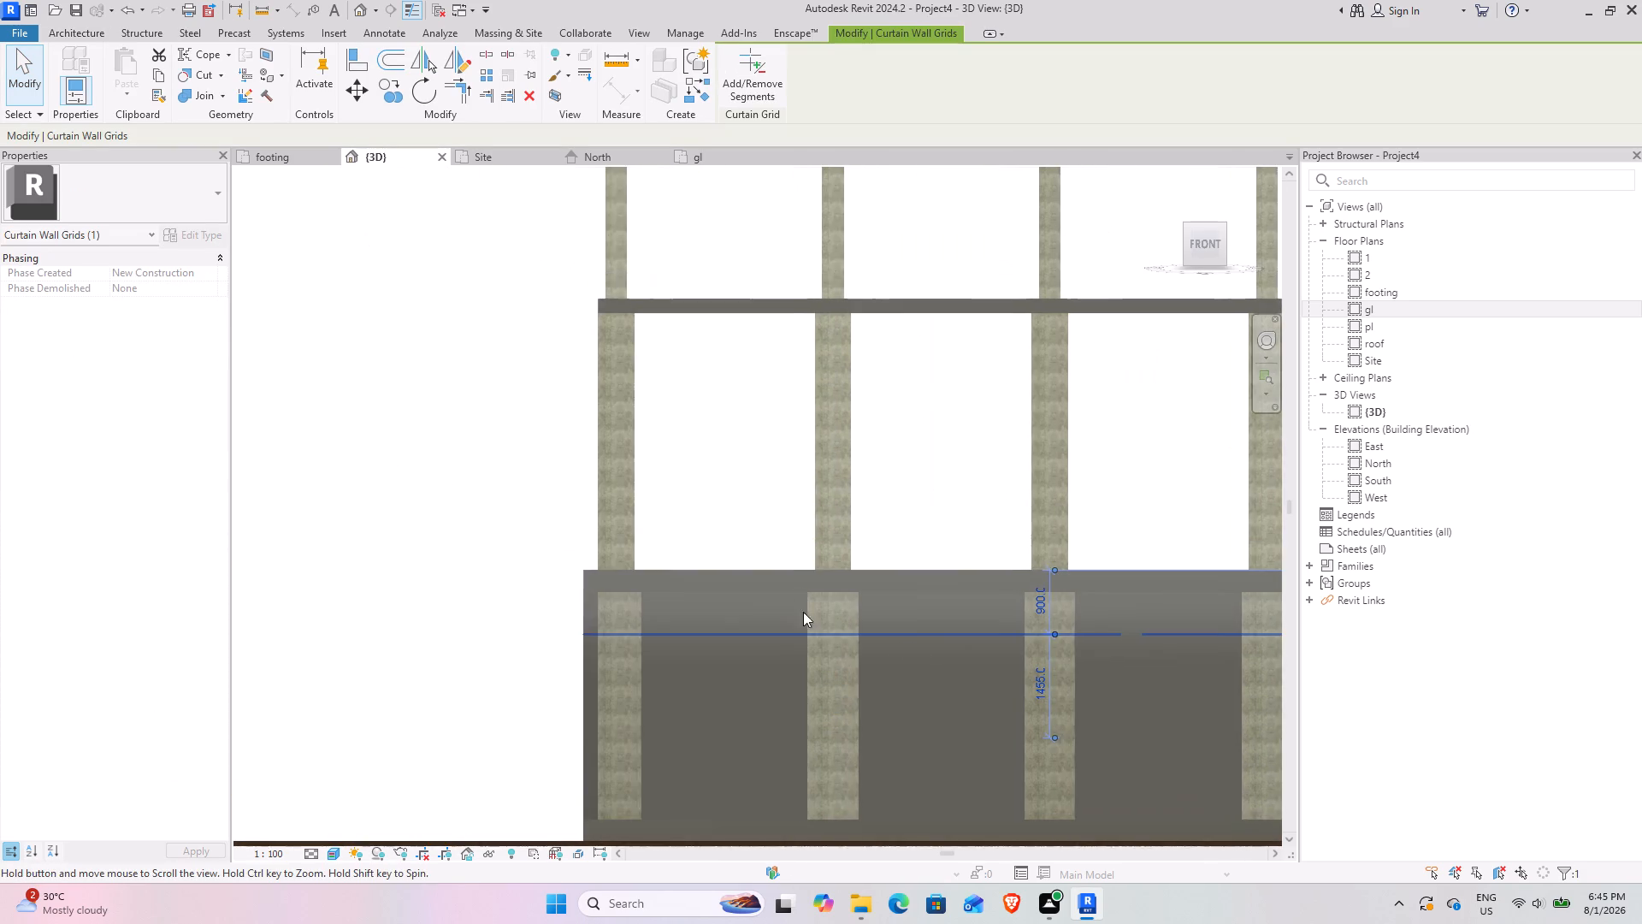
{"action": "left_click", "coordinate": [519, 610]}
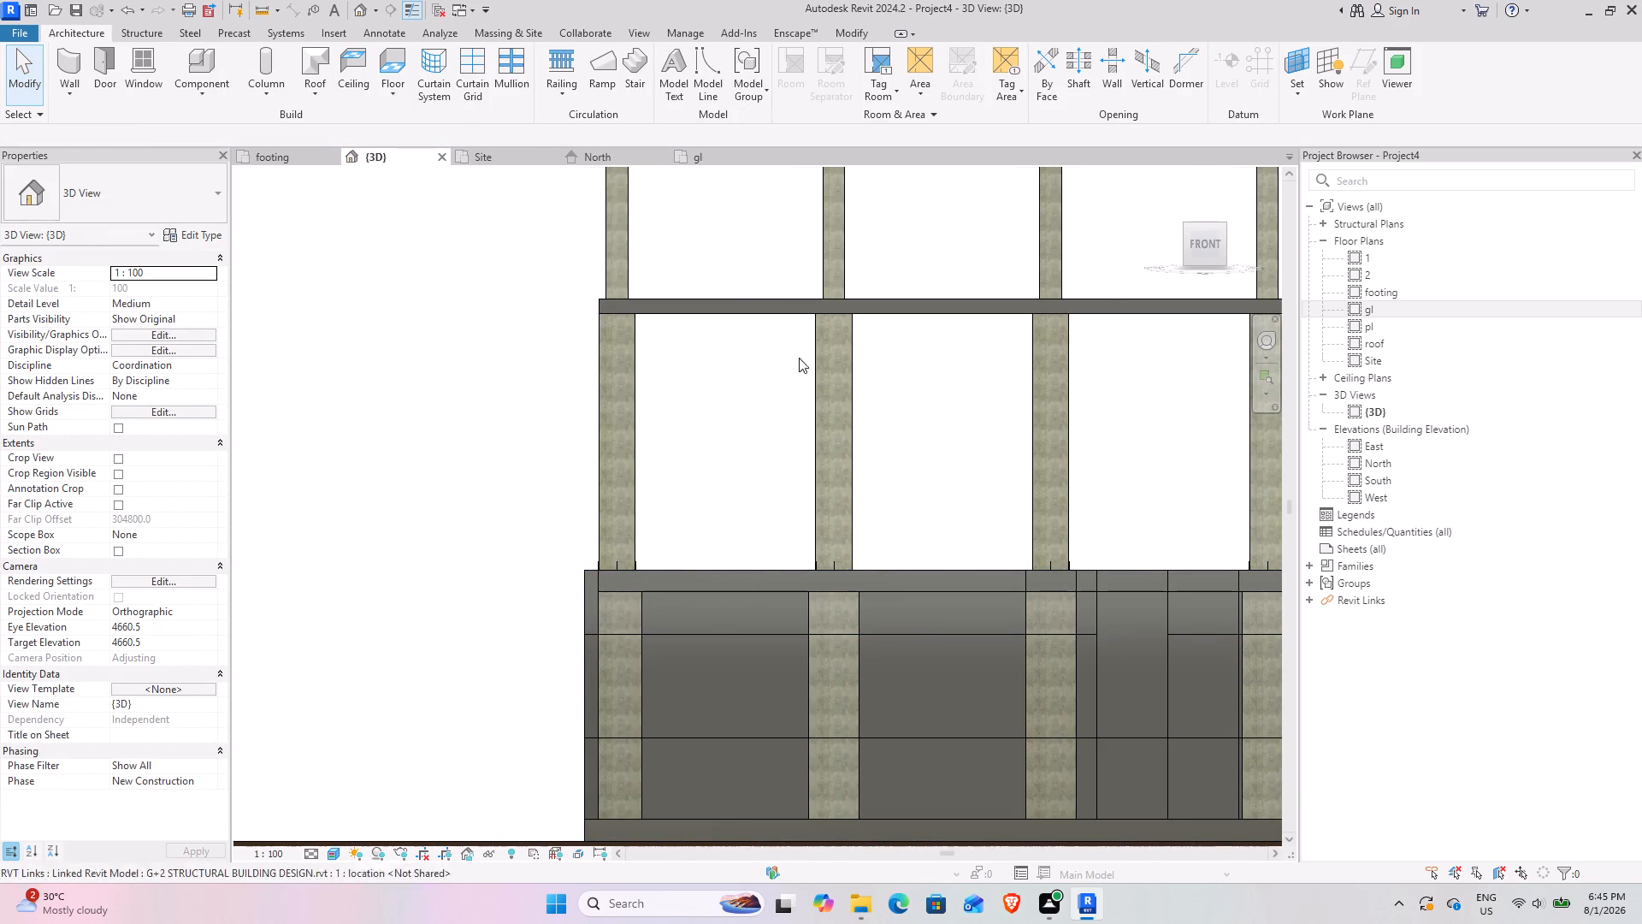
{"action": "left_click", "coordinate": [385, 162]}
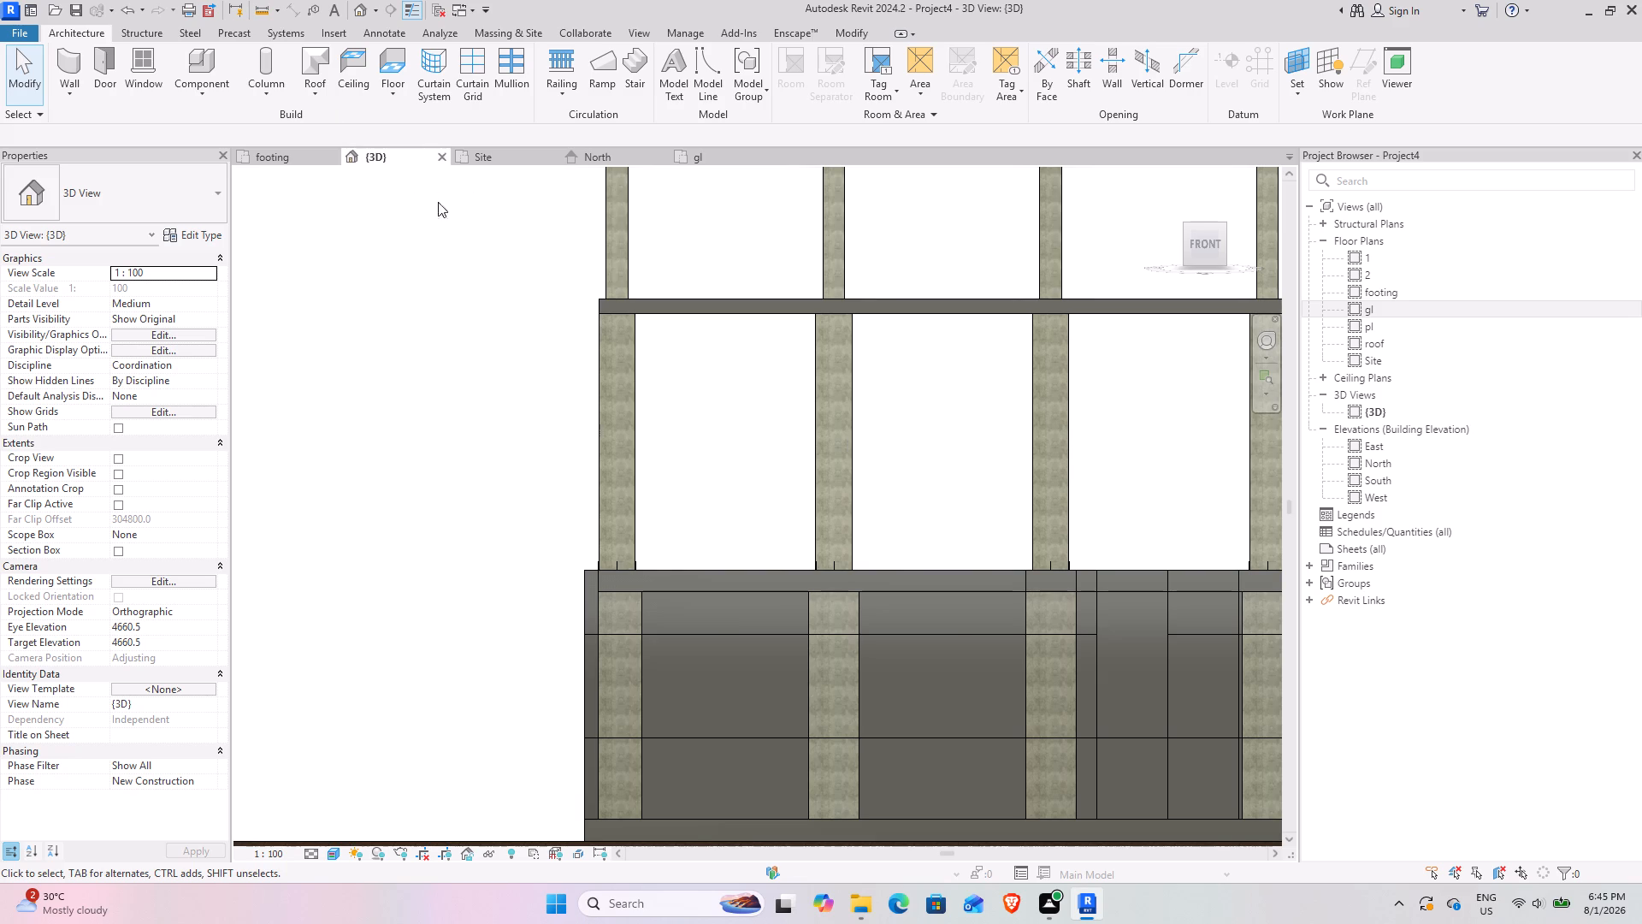
Place 50 x 150 mm rectangular mullions on both horizontal grid lines and on the six vertical grid lines beyond the middle front column.
{"action": "middle_click_drag", "start_coordinate": [771, 606], "coordinate": [452, 465]}
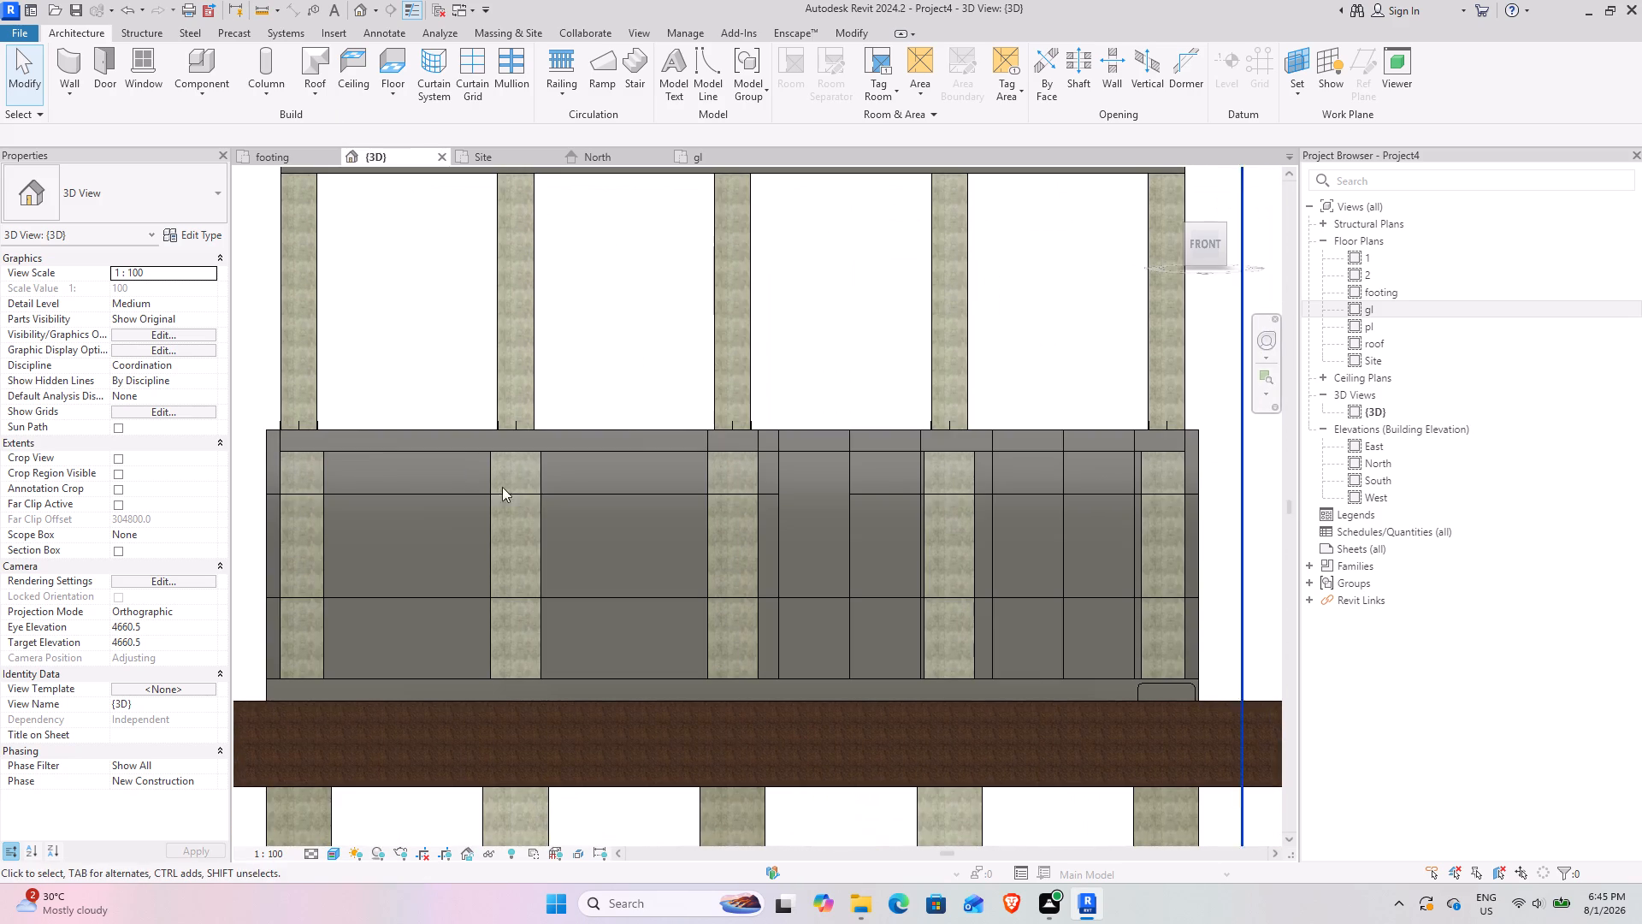
{"action": "middle_click_drag", "start_coordinate": [535, 599], "coordinate": [579, 636], "text": "shift"}
{"action": "middle_click_drag", "start_coordinate": [617, 654], "coordinate": [374, 422]}
{"action": "left_click", "coordinate": [513, 62]}
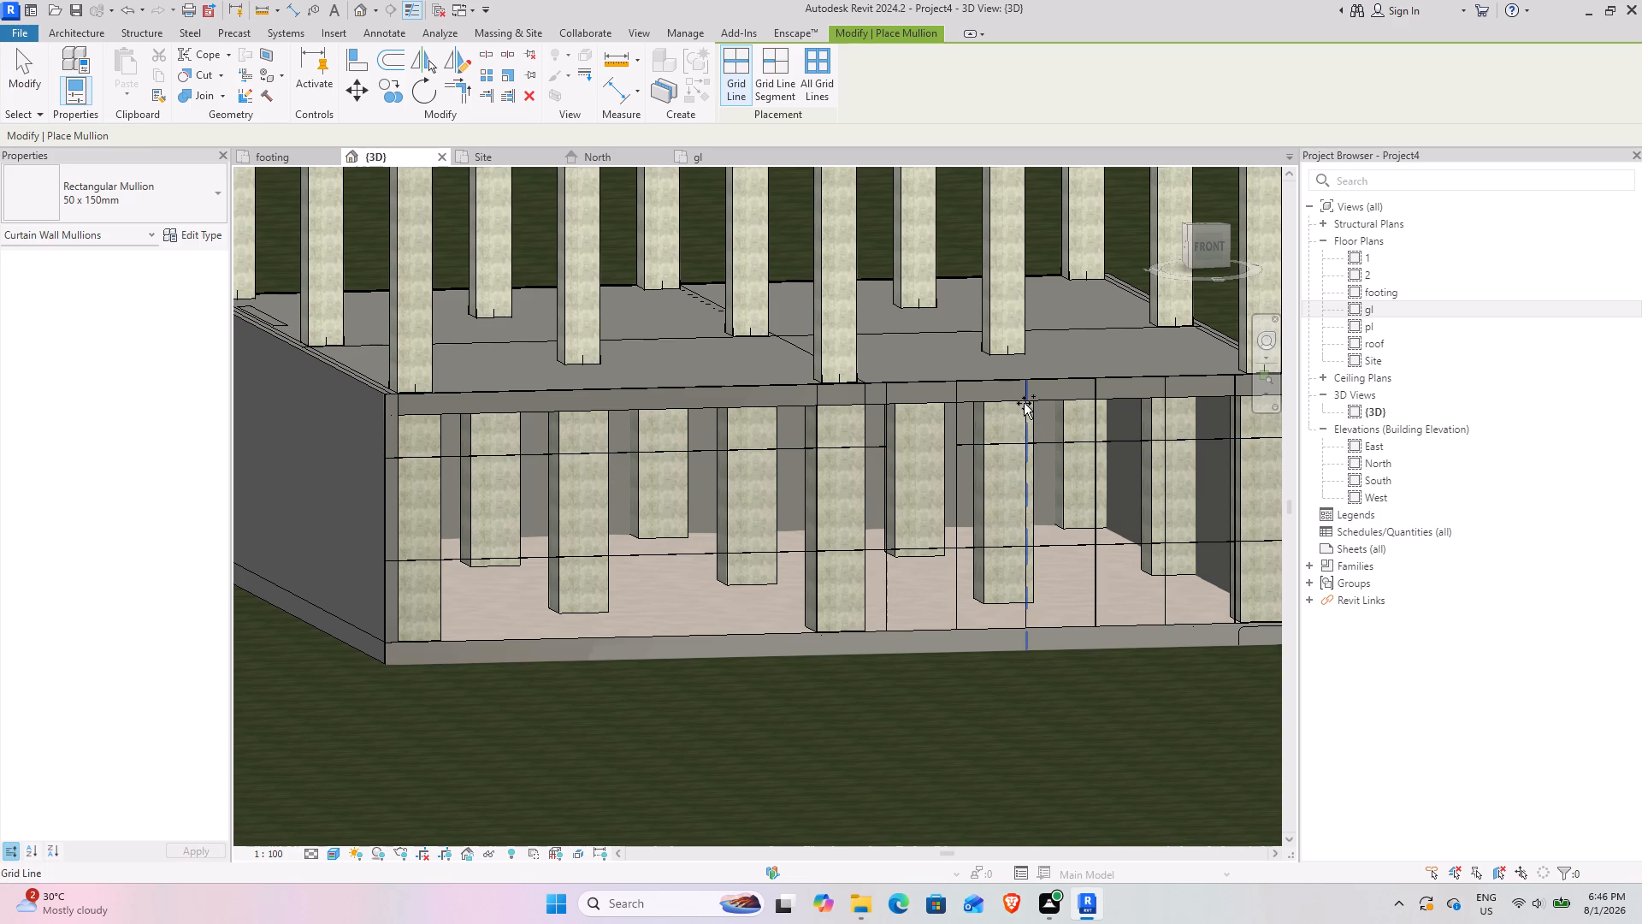
{"action": "left_click", "coordinate": [1024, 403]}
{"action": "left_click", "coordinate": [1099, 419]}
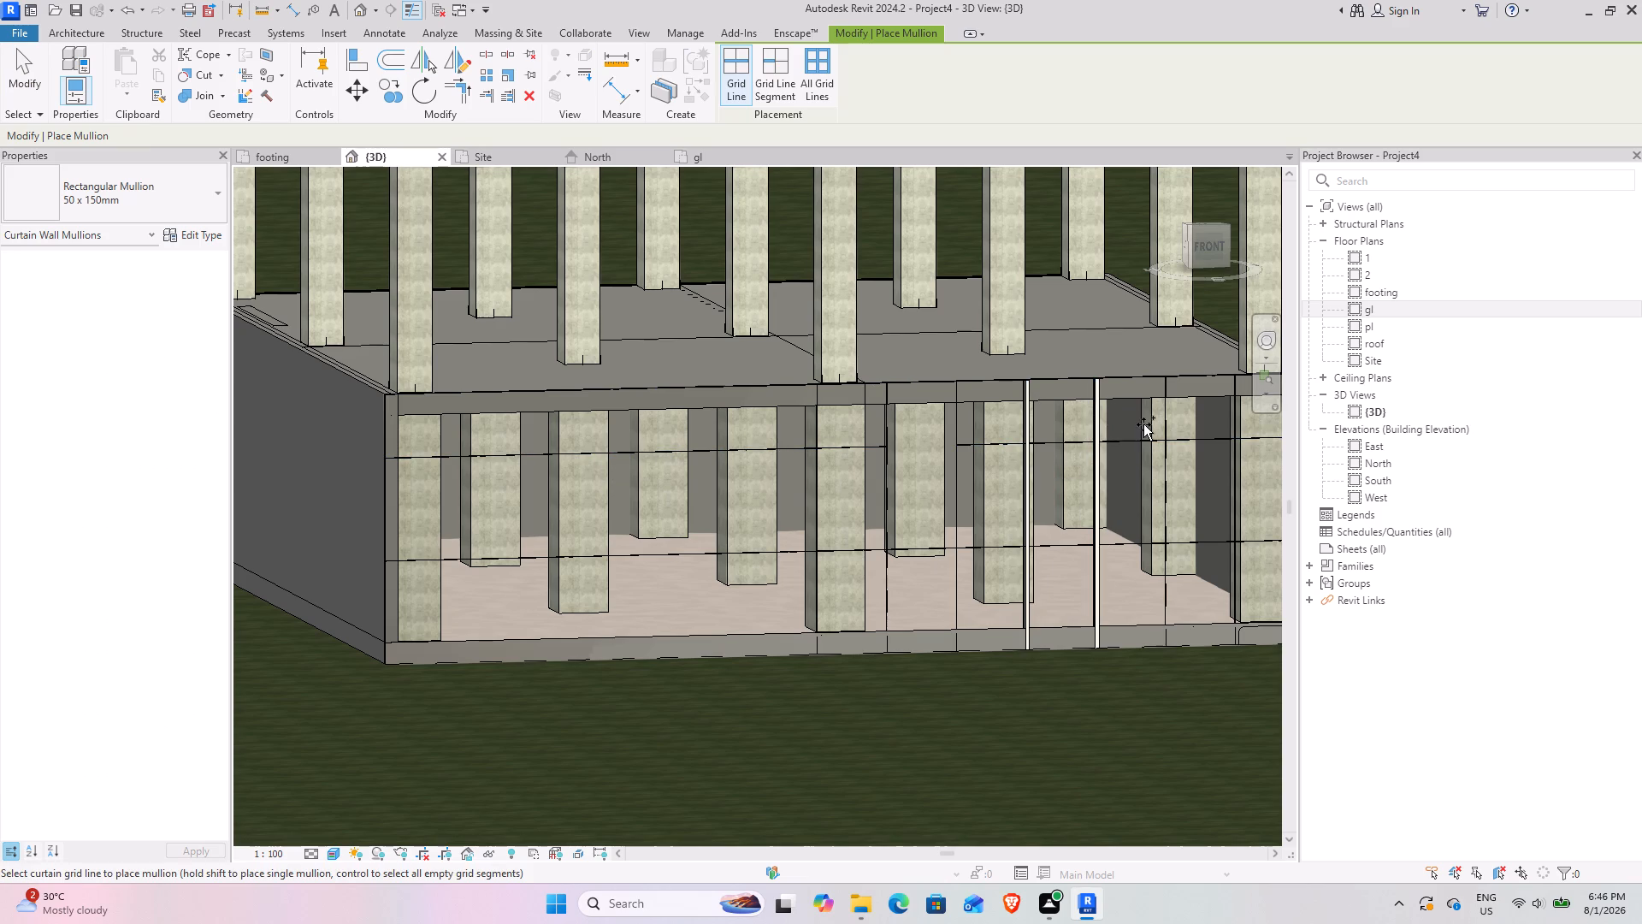
{"action": "left_click", "coordinate": [1164, 429]}
{"action": "middle_click_drag", "start_coordinate": [1196, 429], "coordinate": [741, 497]}
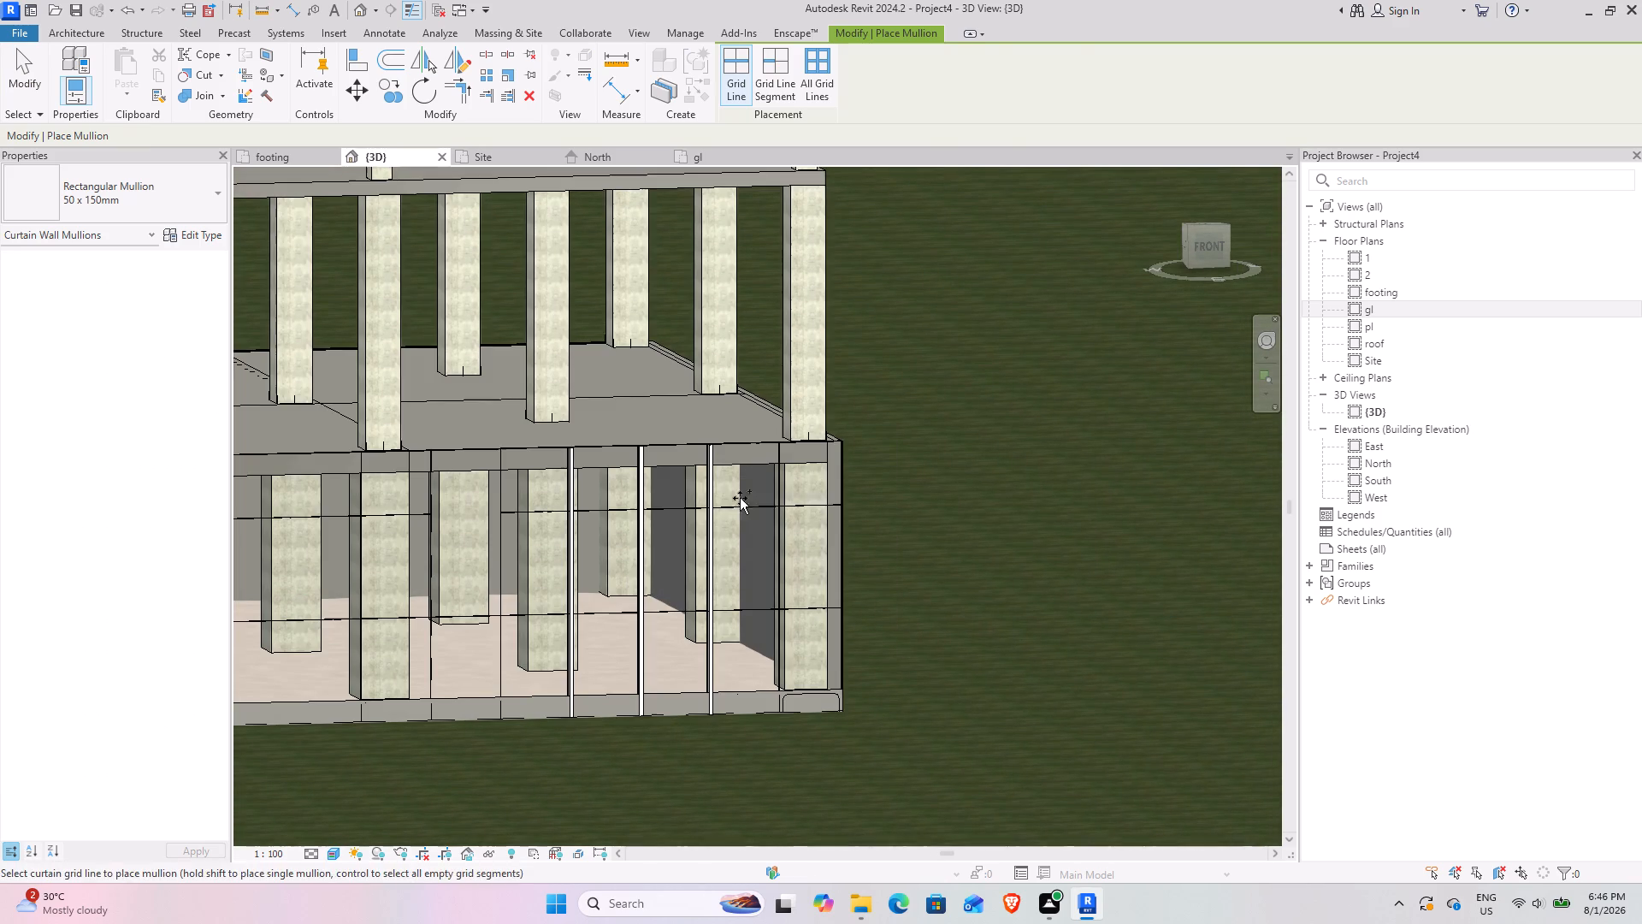
{"action": "left_click", "coordinate": [788, 485]}
{"action": "left_click", "coordinate": [814, 504]}
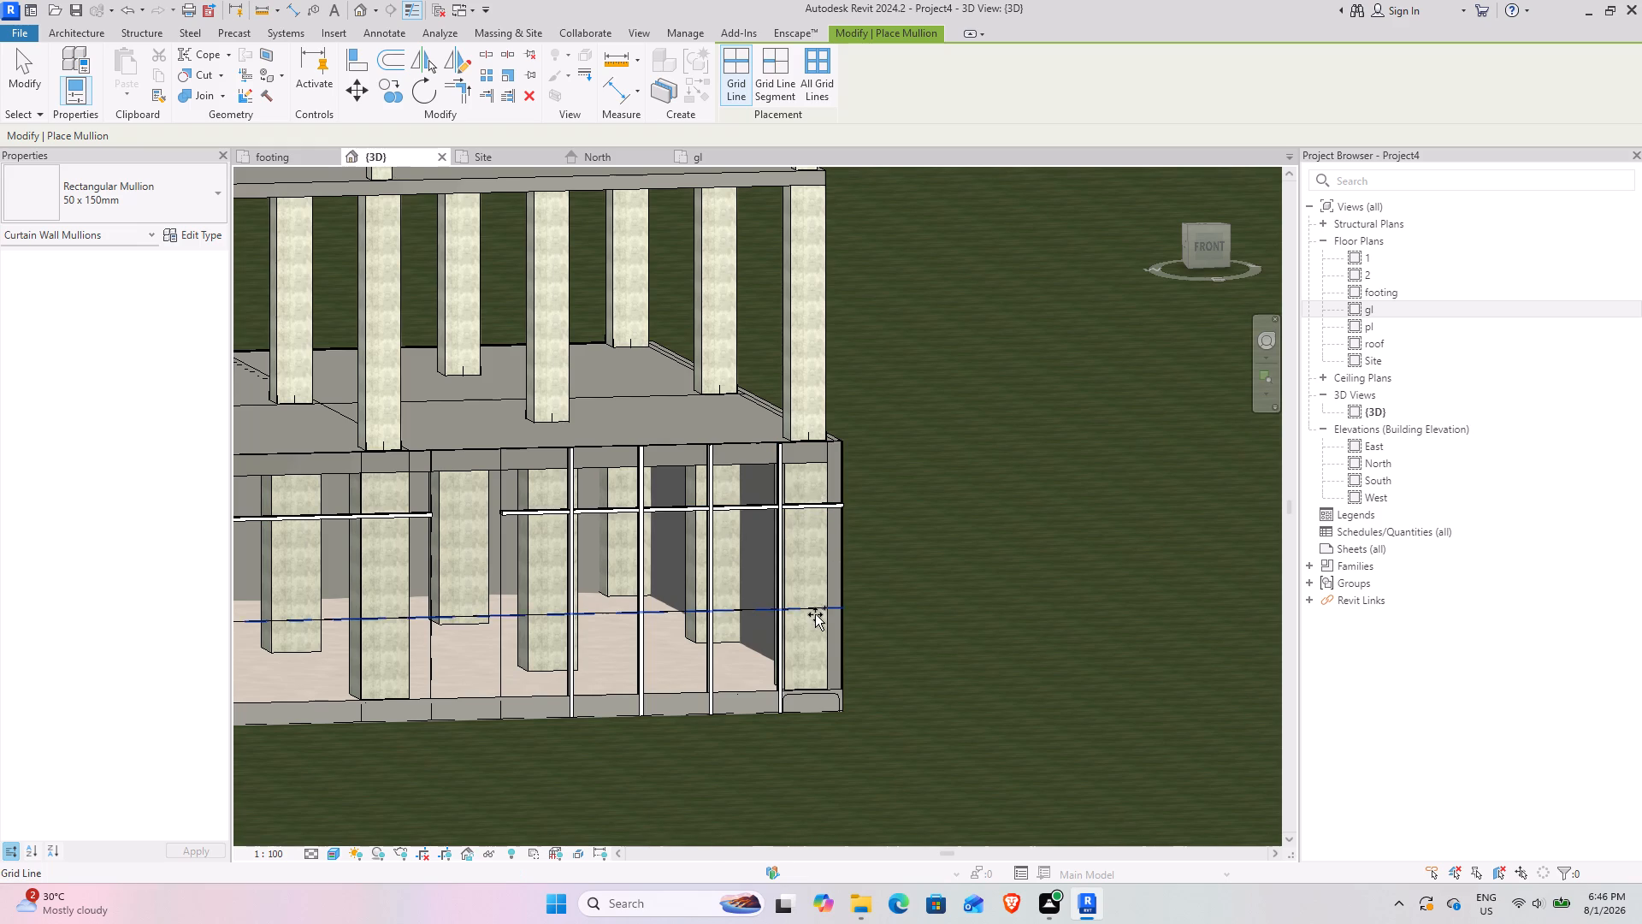
{"action": "left_click", "coordinate": [815, 614]}
{"action": "middle_click_drag", "start_coordinate": [596, 570], "coordinate": [830, 570]}
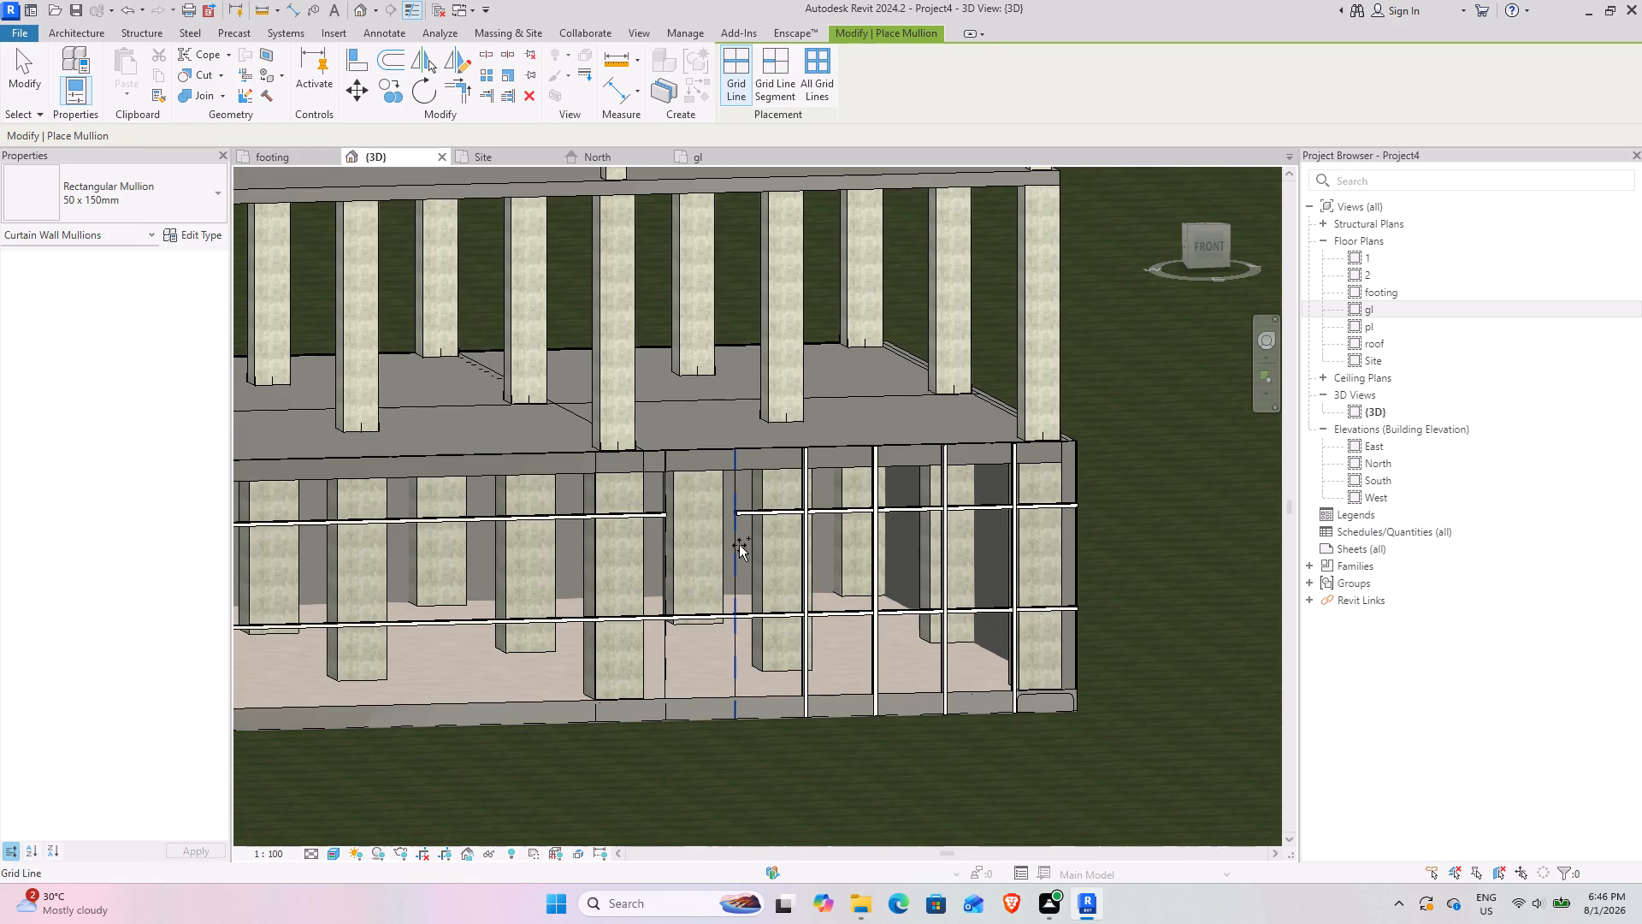
{"action": "left_click", "coordinate": [739, 545]}
{"action": "left_click", "coordinate": [662, 563]}
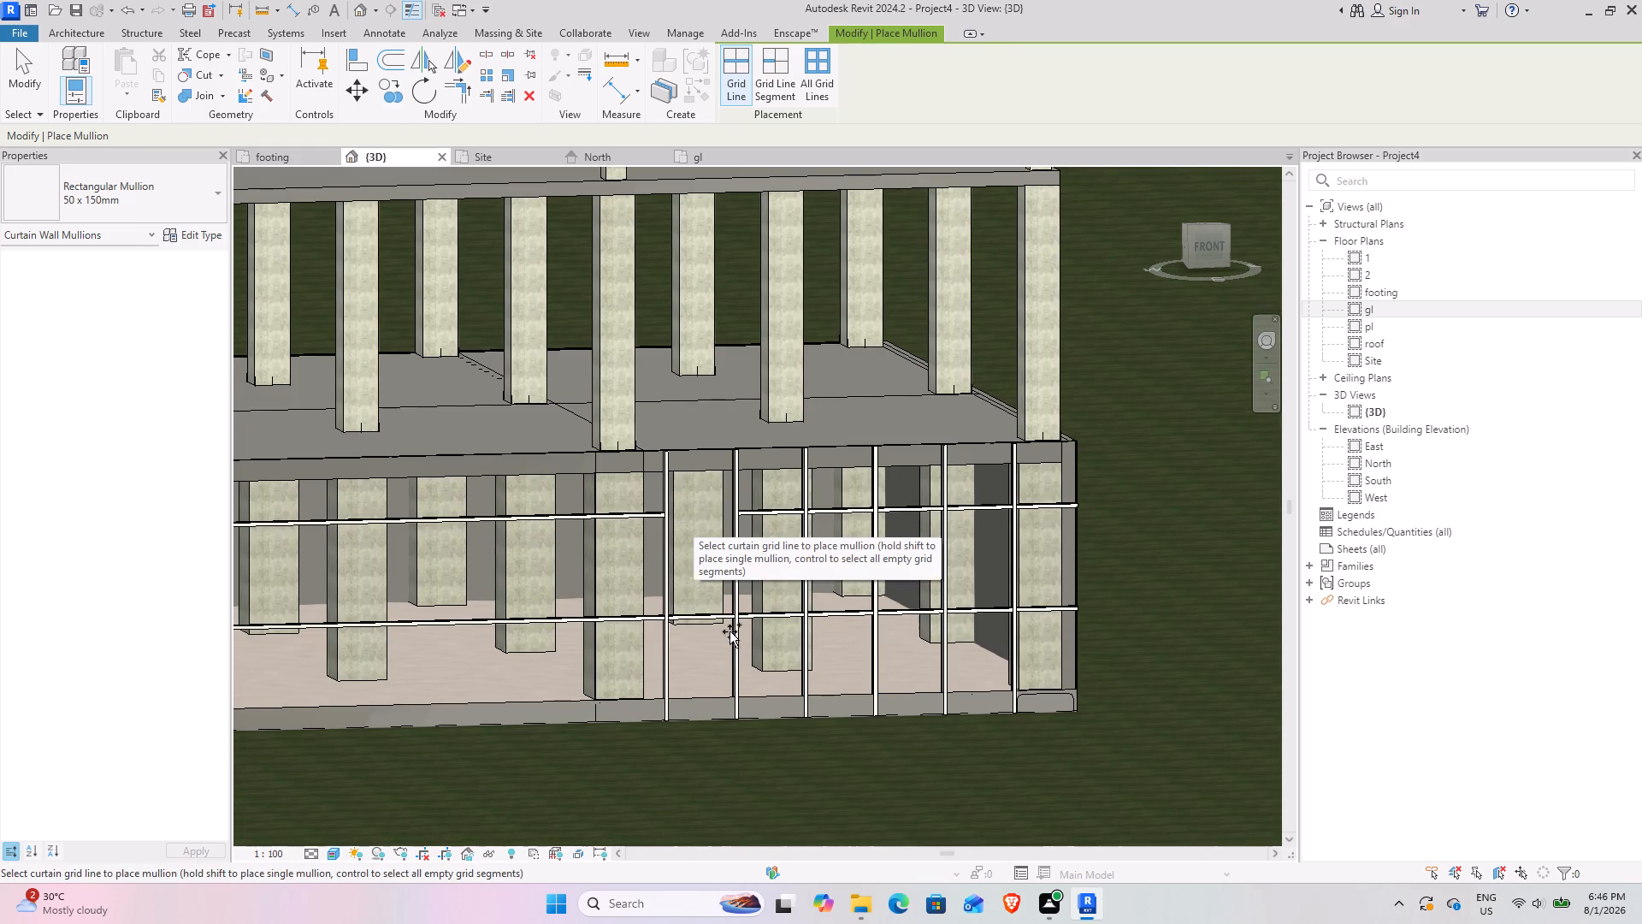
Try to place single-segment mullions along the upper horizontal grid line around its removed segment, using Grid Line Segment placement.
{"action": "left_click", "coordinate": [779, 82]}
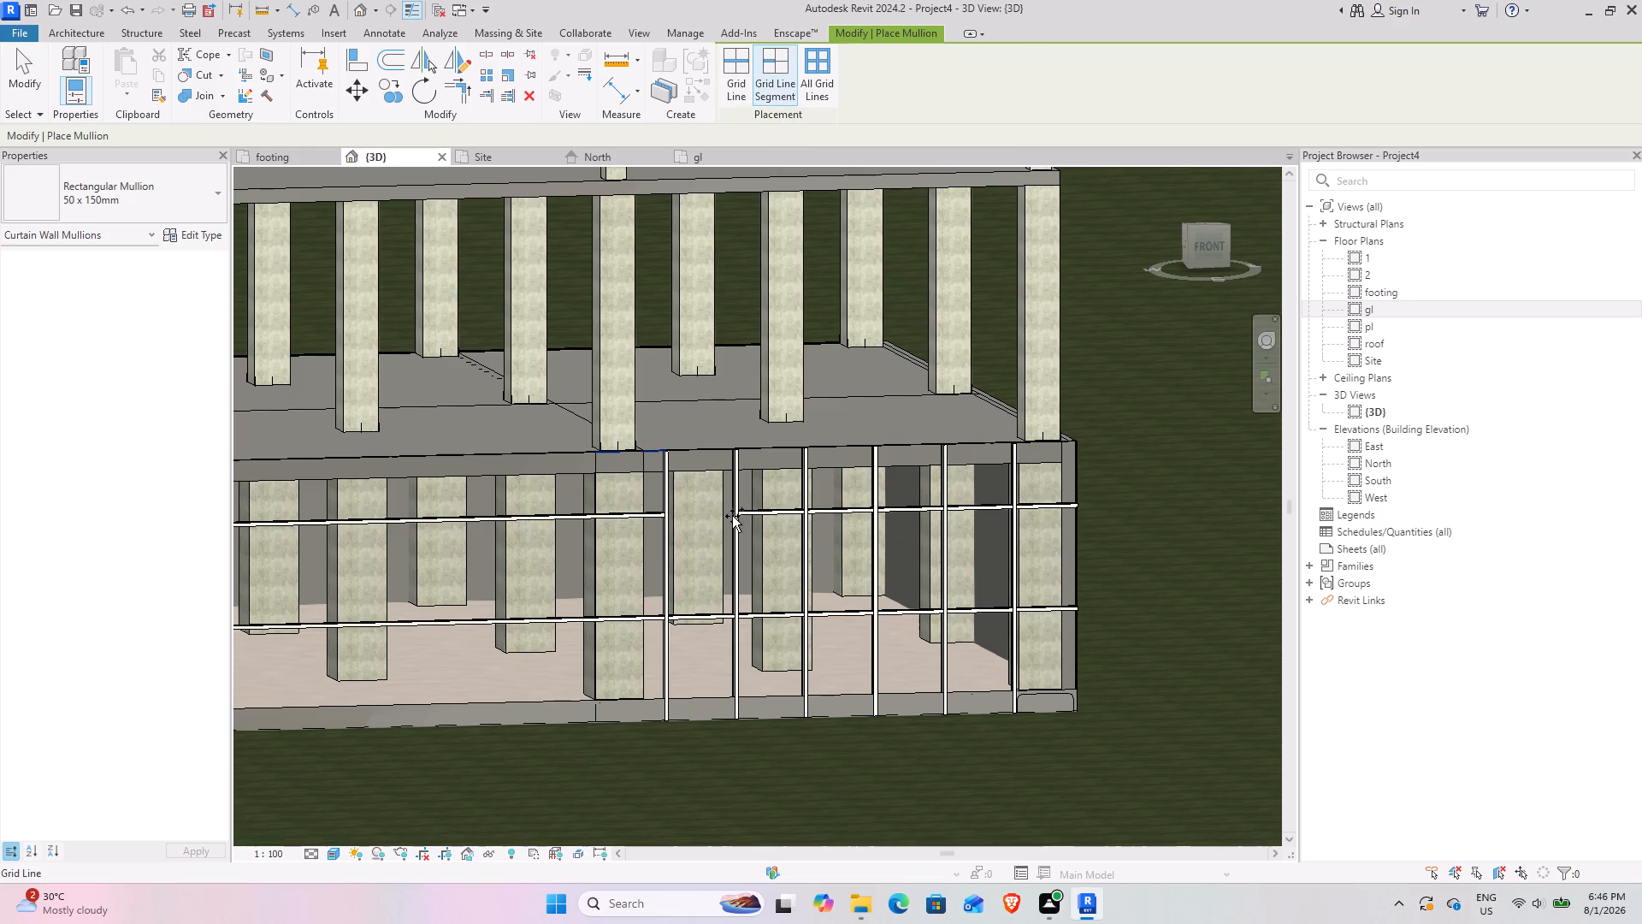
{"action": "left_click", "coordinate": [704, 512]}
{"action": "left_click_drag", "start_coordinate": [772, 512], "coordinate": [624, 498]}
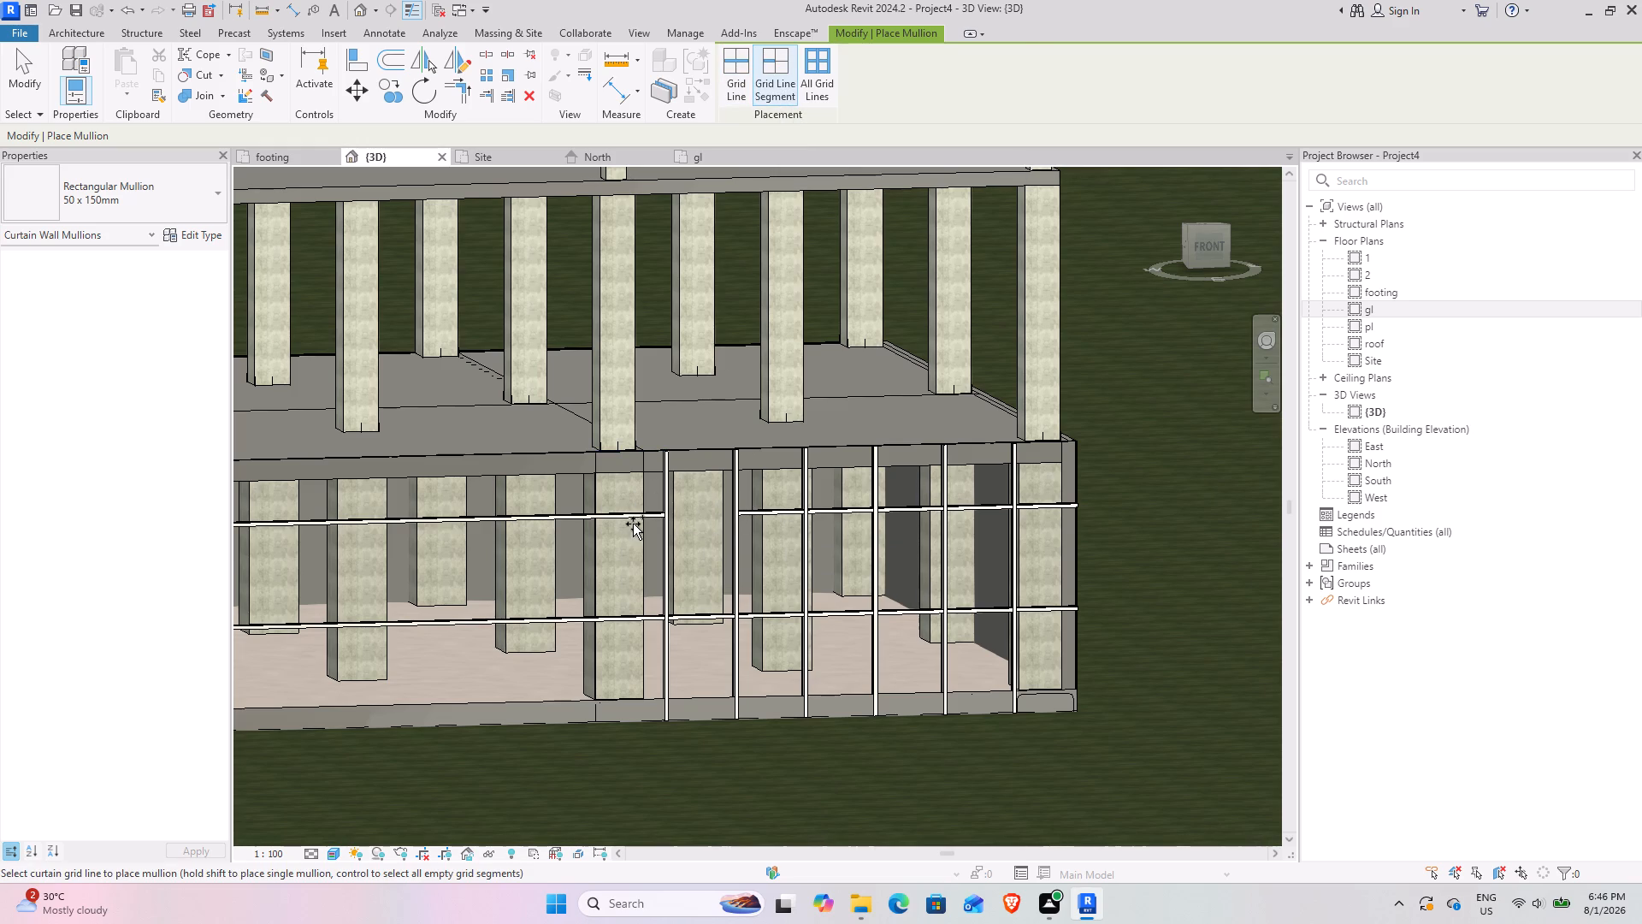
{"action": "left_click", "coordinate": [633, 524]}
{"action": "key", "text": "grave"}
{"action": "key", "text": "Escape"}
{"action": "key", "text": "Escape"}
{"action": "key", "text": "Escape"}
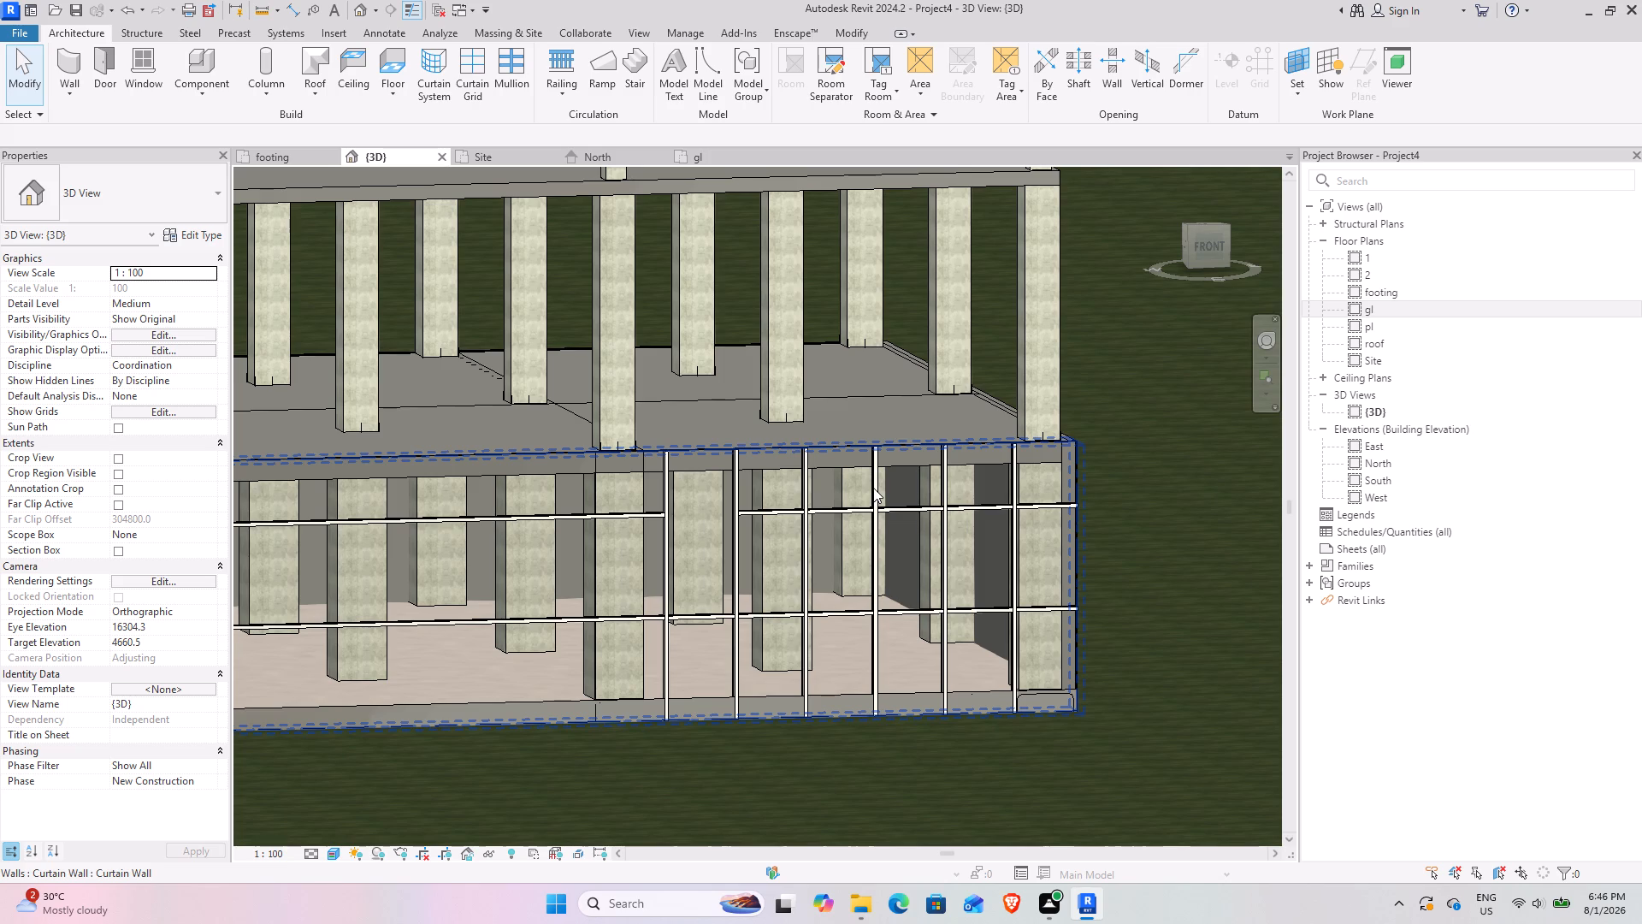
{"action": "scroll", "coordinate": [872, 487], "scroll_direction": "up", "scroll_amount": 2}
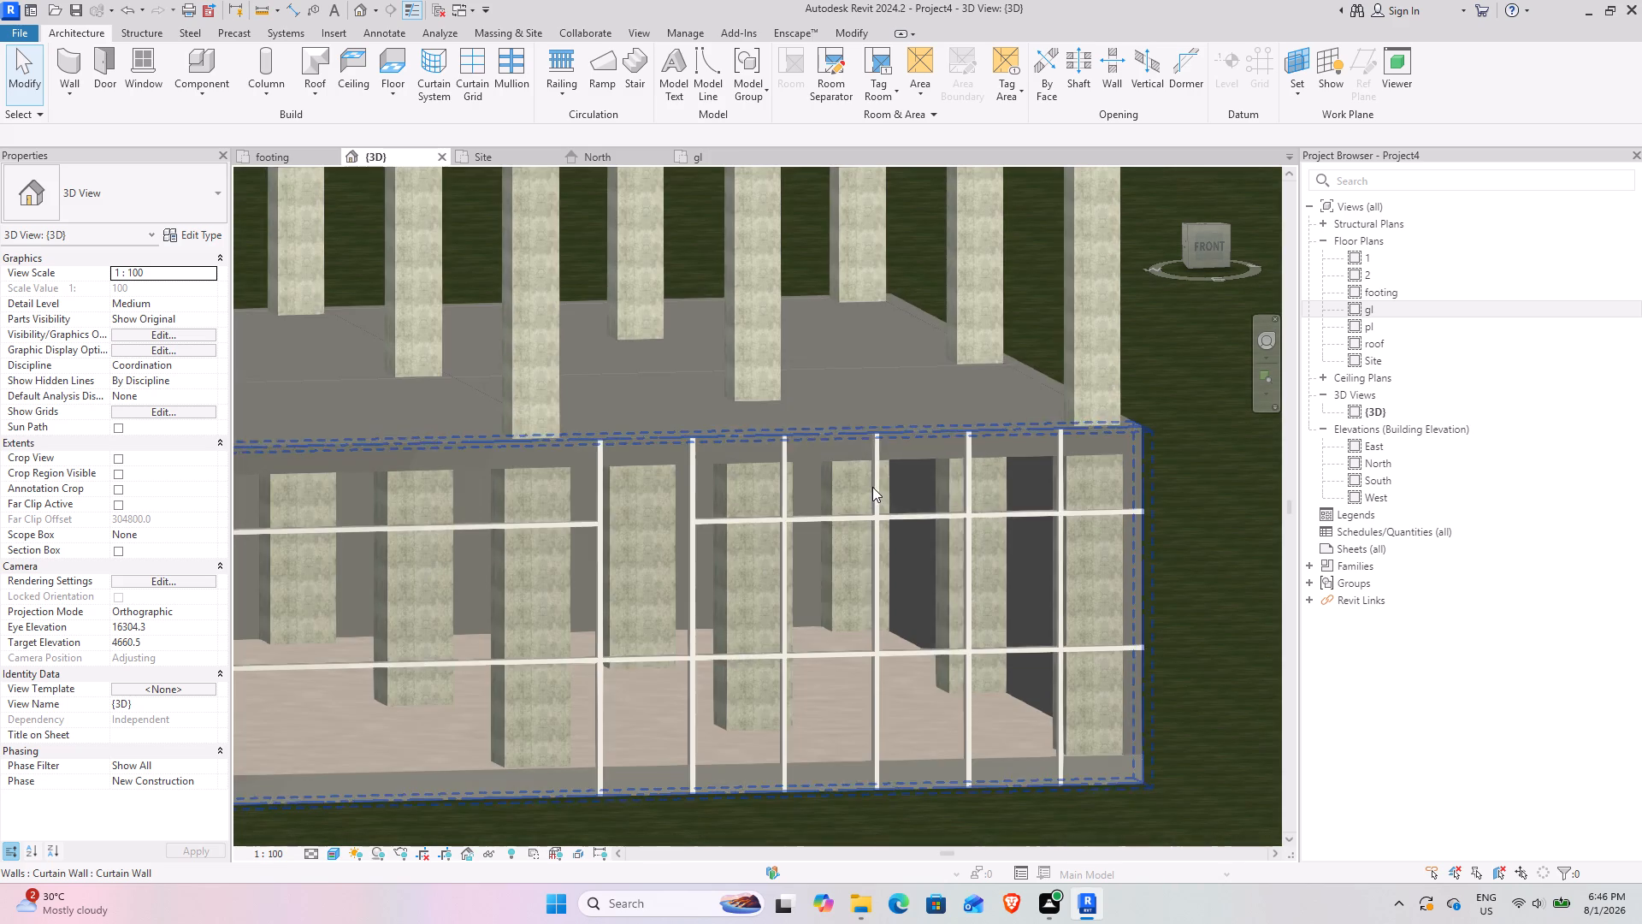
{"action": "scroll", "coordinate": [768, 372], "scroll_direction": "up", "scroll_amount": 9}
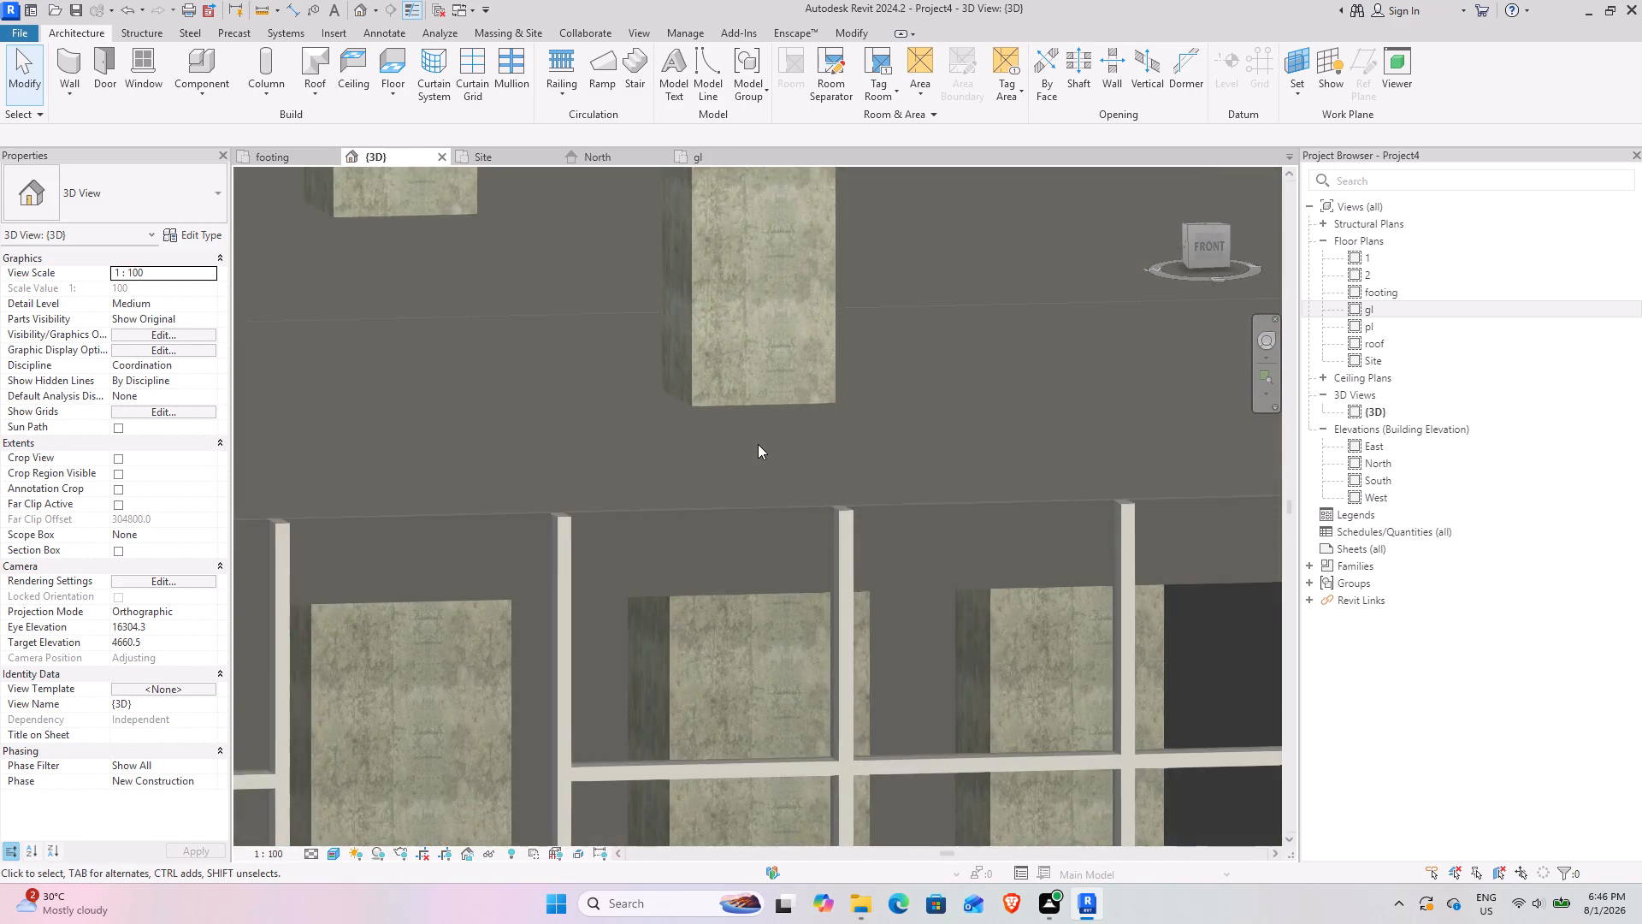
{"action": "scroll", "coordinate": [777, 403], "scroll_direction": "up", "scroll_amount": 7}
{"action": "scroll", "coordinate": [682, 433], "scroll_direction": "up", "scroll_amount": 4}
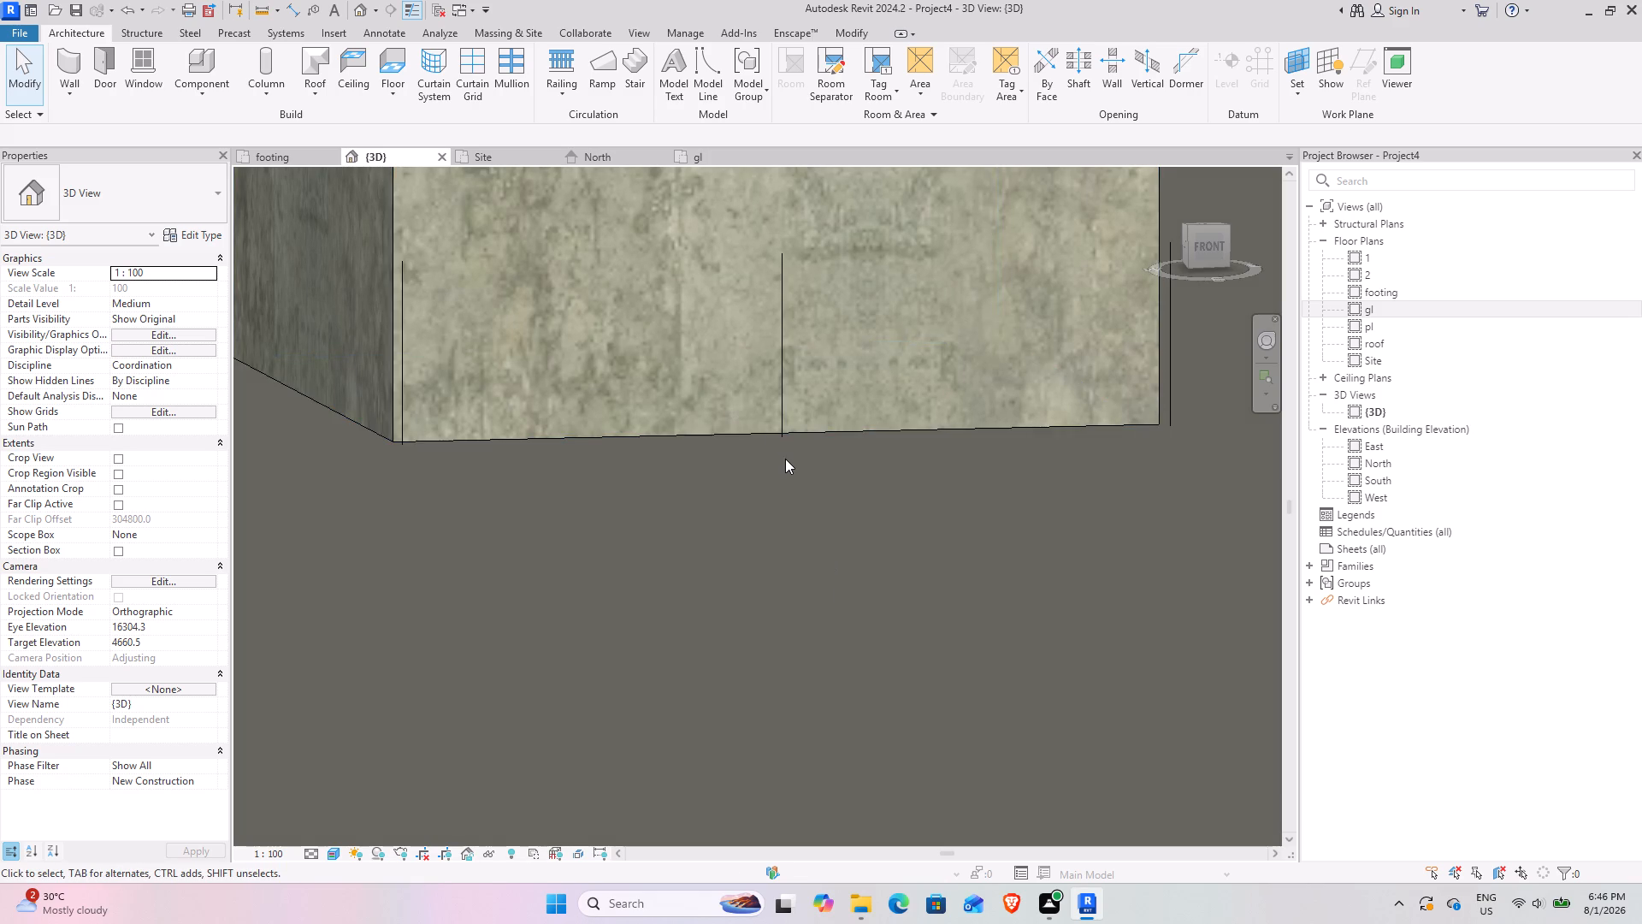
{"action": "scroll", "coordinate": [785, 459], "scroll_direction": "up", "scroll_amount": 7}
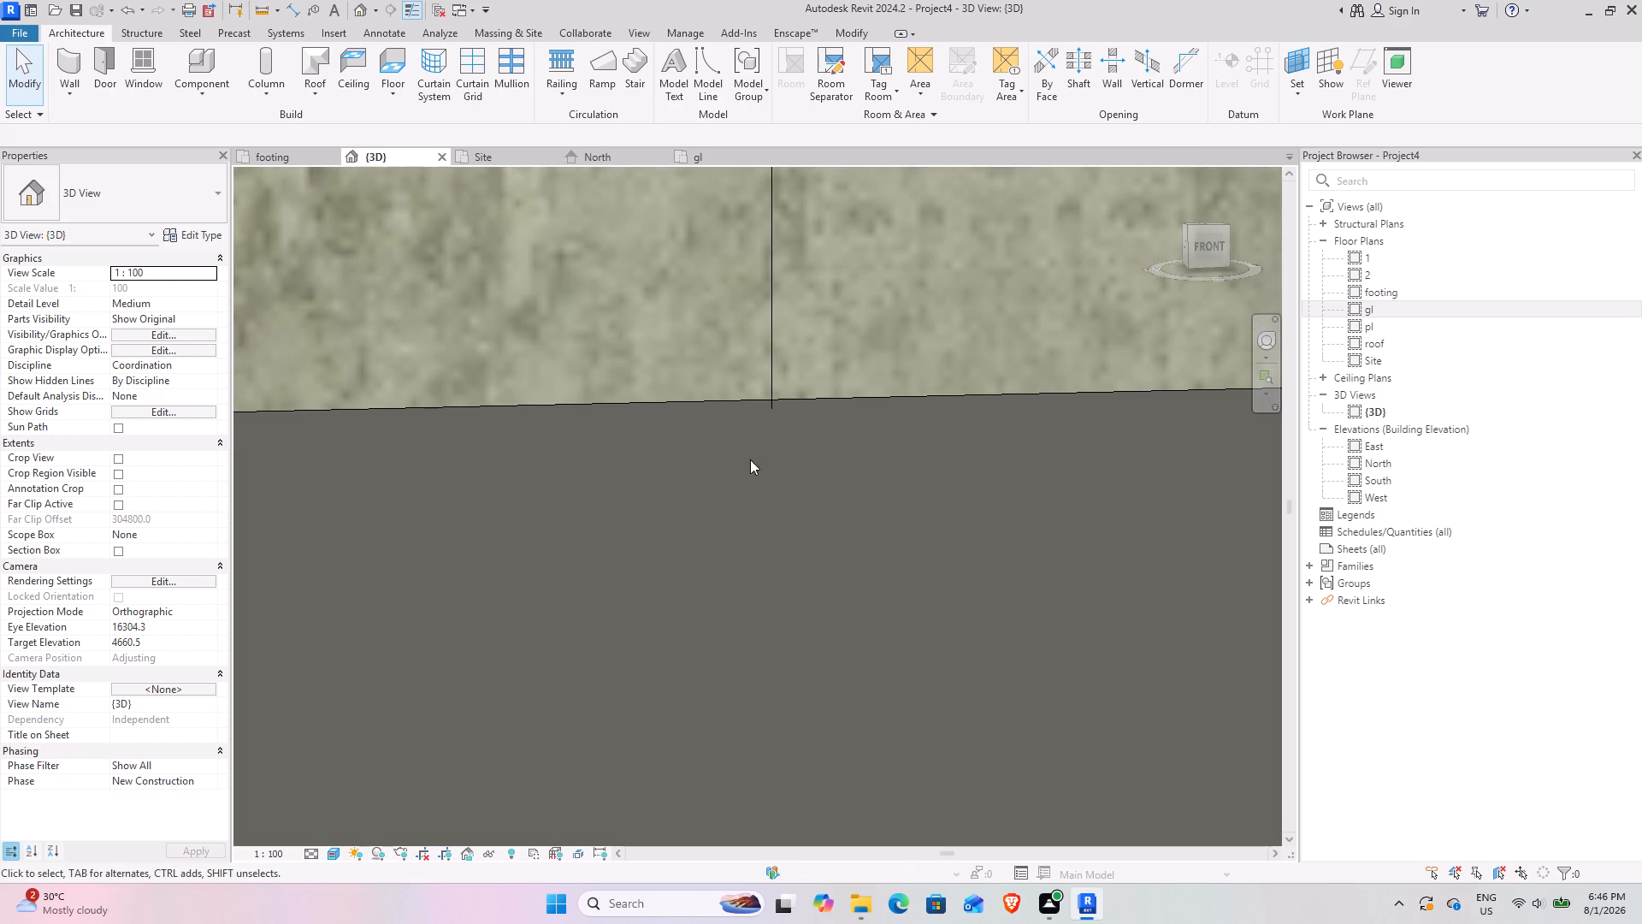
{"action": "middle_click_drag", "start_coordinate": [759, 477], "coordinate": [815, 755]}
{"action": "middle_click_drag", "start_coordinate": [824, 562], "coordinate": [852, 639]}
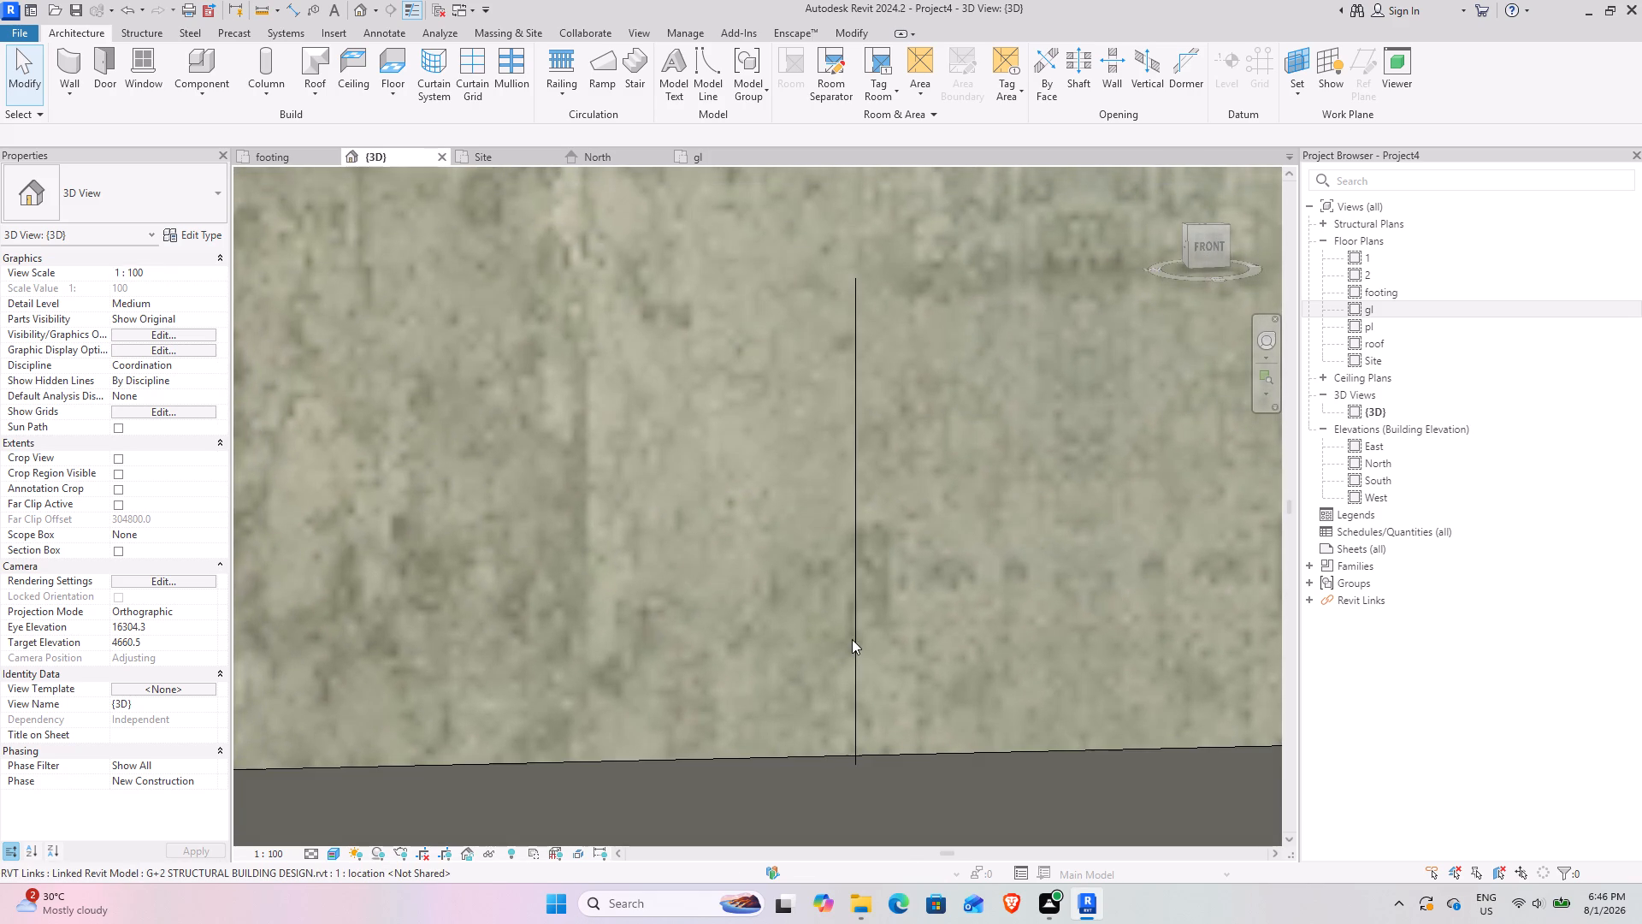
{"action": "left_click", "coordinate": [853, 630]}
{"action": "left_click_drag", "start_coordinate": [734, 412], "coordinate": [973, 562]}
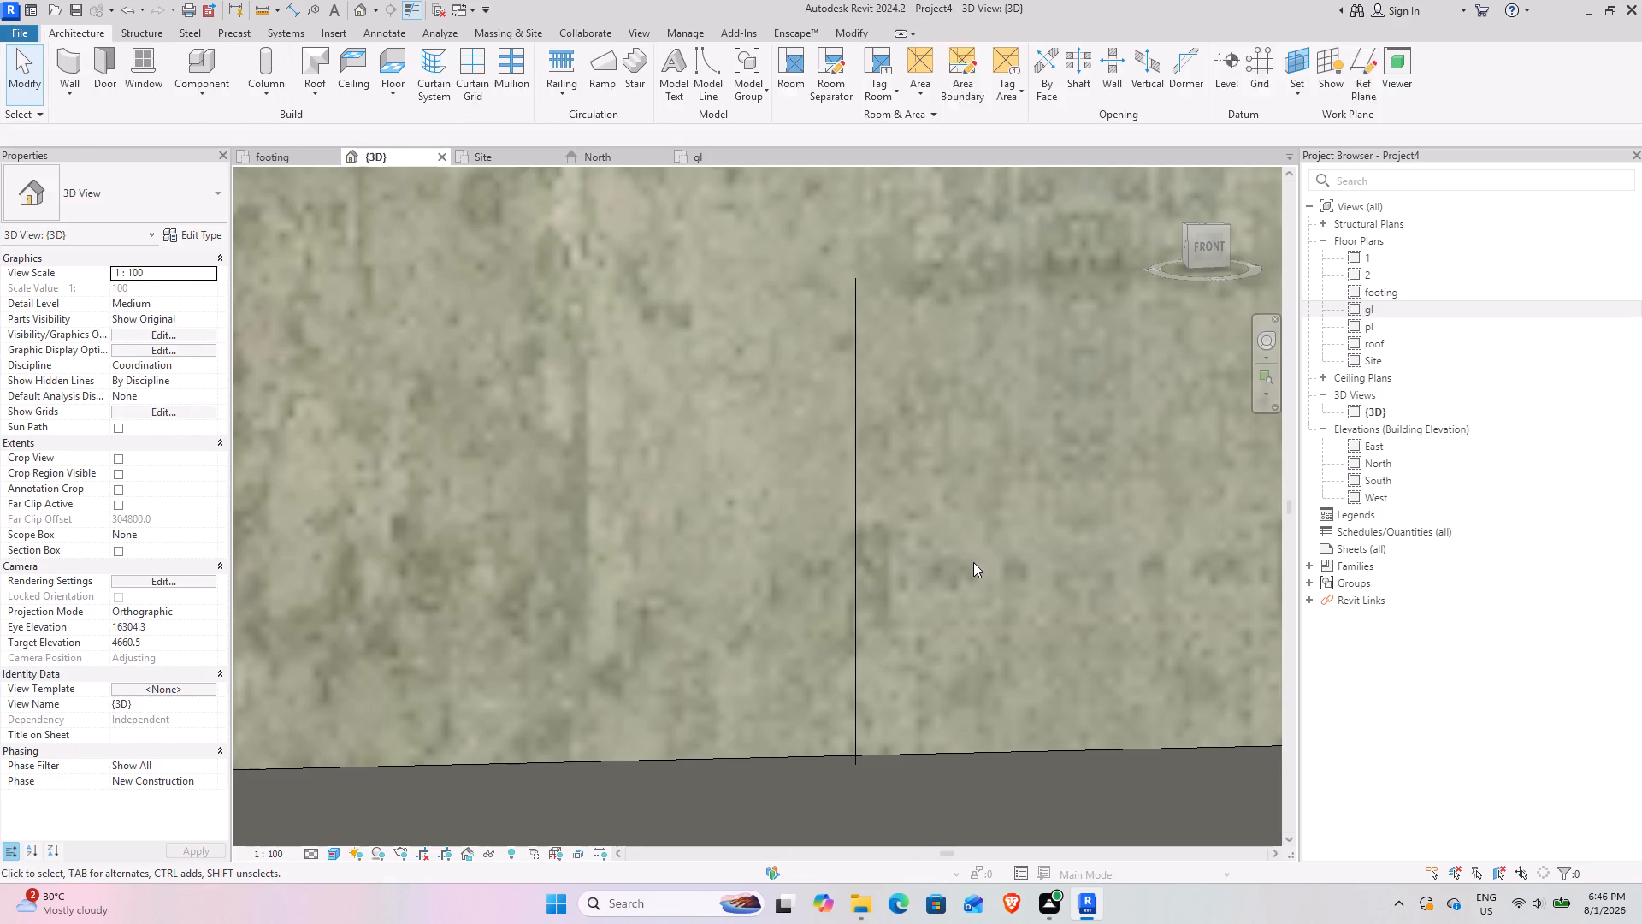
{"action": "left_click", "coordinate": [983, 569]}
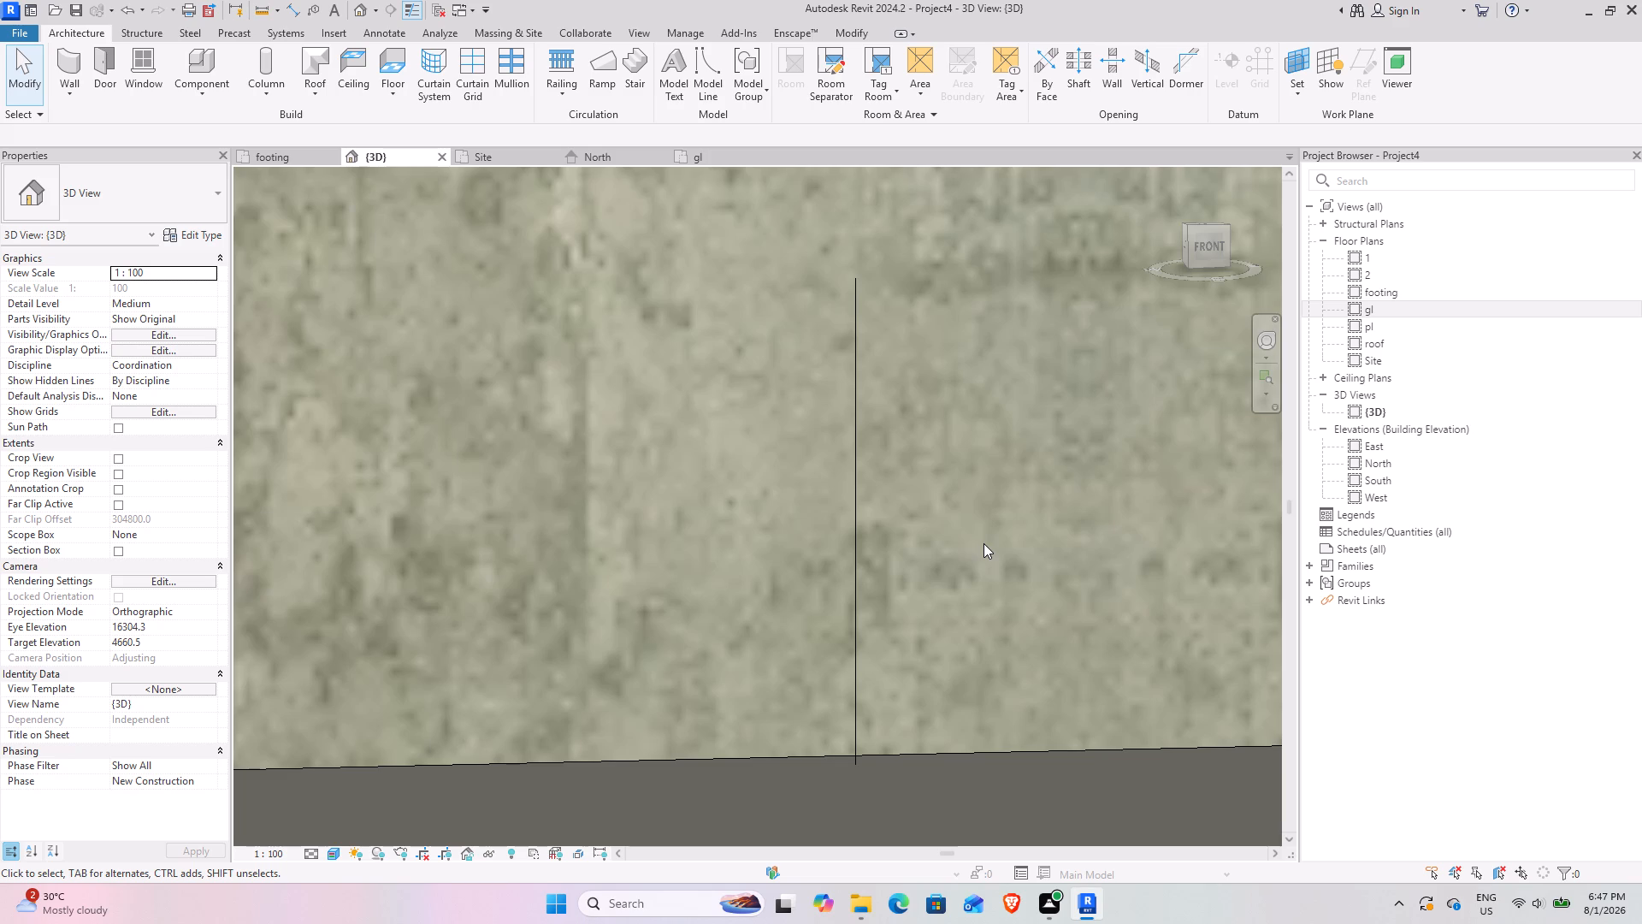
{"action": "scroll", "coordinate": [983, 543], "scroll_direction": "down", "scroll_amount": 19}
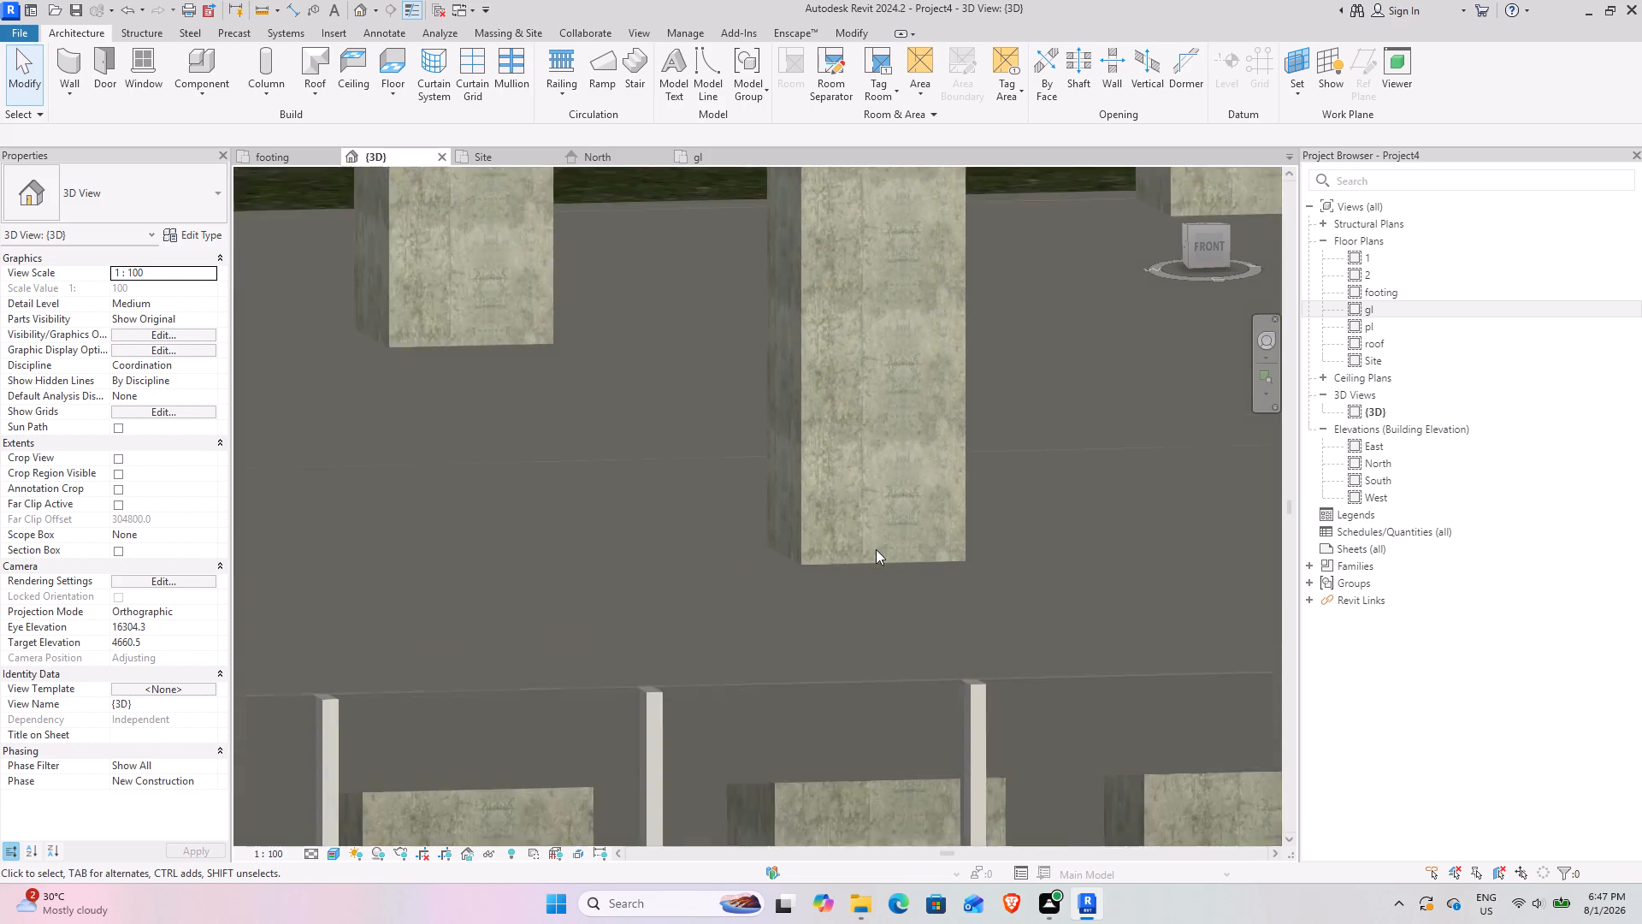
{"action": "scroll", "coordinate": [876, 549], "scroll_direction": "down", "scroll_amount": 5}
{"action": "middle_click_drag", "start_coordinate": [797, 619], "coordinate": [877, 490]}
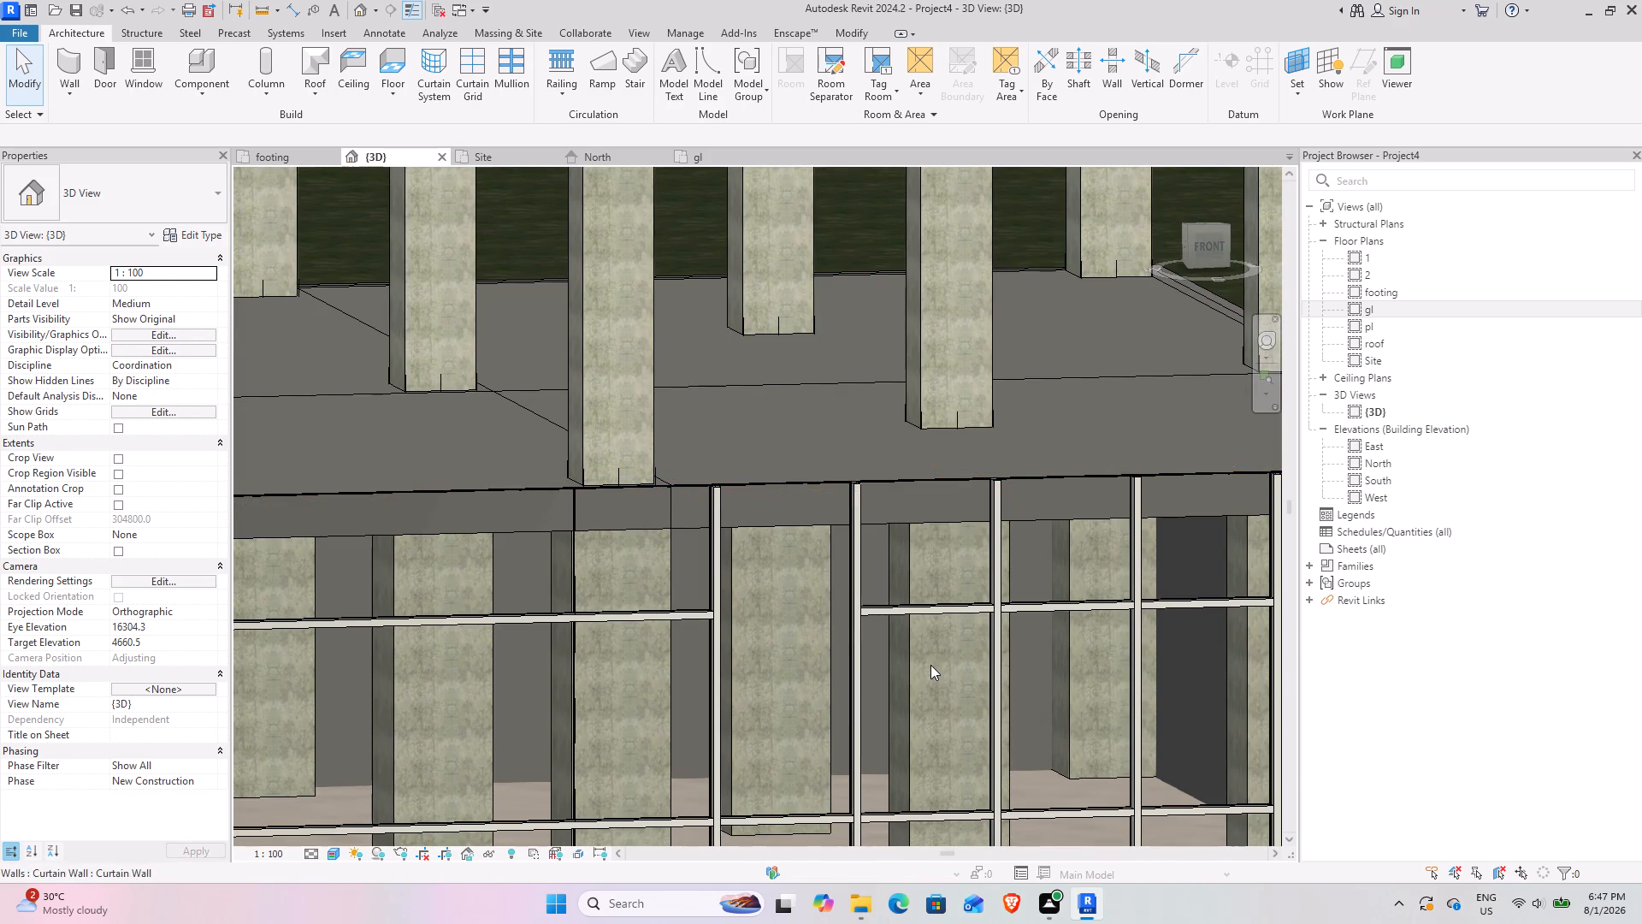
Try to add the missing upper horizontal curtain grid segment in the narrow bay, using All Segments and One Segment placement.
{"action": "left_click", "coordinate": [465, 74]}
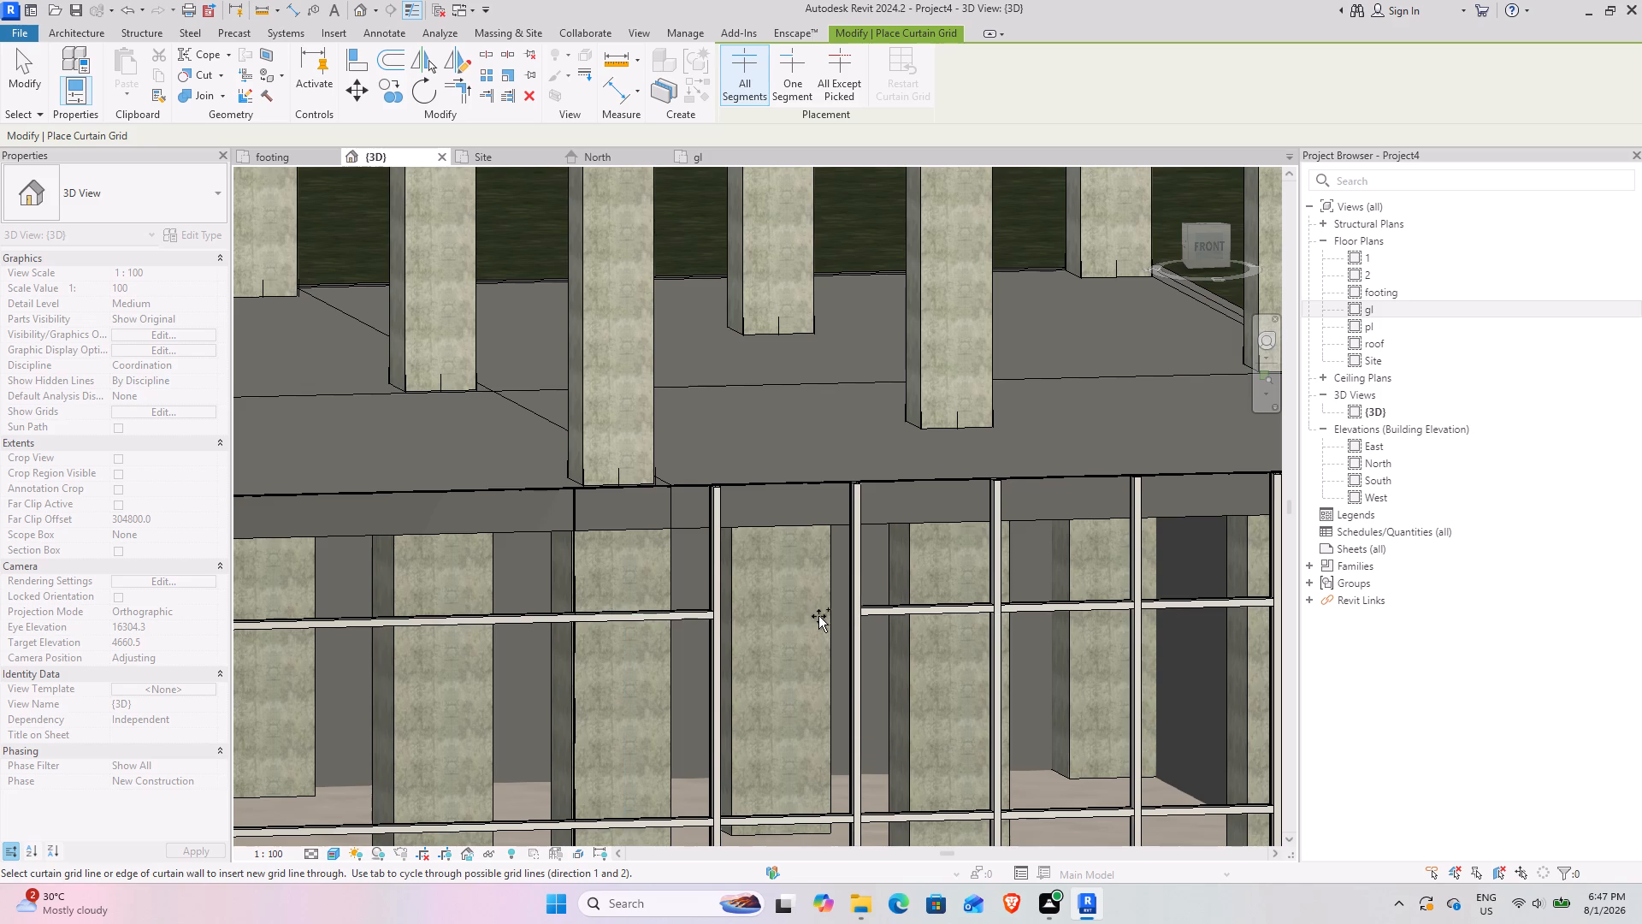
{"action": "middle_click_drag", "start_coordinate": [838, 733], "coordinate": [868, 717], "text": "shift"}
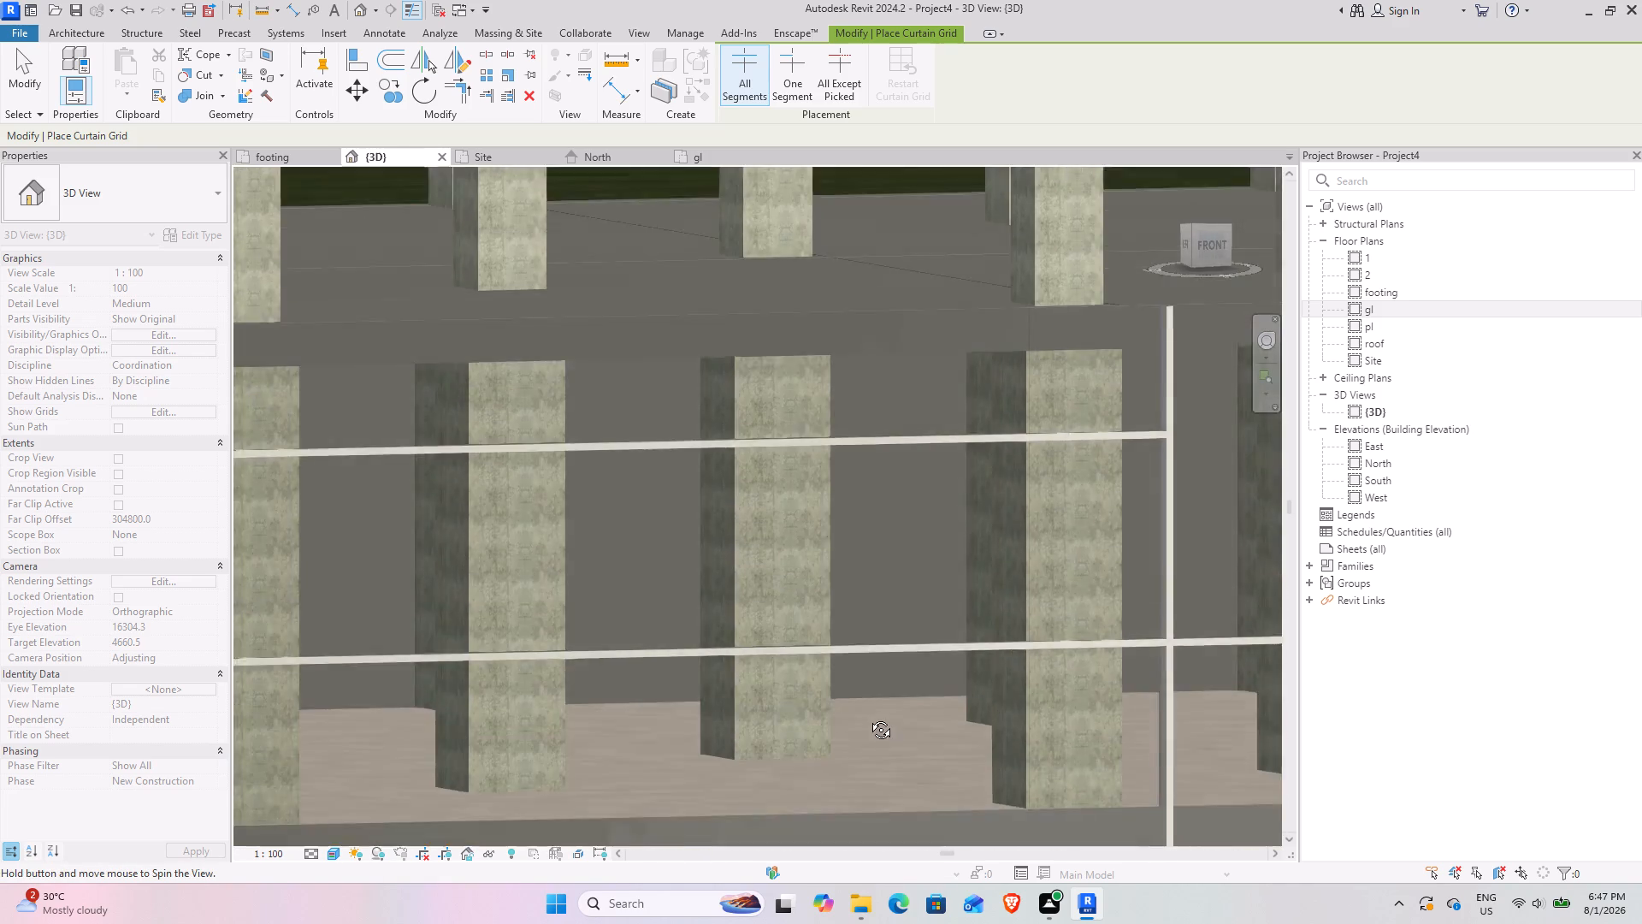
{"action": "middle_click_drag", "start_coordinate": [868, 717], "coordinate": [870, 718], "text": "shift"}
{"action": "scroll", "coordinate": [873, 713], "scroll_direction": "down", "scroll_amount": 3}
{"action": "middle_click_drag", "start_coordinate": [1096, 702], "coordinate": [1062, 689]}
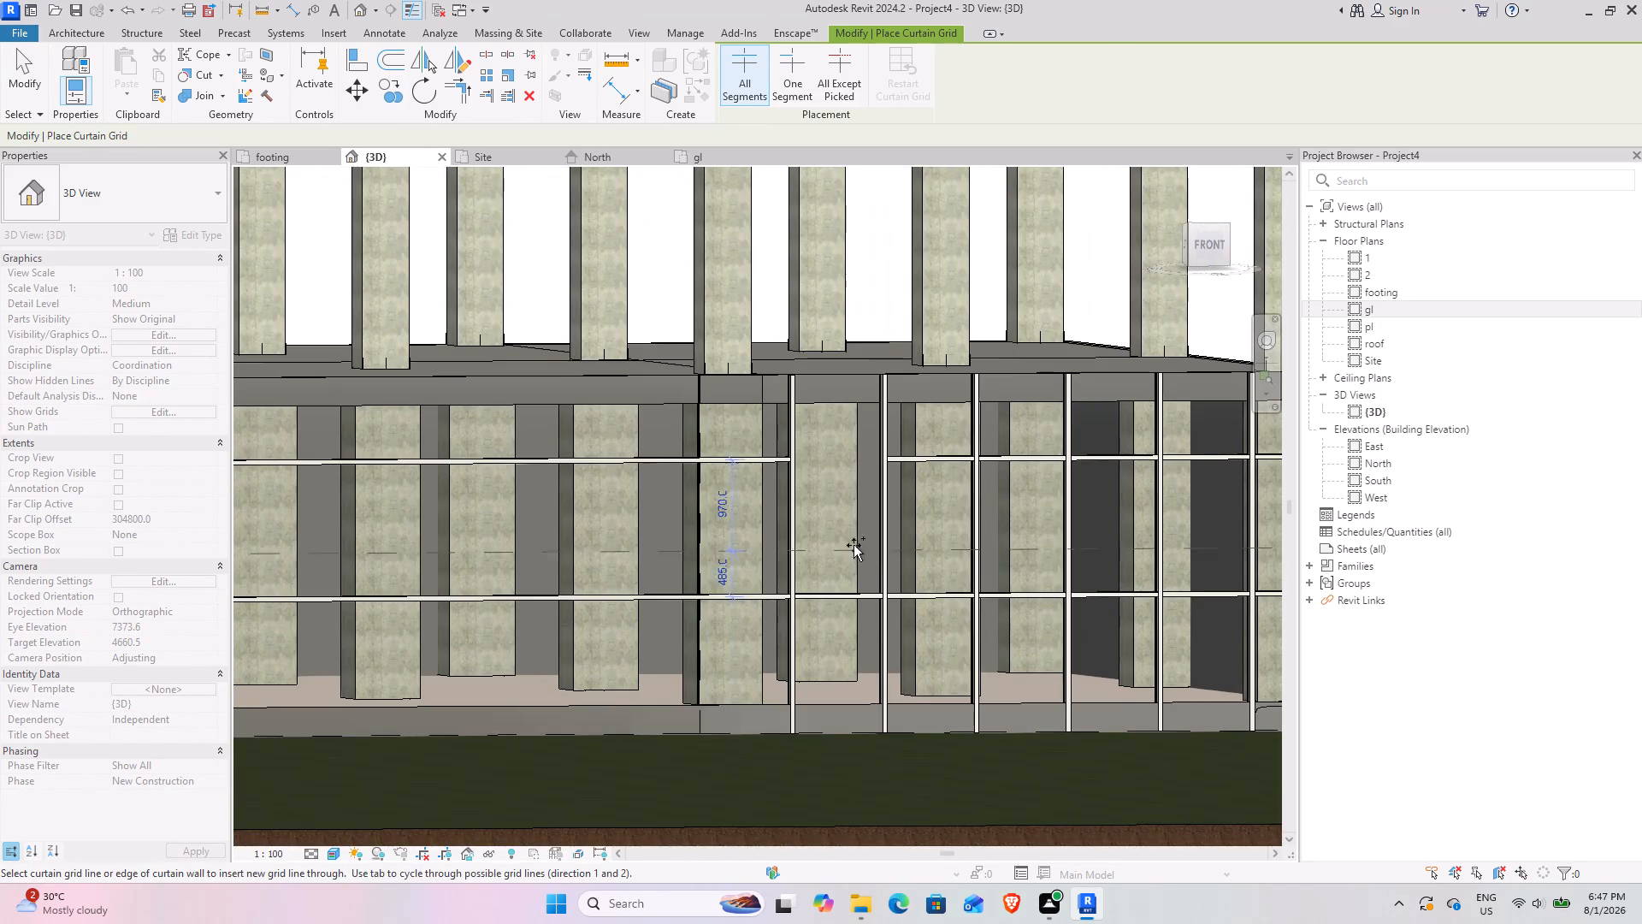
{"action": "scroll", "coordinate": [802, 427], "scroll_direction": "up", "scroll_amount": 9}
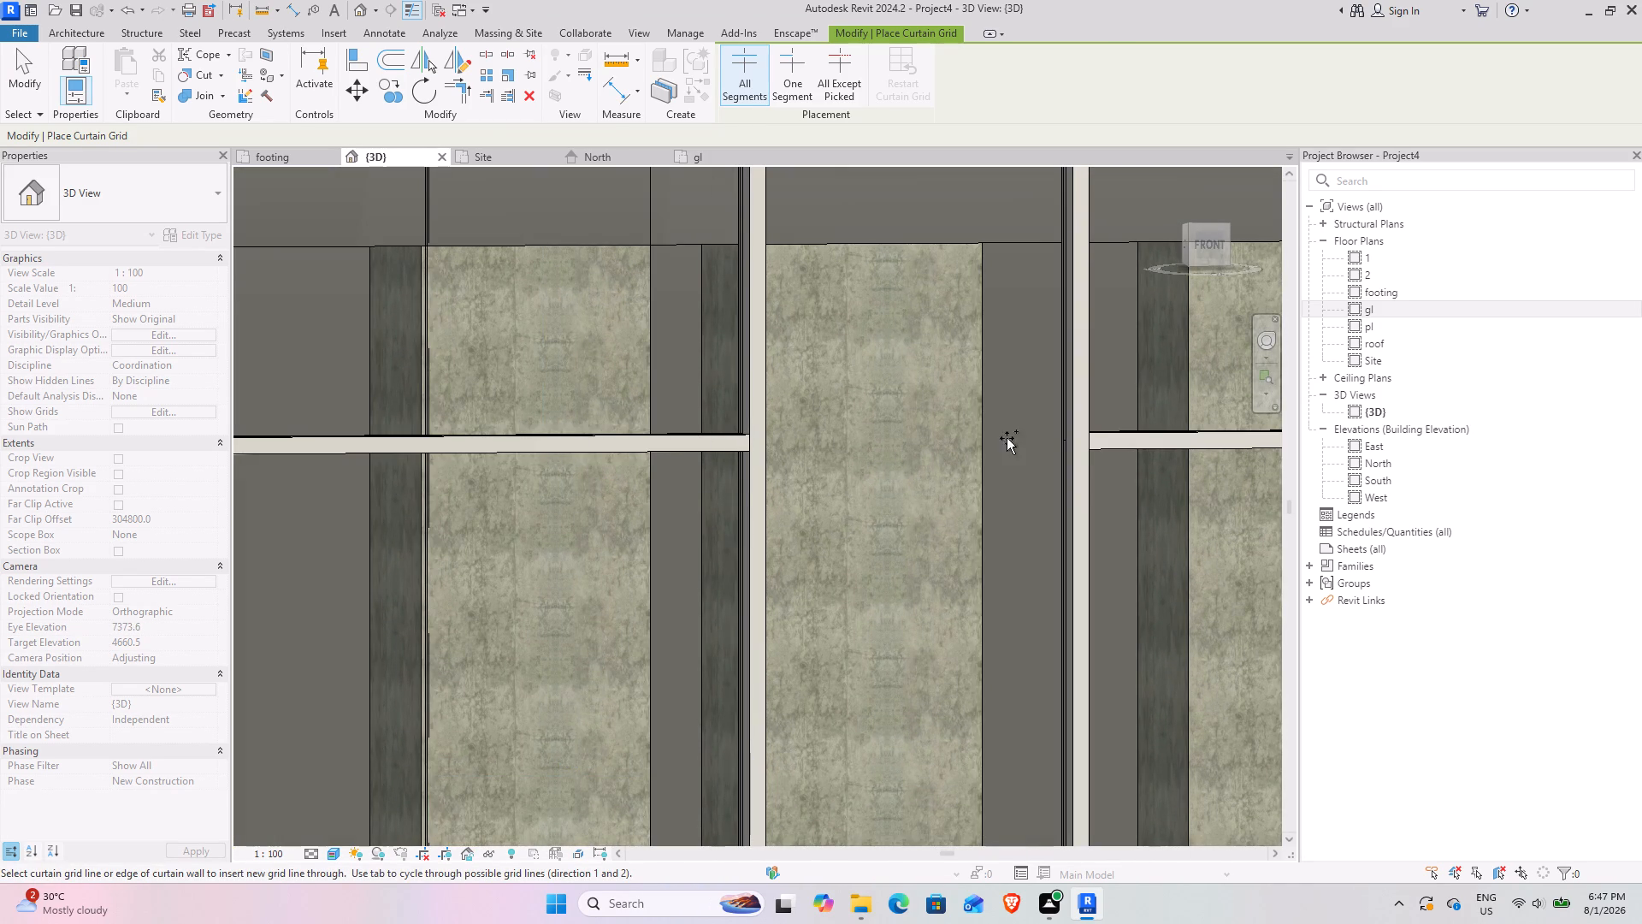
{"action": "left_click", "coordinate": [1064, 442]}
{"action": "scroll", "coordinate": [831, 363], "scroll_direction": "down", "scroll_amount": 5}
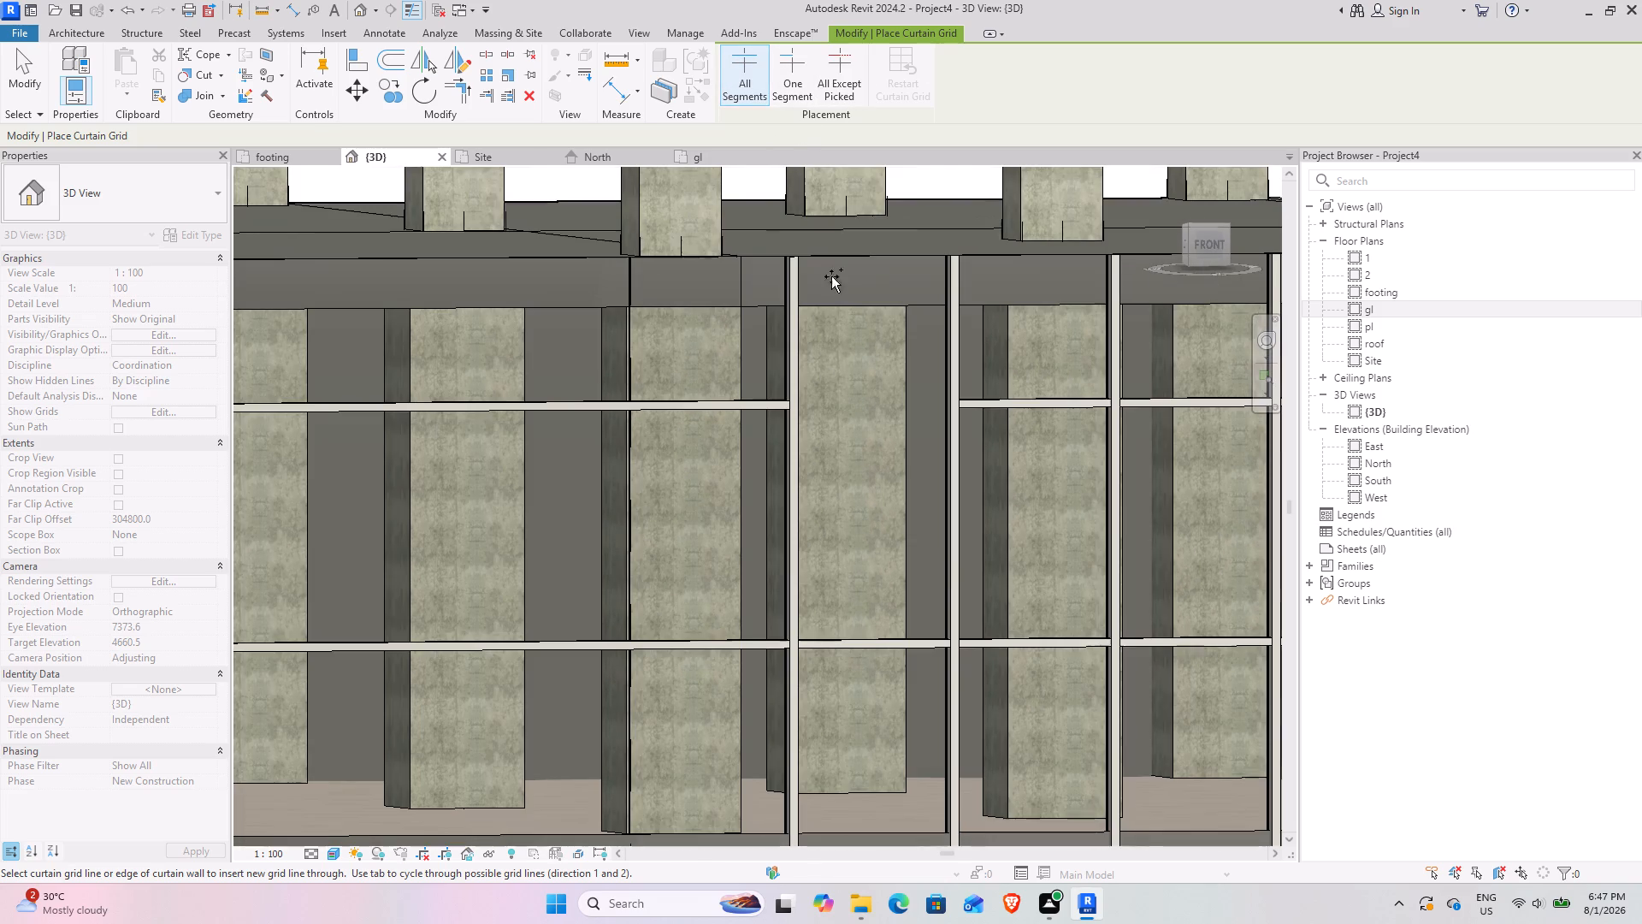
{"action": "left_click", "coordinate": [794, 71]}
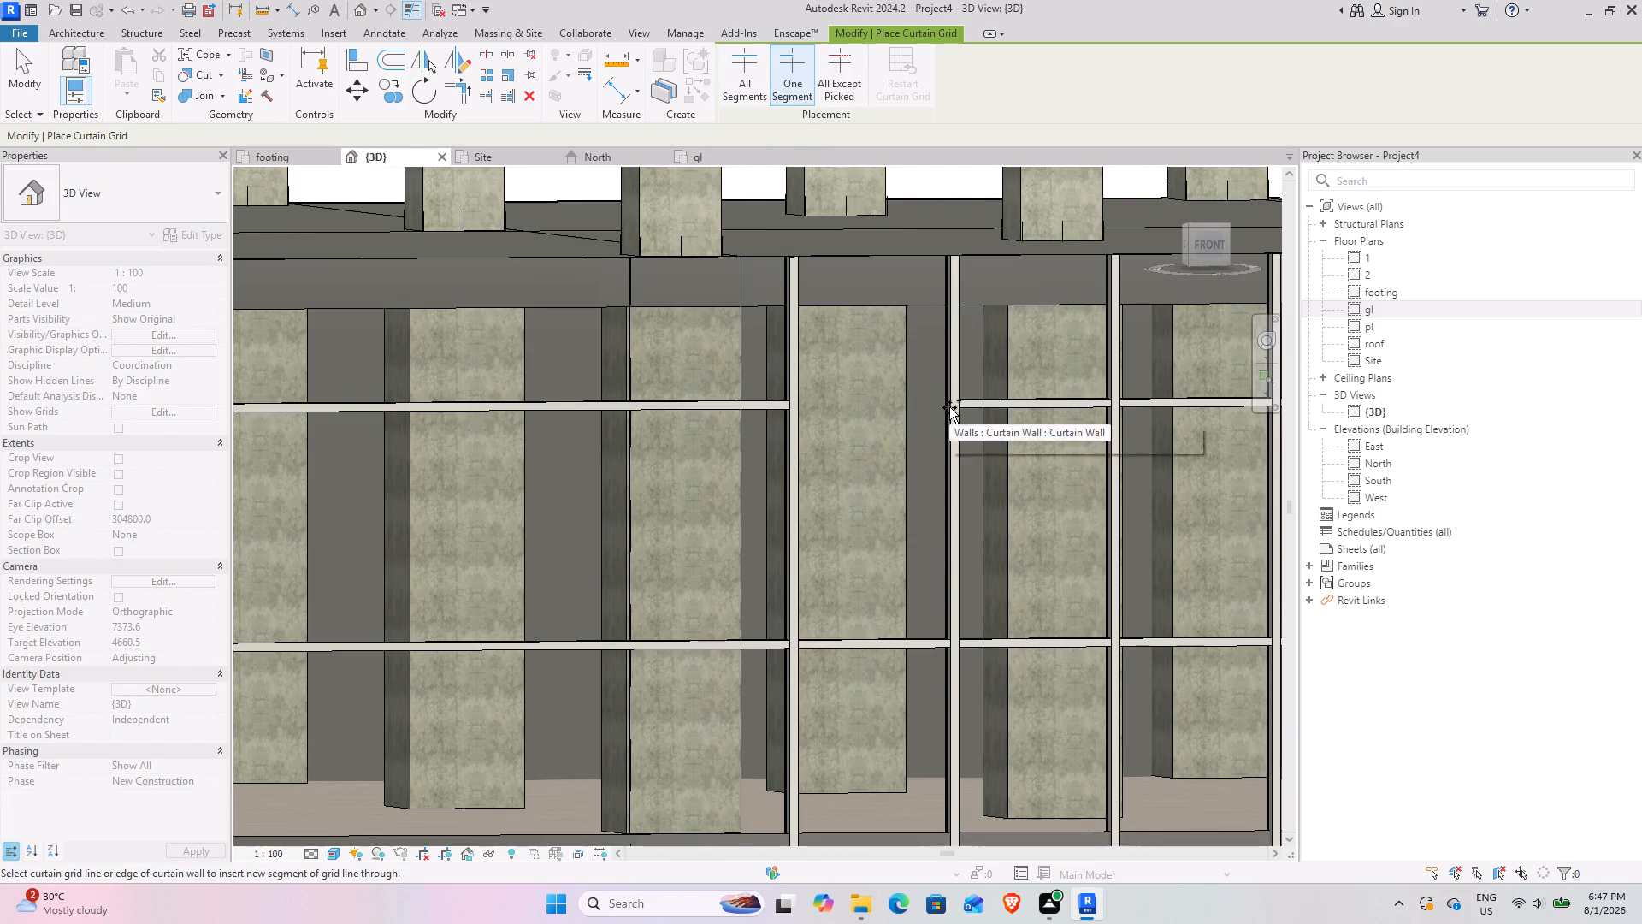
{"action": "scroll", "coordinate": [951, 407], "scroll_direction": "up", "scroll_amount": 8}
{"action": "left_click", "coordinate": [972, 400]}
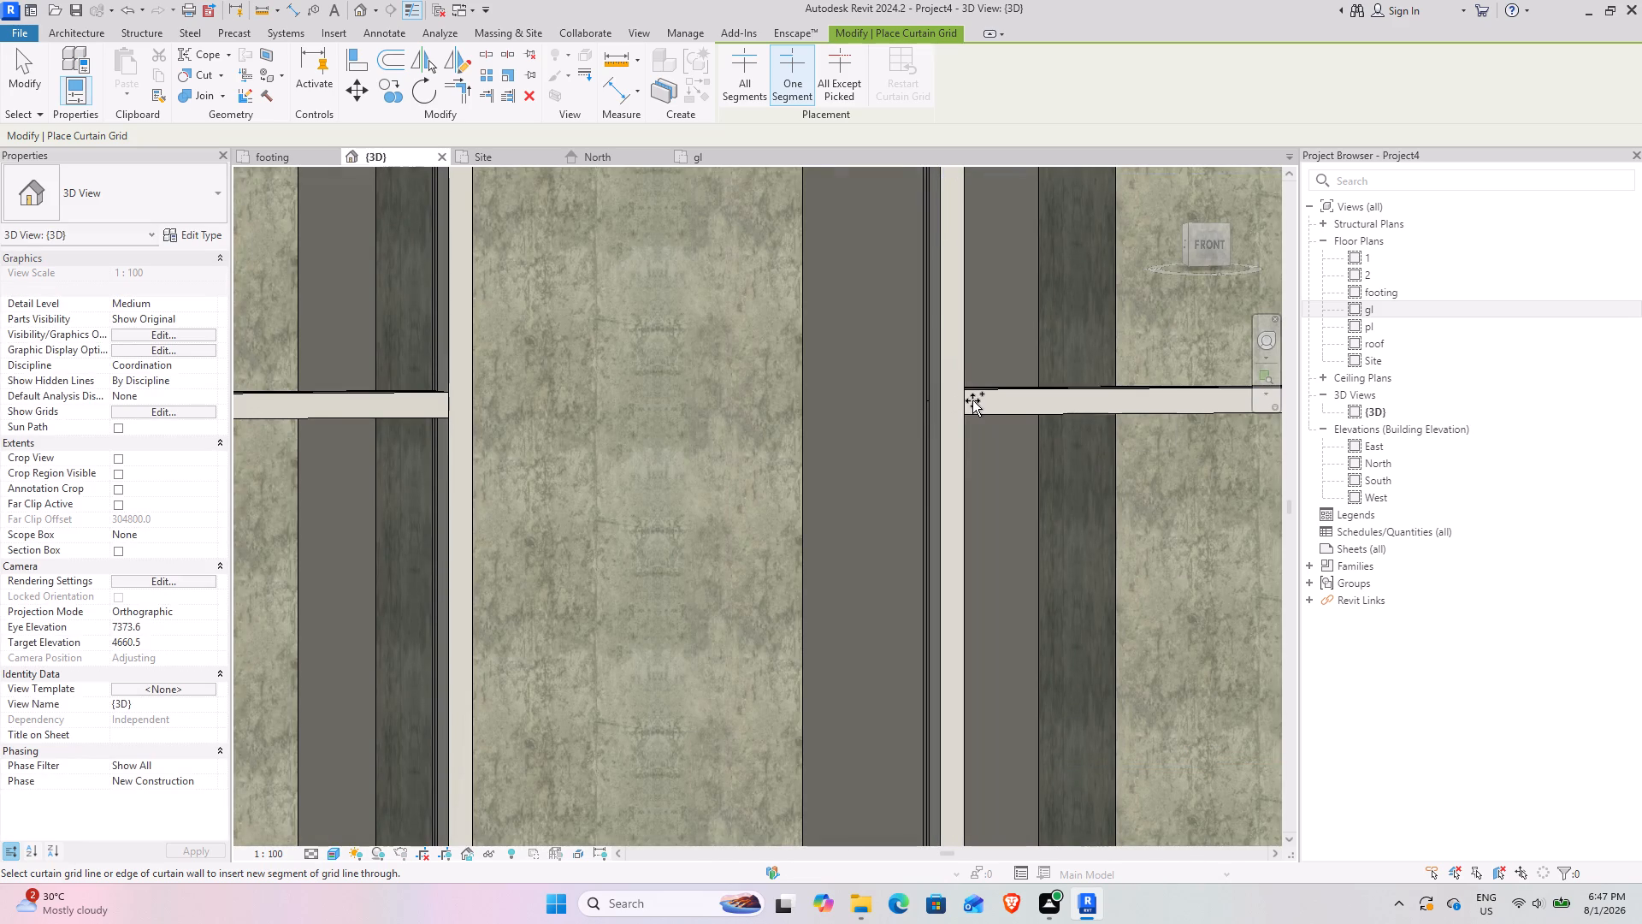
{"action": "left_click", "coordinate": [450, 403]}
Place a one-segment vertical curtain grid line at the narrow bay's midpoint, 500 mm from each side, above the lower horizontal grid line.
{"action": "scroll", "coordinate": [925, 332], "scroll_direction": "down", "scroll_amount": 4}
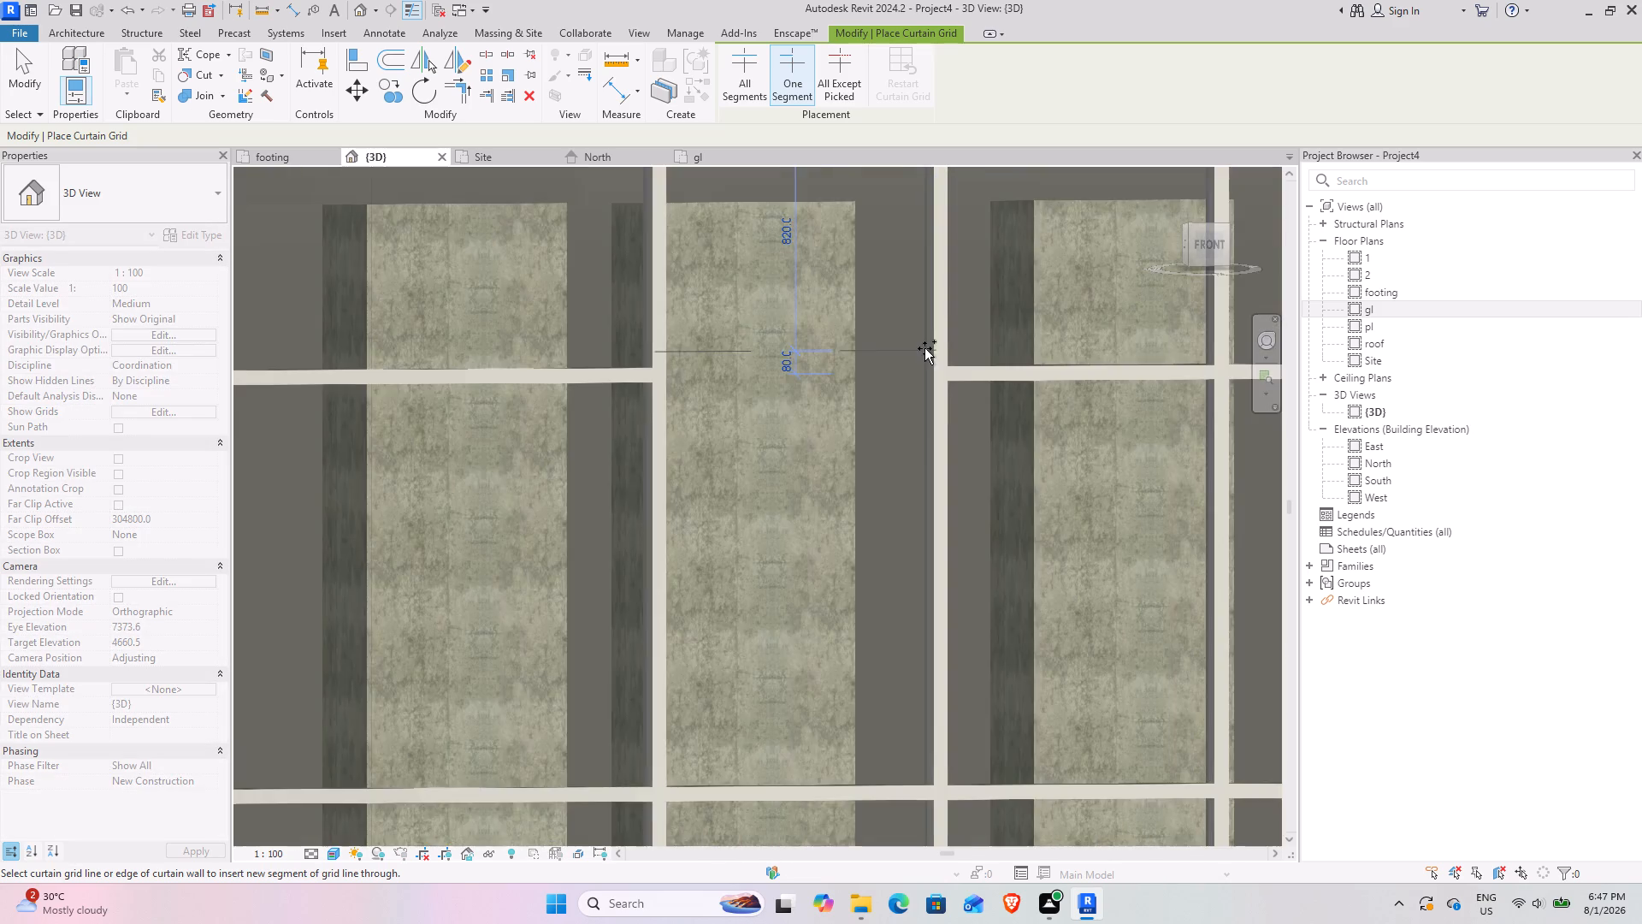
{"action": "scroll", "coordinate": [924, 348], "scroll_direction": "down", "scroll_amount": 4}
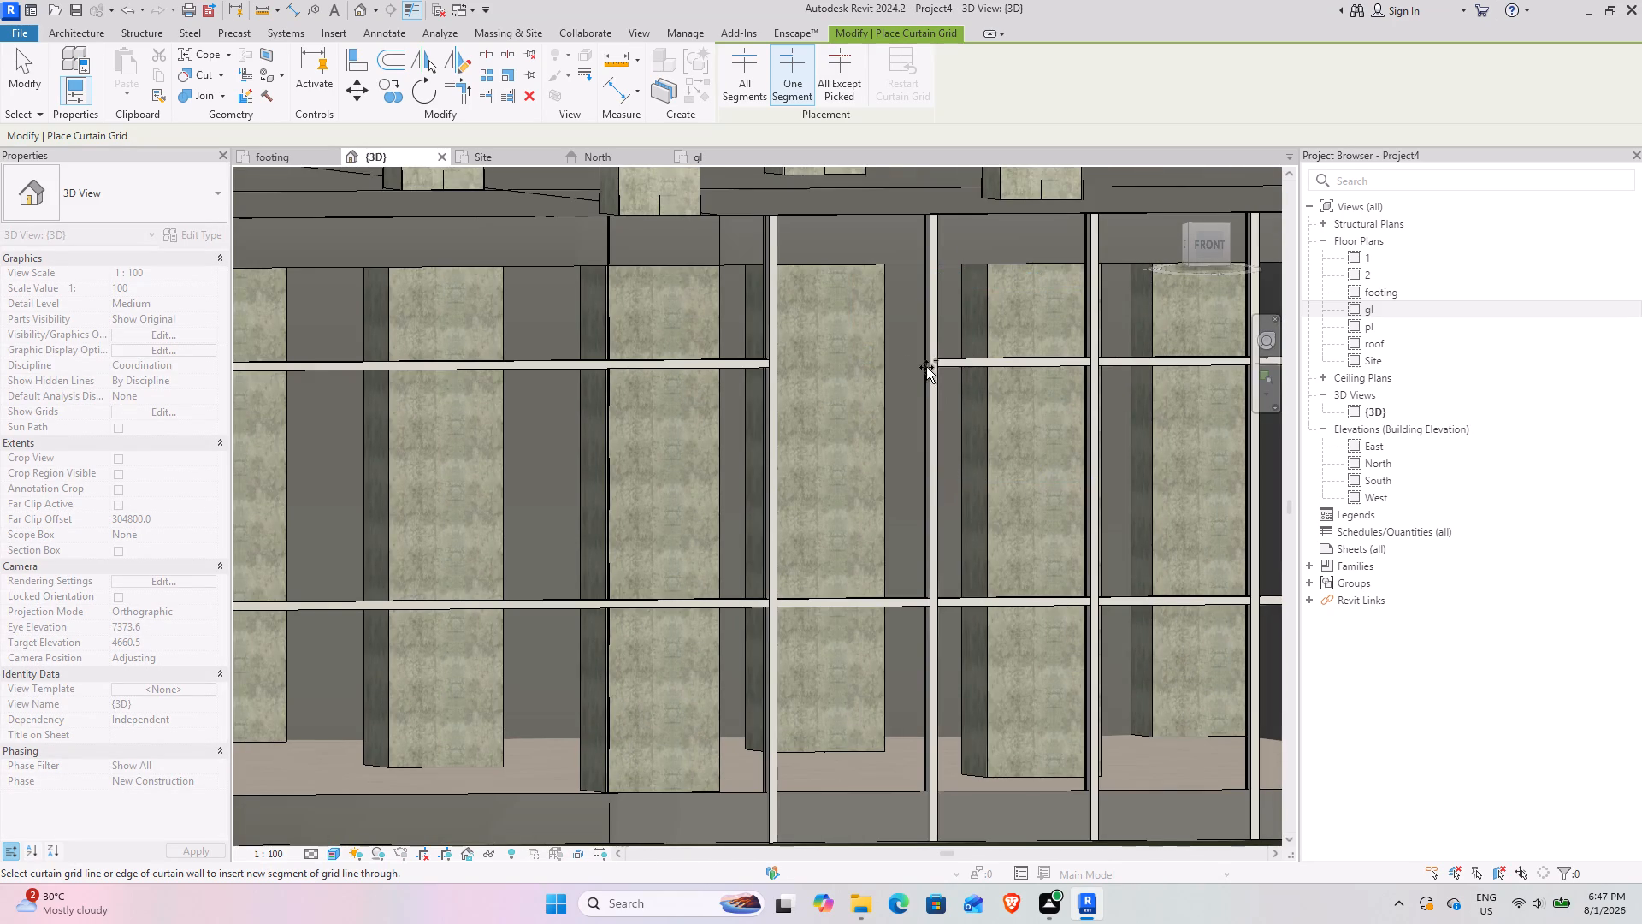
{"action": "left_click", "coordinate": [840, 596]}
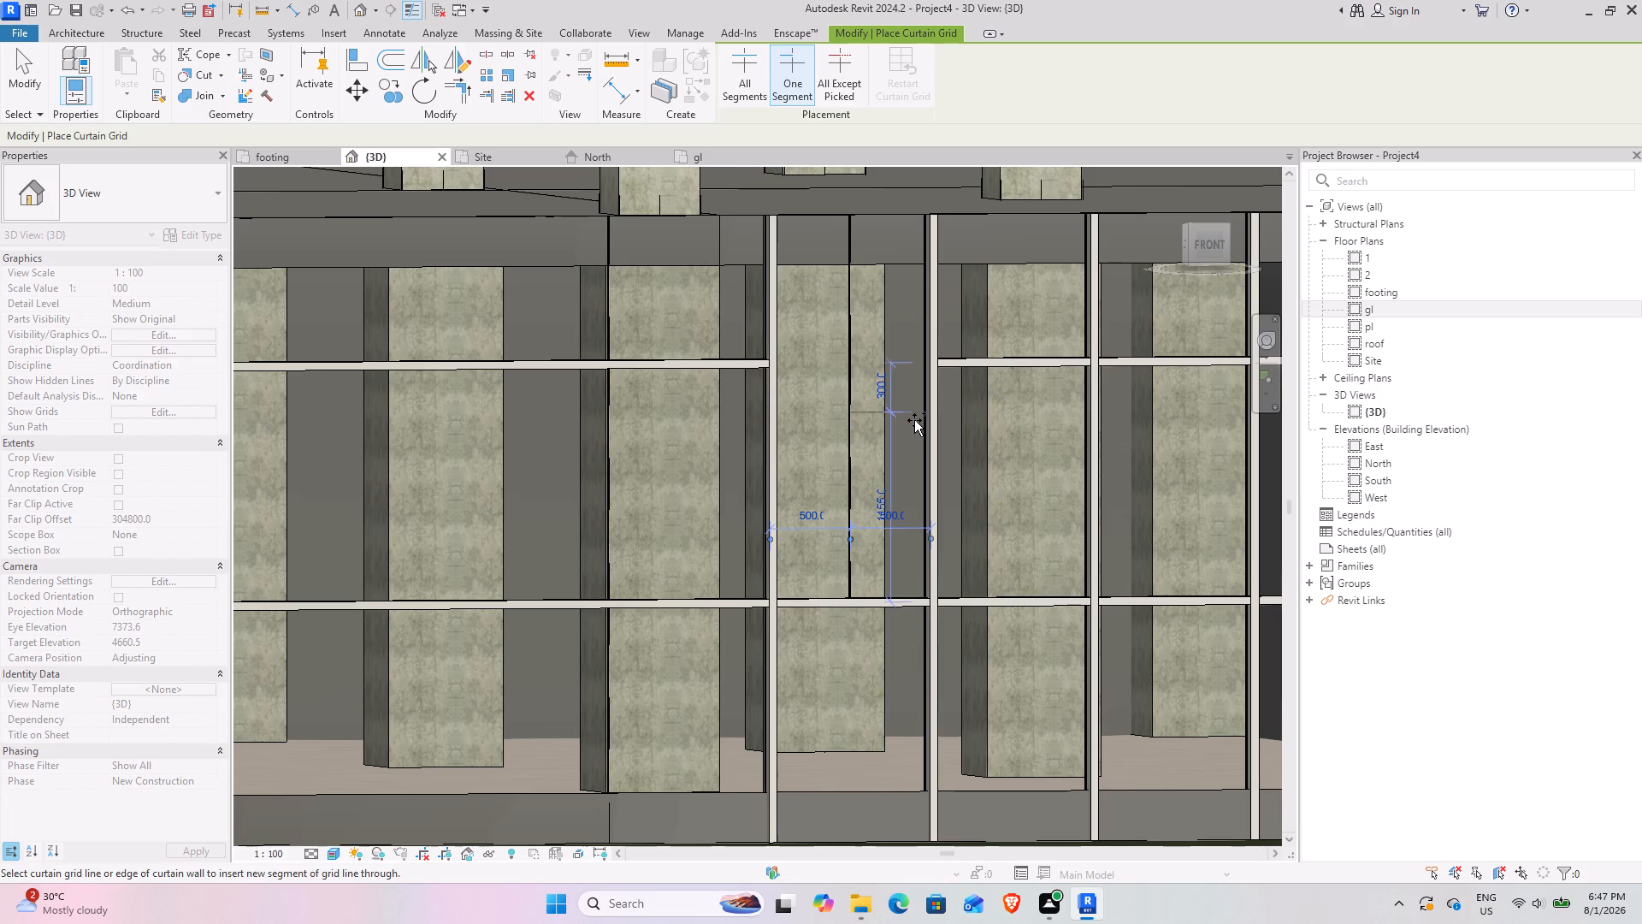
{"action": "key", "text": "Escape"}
Undo the narrow bay's vertical grid segment, all the mullions on the front curtain wall, and the latest upper horizontal grid line edits.
{"action": "key", "text": "ctrl+z"}
{"action": "key", "text": "ctrl+z"}
{"action": "key", "text": "ctrl+z"}
{"action": "key", "text": "ctrl+z"}
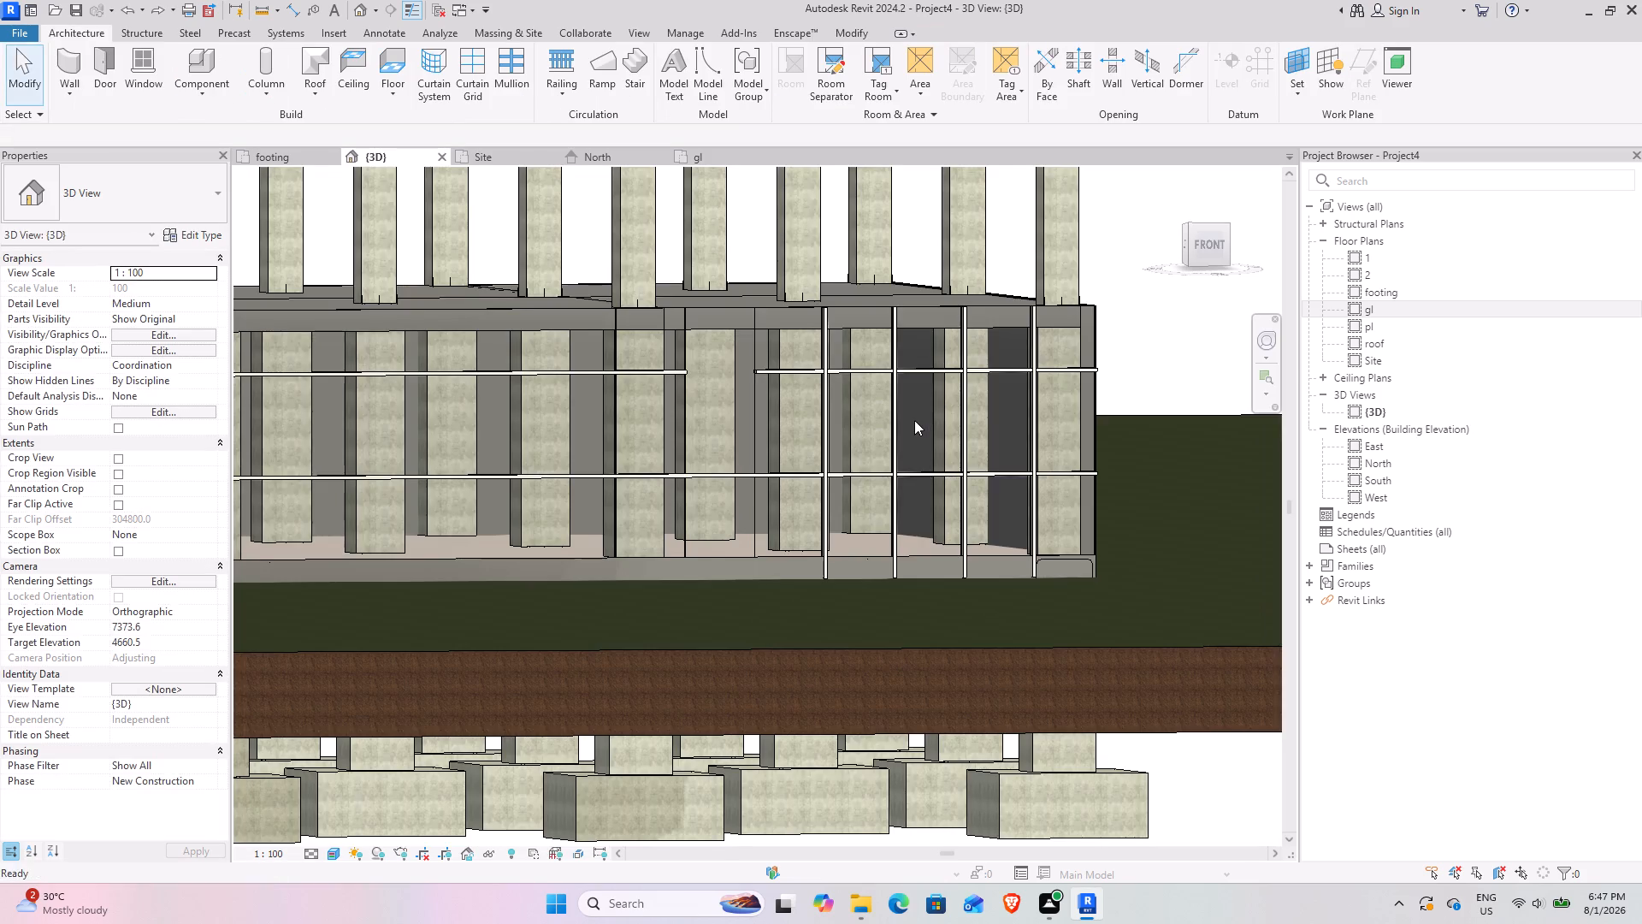
{"action": "key", "text": "ctrl+z"}
{"action": "key", "text": "ctrl+z"}
{"action": "key", "text": "ctrl+z"}
{"action": "key", "text": "ctrl+z"}
{"action": "key", "text": "ctrl+z"}
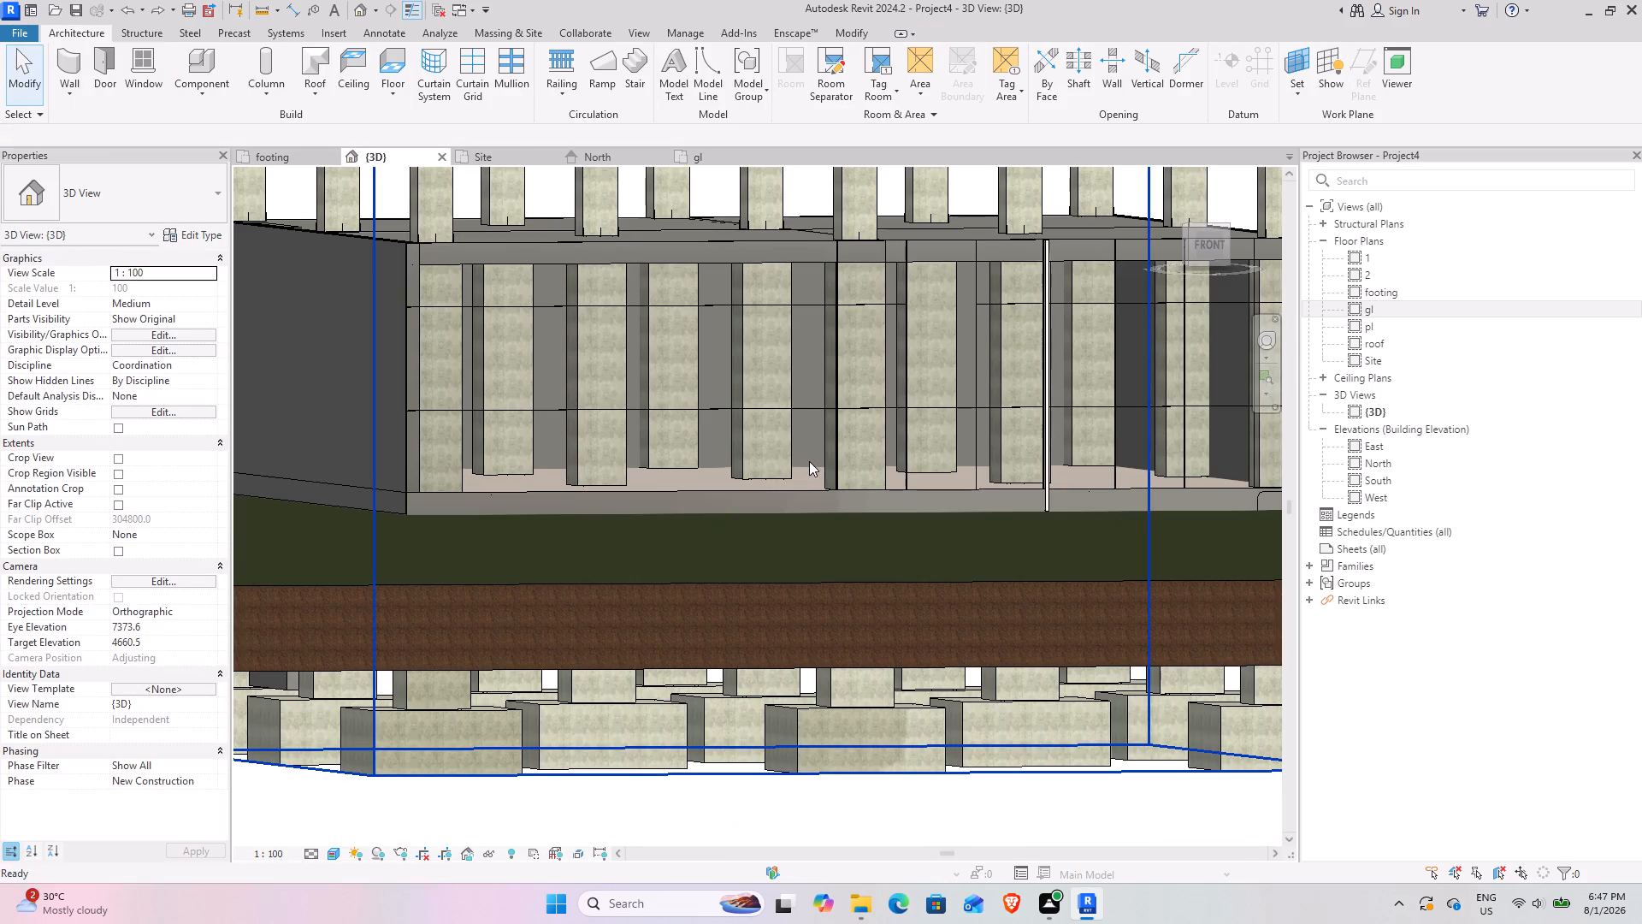
{"action": "key", "text": "ctrl+z"}
{"action": "key", "text": "ctrl+z"}
{"action": "key", "text": "ctrl+z"}
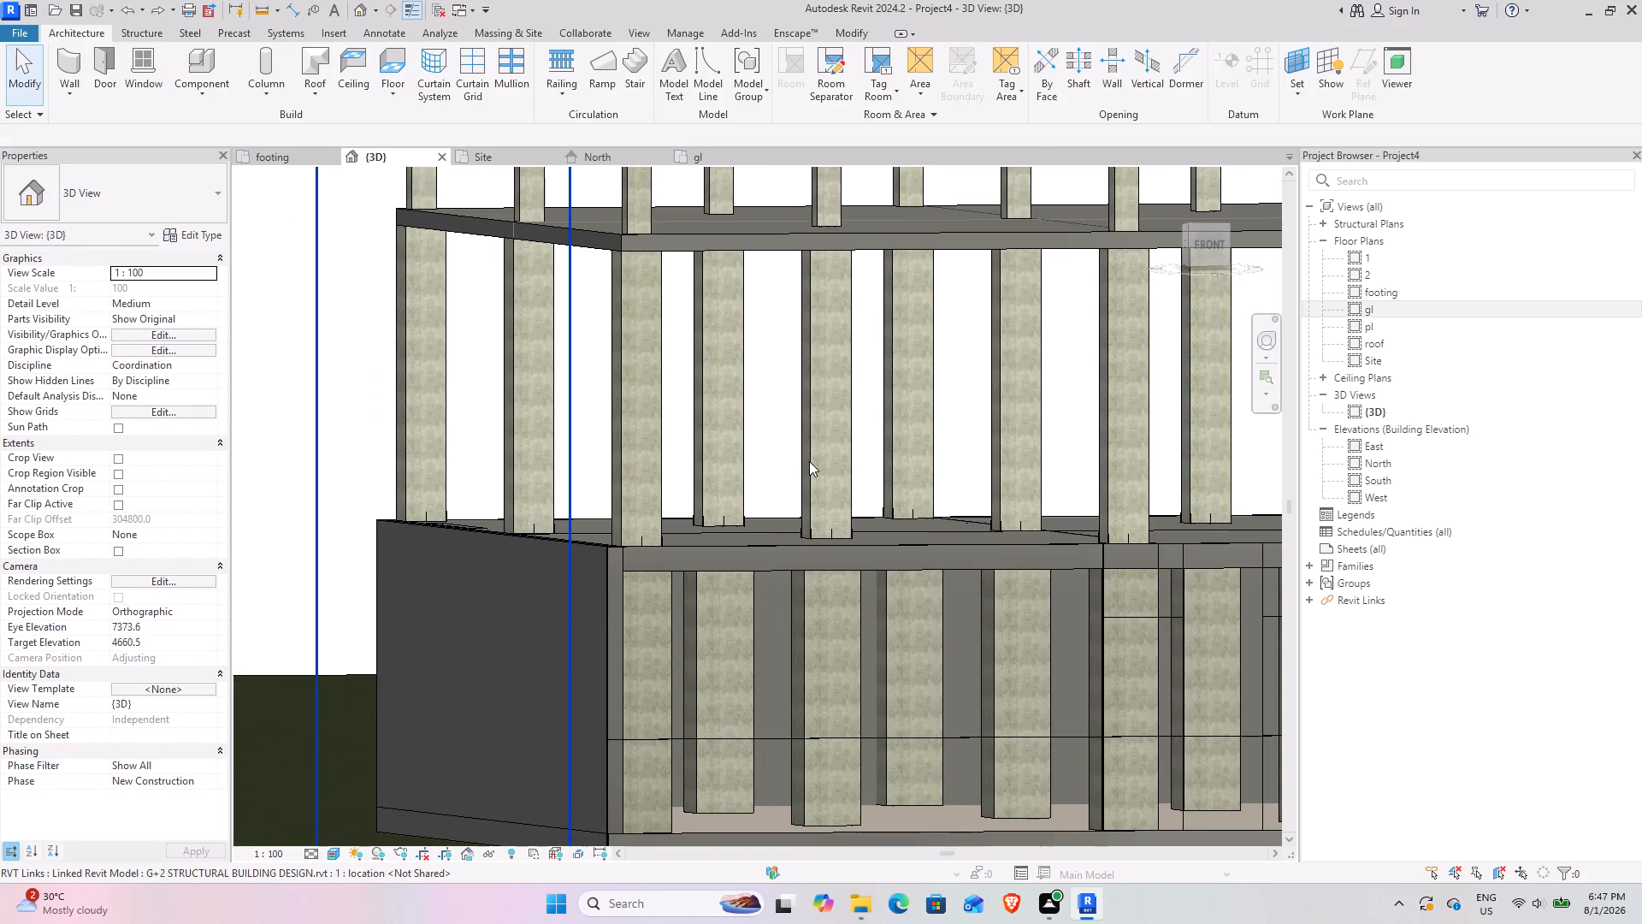